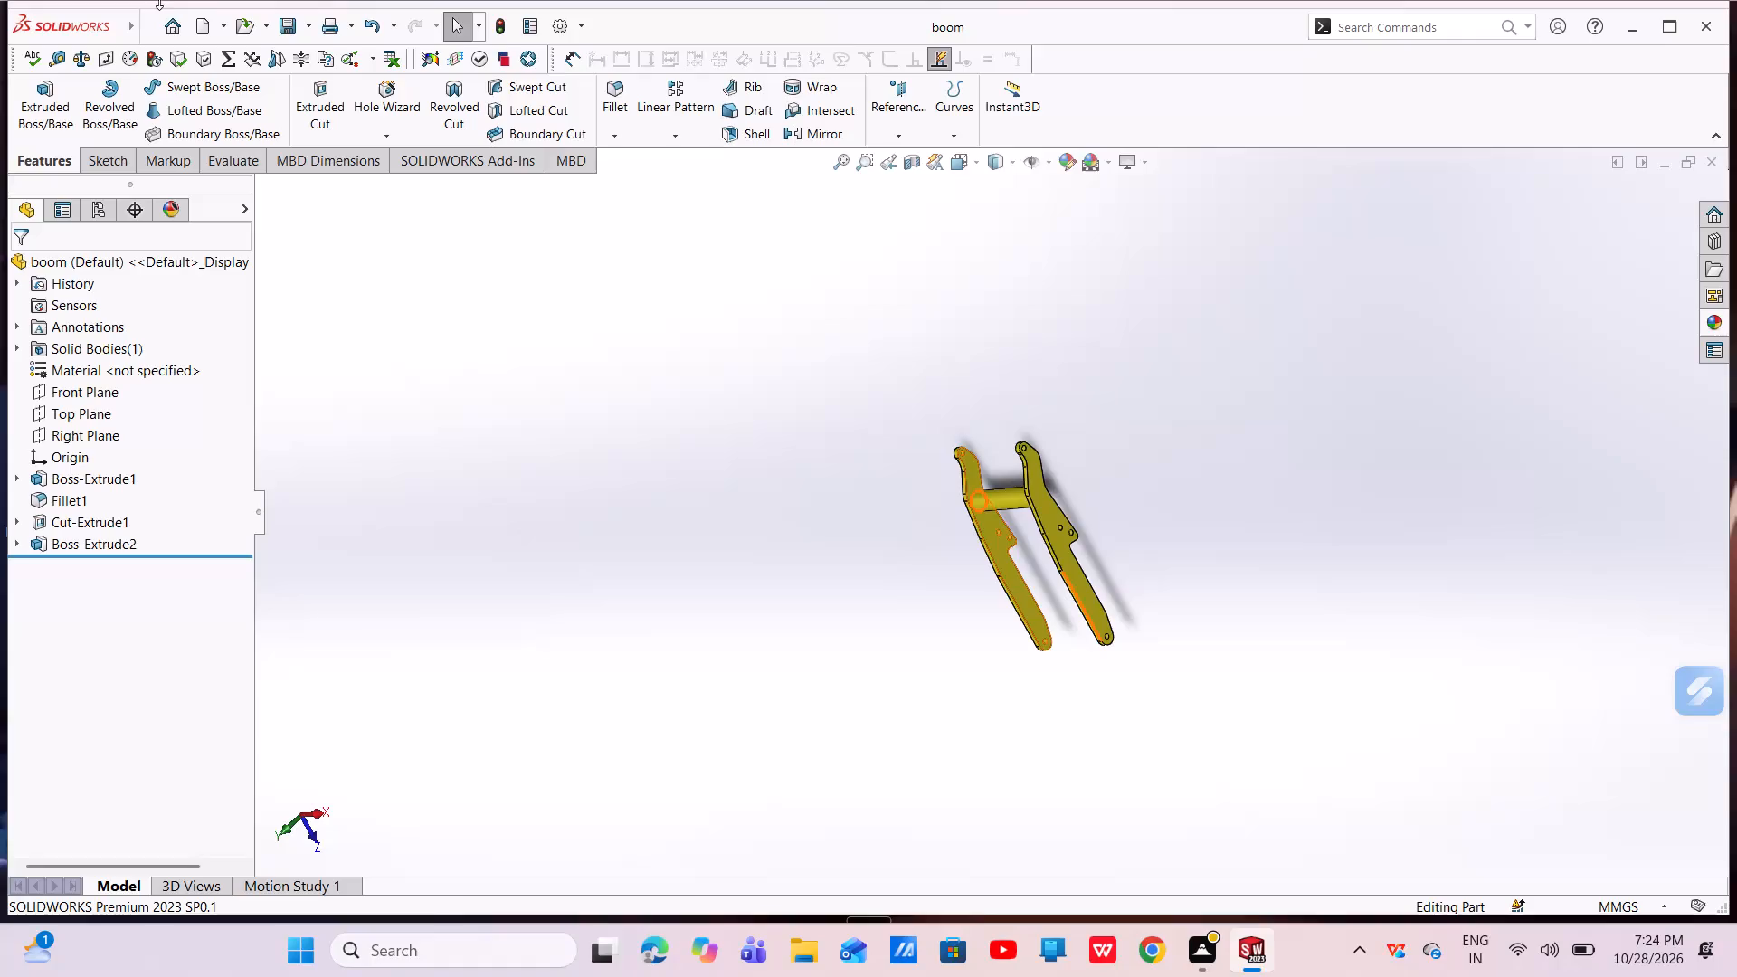
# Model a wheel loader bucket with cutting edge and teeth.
# Create a new part document.
pyautogui.click(204, 35)
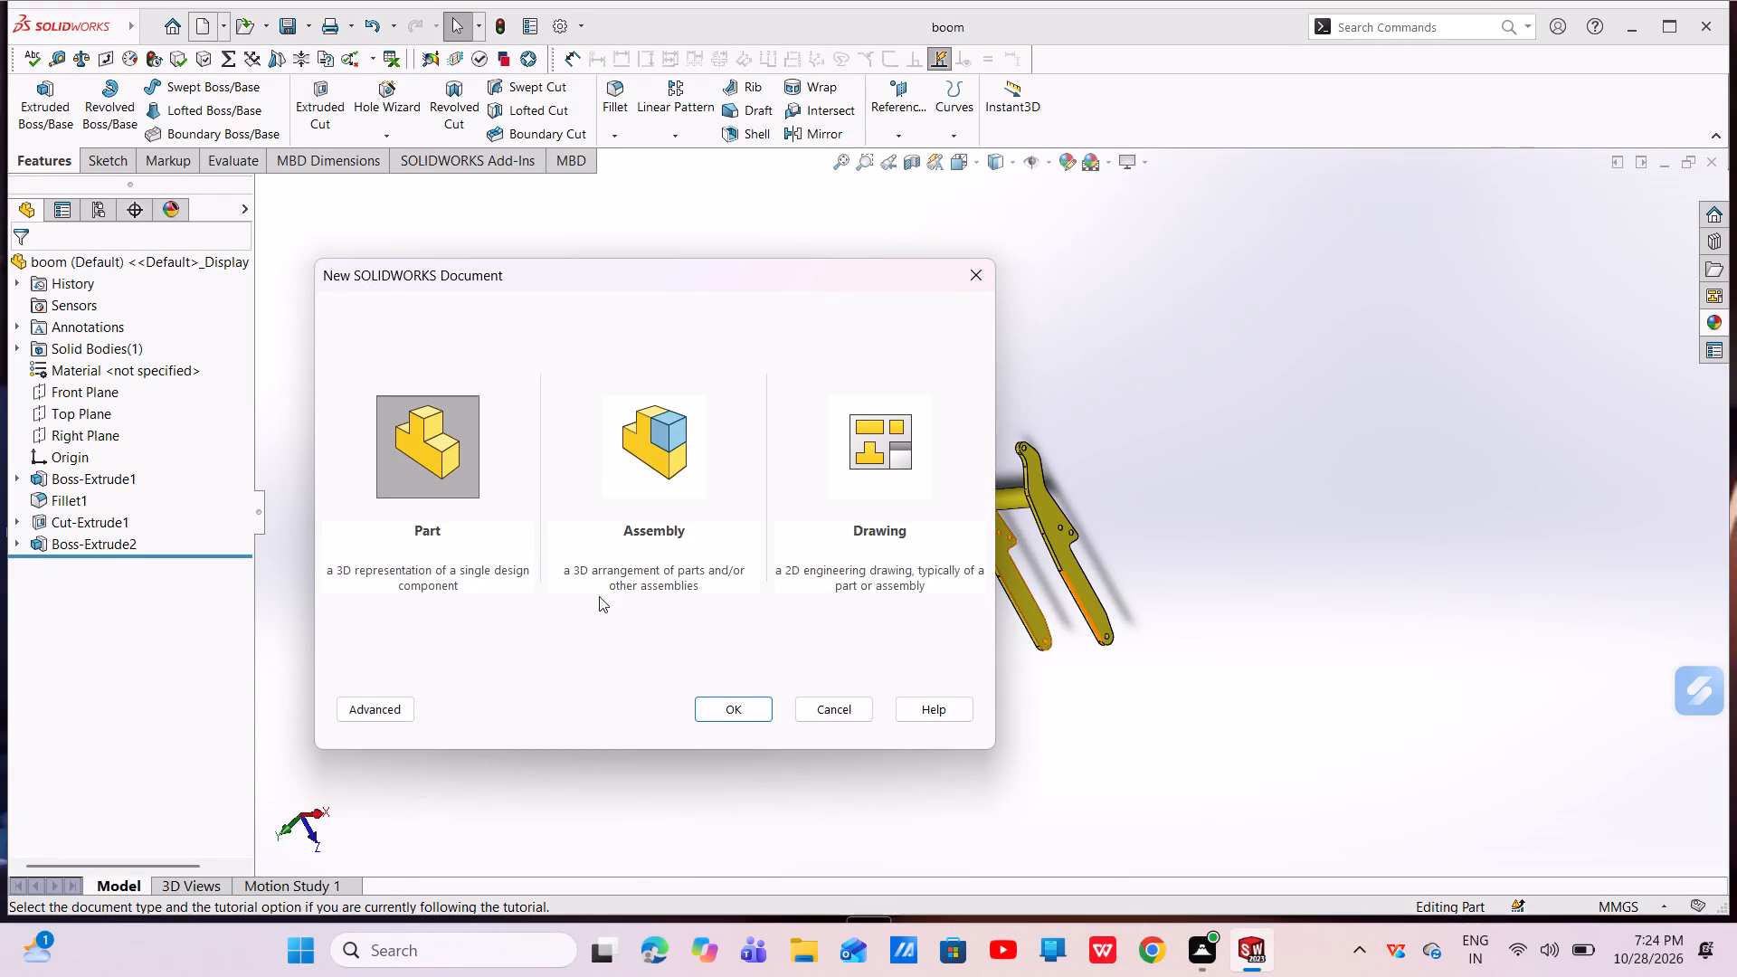
pyautogui.click(749, 707)
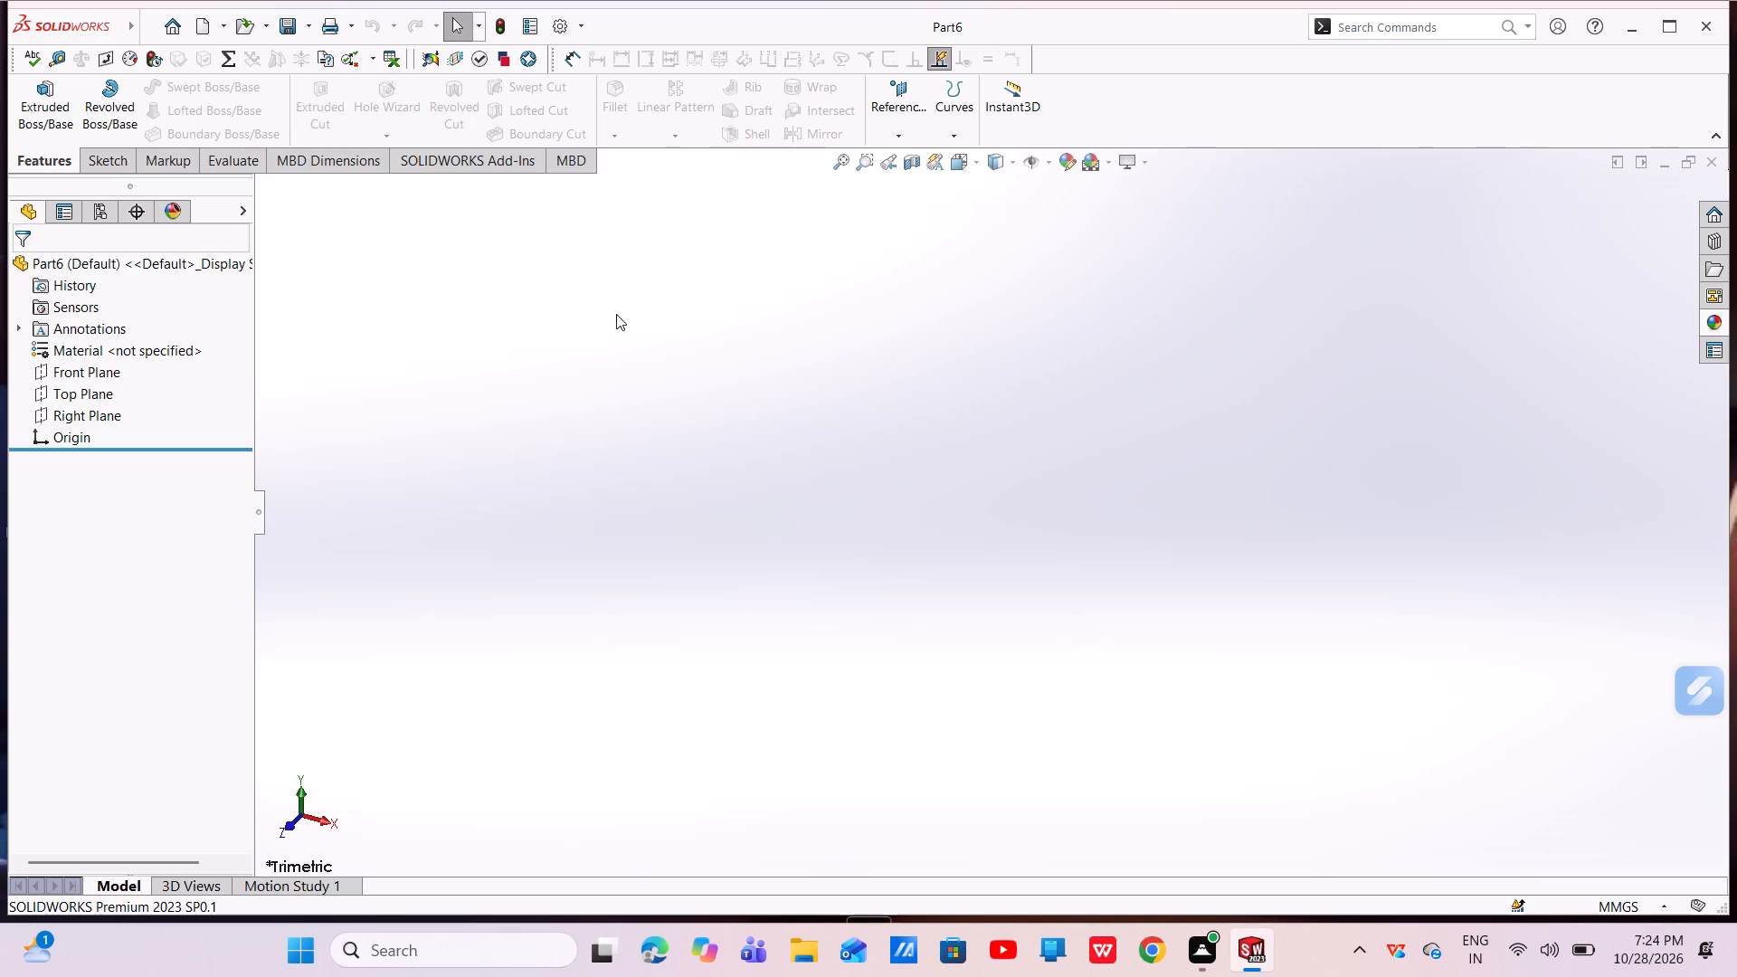
# Start a sketch on the Right Plane.
pyautogui.click(105, 406)
pyautogui.click(124, 384)
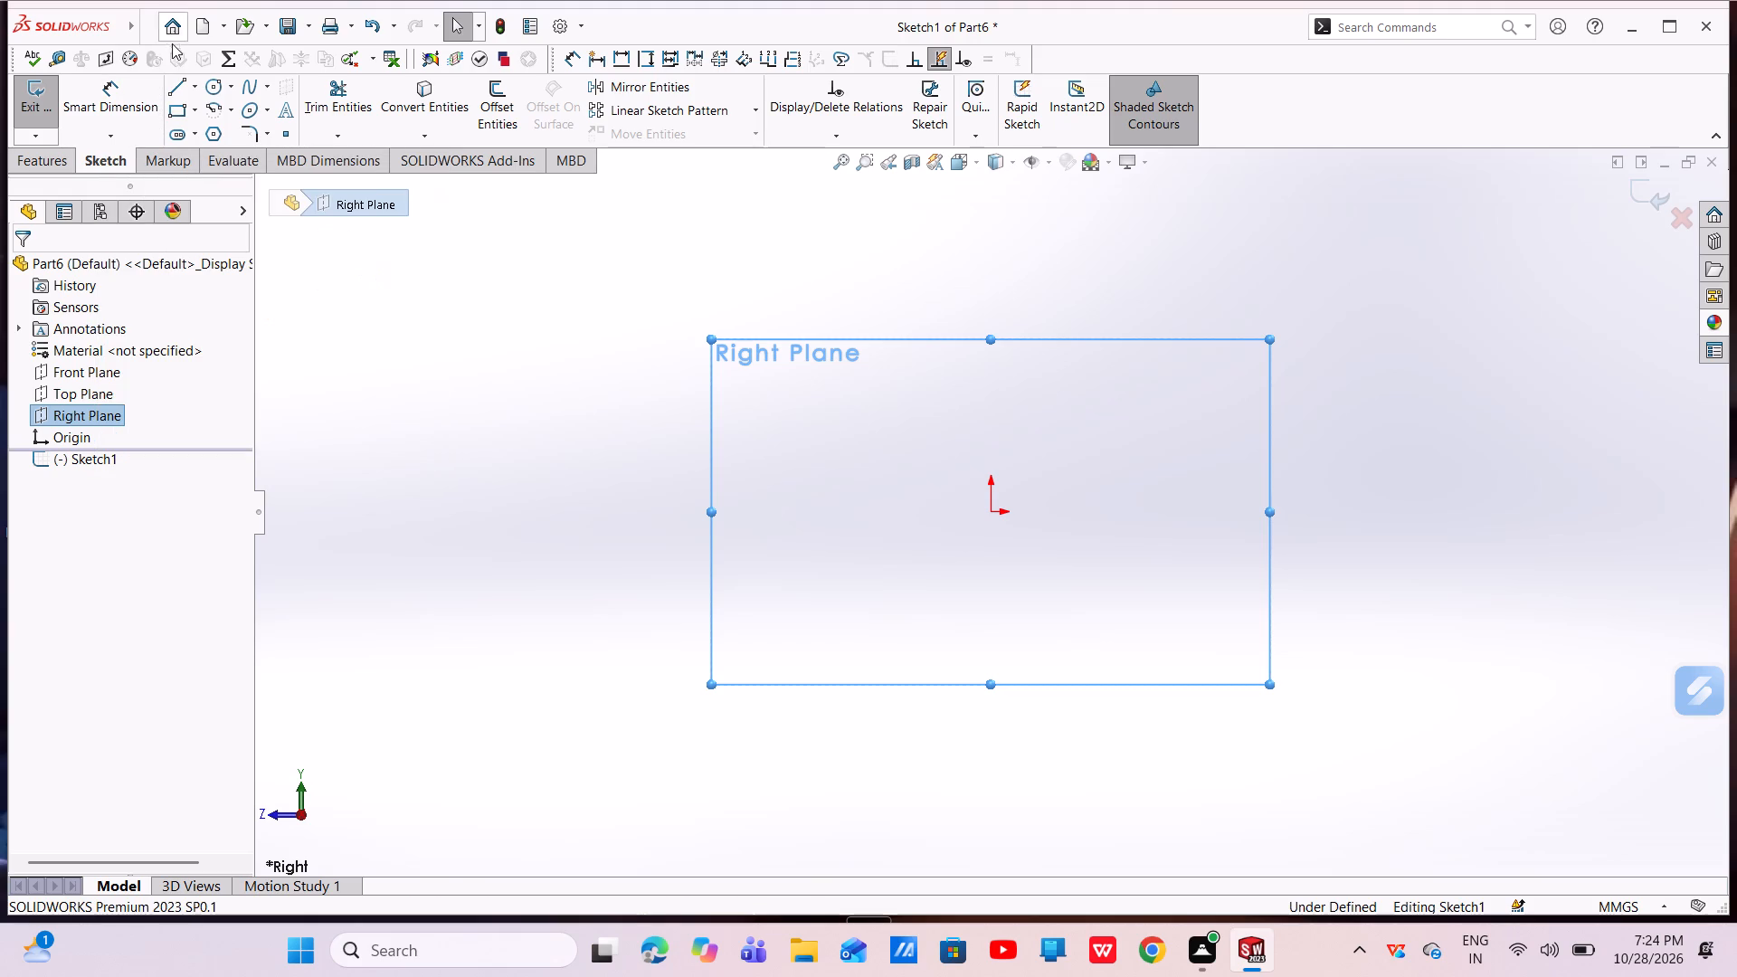
# Sketch an open line chain: horizontal about 51 mm ending just above the origin, vertical about 23 mm, then slanted about 53 mm and 38 mm.
pyautogui.click(176, 82)
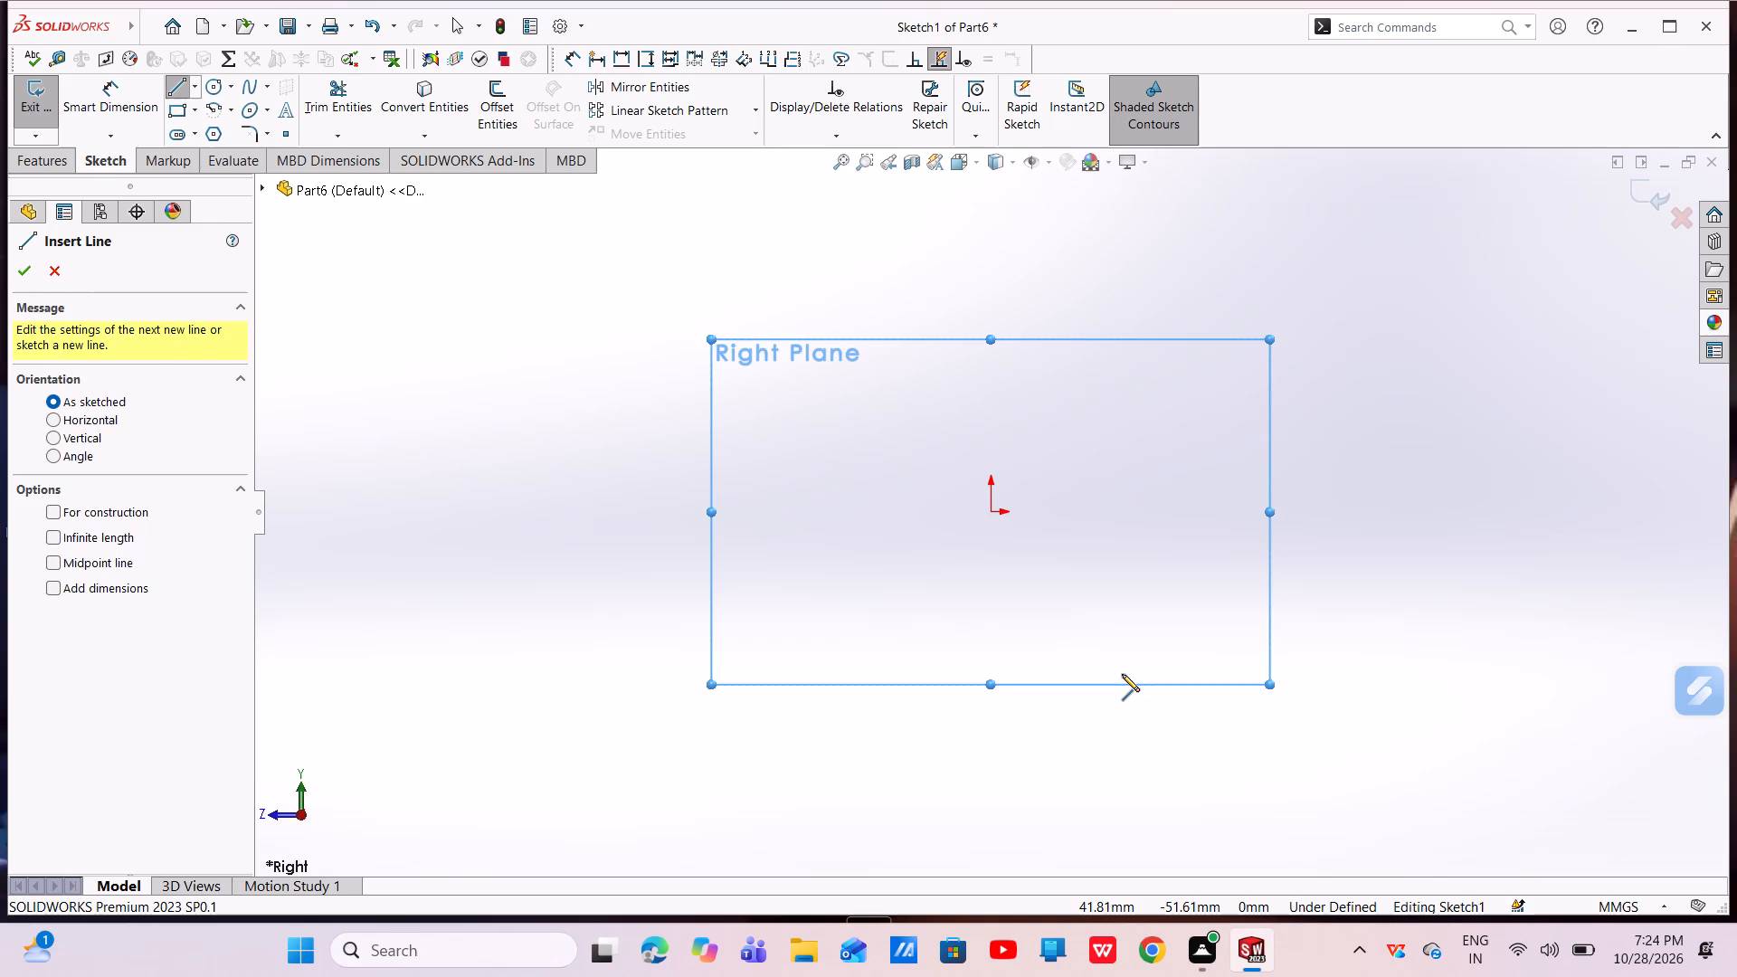
pyautogui.click(1150, 504)
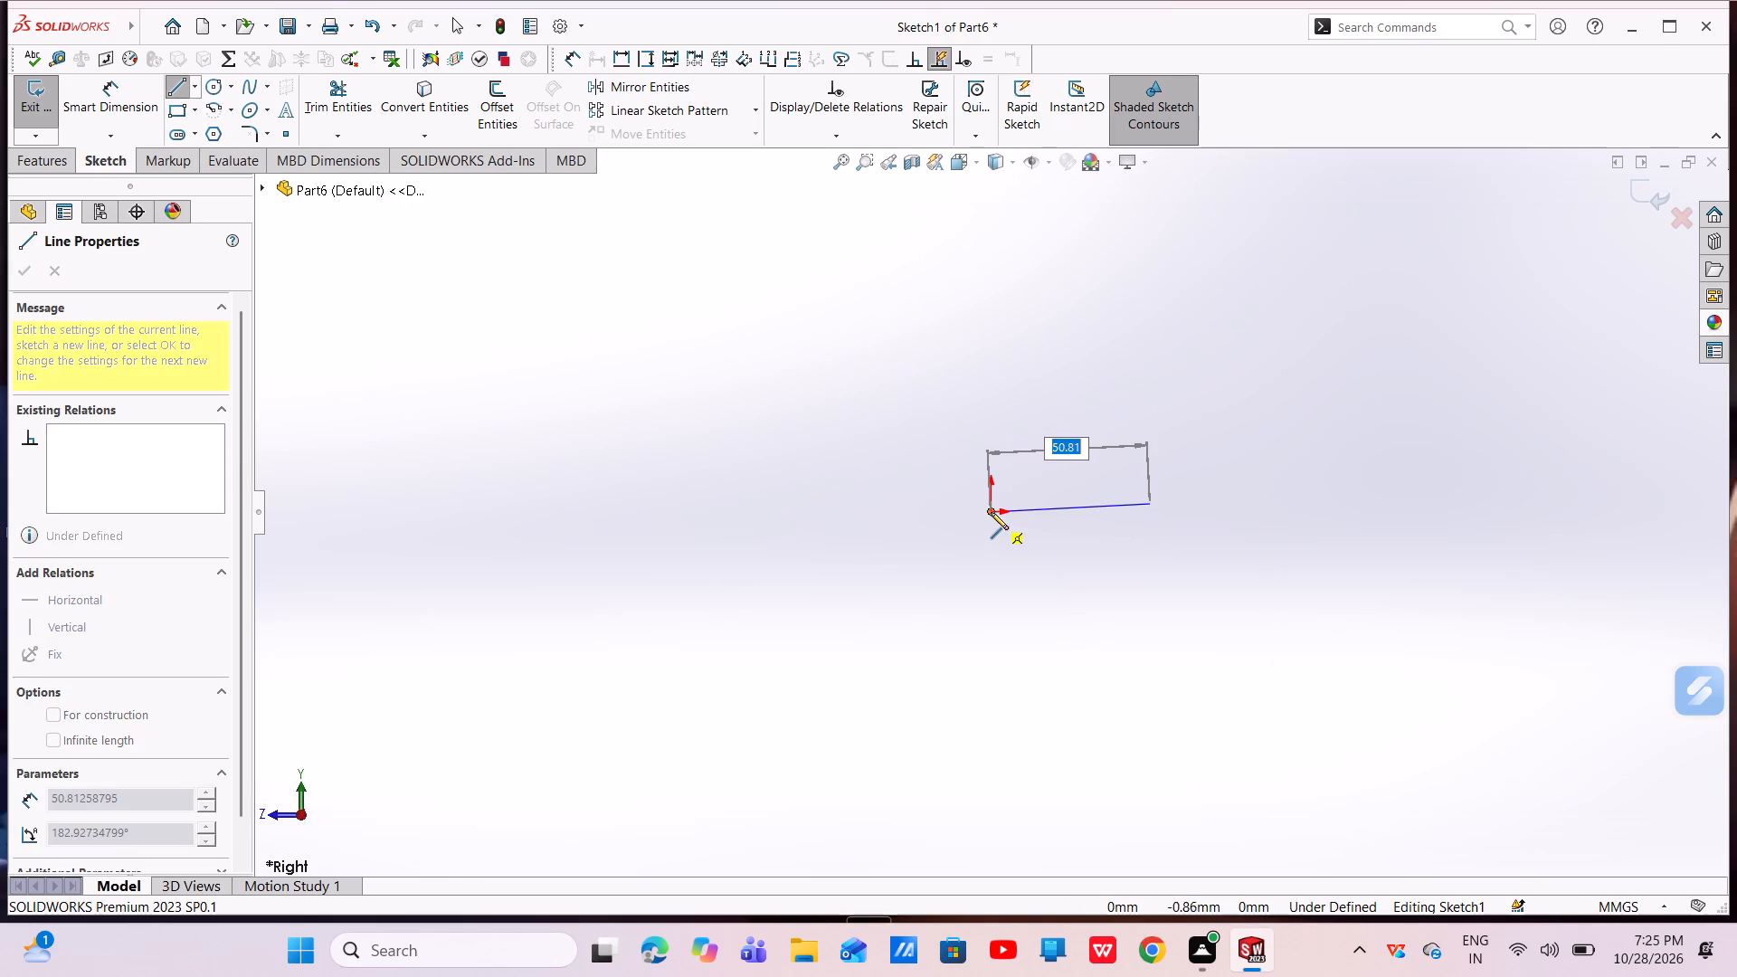
pyautogui.click(991, 499)
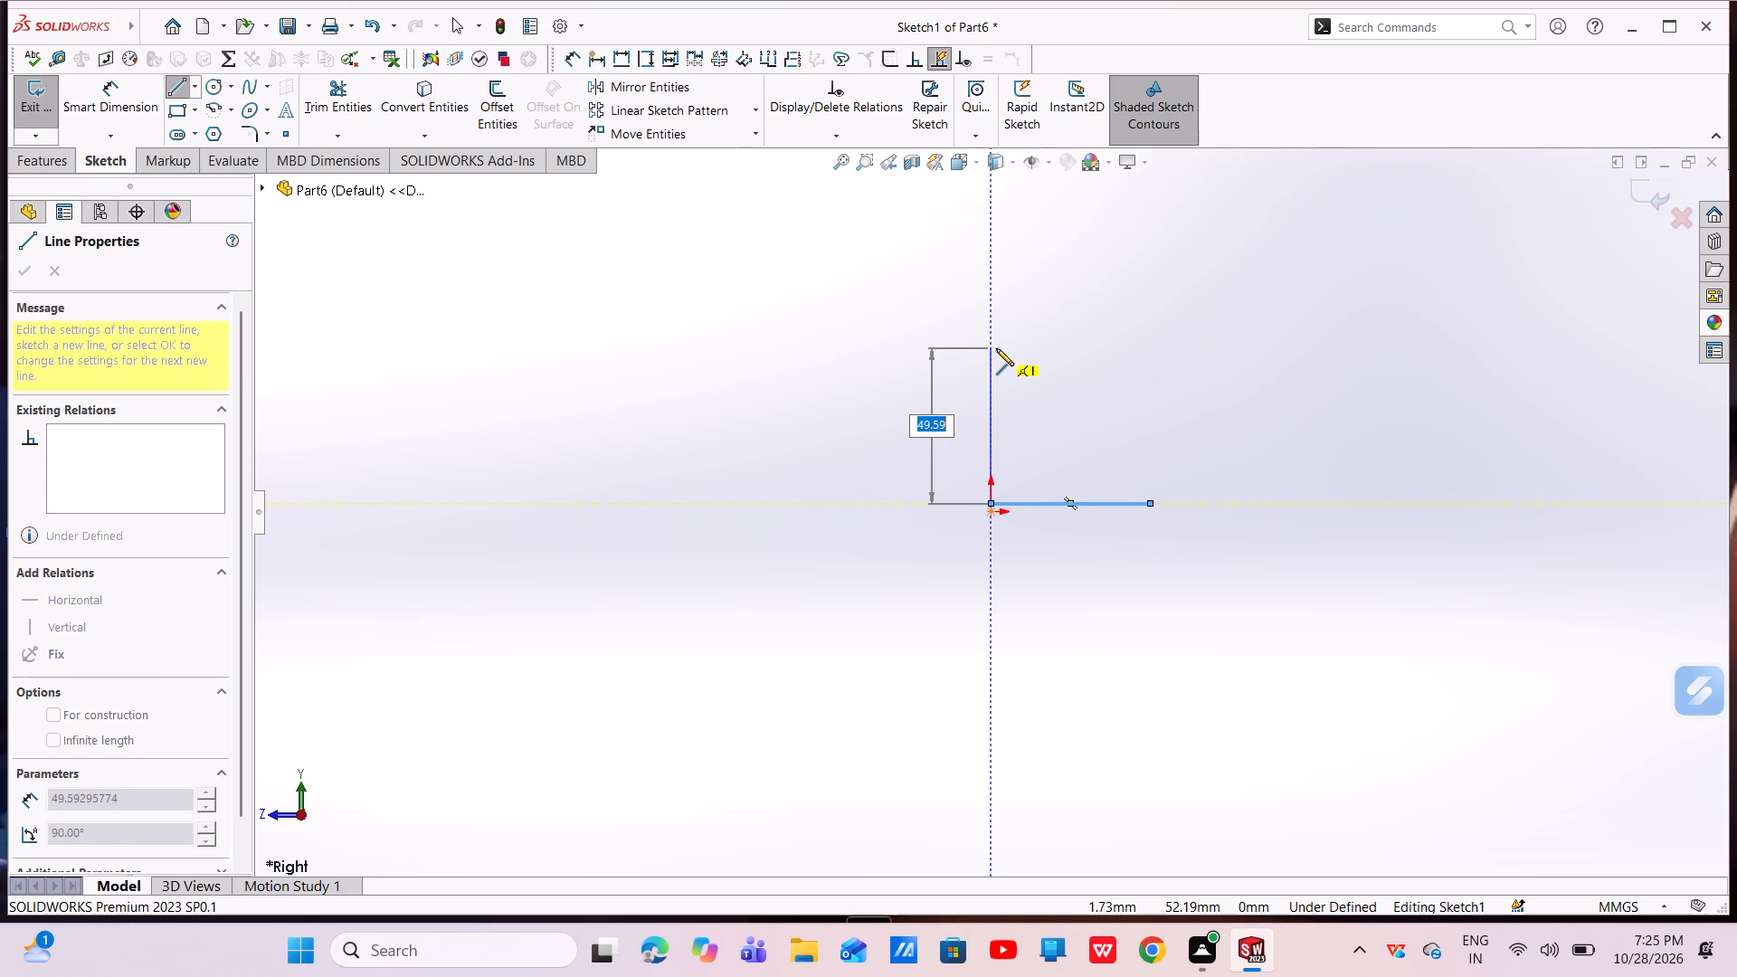
pyautogui.click(992, 432)
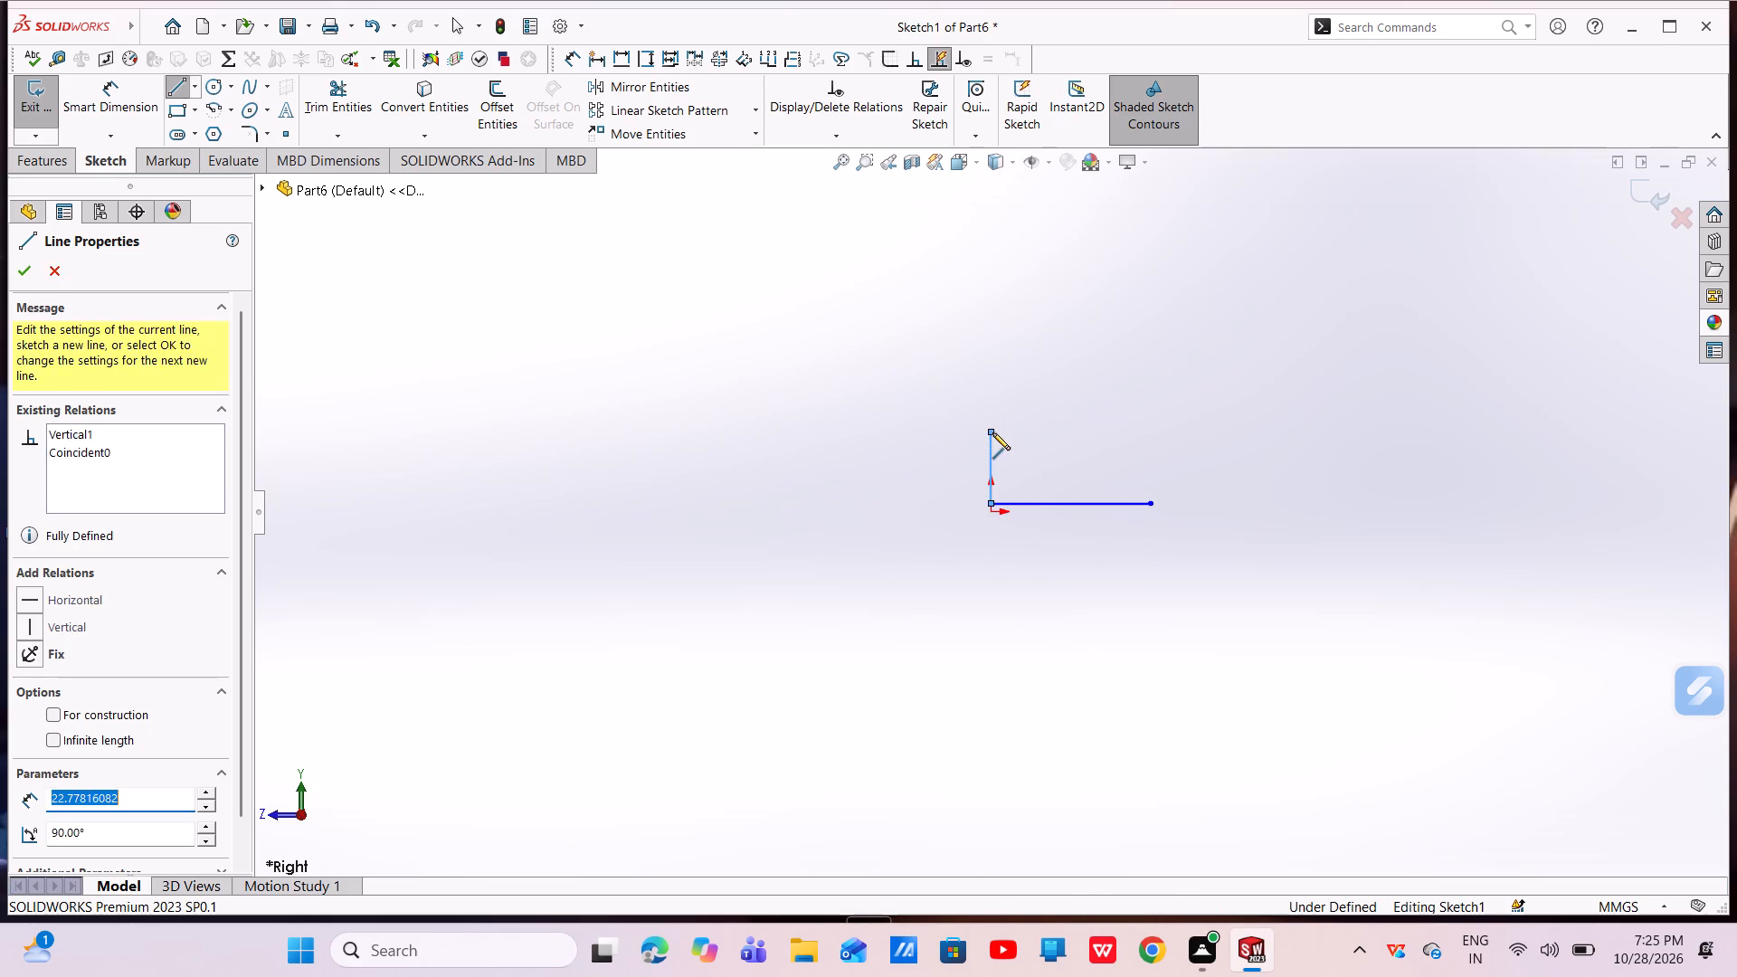
pyautogui.click(1053, 277)
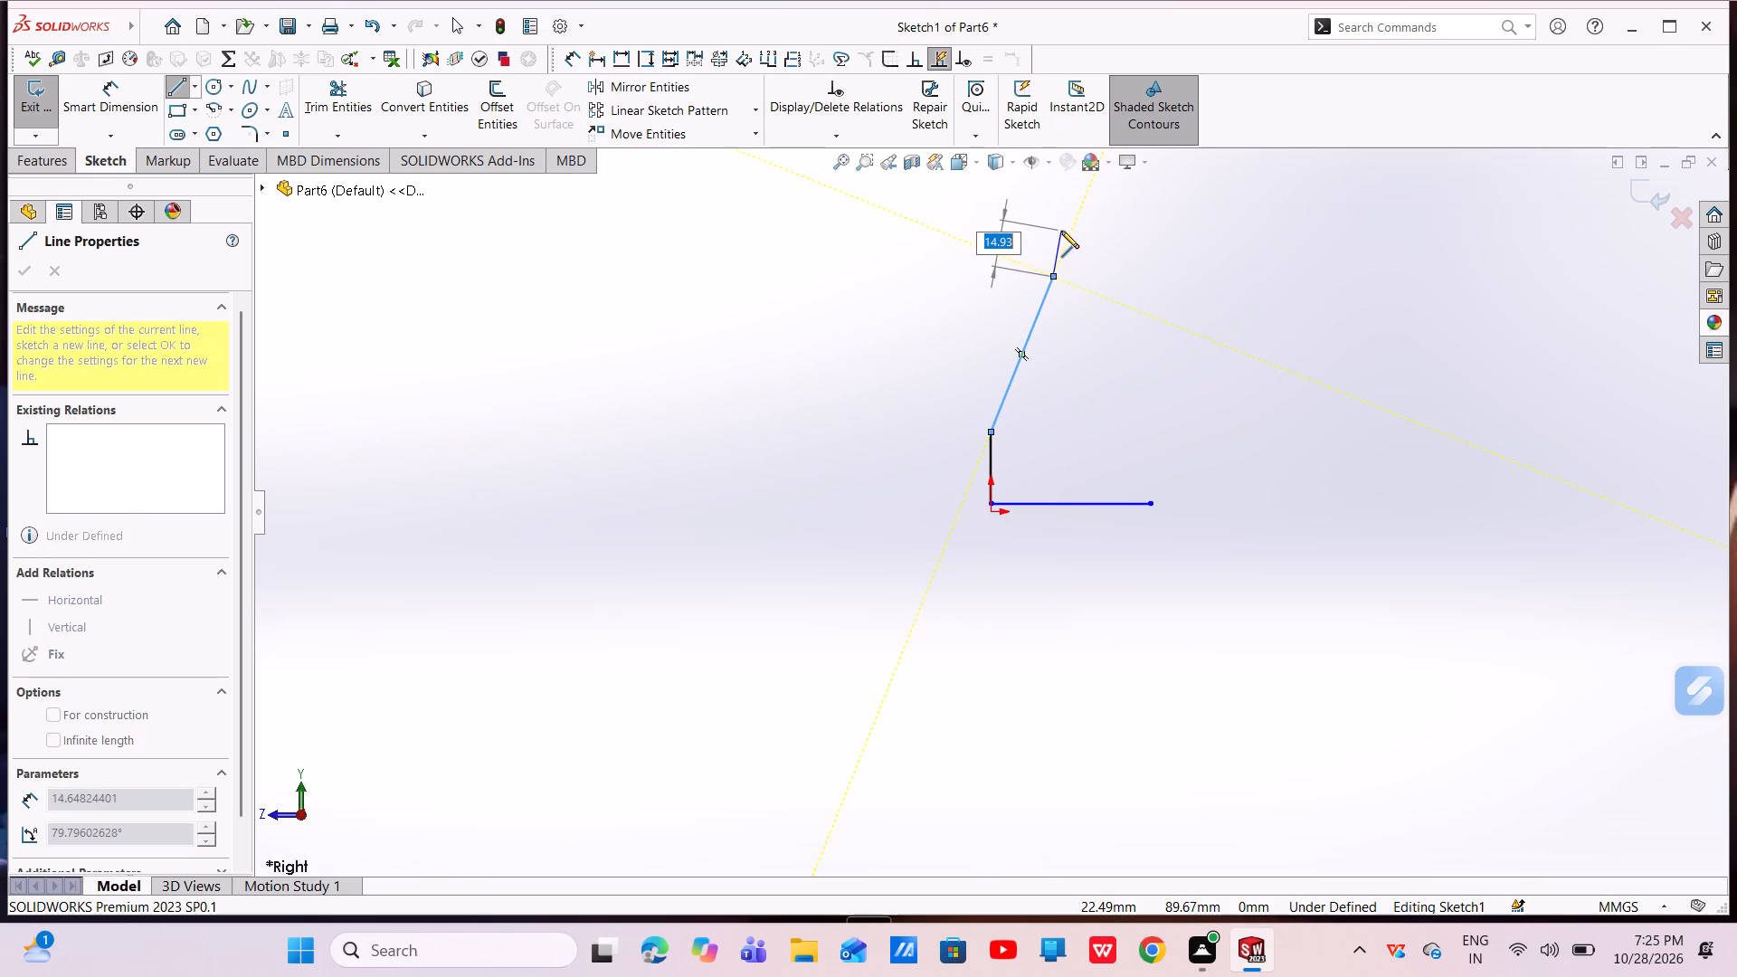
pyautogui.scroll(1, 1061, 231)
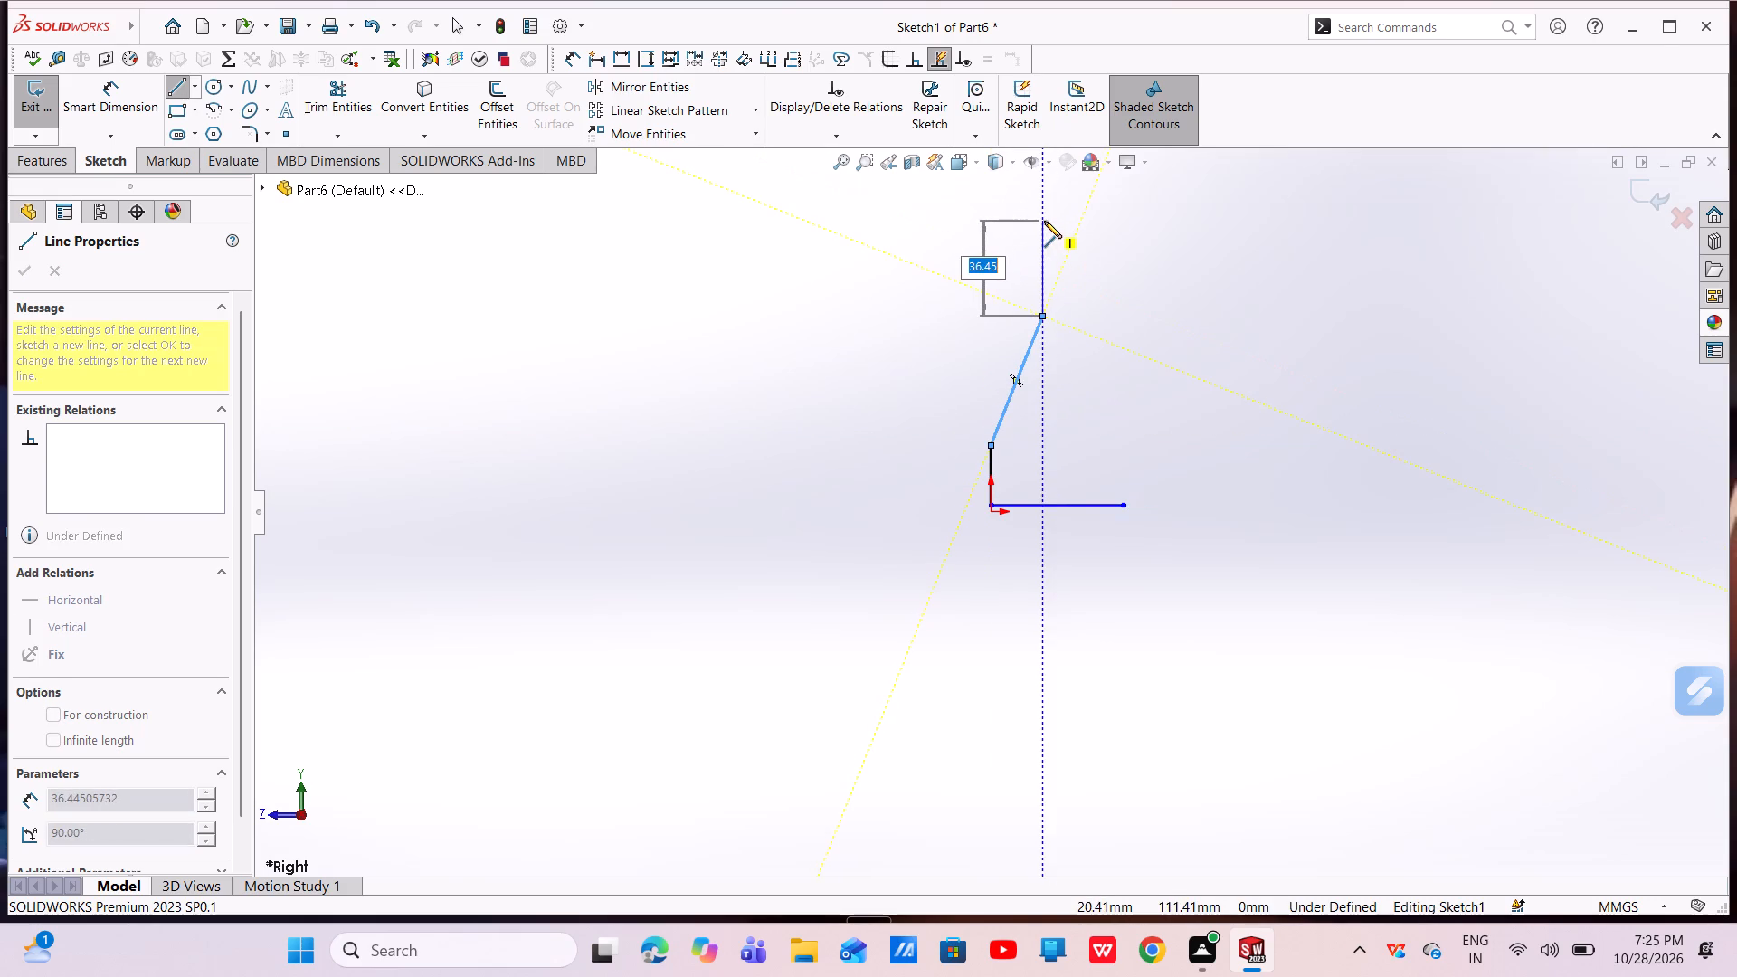
pyautogui.click(1050, 217)
pyautogui.rightClick(1050, 217)
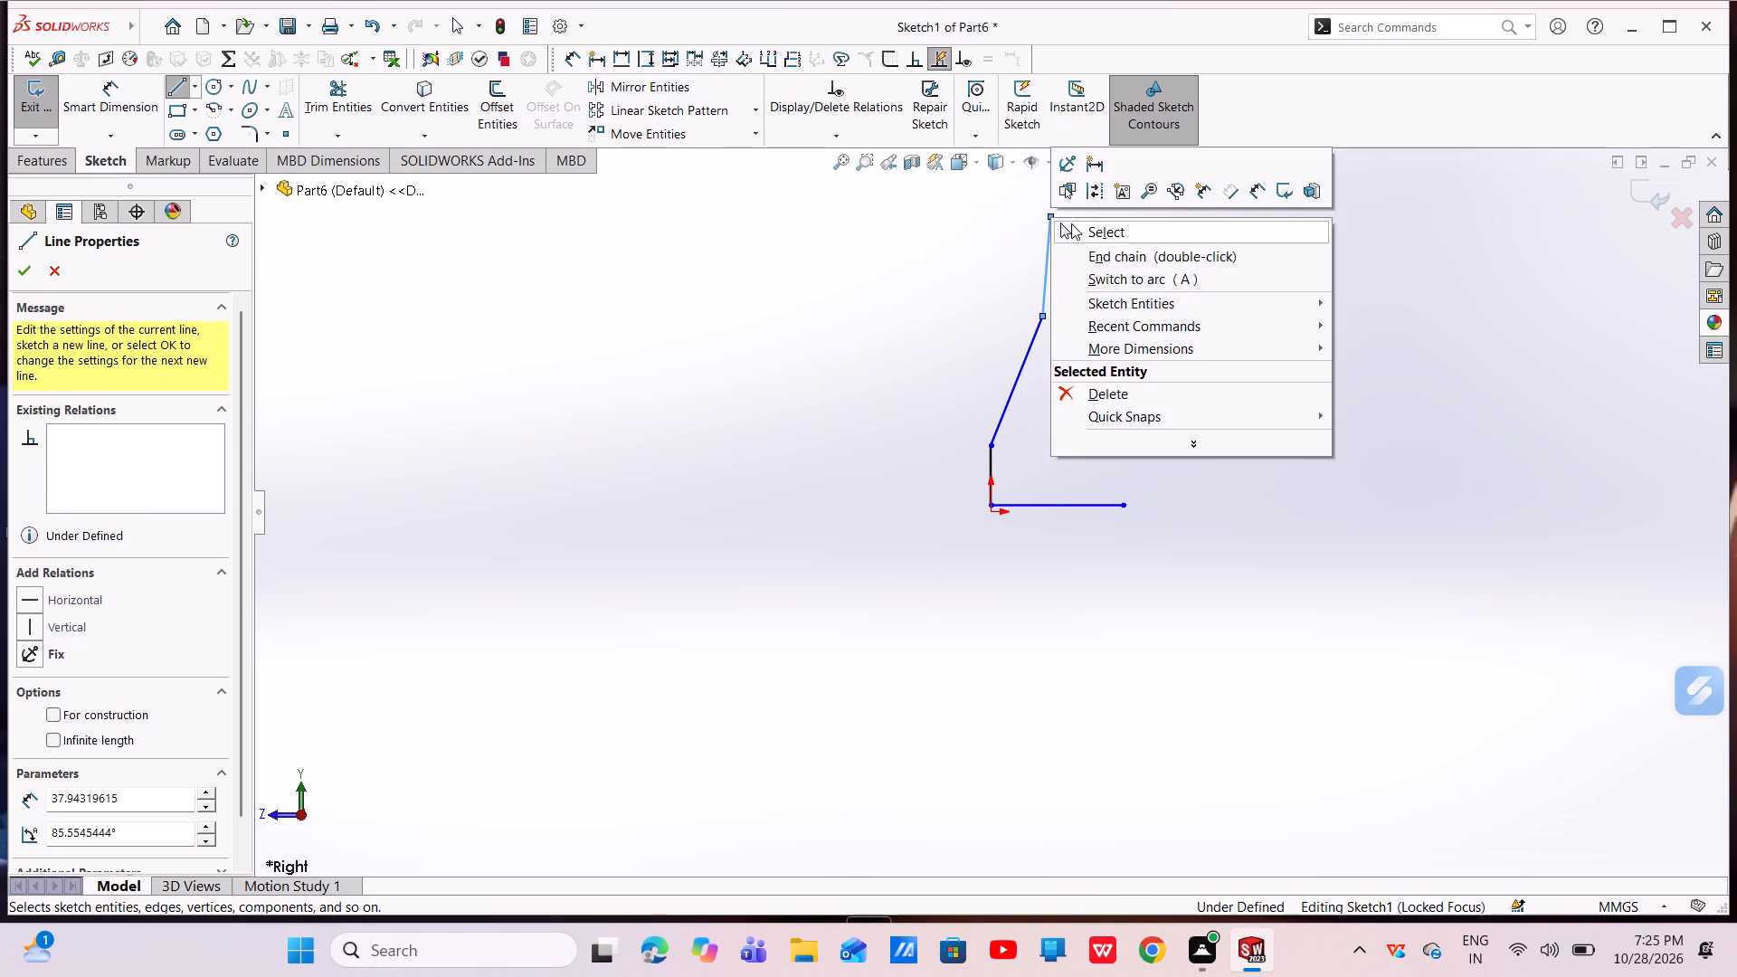
pyautogui.click(1071, 223)
# Dimension the short vertical line above the origin to 1 mm.
pyautogui.scroll(2, 1075, 233)
pyautogui.scroll(-4, 1094, 281)
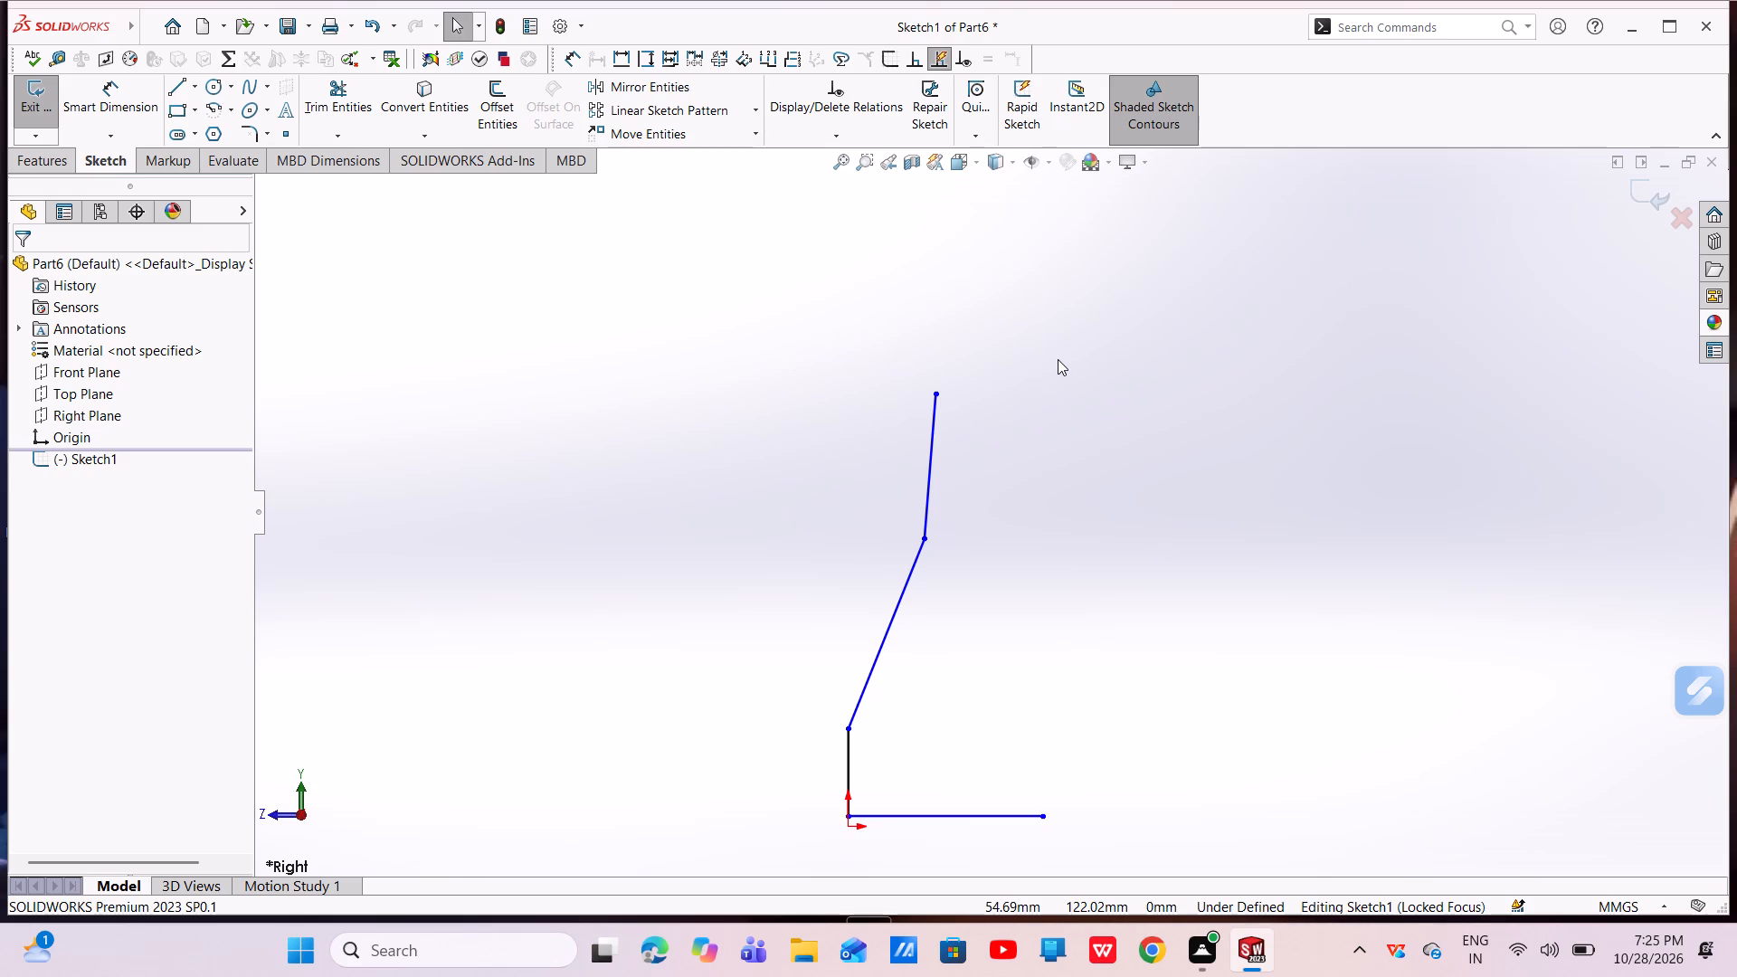
pyautogui.click(128, 92)
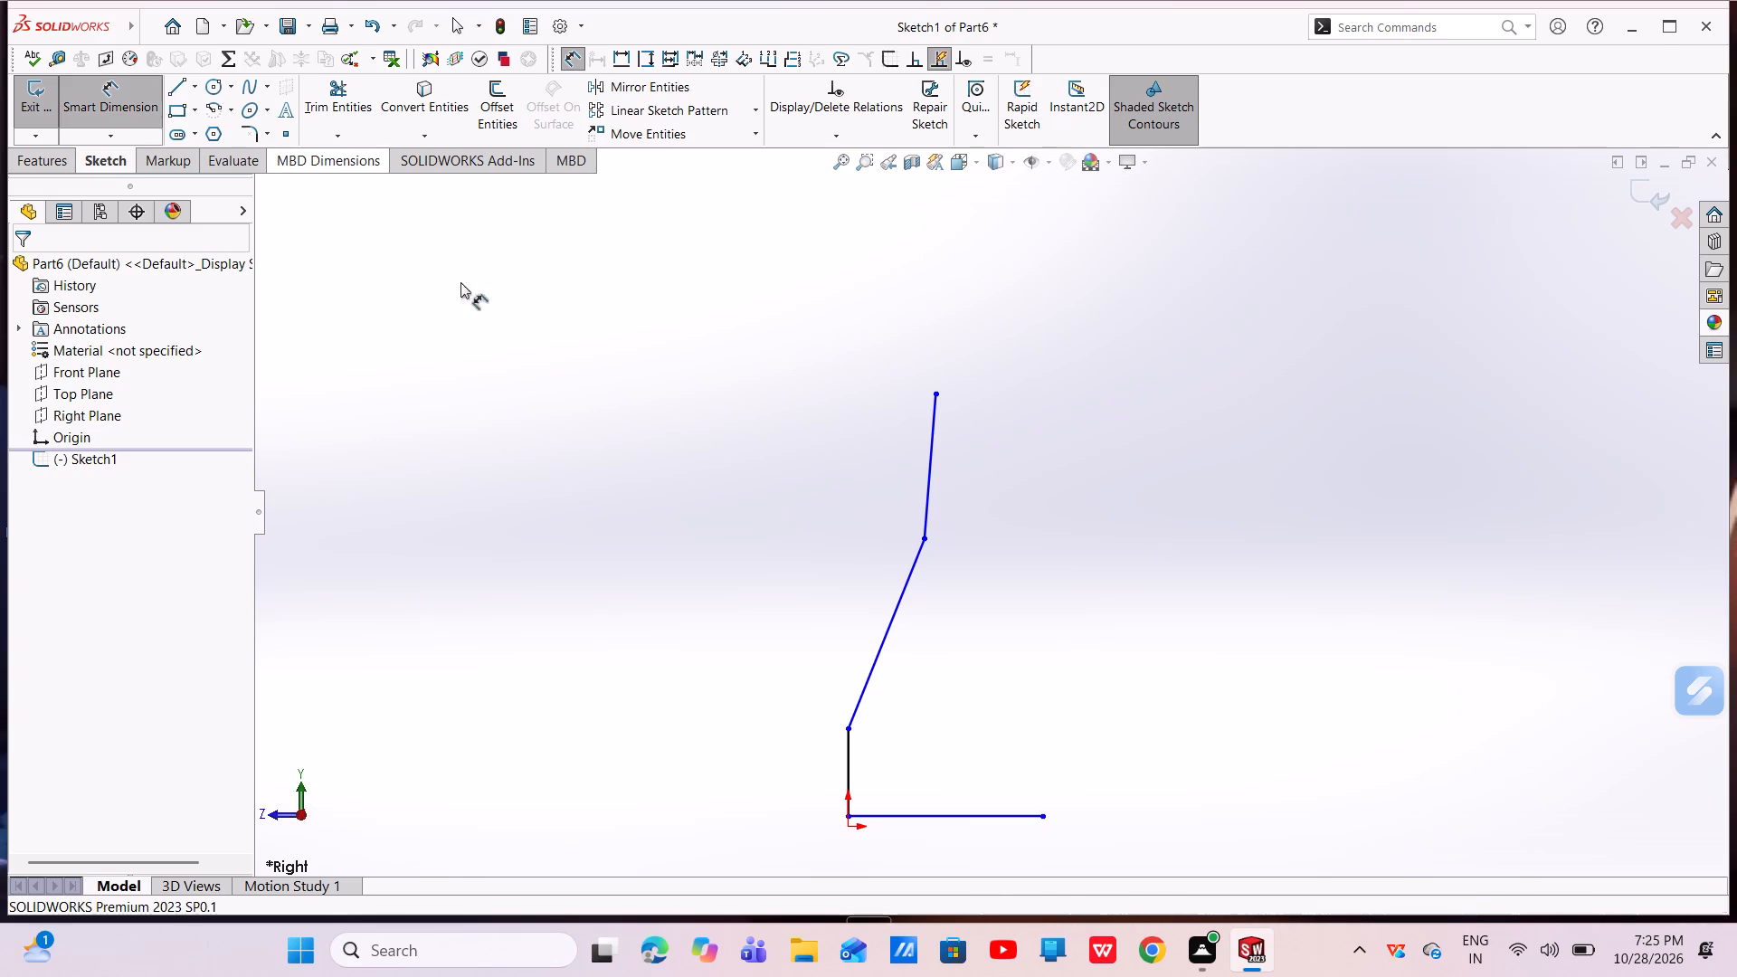
pyautogui.click(846, 774)
pyautogui.click(696, 773)
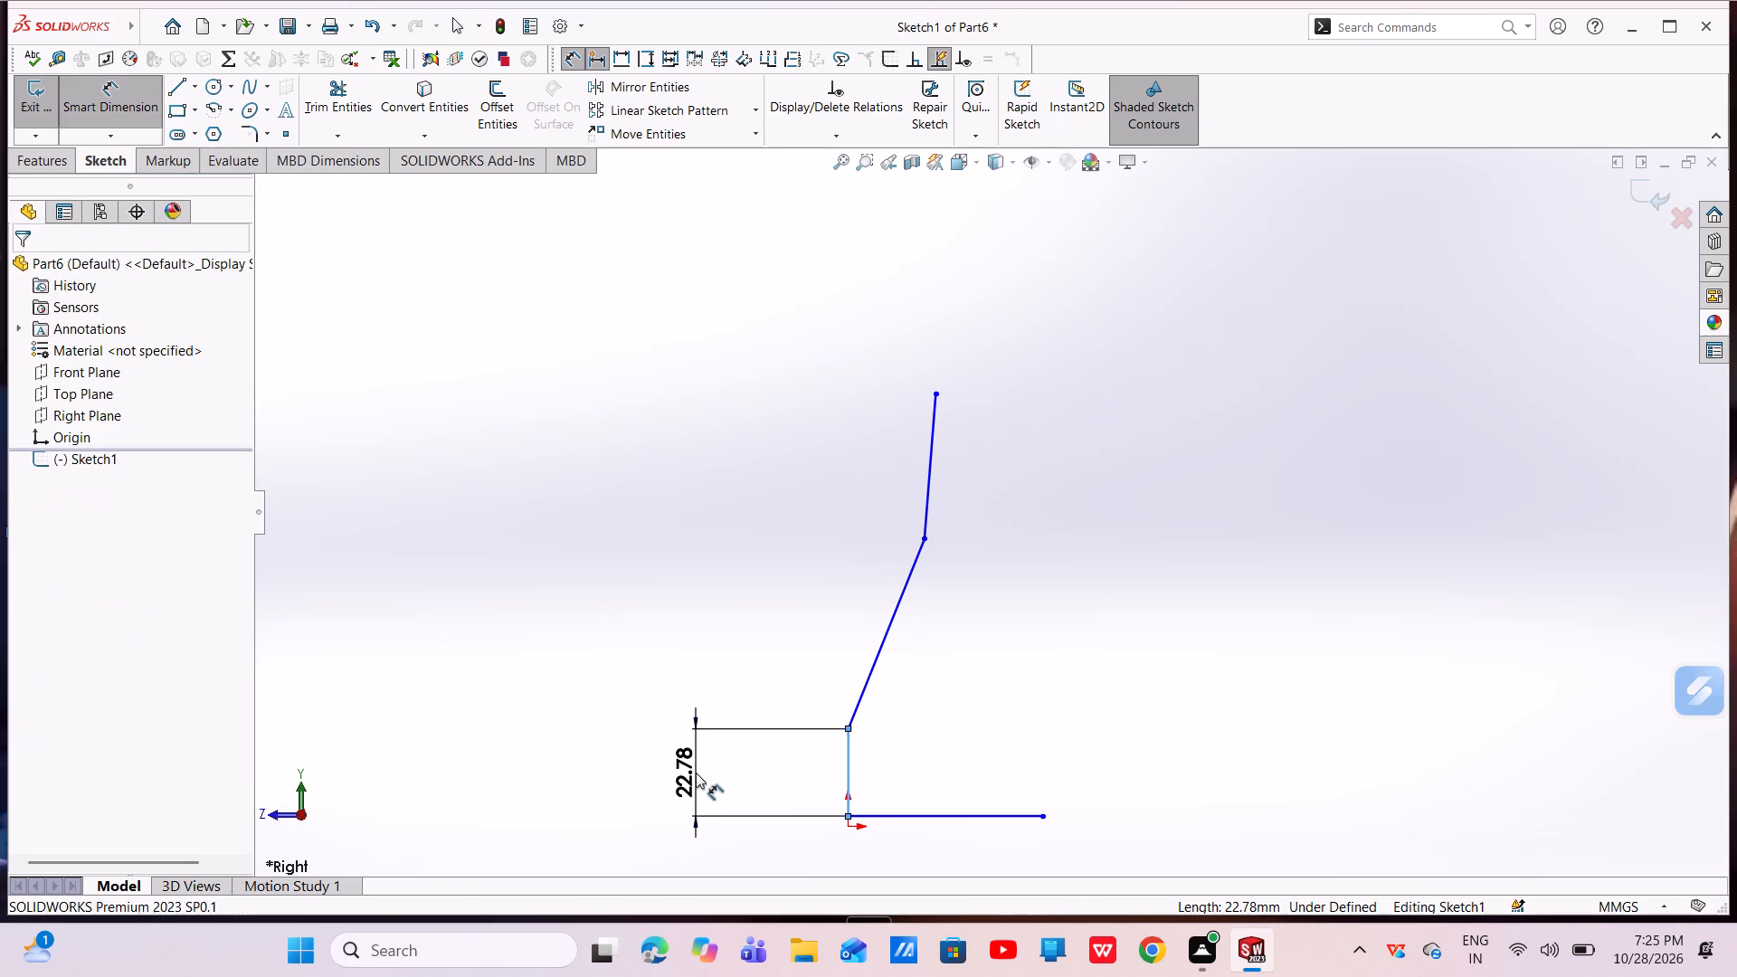
pyautogui.press('BackSpace')
pyautogui.press('1')
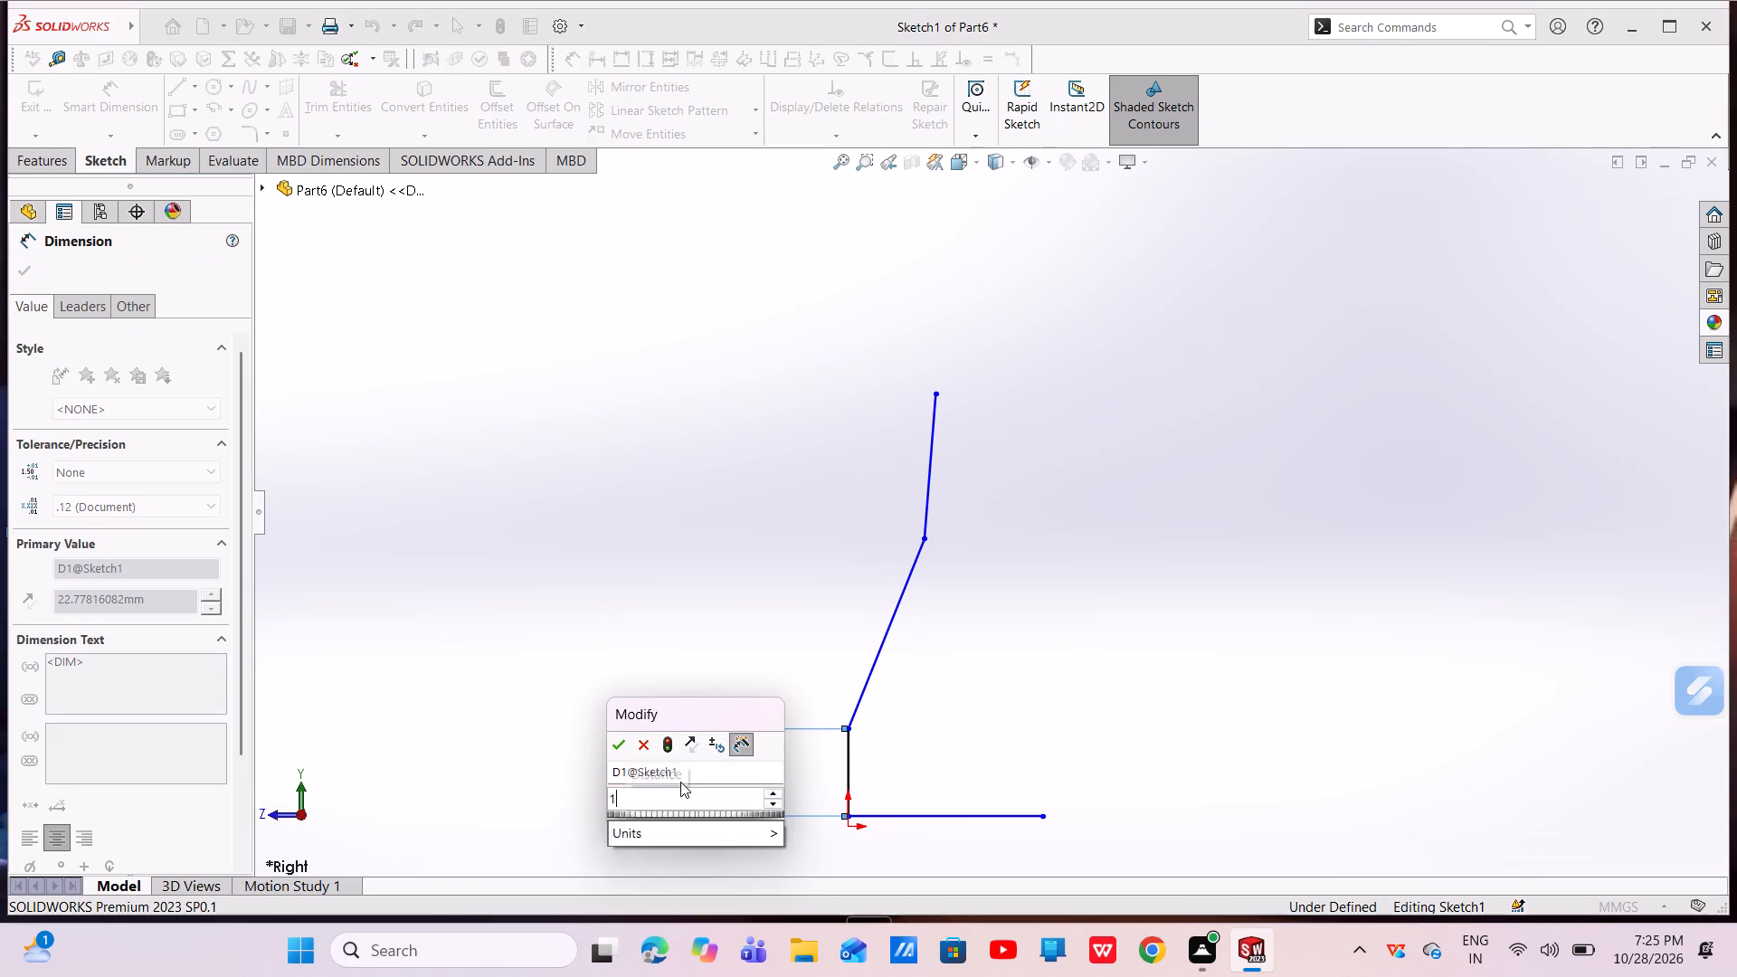
pyautogui.press('Return')
# Dimension the height of the vertex between the two slanted lines above the horizontal base line to 16 mm.
pyautogui.scroll(3, 889, 763)
pyautogui.scroll(-3, 1077, 706)
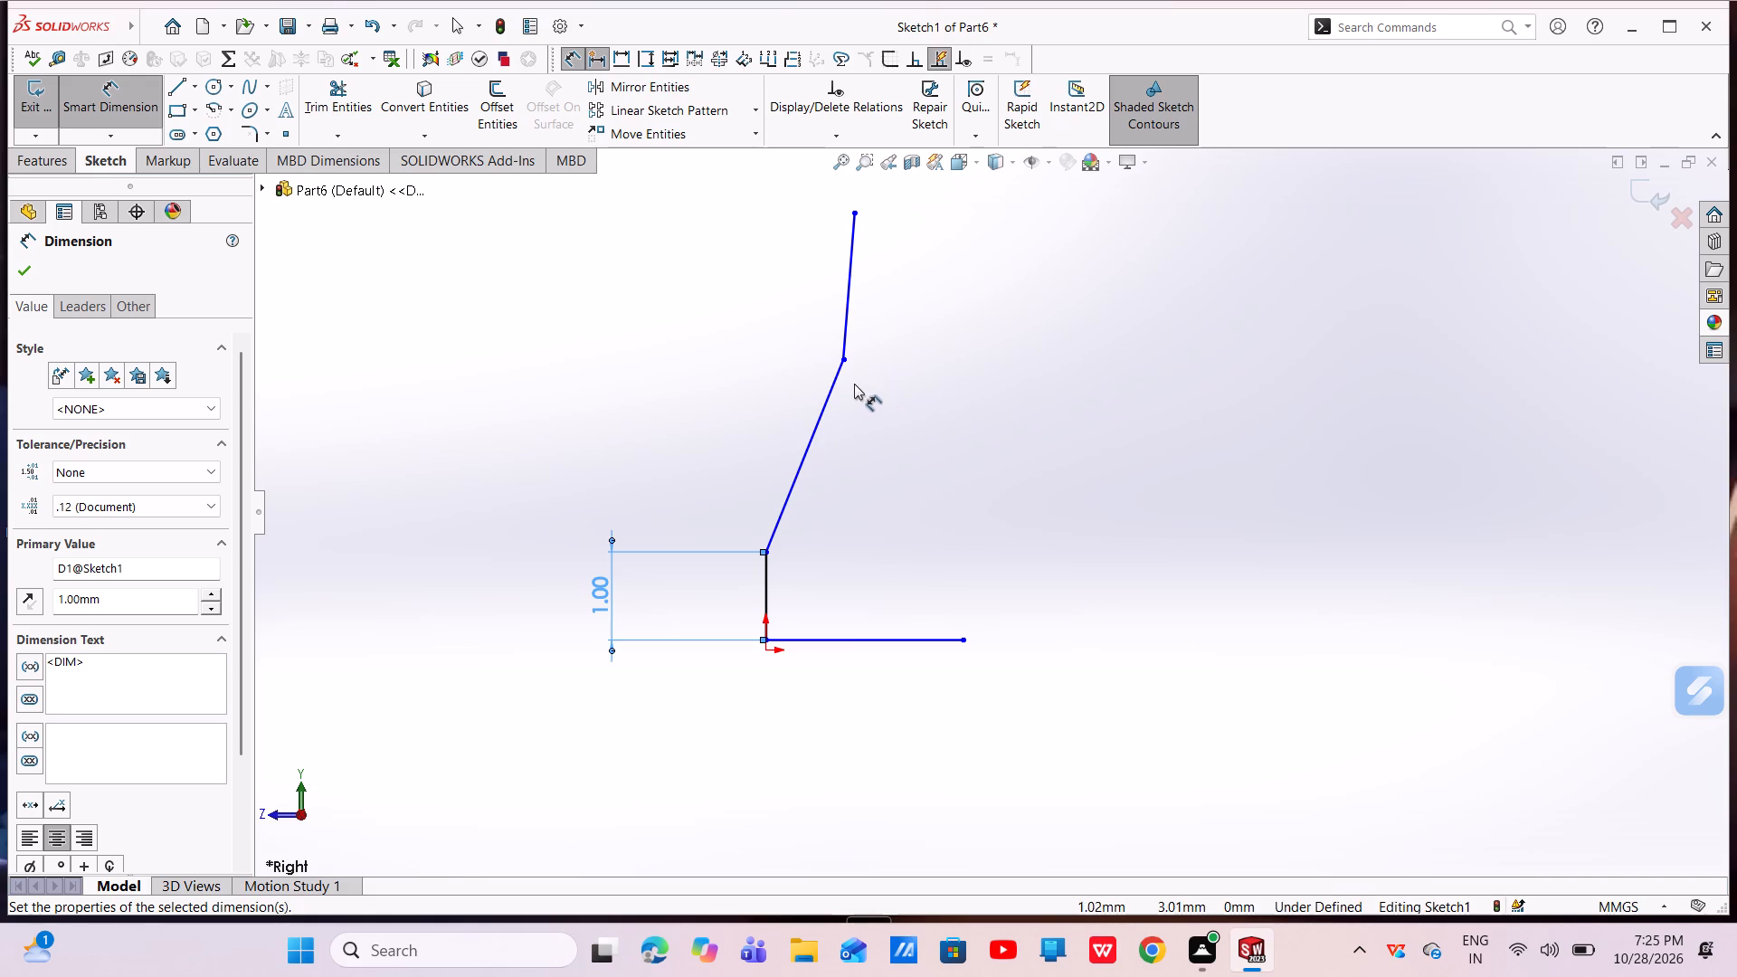
pyautogui.click(843, 359)
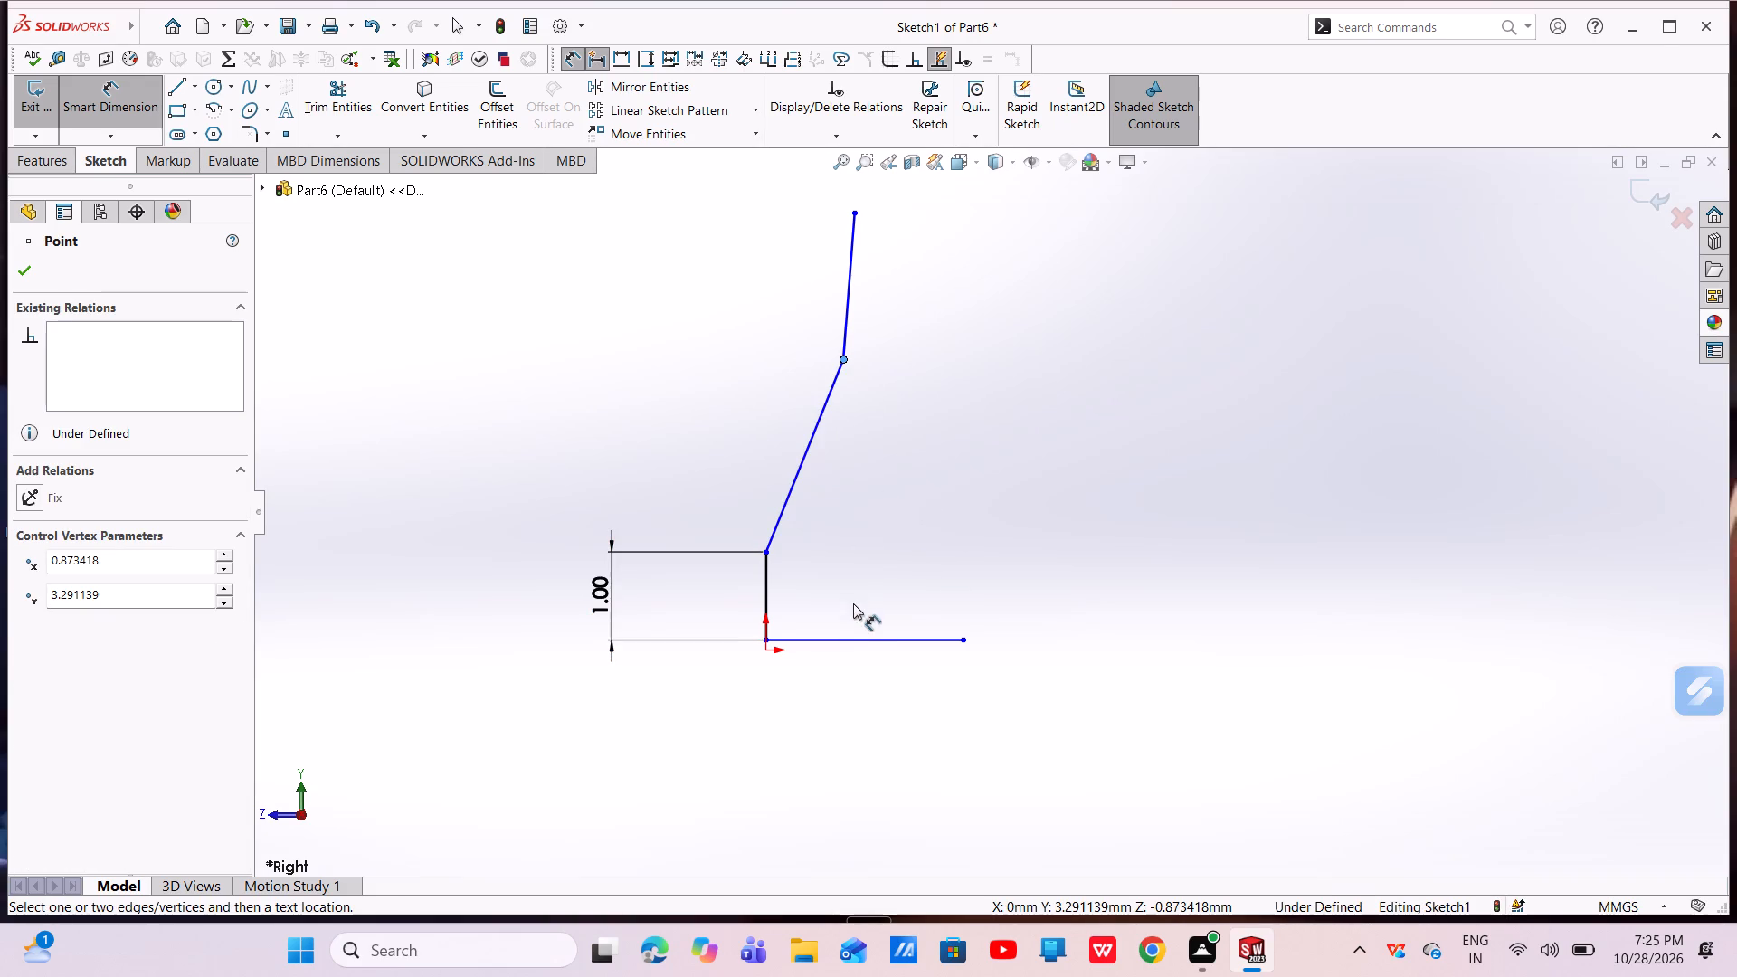
pyautogui.click(856, 640)
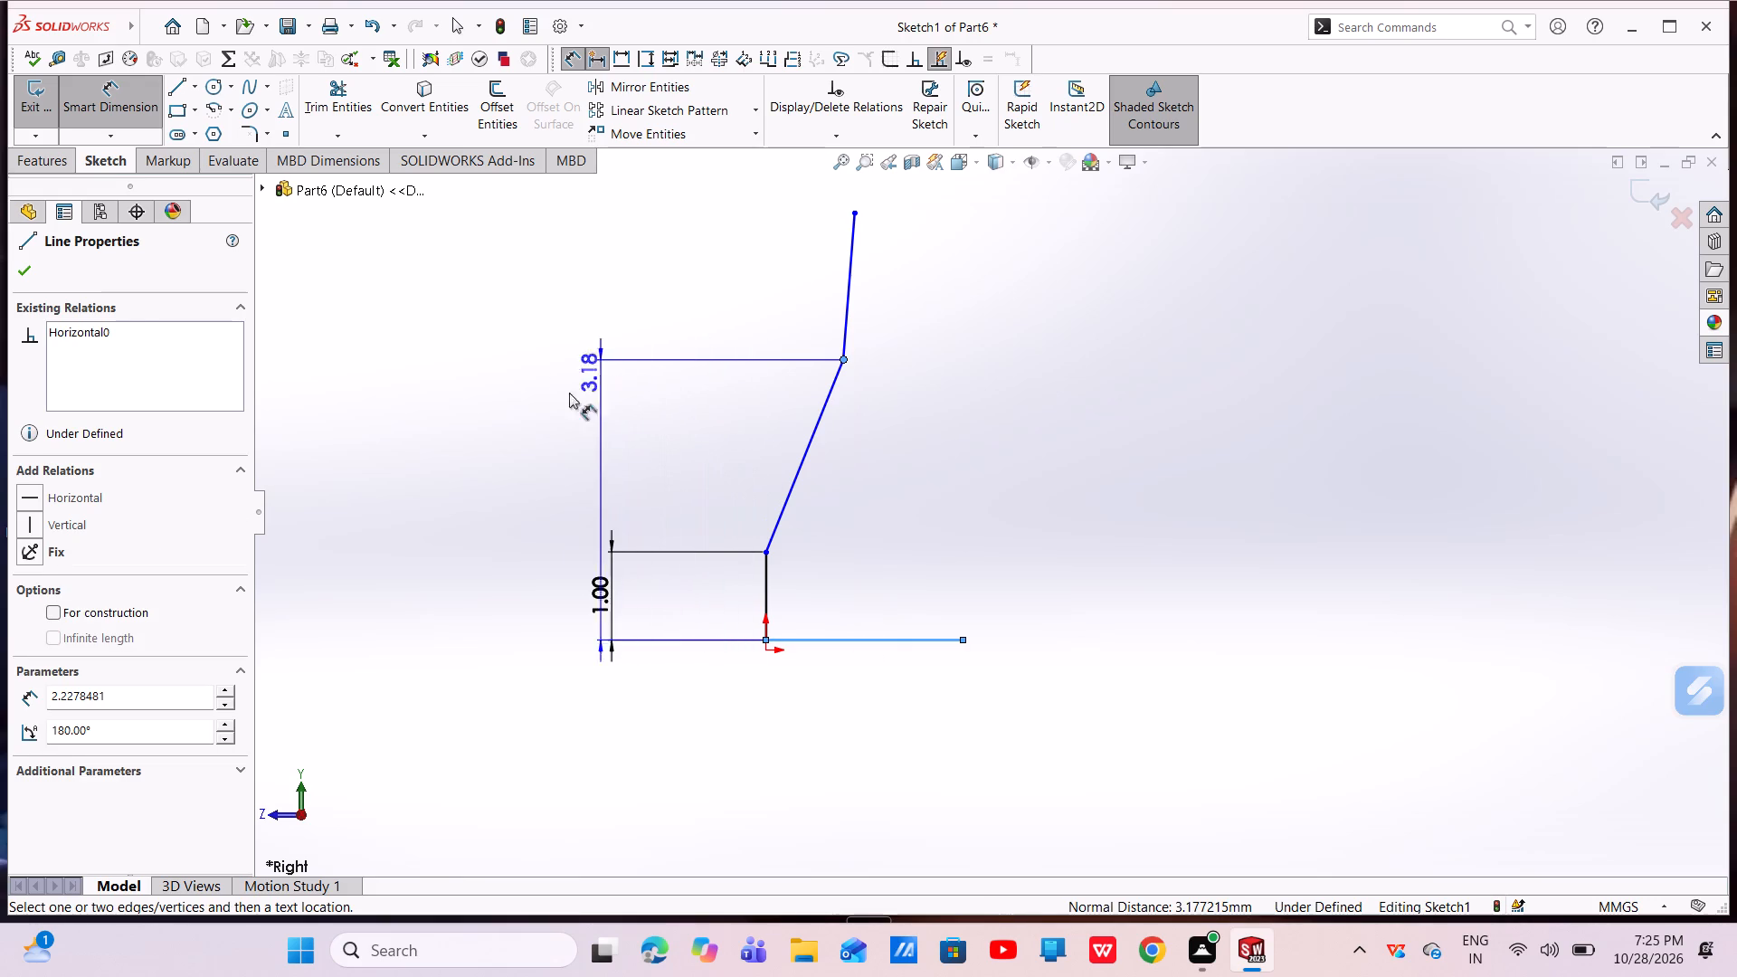
pyautogui.click(538, 419)
pyautogui.press('BackSpace')
pyautogui.write('16')
pyautogui.press('Return')
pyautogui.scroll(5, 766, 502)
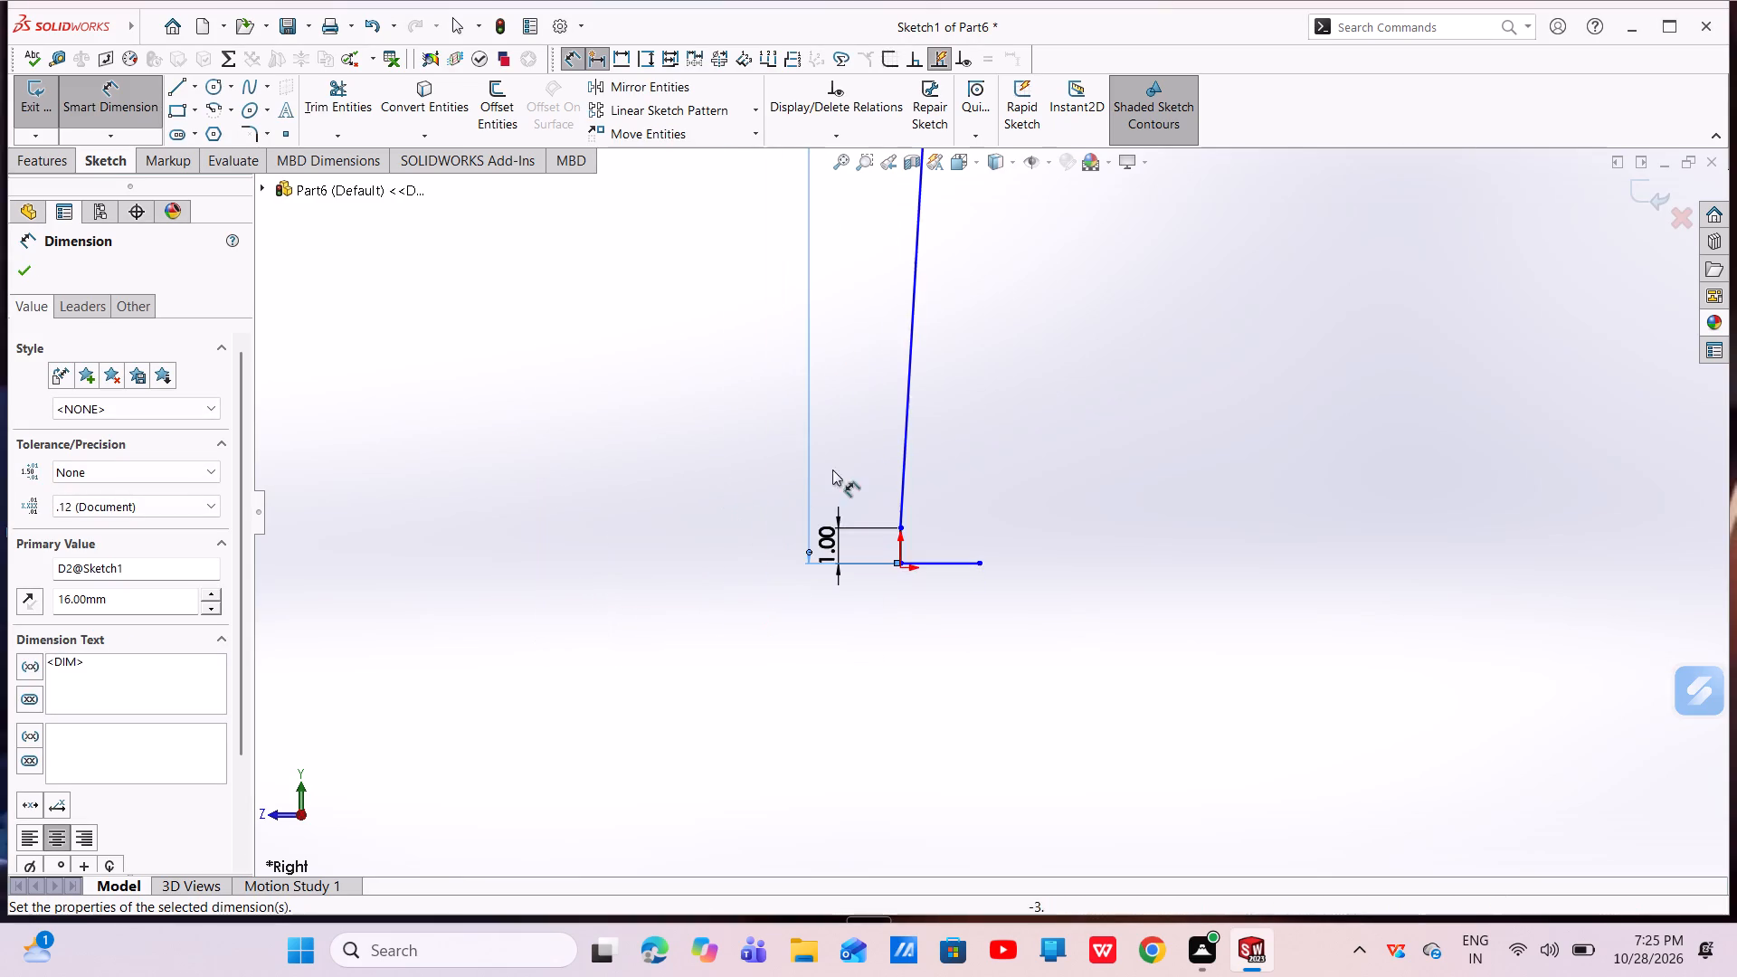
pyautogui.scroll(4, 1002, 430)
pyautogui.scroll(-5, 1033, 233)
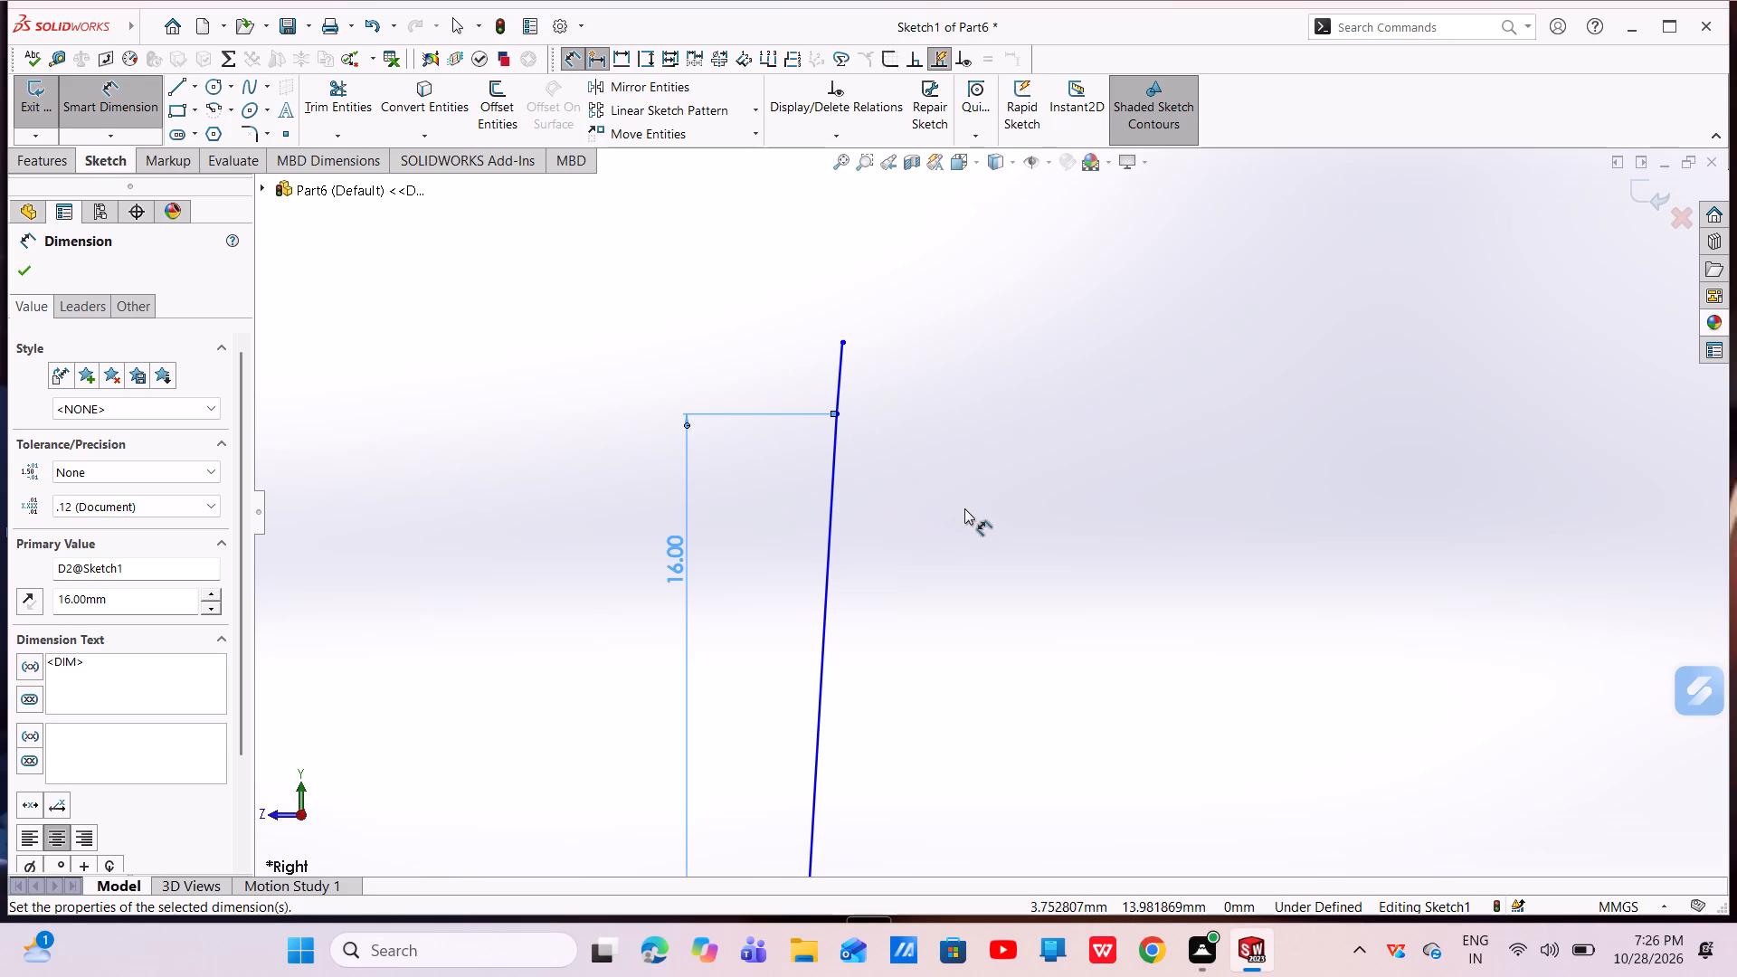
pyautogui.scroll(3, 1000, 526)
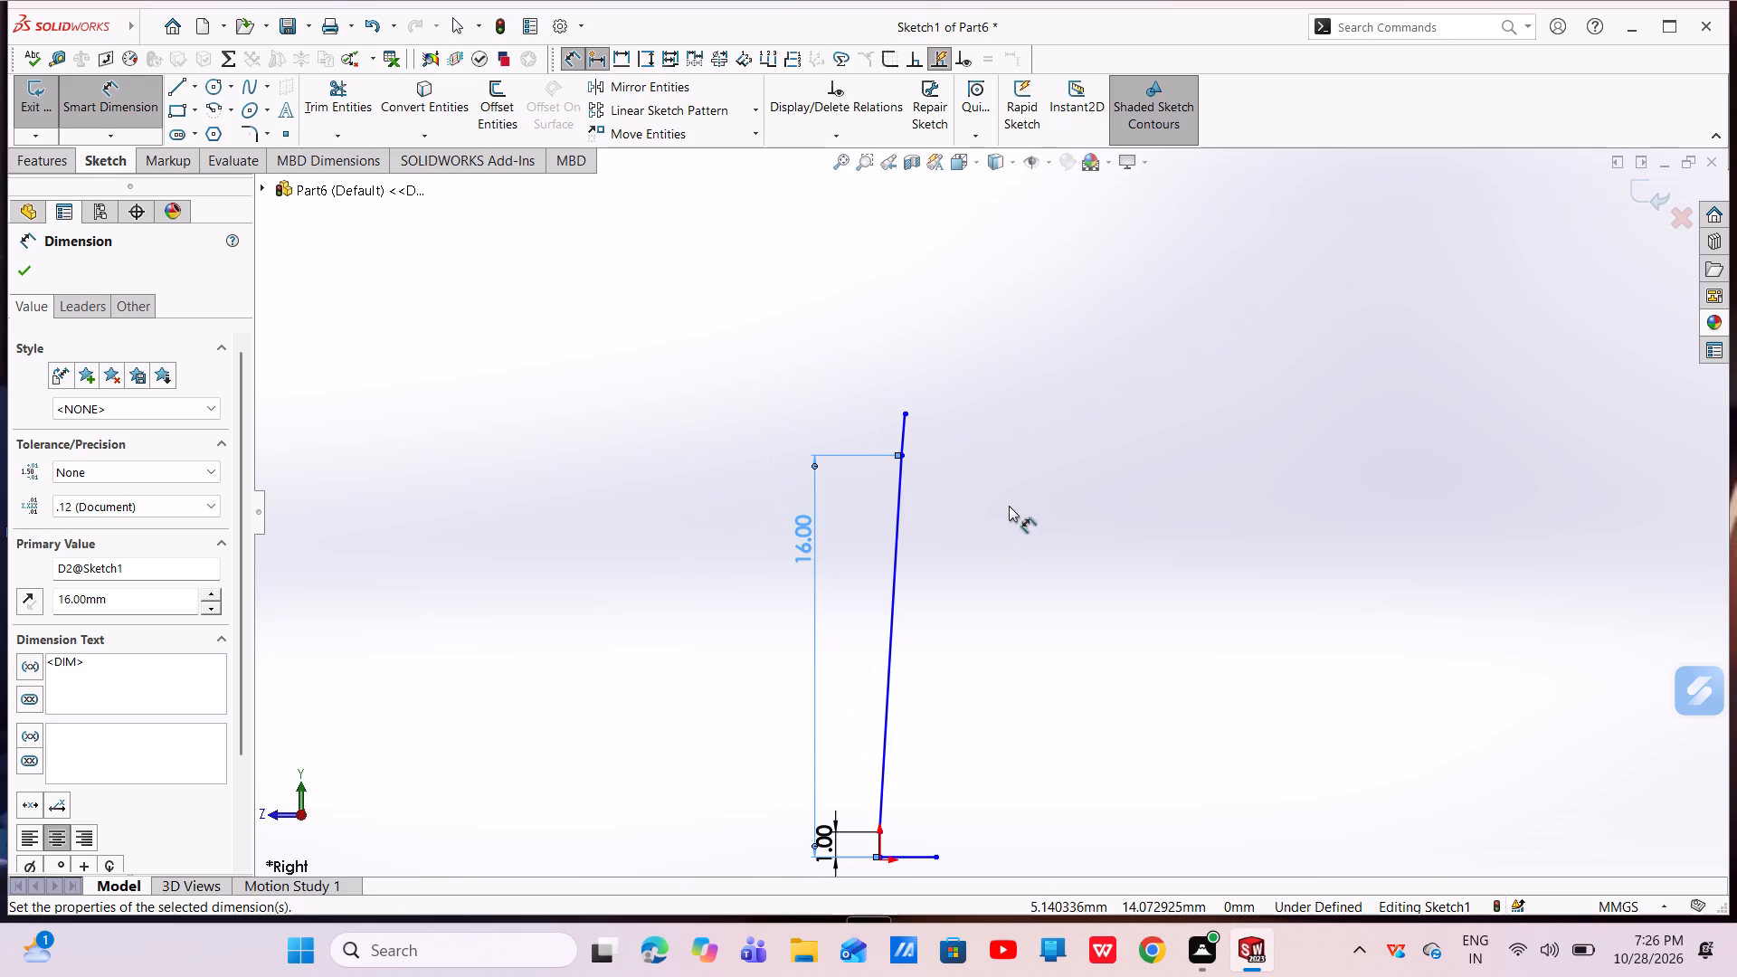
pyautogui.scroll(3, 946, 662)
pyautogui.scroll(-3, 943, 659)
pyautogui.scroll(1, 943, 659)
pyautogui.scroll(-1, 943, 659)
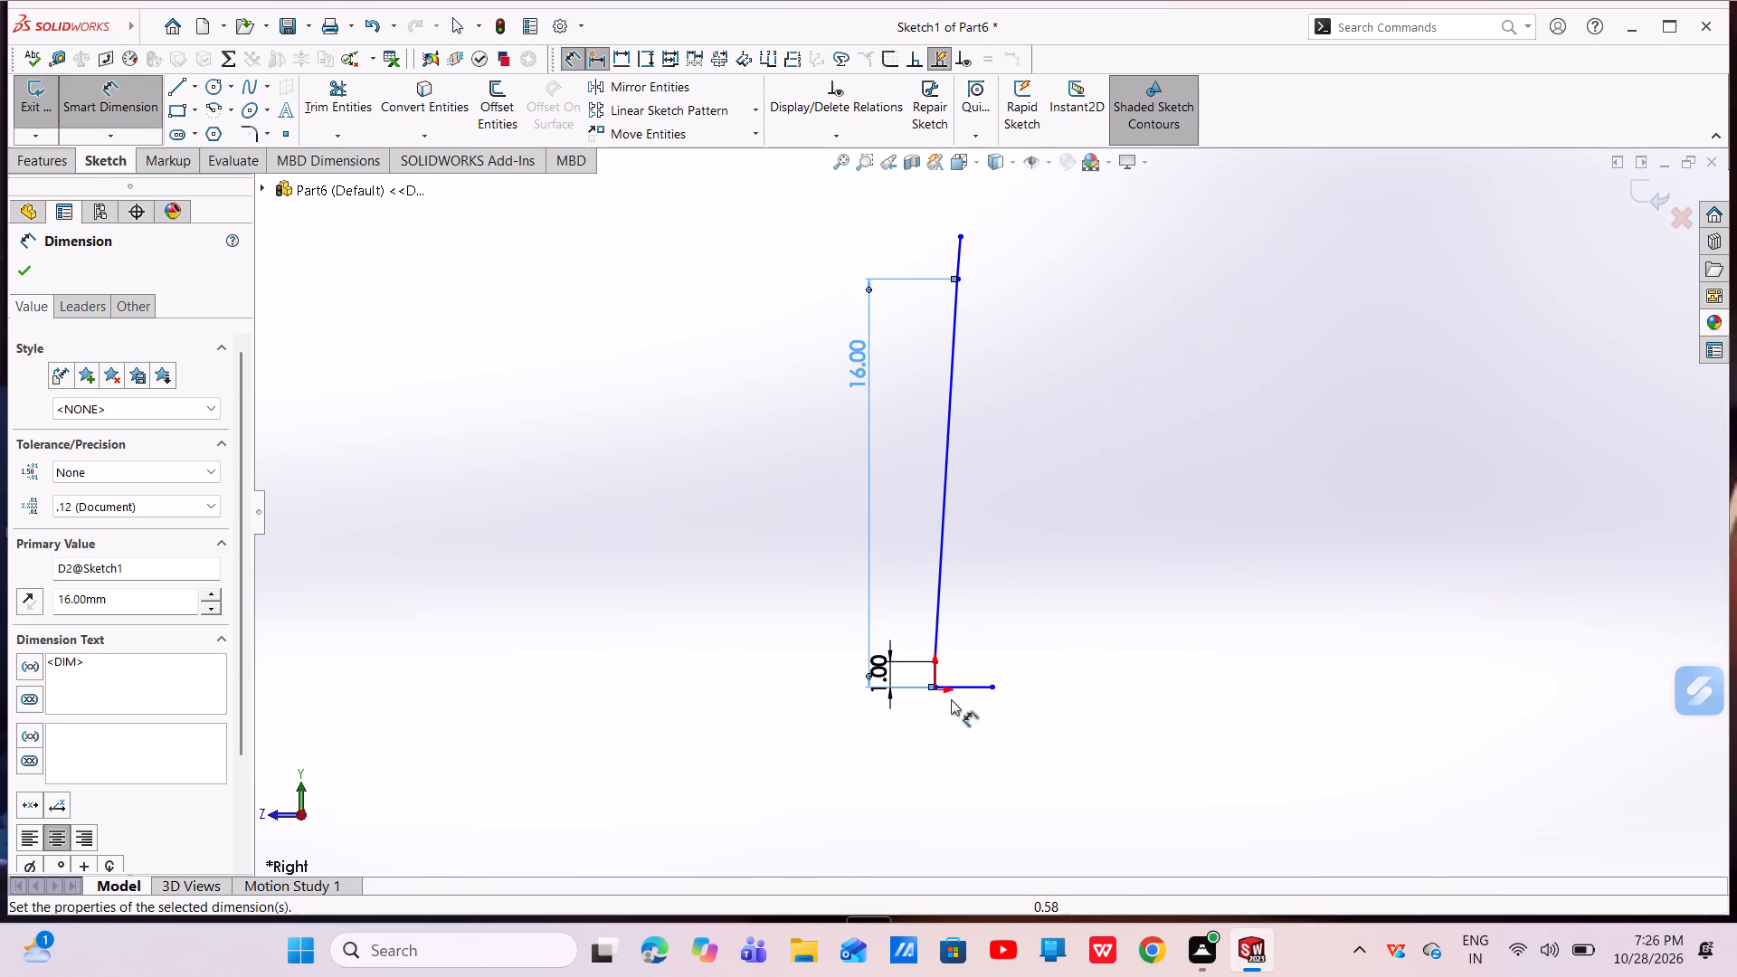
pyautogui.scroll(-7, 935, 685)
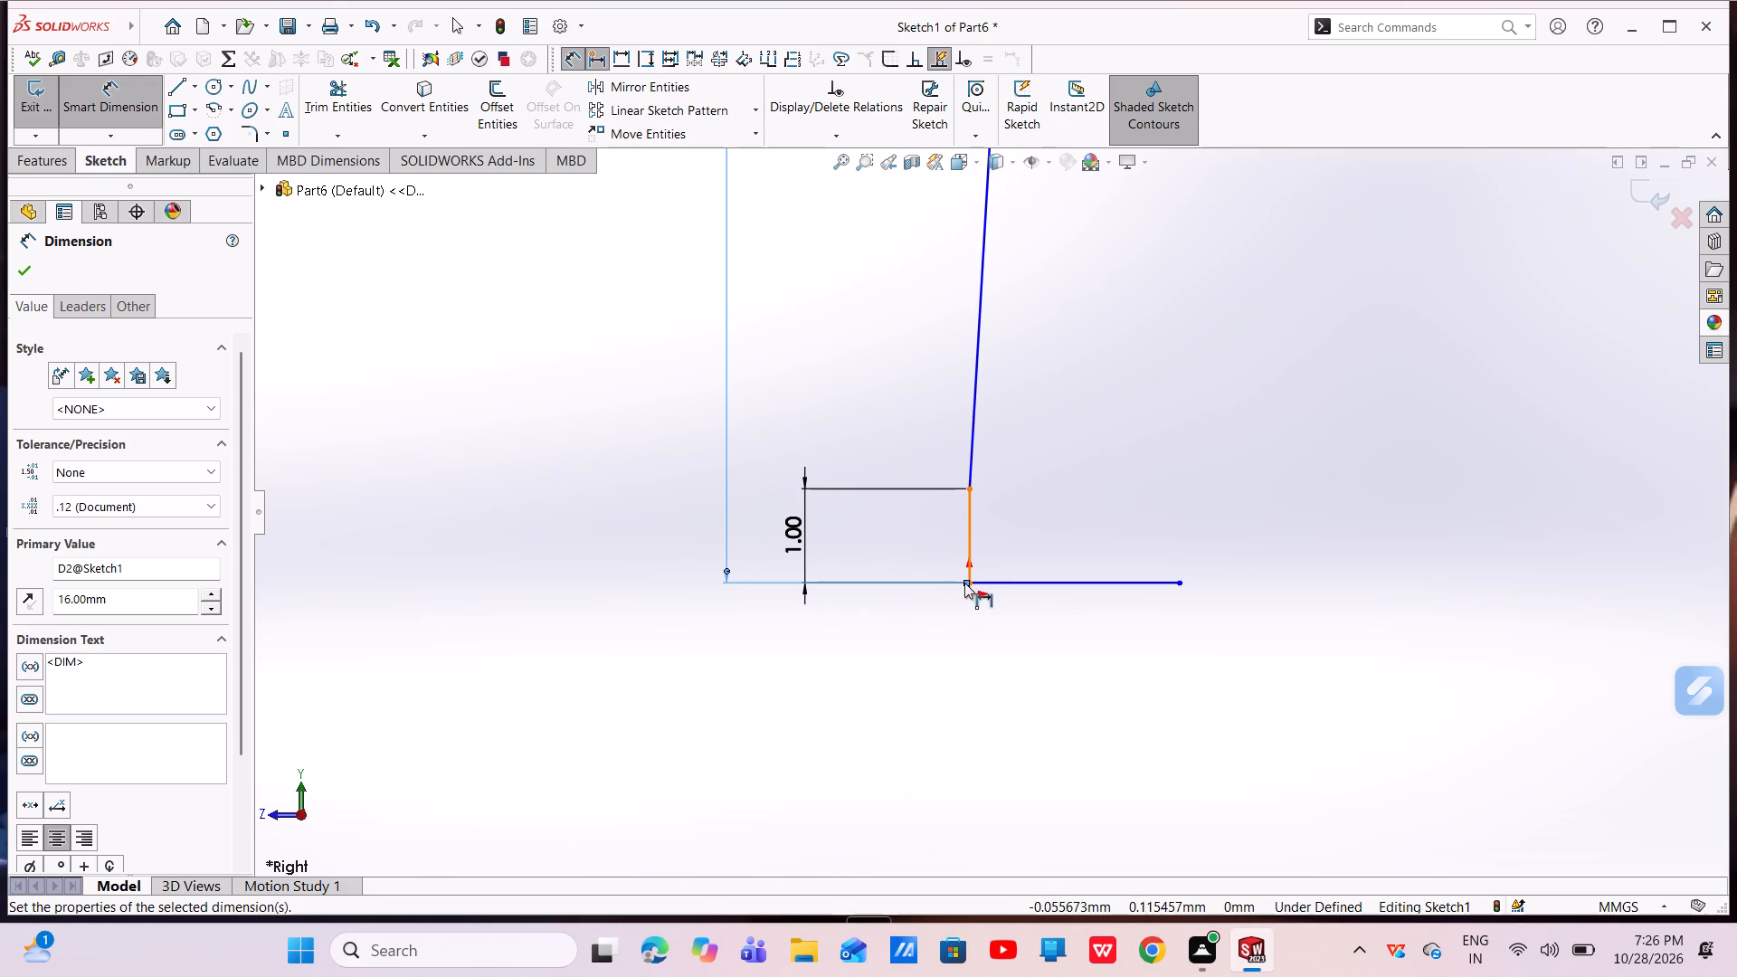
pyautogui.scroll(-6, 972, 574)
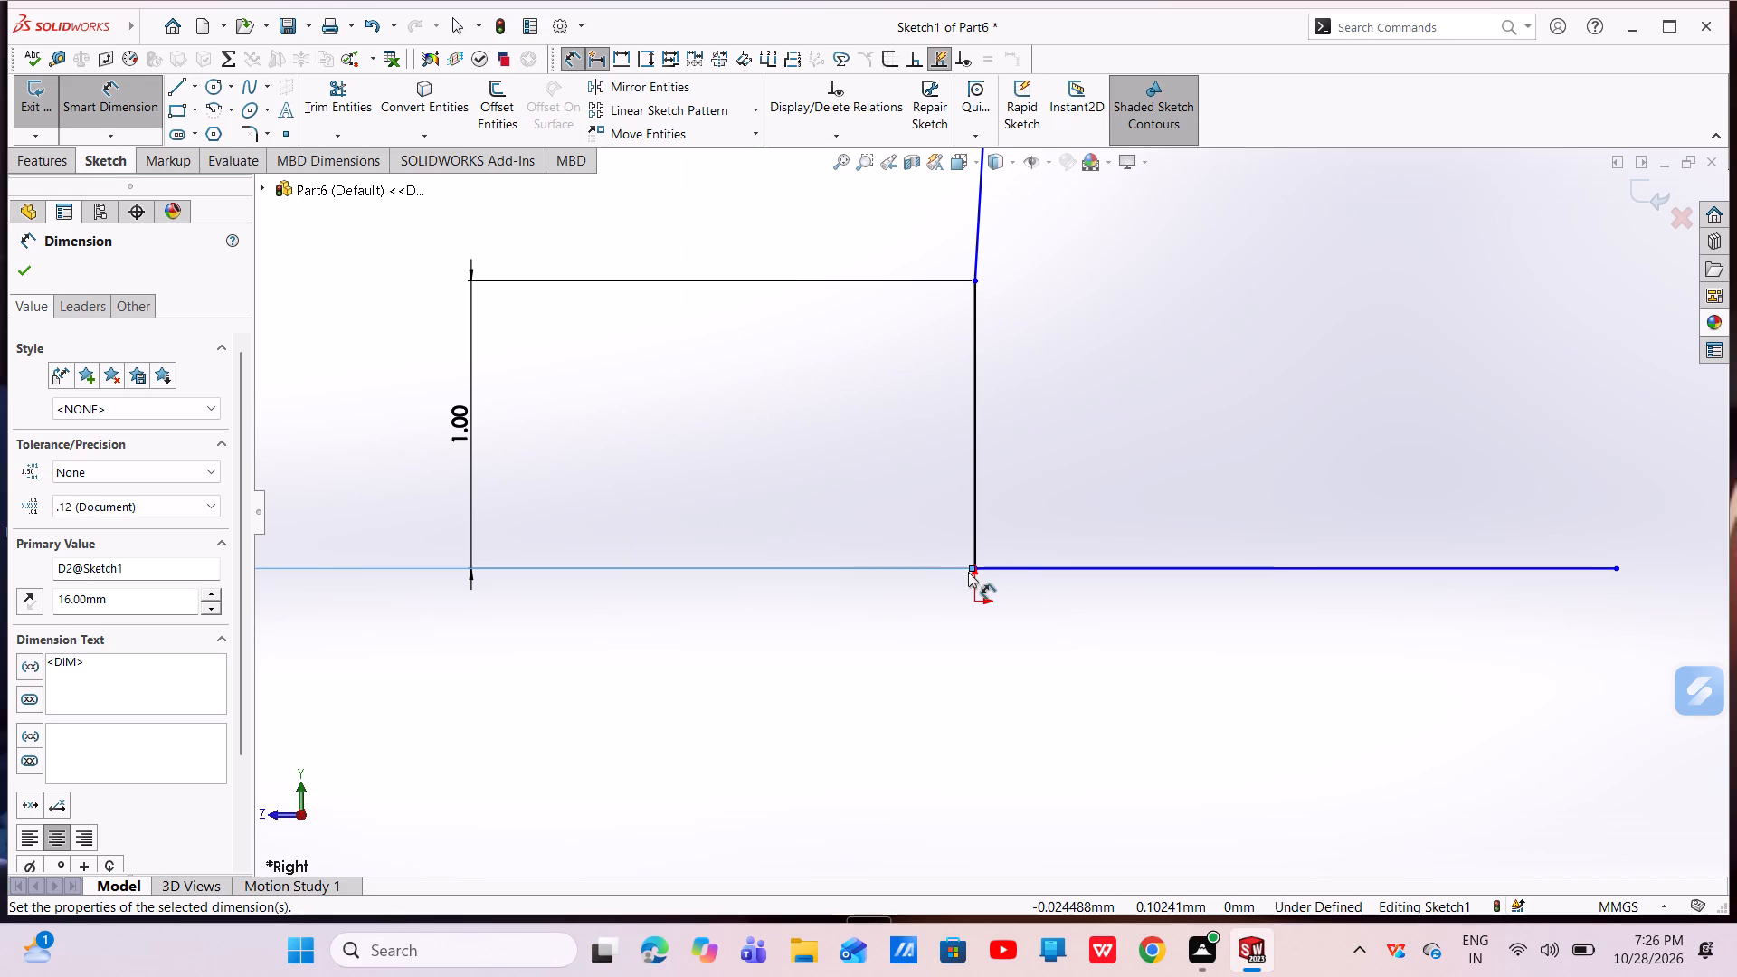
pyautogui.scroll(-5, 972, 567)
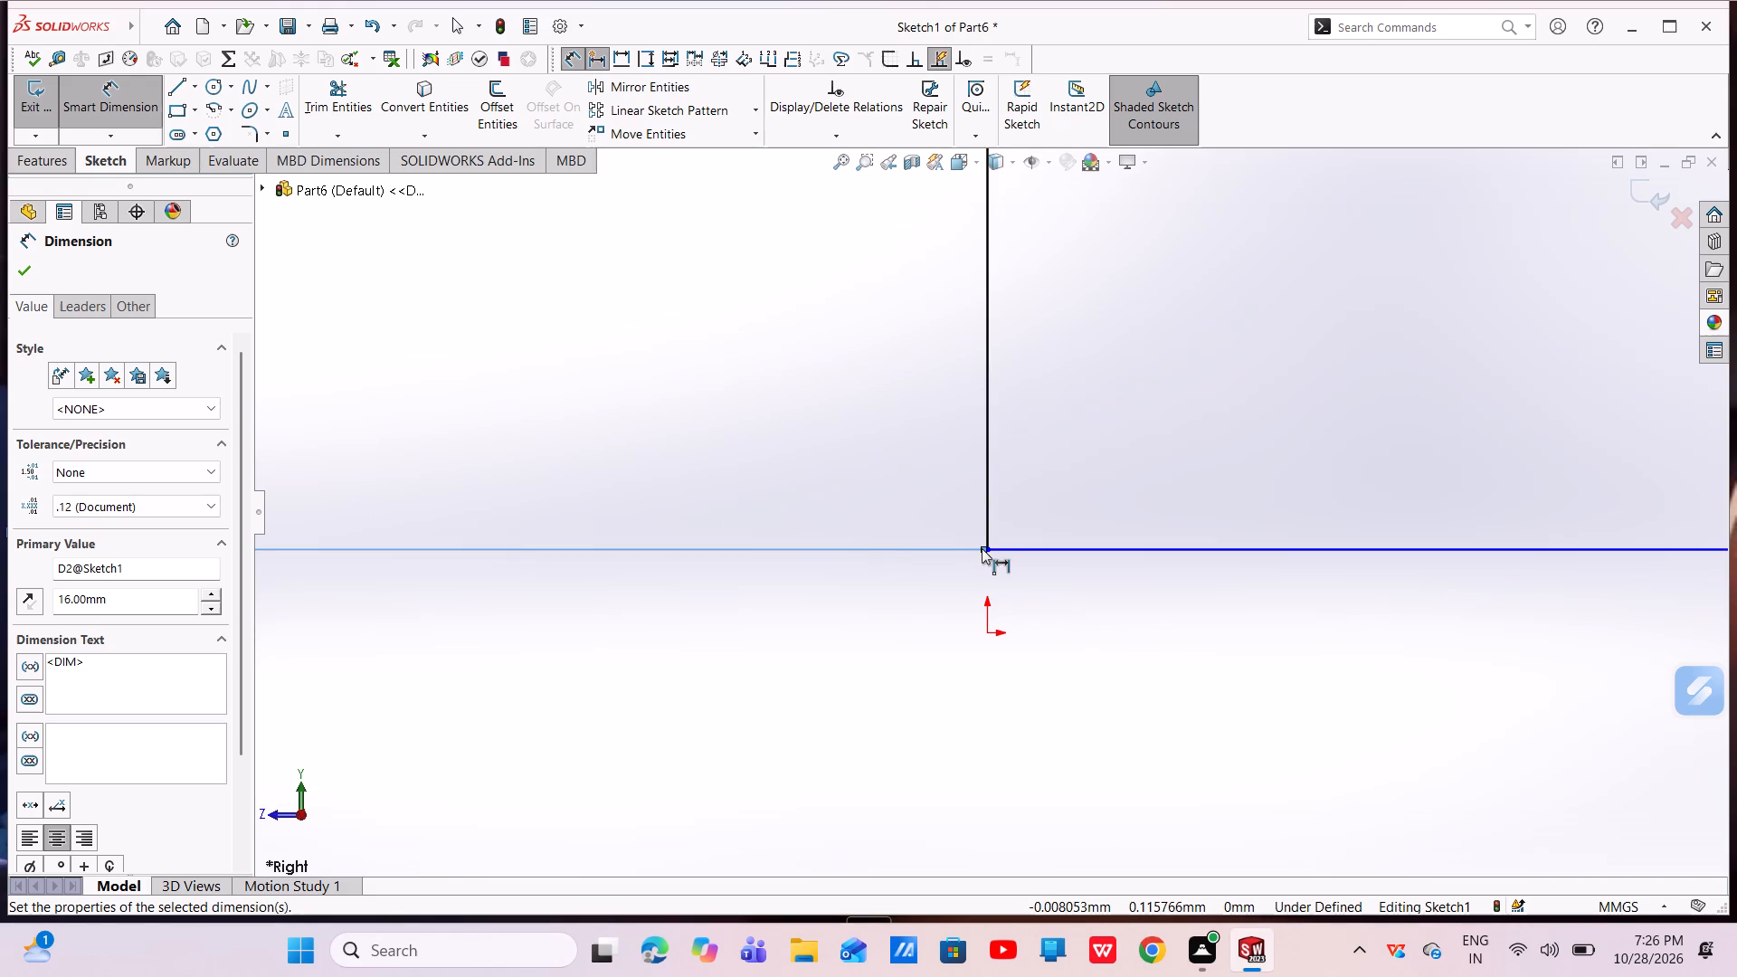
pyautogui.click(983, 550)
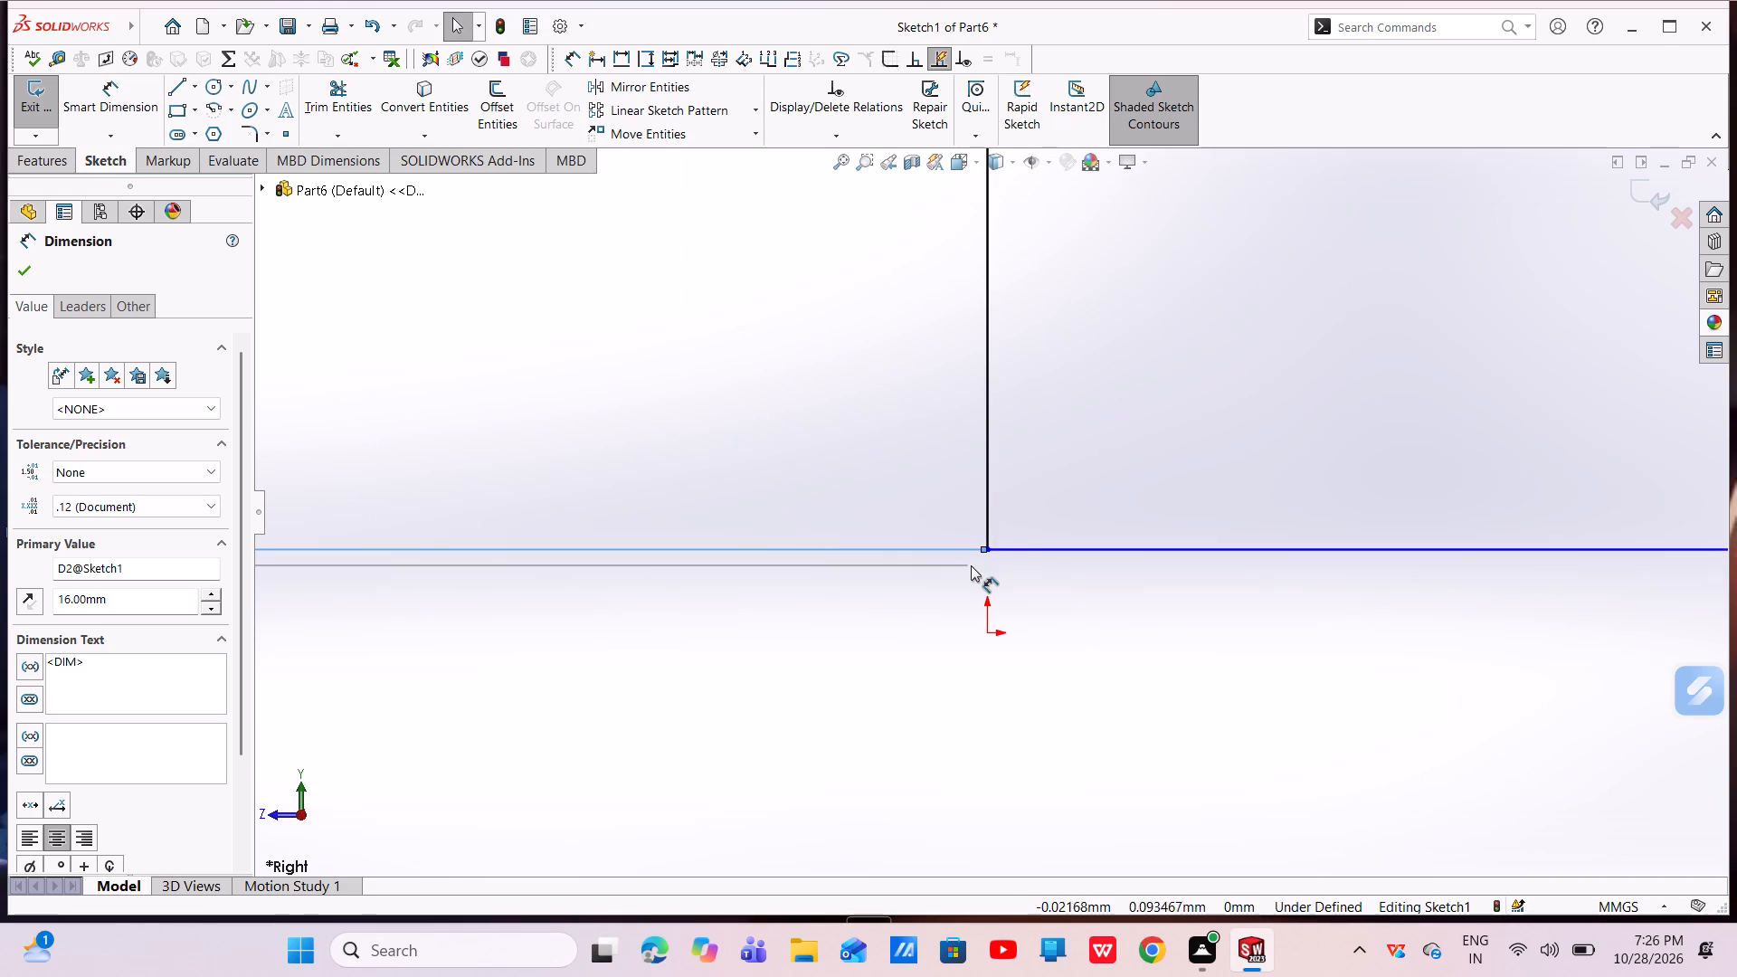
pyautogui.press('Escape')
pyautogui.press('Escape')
# Dimension the horizontal distance from the base corner above the origin to the vertex between the two slanted lines as 7.25 mm.
pyautogui.scroll(-1, 1007, 535)
pyautogui.scroll(1, 1007, 535)
pyautogui.scroll(-4, 1007, 535)
pyautogui.scroll(-6, 943, 593)
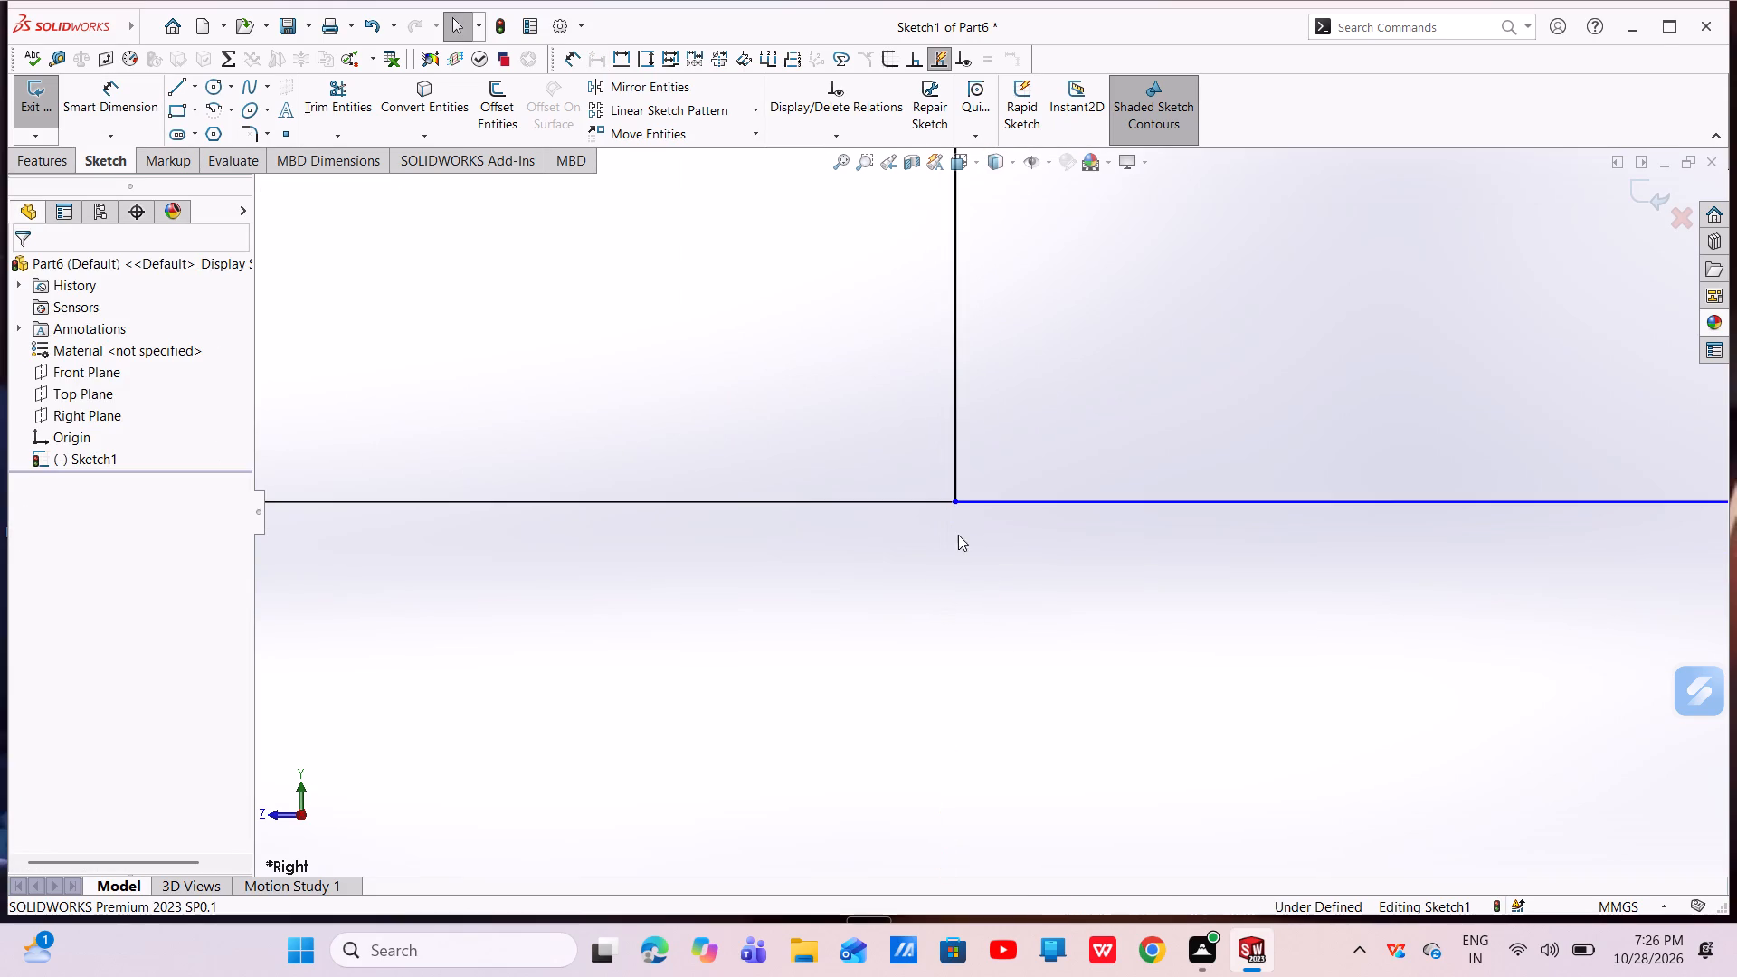
pyautogui.click(129, 94)
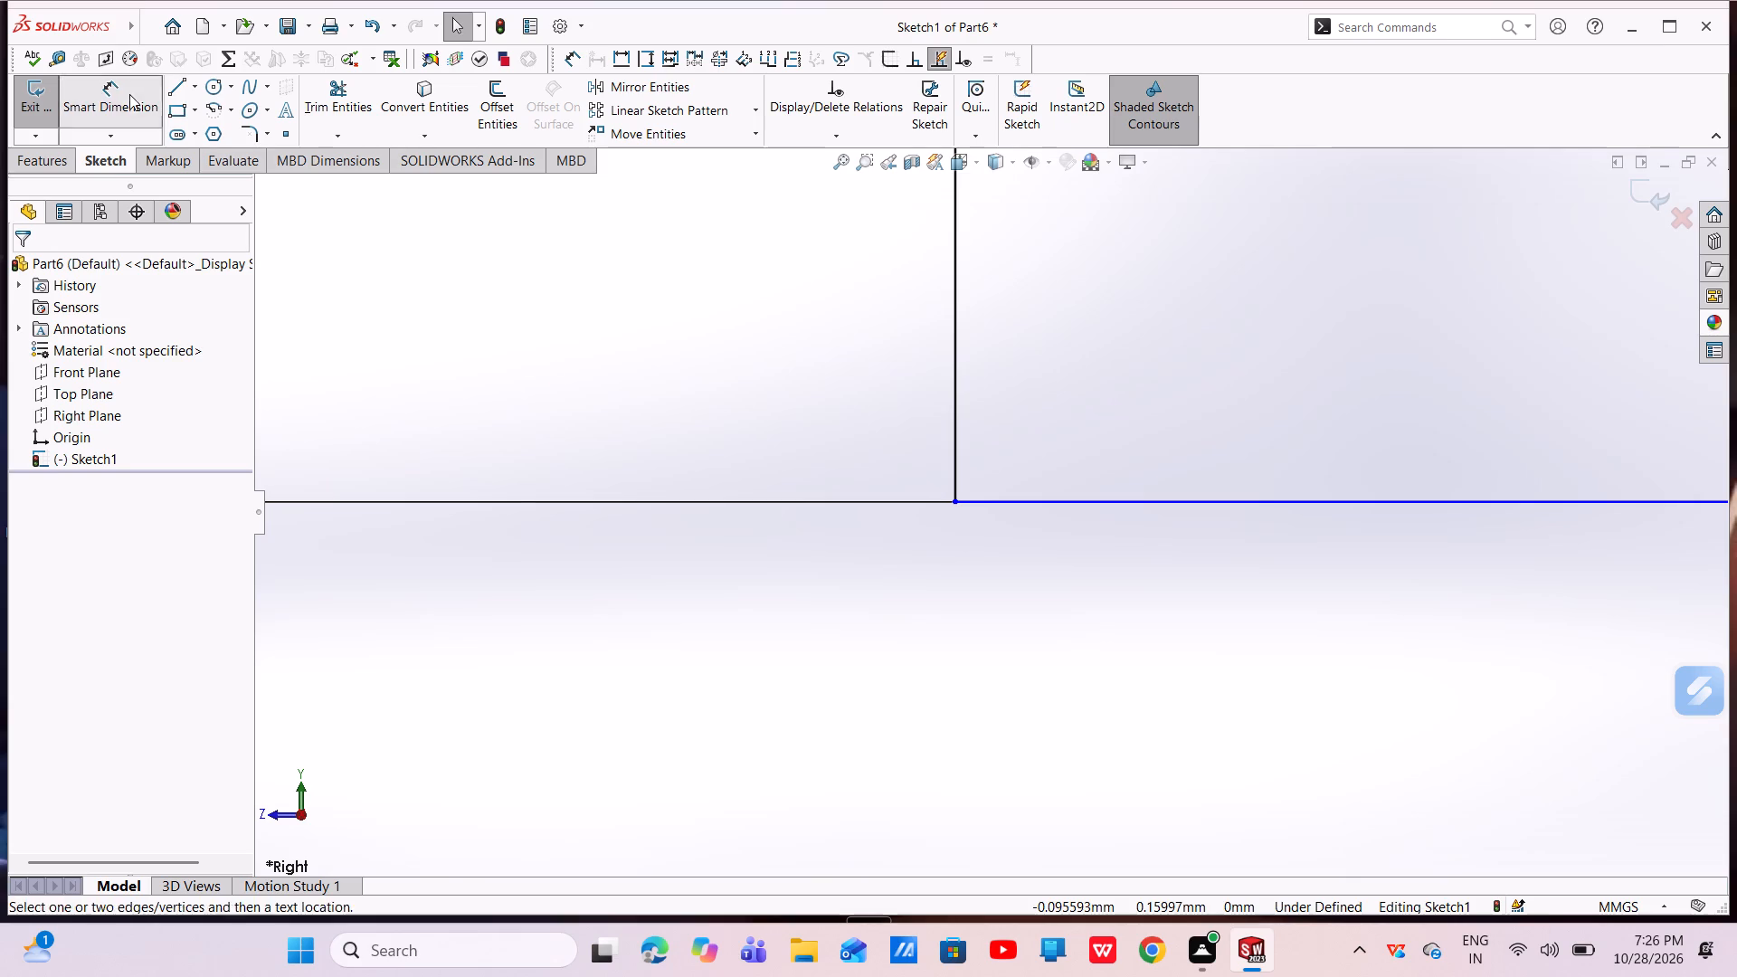
pyautogui.click(953, 501)
pyautogui.scroll(2, 971, 608)
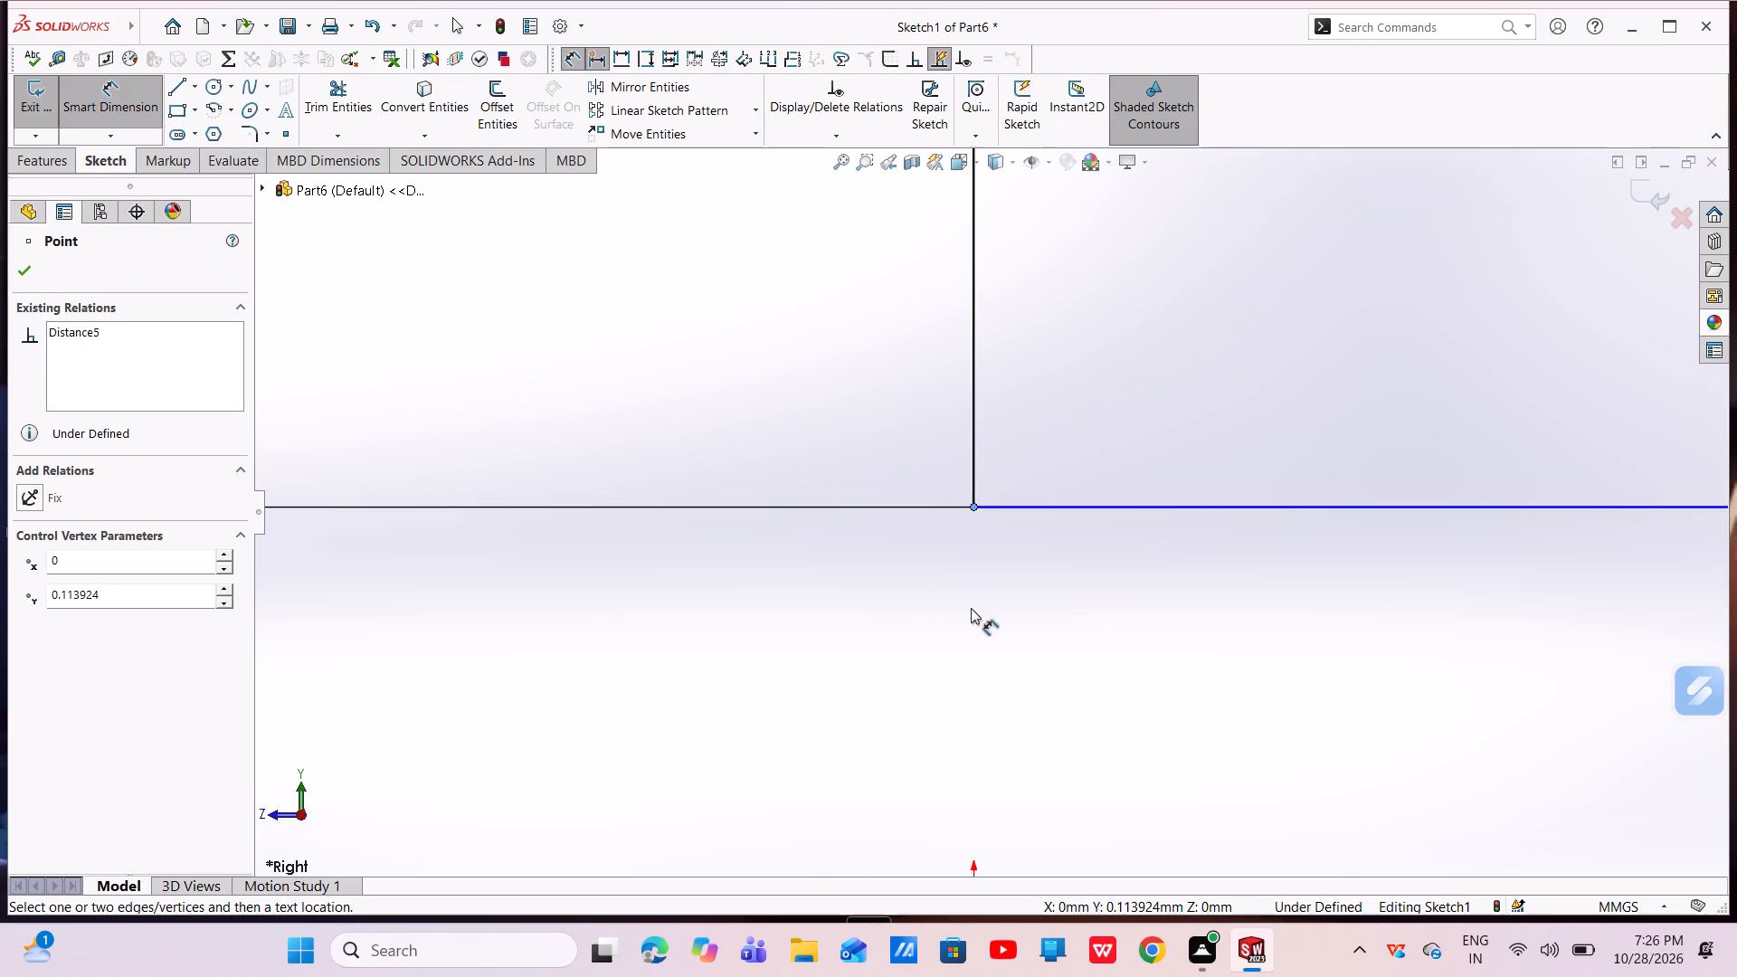
pyautogui.scroll(20, 971, 608)
pyautogui.scroll(4, 971, 608)
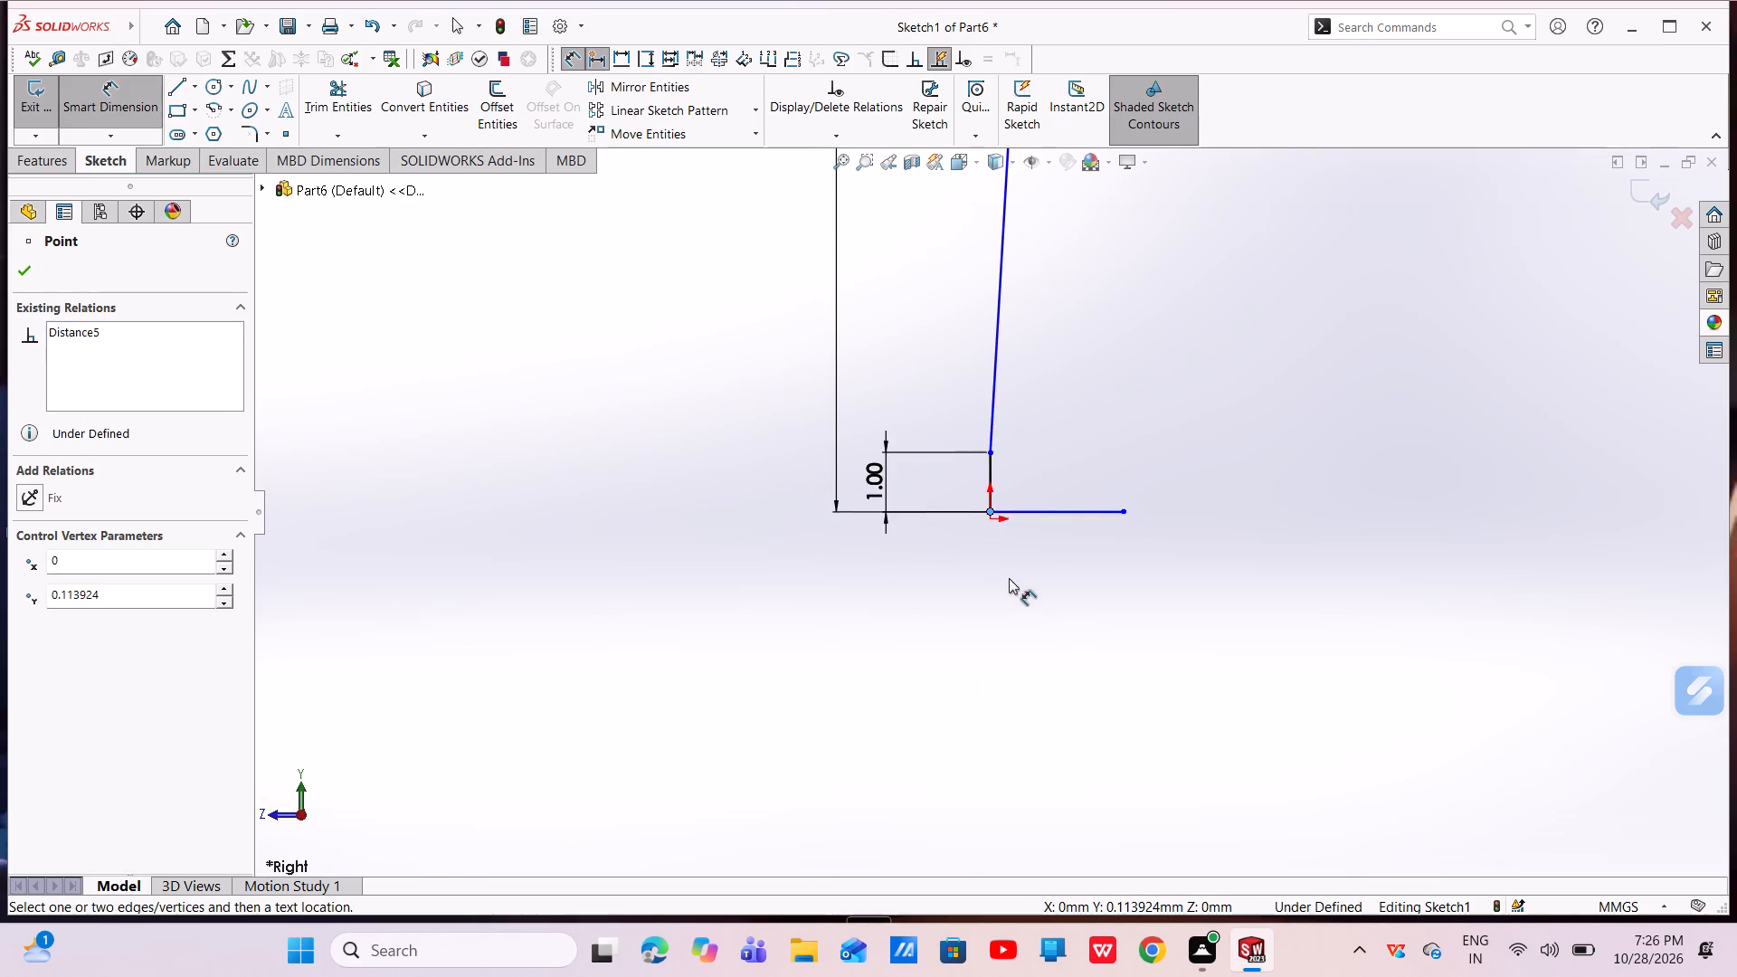
pyautogui.scroll(10, 1030, 537)
pyautogui.scroll(-6, 1029, 365)
pyautogui.scroll(-3, 964, 451)
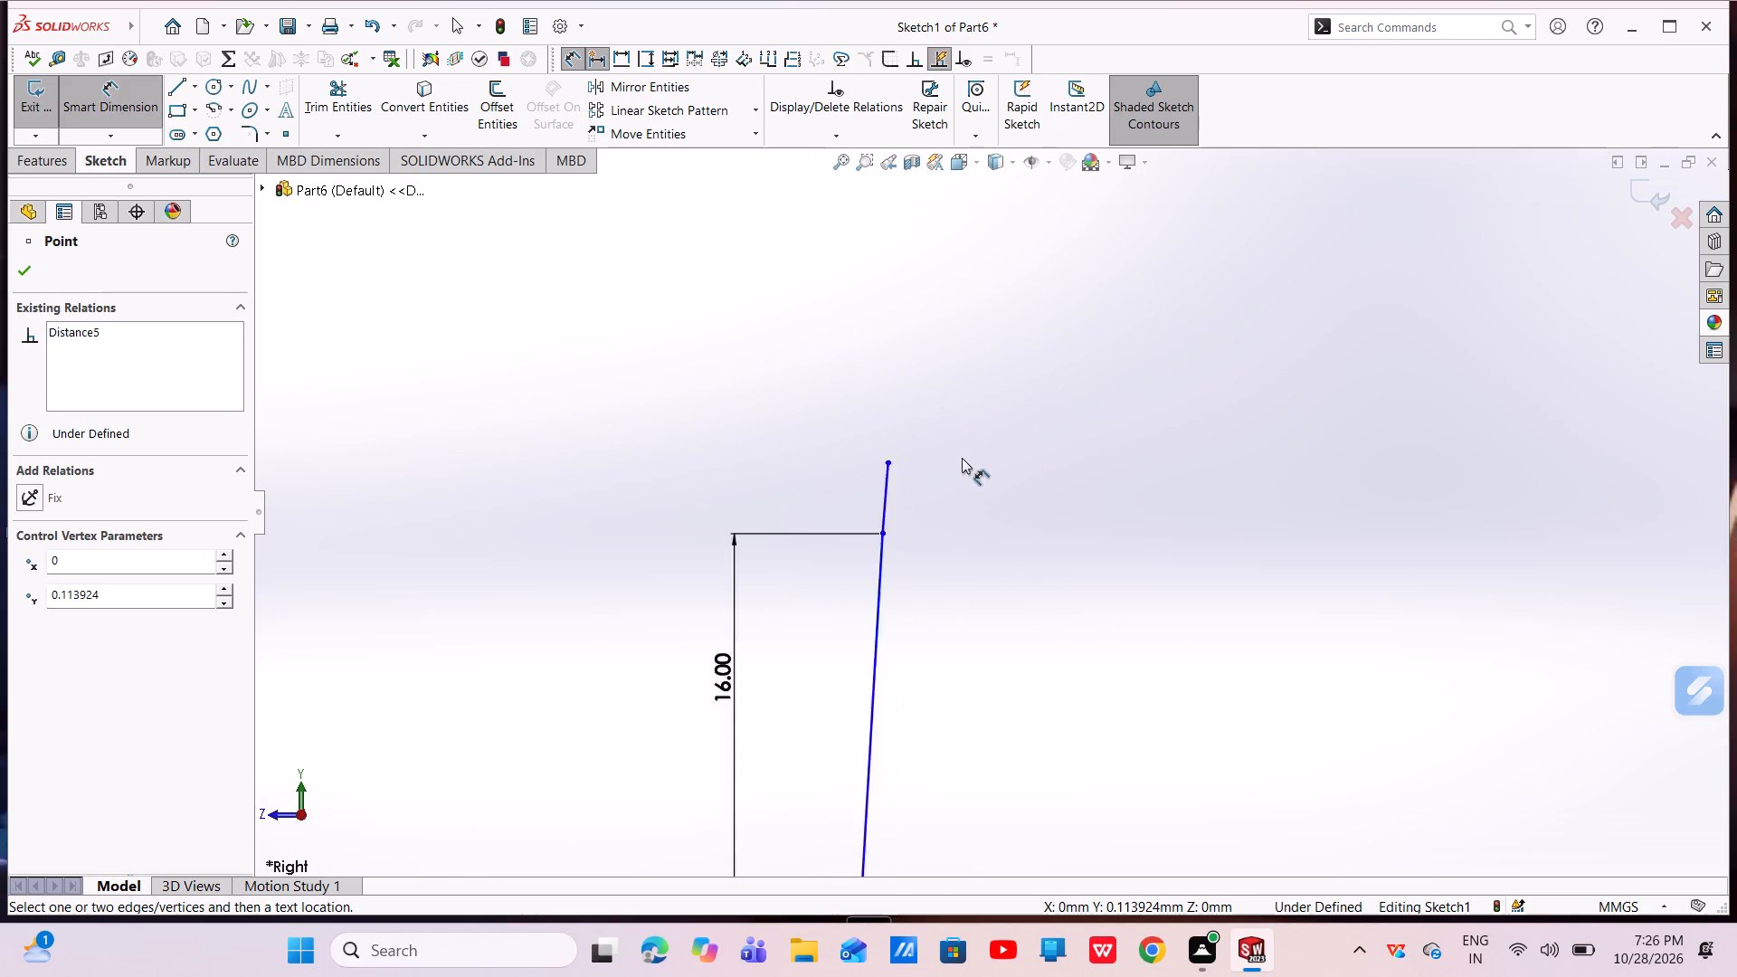
pyautogui.scroll(-4, 962, 458)
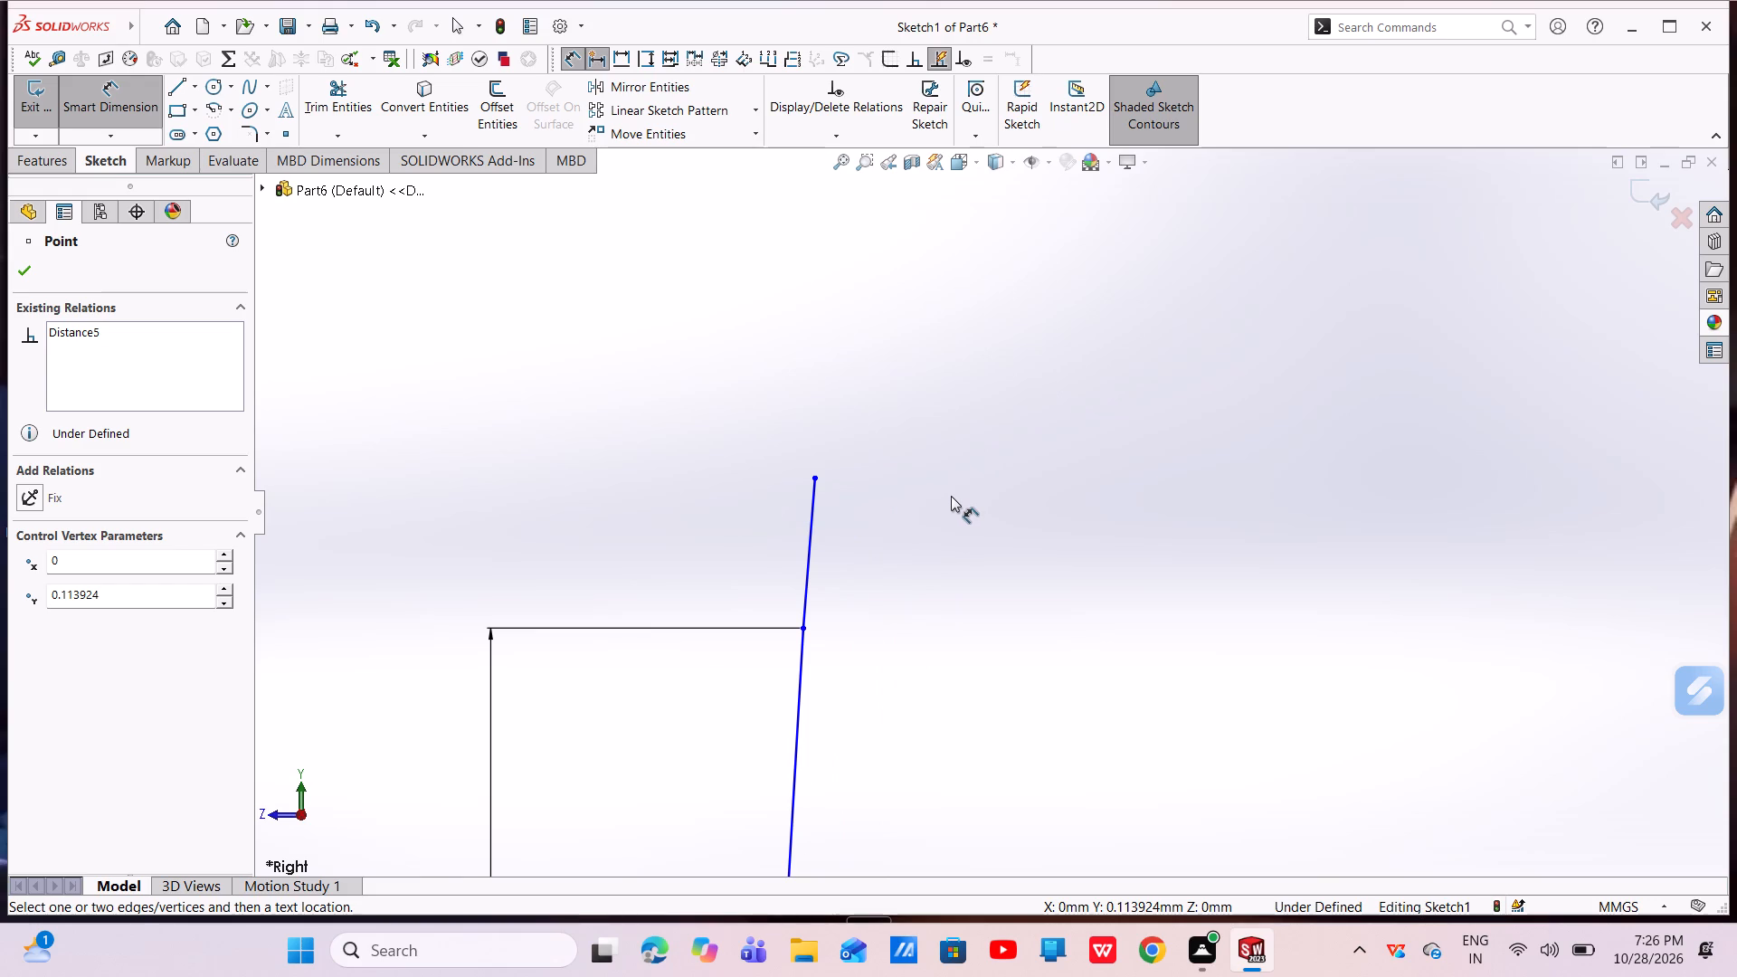
pyautogui.click(803, 625)
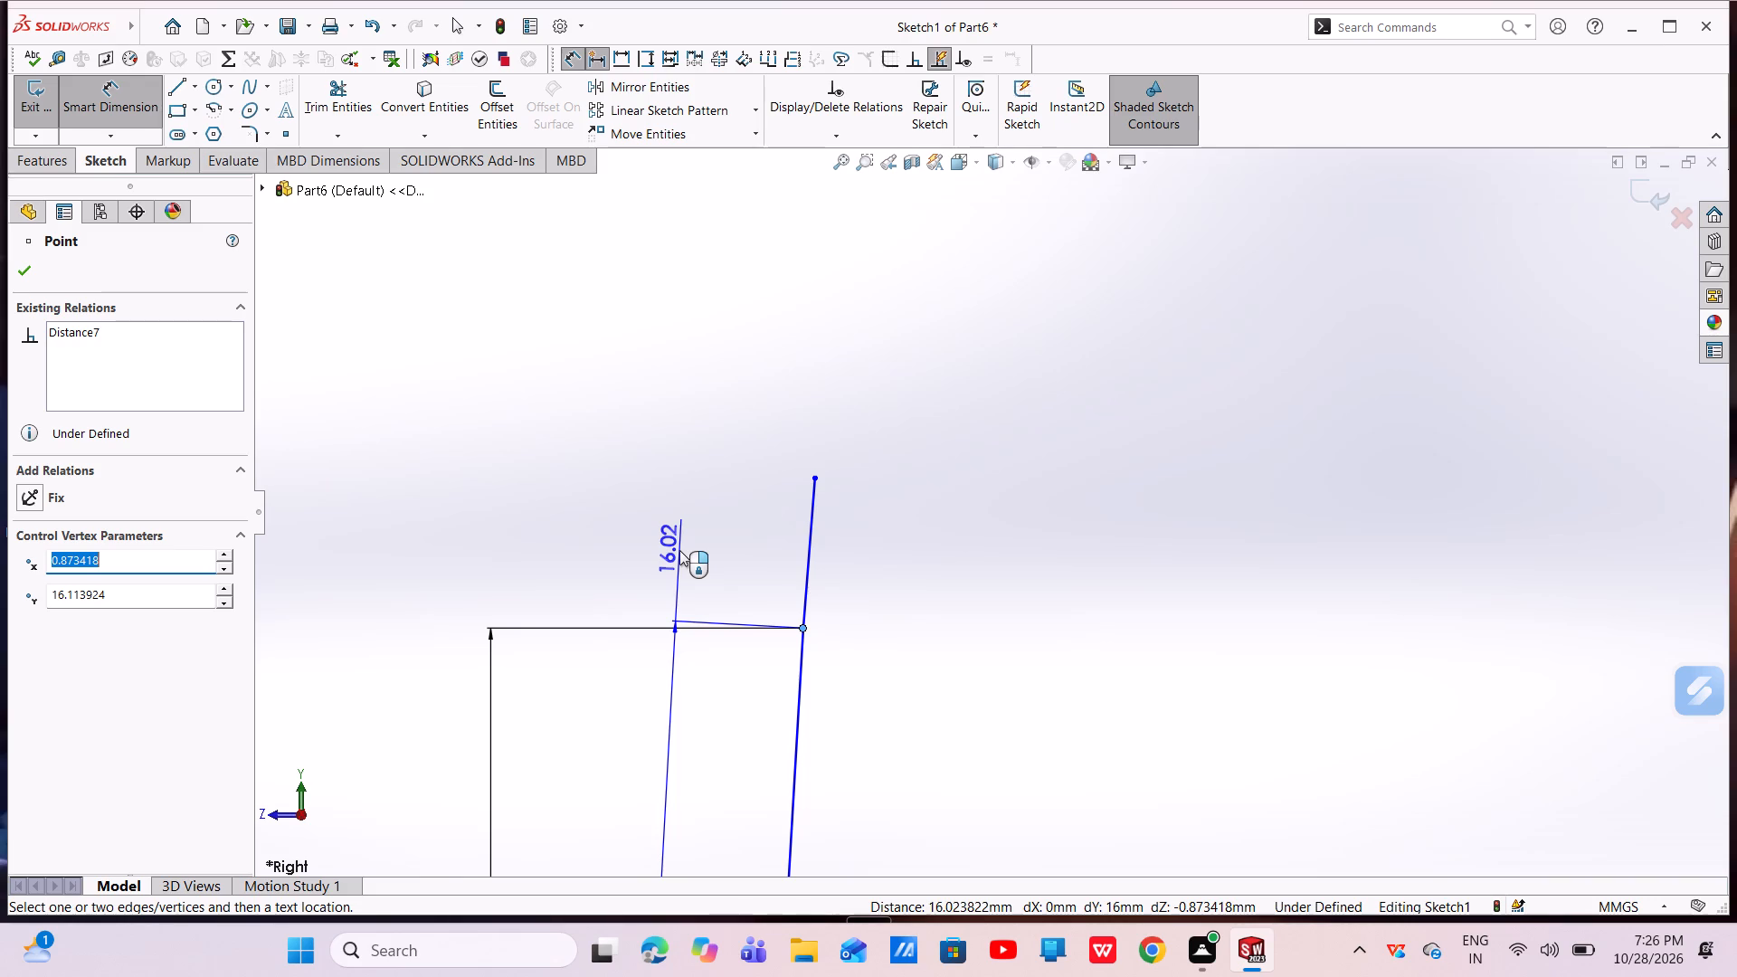
pyautogui.scroll(6, 714, 600)
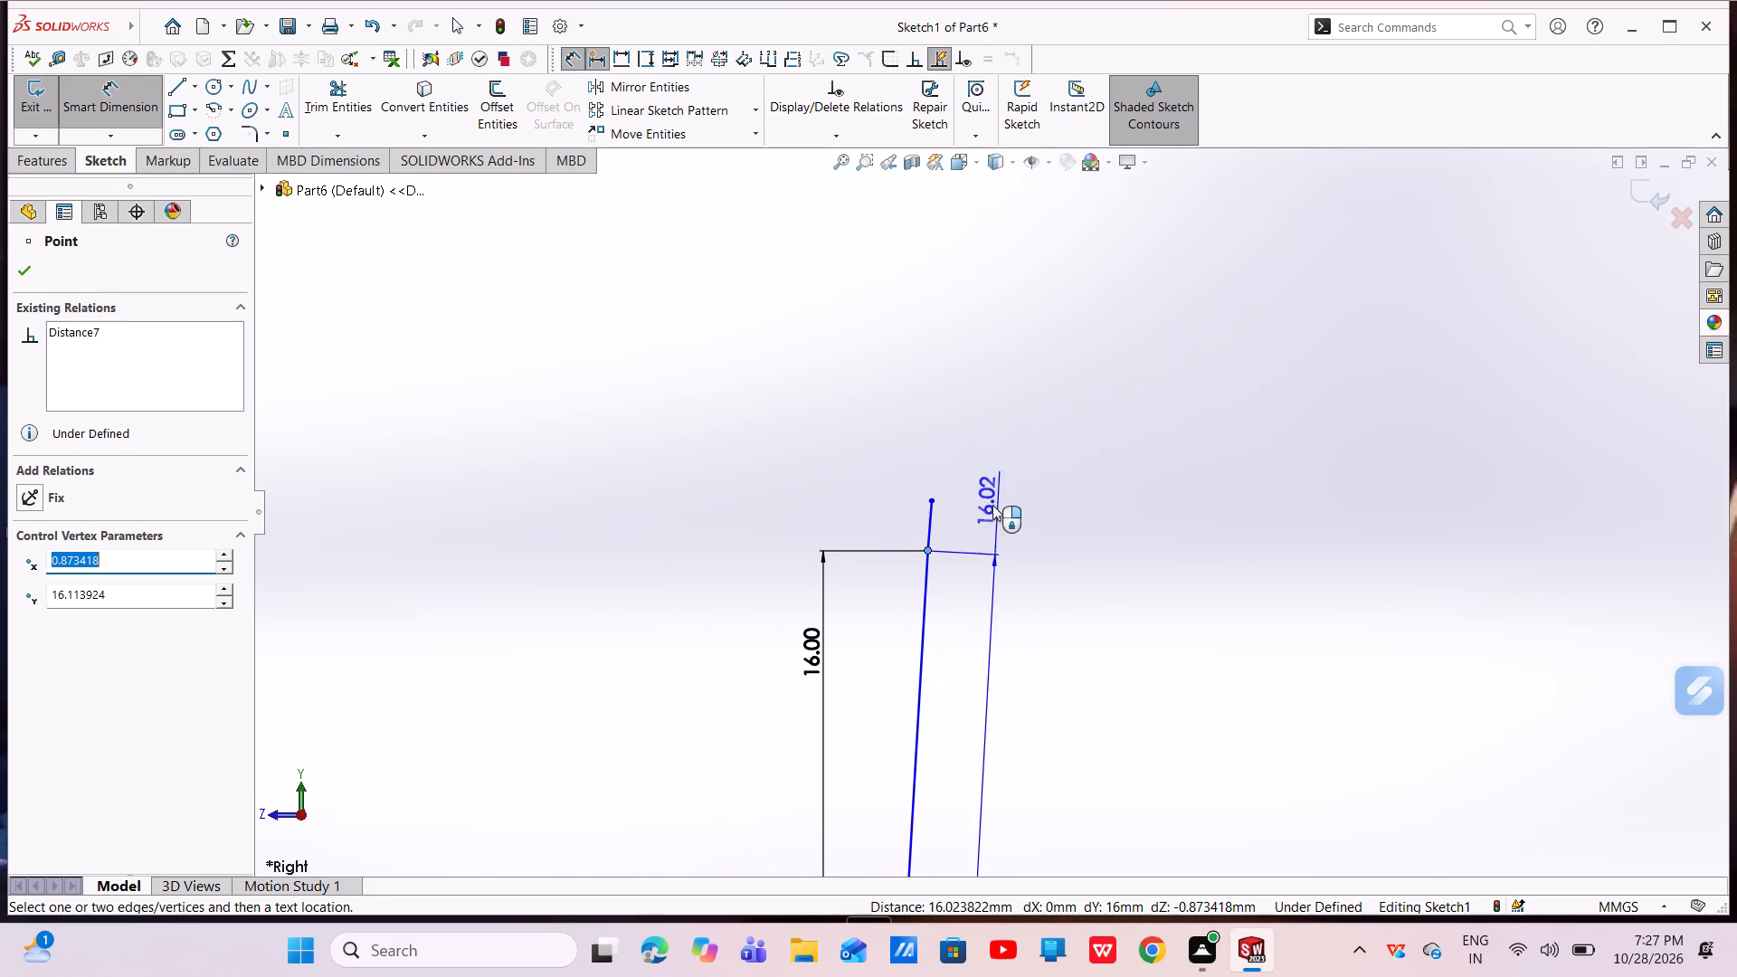
pyautogui.click(902, 481)
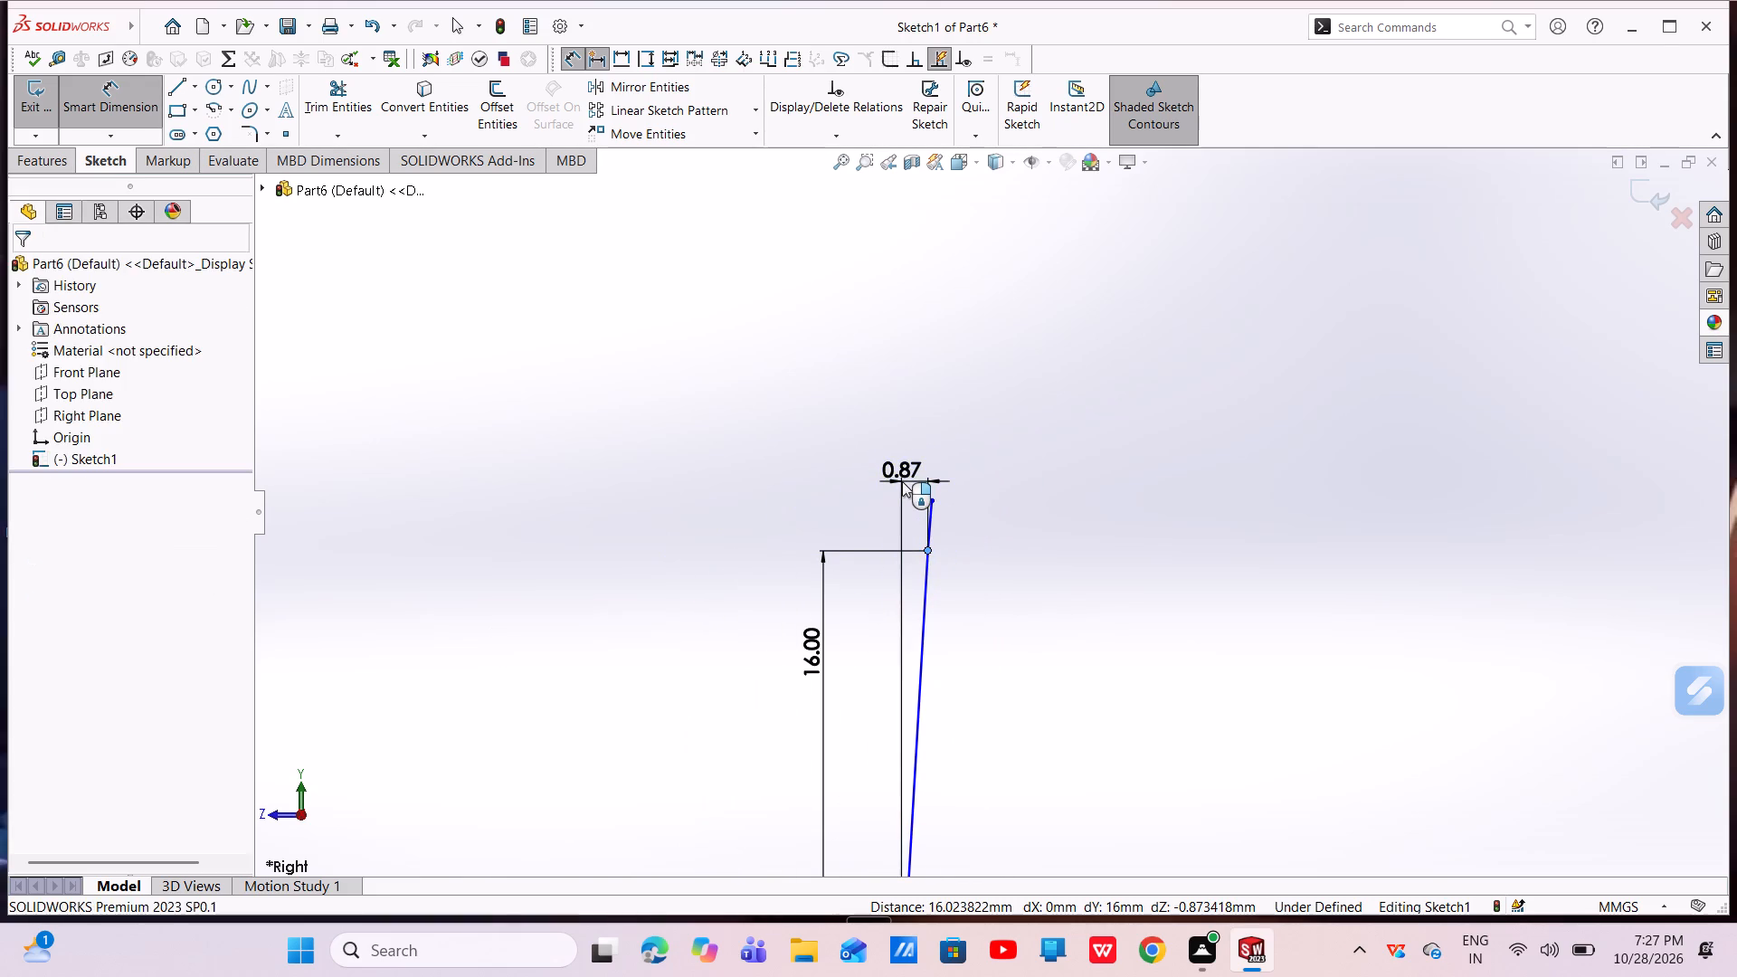
pyautogui.press('BackSpace')
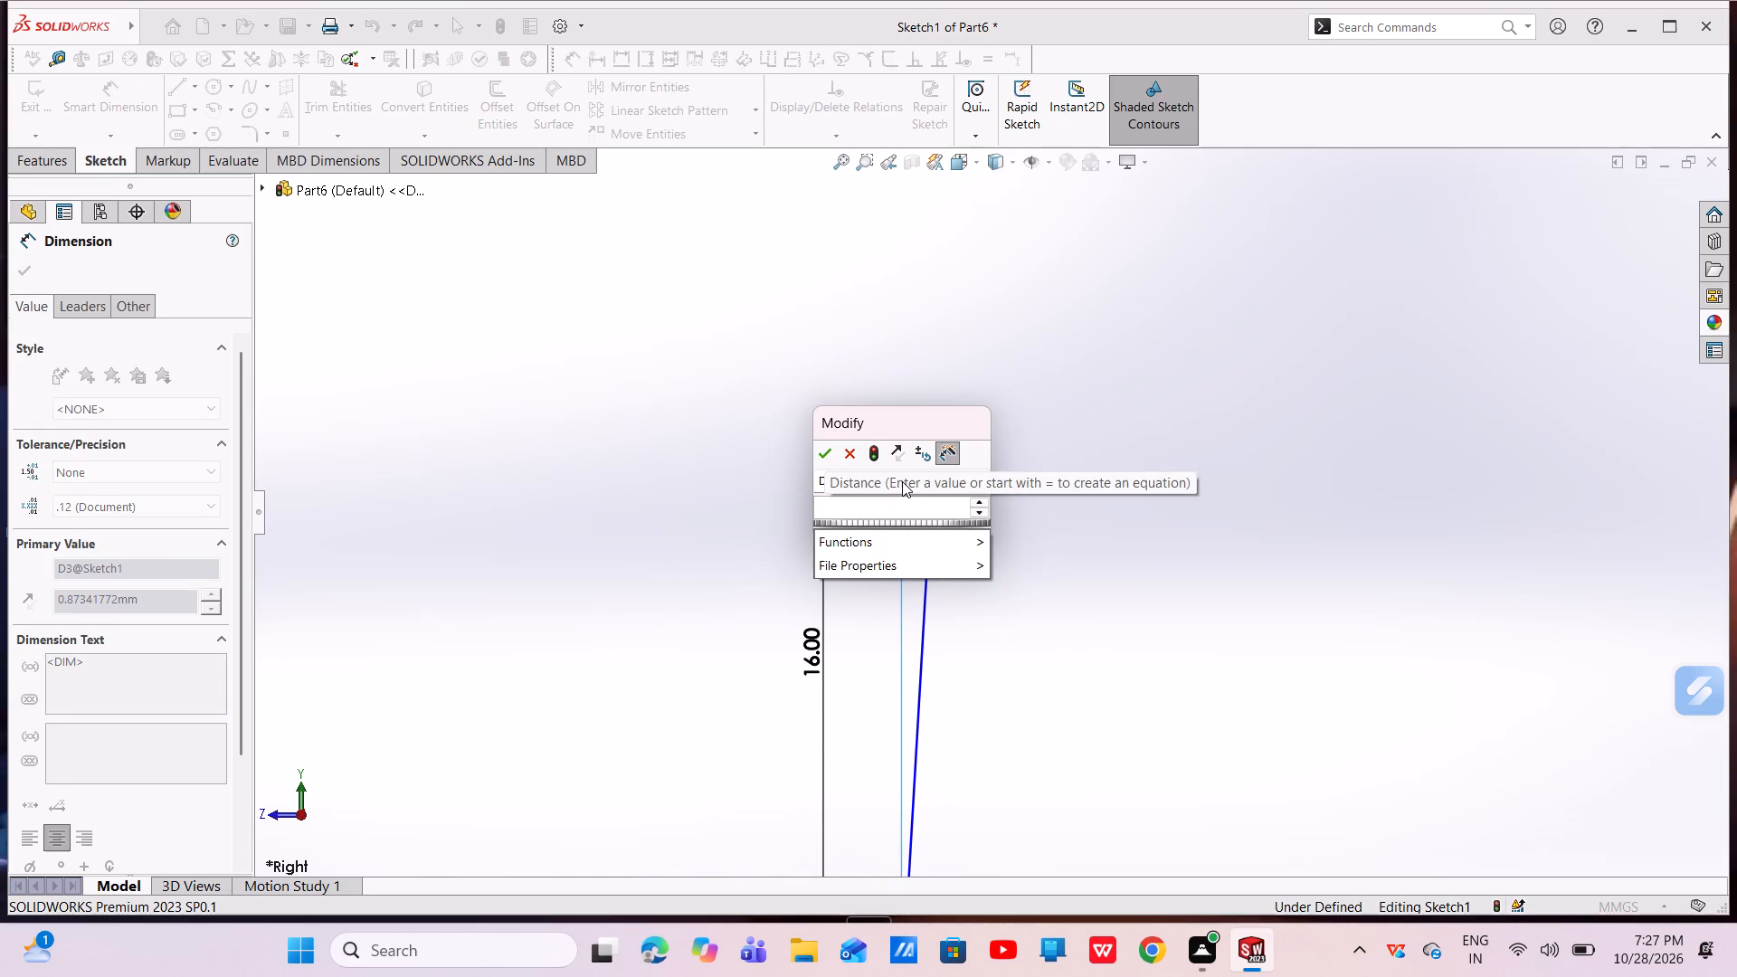
pyautogui.write('7.25')
pyautogui.press('Return')
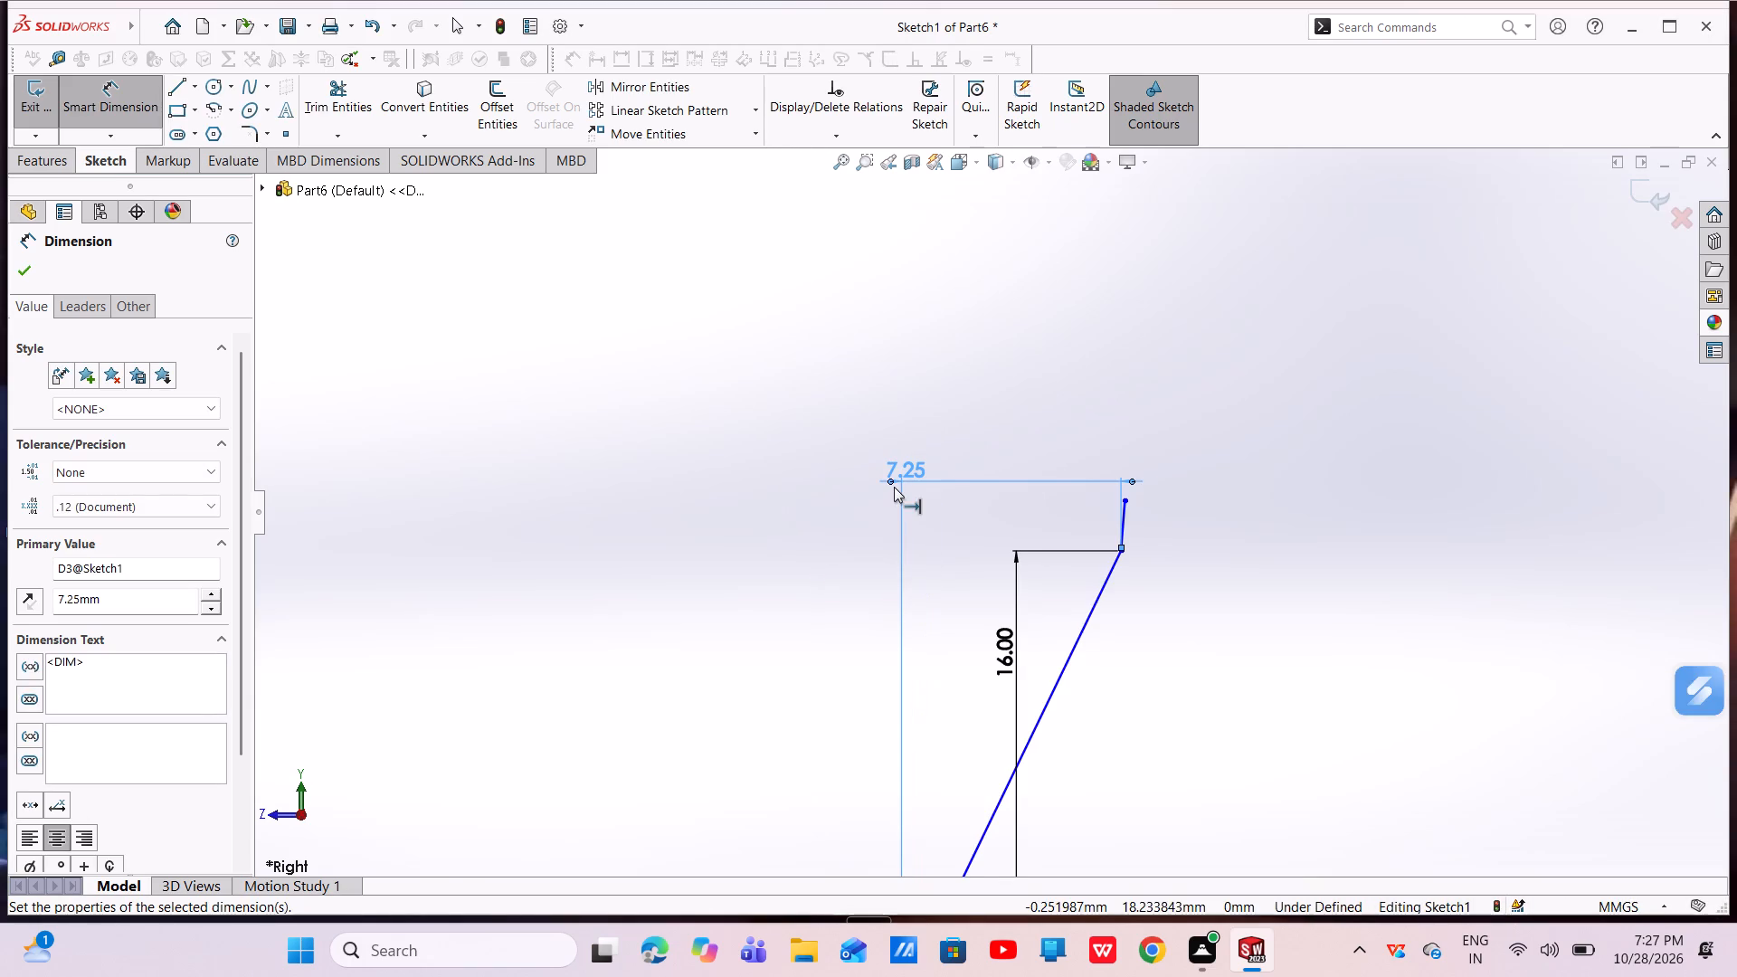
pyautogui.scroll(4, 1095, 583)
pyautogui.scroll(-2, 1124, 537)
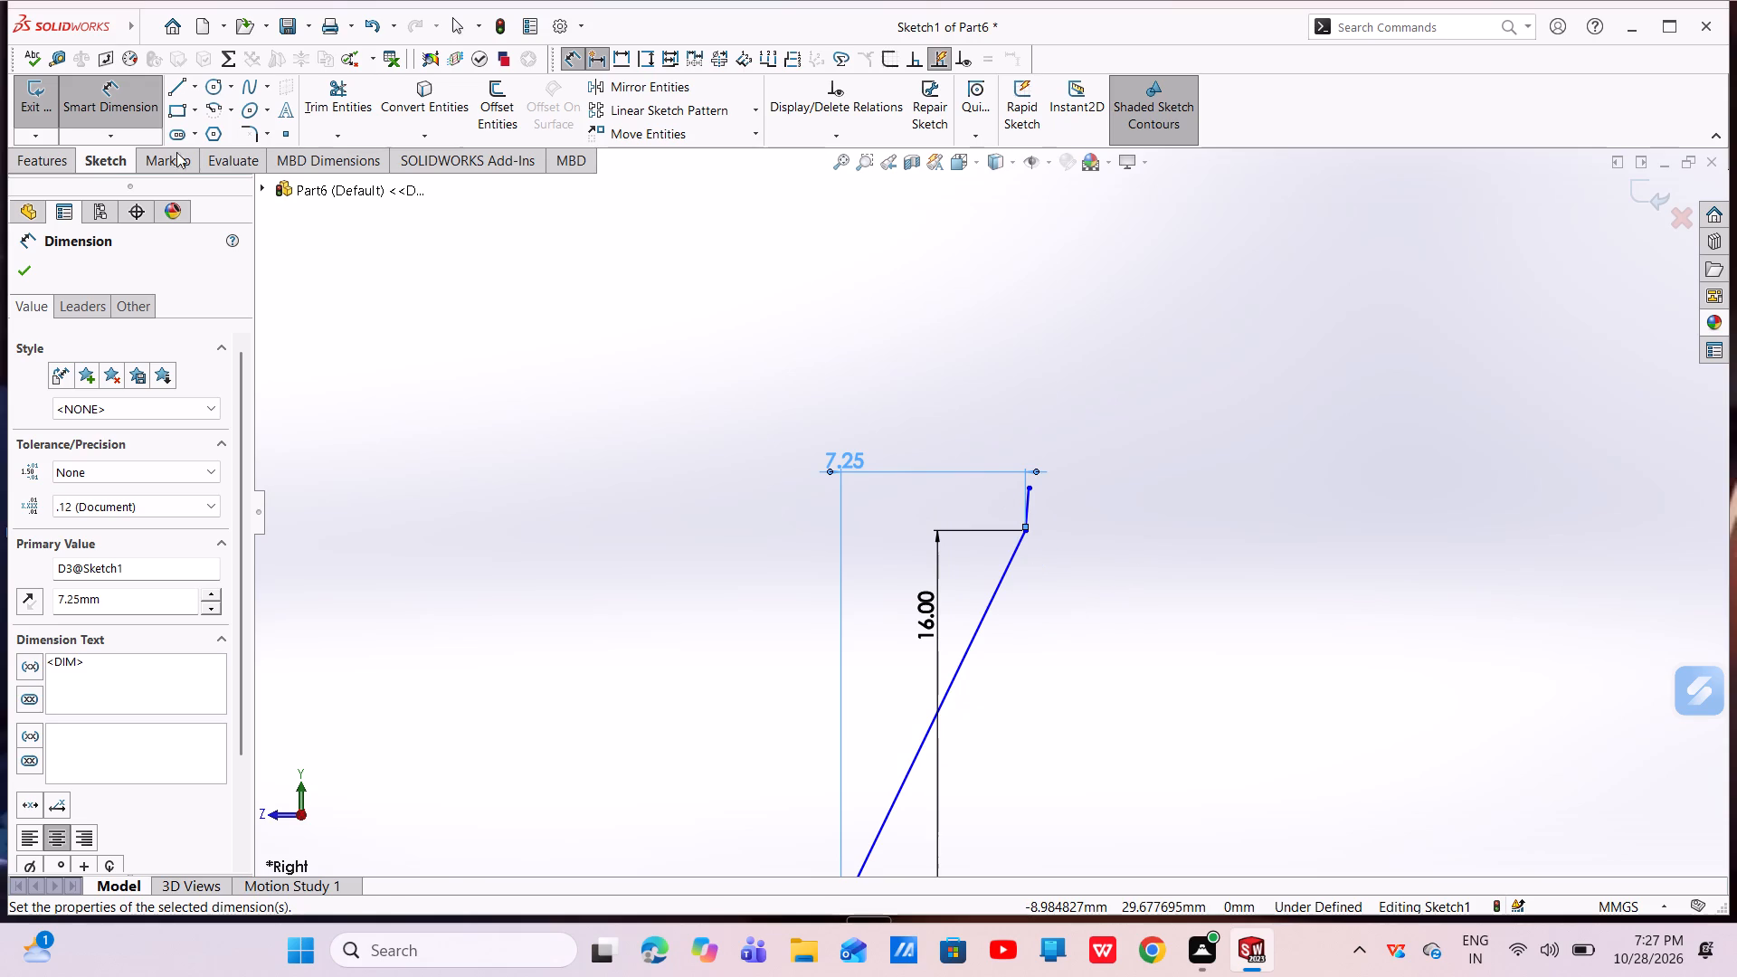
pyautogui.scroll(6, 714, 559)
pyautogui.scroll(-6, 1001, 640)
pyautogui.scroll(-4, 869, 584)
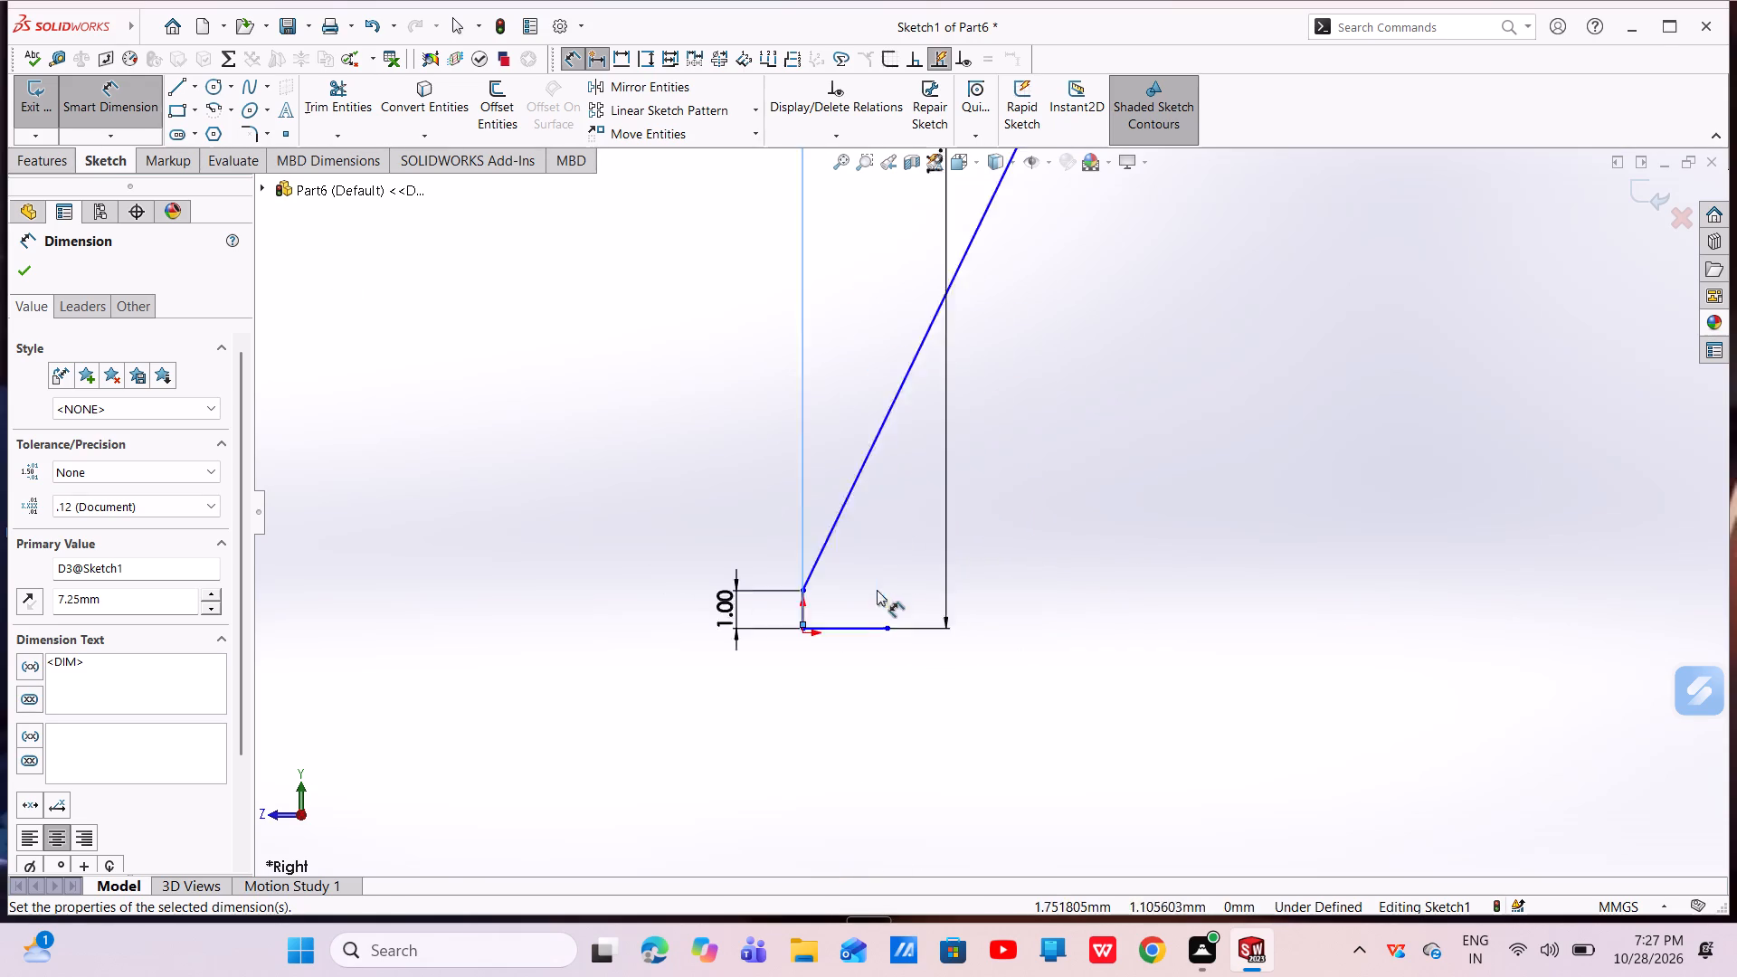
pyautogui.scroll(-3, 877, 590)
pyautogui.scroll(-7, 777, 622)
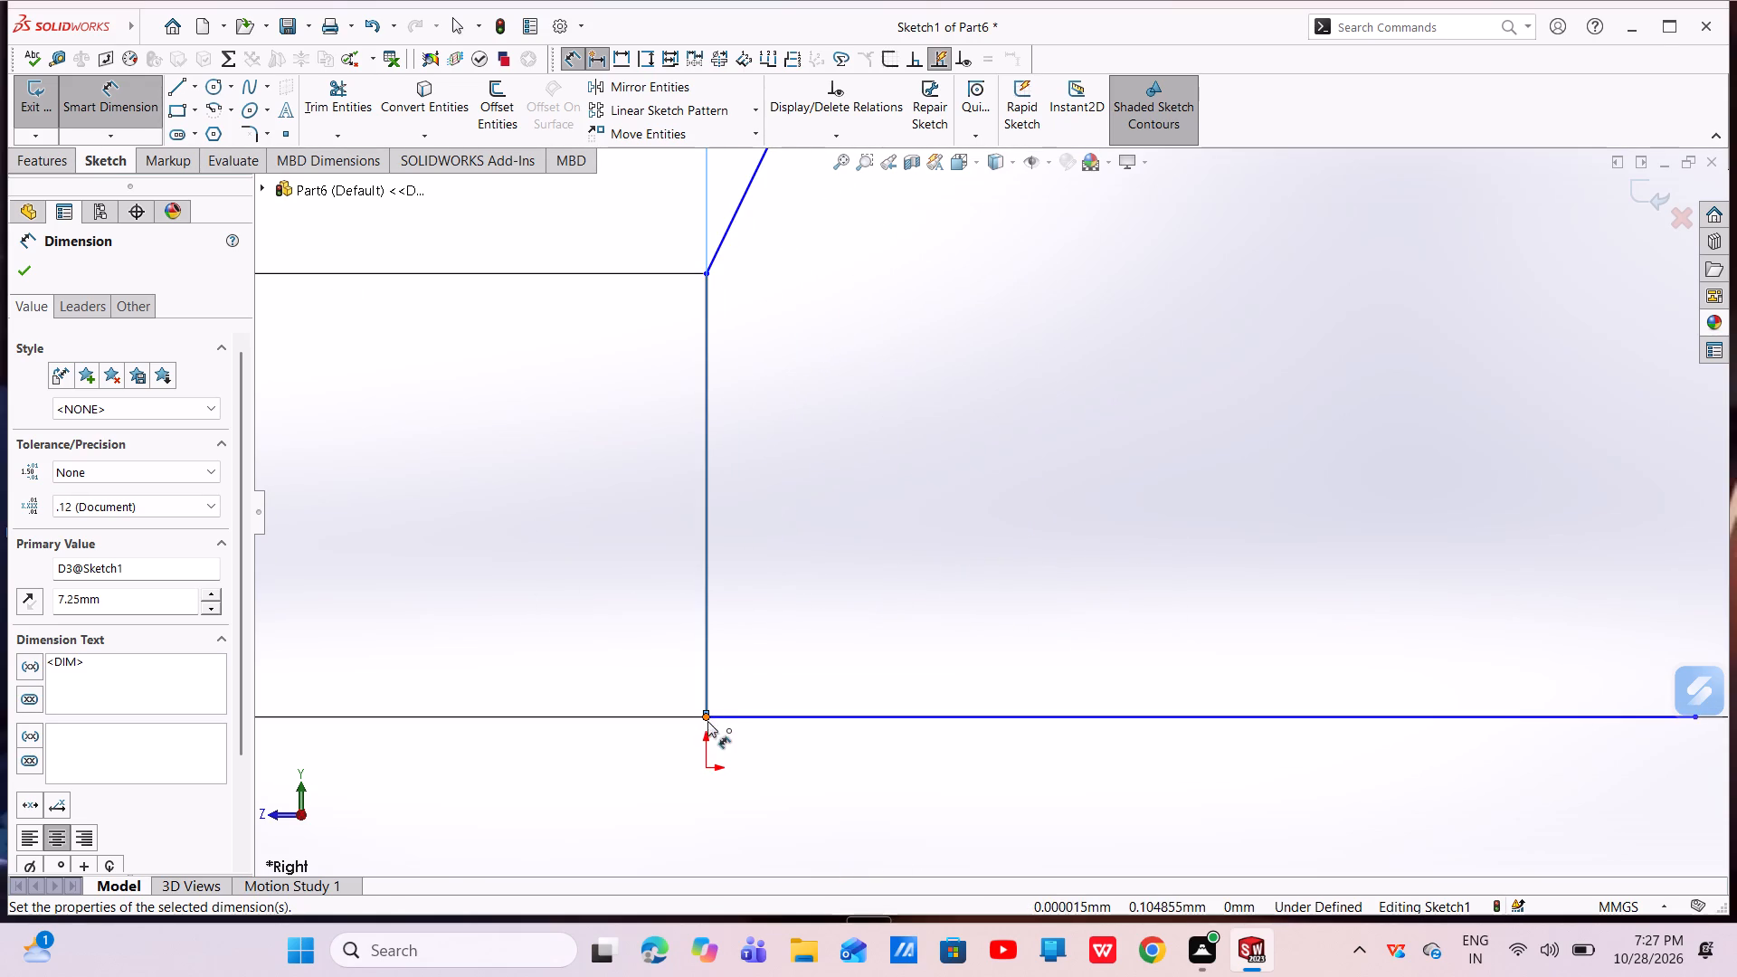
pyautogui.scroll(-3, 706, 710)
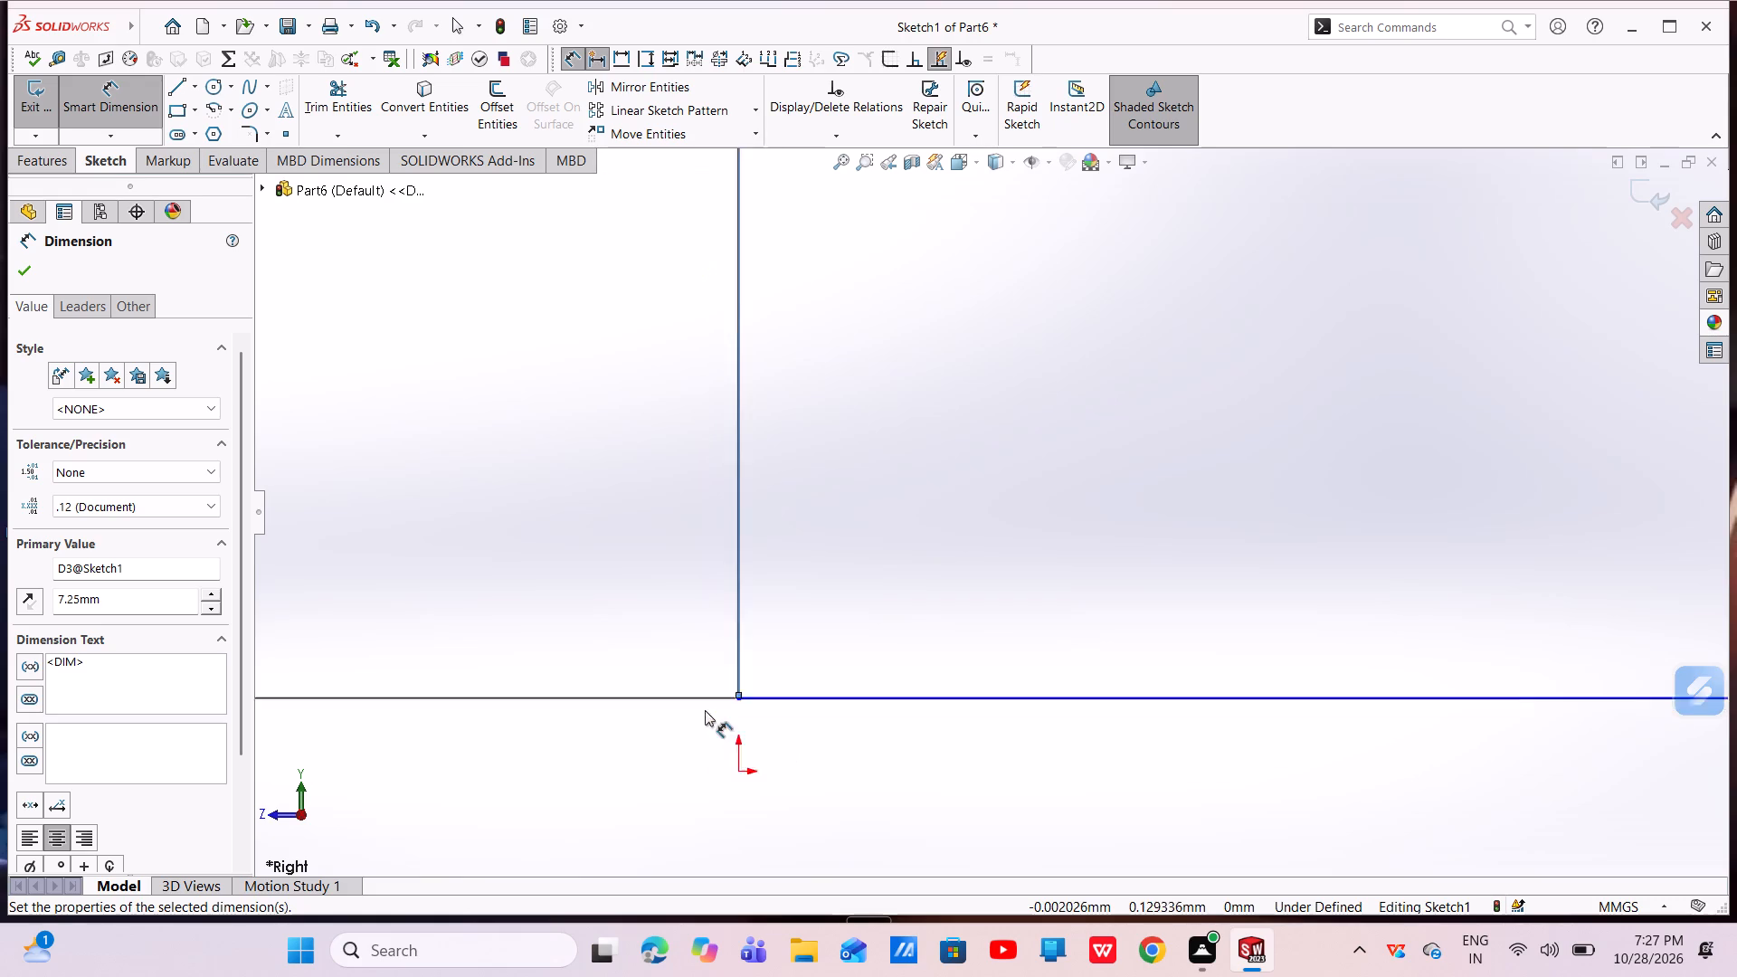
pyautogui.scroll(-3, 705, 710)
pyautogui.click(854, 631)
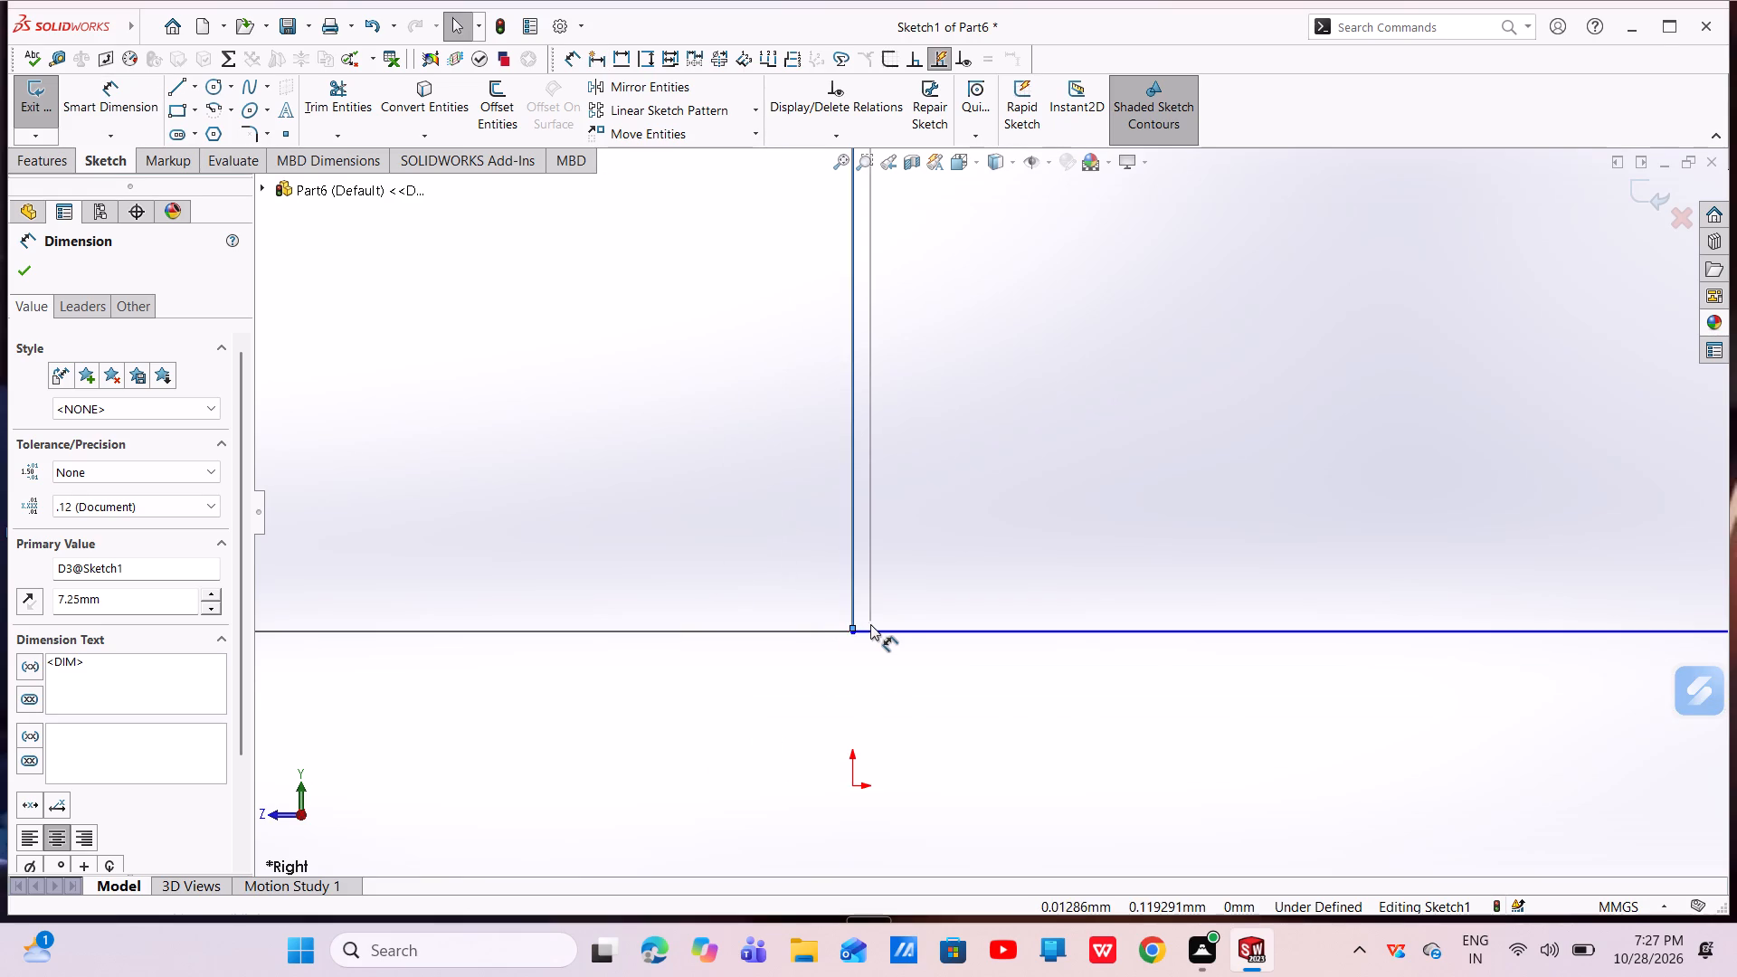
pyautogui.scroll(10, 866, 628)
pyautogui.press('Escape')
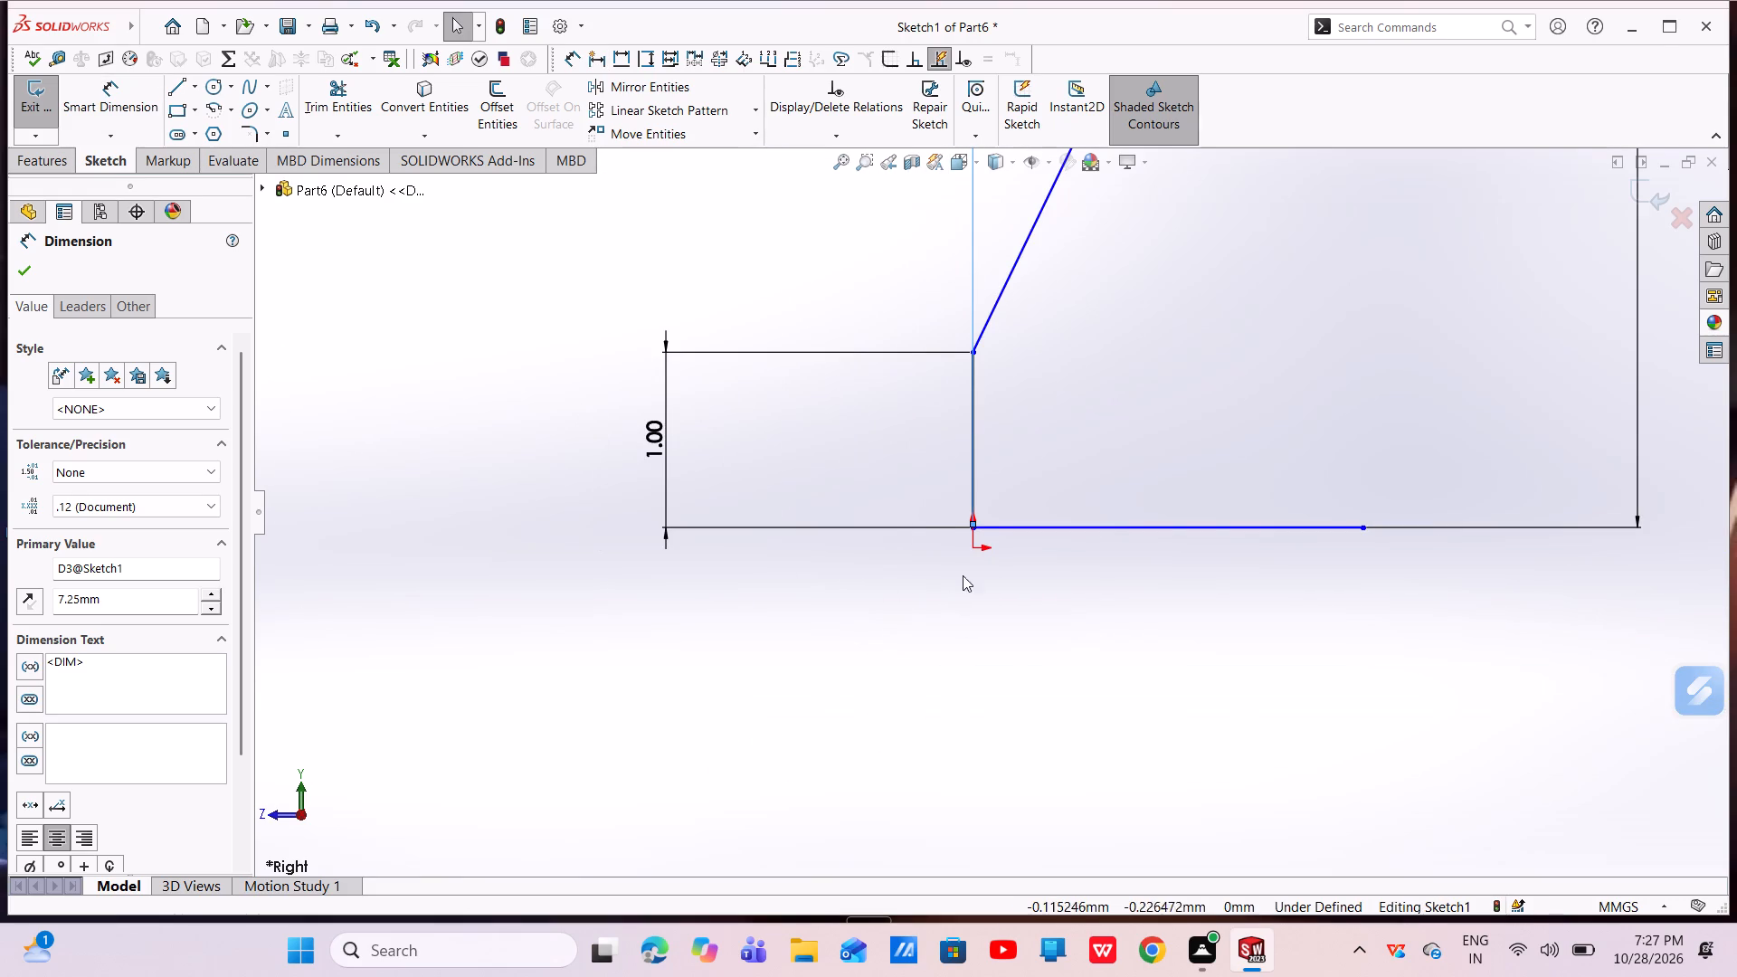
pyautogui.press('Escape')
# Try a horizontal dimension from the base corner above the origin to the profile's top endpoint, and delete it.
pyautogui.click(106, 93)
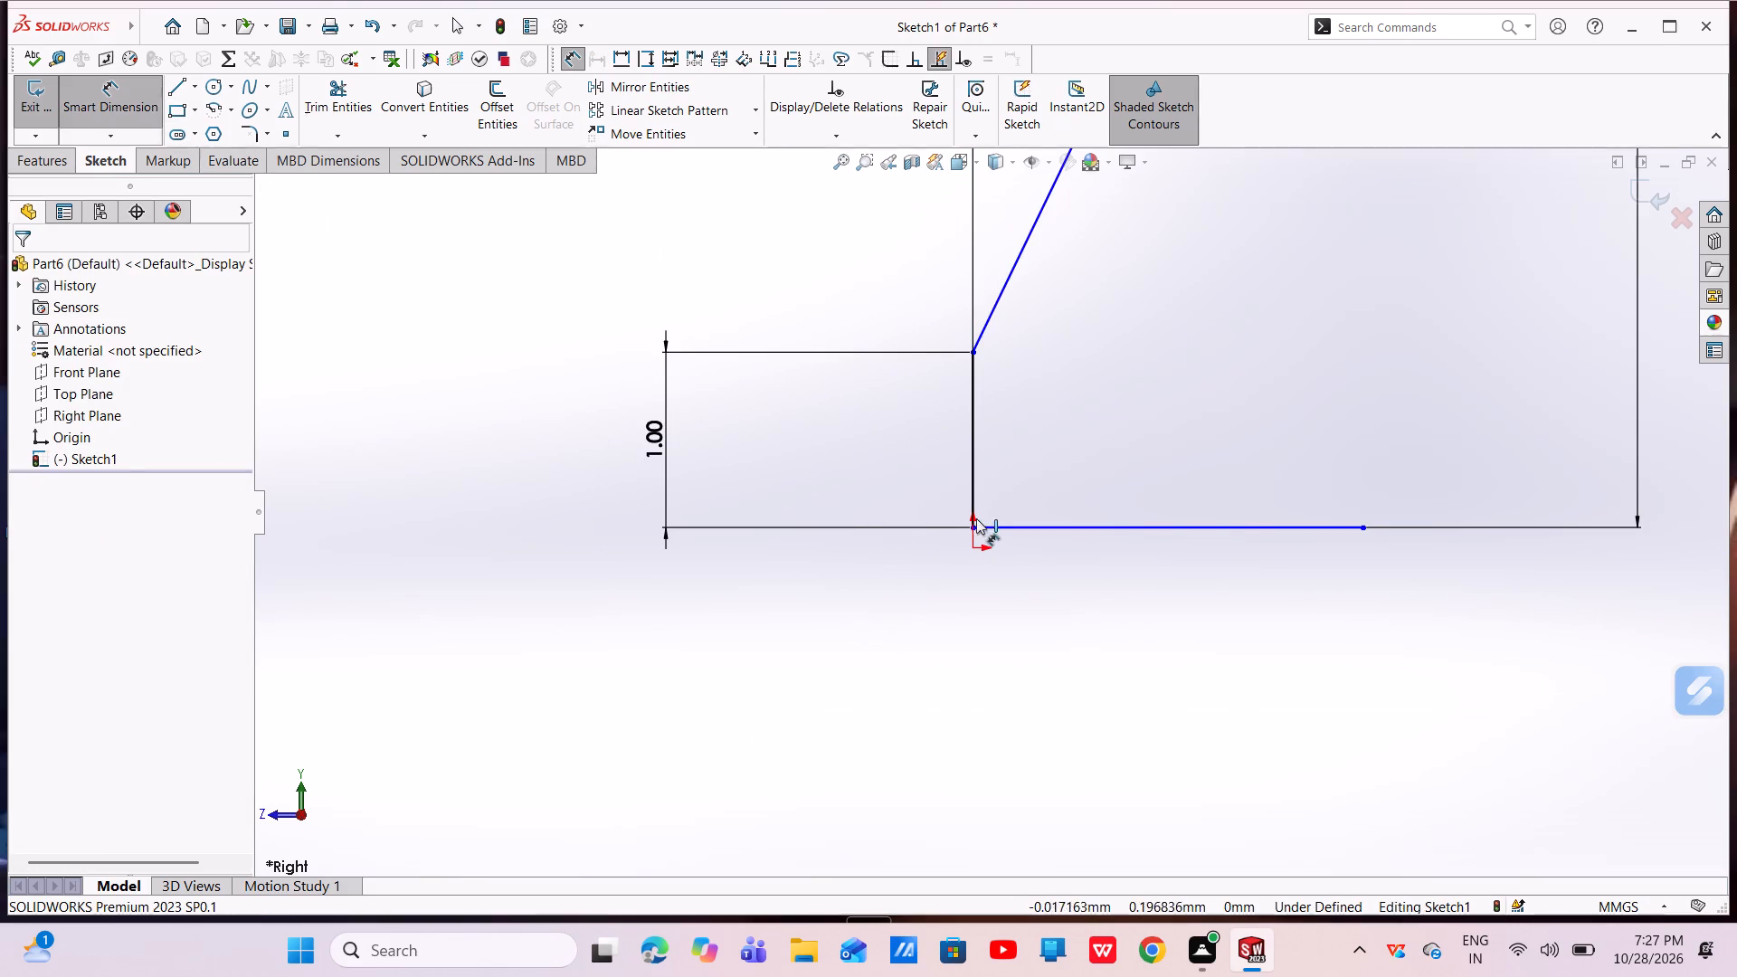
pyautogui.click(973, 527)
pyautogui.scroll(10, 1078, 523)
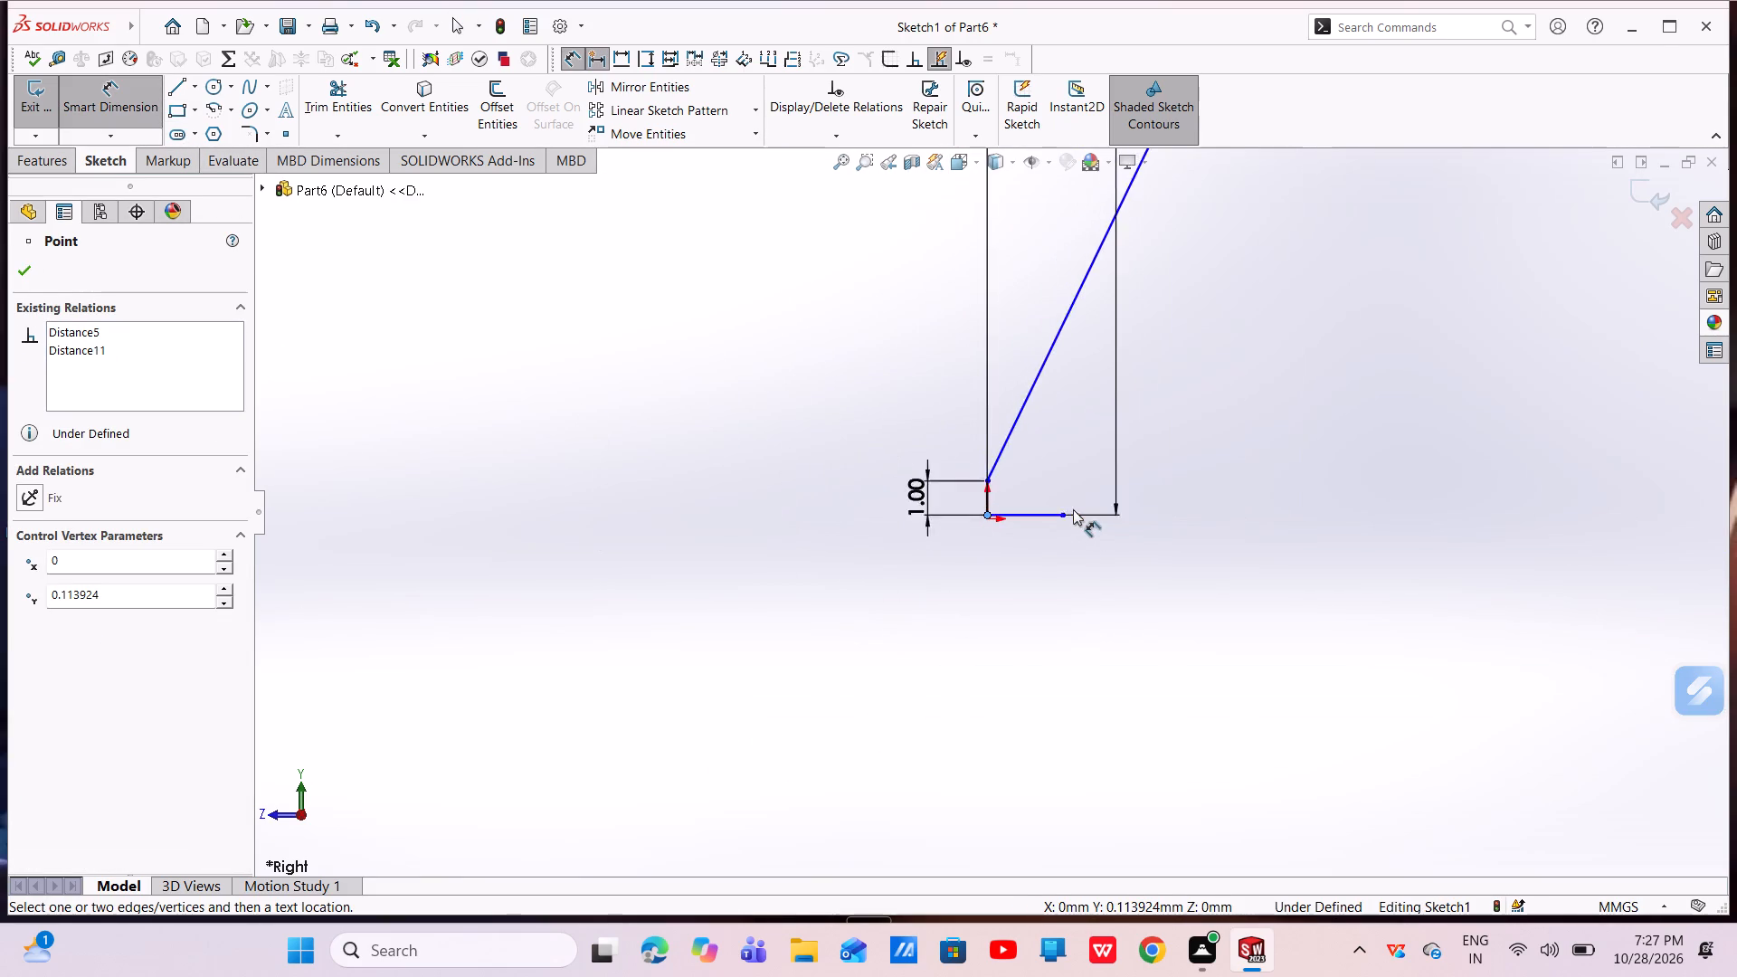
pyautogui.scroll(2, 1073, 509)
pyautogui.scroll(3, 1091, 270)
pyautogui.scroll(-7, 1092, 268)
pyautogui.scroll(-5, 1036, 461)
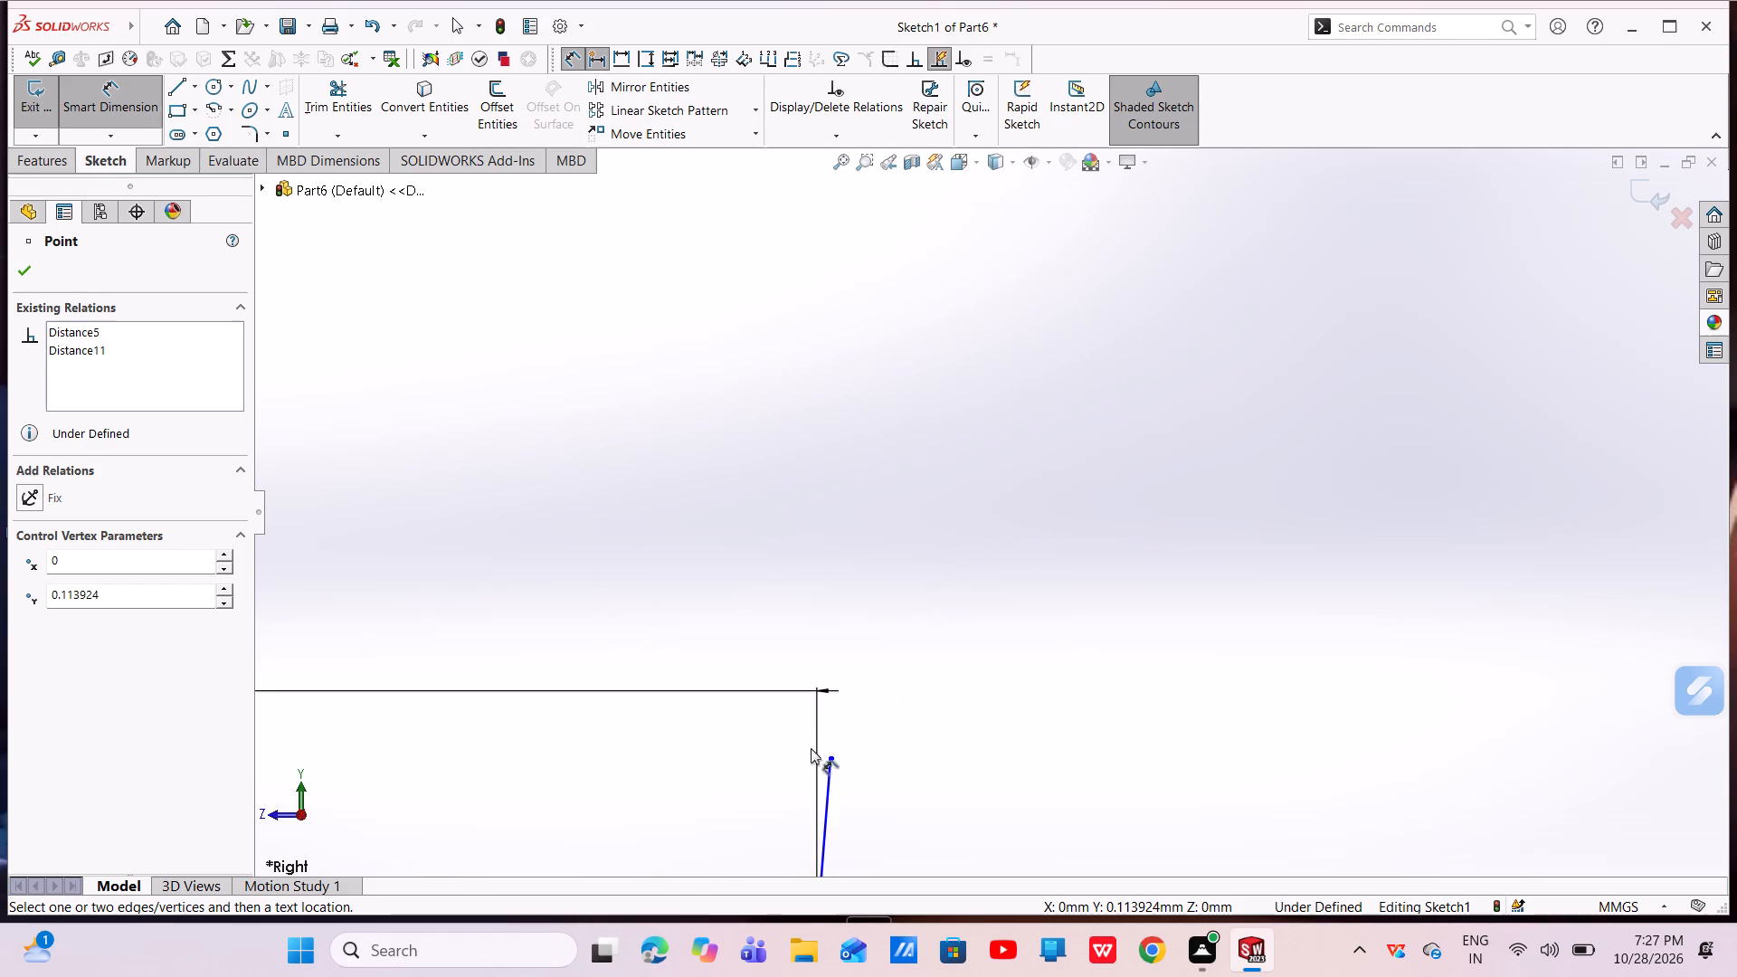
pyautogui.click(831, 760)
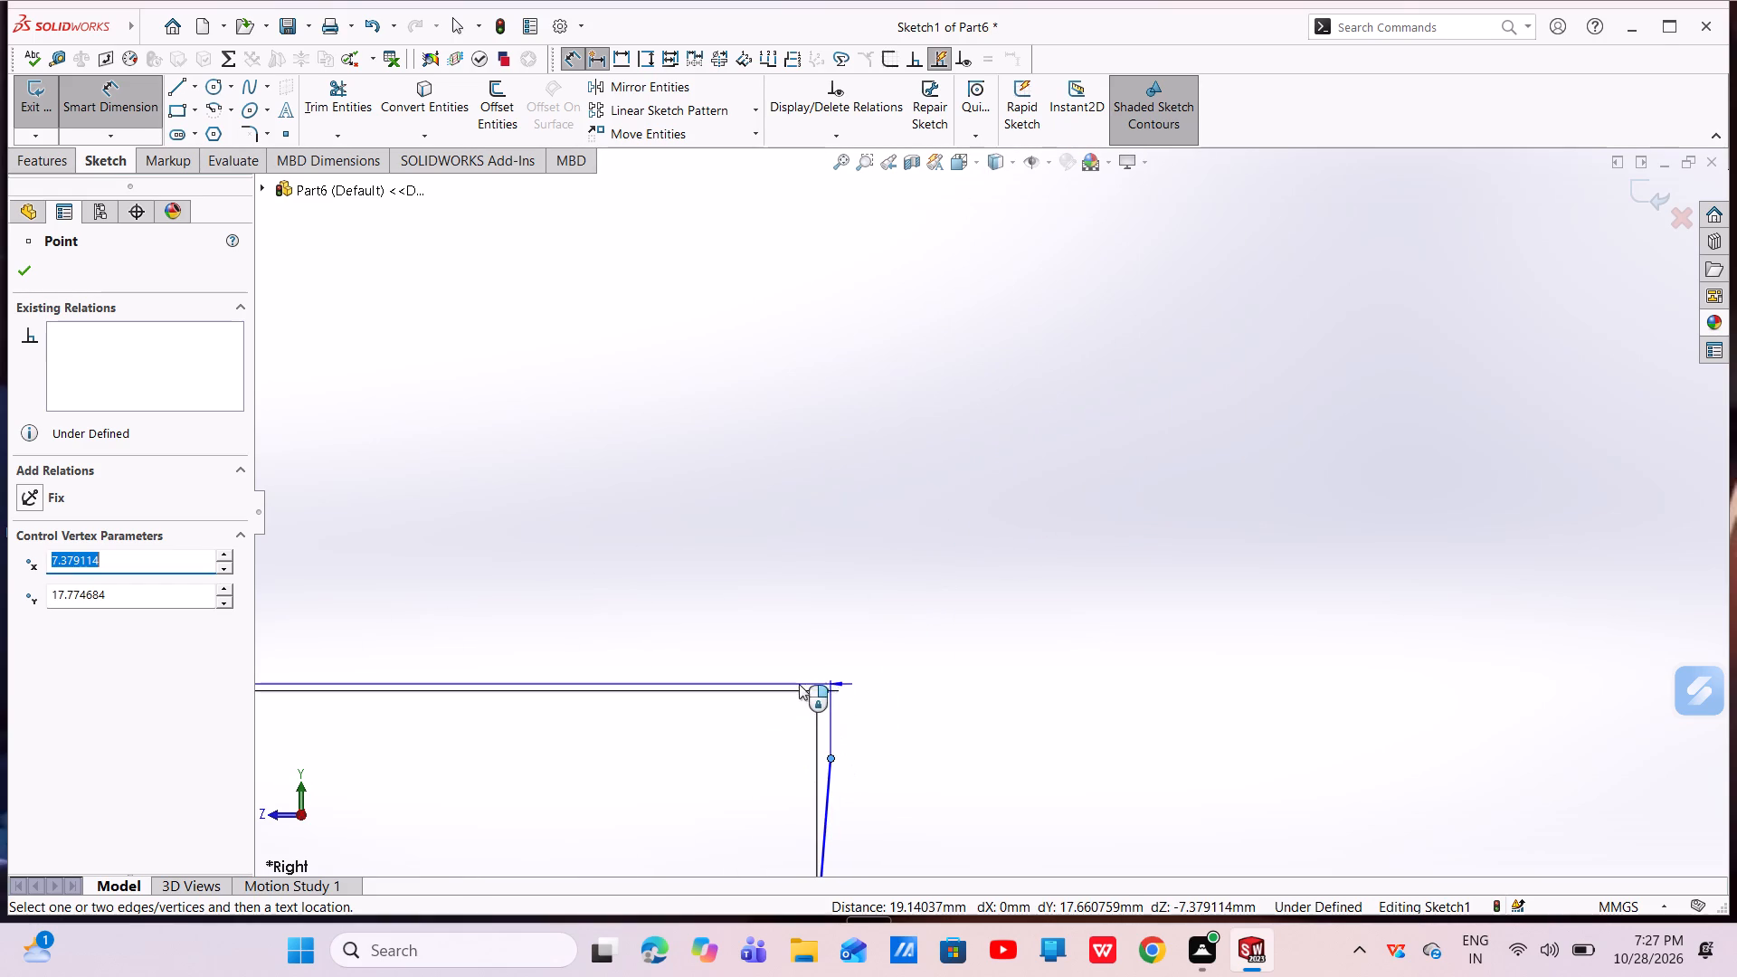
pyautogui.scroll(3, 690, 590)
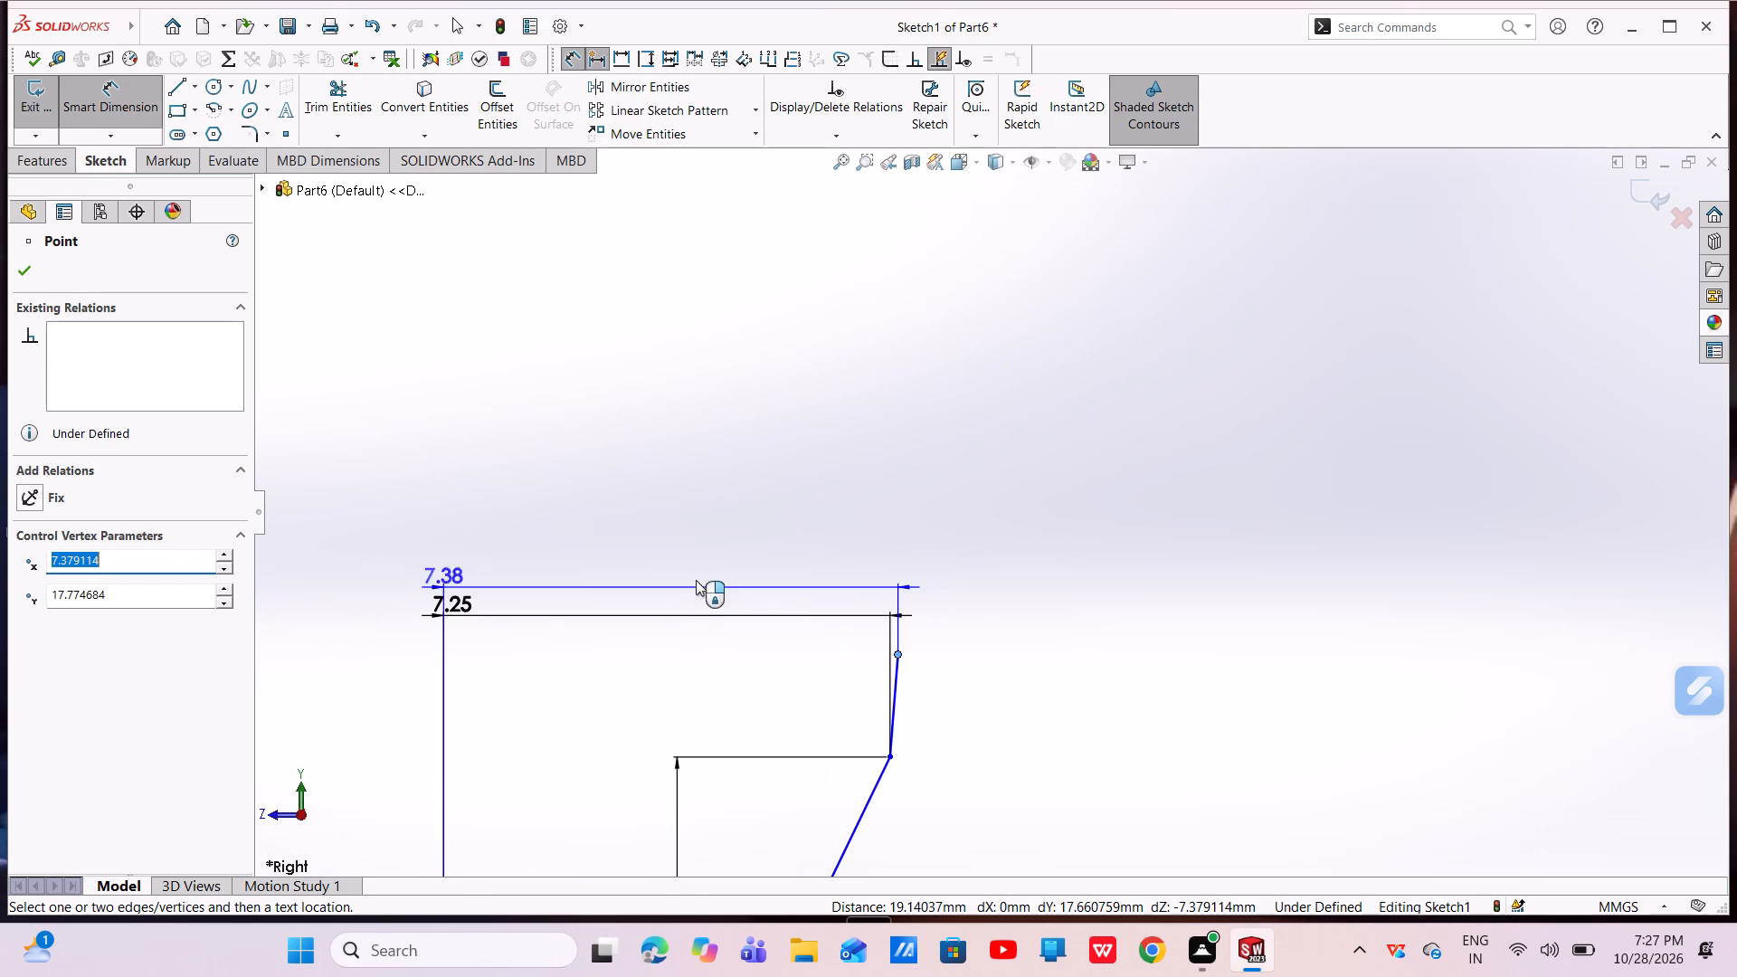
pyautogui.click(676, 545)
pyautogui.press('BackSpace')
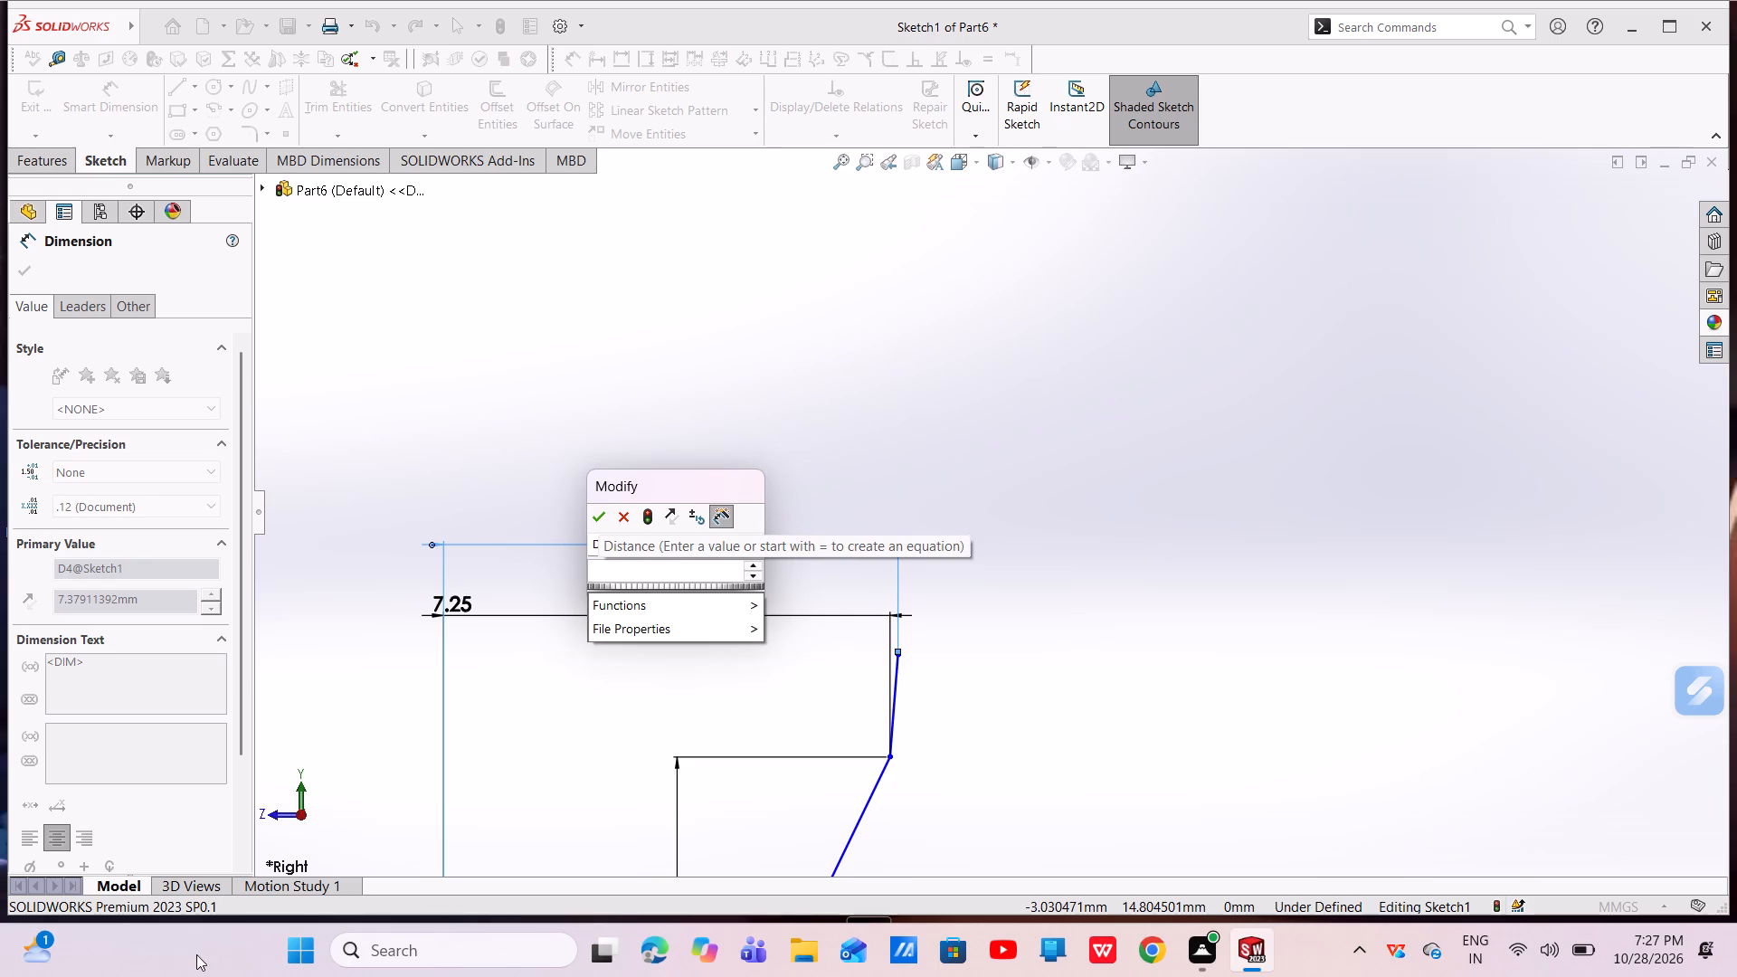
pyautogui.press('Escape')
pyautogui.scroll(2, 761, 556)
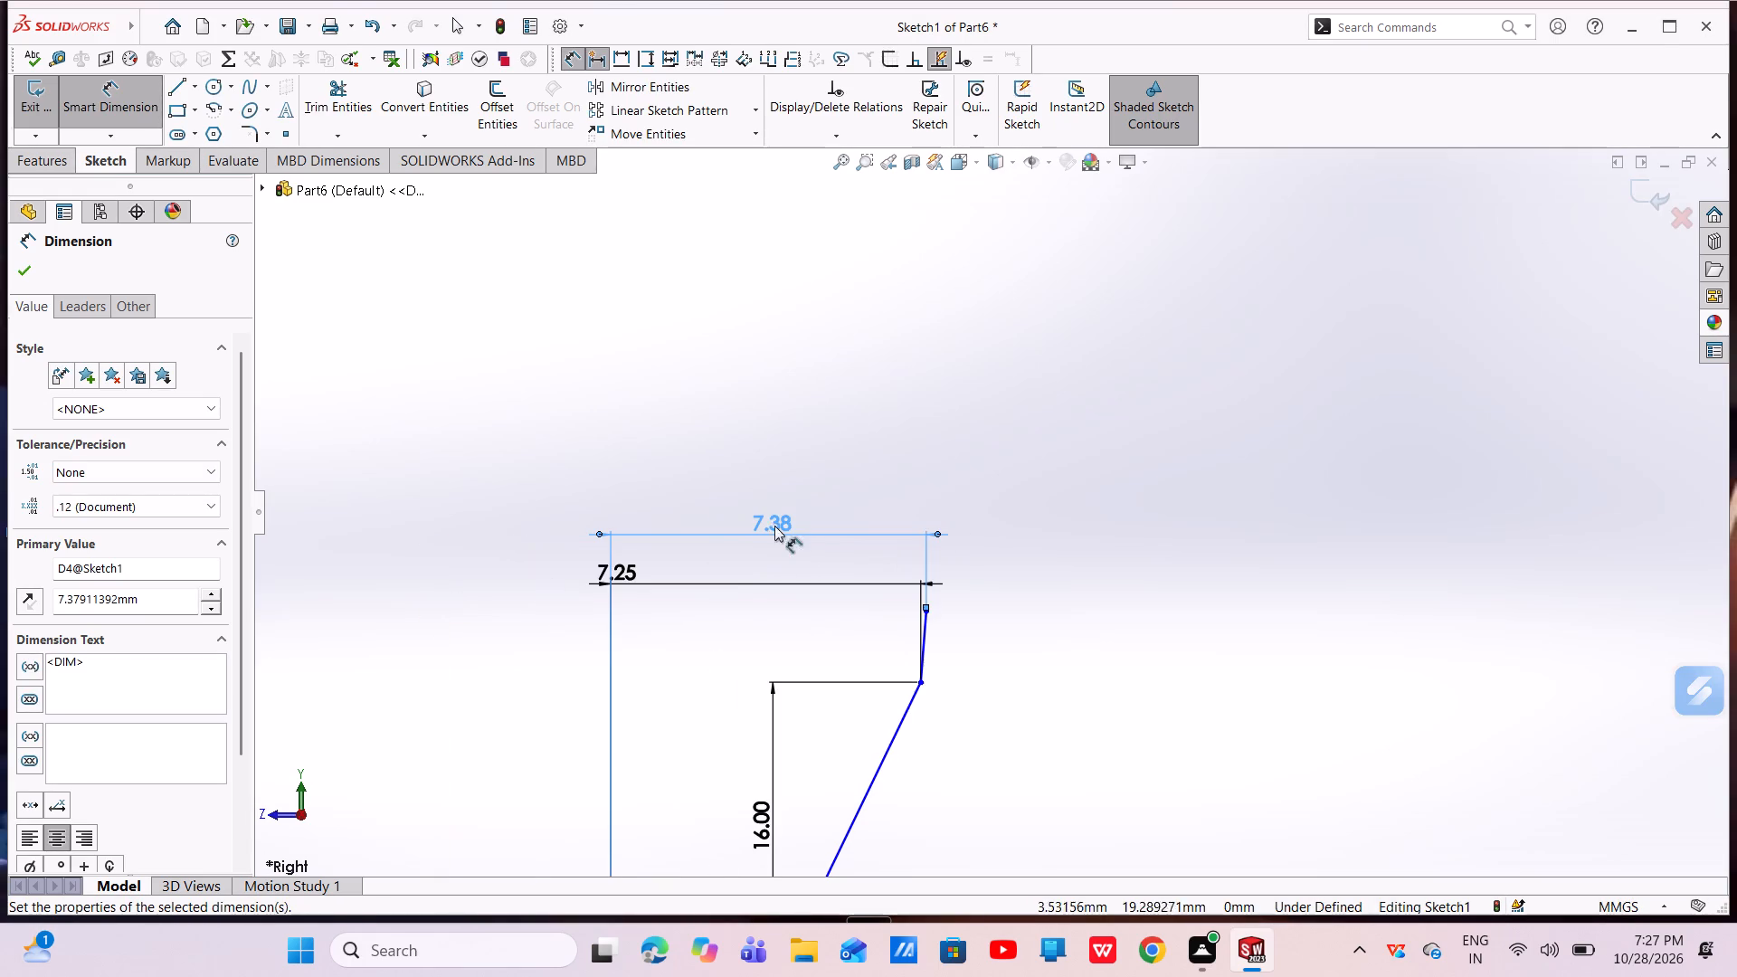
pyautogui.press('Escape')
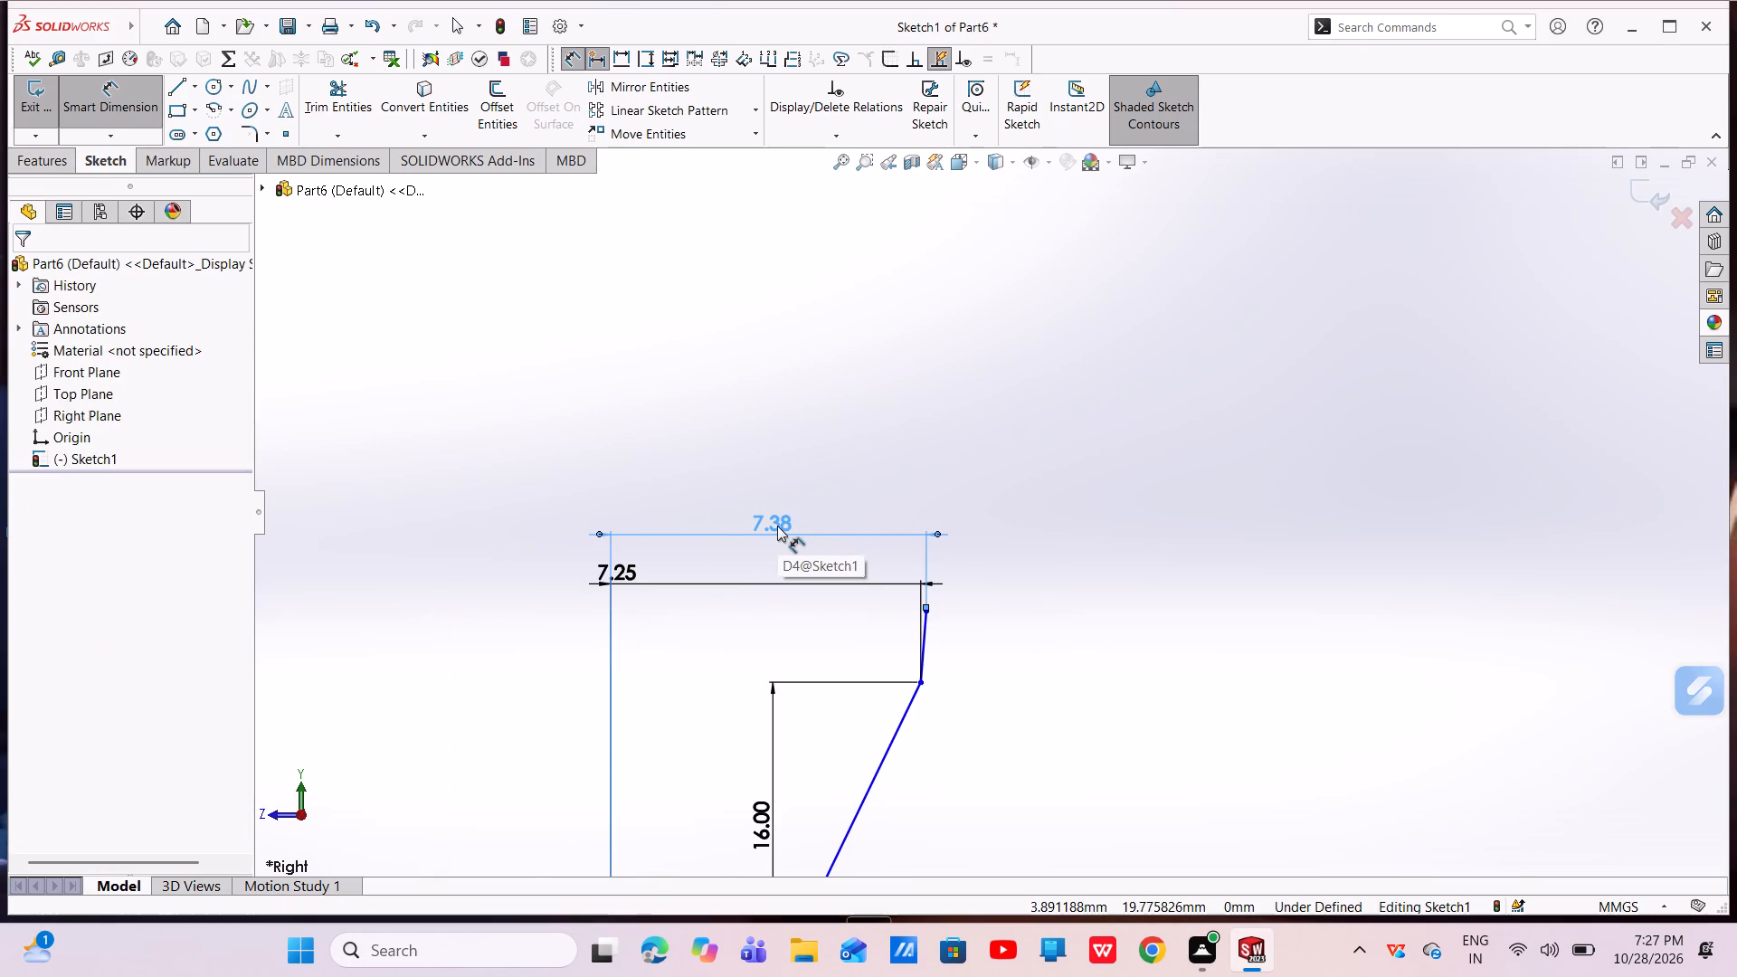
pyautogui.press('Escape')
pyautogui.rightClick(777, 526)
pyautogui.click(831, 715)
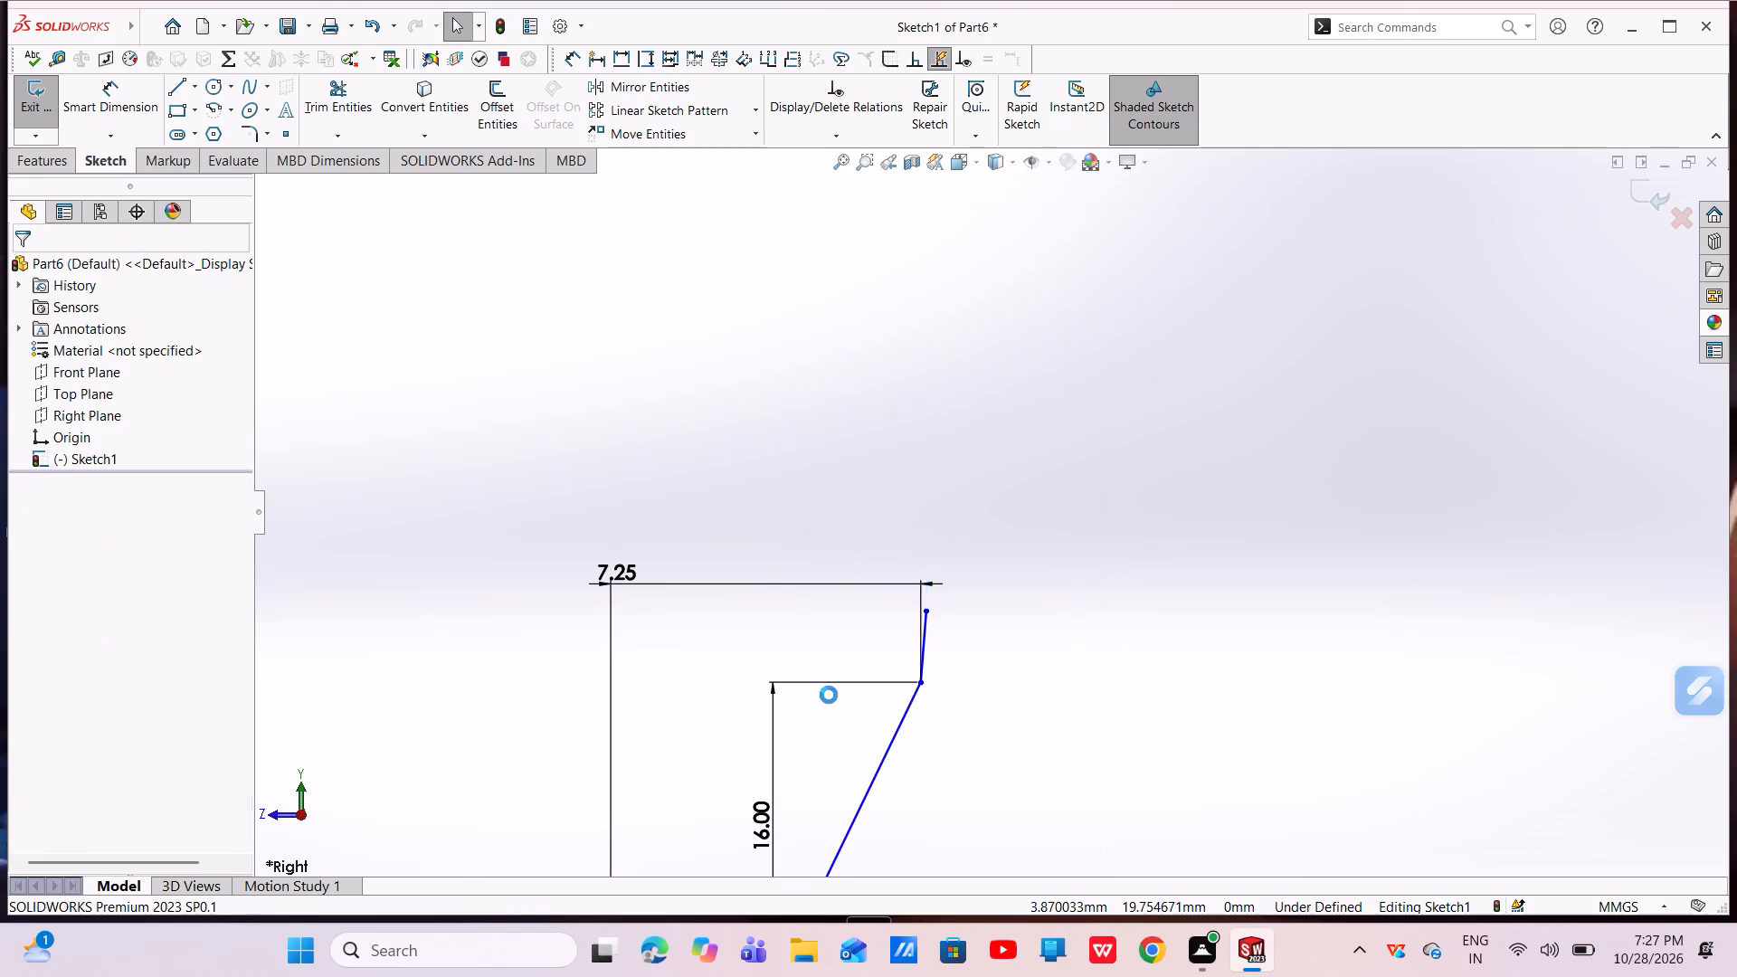
# Dimension the height of the profile's top endpoint above the base corner near the origin to 28.5 mm.
pyautogui.scroll(7, 837, 649)
pyautogui.scroll(3, 931, 736)
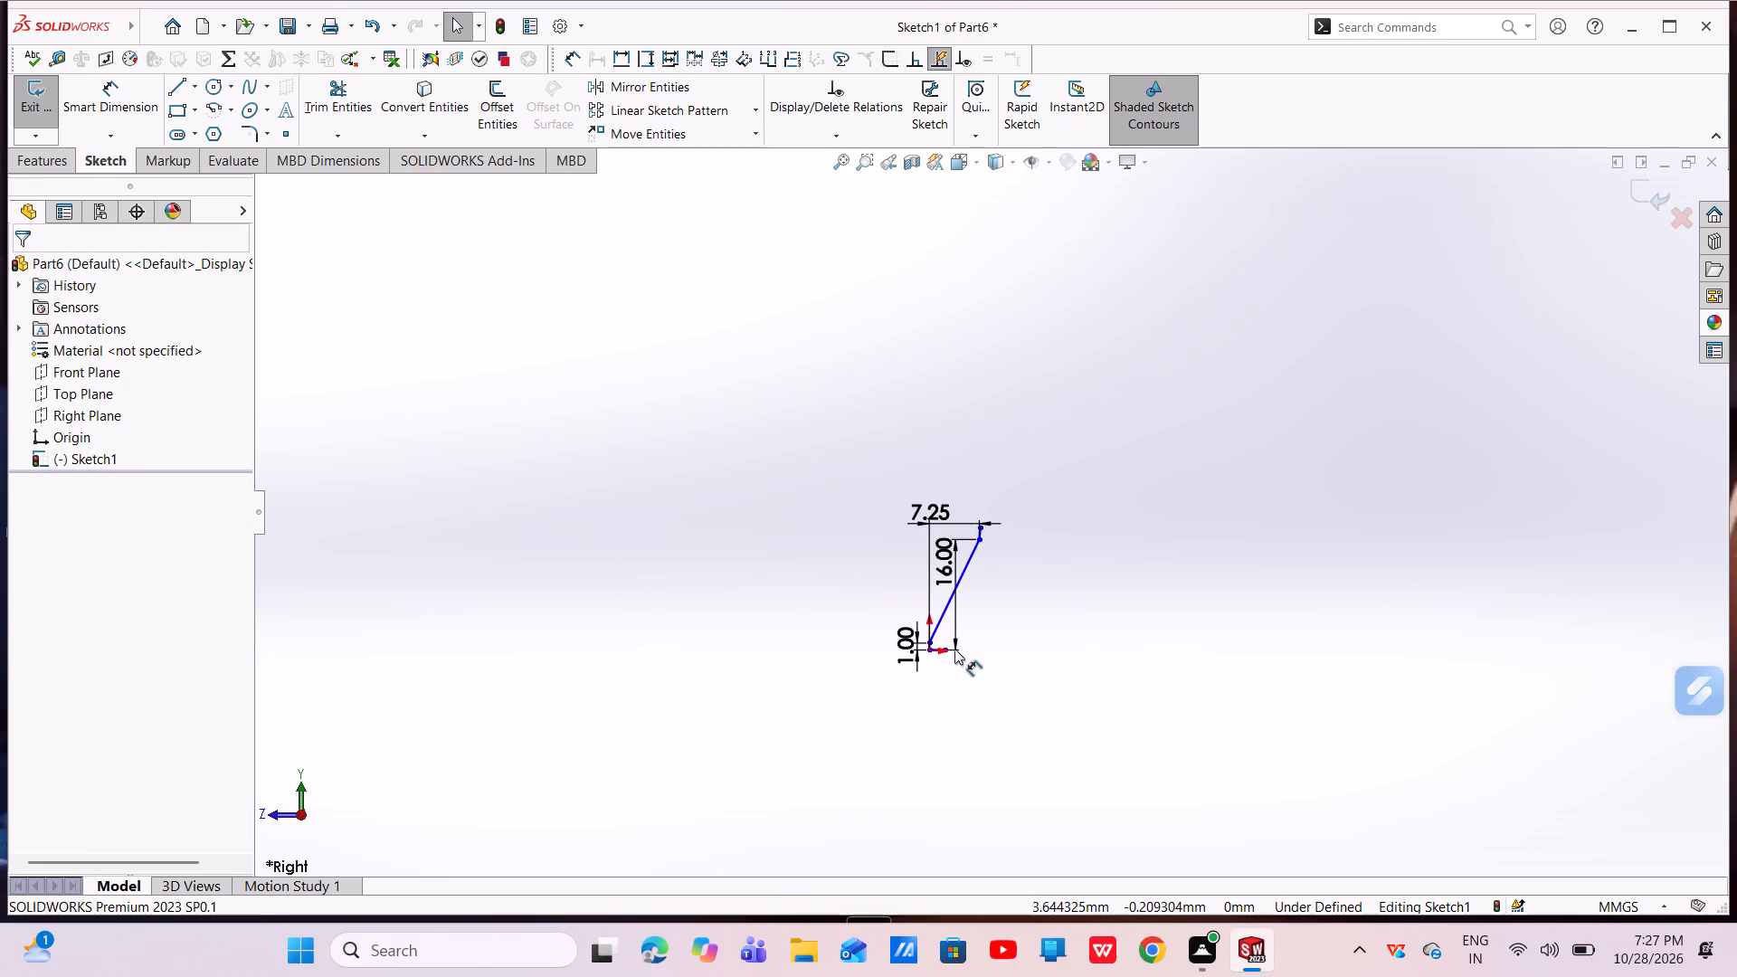
pyautogui.scroll(-6, 954, 647)
pyautogui.click(138, 89)
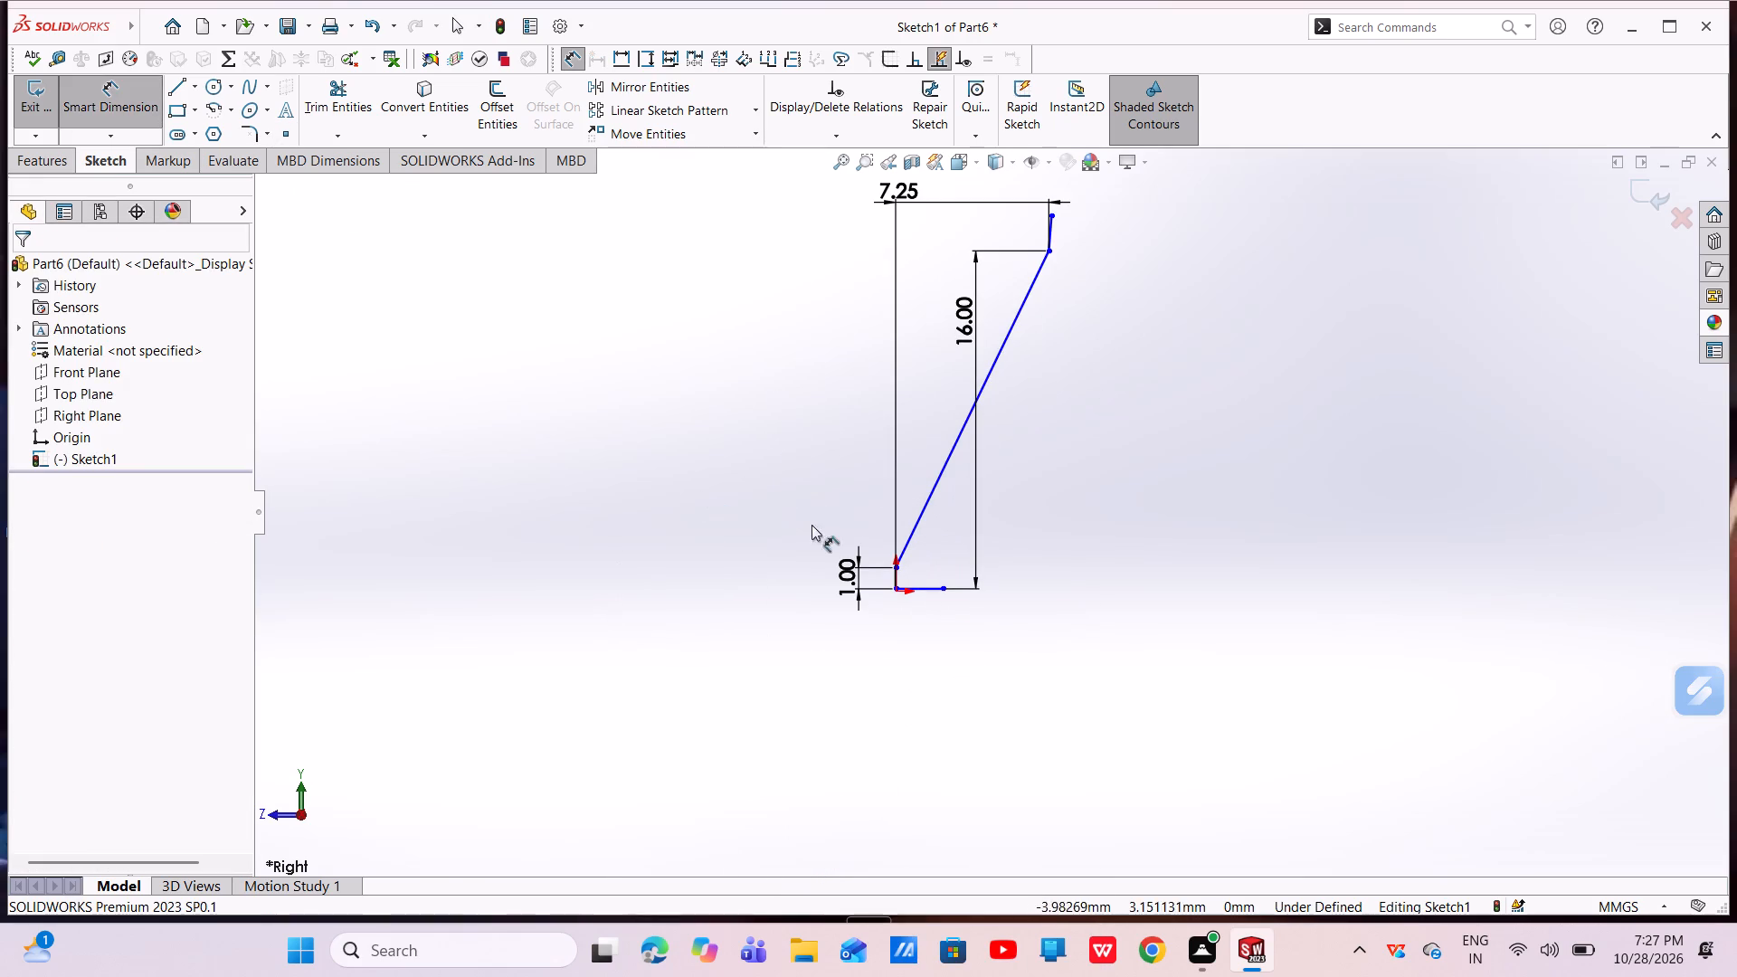
pyautogui.scroll(-2, 888, 586)
pyautogui.scroll(1, 887, 586)
pyautogui.scroll(-2, 887, 586)
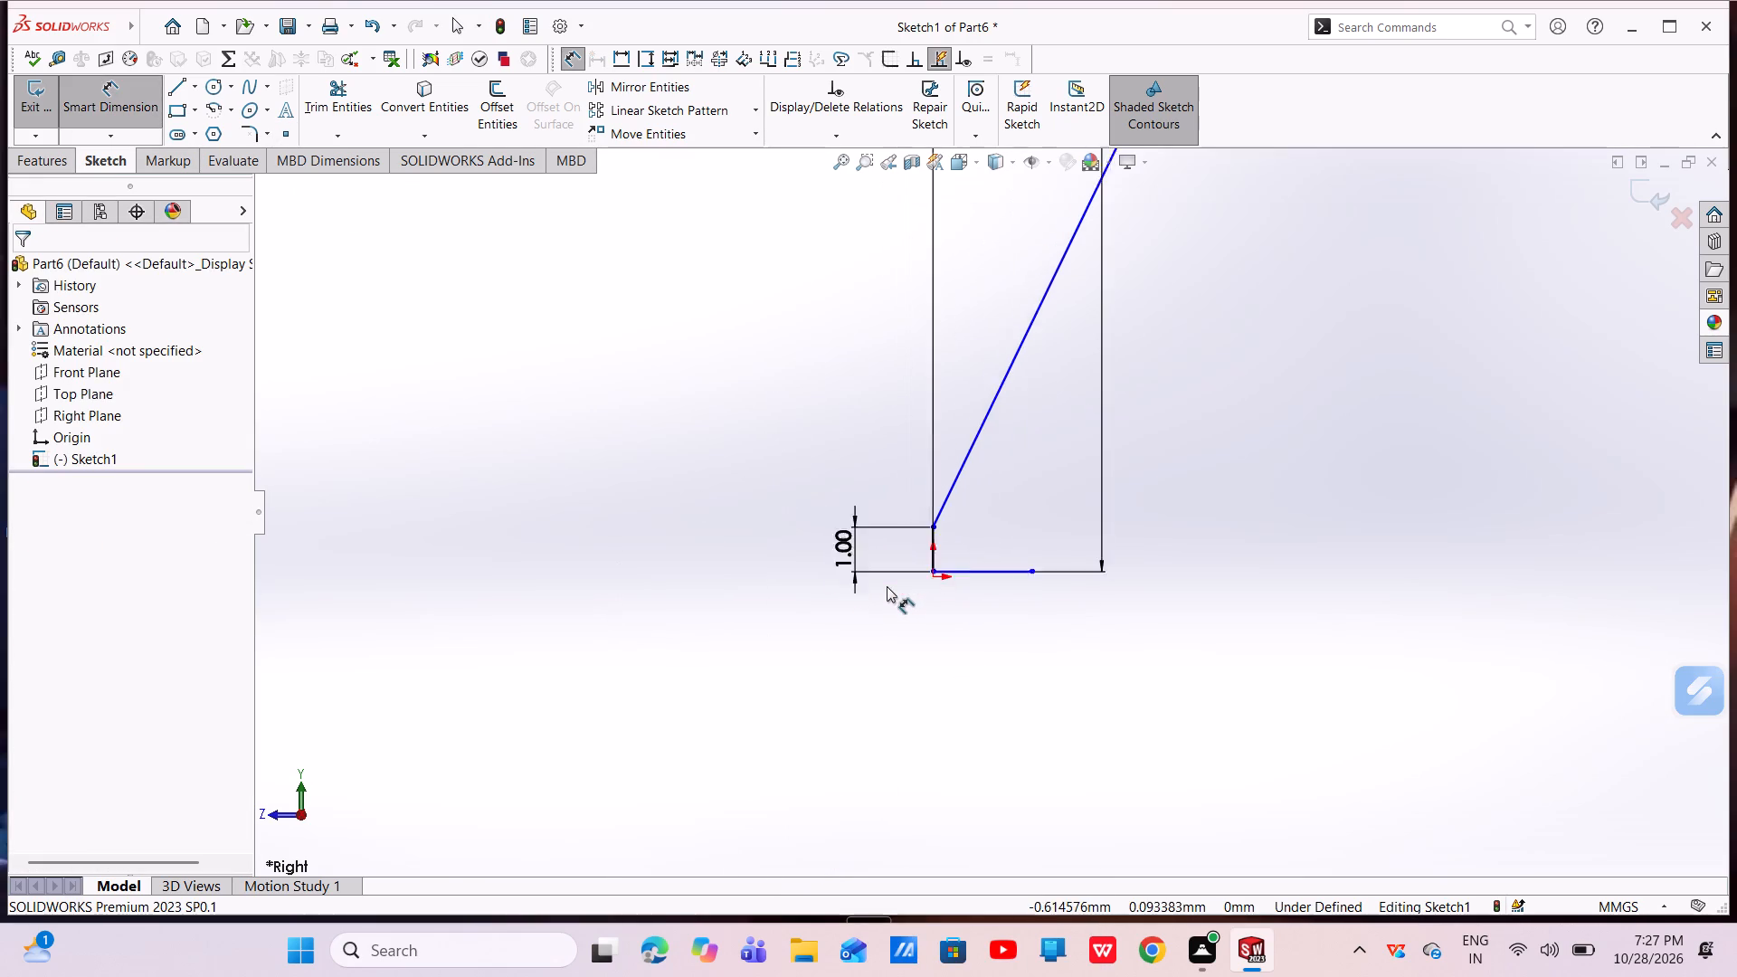
pyautogui.scroll(-3, 887, 586)
pyautogui.click(987, 546)
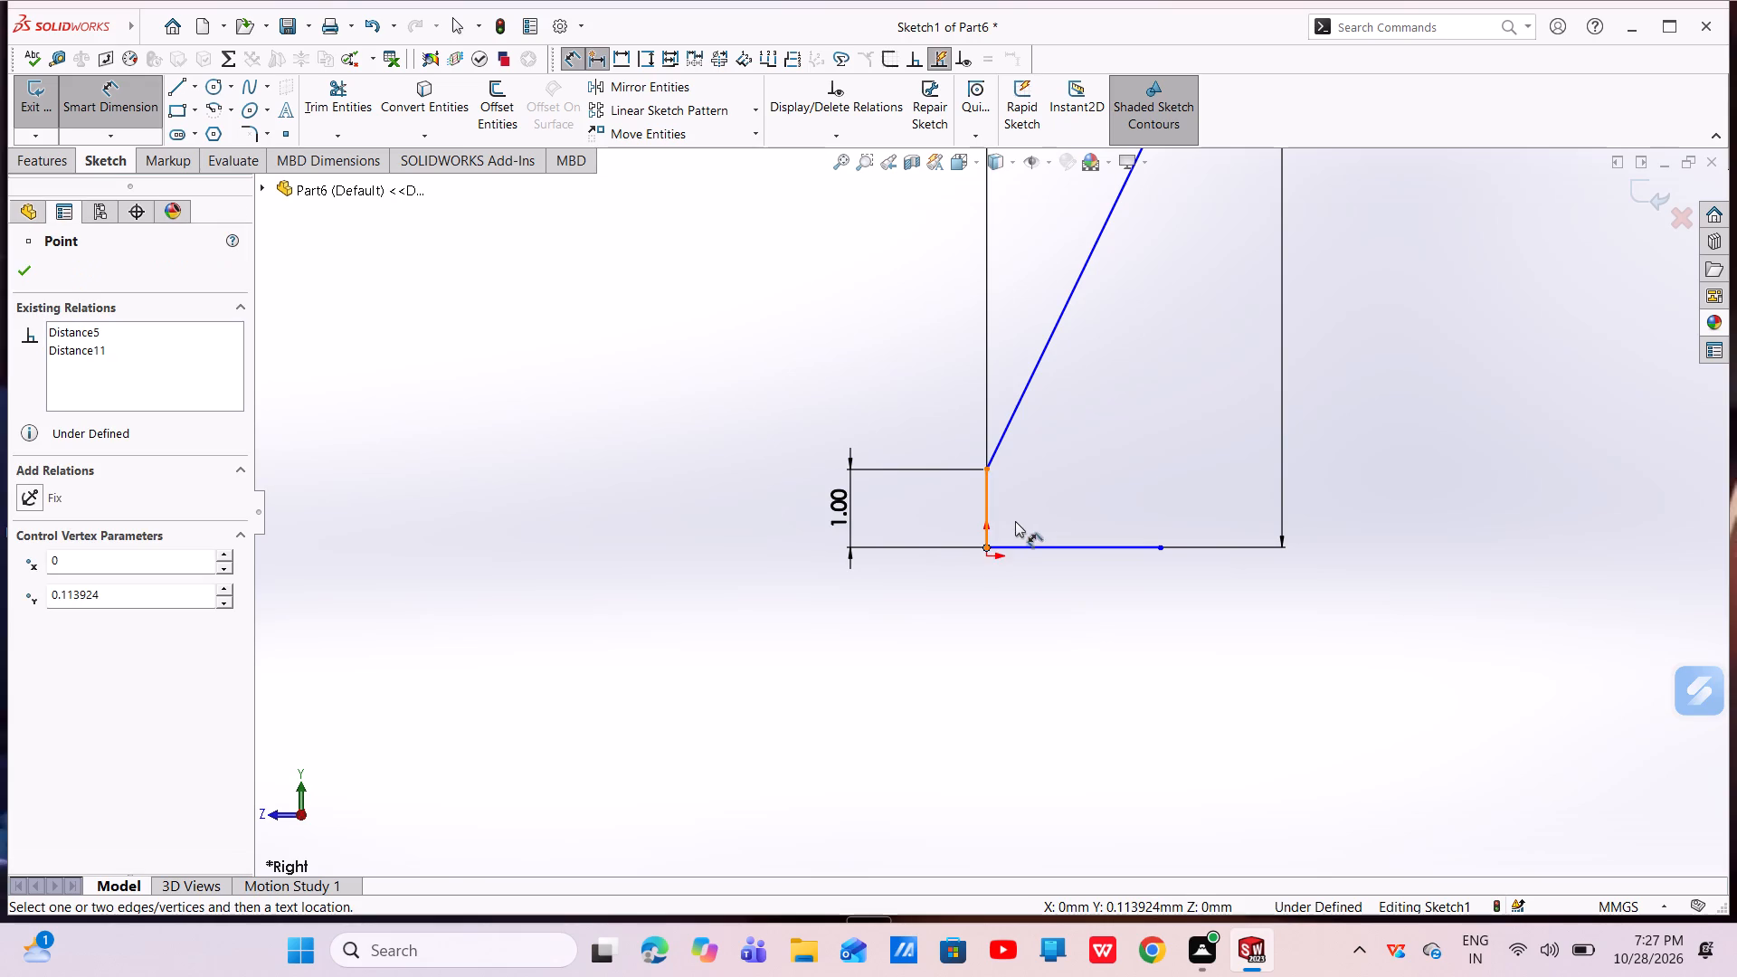
pyautogui.scroll(11, 1020, 514)
pyautogui.scroll(-6, 1056, 327)
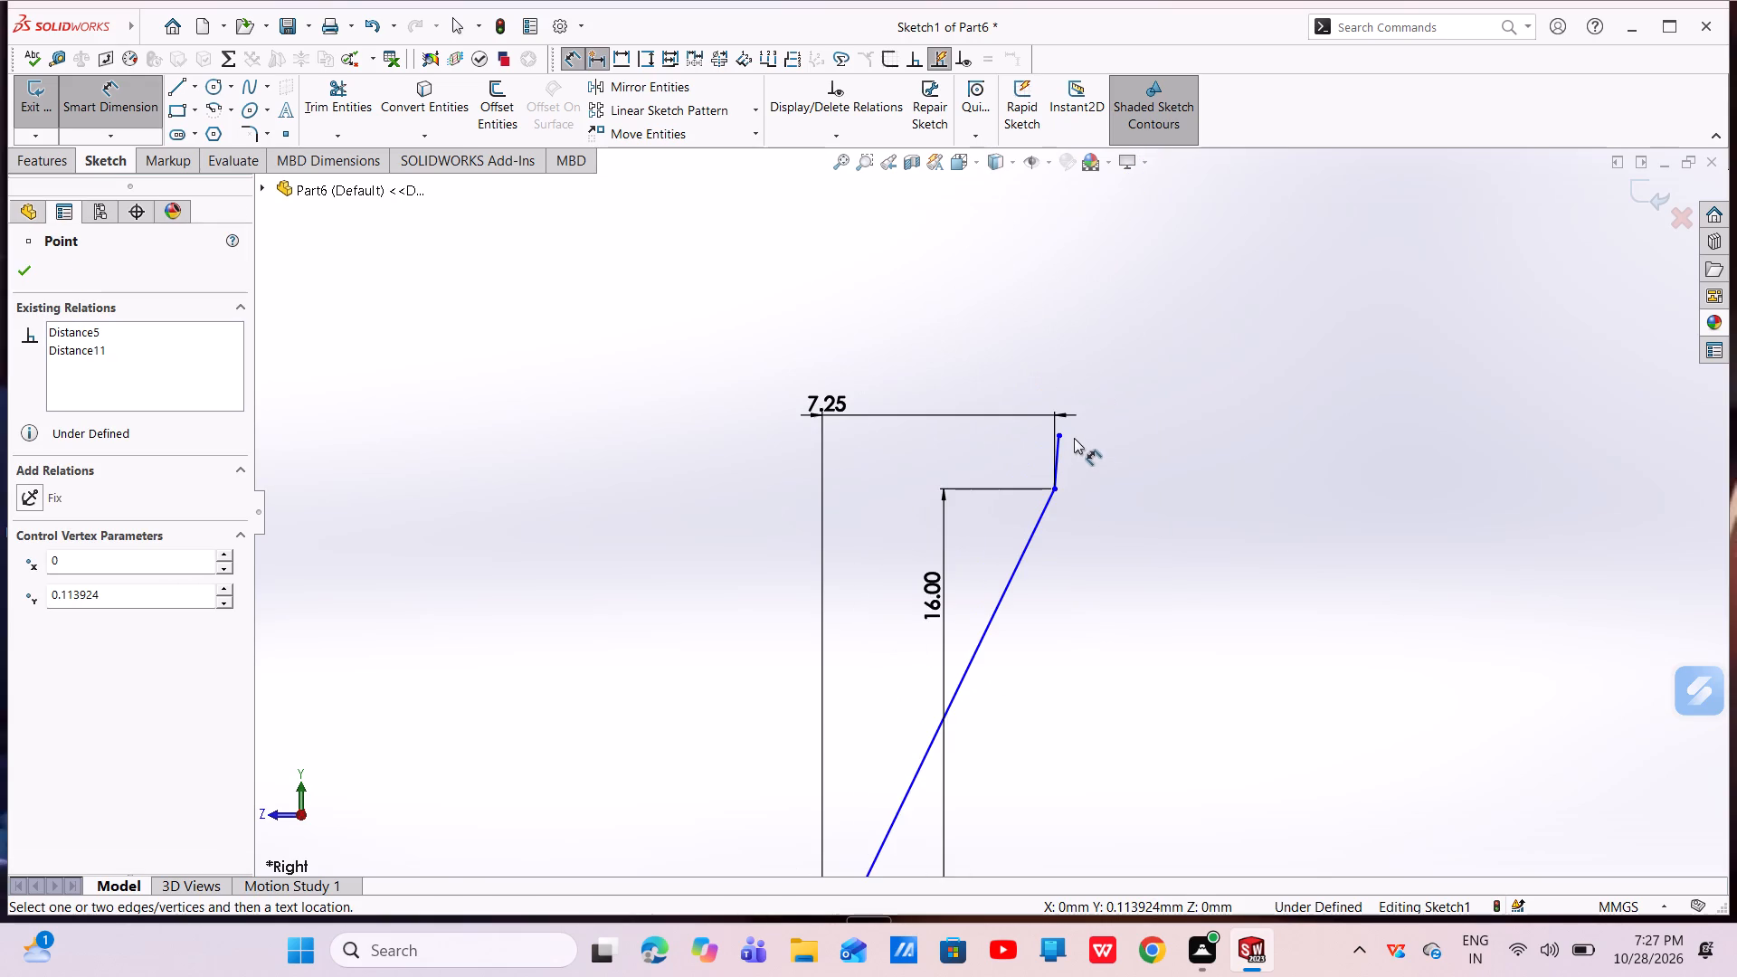
pyautogui.click(1063, 434)
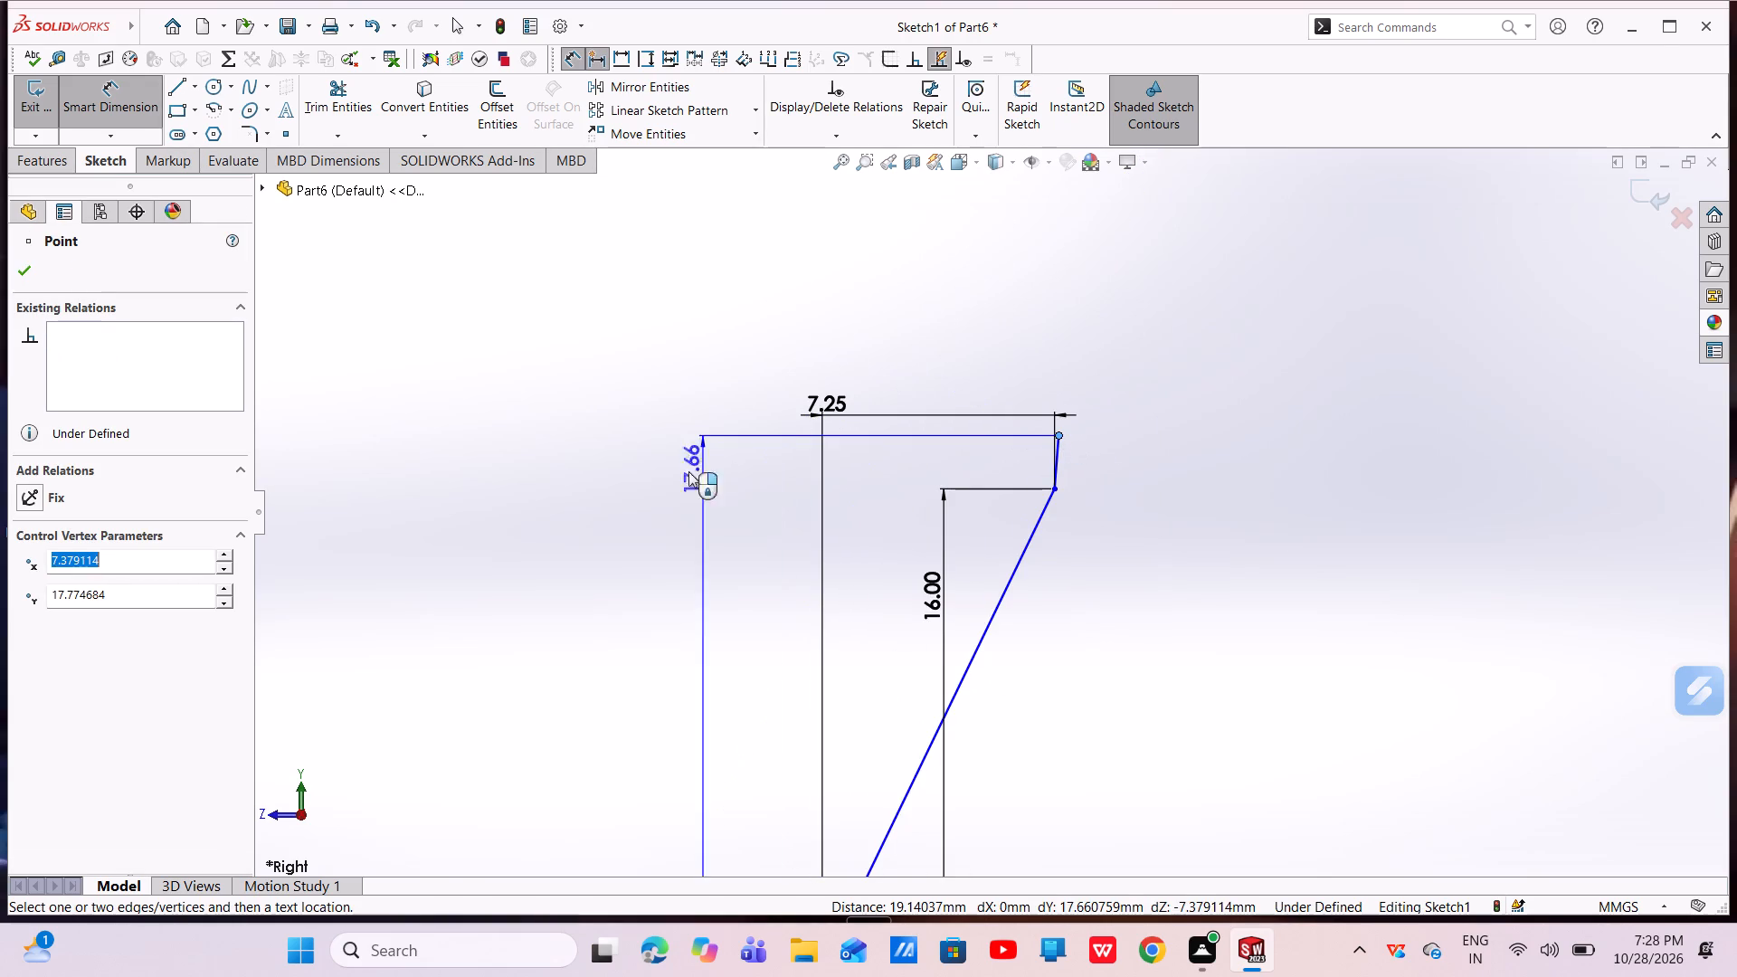
pyautogui.click(660, 494)
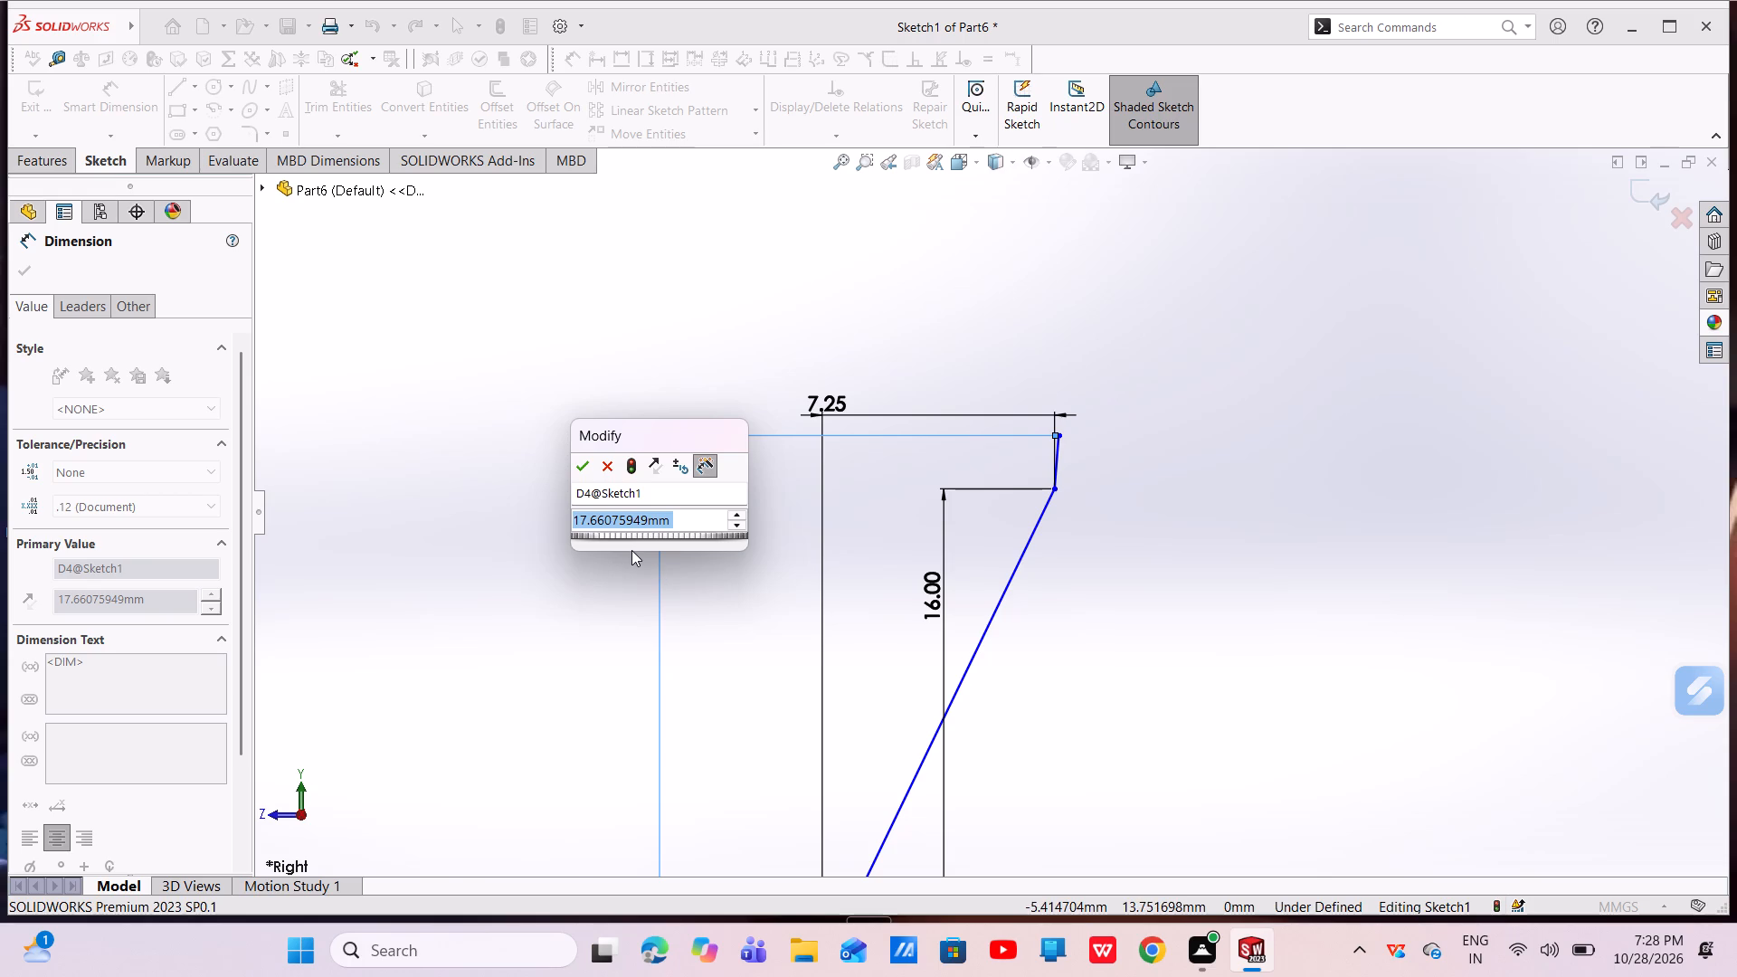
pyautogui.press('BackSpace')
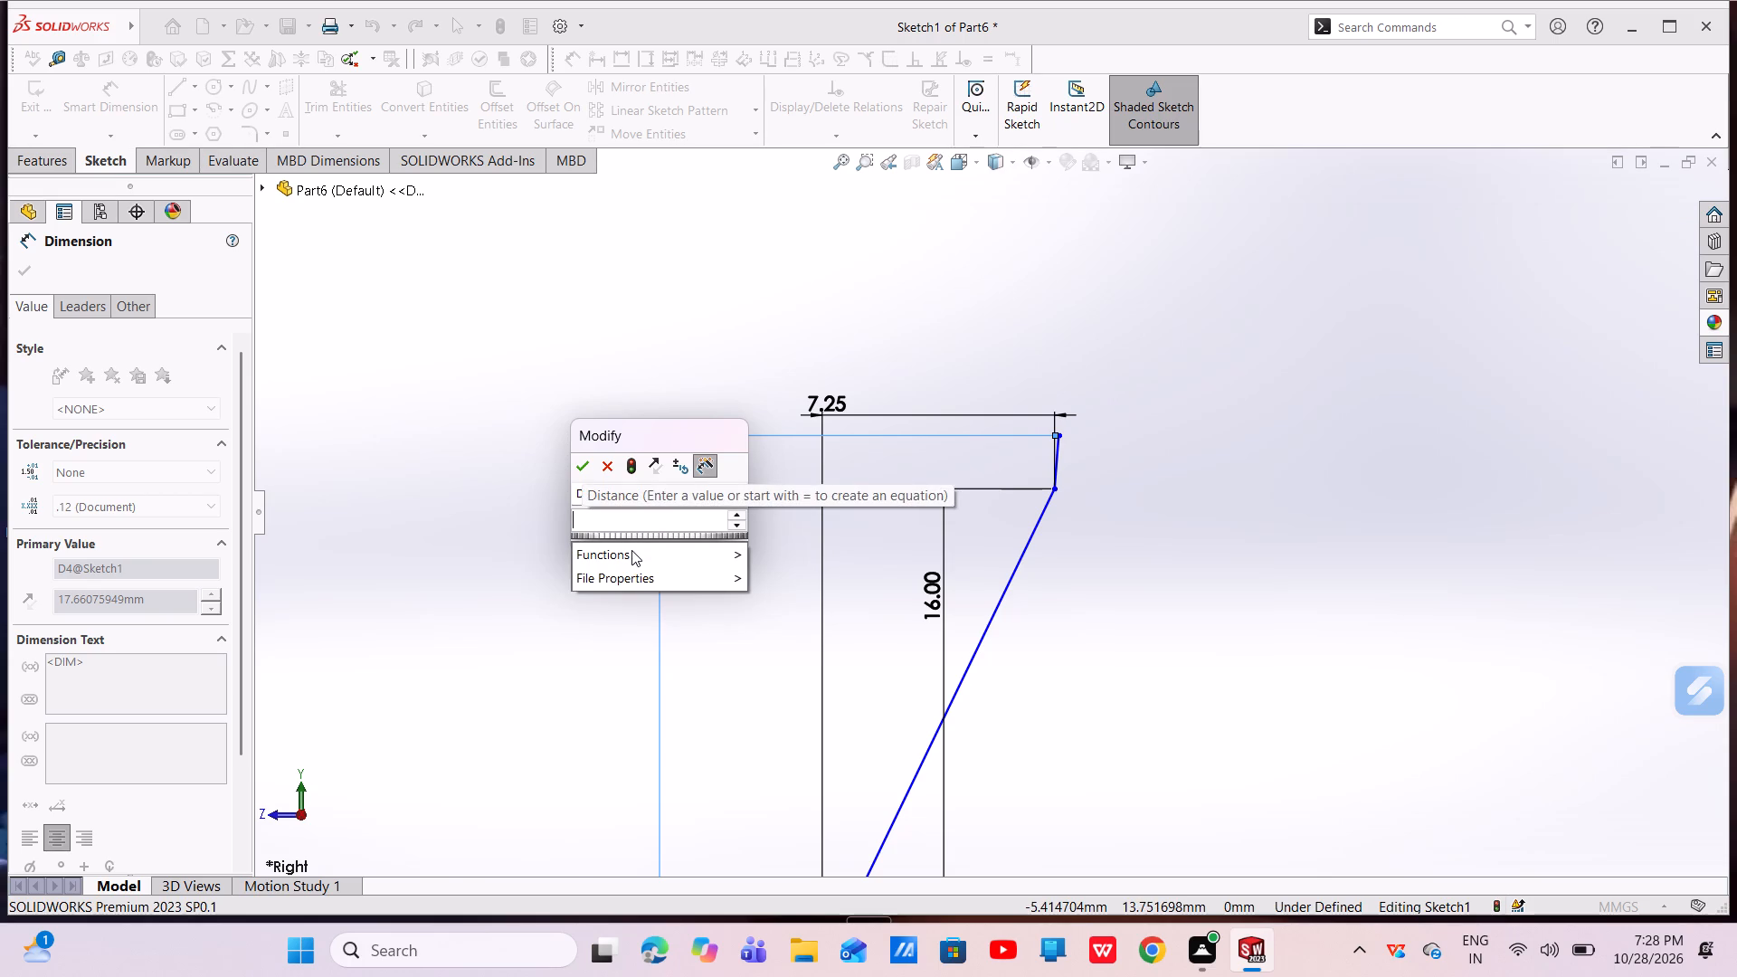
pyautogui.write('28.5')
pyautogui.press('Return')
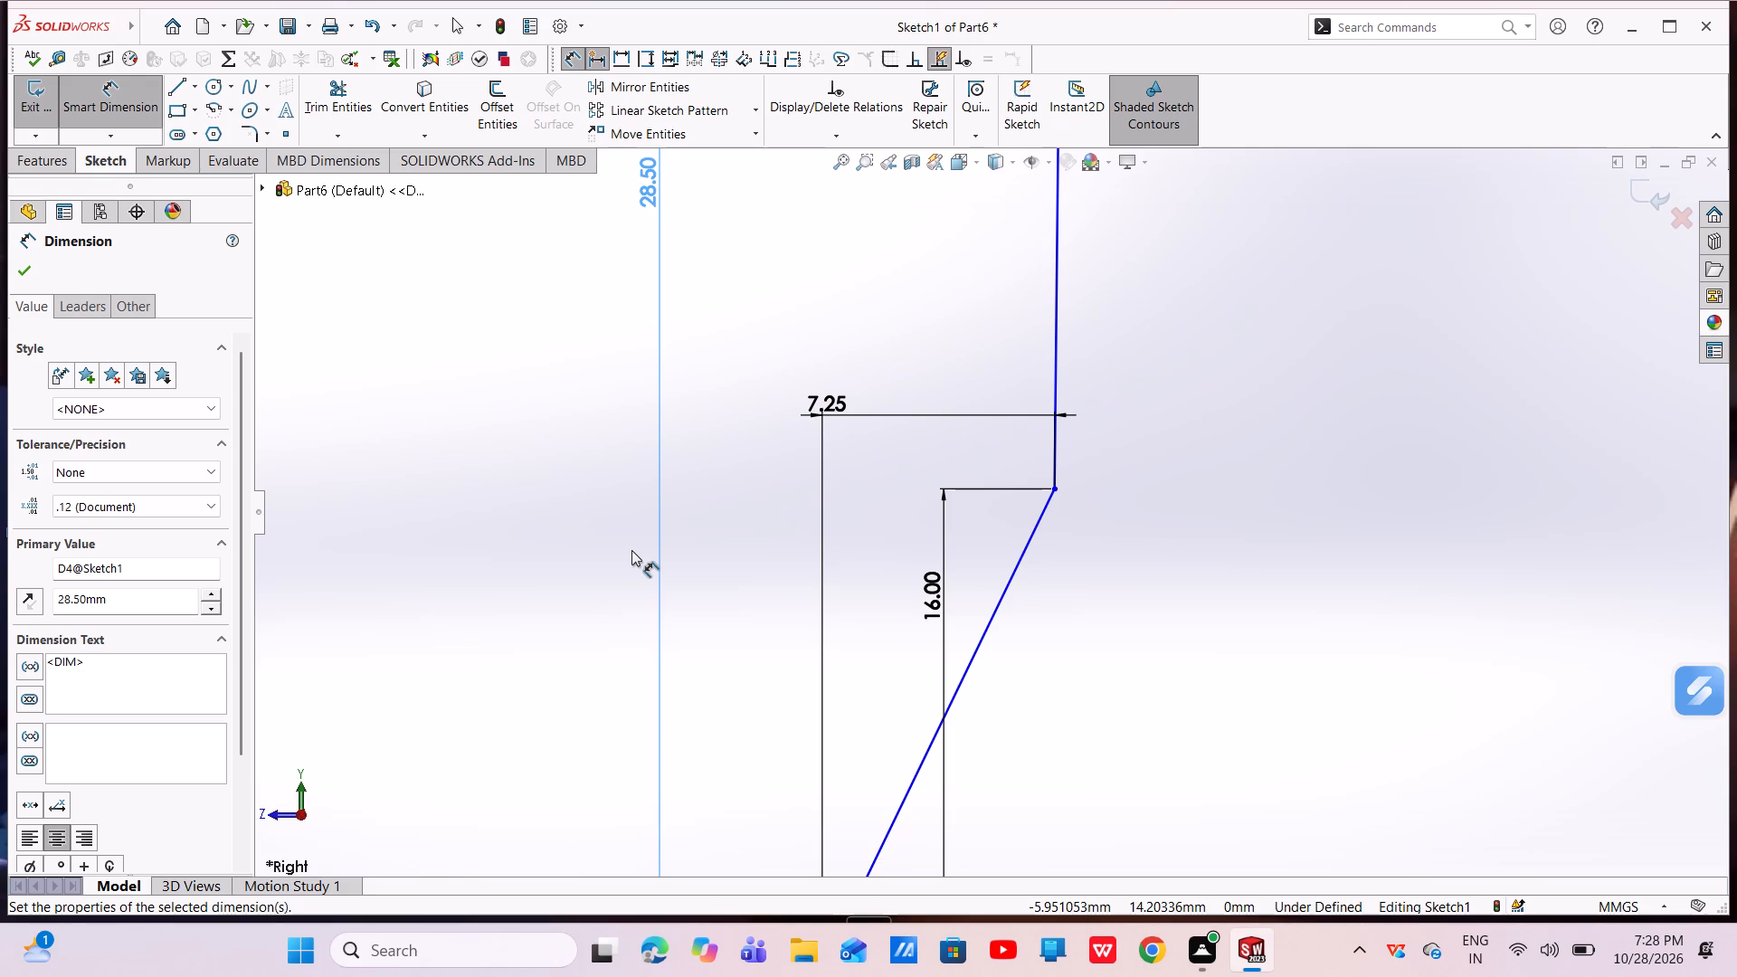
# Dimension the horizontal distance from the base corner above the origin to the profile's top endpoint as 8.75 mm.
pyautogui.press('Escape')
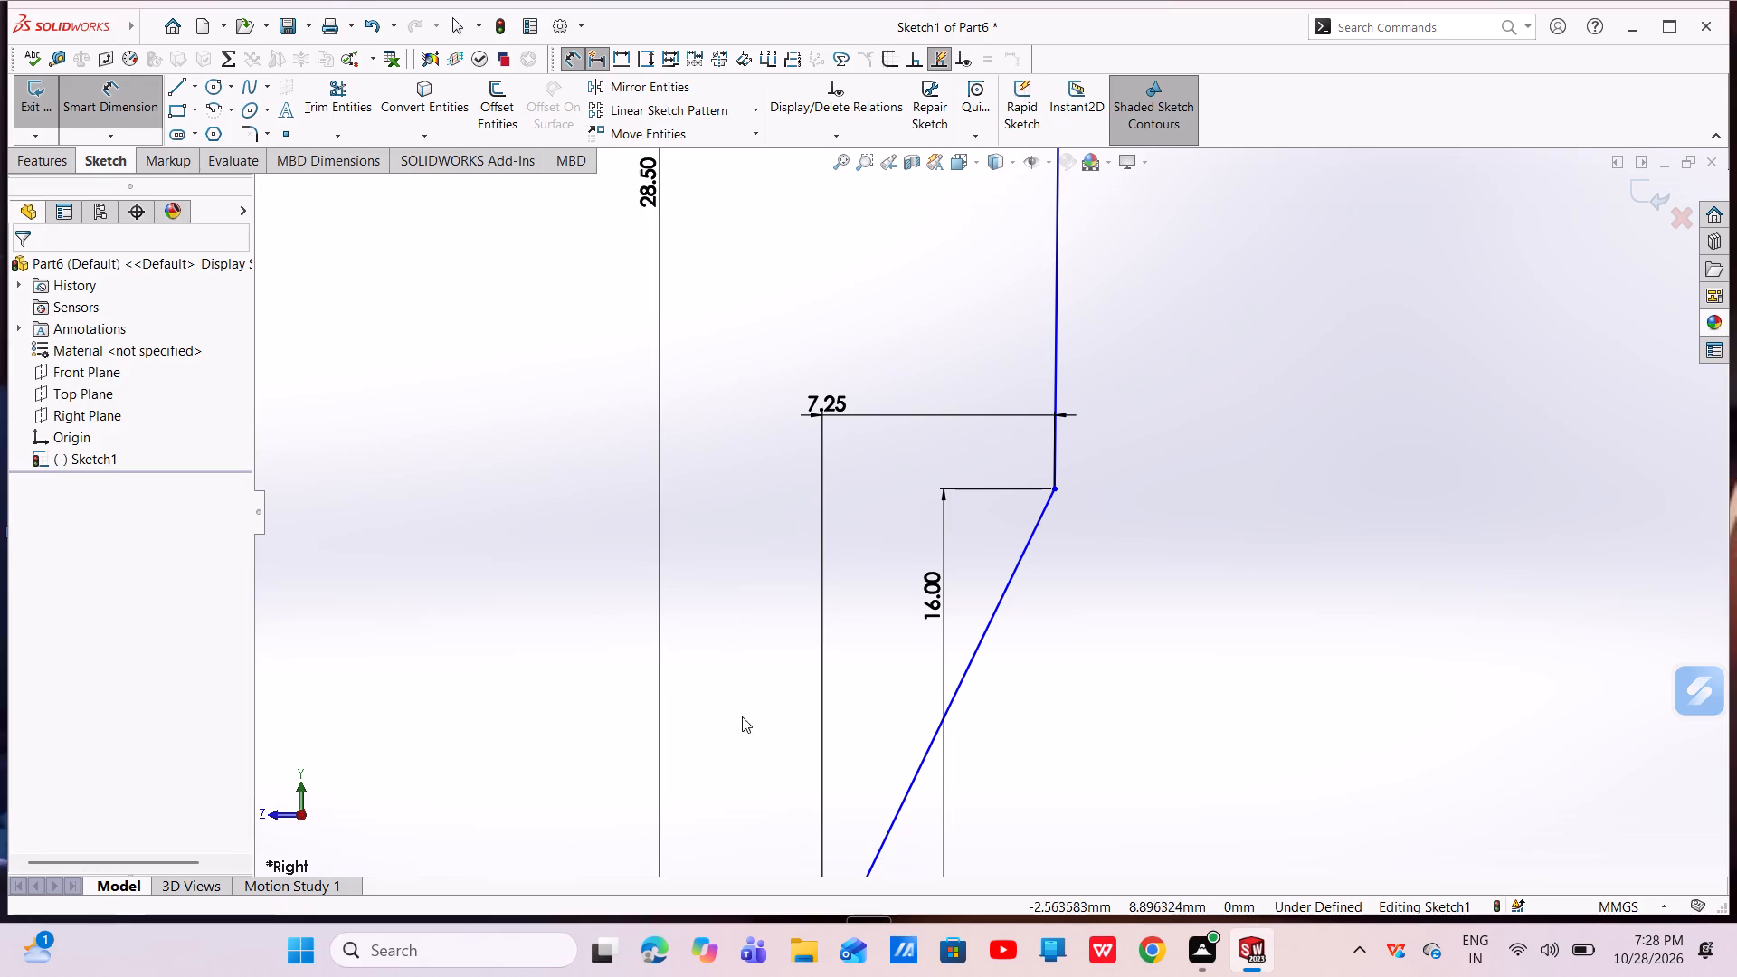
pyautogui.scroll(4, 753, 709)
pyautogui.scroll(-4, 1032, 716)
pyautogui.click(104, 100)
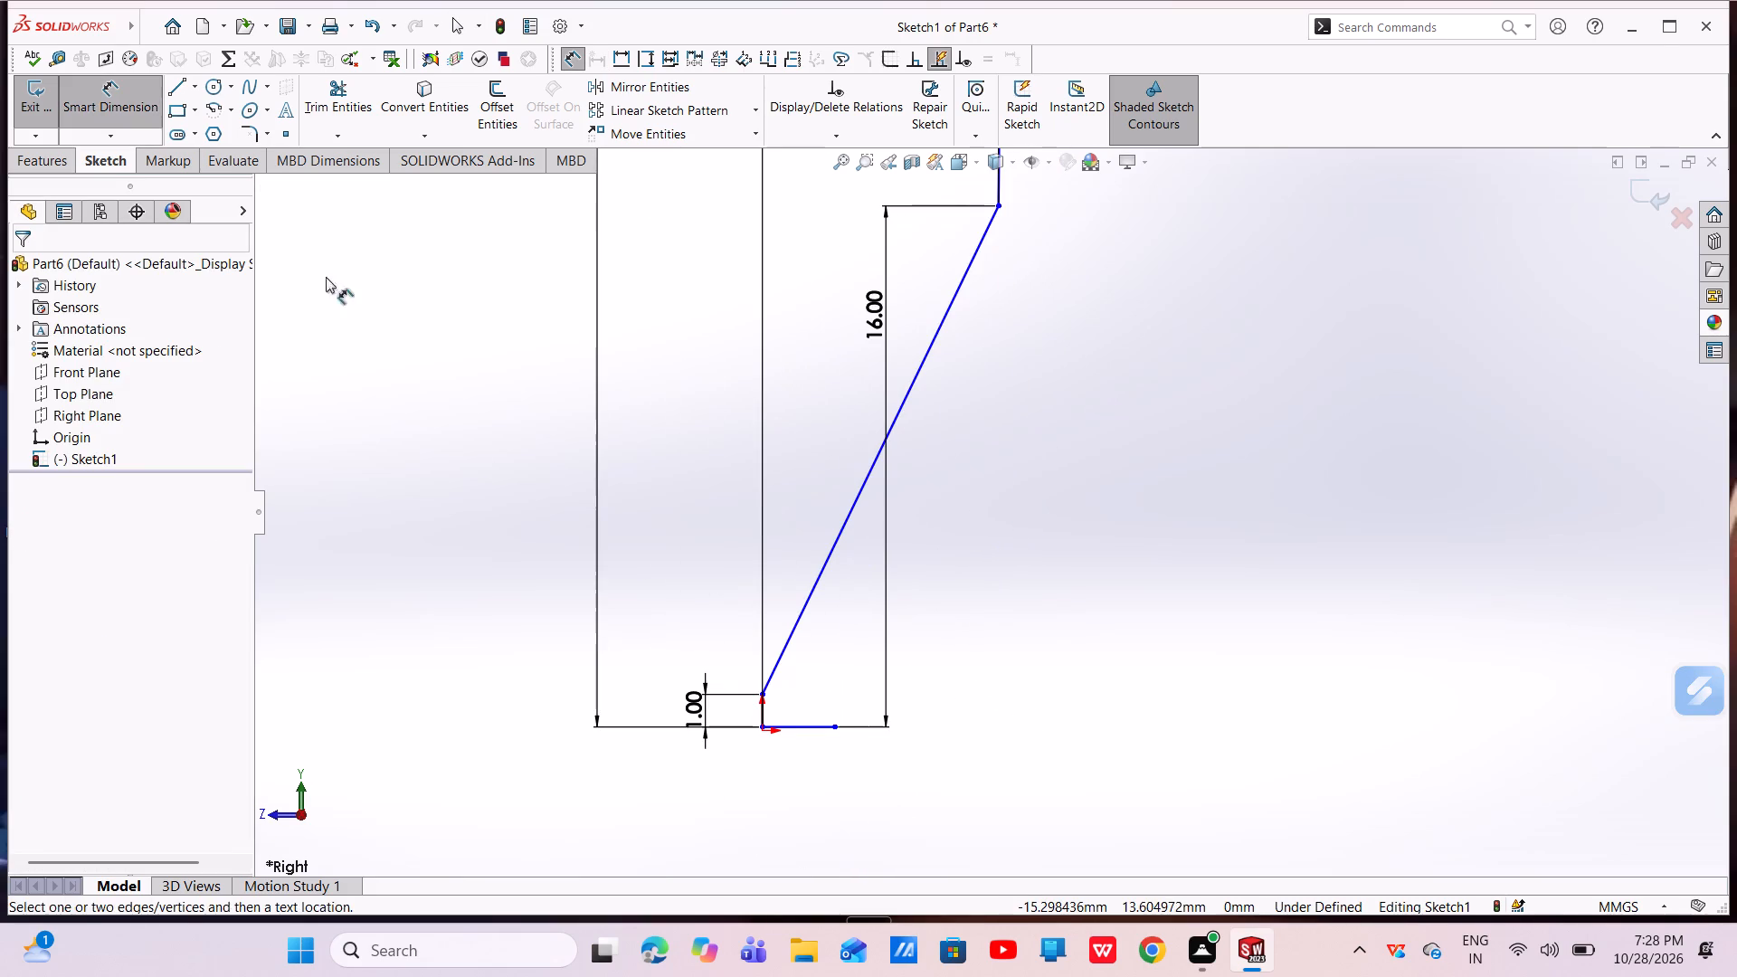
pyautogui.click(764, 729)
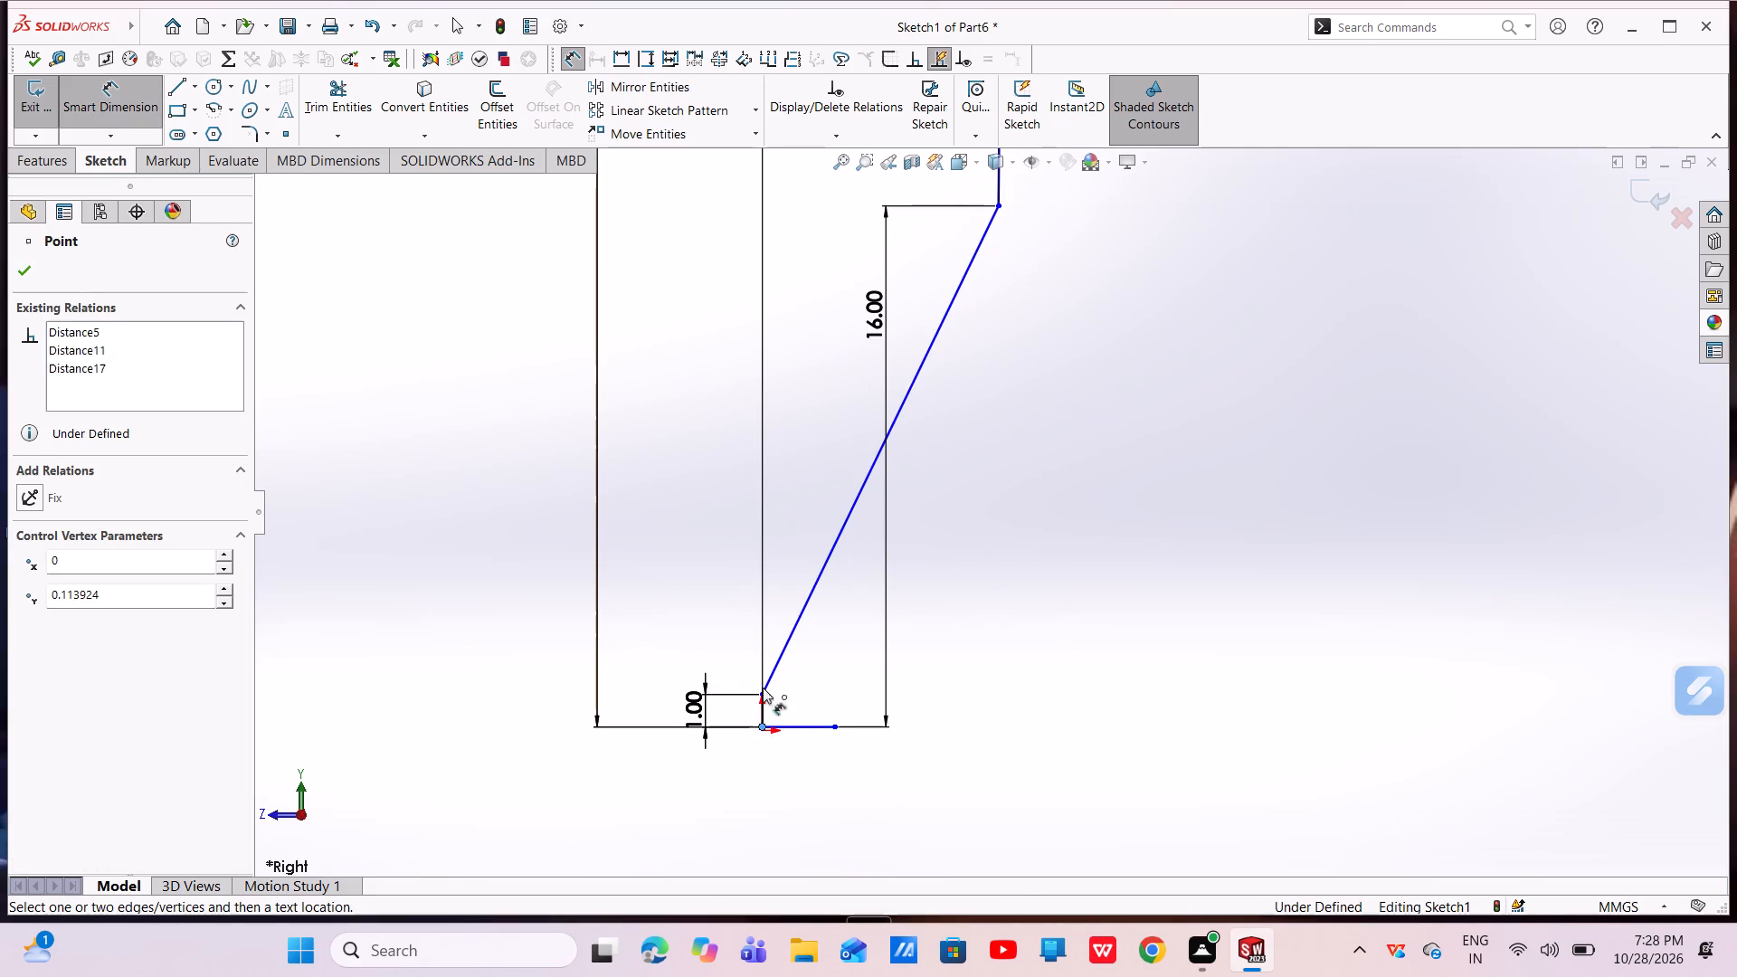
pyautogui.scroll(8, 801, 591)
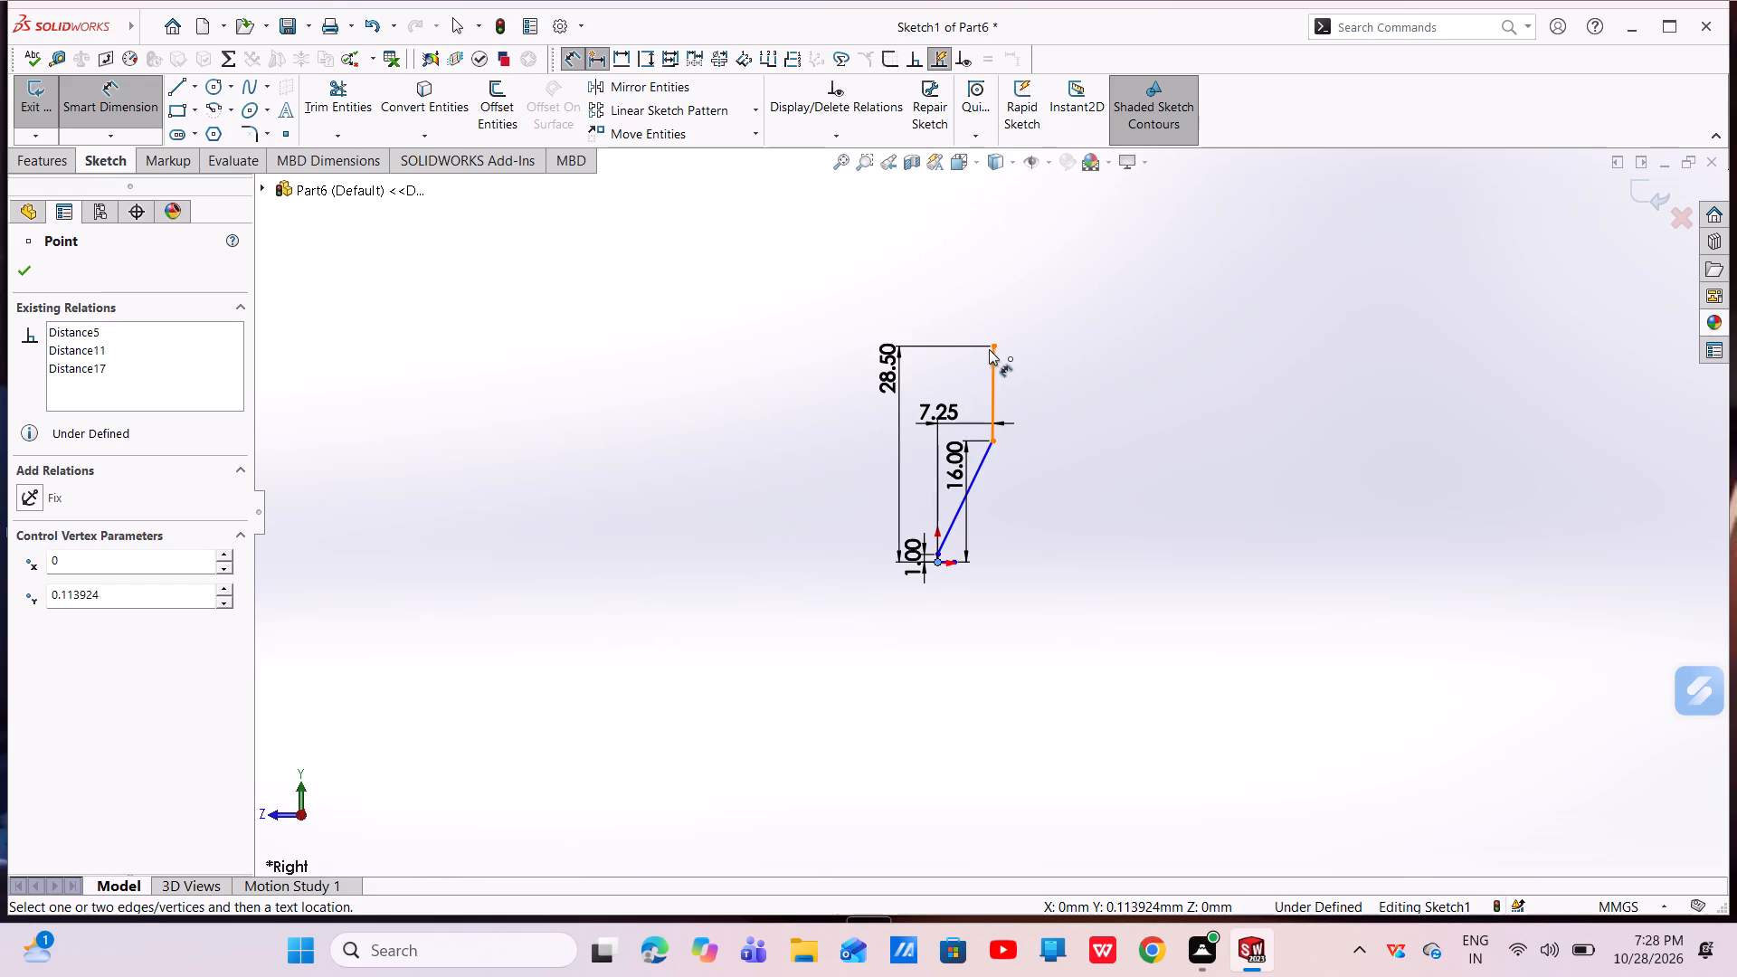
pyautogui.click(992, 346)
pyautogui.click(971, 315)
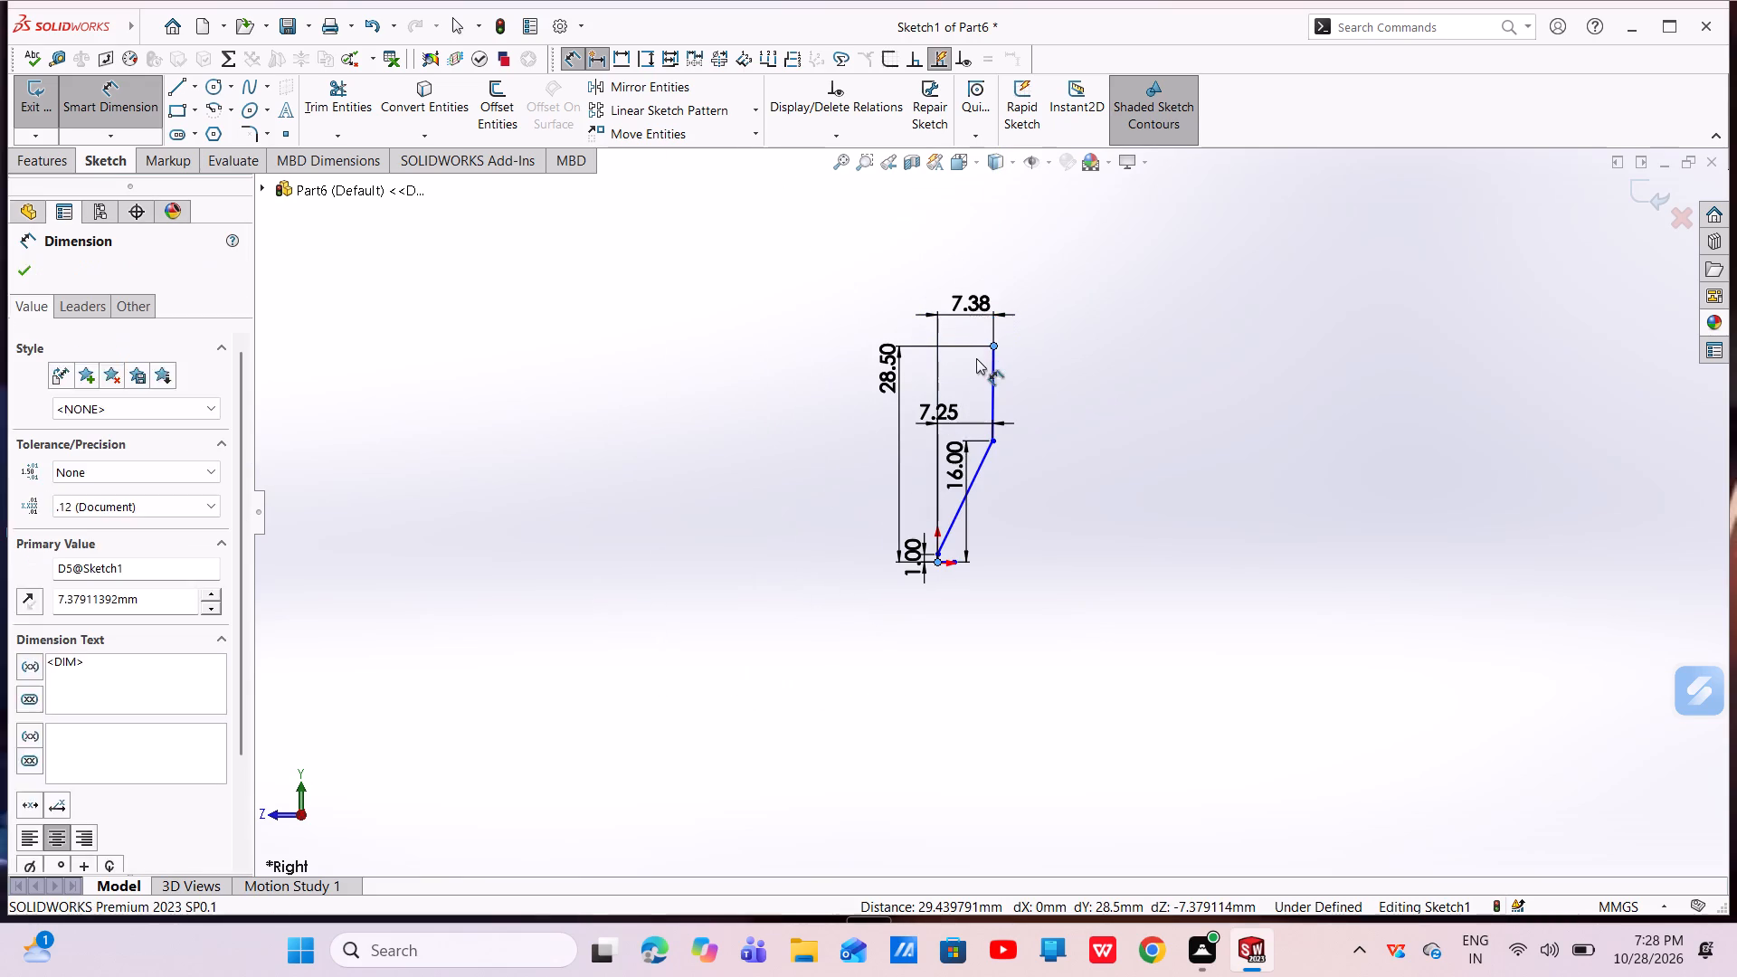
pyautogui.press('BackSpace')
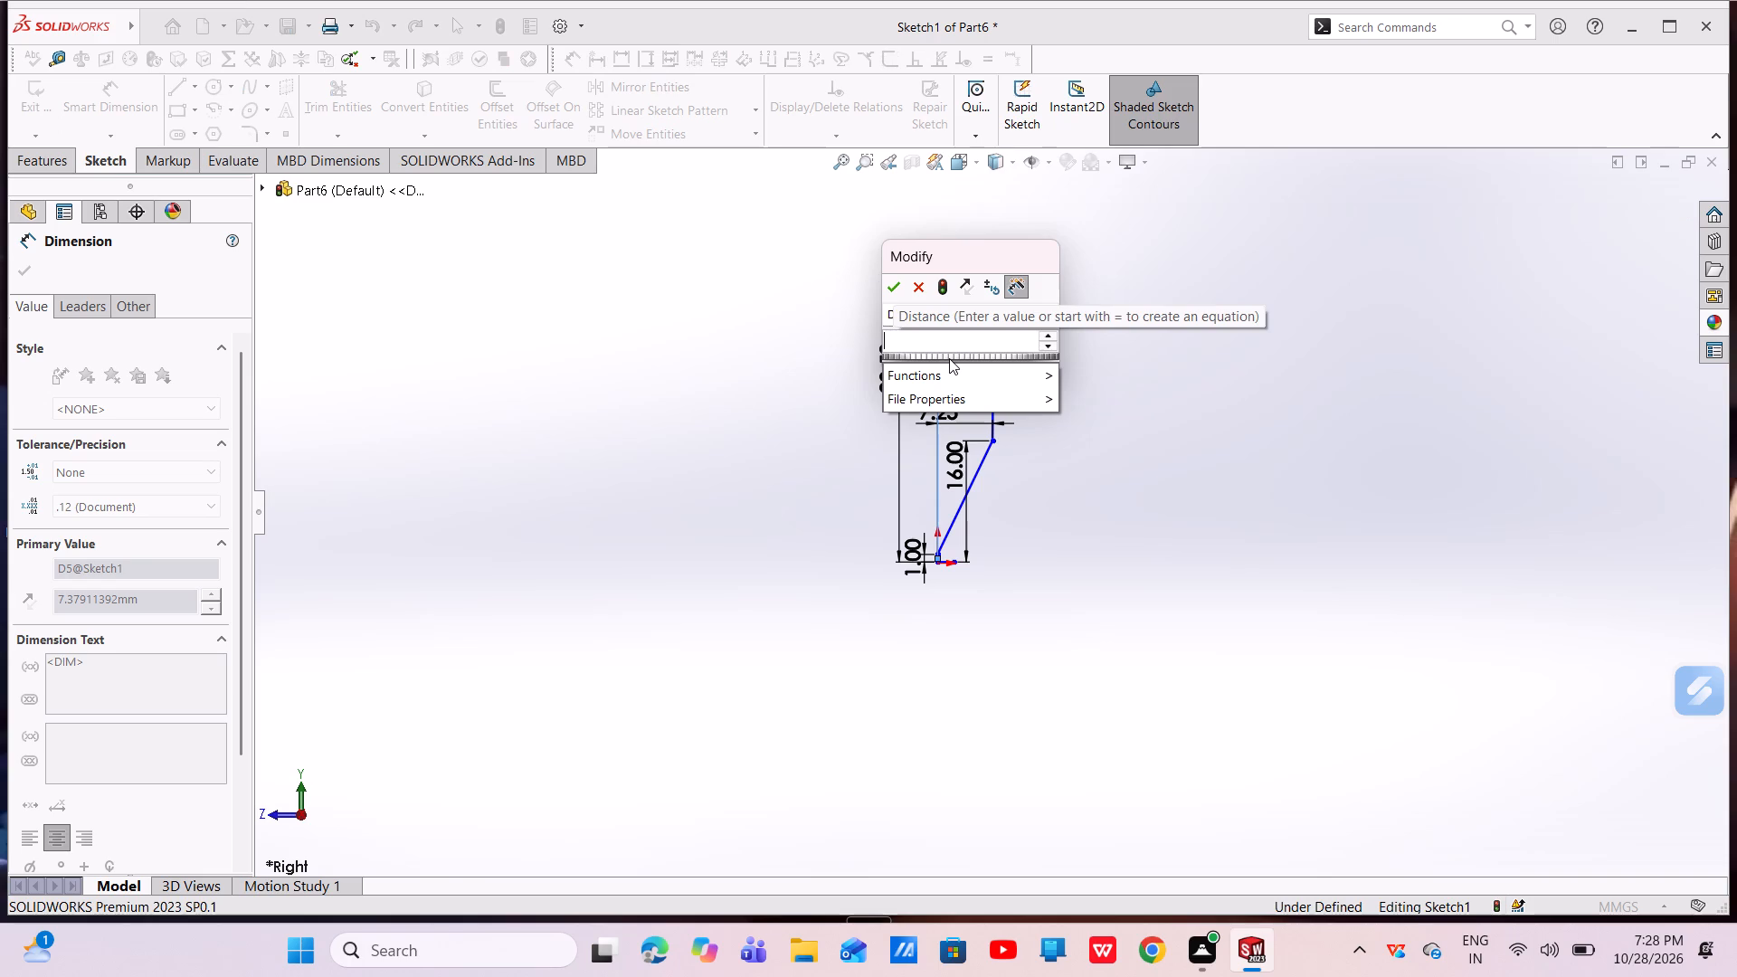
pyautogui.write('8.75')
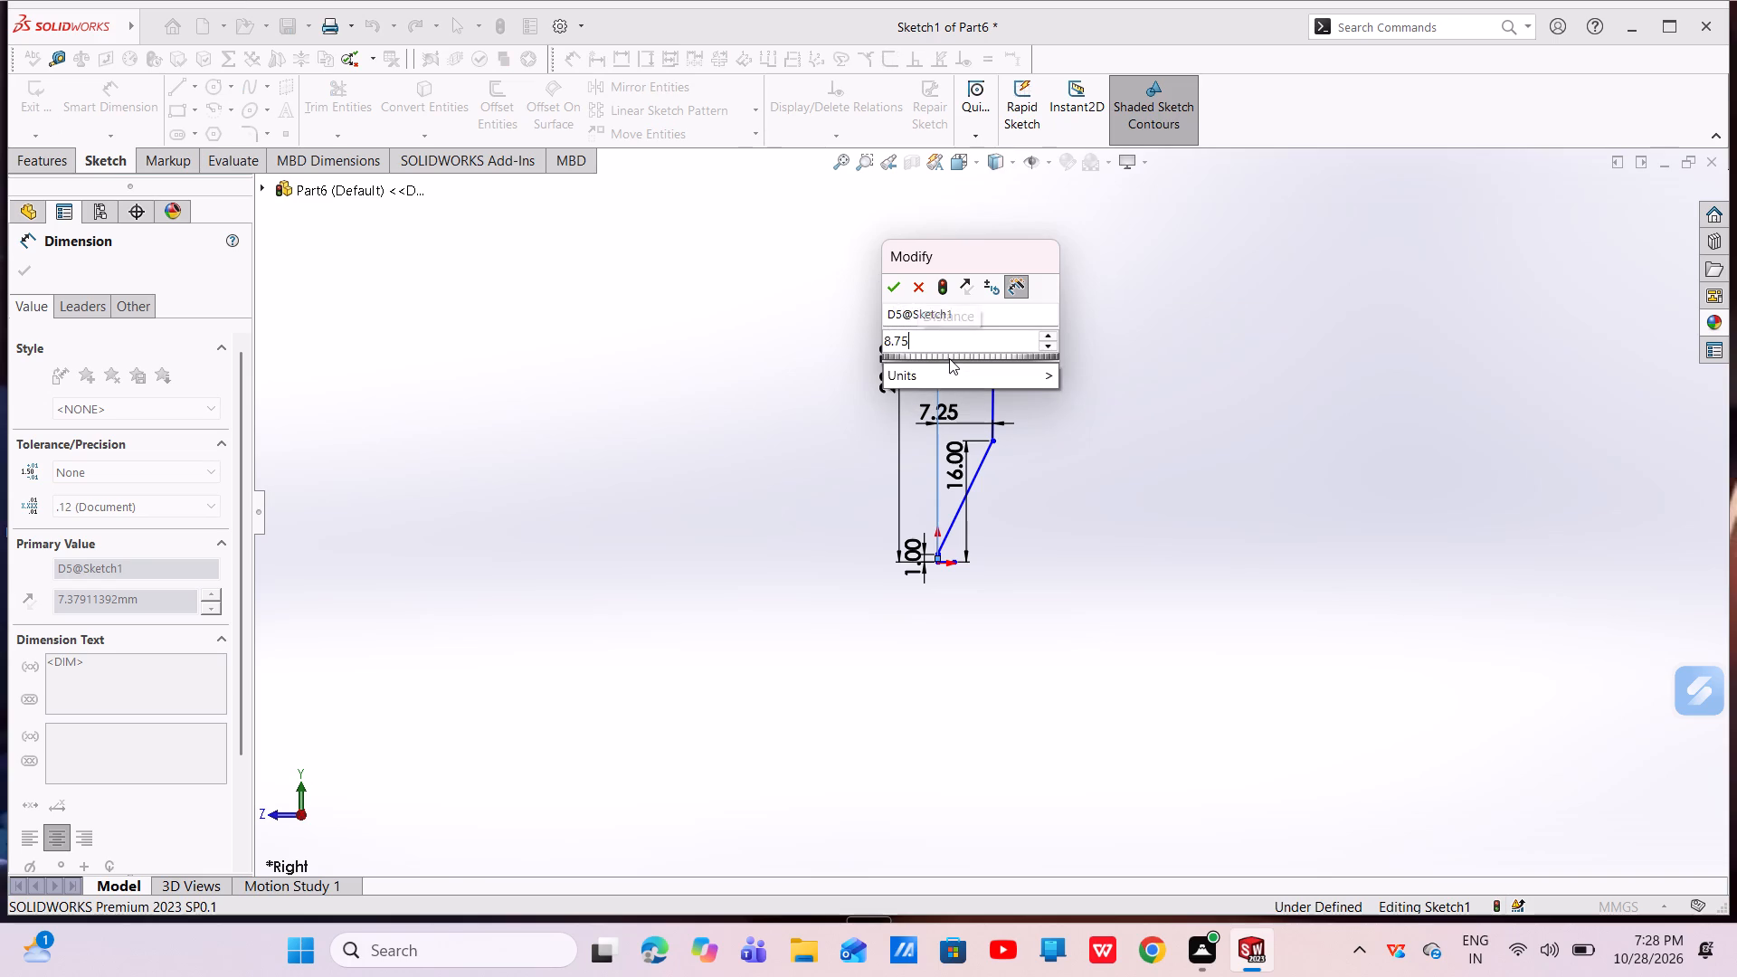
pyautogui.press('Return')
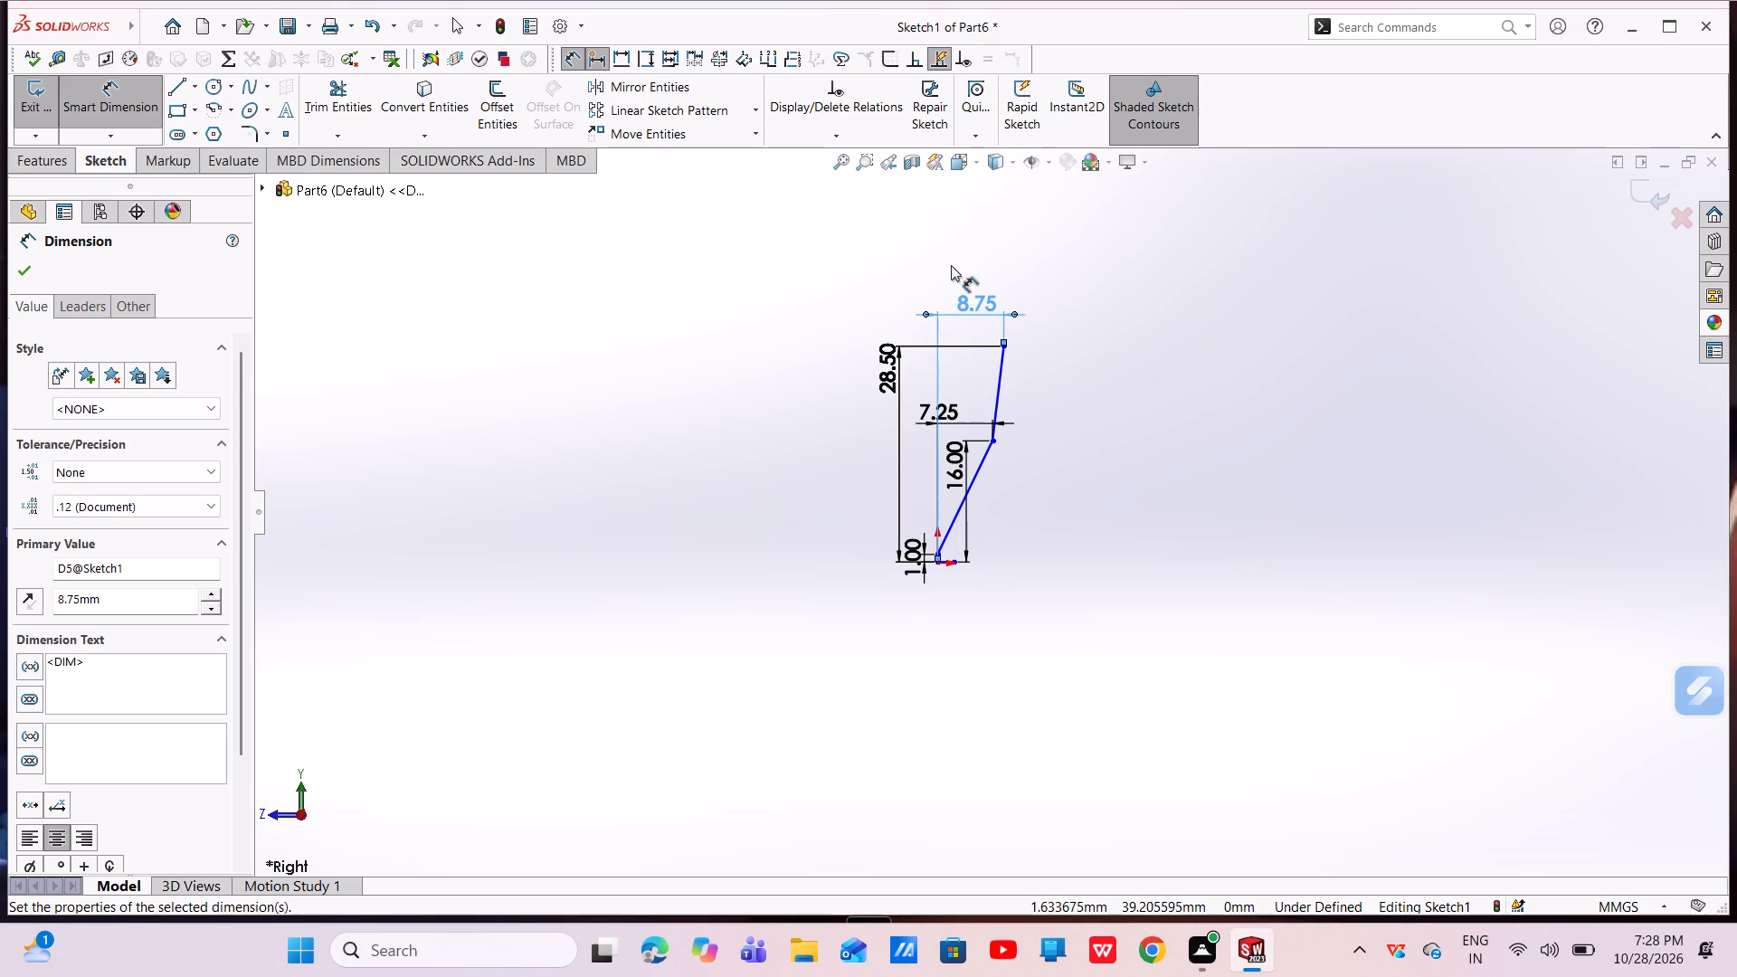
# Dimension the length of the horizontal base line as 15.25 mm and leave the dimension tool.
pyautogui.scroll(-14, 981, 555)
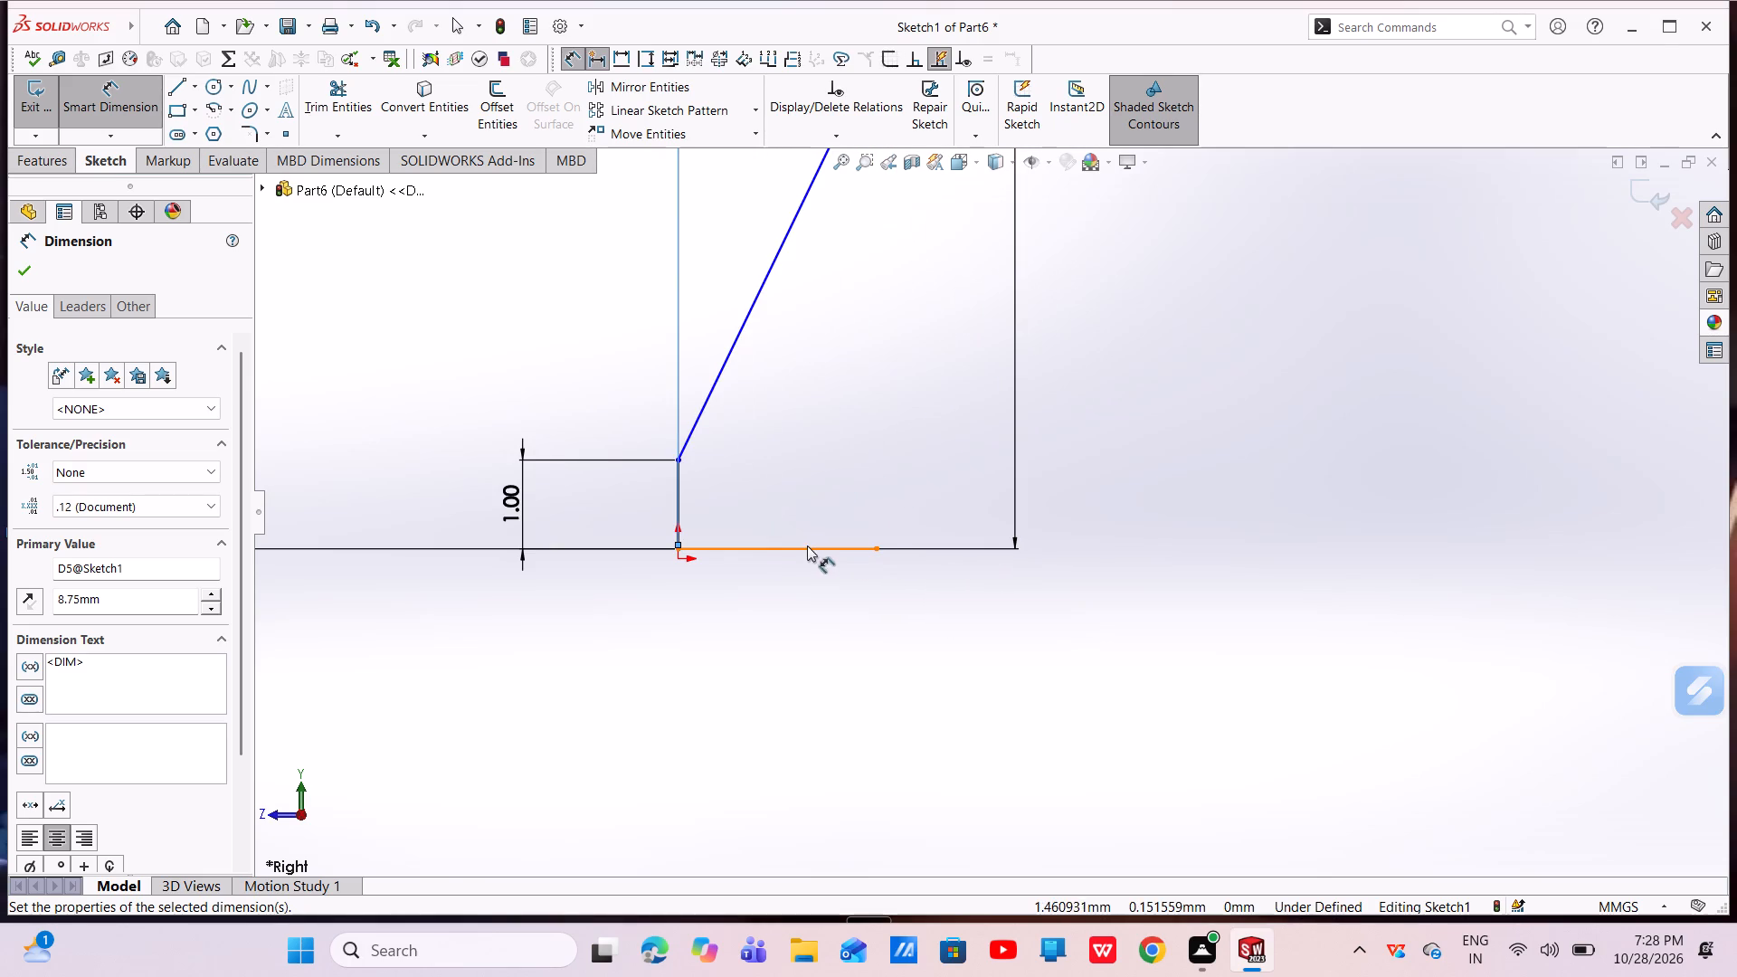
pyautogui.click(807, 545)
pyautogui.click(793, 636)
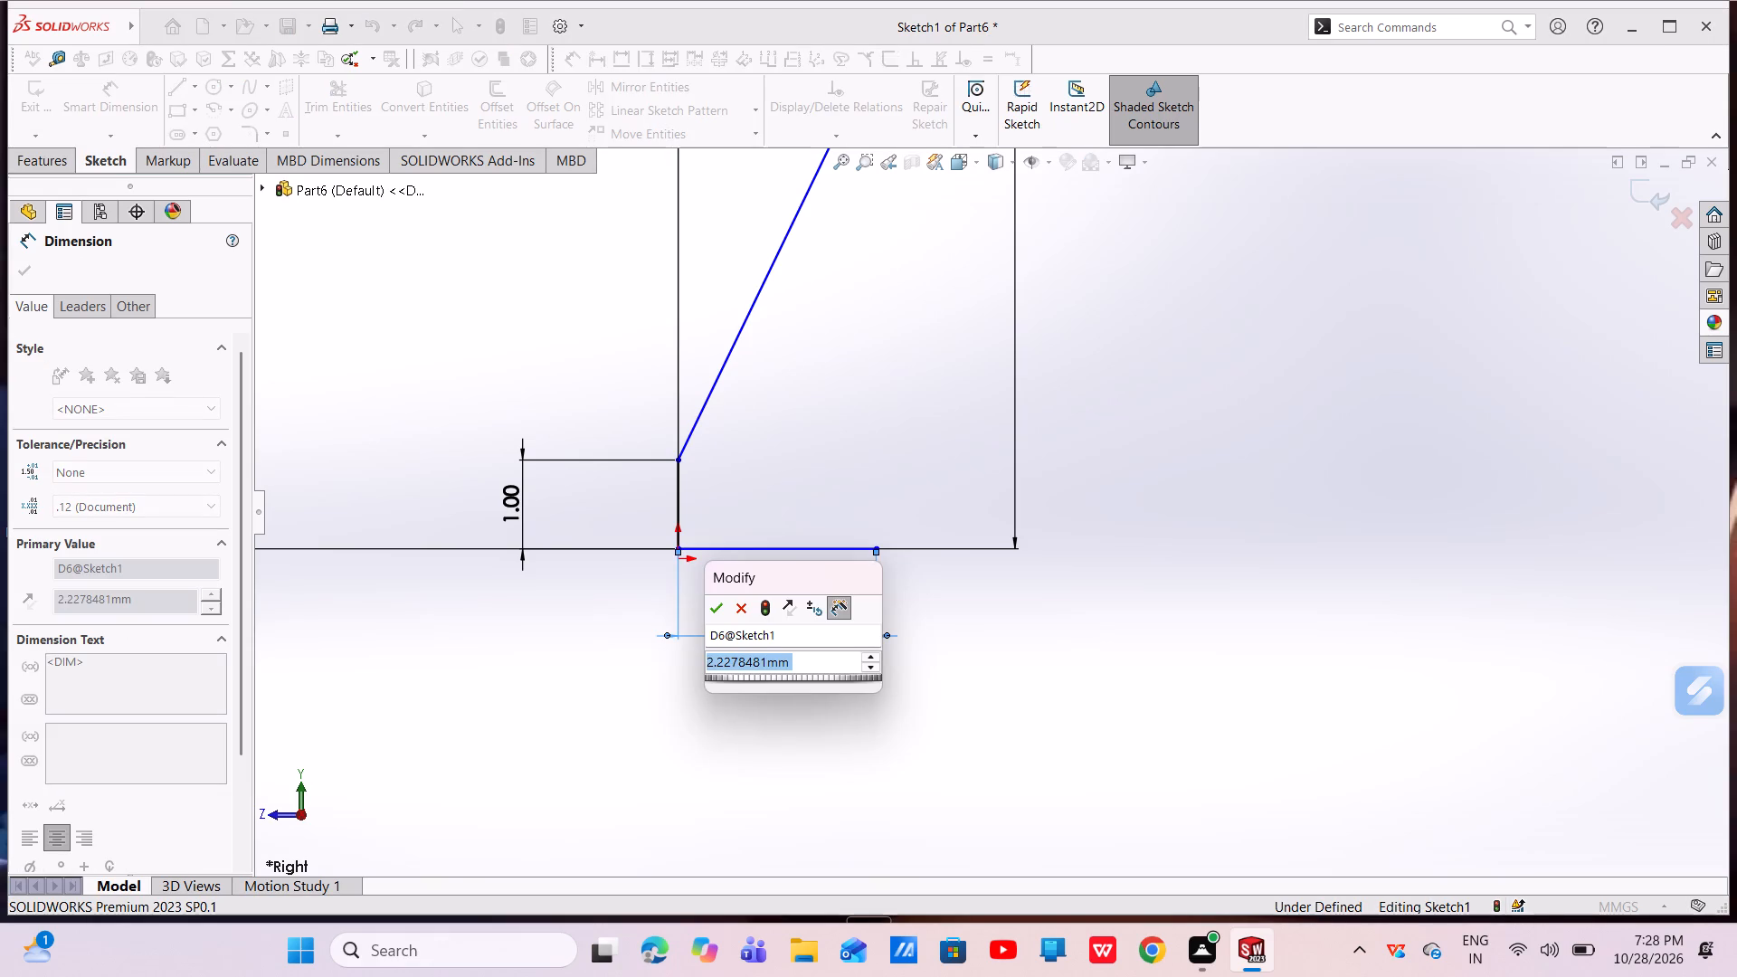
pyautogui.press('BackSpace')
pyautogui.press('1')
pyautogui.write('5.')
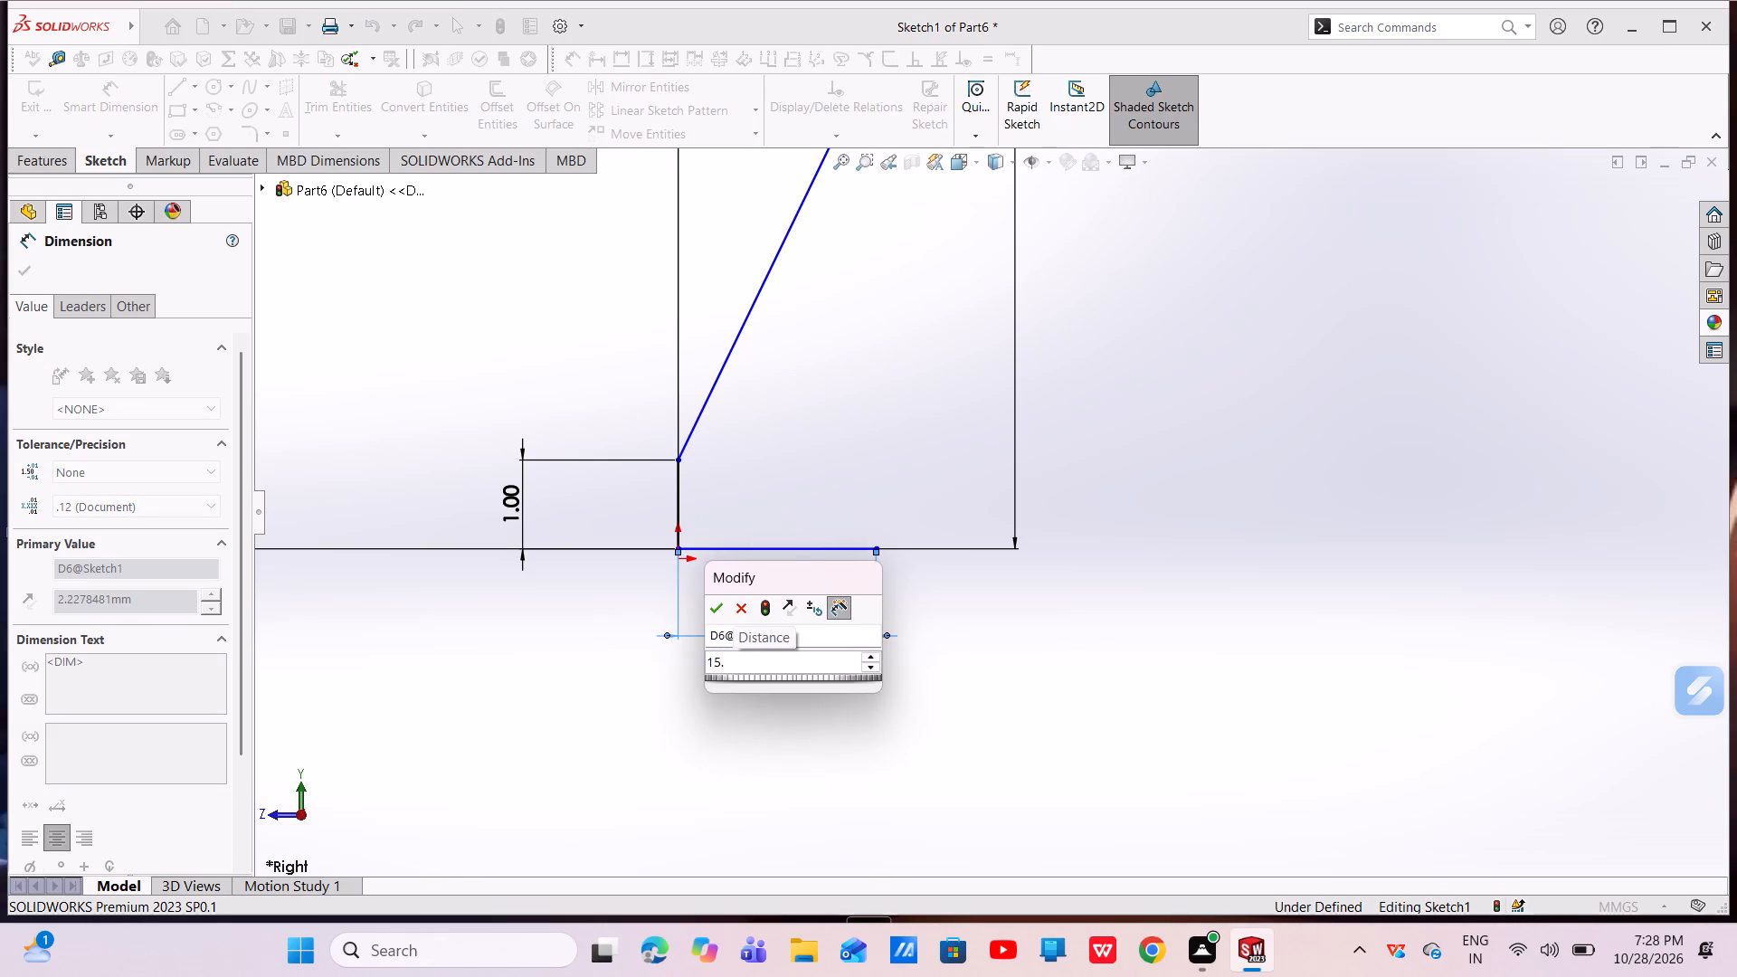
pyautogui.write('25')
pyautogui.press('Return')
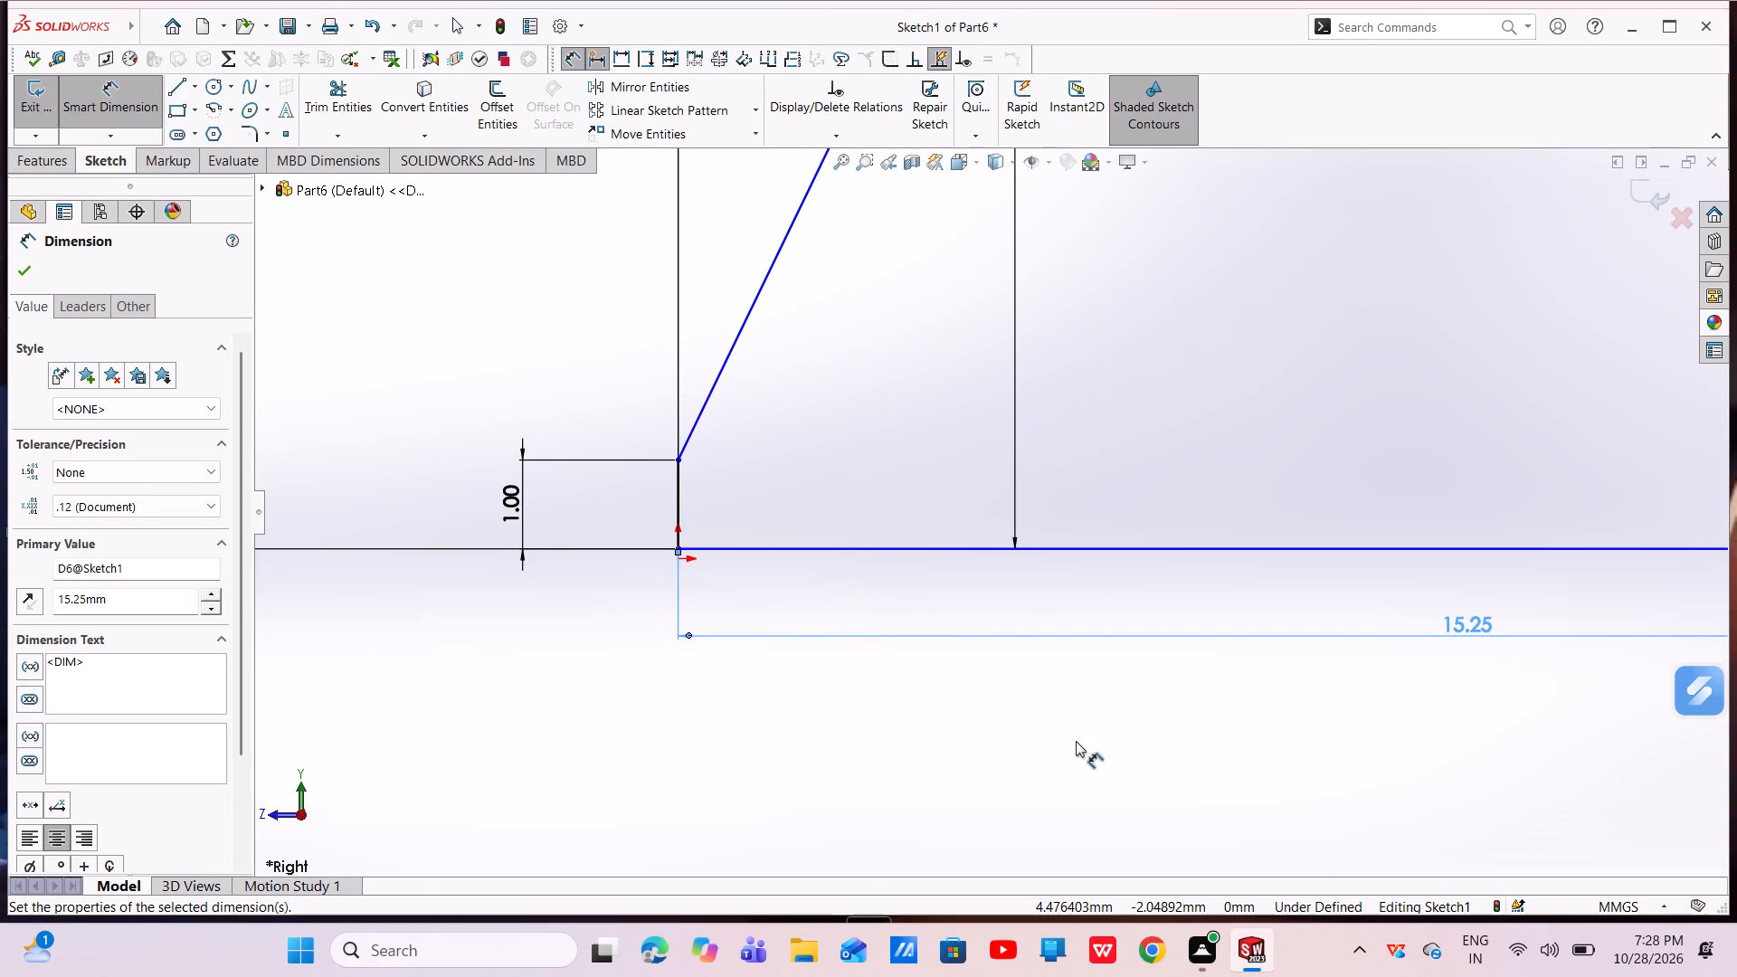
pyautogui.scroll(13, 1068, 664)
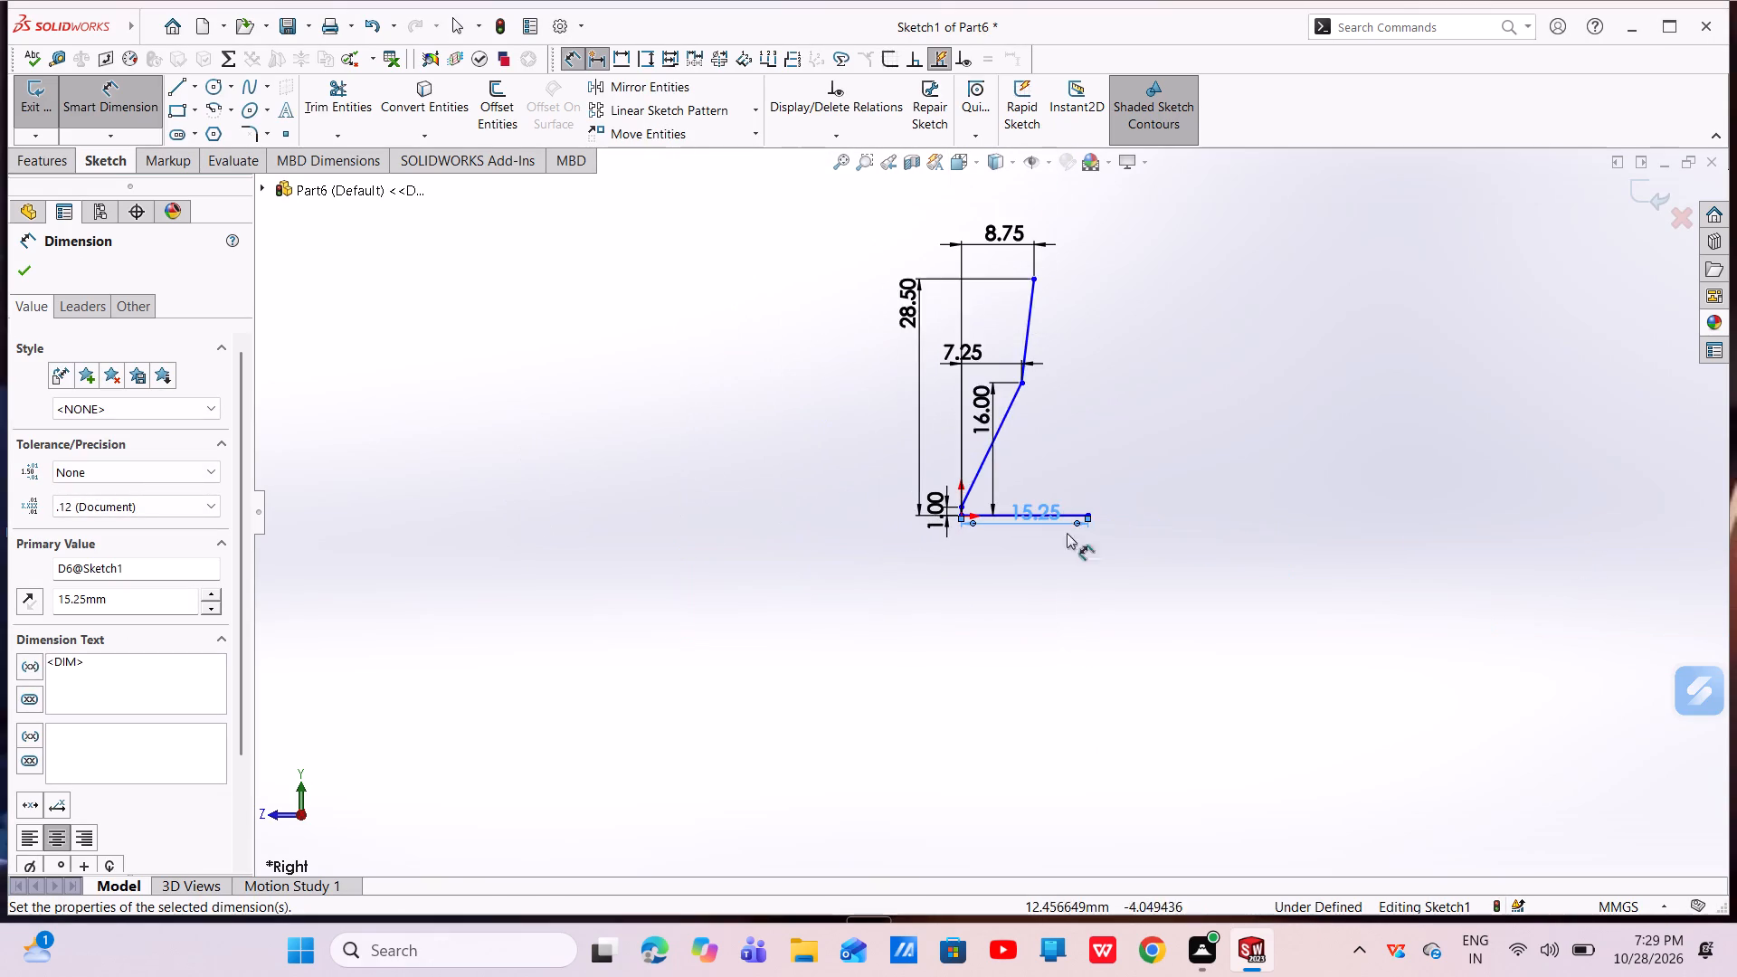
pyautogui.scroll(-3, 1068, 460)
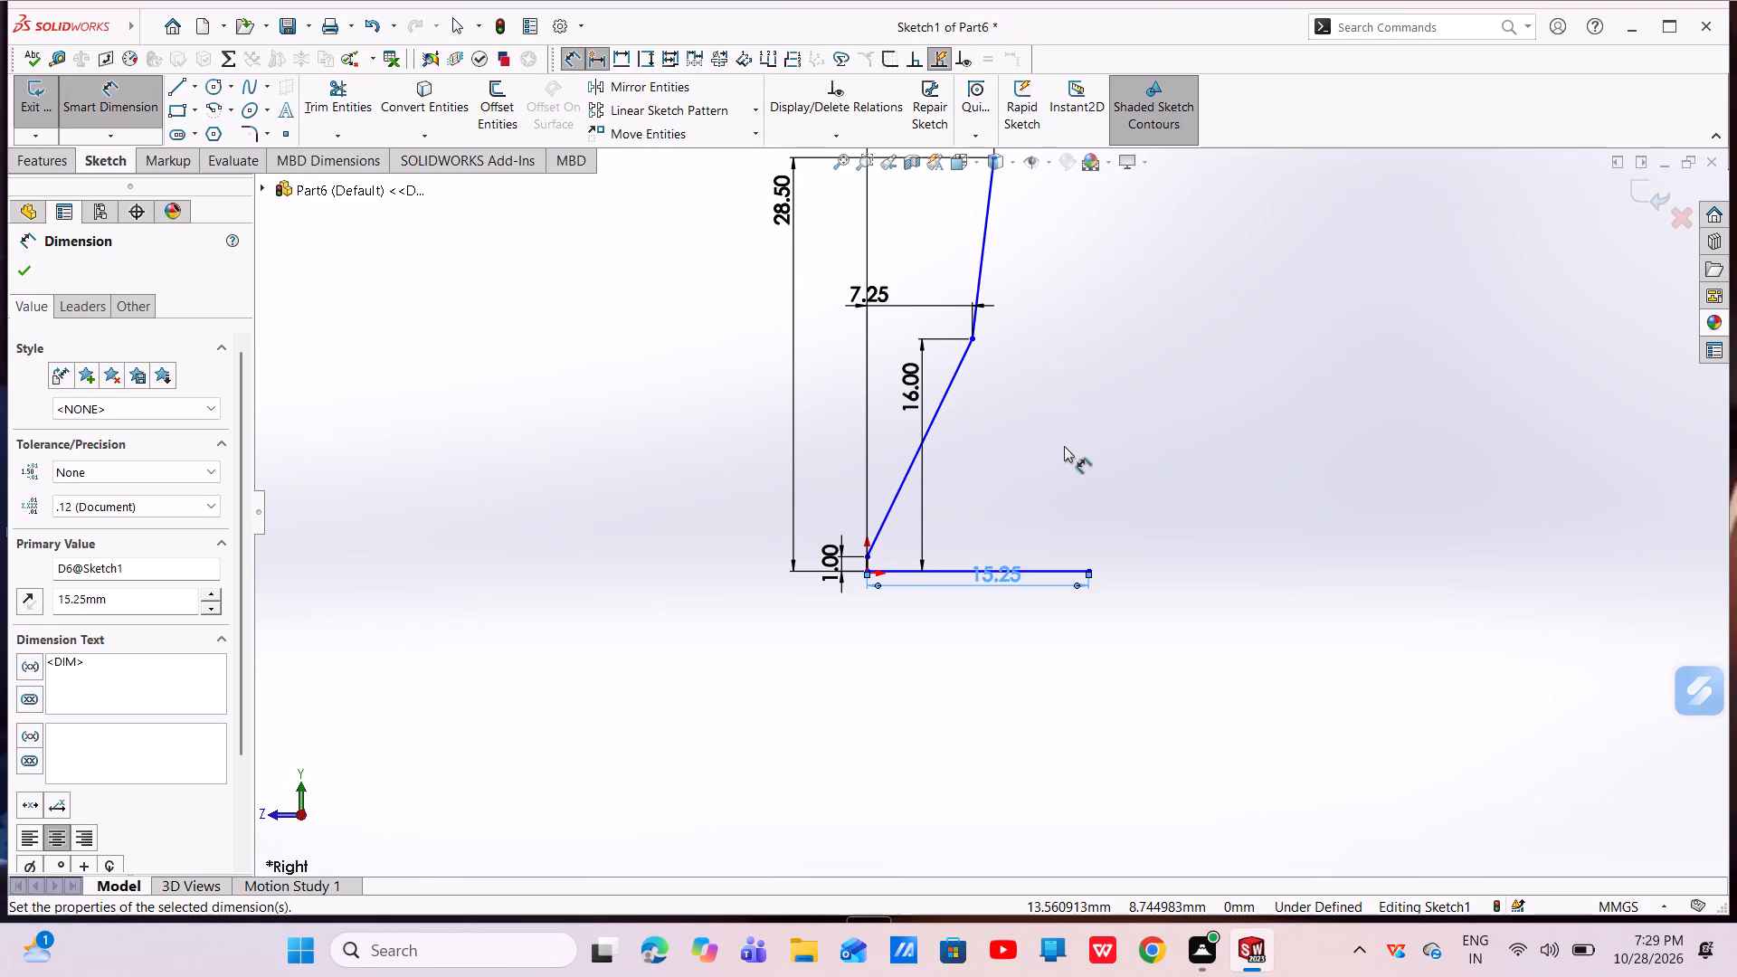
pyautogui.rightClick(1130, 426)
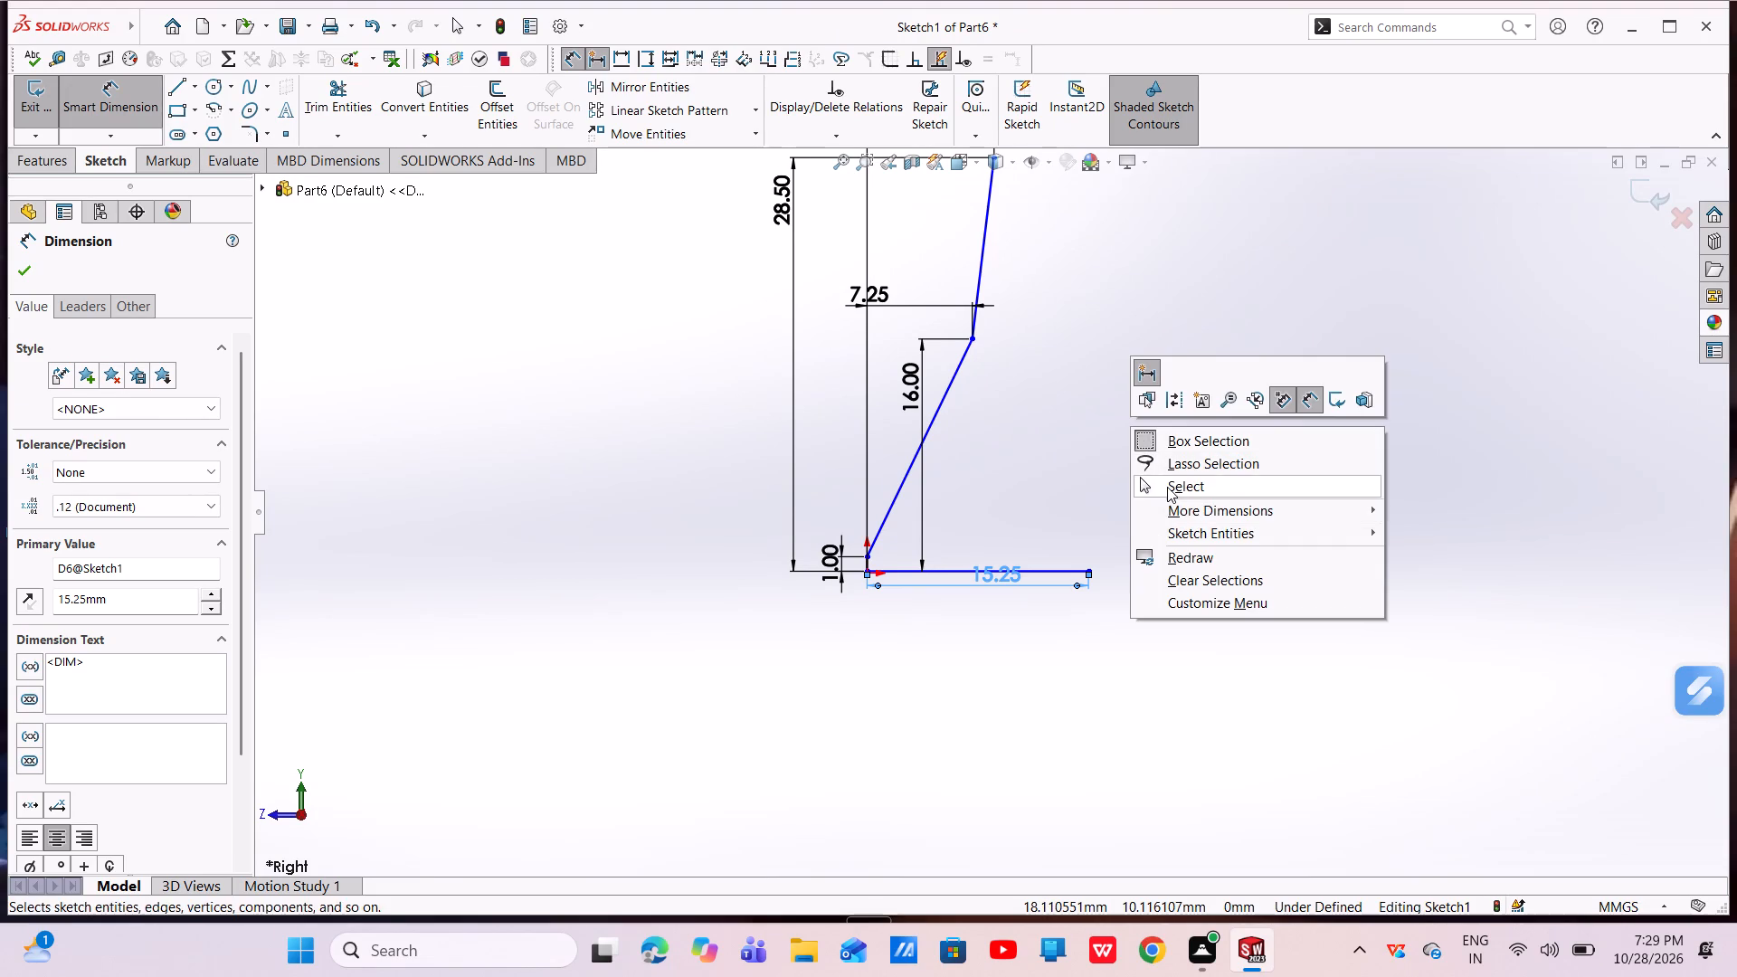
pyautogui.click(1167, 487)
# Make the profile's base corner coincident with the origin.
pyautogui.scroll(5, 1123, 468)
pyautogui.scroll(-6, 1039, 350)
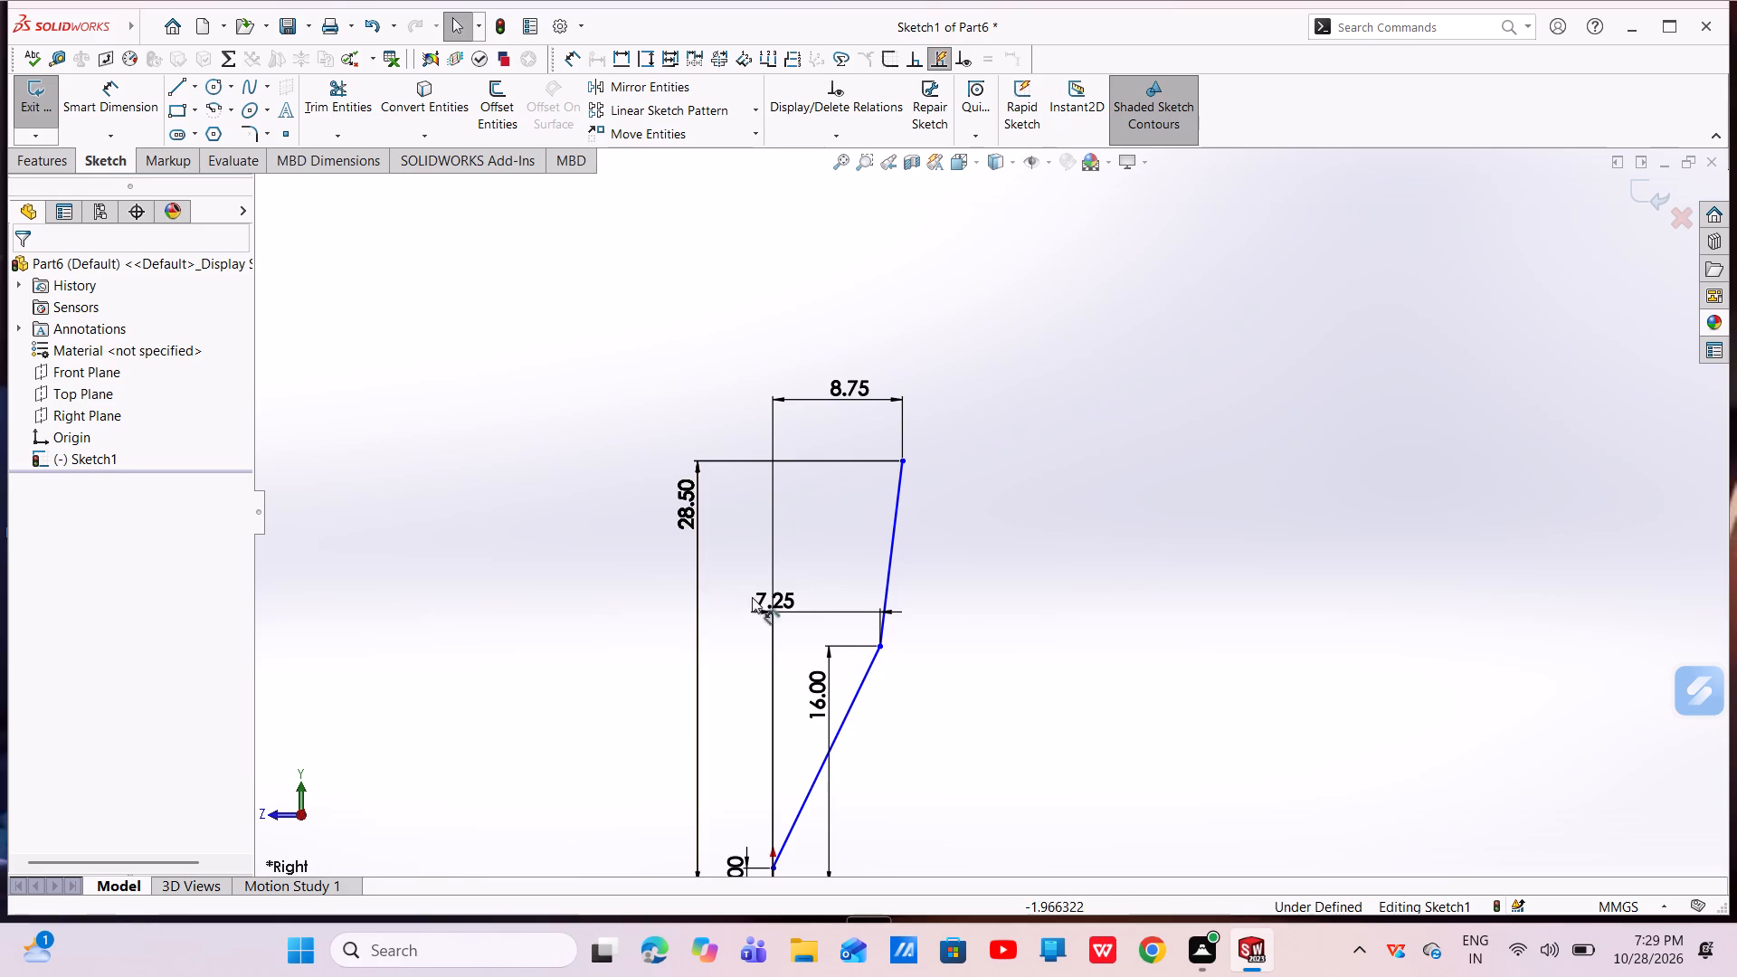
pyautogui.scroll(3, 855, 632)
pyautogui.scroll(-7, 873, 727)
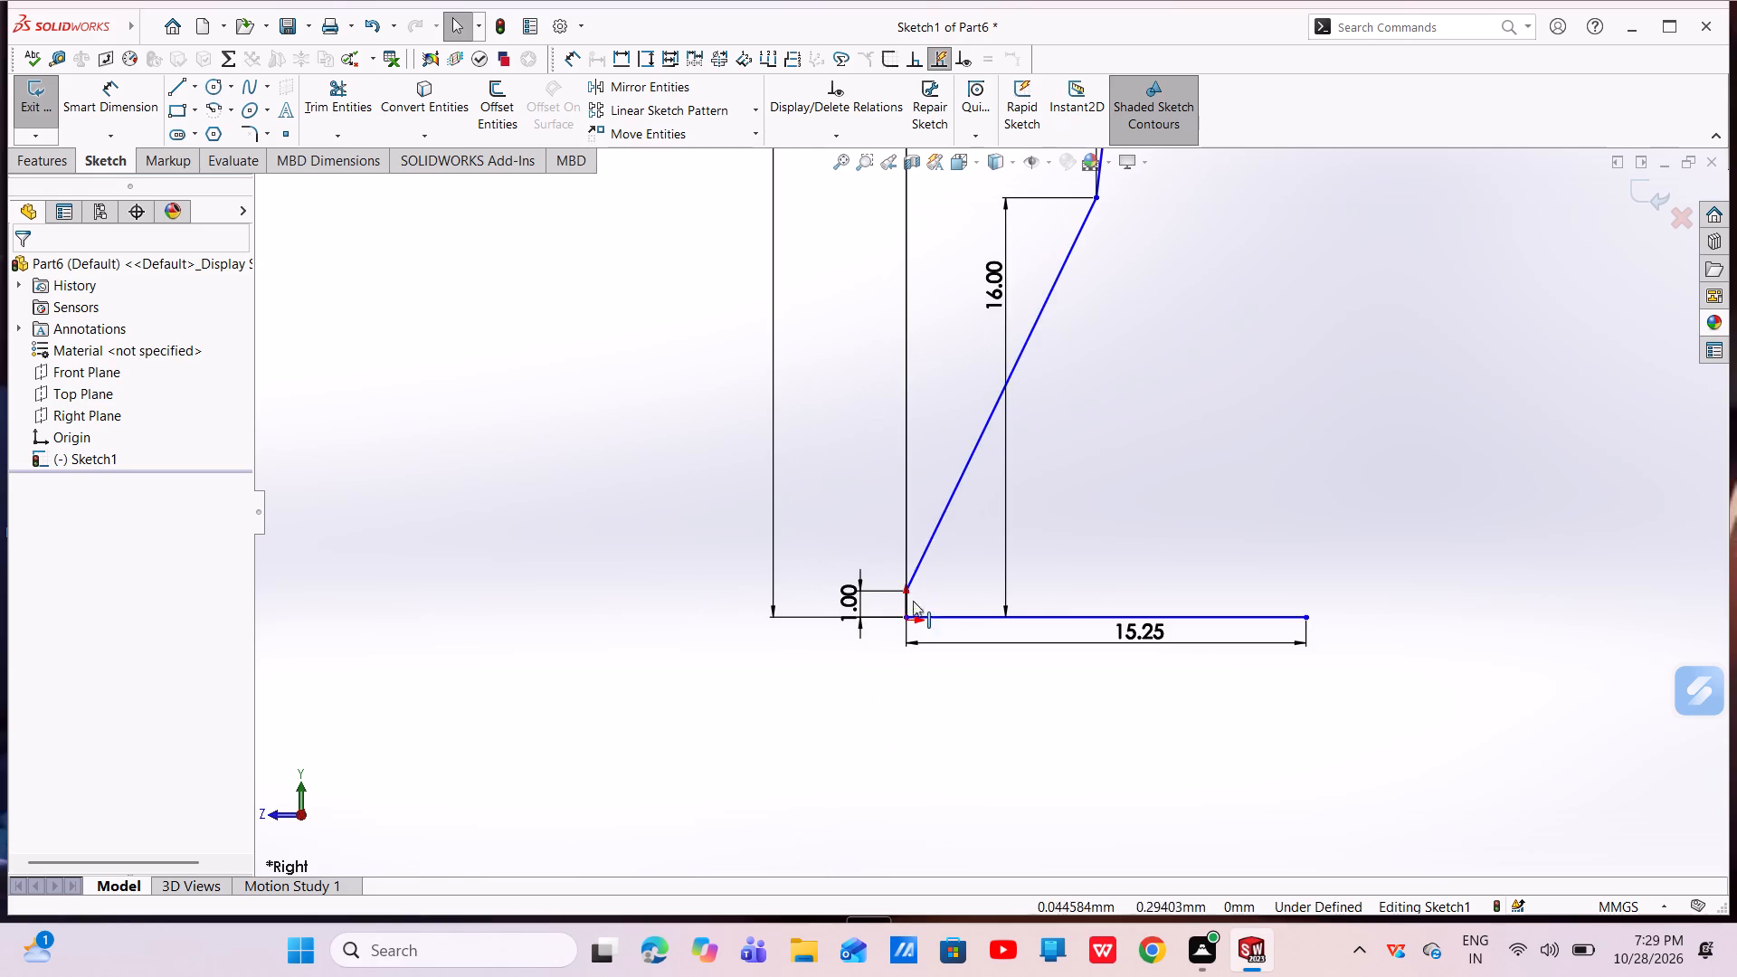
pyautogui.scroll(-13, 915, 595)
pyautogui.scroll(-5, 927, 743)
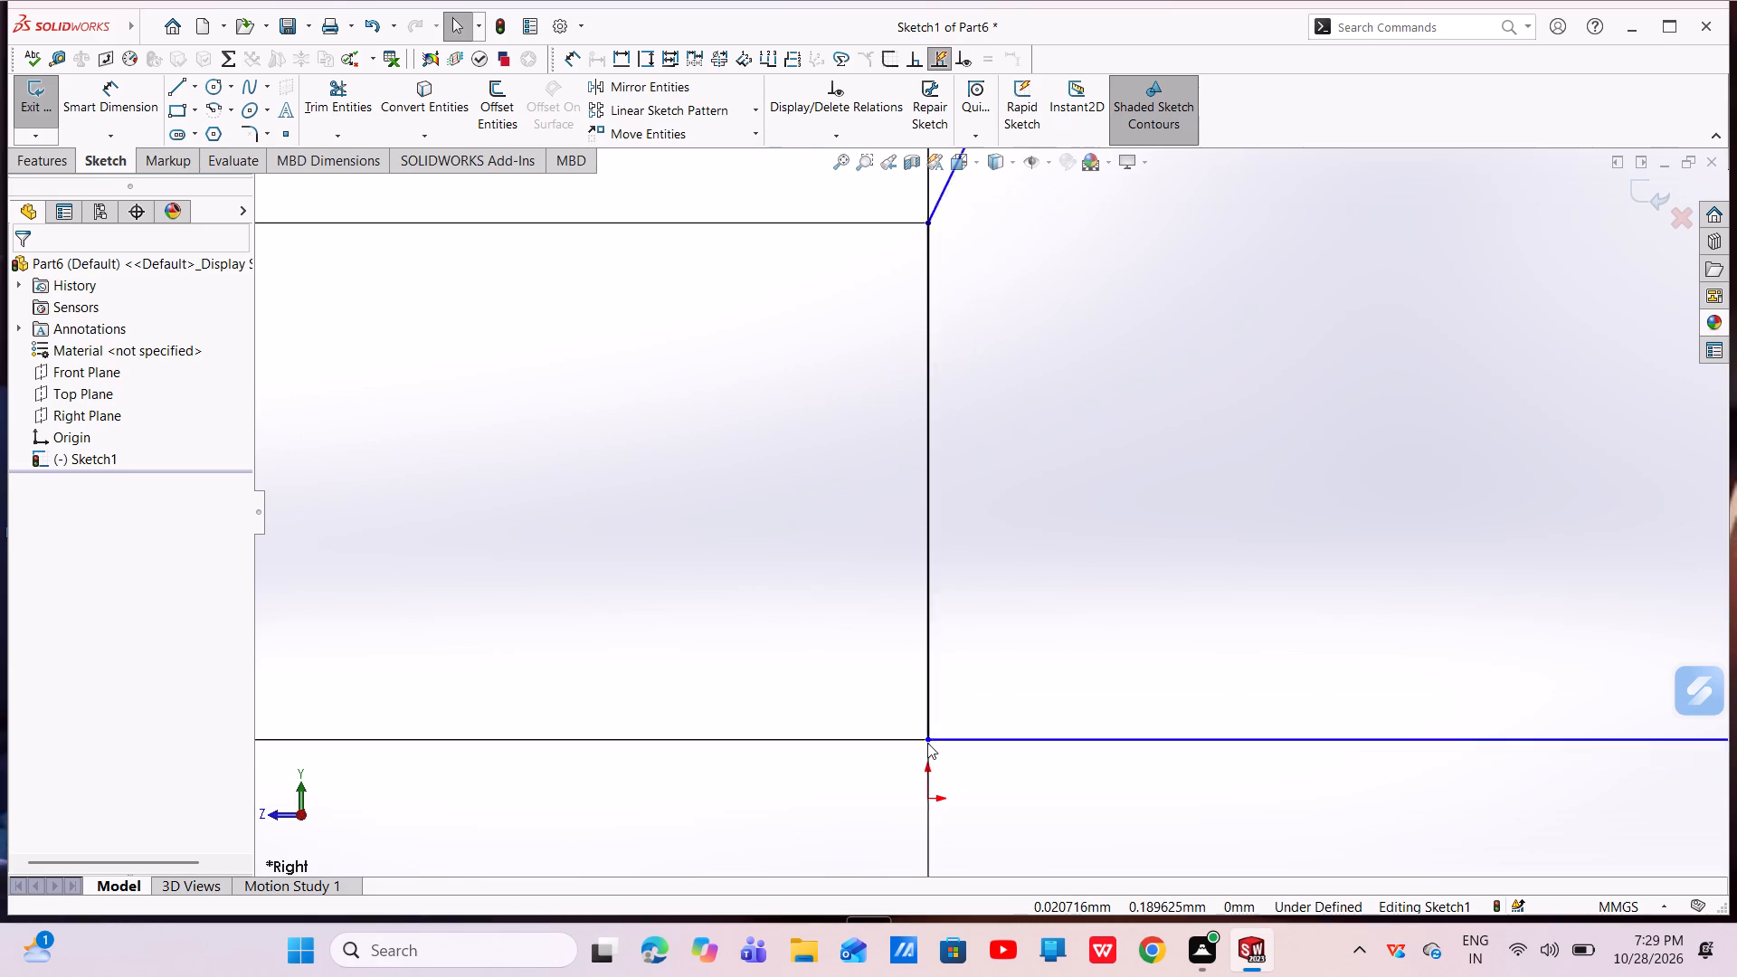
pyautogui.scroll(-2, 927, 743)
pyautogui.scroll(1, 944, 731)
pyautogui.scroll(-3, 944, 731)
pyautogui.scroll(2, 945, 729)
pyautogui.scroll(-1, 947, 726)
pyautogui.scroll(-4, 982, 541)
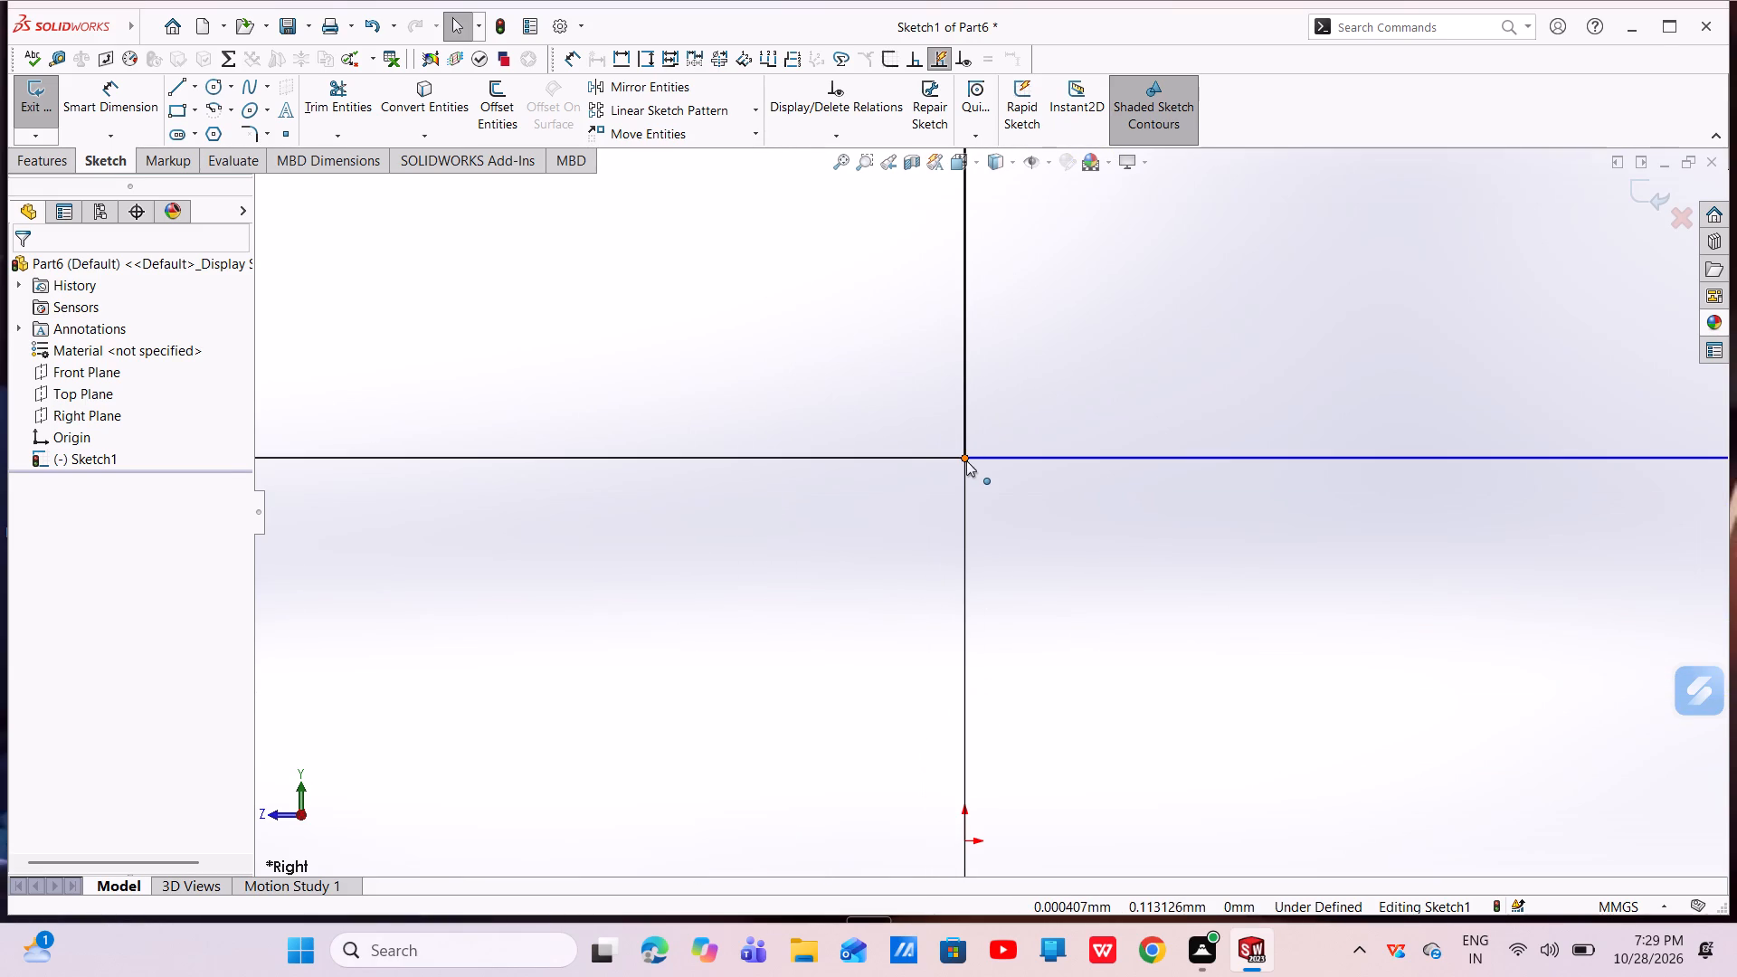
pyautogui.click(966, 460)
pyautogui.scroll(5, 1030, 556)
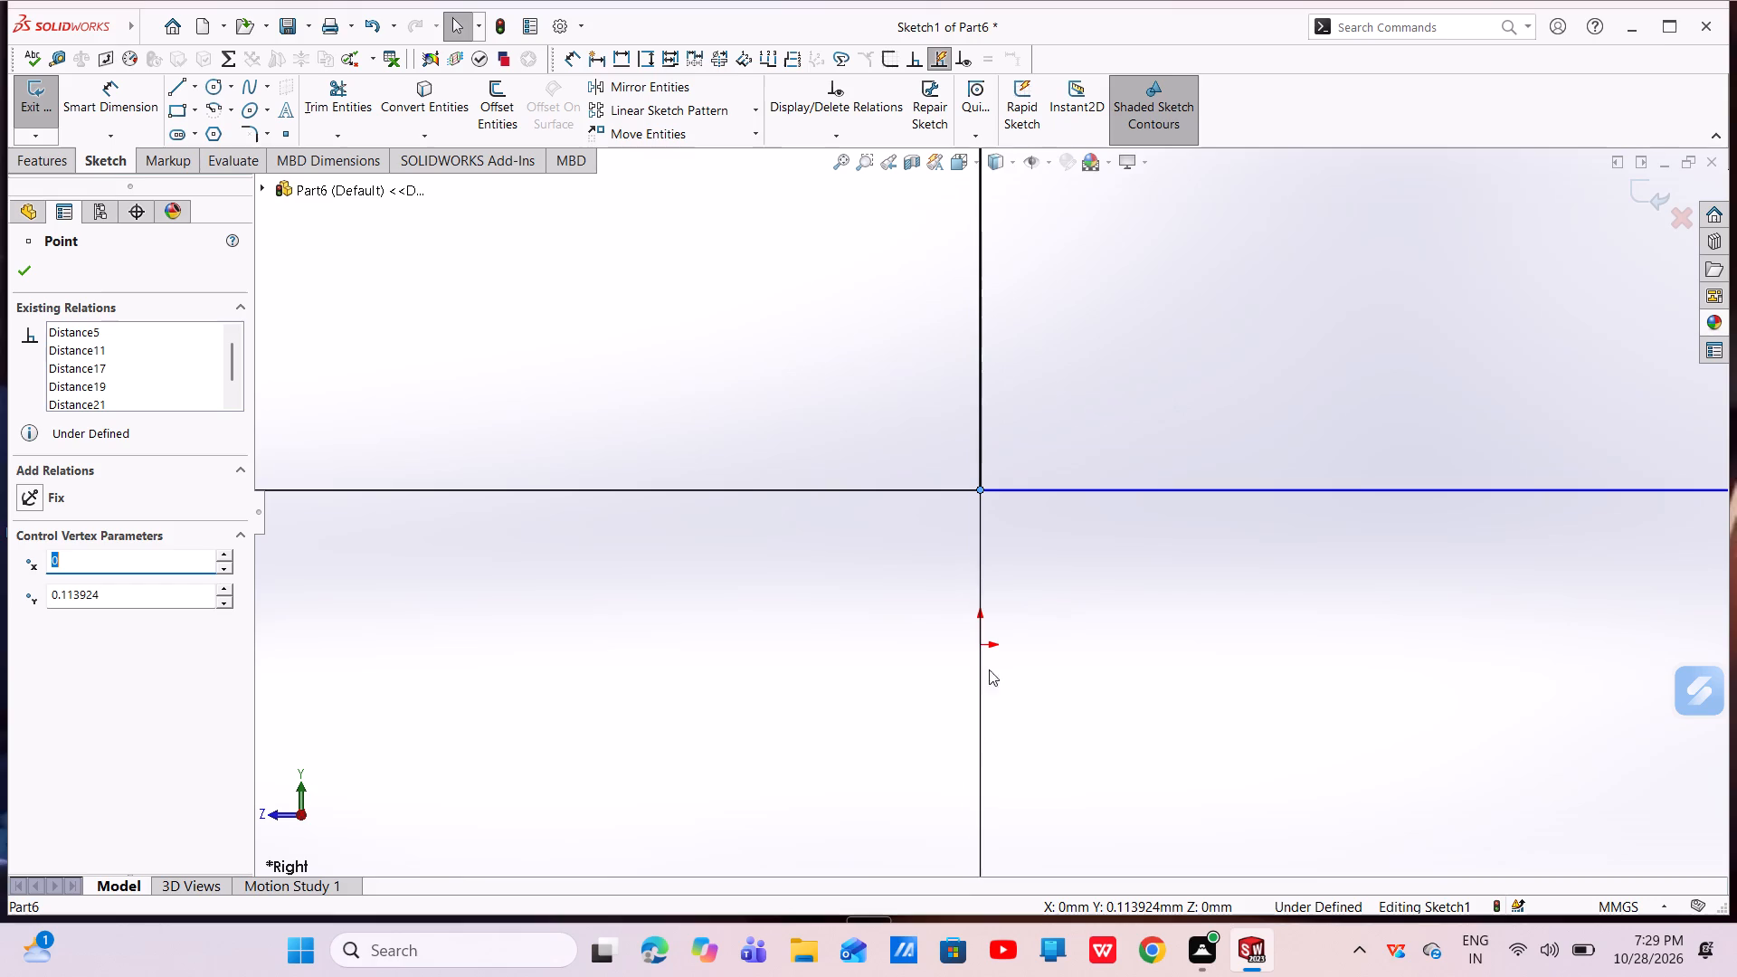
pyautogui.keyDown('ctrl'); pyautogui.click(980, 646); pyautogui.keyUp('ctrl')
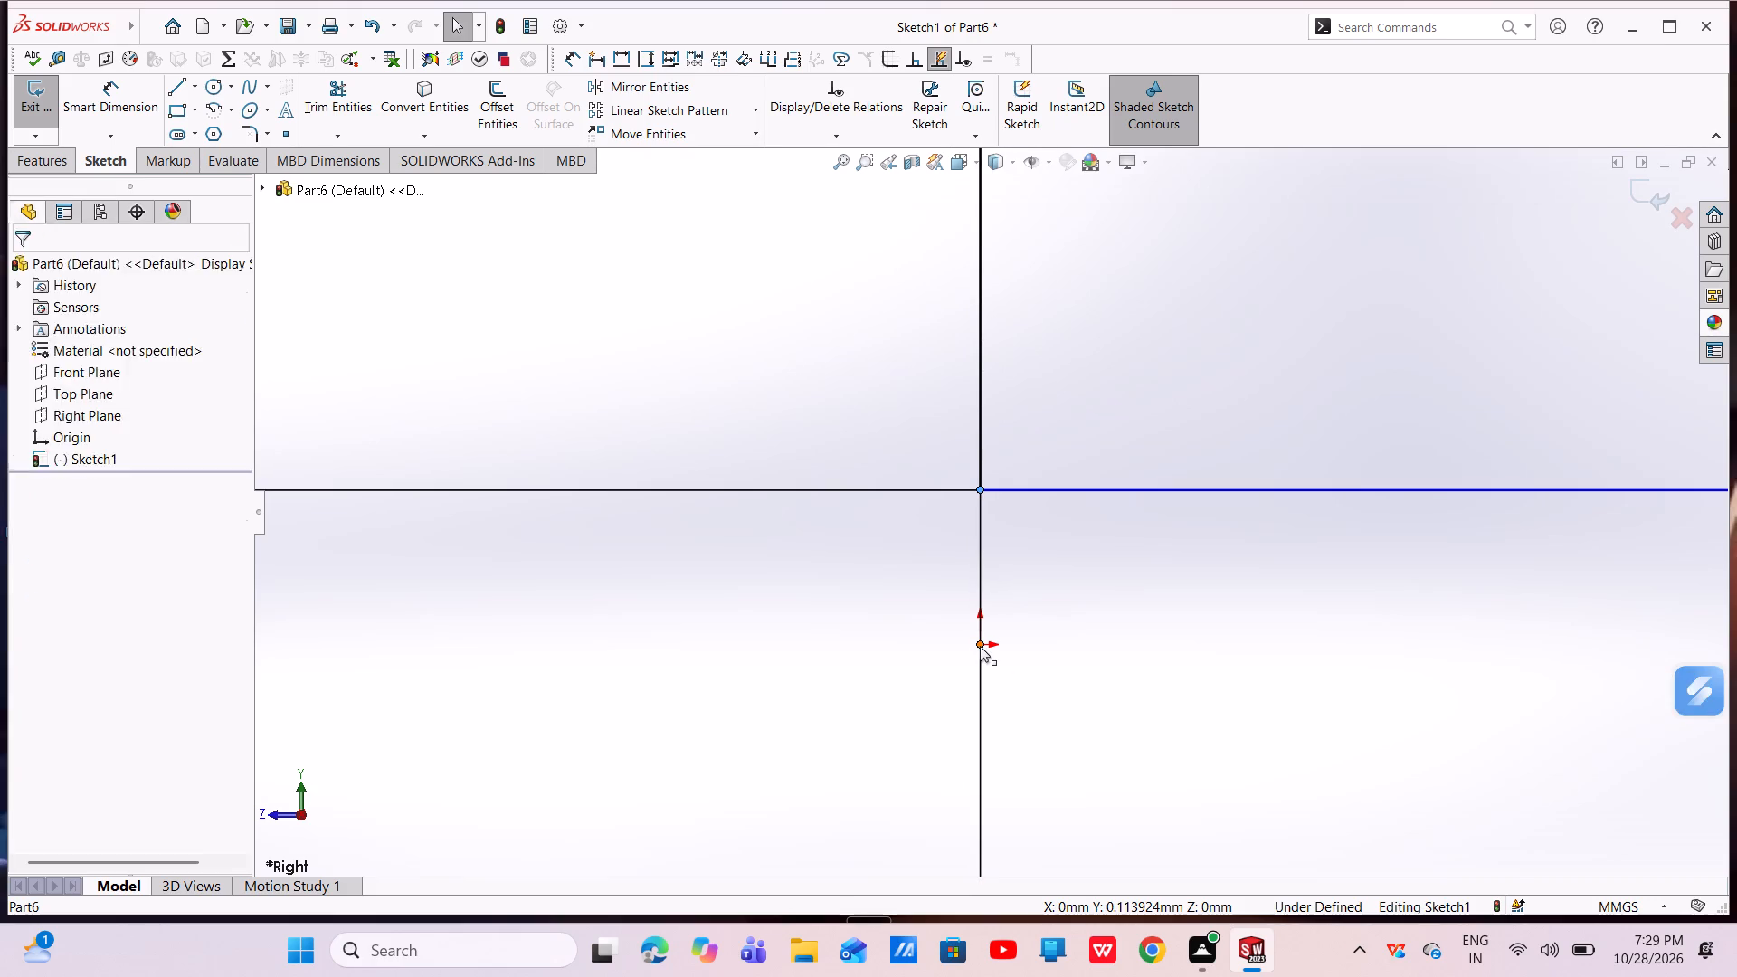
pyautogui.click(1087, 564)
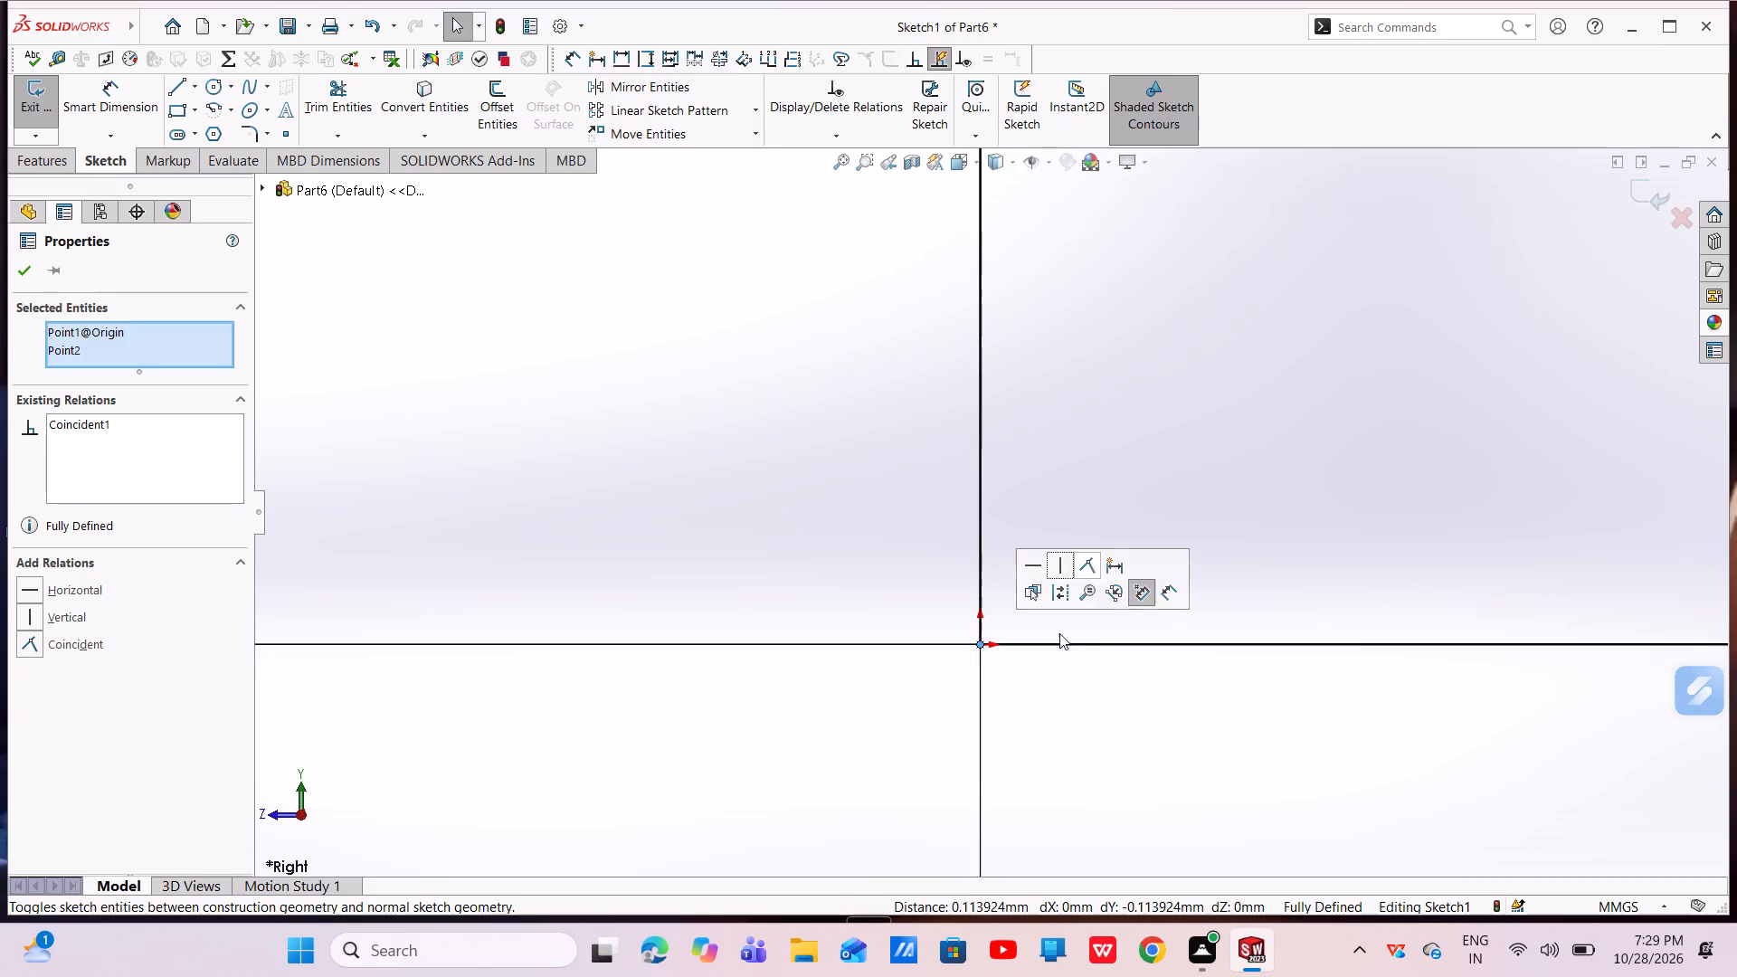
pyautogui.scroll(2, 1051, 675)
pyautogui.scroll(-1, 1051, 675)
pyautogui.scroll(1, 1051, 675)
pyautogui.press('Escape')
# Move the 16 mm height dimension to the outer side of the vertical base line, in line with the 1 mm dimension.
pyautogui.scroll(10, 1053, 636)
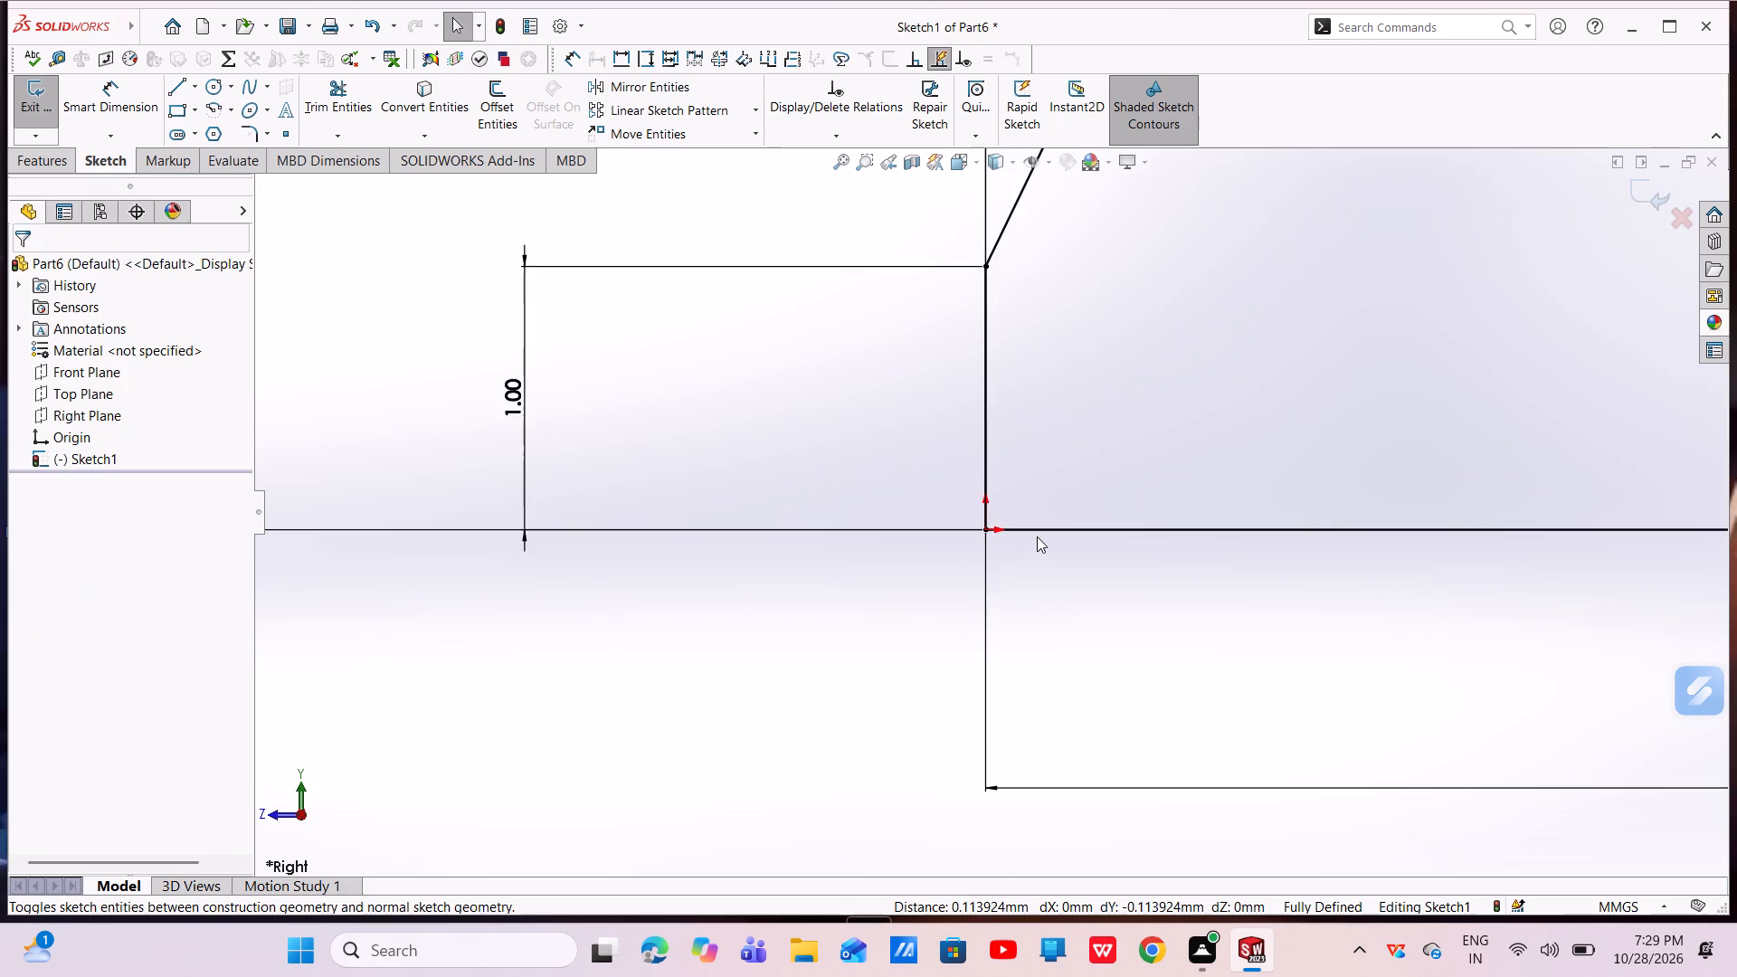
pyautogui.scroll(7, 1037, 536)
pyautogui.scroll(3, 1078, 461)
pyautogui.moveTo(1046, 277); pyautogui.dragTo(940, 305)
pyautogui.press('Escape')
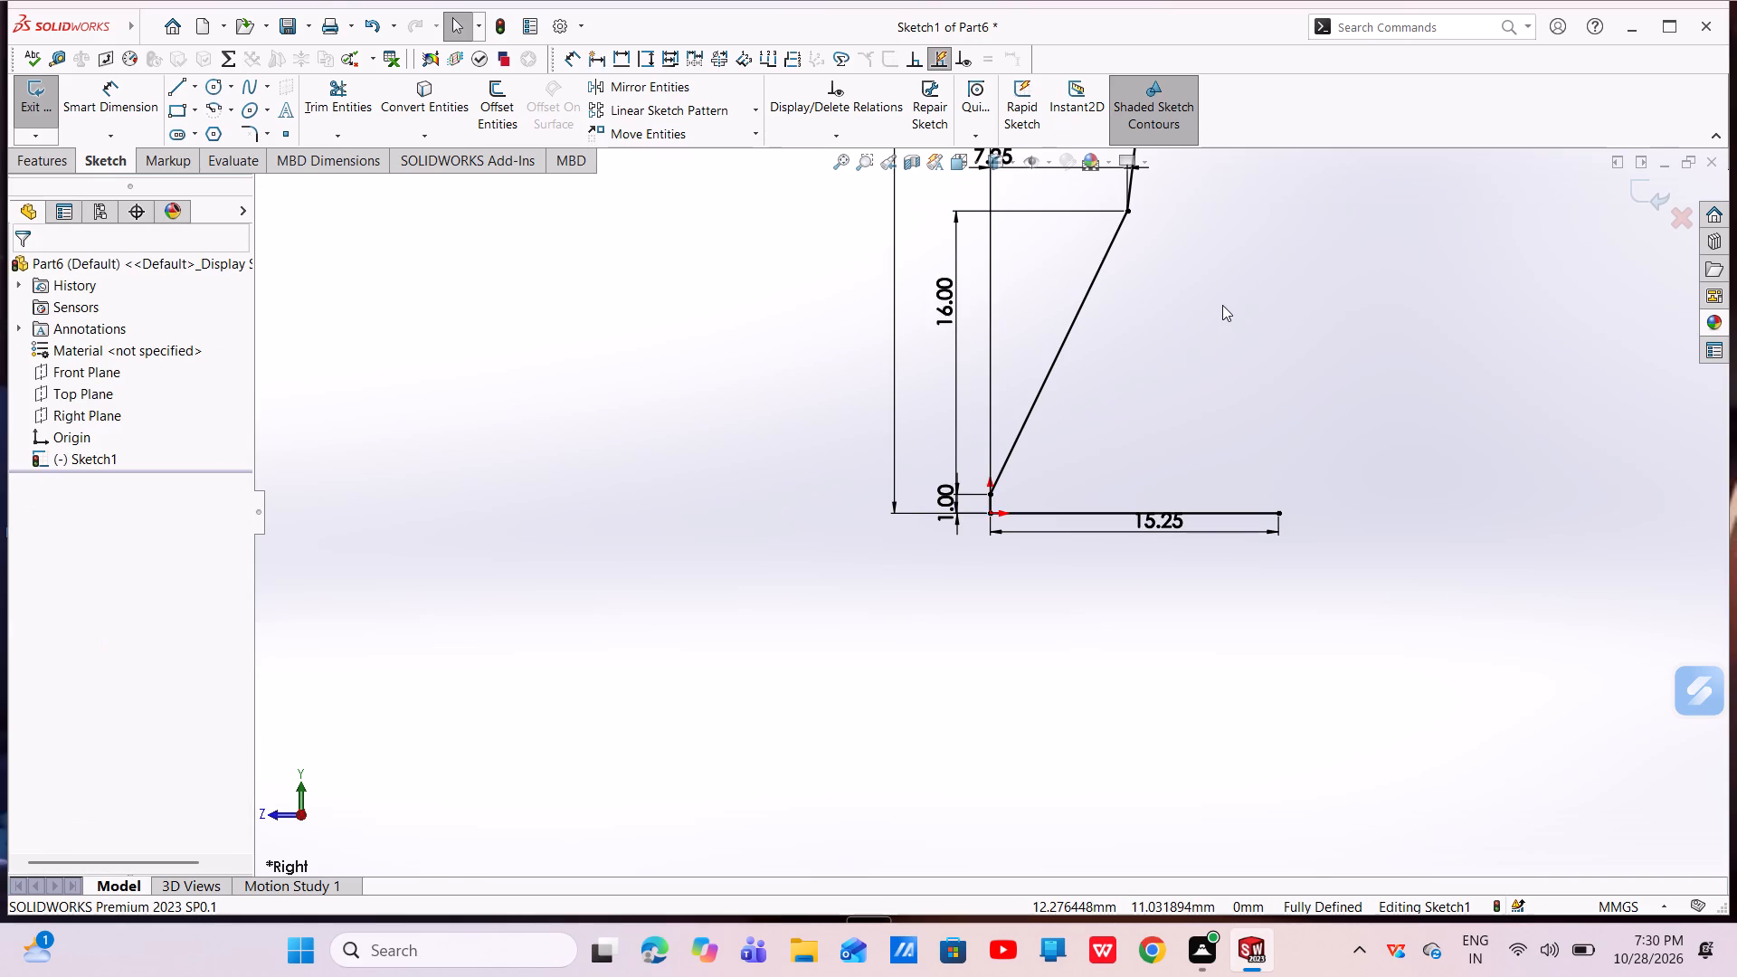
pyautogui.press('Escape')
# Sketch a hooked lip from the profile's top endpoint: an inward-rising line about 5.9 mm long, a perpendicular leg, a short cap and parallel return lines.
pyautogui.scroll(1, 1174, 333)
pyautogui.scroll(-1, 1174, 333)
pyautogui.scroll(6, 1174, 333)
pyautogui.scroll(-3, 1060, 334)
pyautogui.scroll(1, 1060, 334)
pyautogui.scroll(-3, 1060, 334)
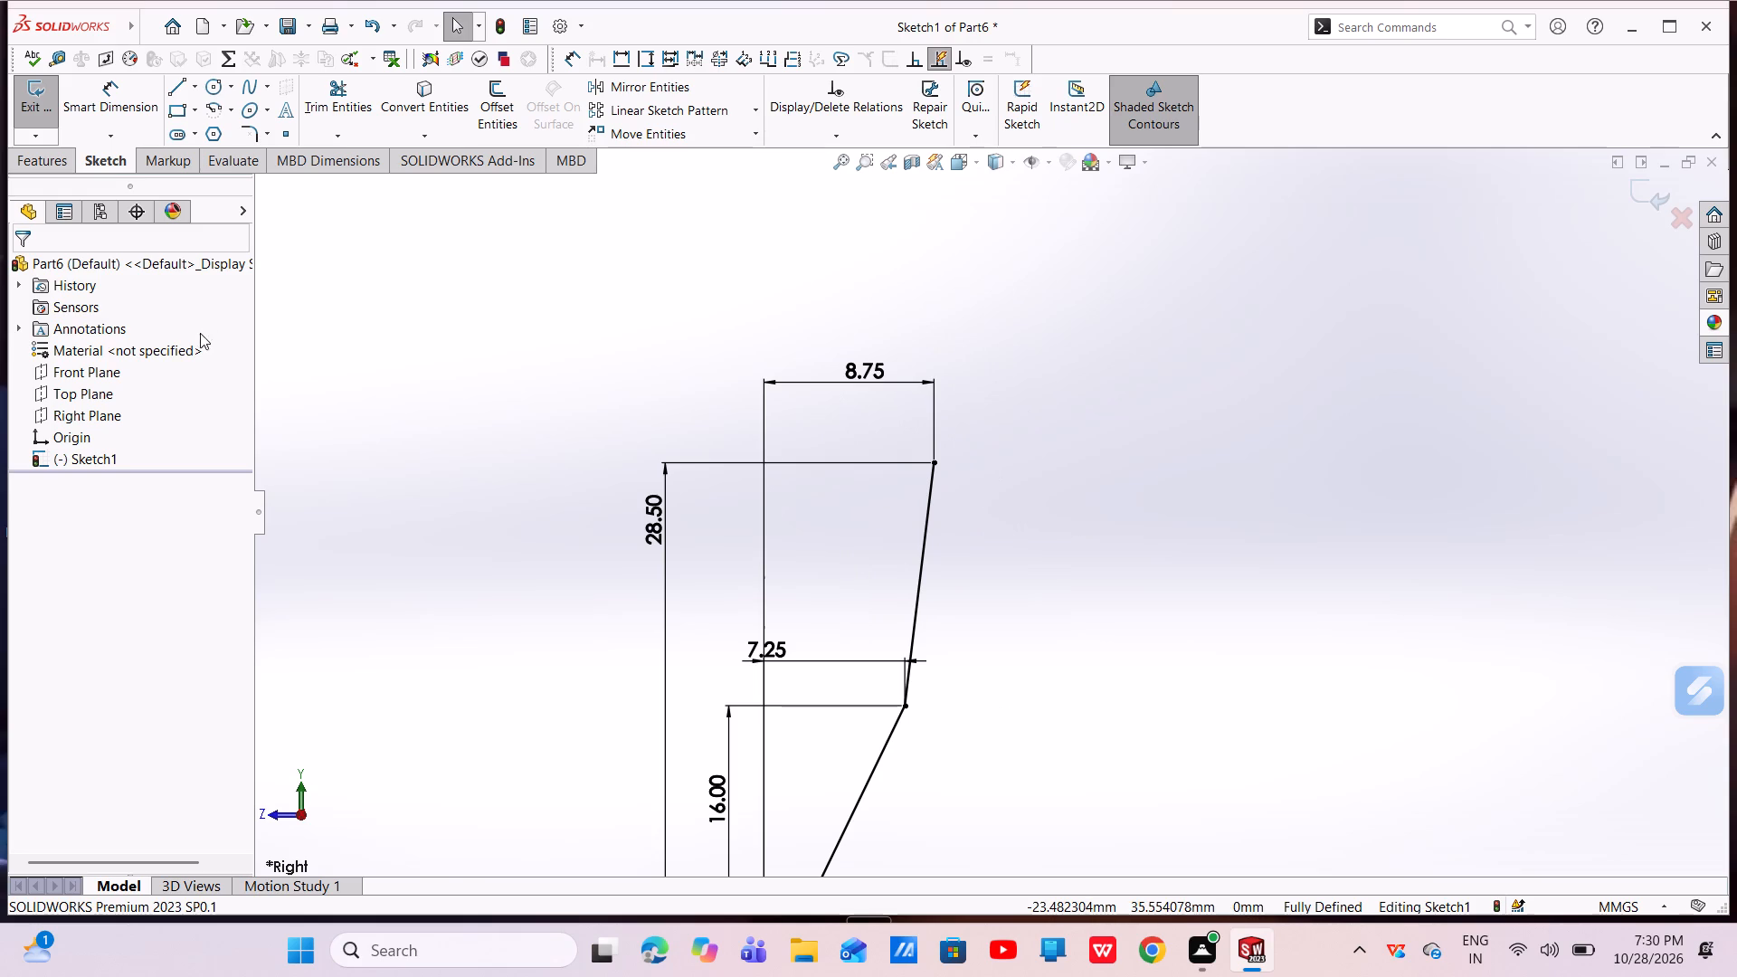
pyautogui.click(177, 92)
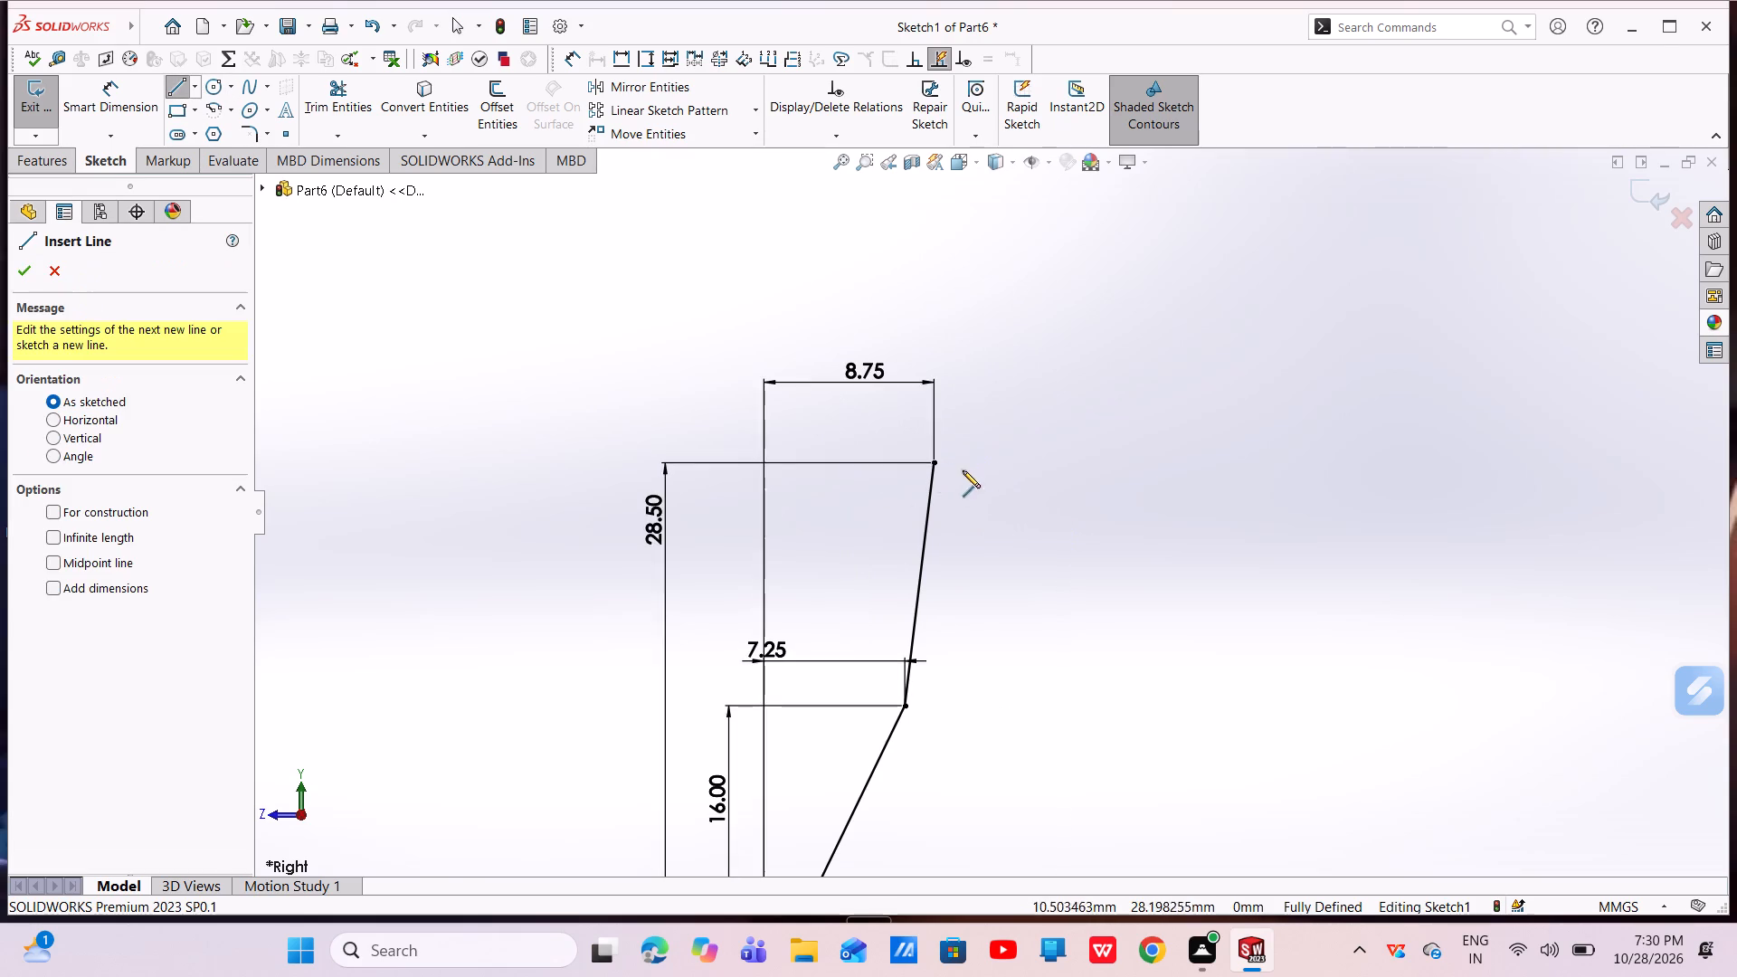
pyautogui.click(937, 461)
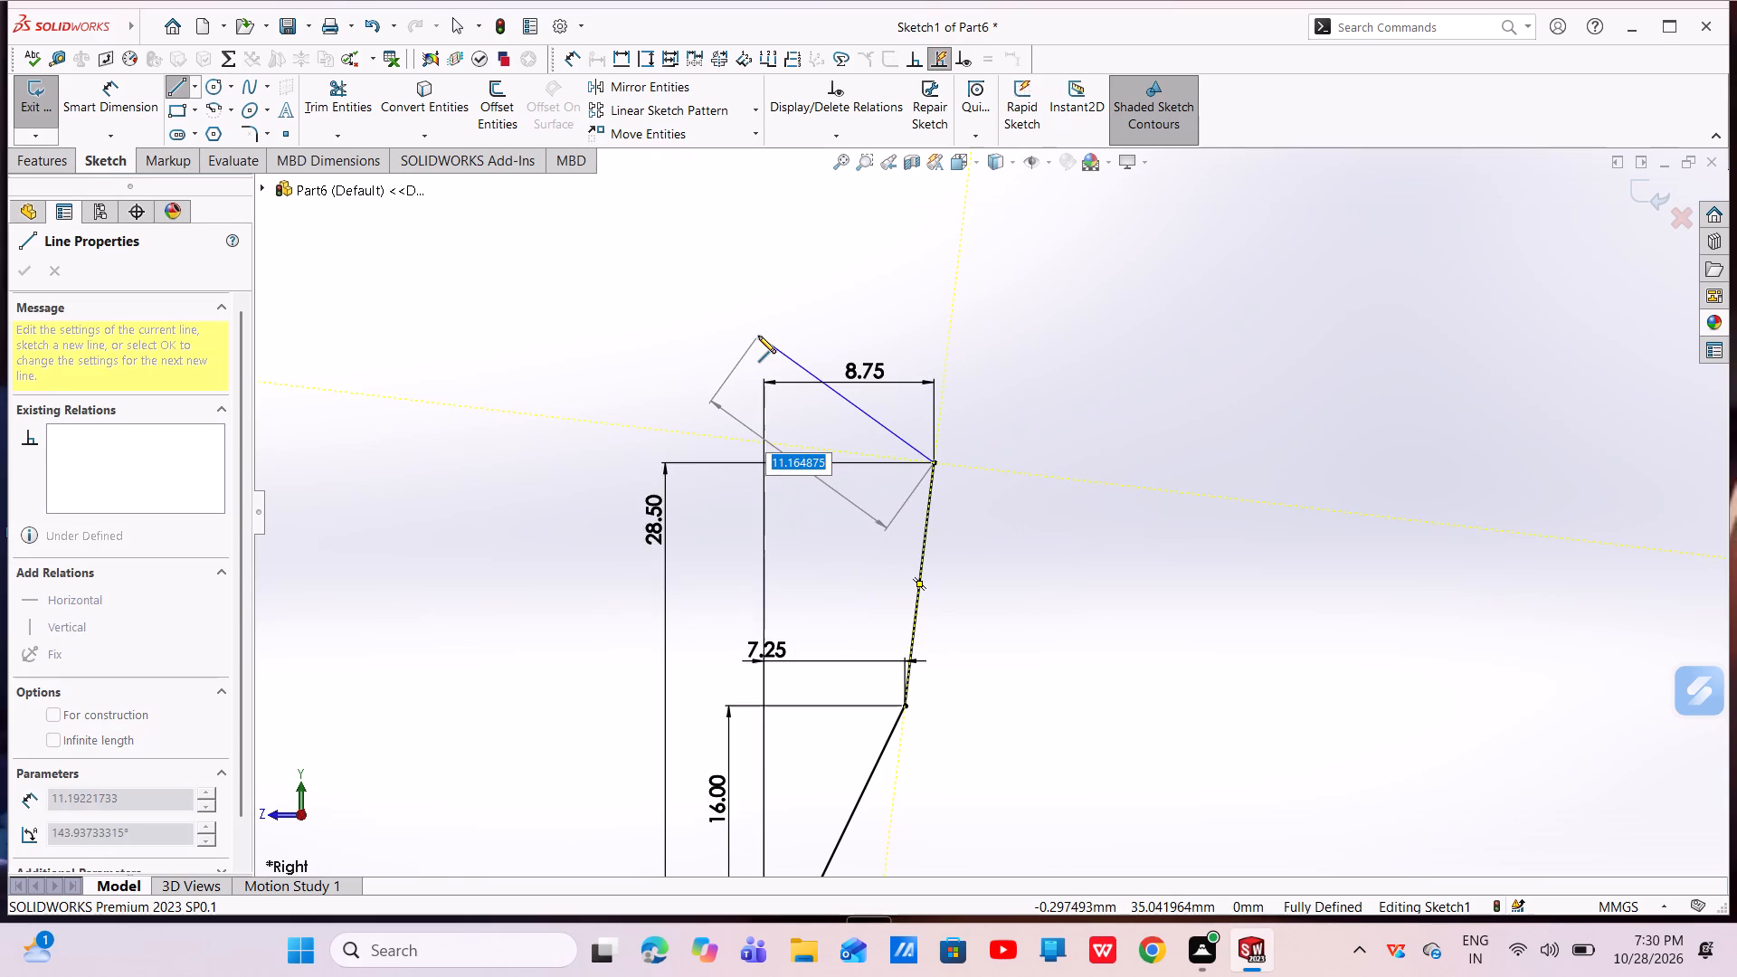
pyautogui.click(834, 406)
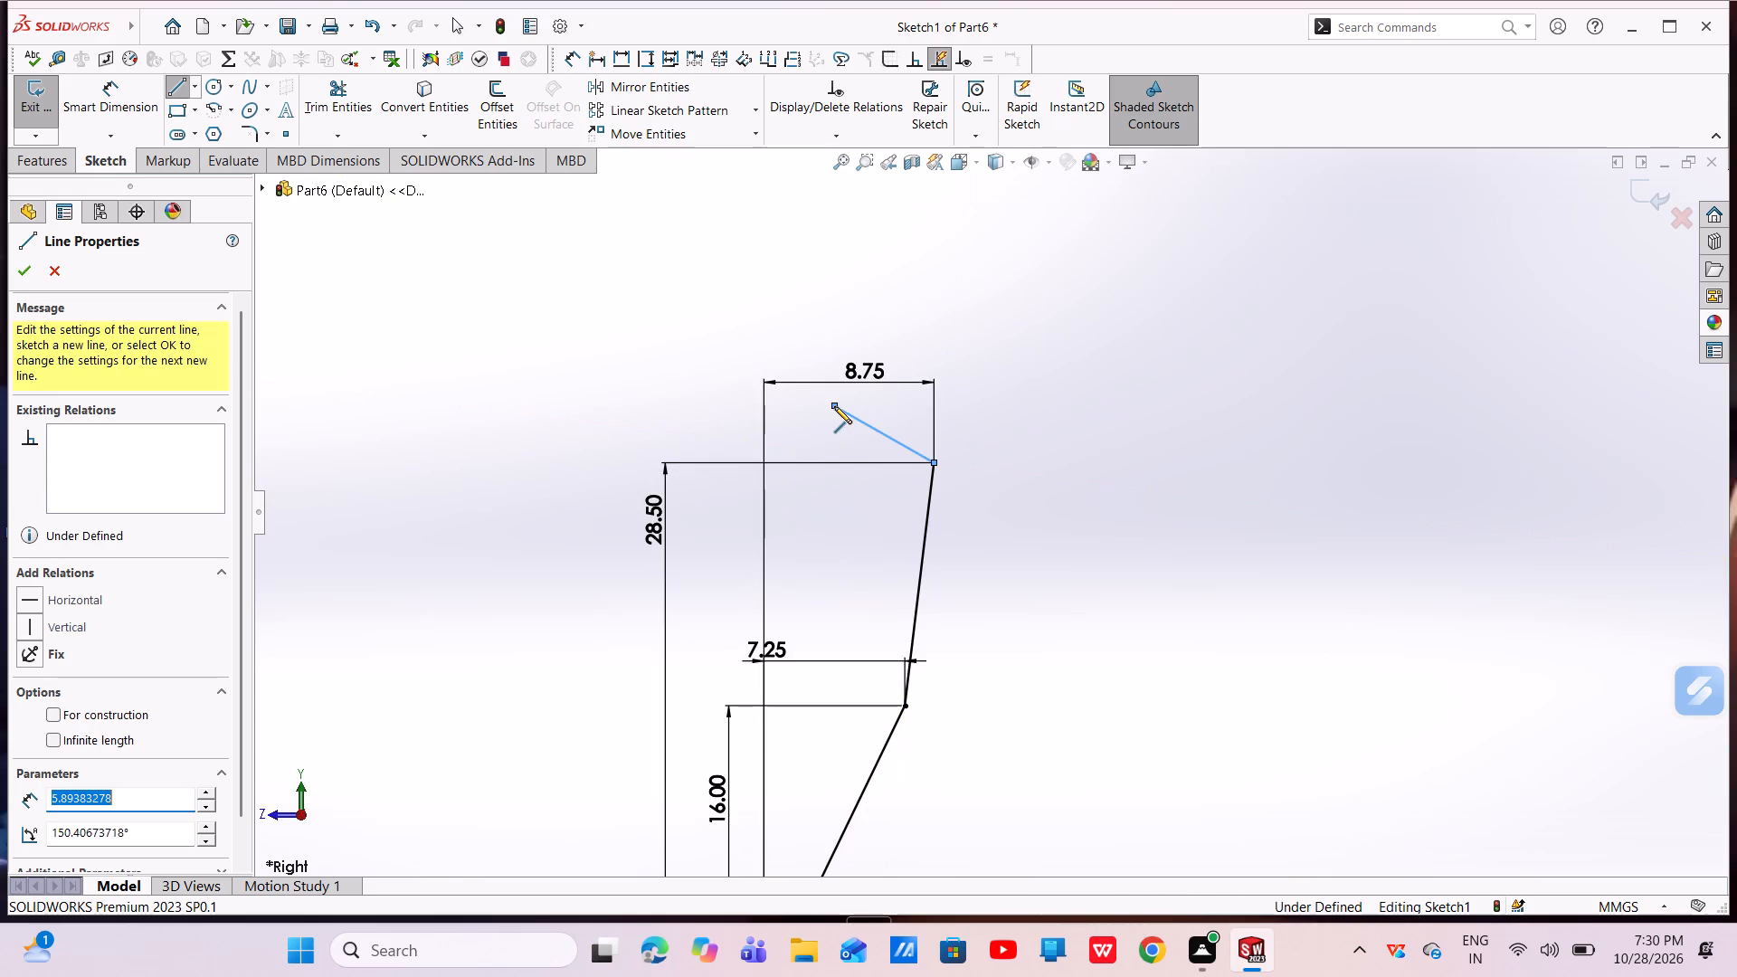
pyautogui.click(887, 318)
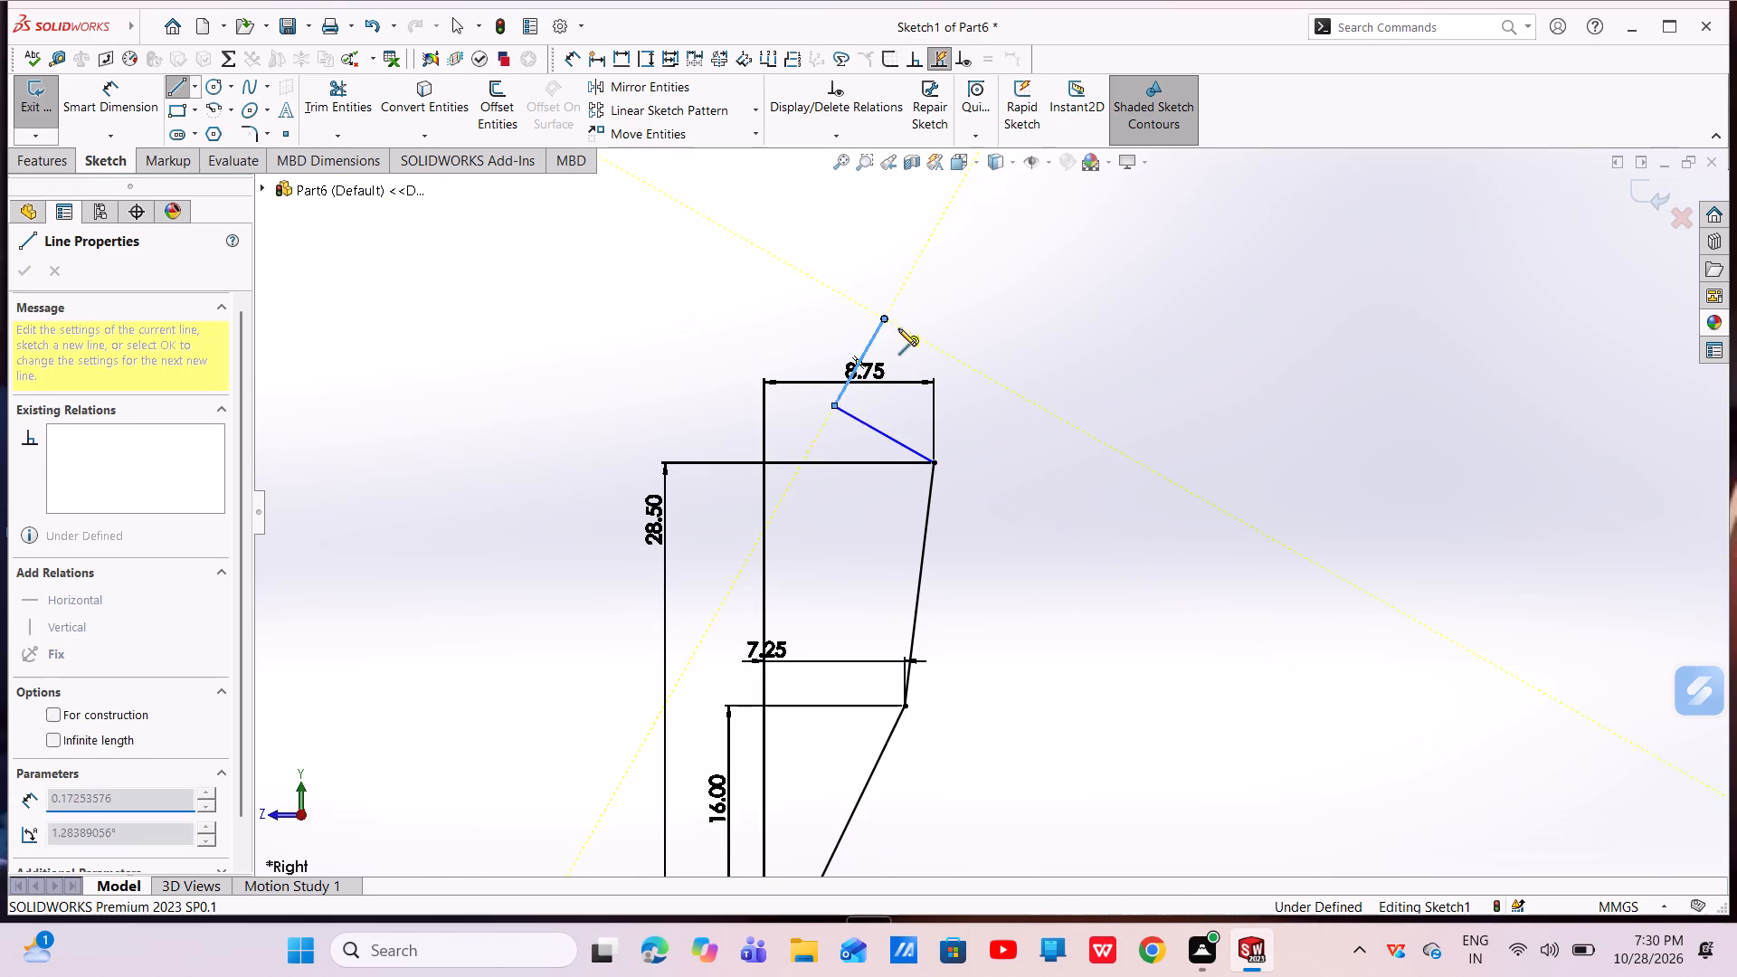
pyautogui.click(906, 332)
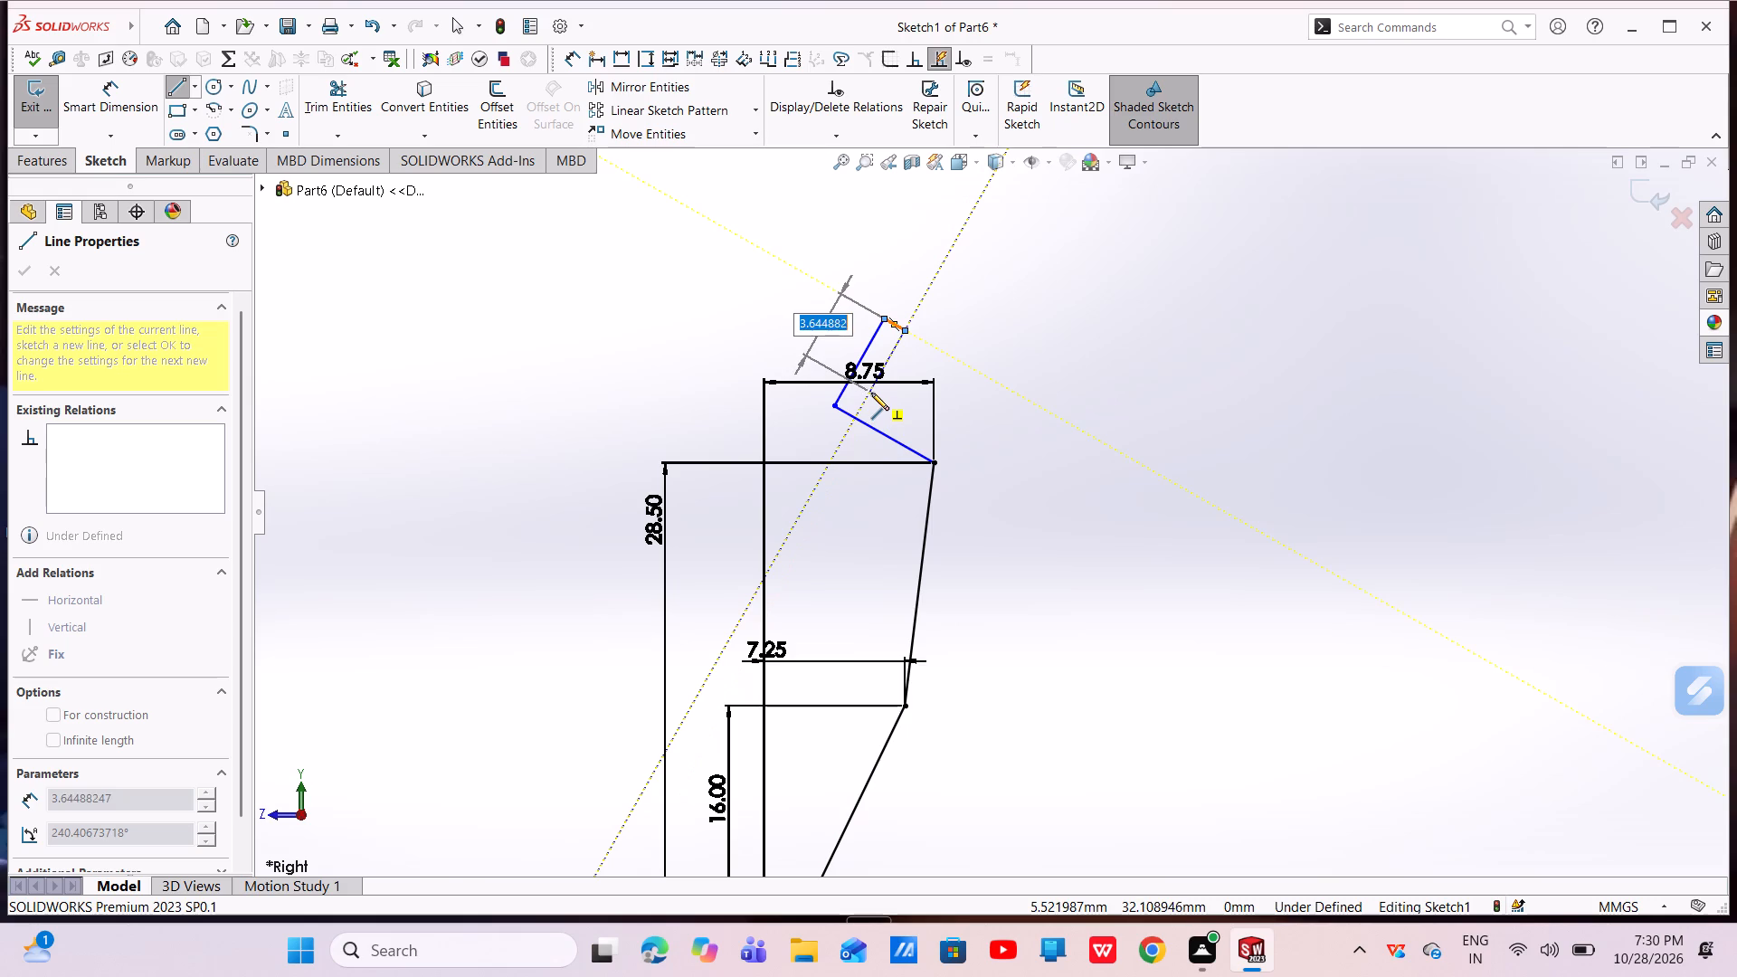
pyautogui.click(868, 397)
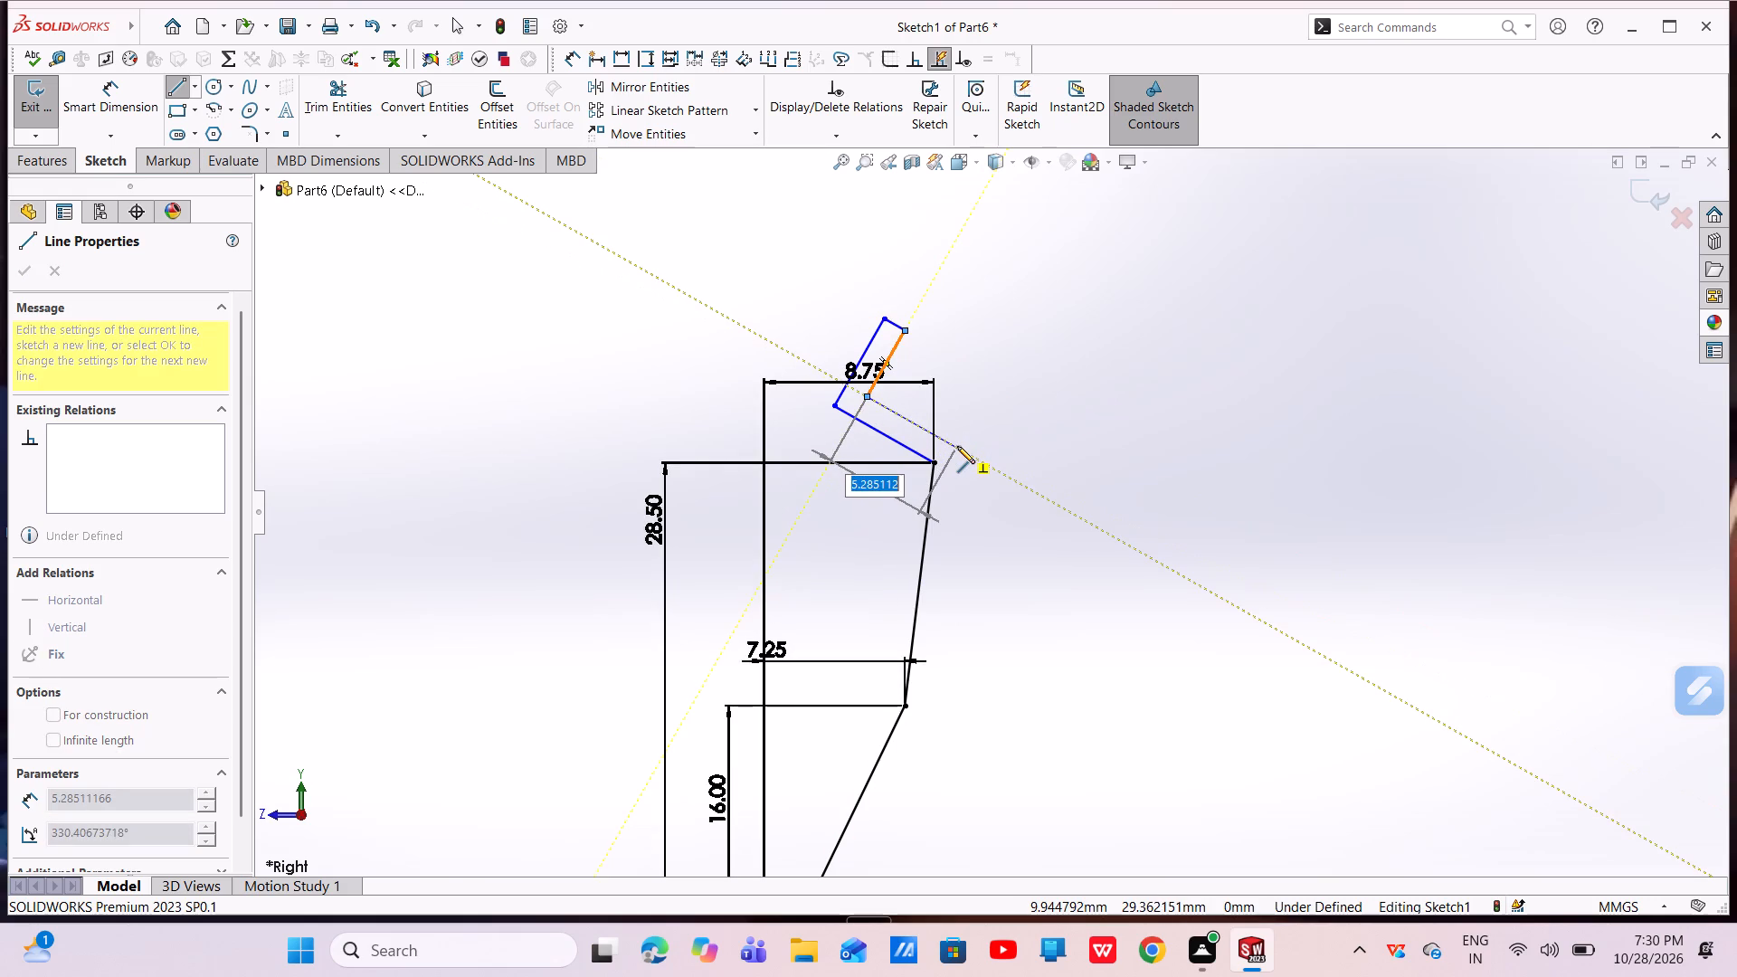
pyautogui.click(1021, 482)
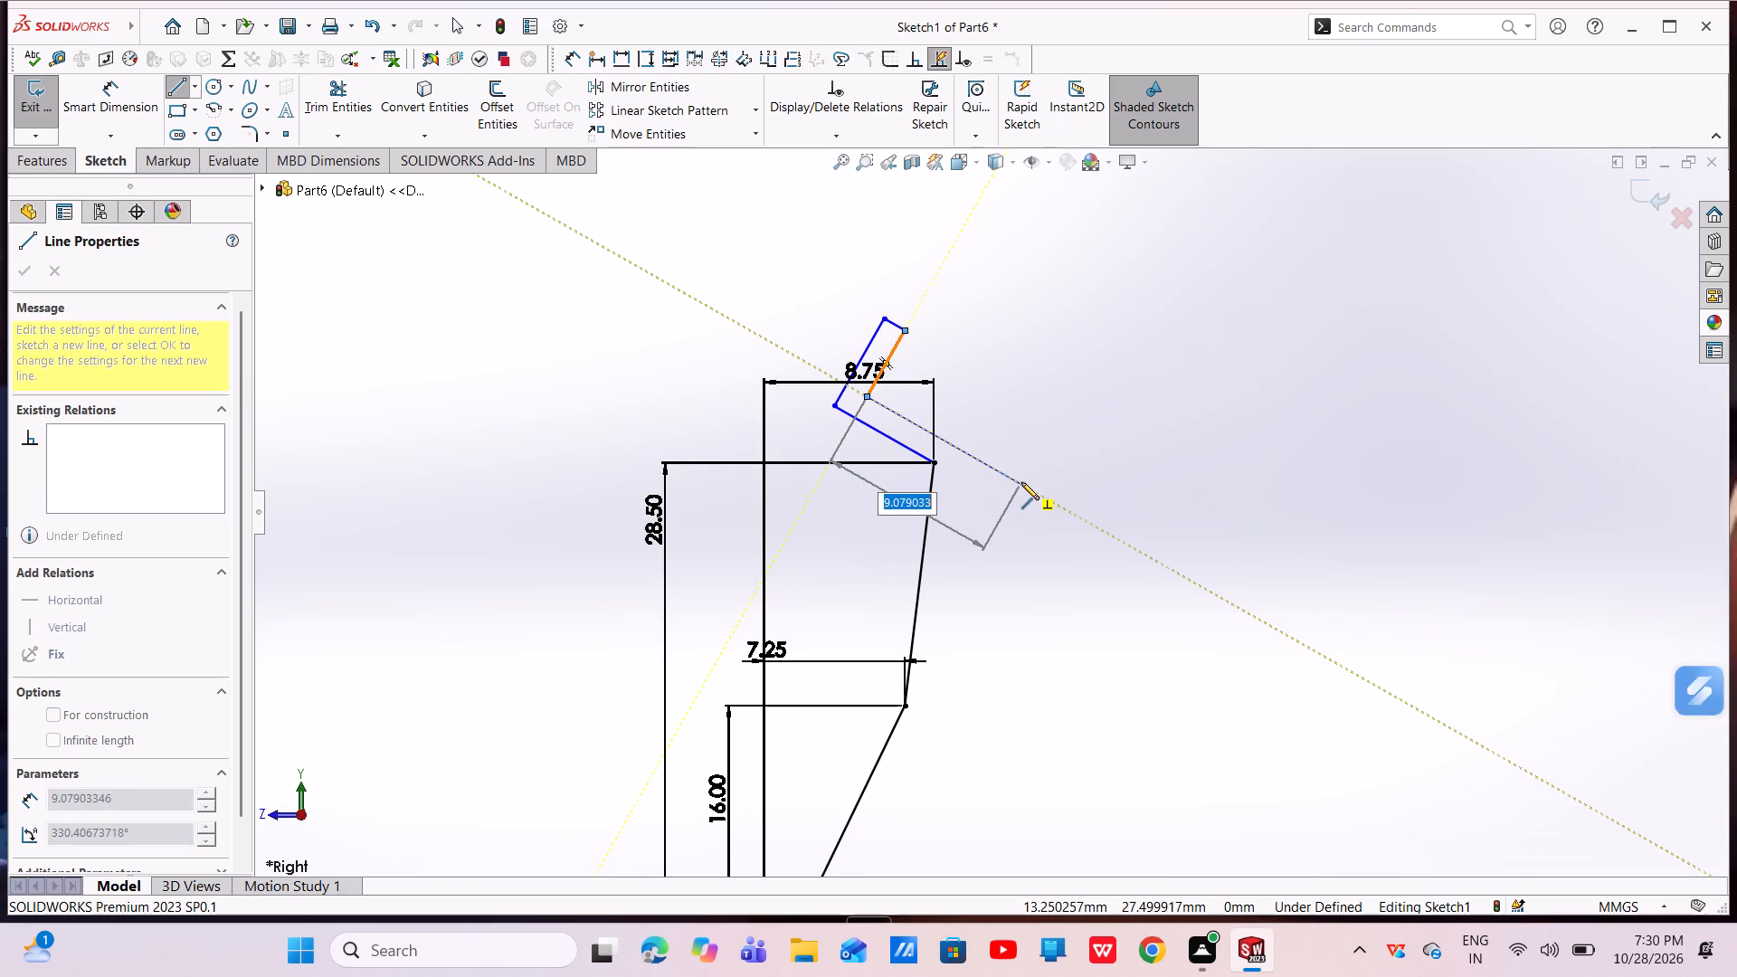
# Close the profile's outer side with two downward-sloping lines and a tangent arc of about 9 mm radius ending at the base line's outer endpoint.
pyautogui.click(1106, 606)
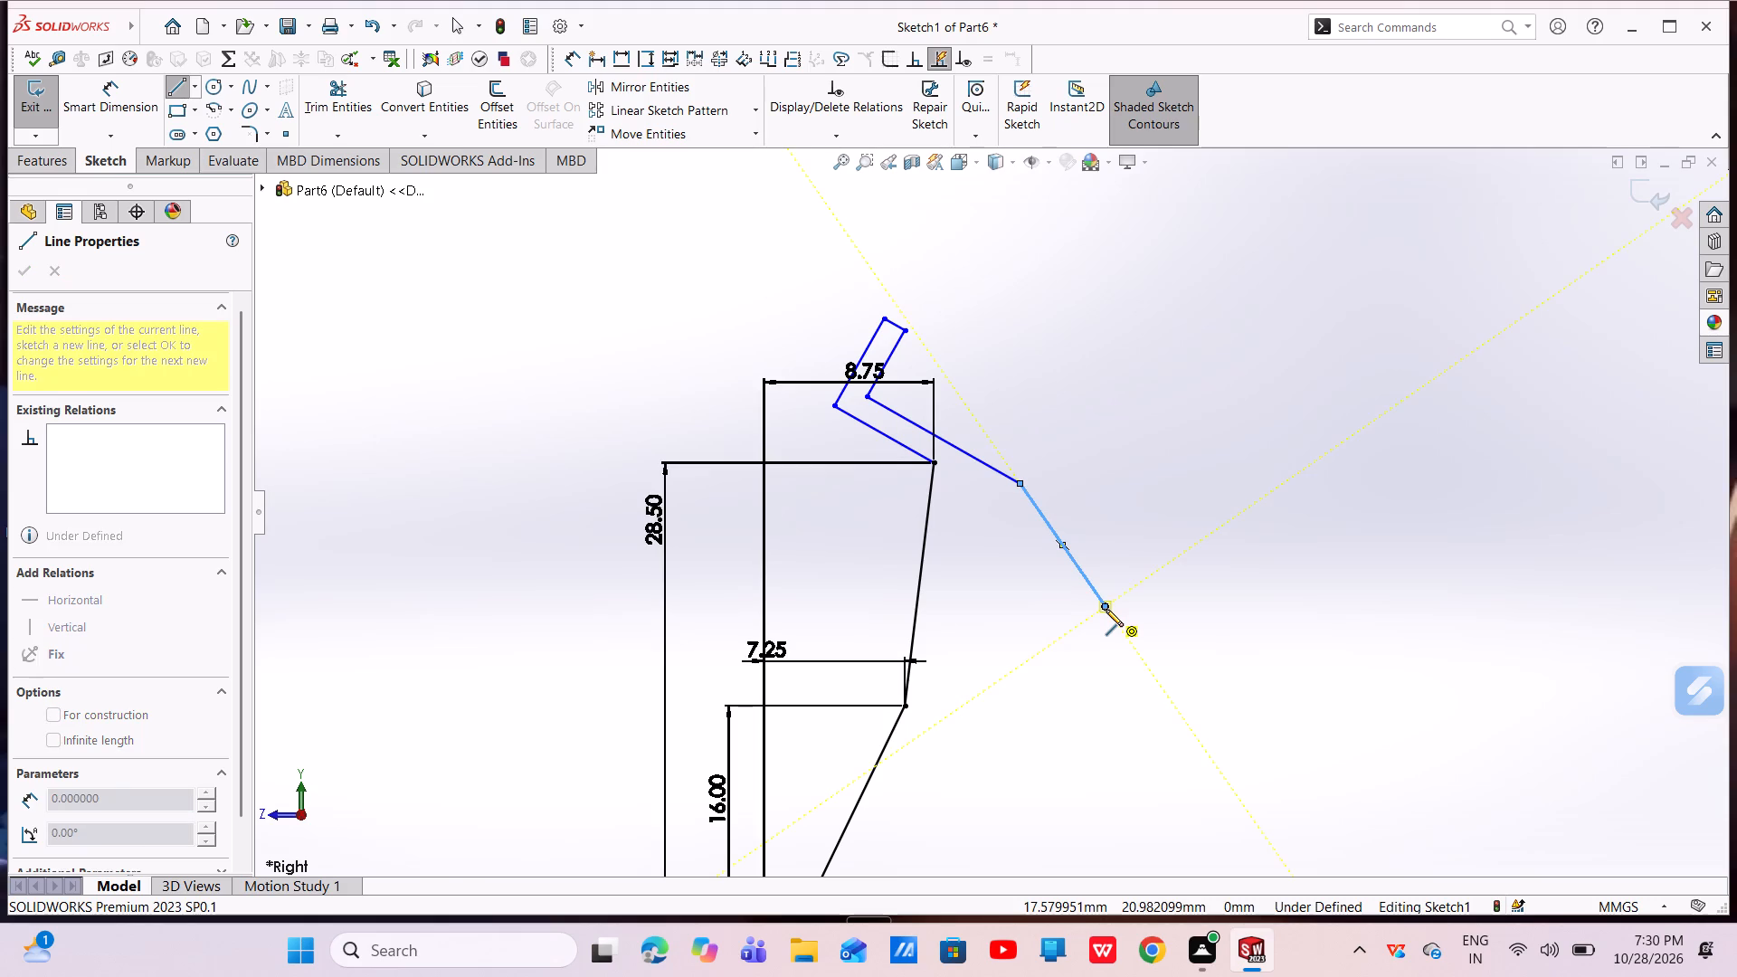
pyautogui.scroll(3, 1106, 609)
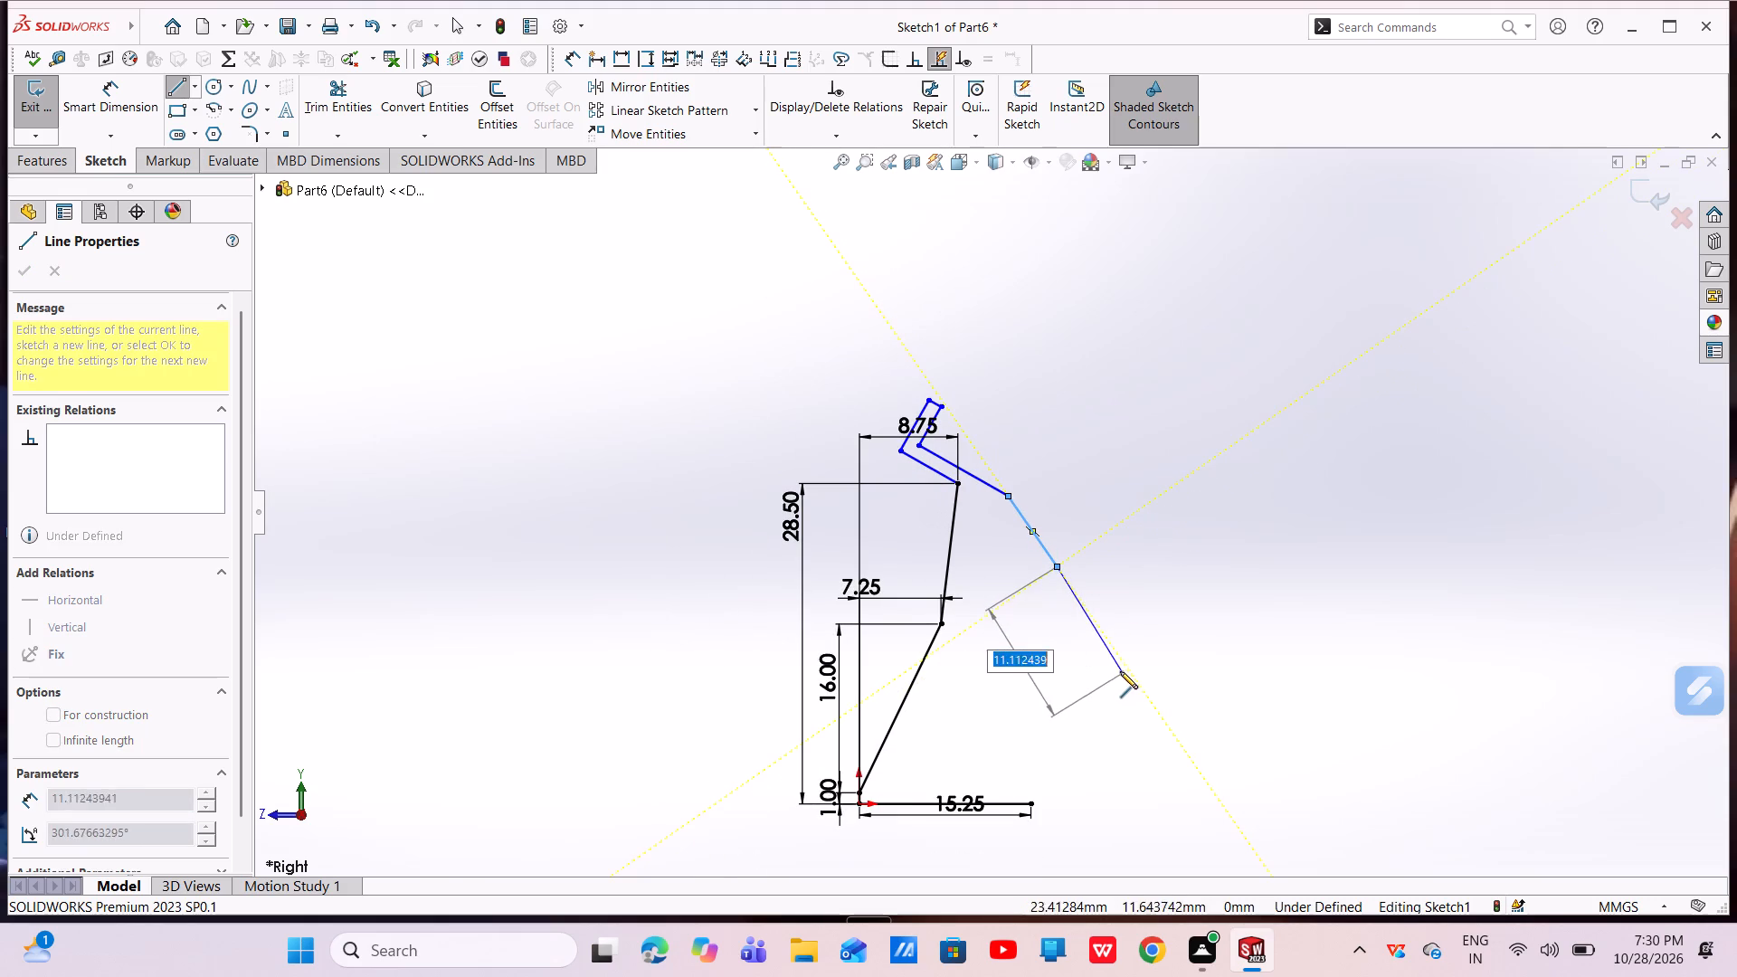
pyautogui.click(1110, 645)
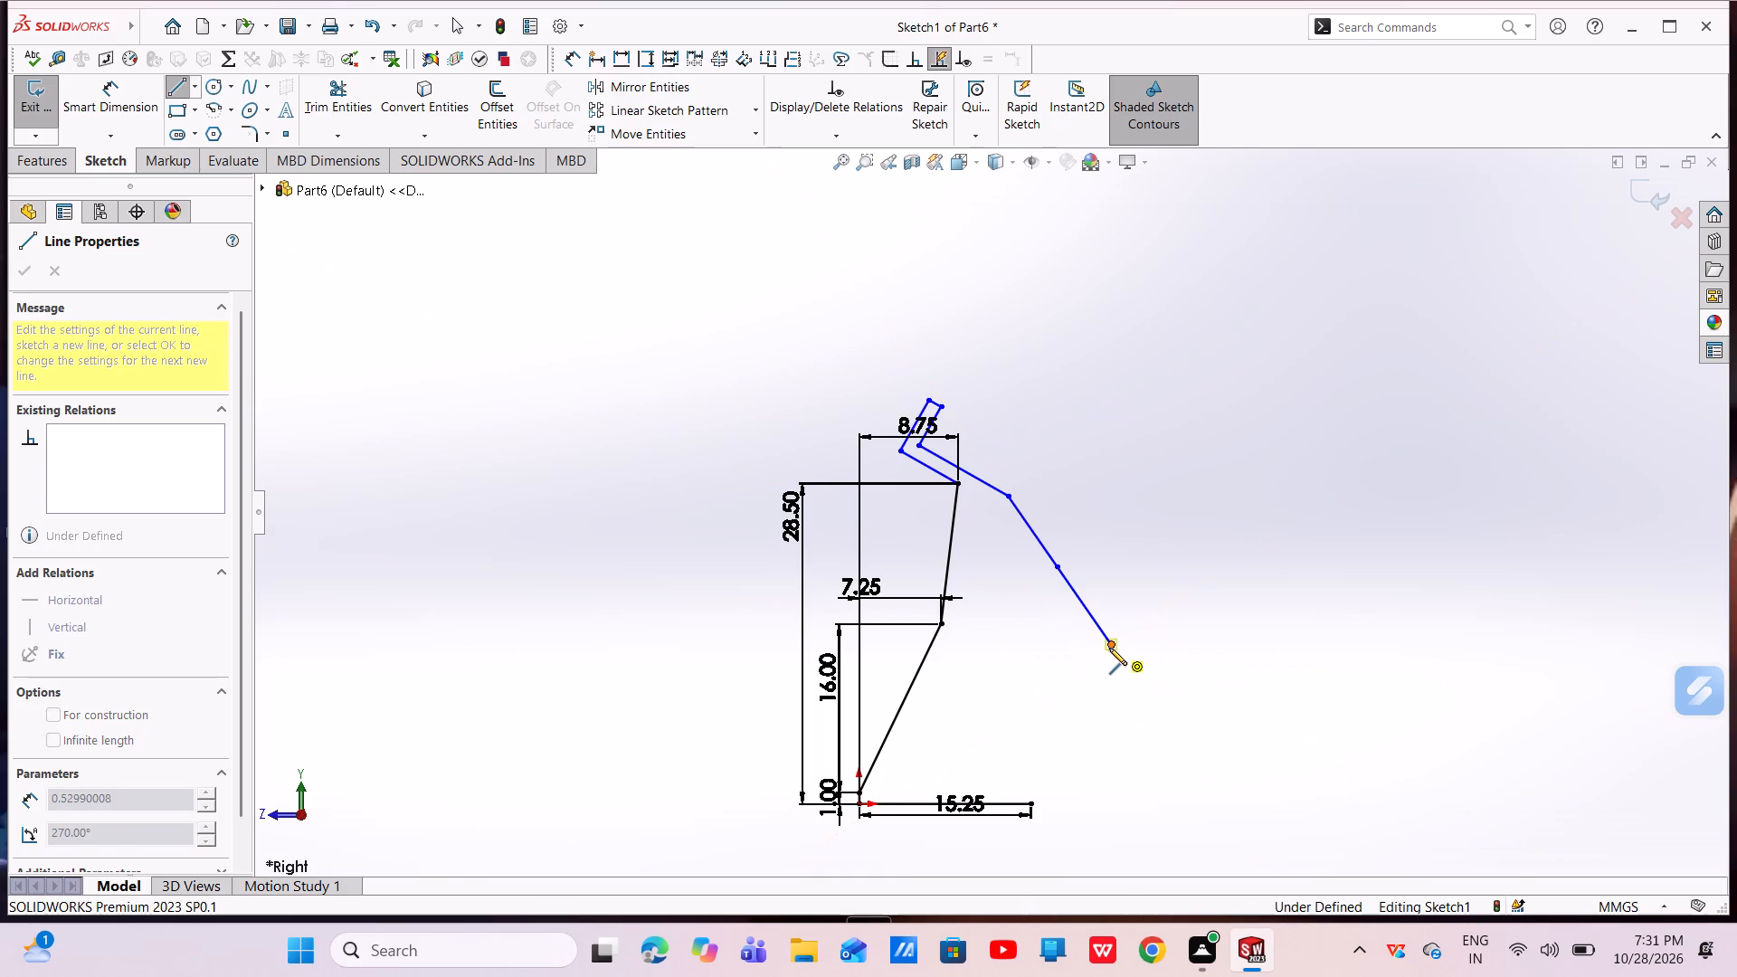
pyautogui.click(1031, 802)
pyautogui.rightClick(1031, 802)
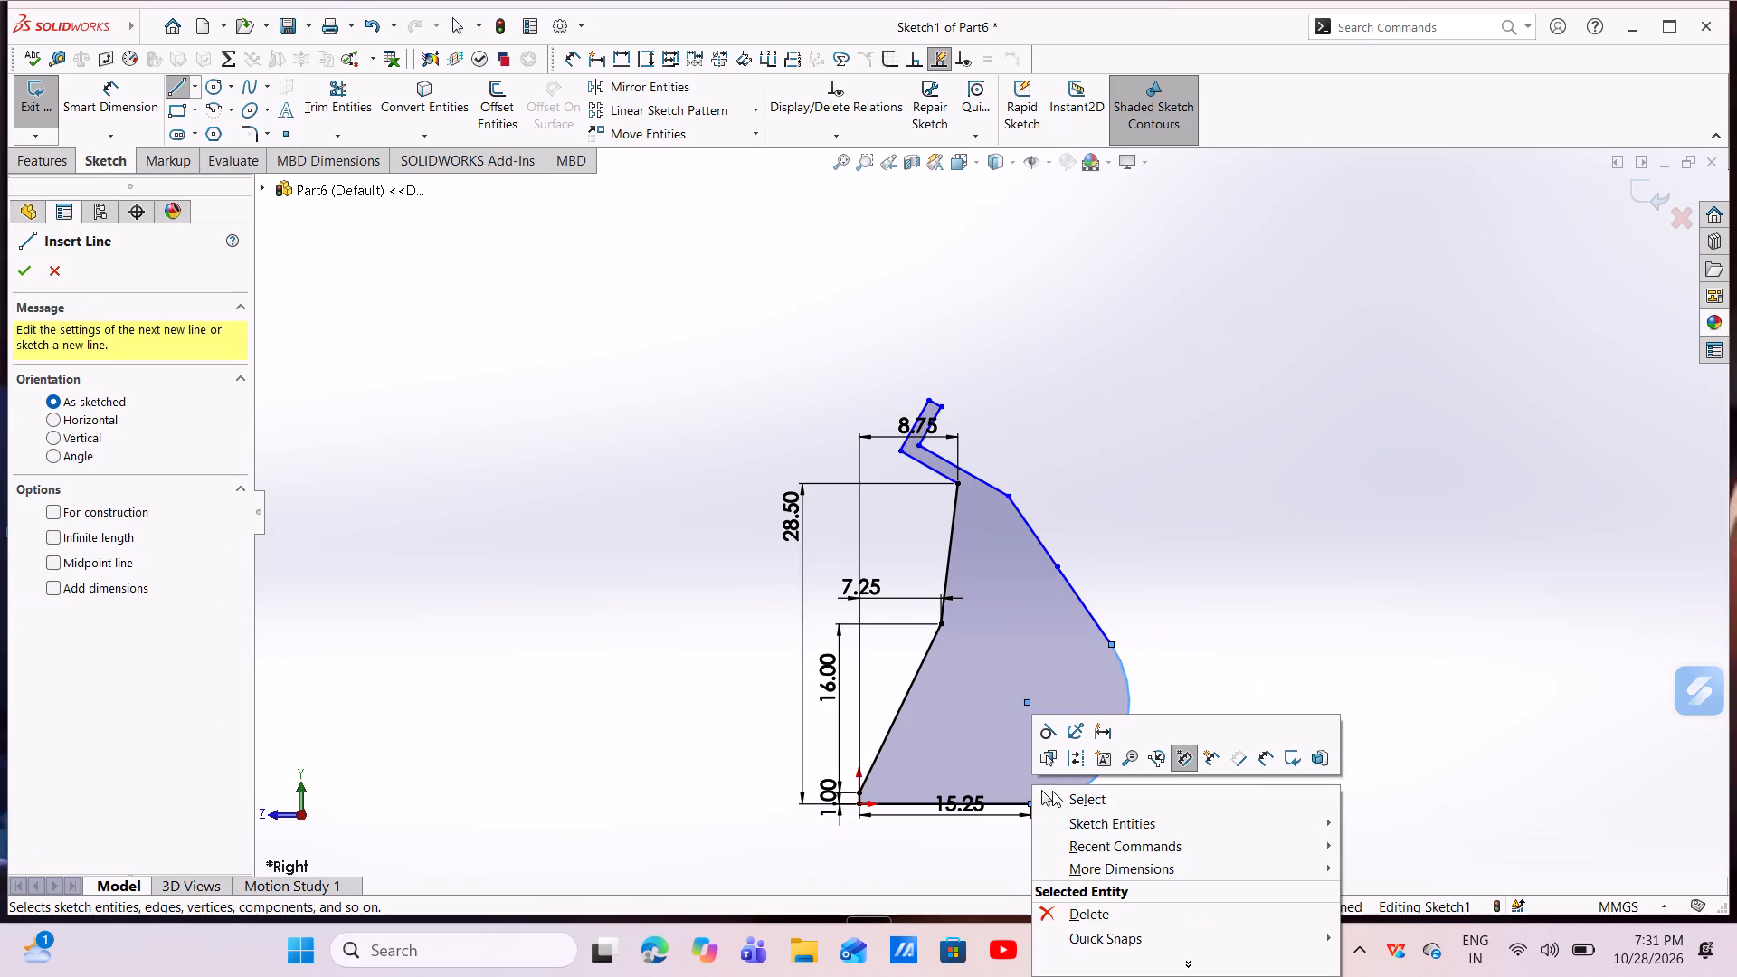
pyautogui.click(1055, 791)
# Make the closing arc tangent to the horizontal base line.
pyautogui.scroll(4, 1049, 707)
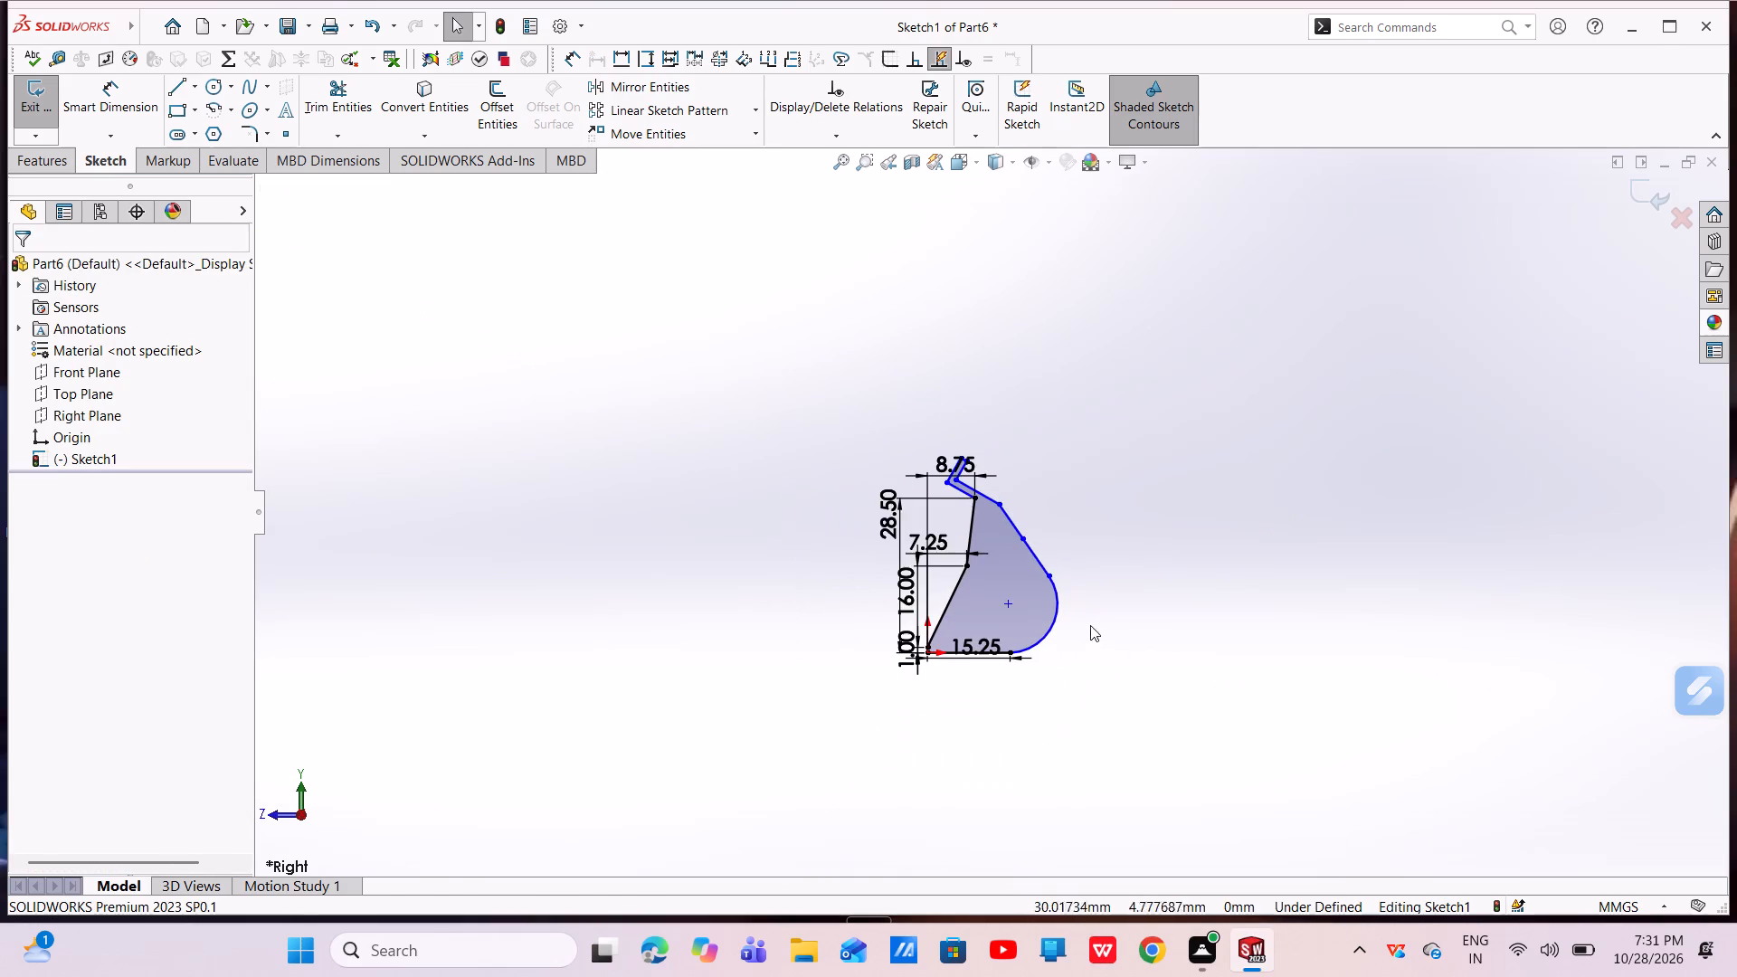
pyautogui.scroll(-4, 1089, 621)
pyautogui.scroll(-1, 875, 327)
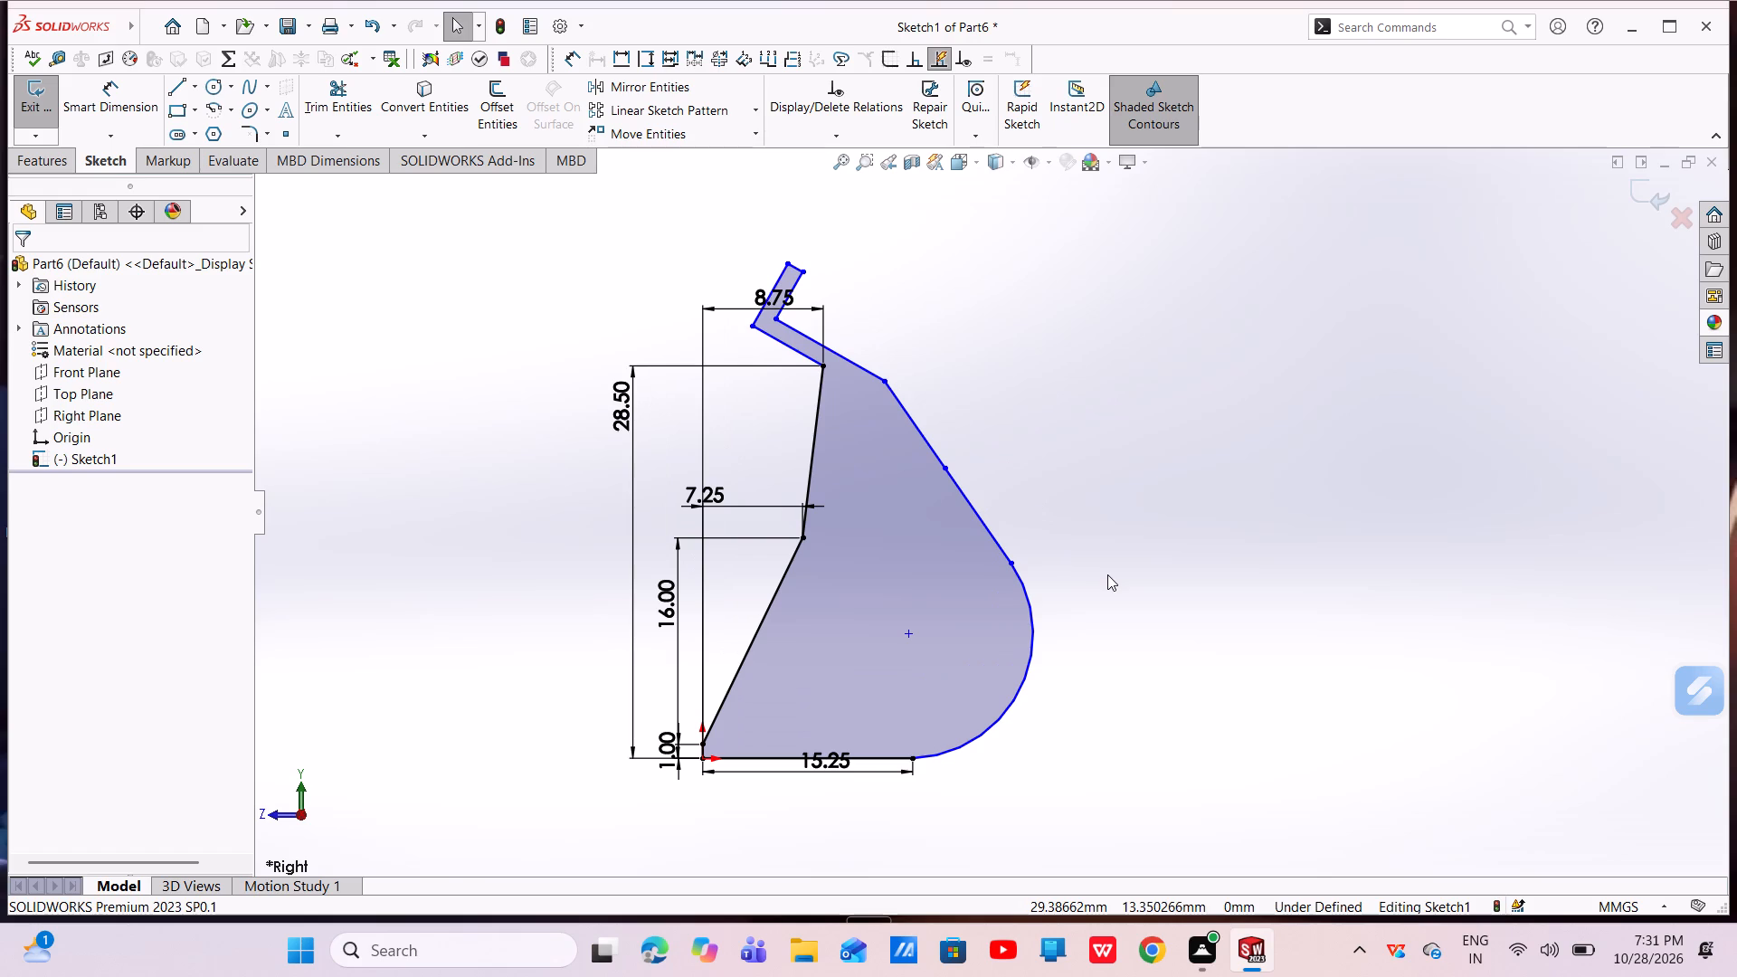
pyautogui.press('Escape')
pyautogui.scroll(-7, 991, 768)
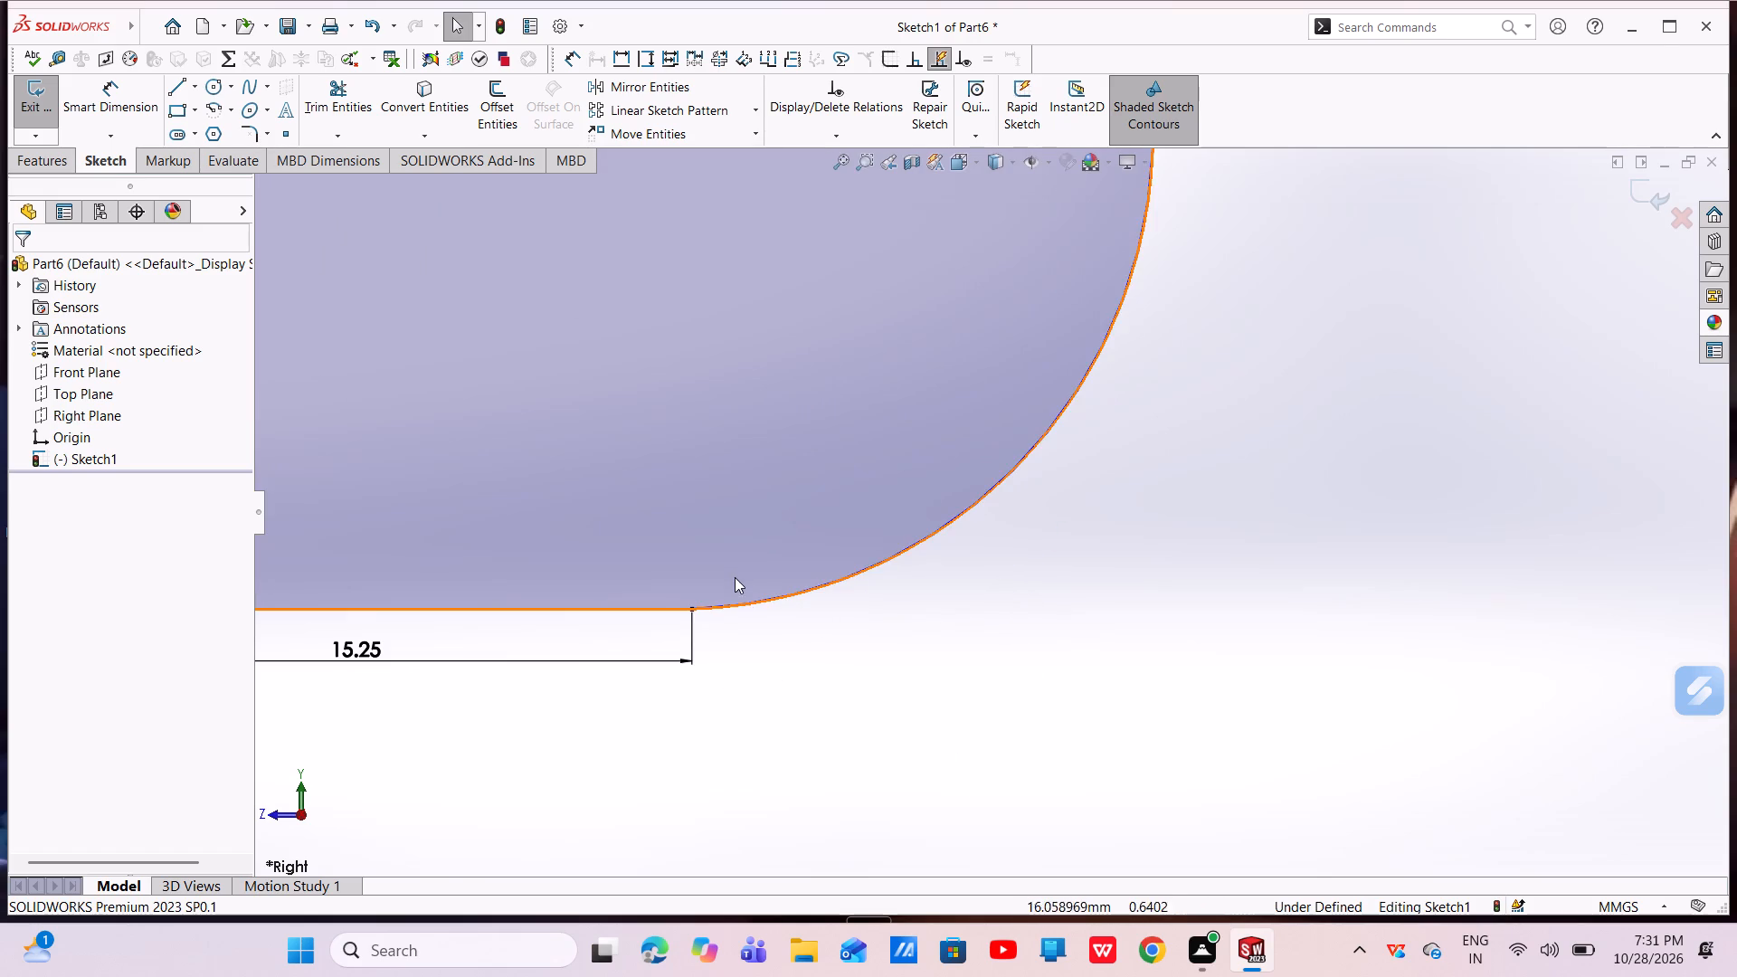
pyautogui.click(750, 609)
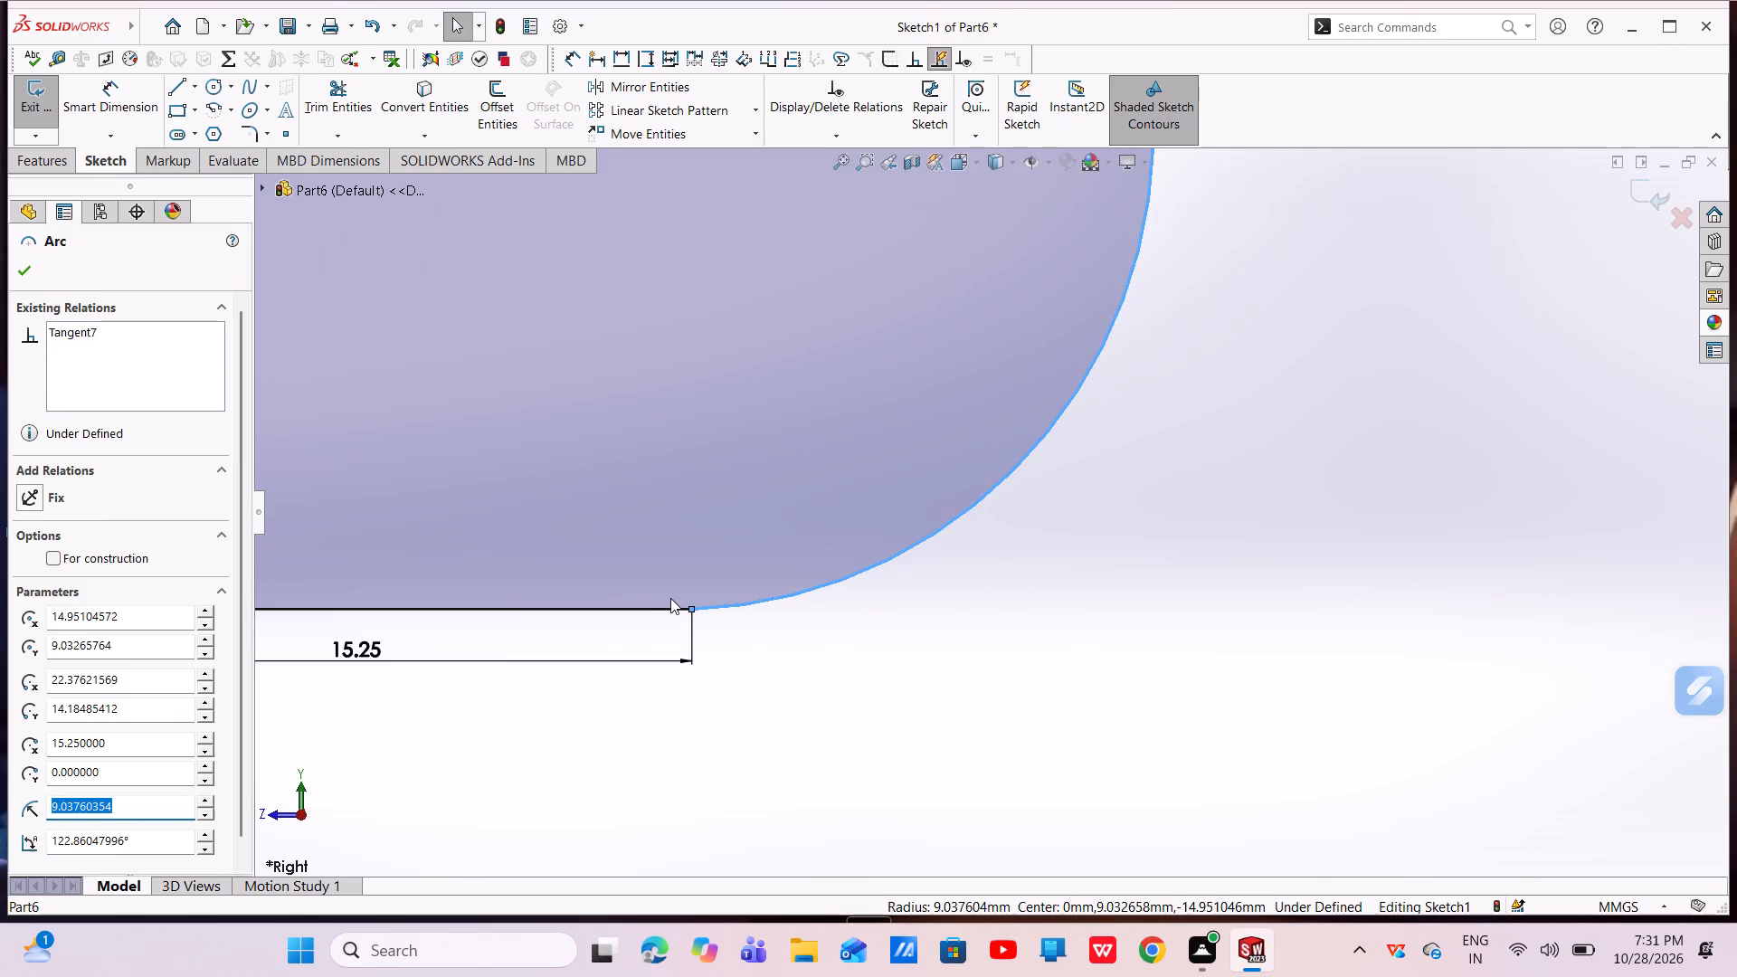
pyautogui.keyDown('ctrl'); pyautogui.click(665, 607); pyautogui.keyUp('ctrl')
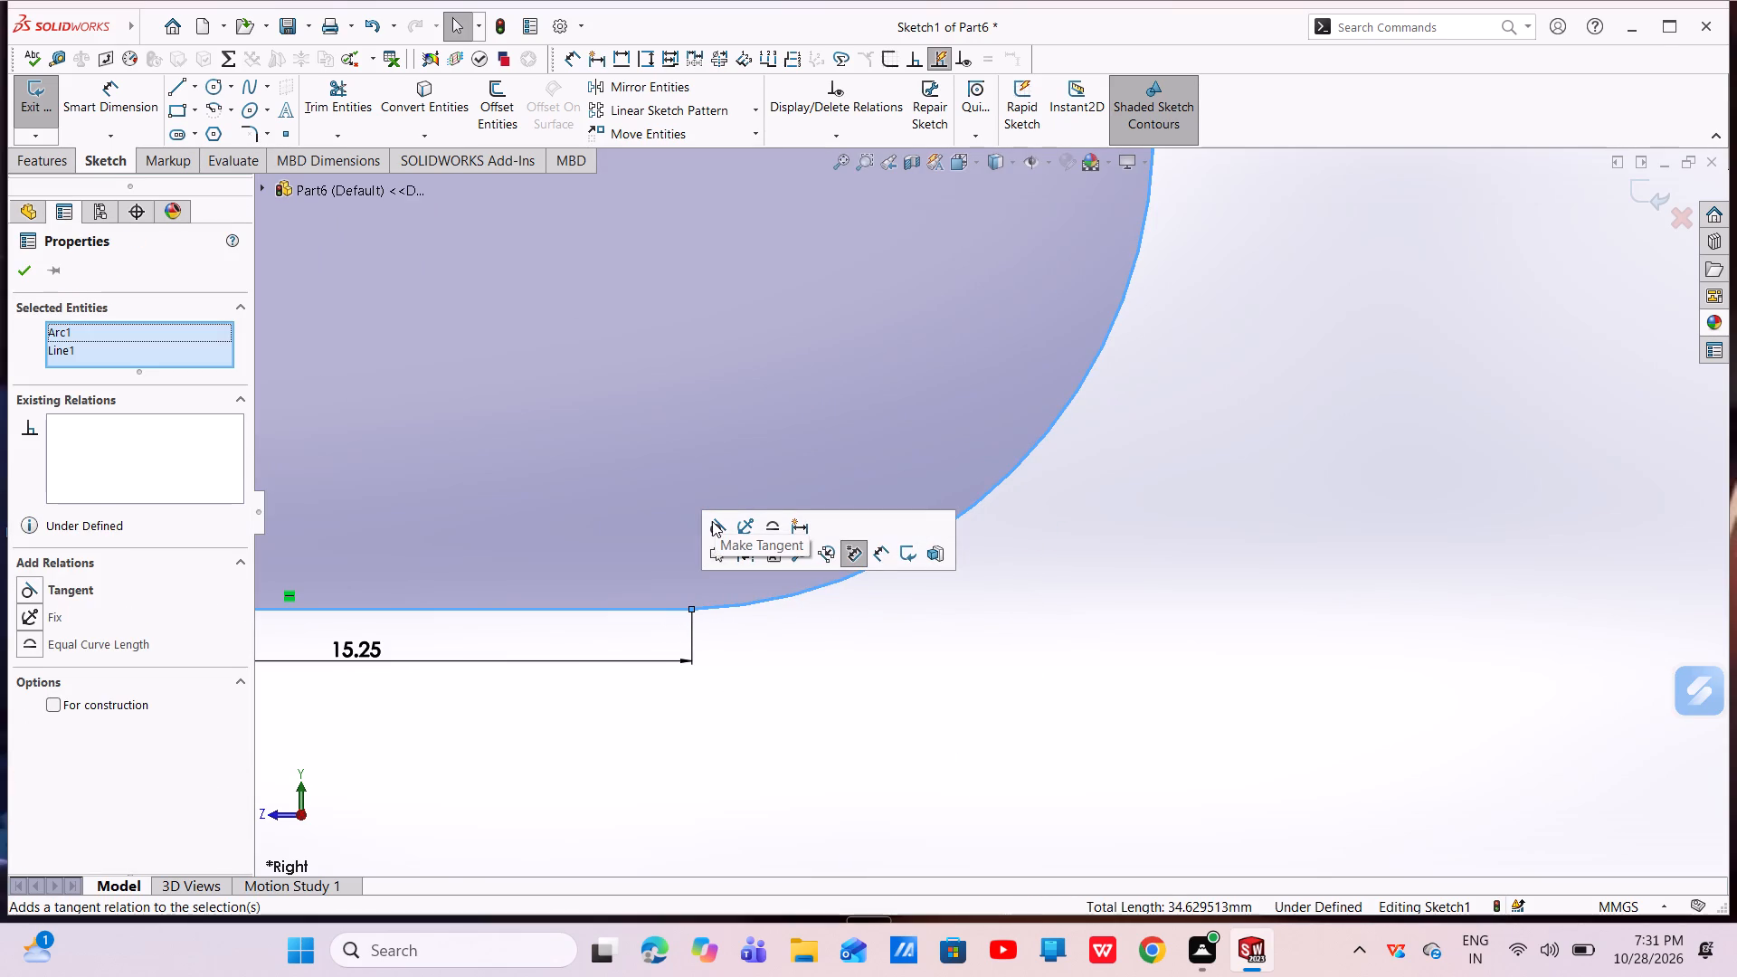
pyautogui.click(712, 521)
pyautogui.scroll(10, 793, 650)
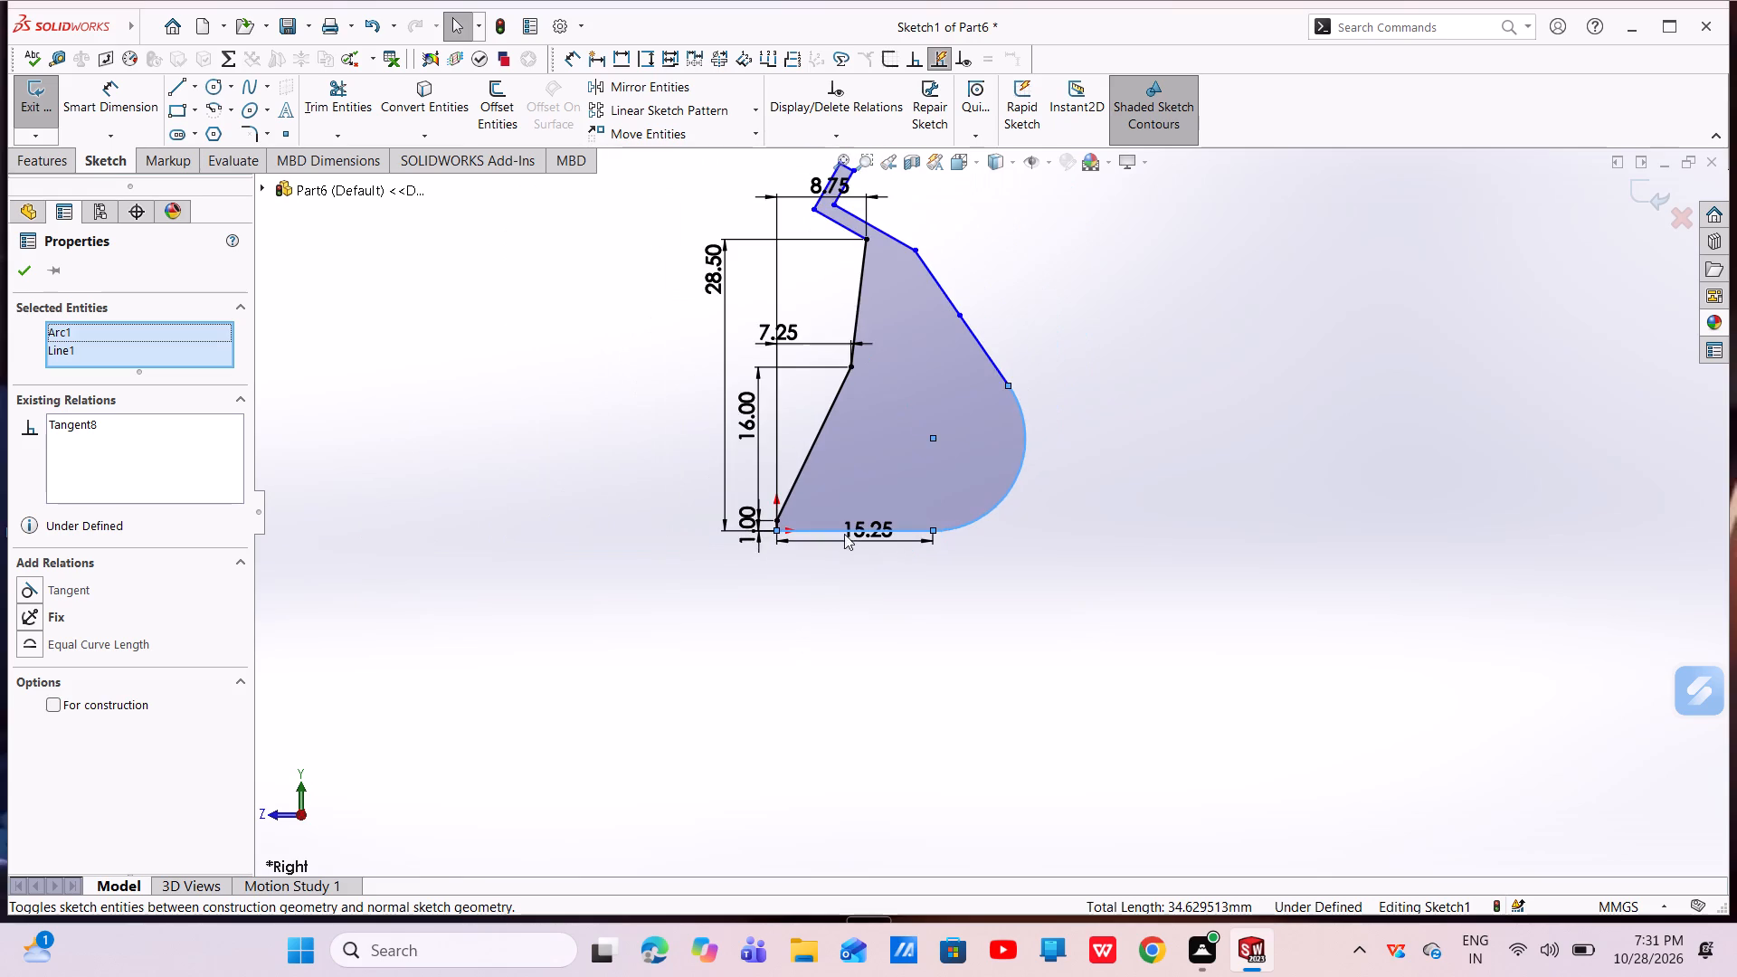
pyautogui.scroll(-3, 910, 305)
pyautogui.press('Escape')
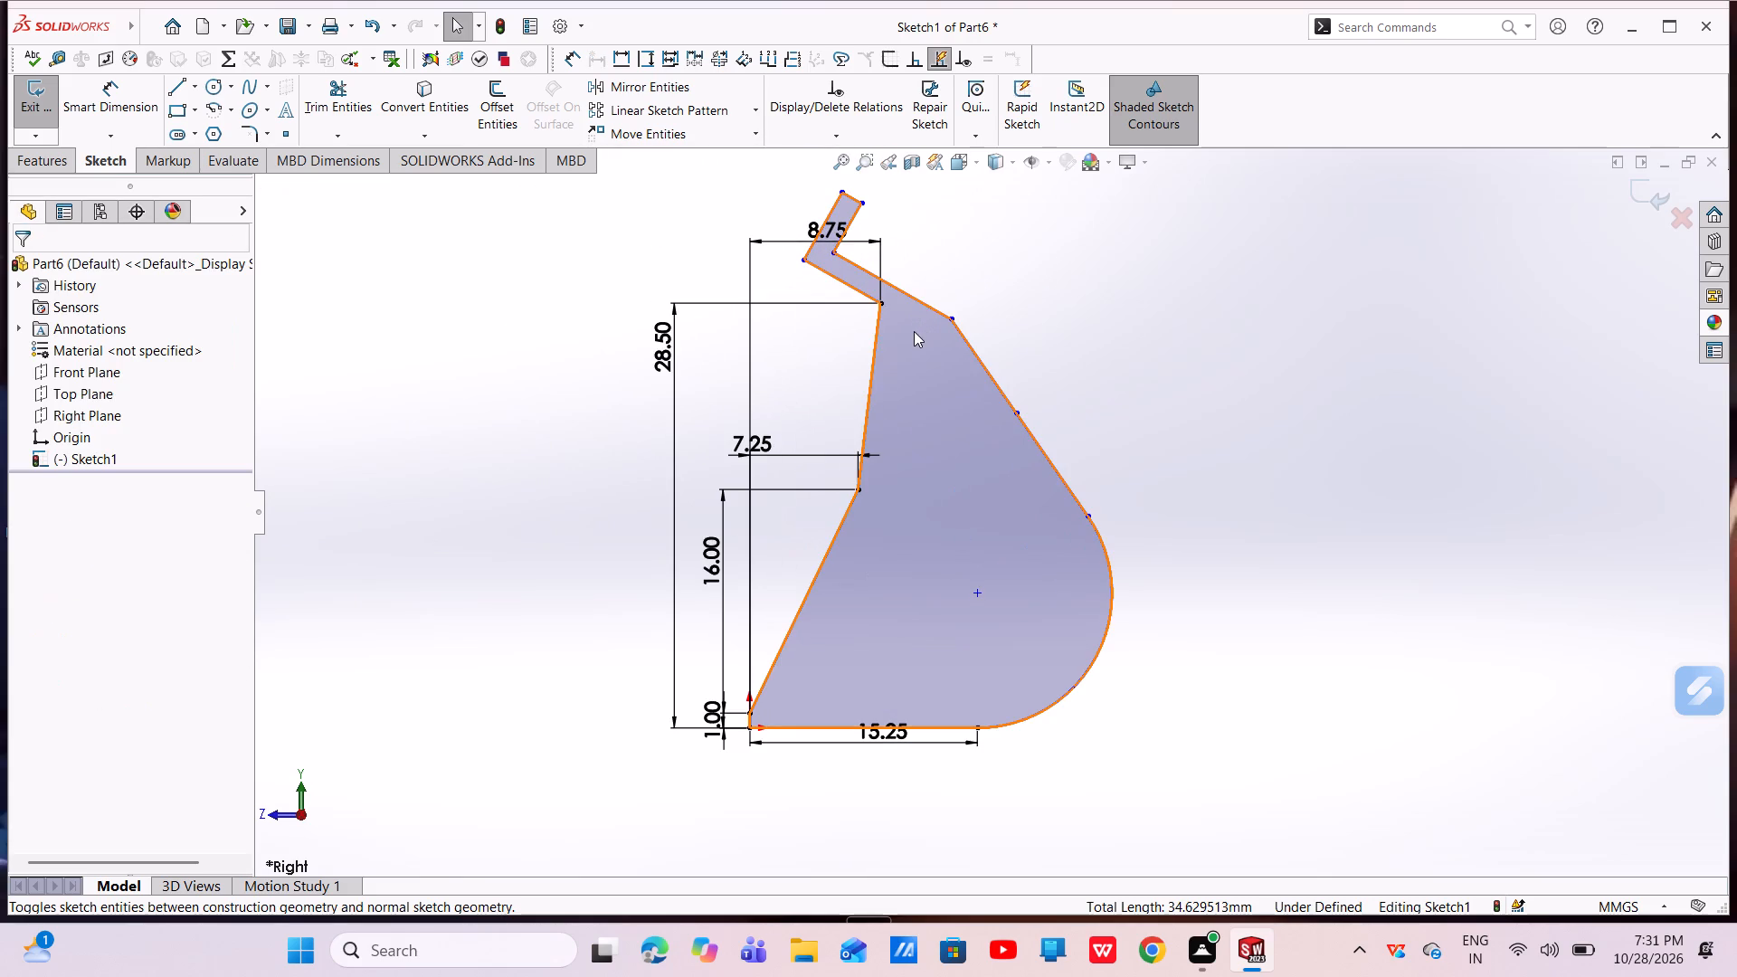
pyautogui.press('Escape')
pyautogui.press('Escape')
# Dimension the length of the lip's inward-rising line from the 28.5 mm high corner as 3.45 mm.
pyautogui.click(119, 87)
pyautogui.scroll(-5, 922, 290)
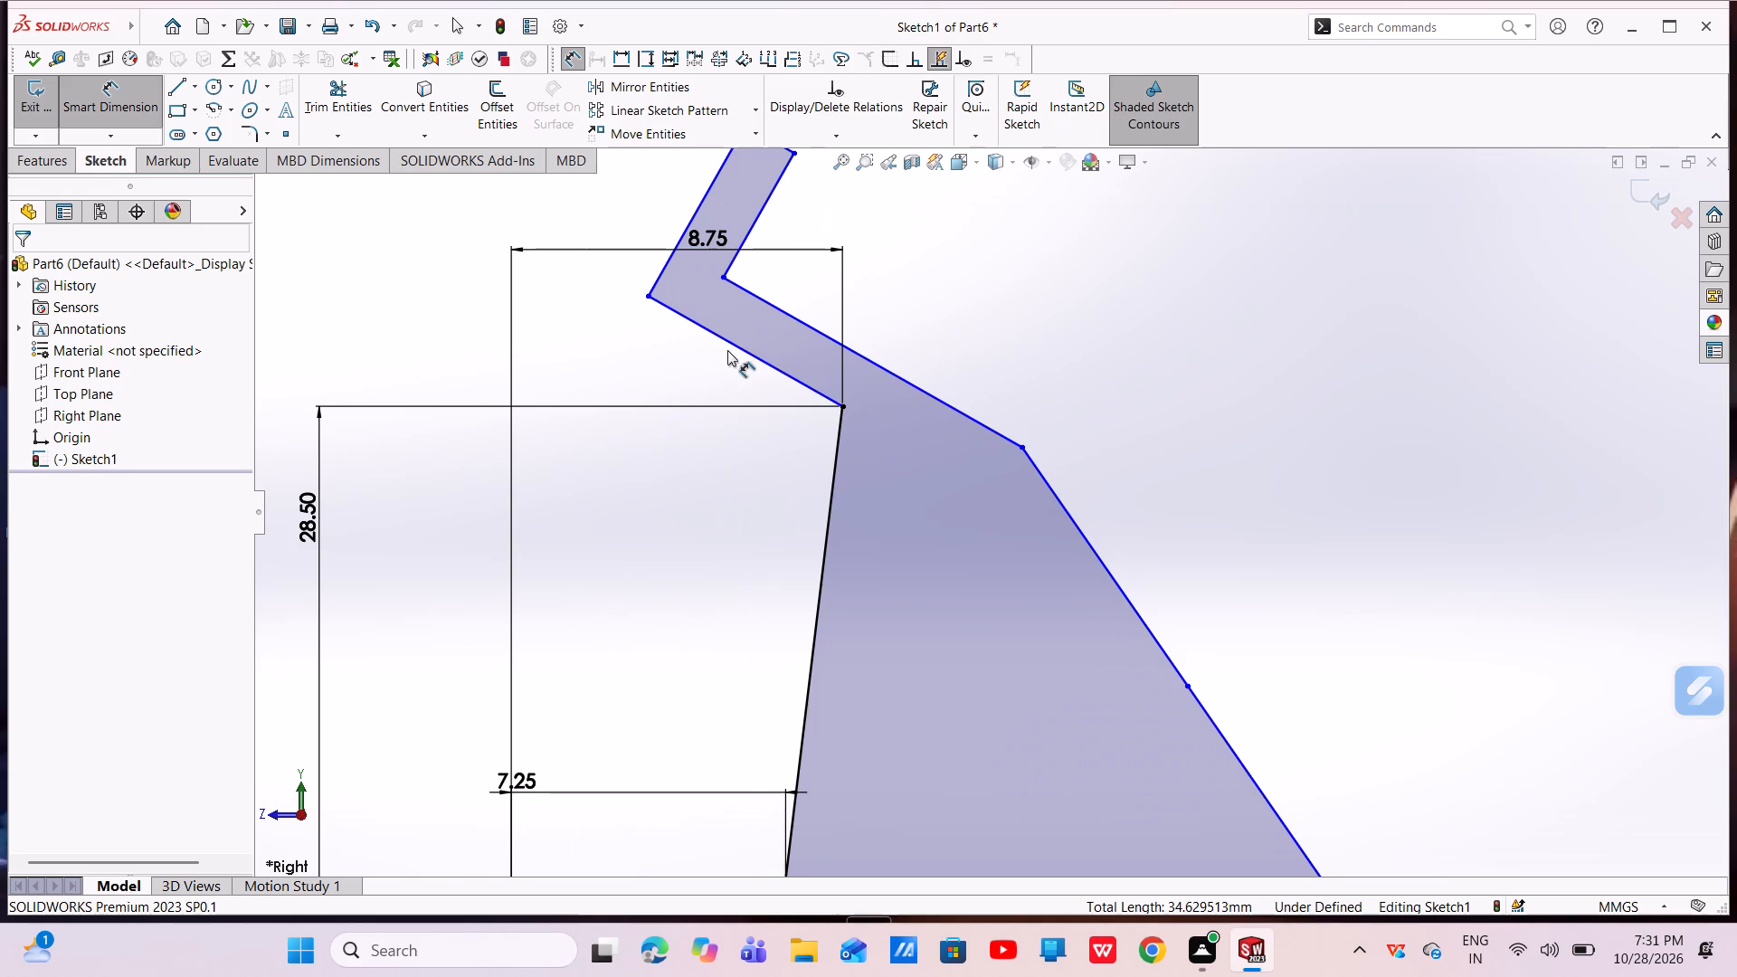
pyautogui.click(738, 345)
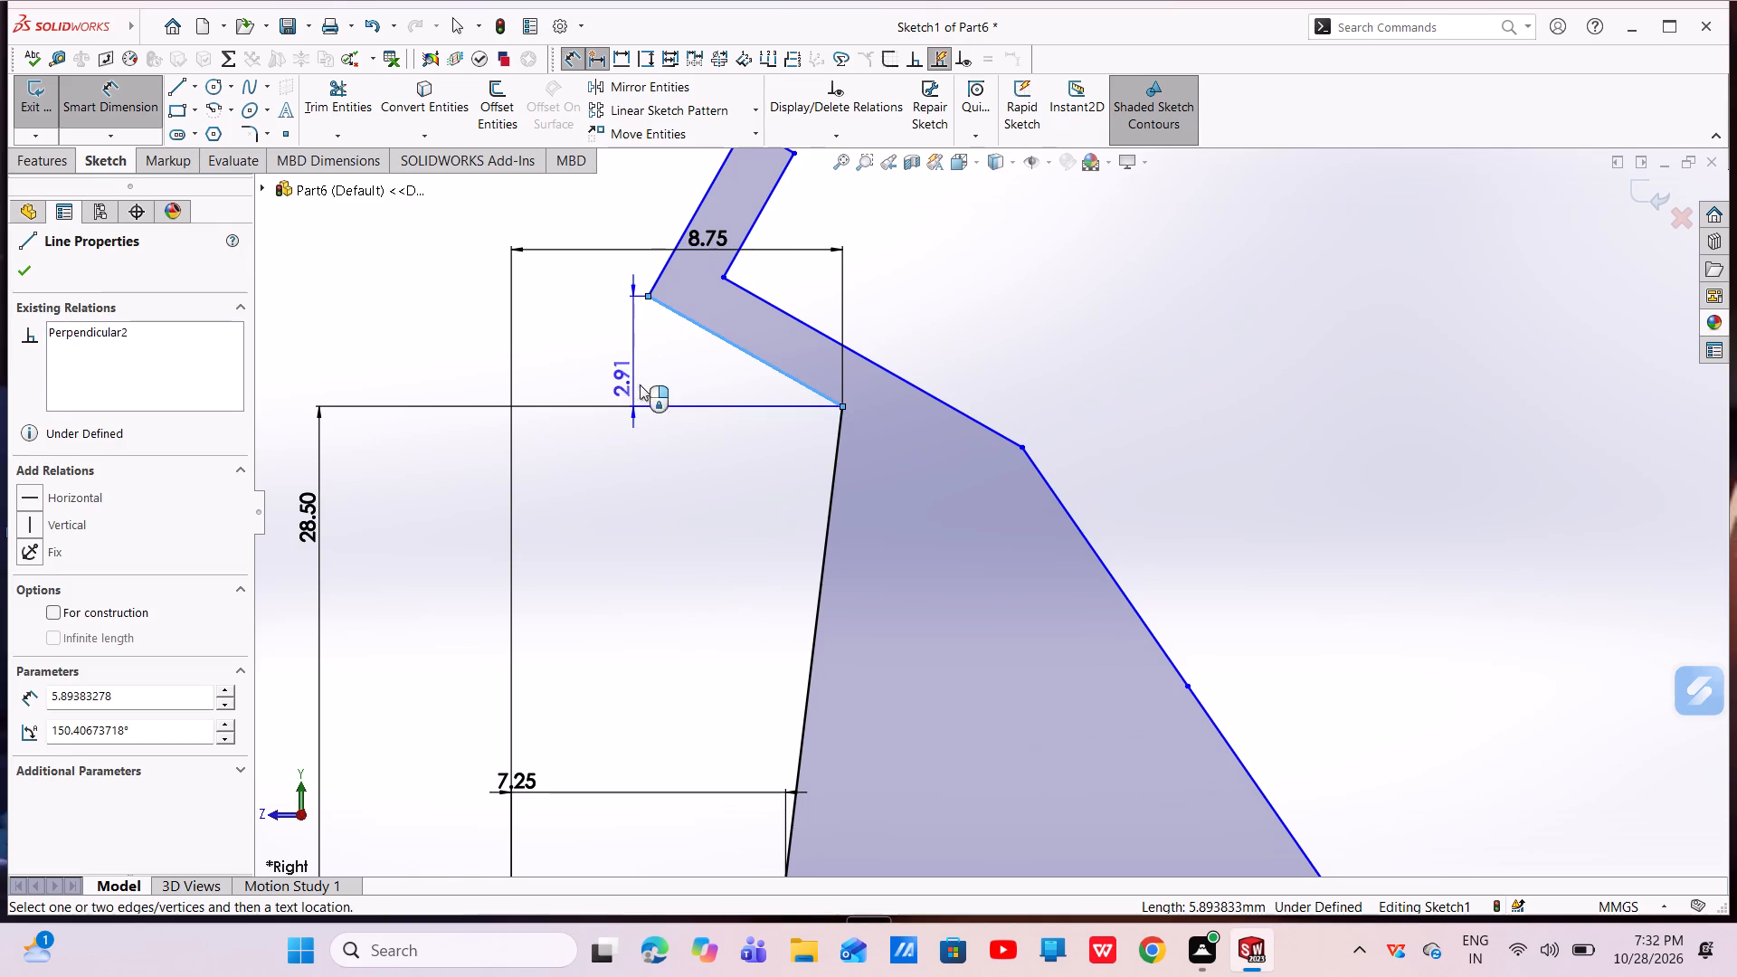
pyautogui.click(696, 403)
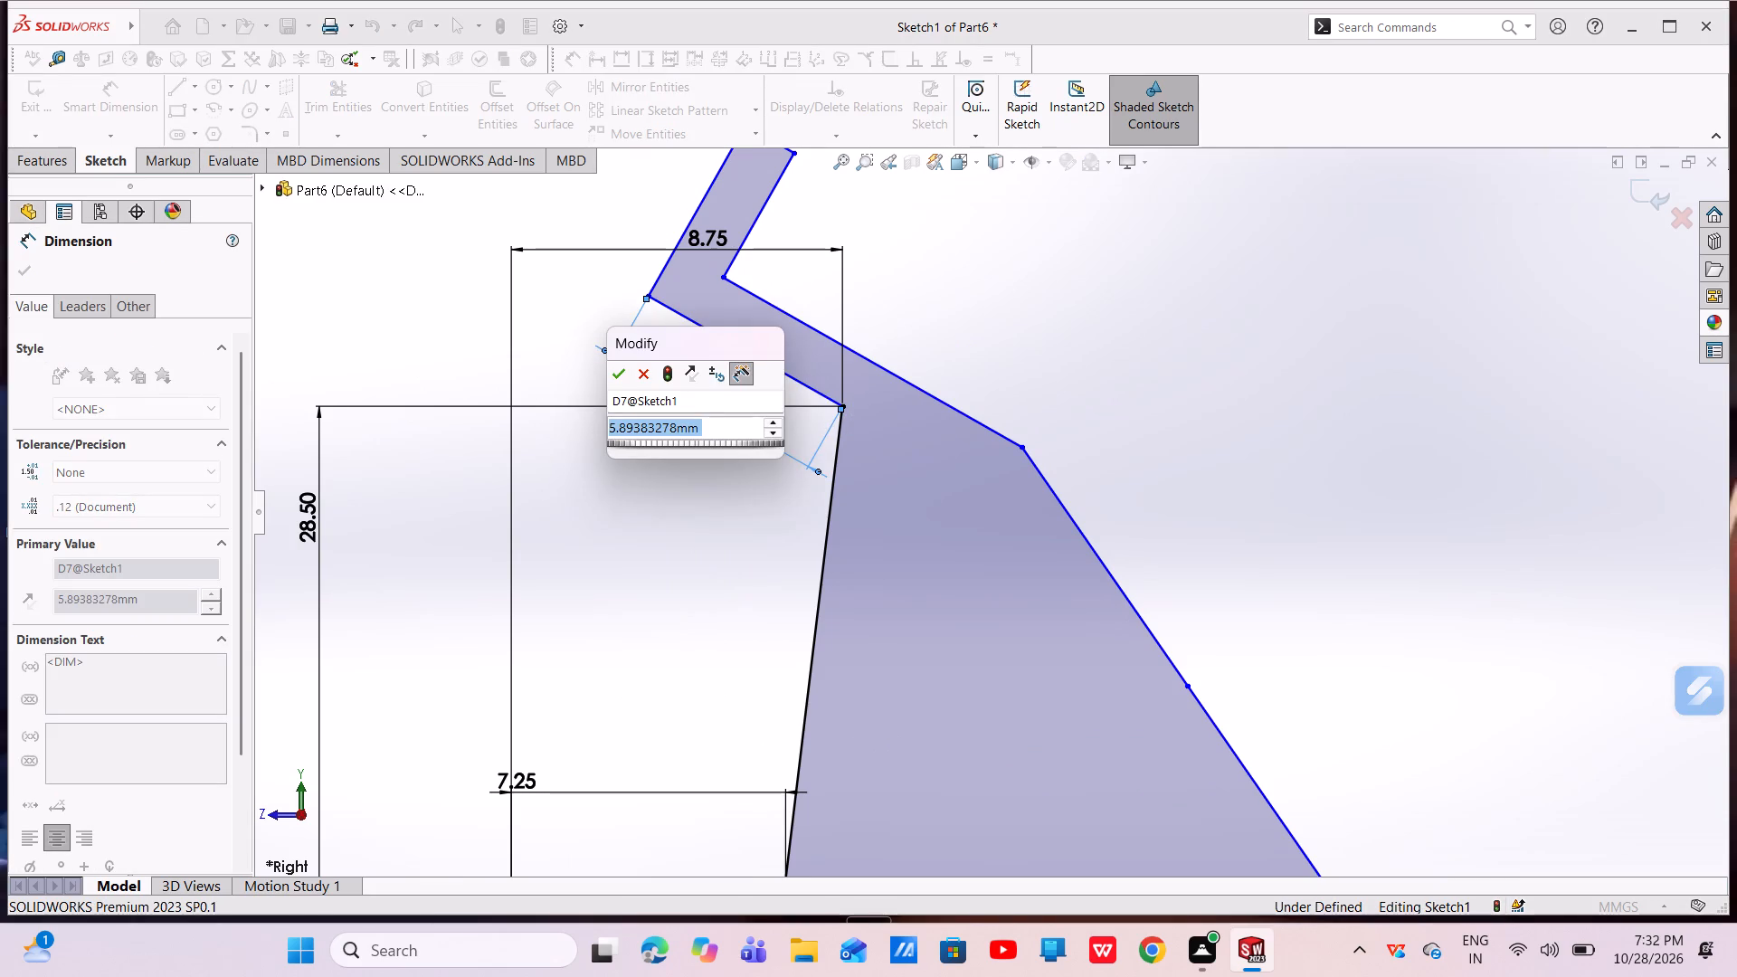
pyautogui.press('BackSpace')
pyautogui.write('3.45')
pyautogui.press('Return')
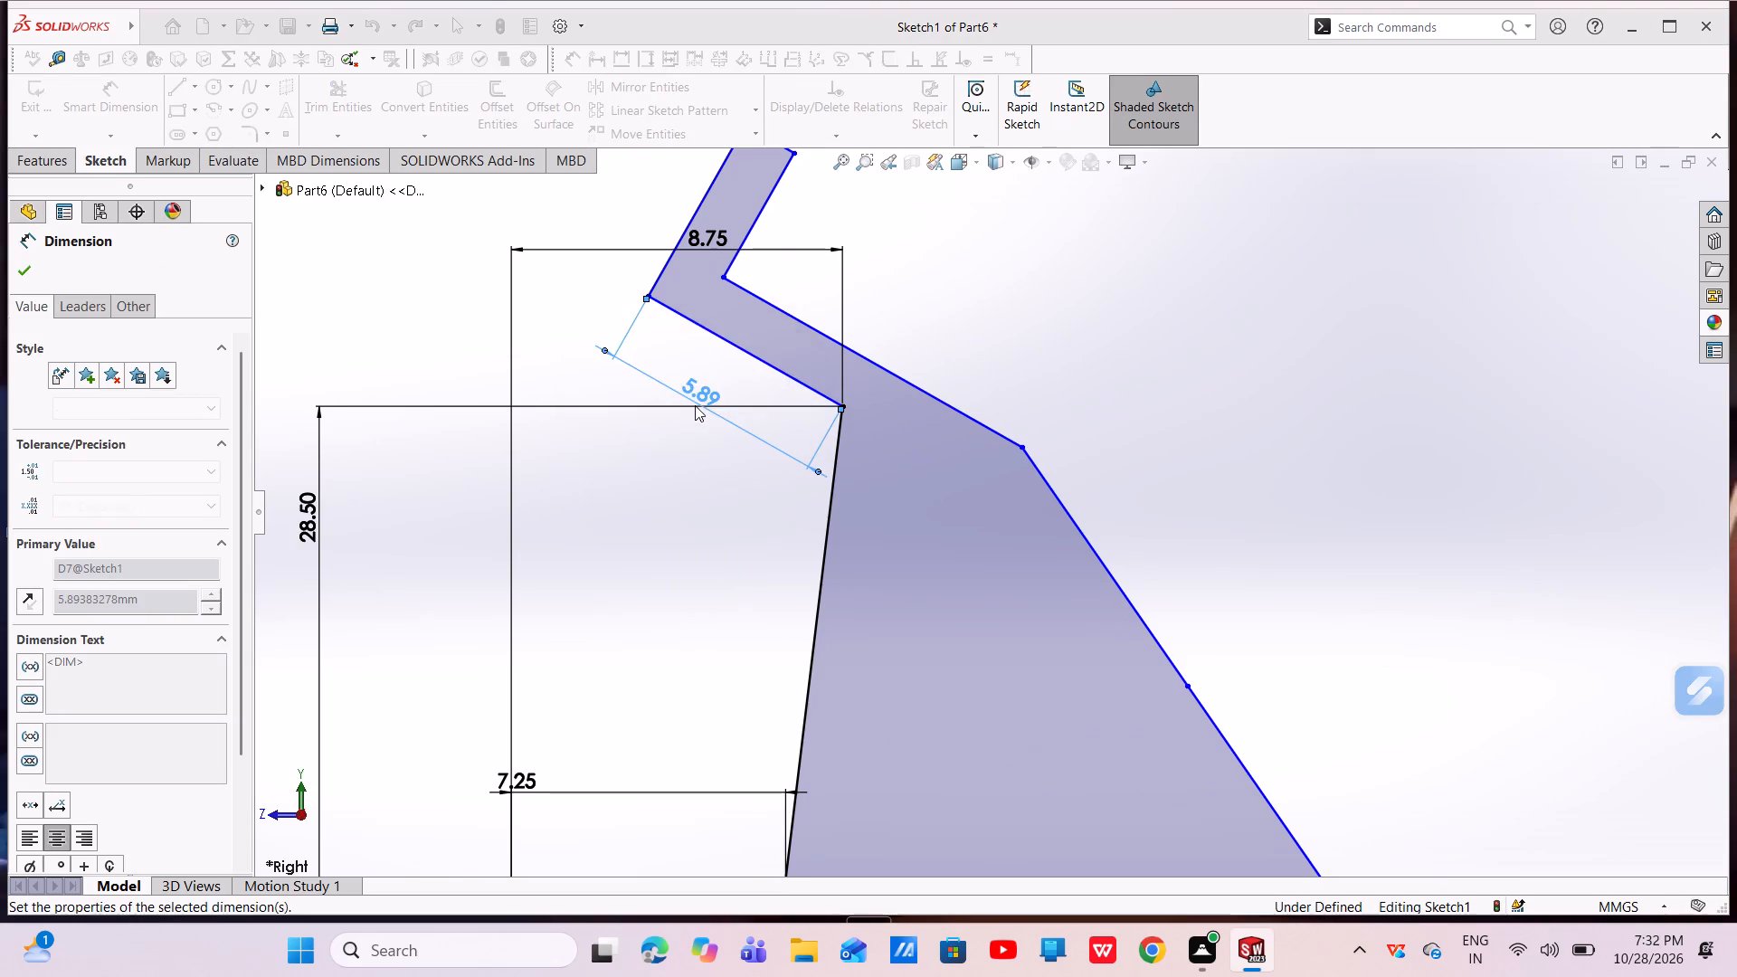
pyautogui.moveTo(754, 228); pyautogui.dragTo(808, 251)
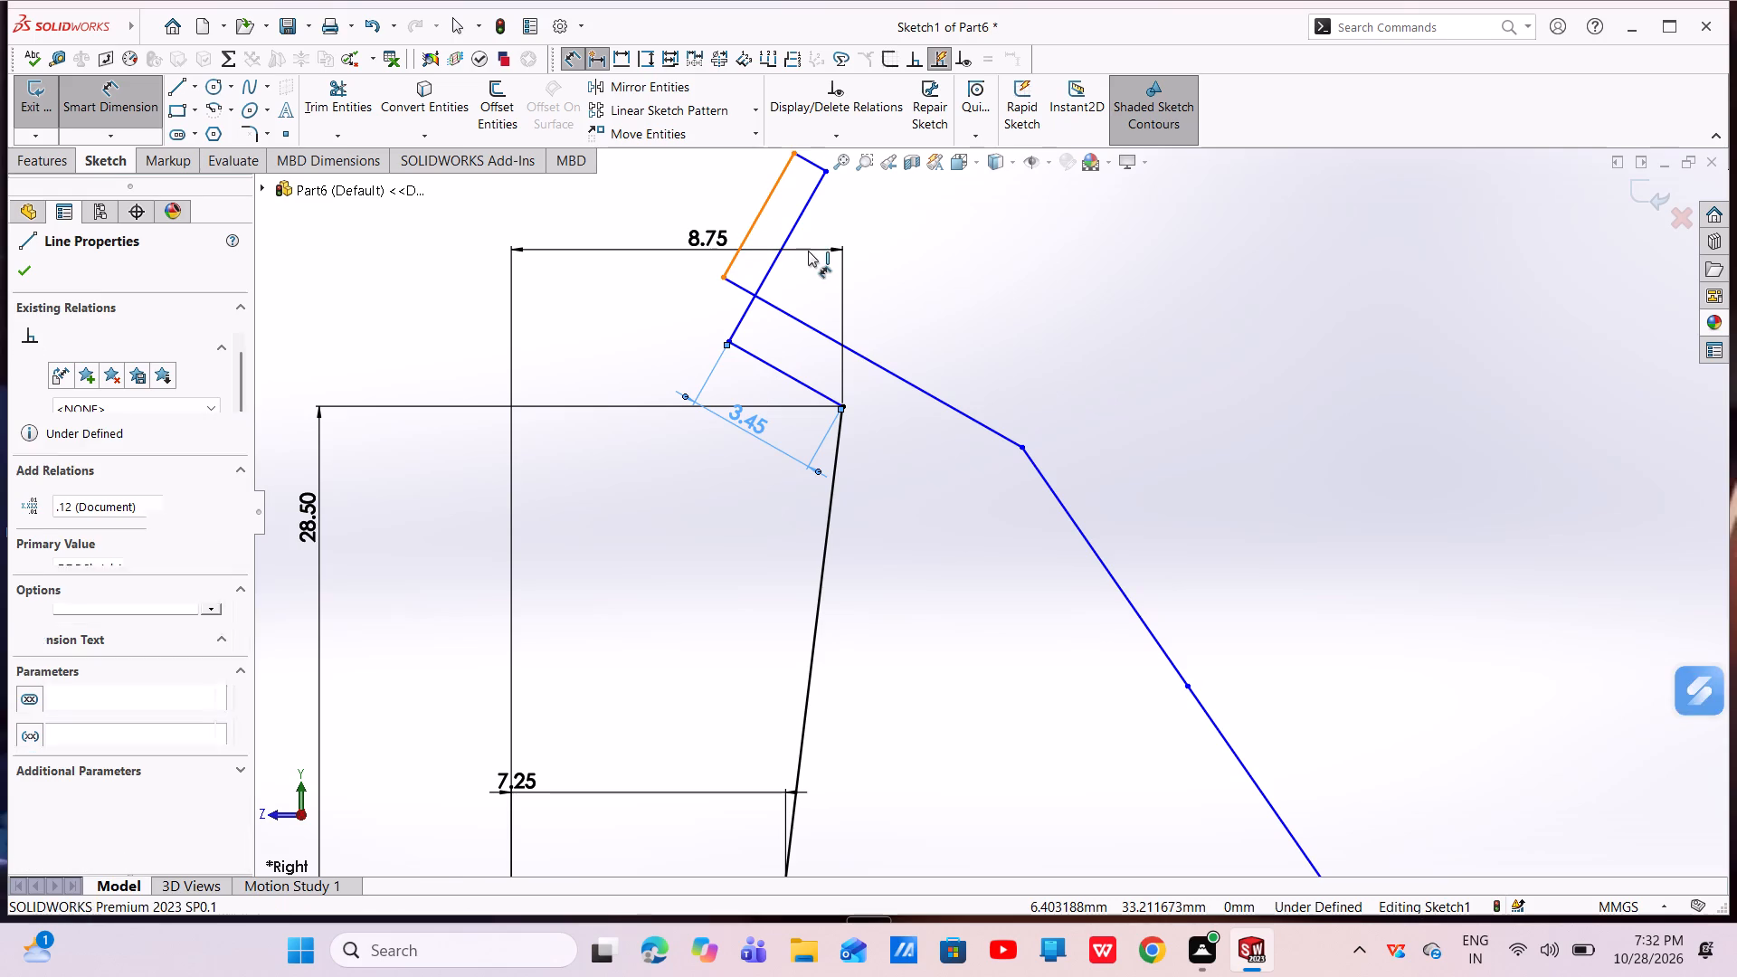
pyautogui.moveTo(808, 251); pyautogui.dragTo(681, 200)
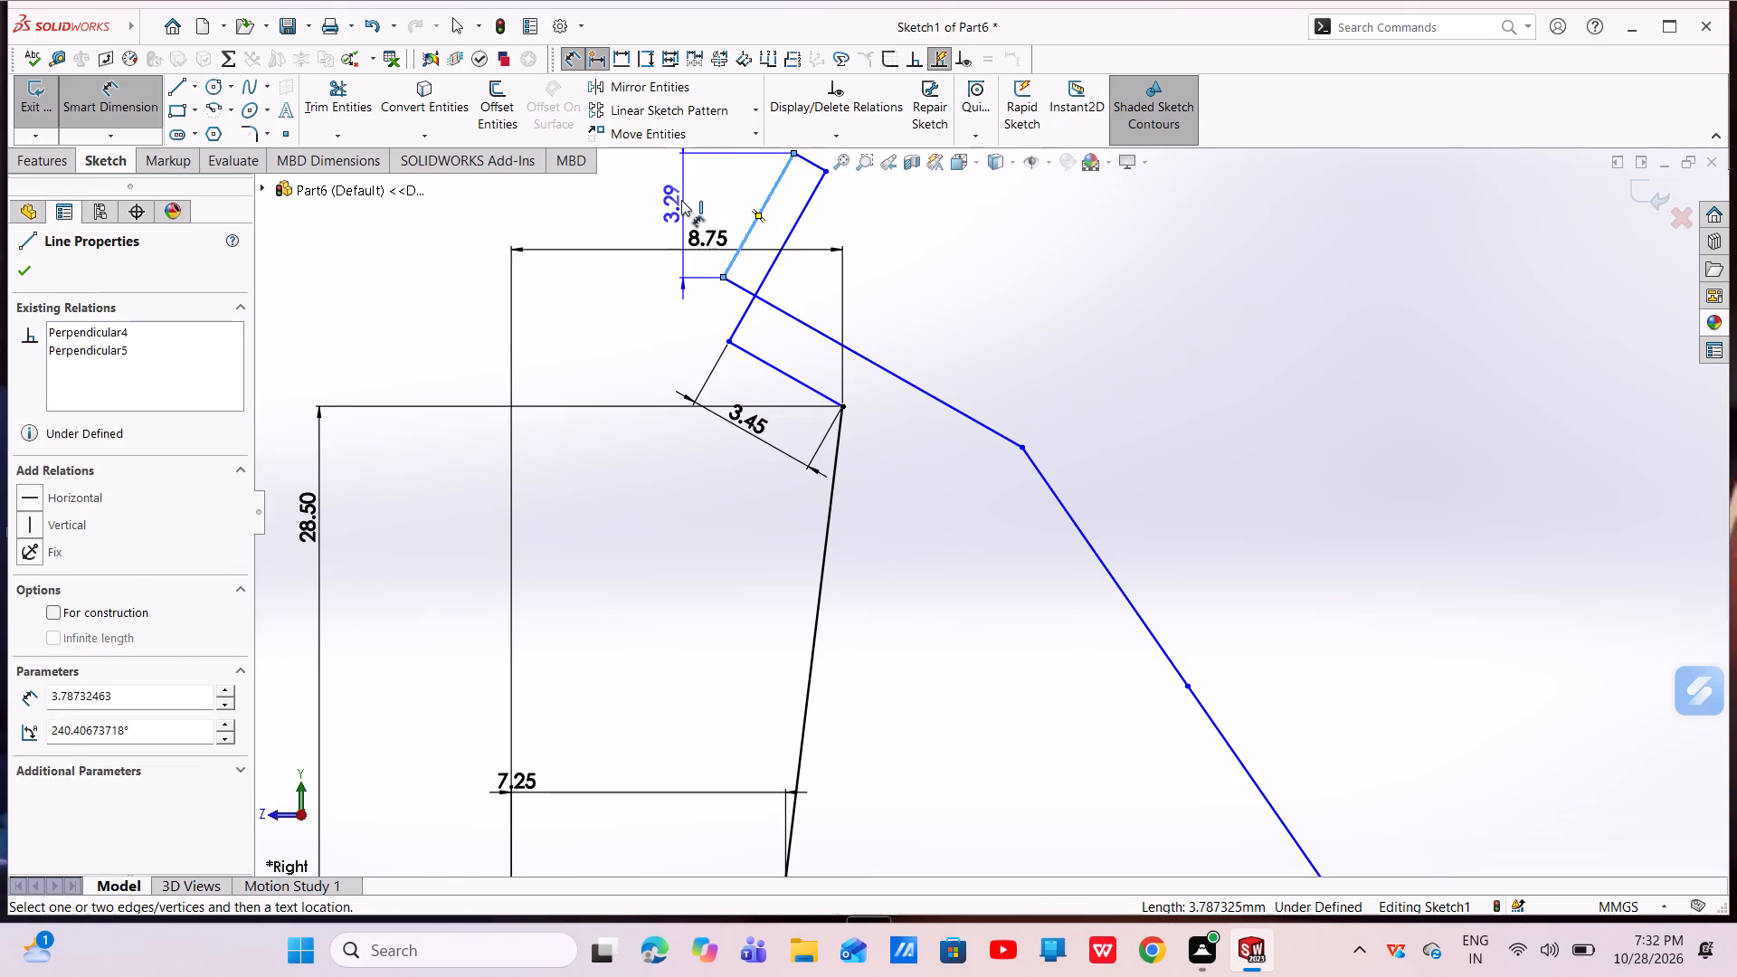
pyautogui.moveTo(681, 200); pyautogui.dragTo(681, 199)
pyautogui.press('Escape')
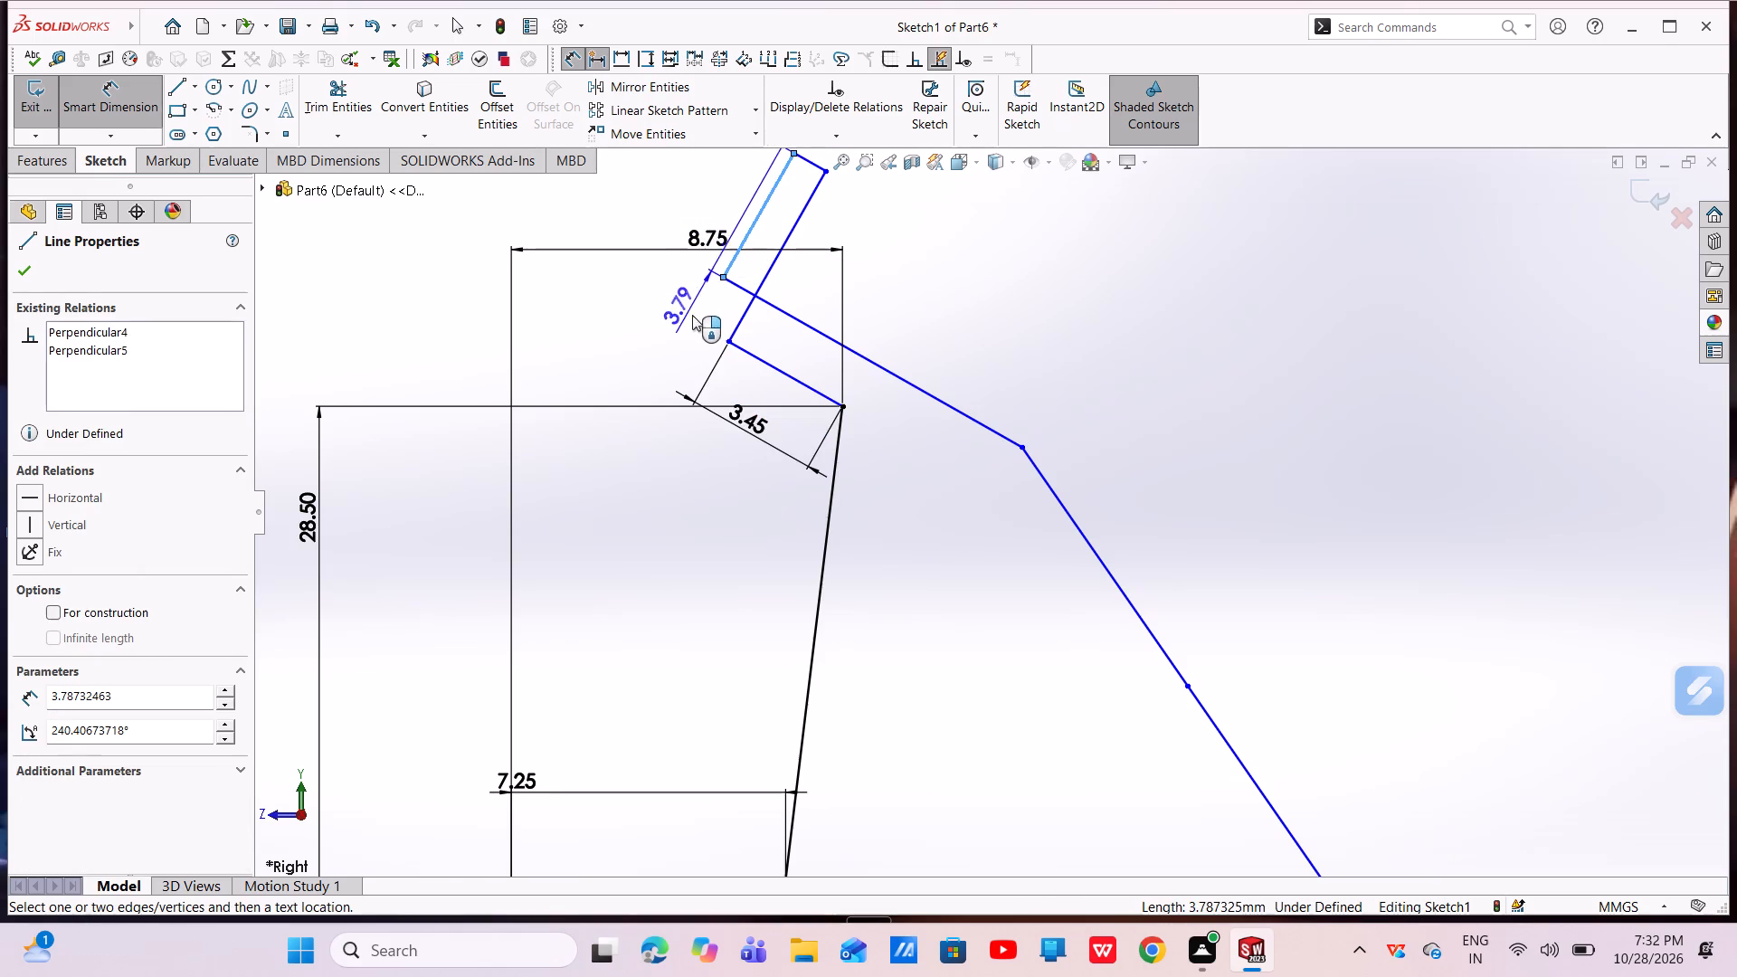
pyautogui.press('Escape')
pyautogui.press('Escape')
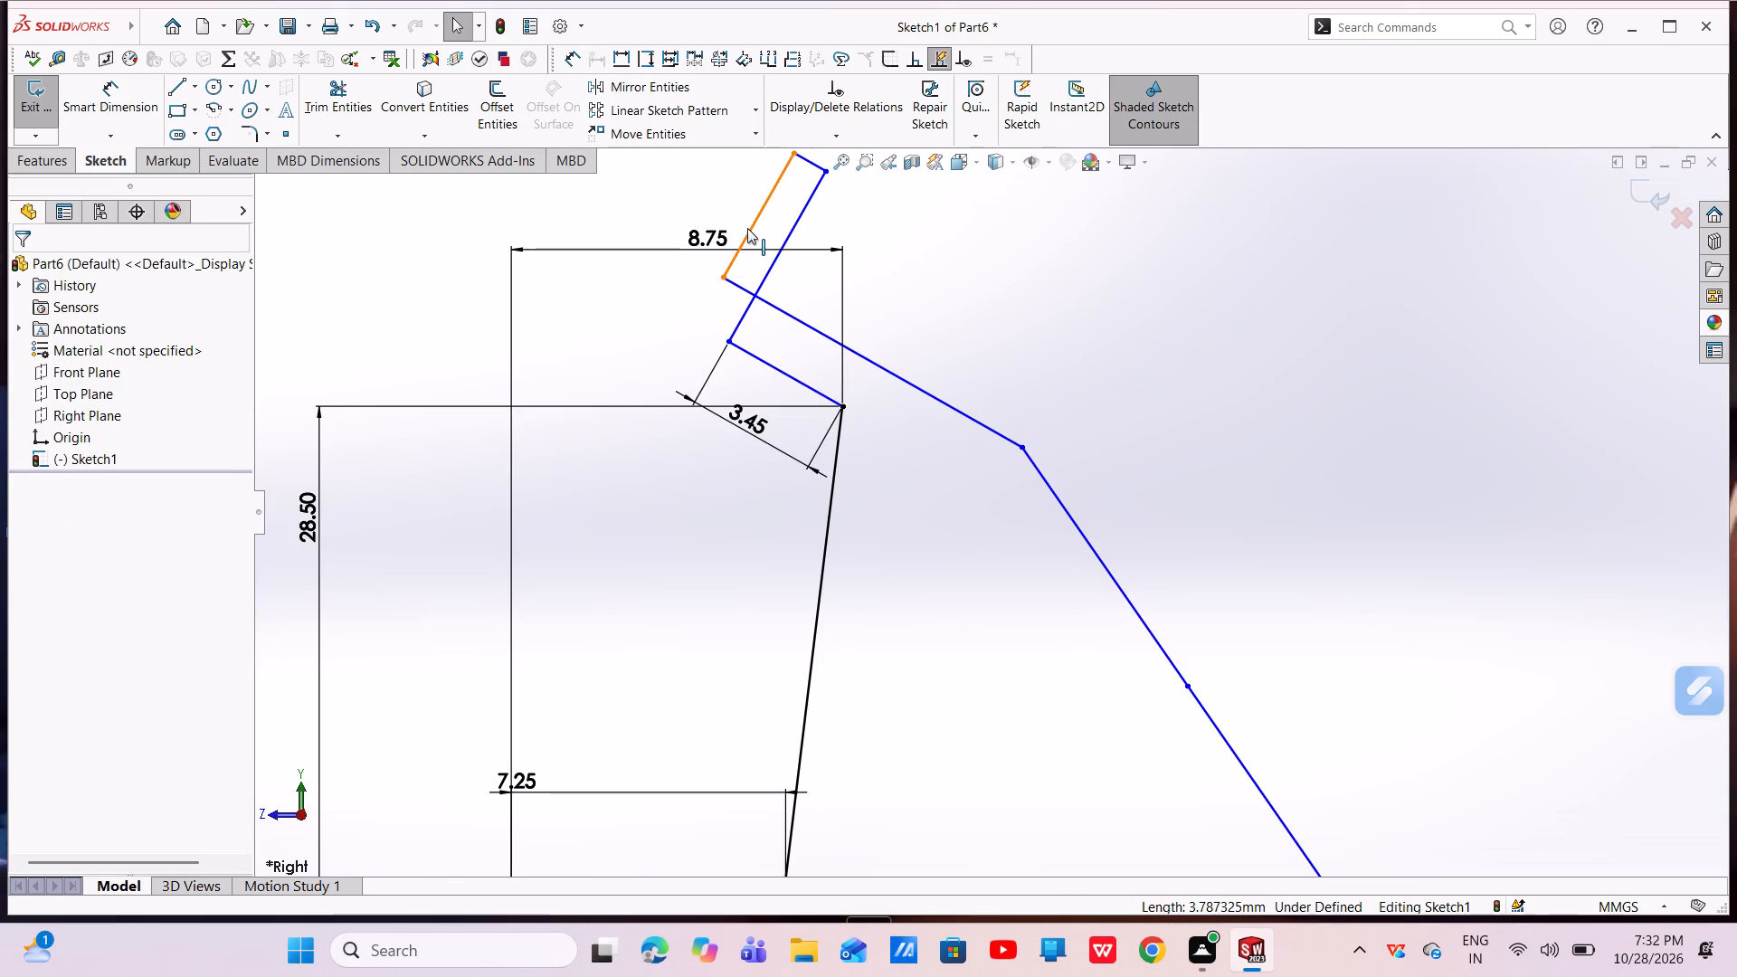
# Move the lip's short parallel leg across to the outer side of the long leg so the profile no longer crosses itself.
pyautogui.moveTo(747, 228); pyautogui.dragTo(835, 282)
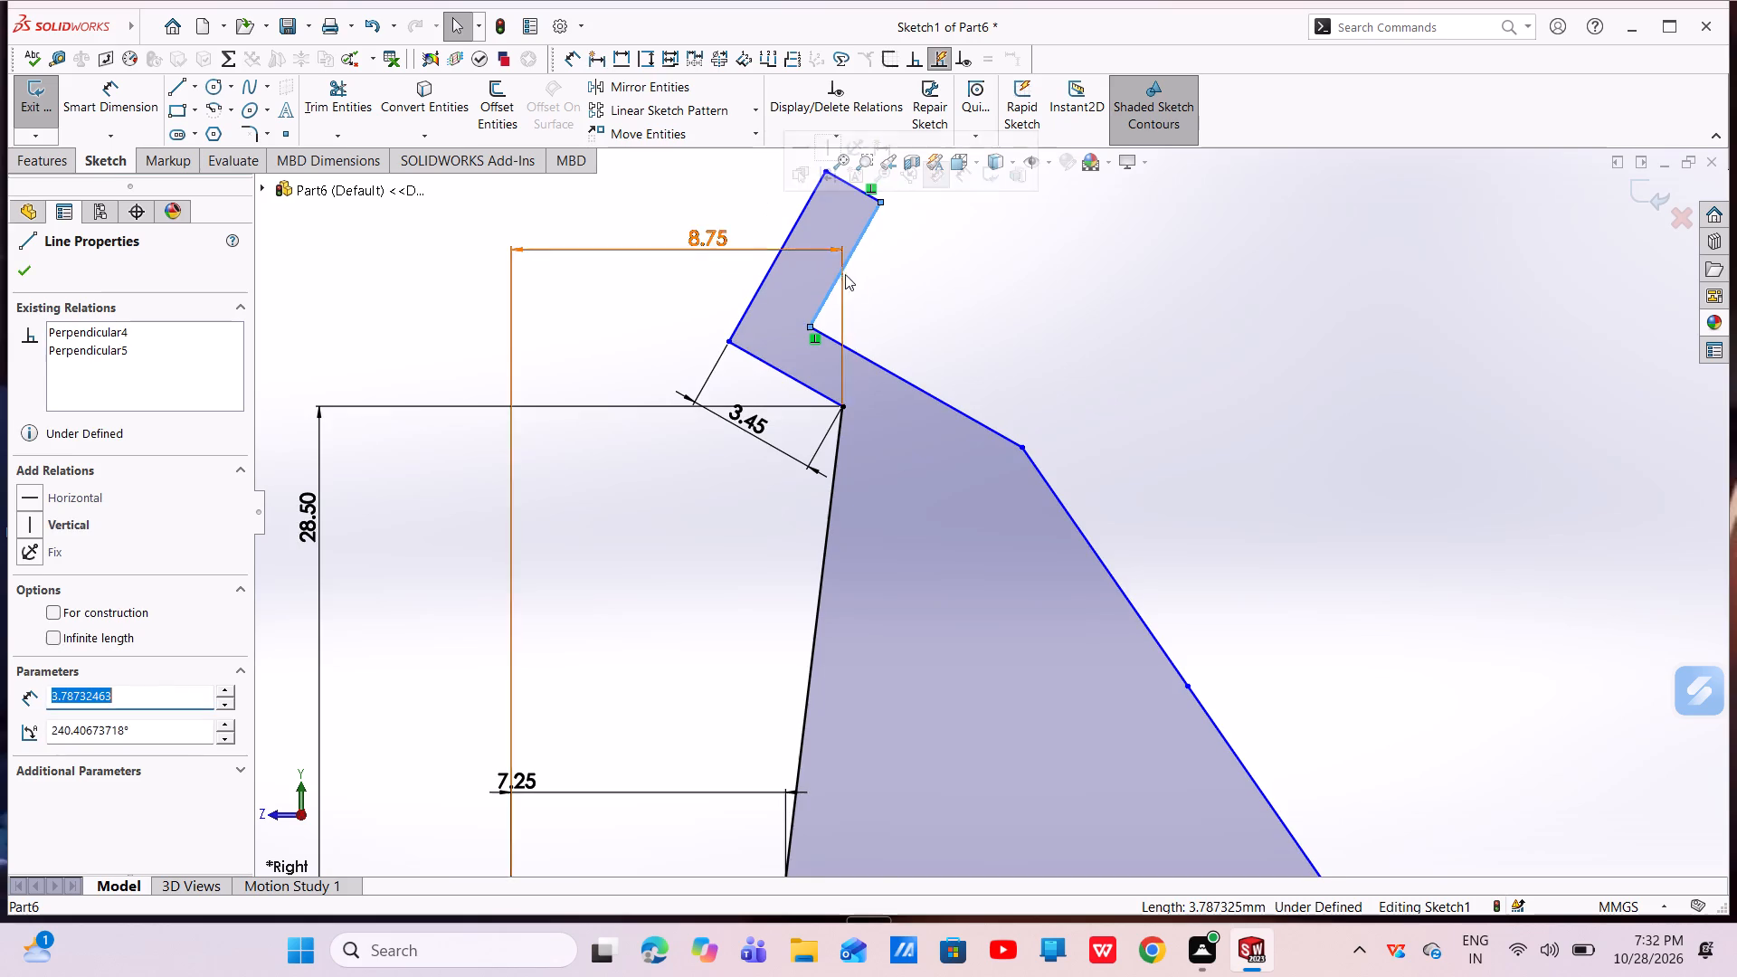
pyautogui.press('Escape')
pyautogui.press('Escape')
# Add a length dimension to the lip's long leg, try 2 mm, and undo that value change.
pyautogui.click(110, 77)
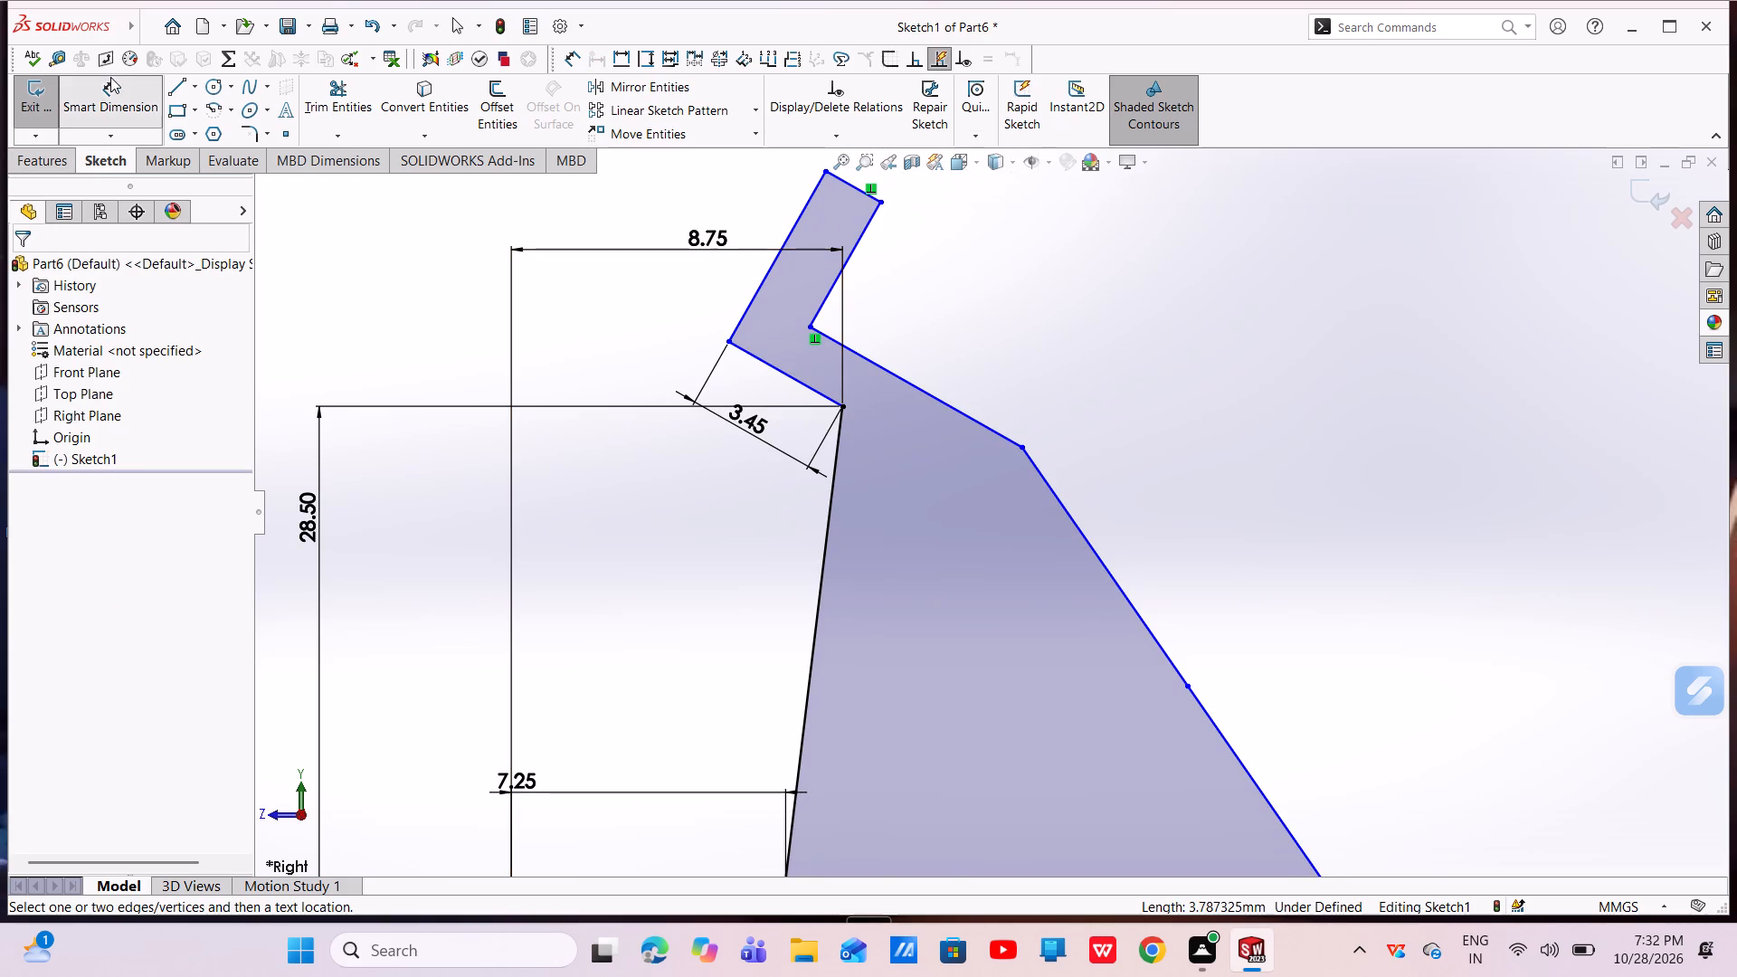
pyautogui.click(777, 259)
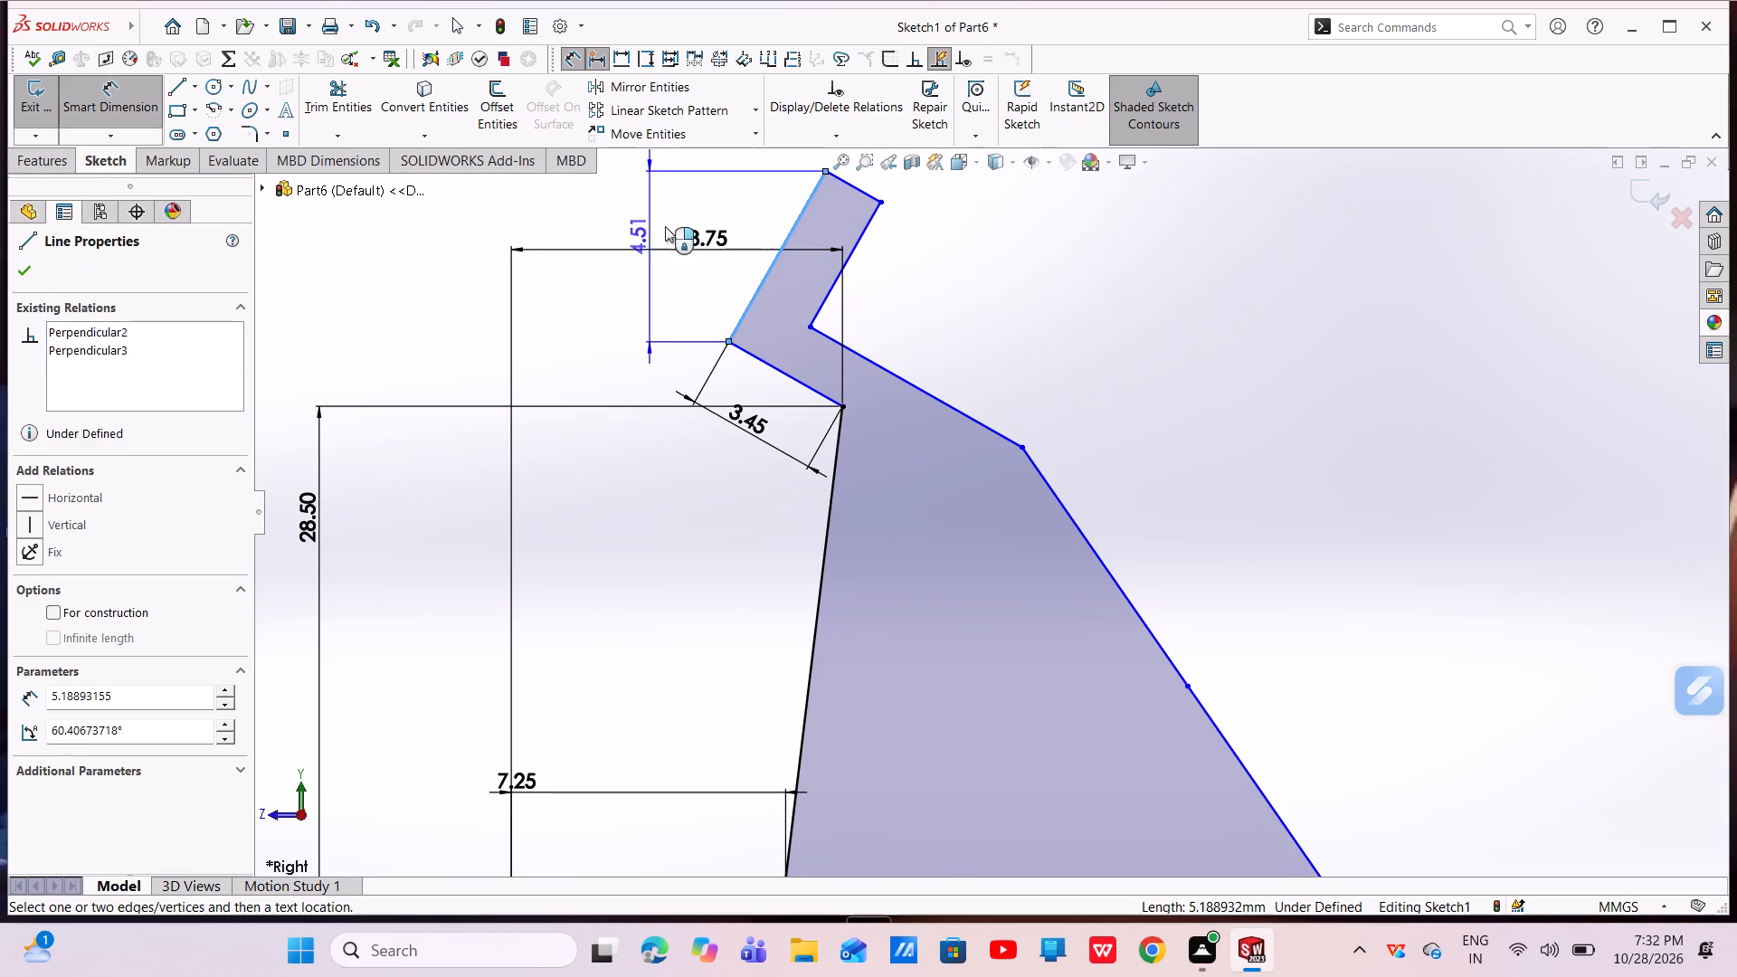
pyautogui.click(742, 189)
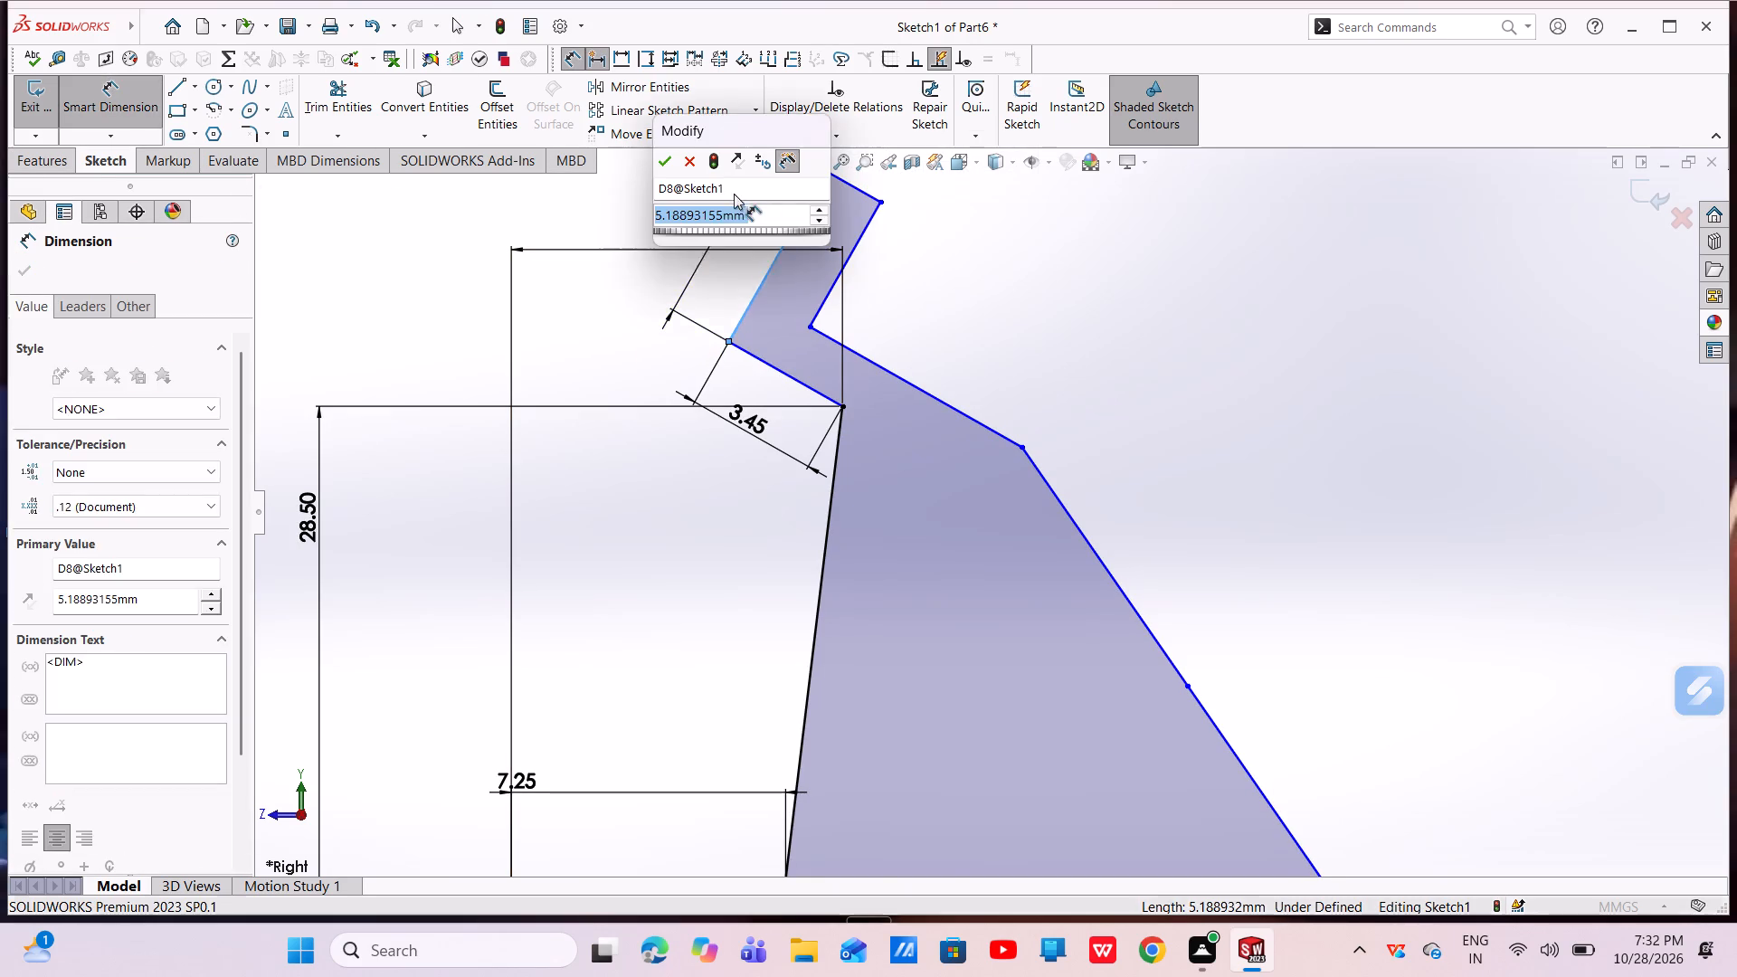
pyautogui.press('BackSpace')
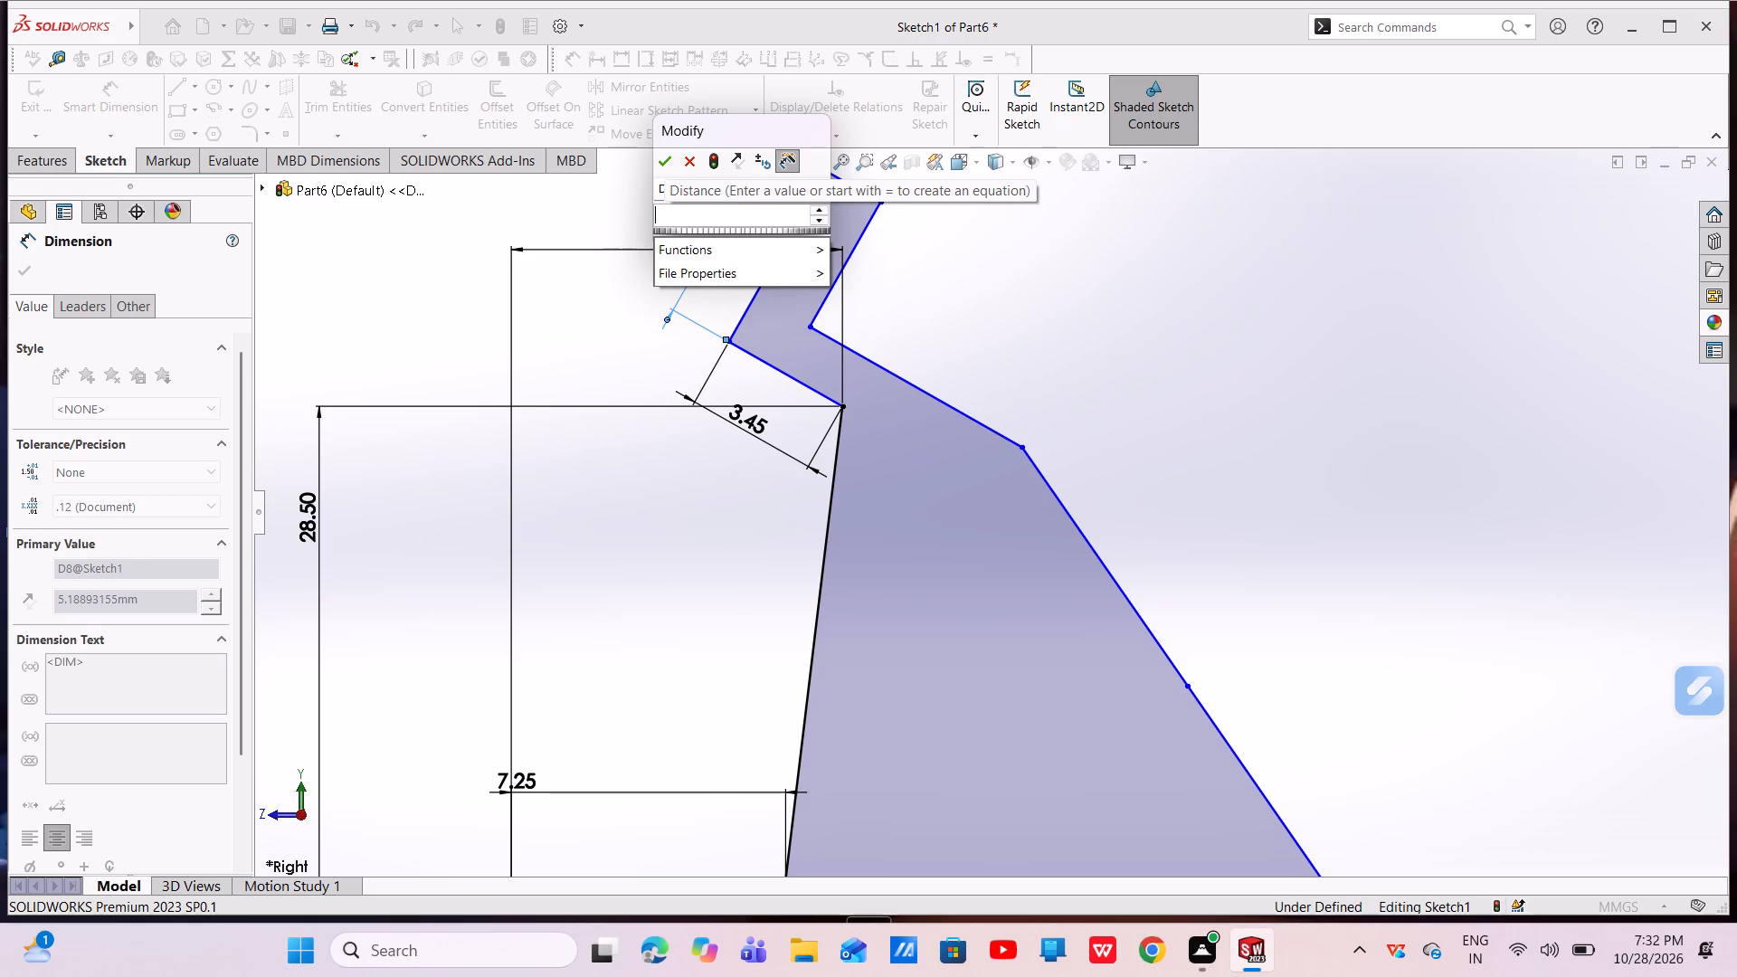
pyautogui.press('2')
pyautogui.press('Return')
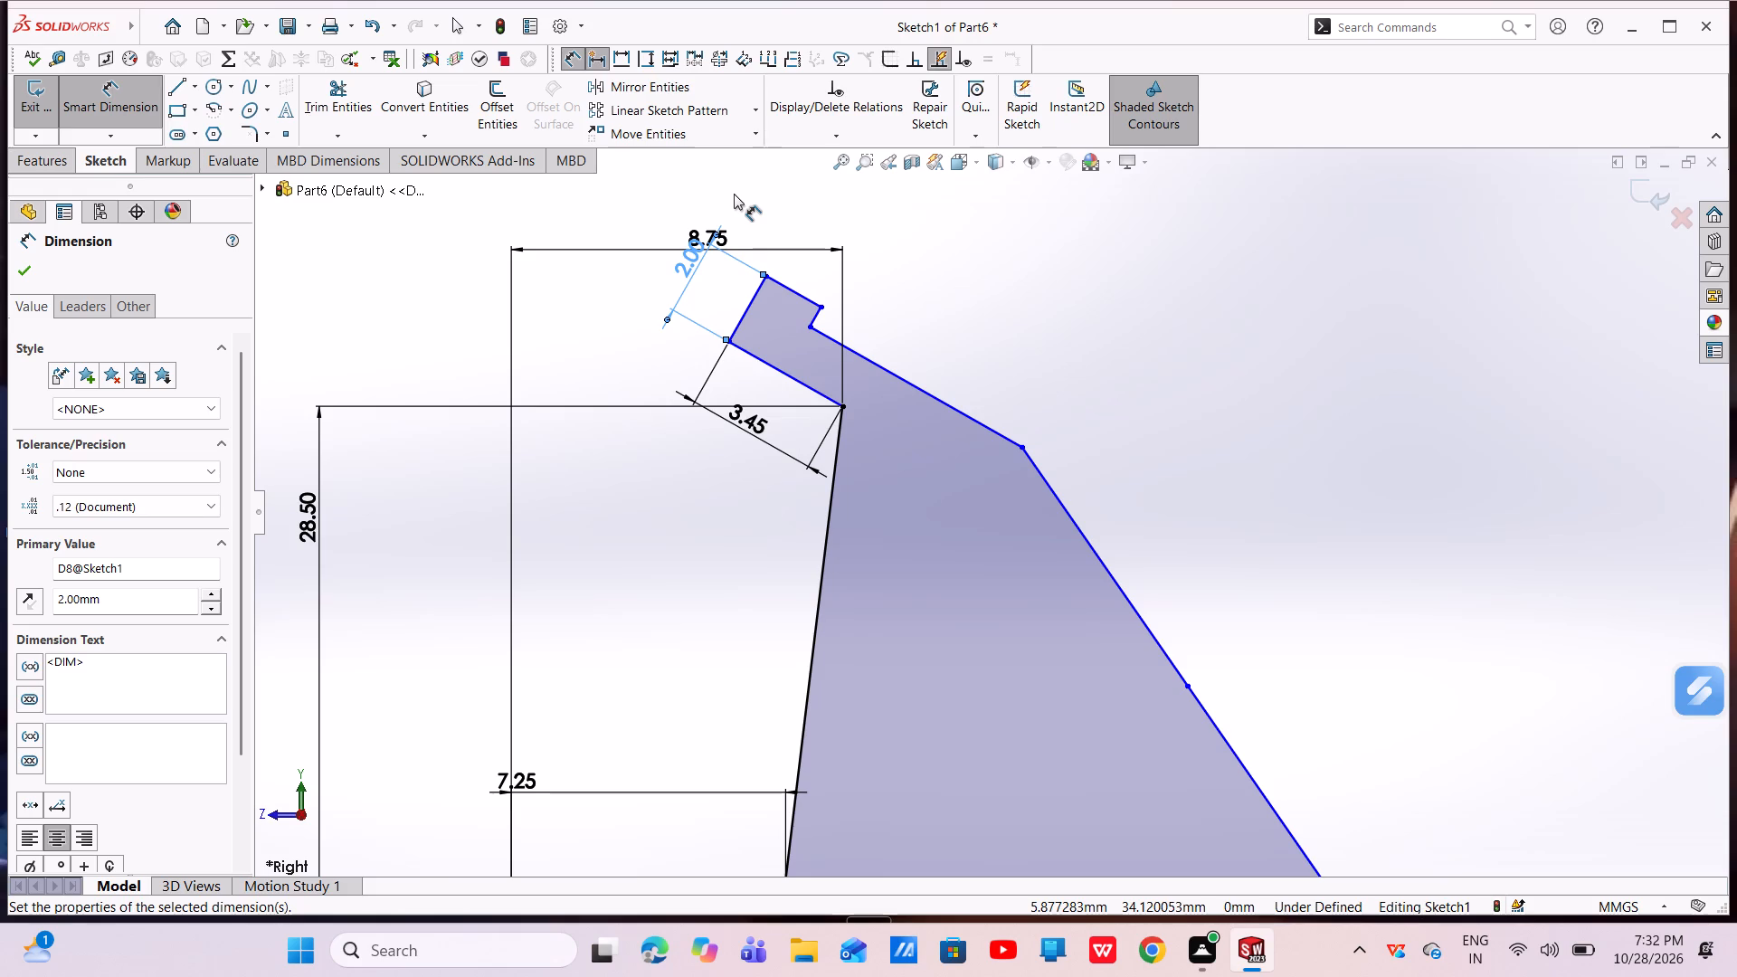
pyautogui.press('Escape')
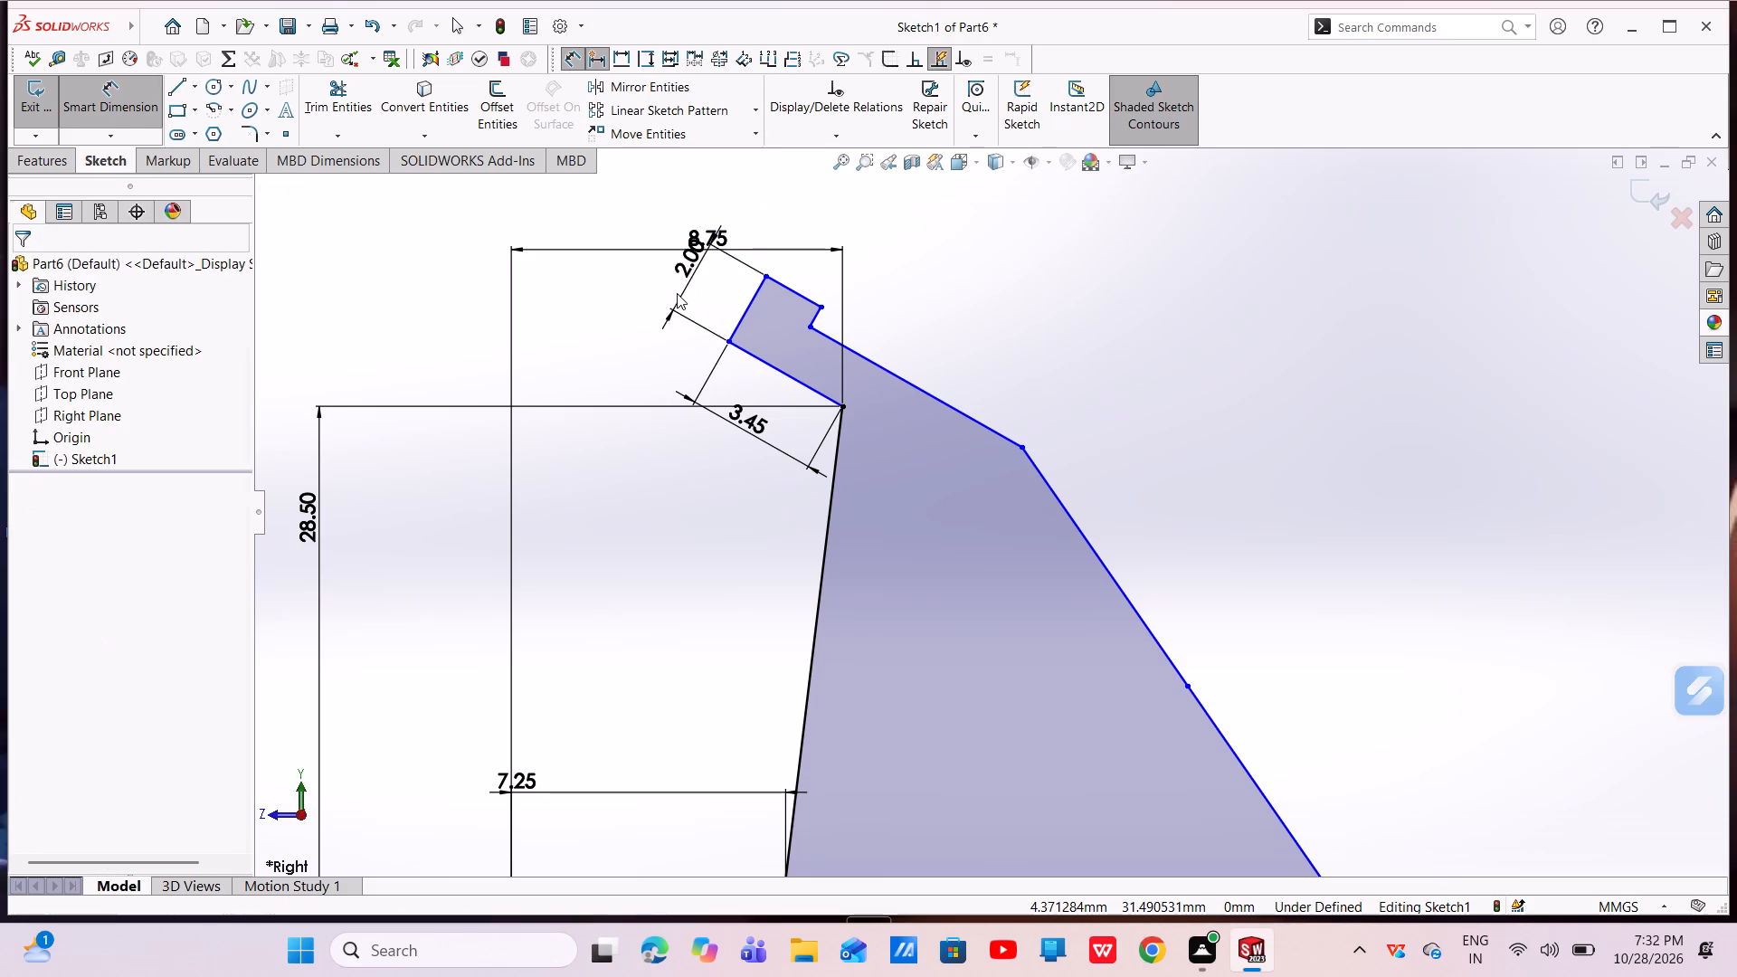
pyautogui.hotkey('ctrl', 'z')
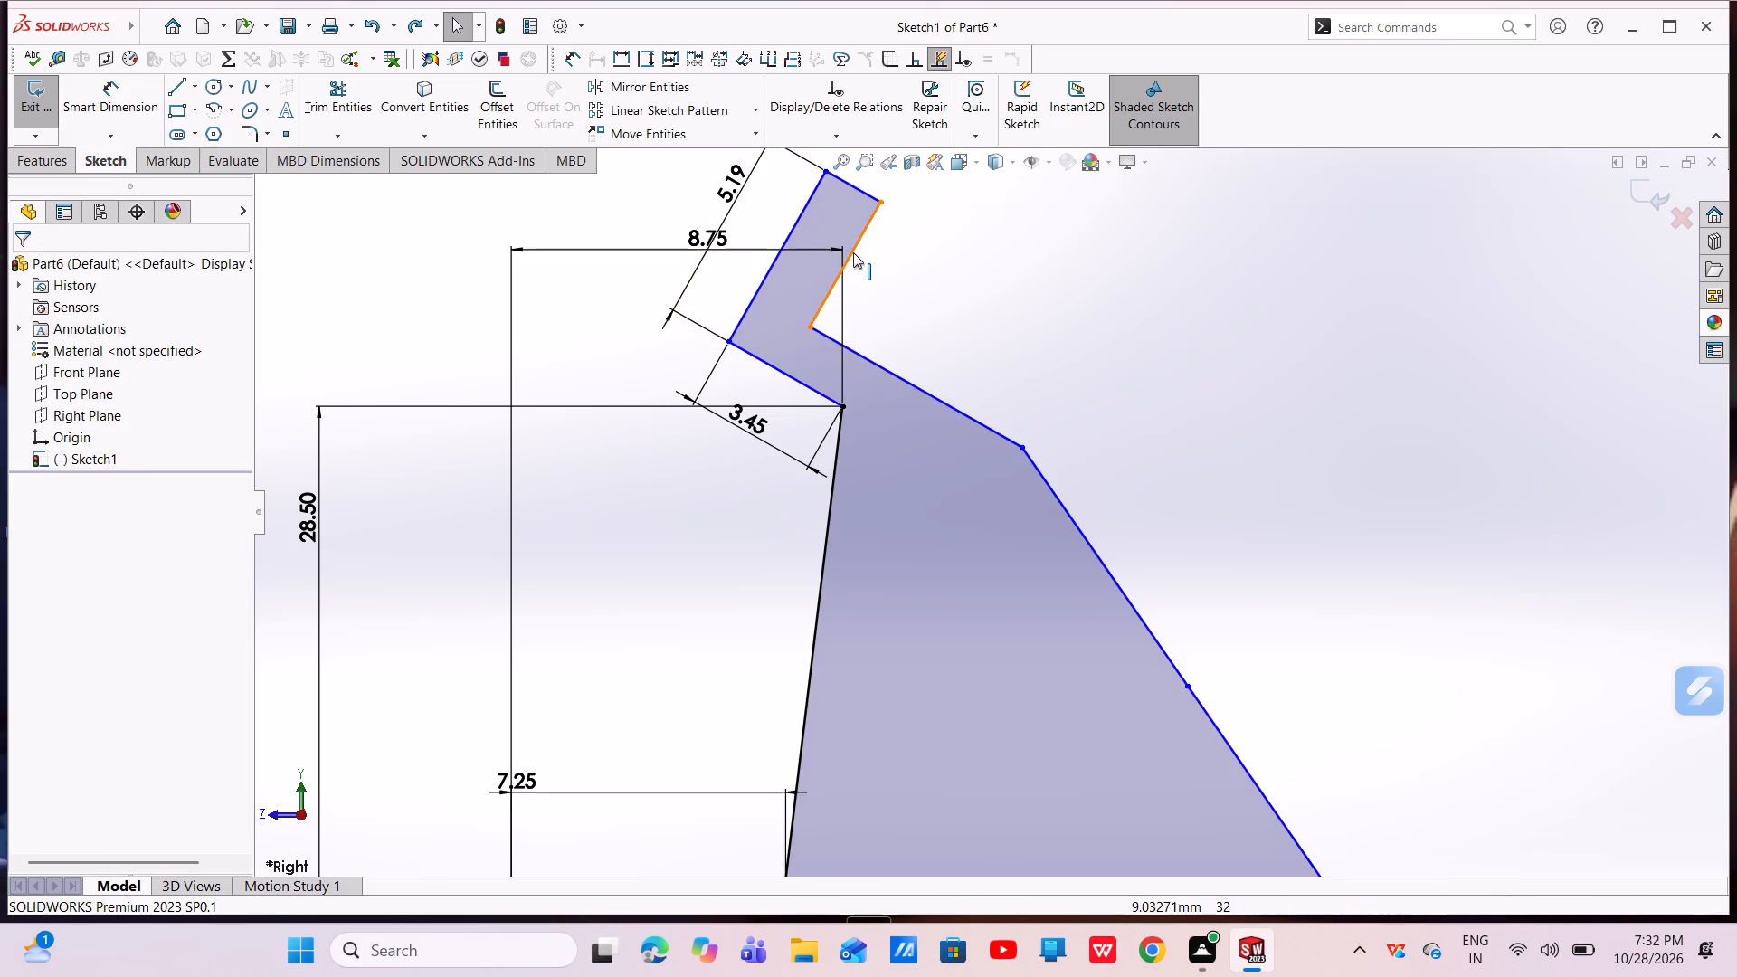
pyautogui.press('Escape')
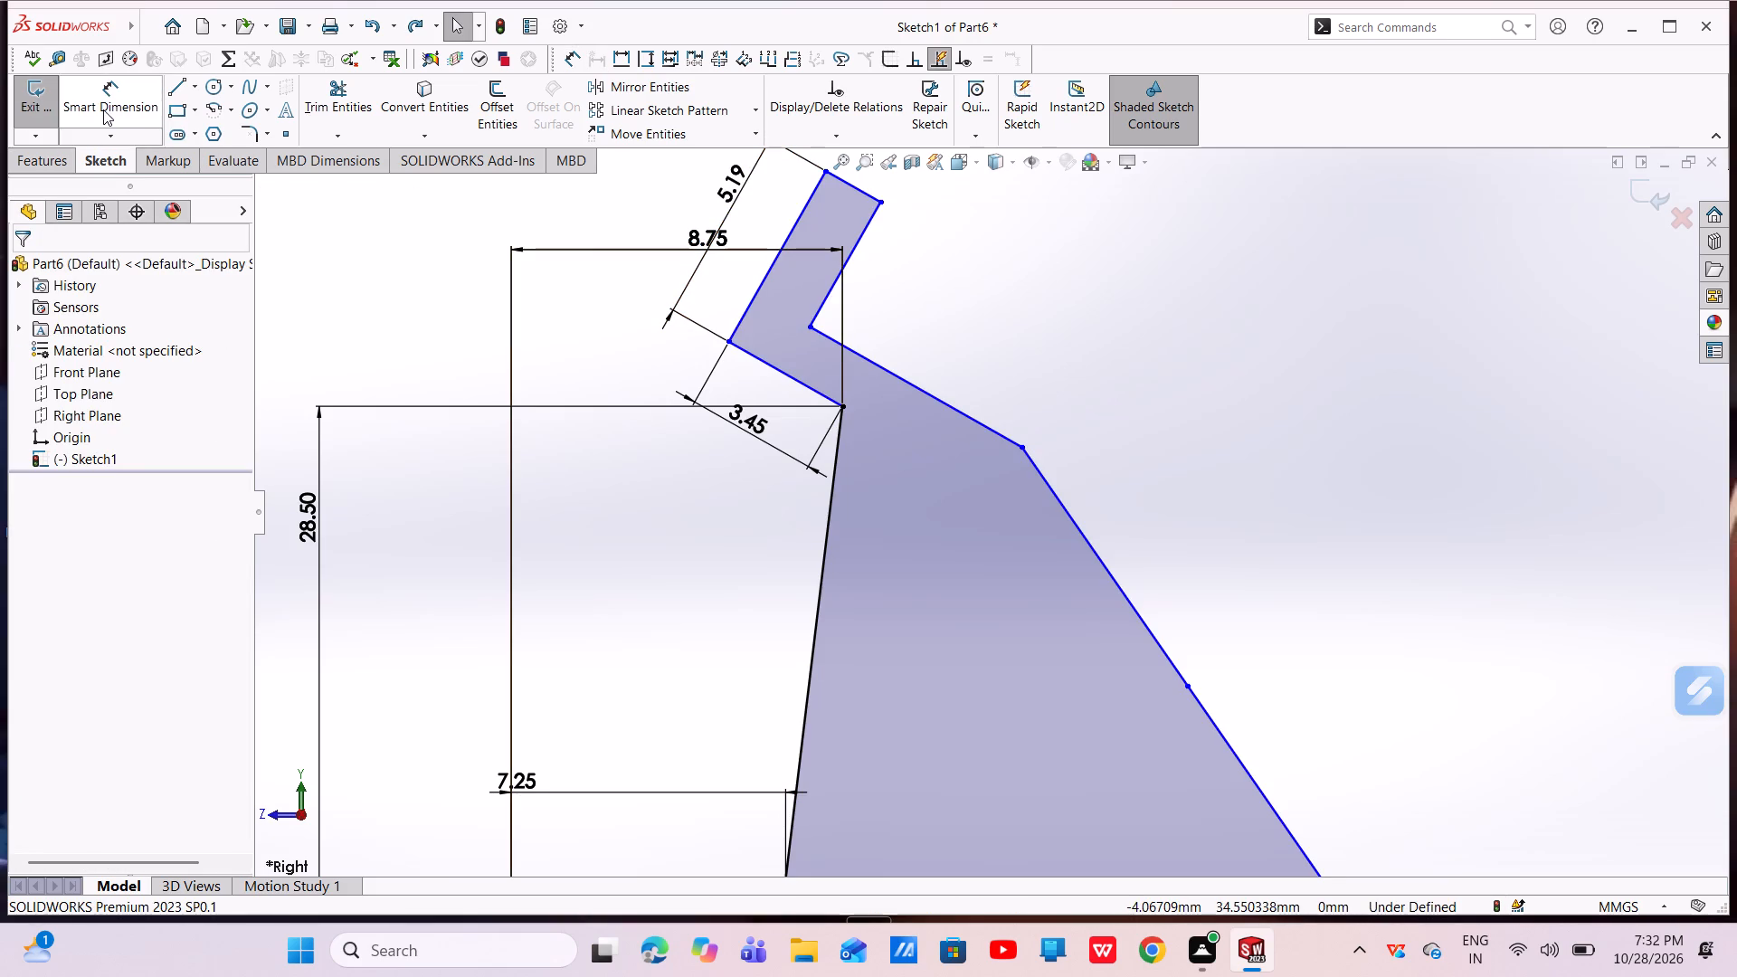
# Dimension the length of the lip's short parallel leg as 2 mm.
pyautogui.click(102, 109)
pyautogui.click(850, 248)
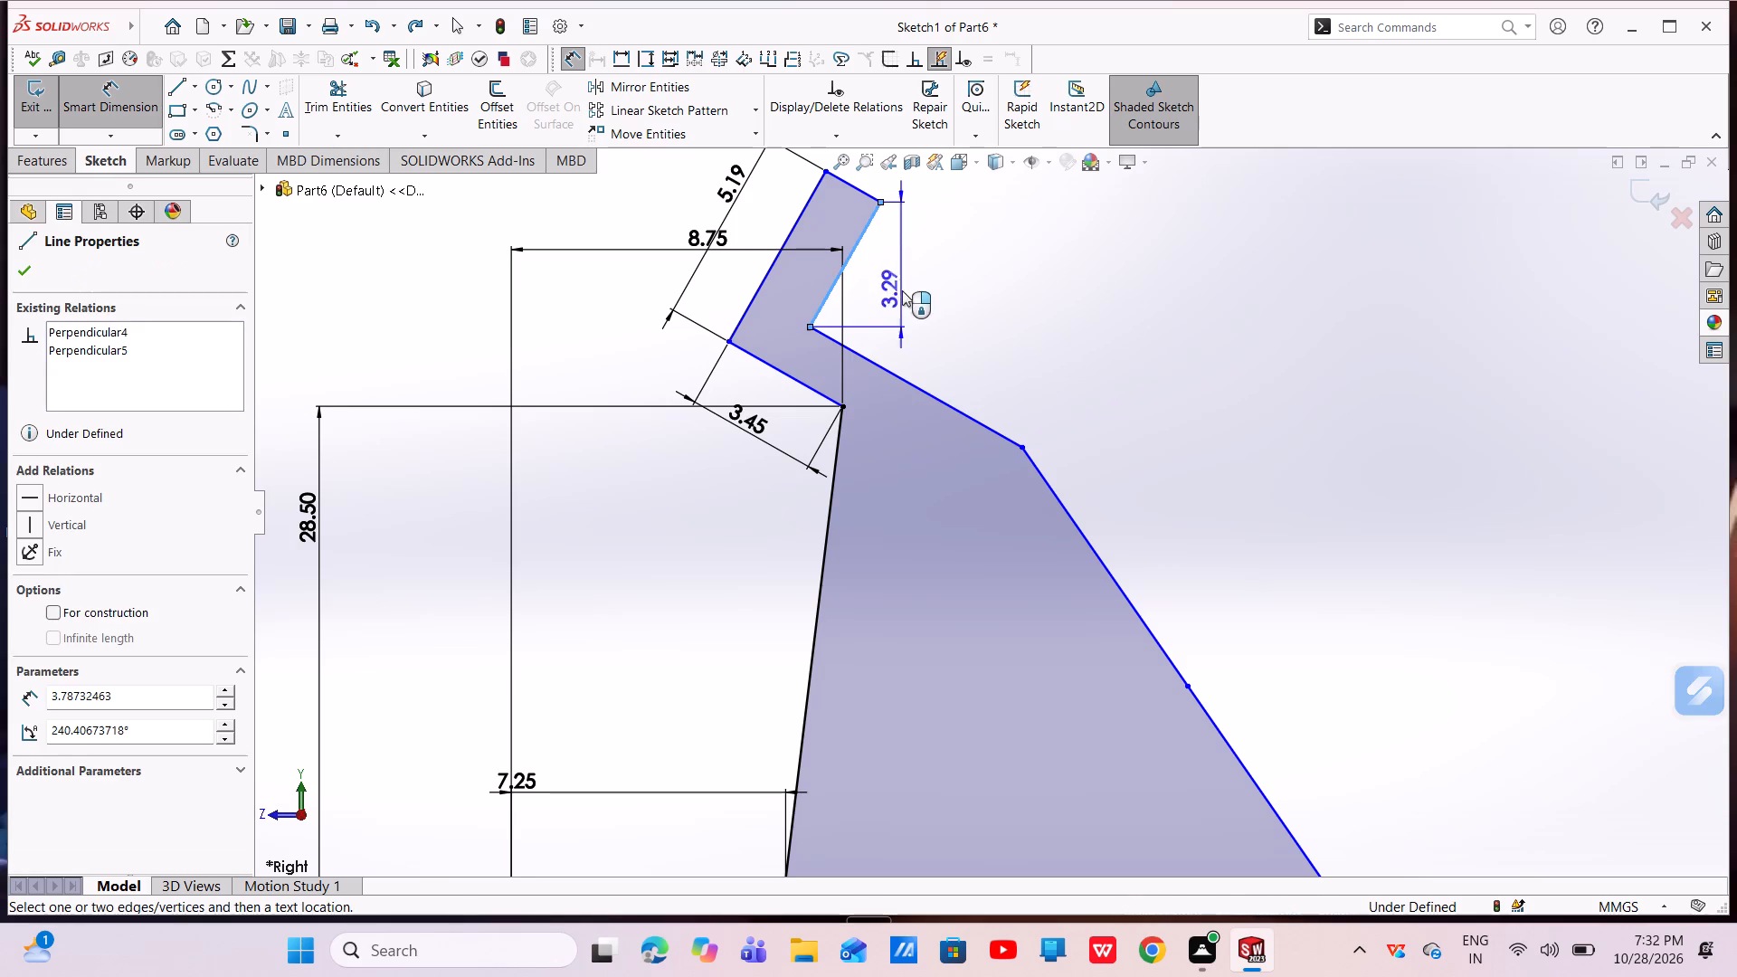
pyautogui.click(894, 327)
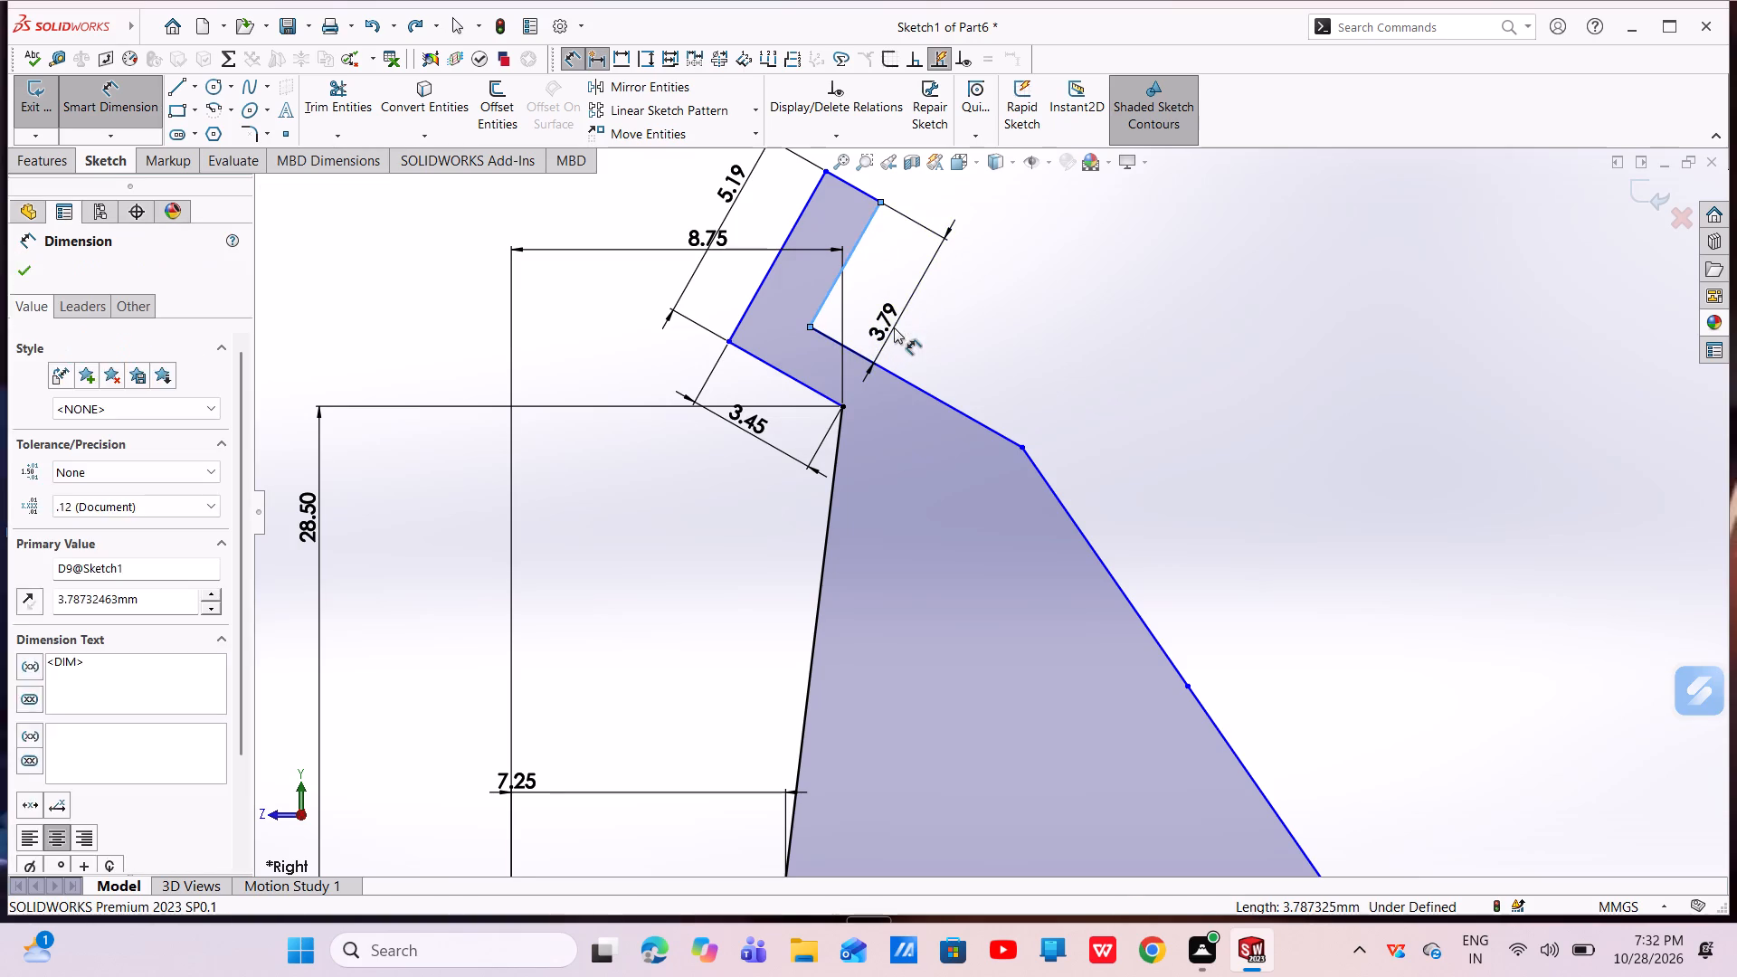
pyautogui.press('BackSpace')
pyautogui.press('2')
pyautogui.press('Return')
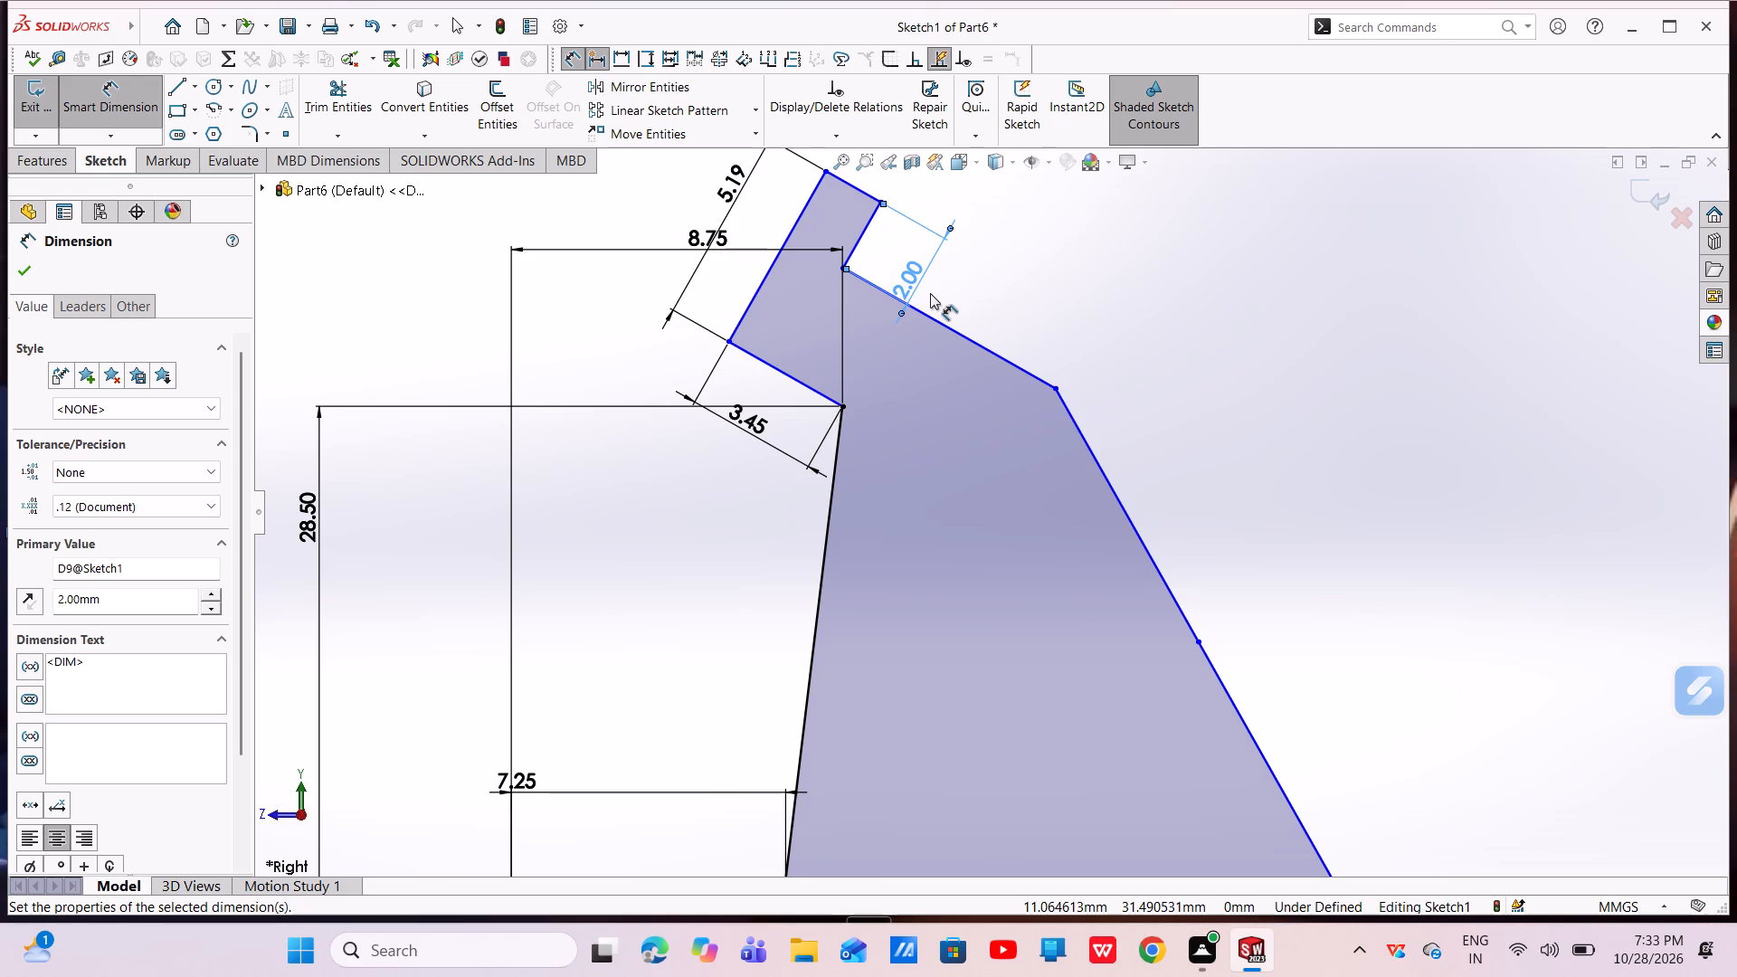
# Dimension the length of the lip's short end line as 1 mm.
pyautogui.scroll(3, 898, 264)
pyautogui.scroll(-6, 933, 265)
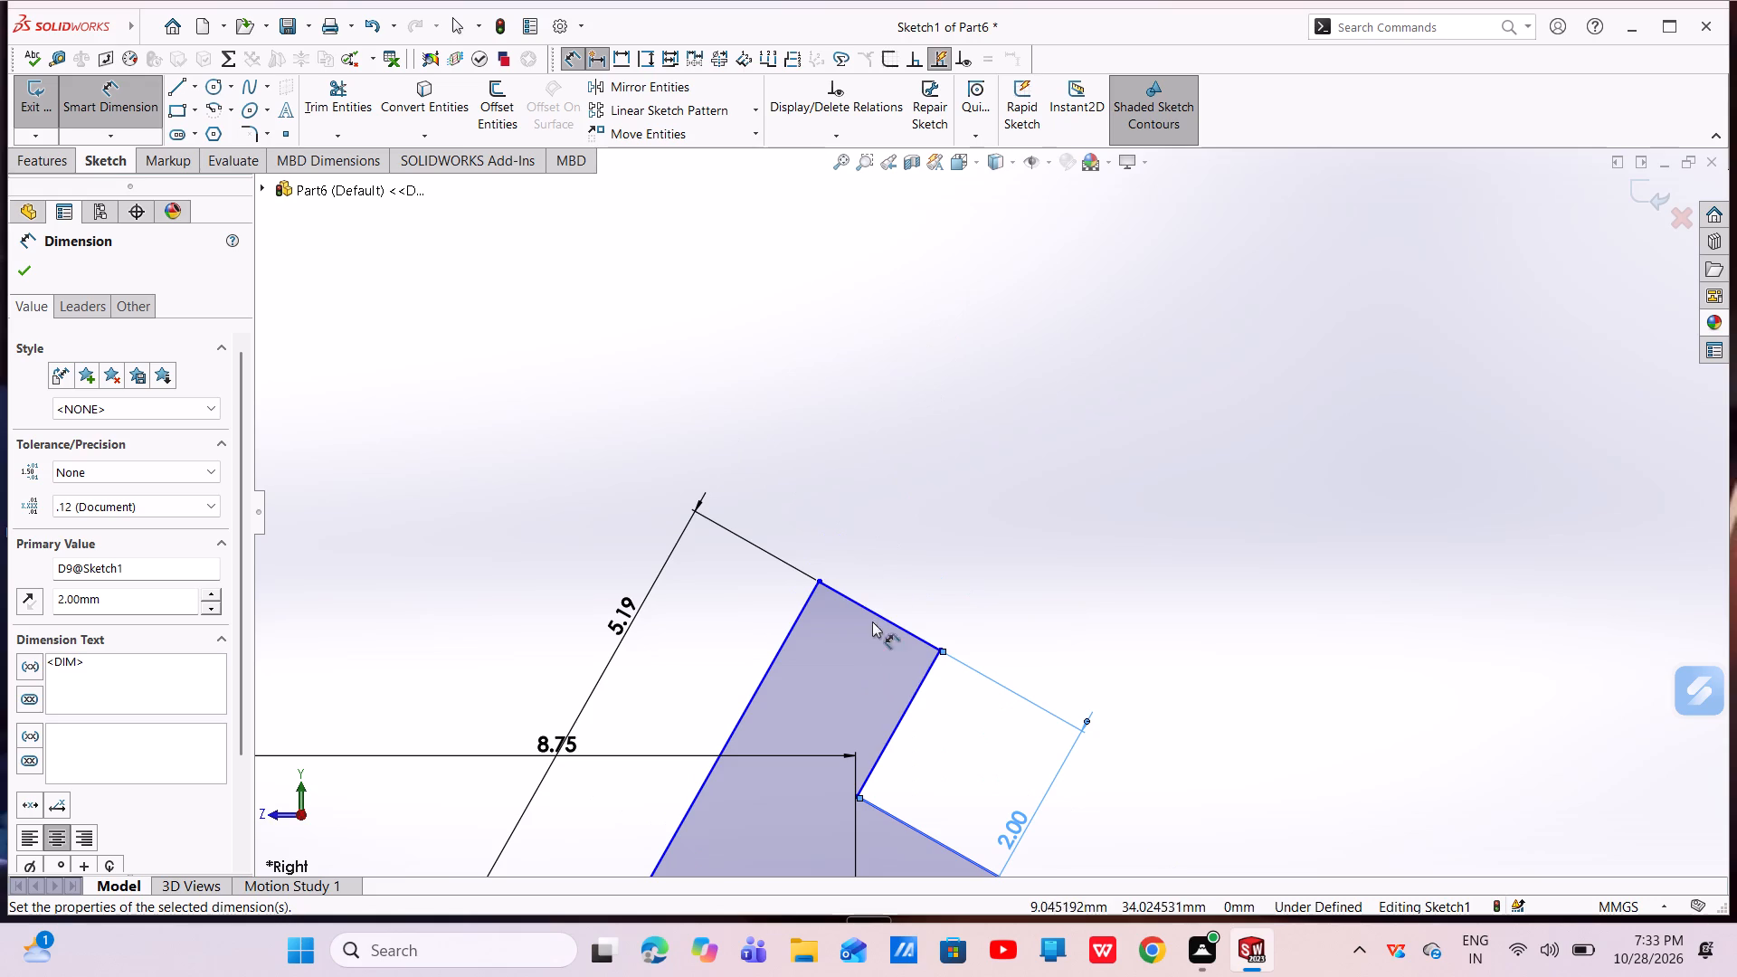
pyautogui.click(867, 610)
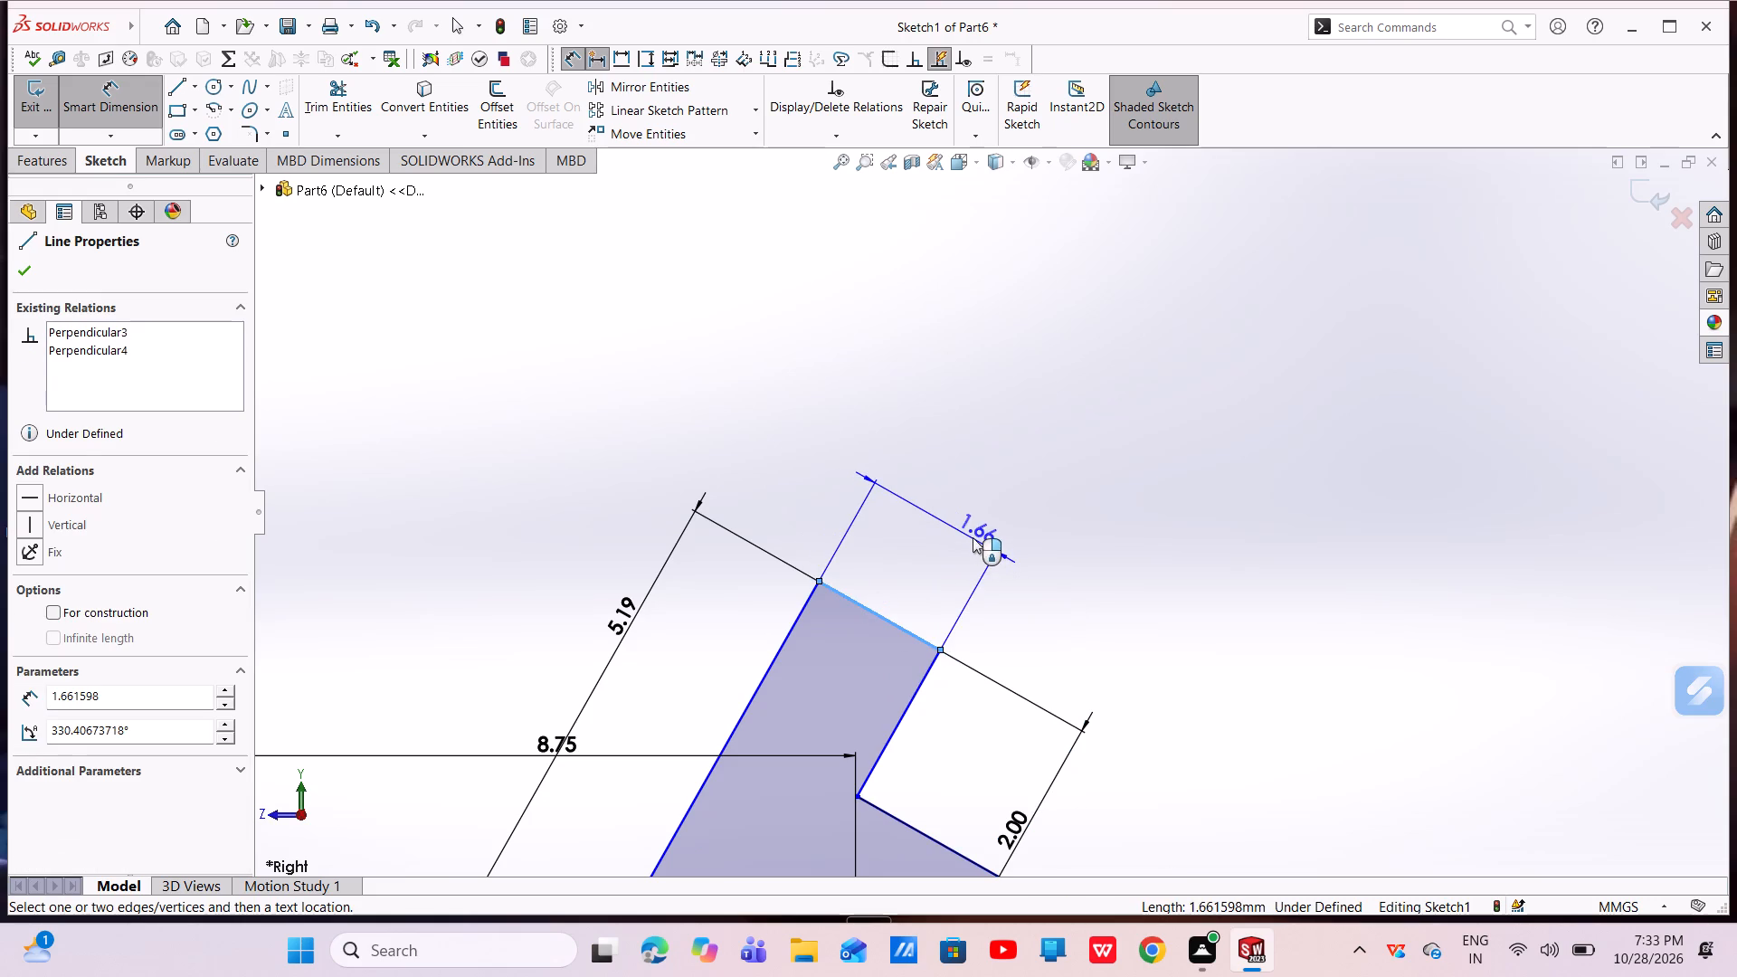
pyautogui.click(973, 537)
pyautogui.press('BackSpace')
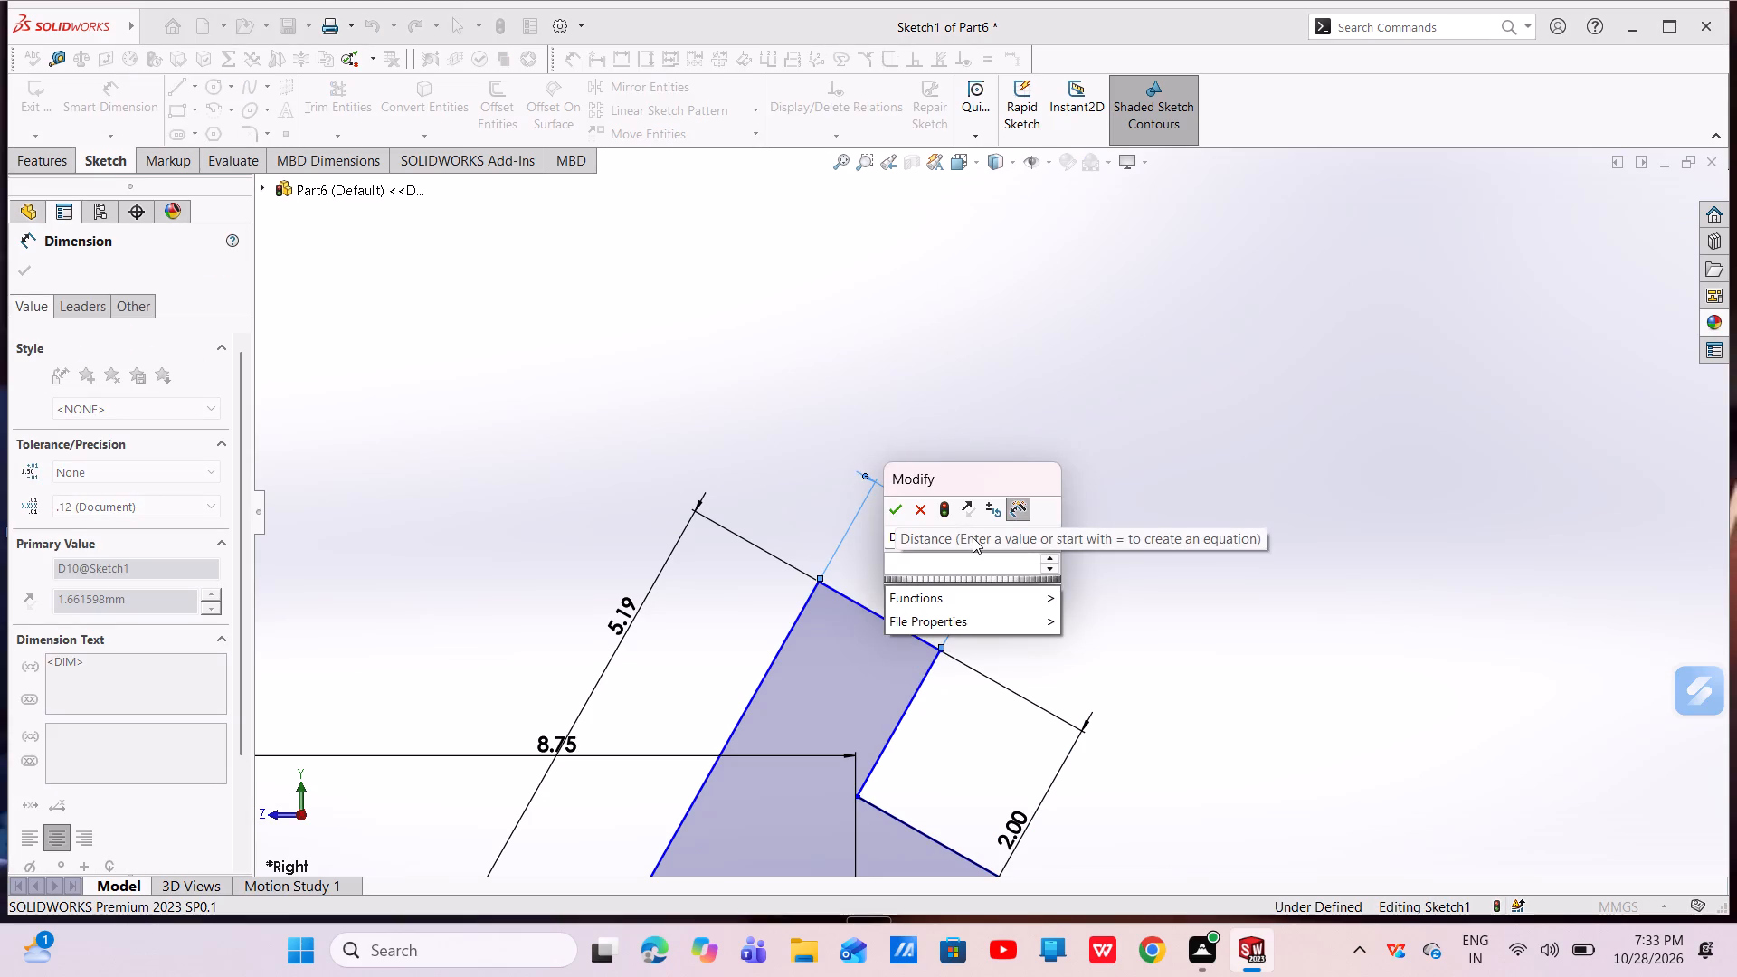
pyautogui.press('1')
pyautogui.press('Return')
pyautogui.scroll(4, 919, 674)
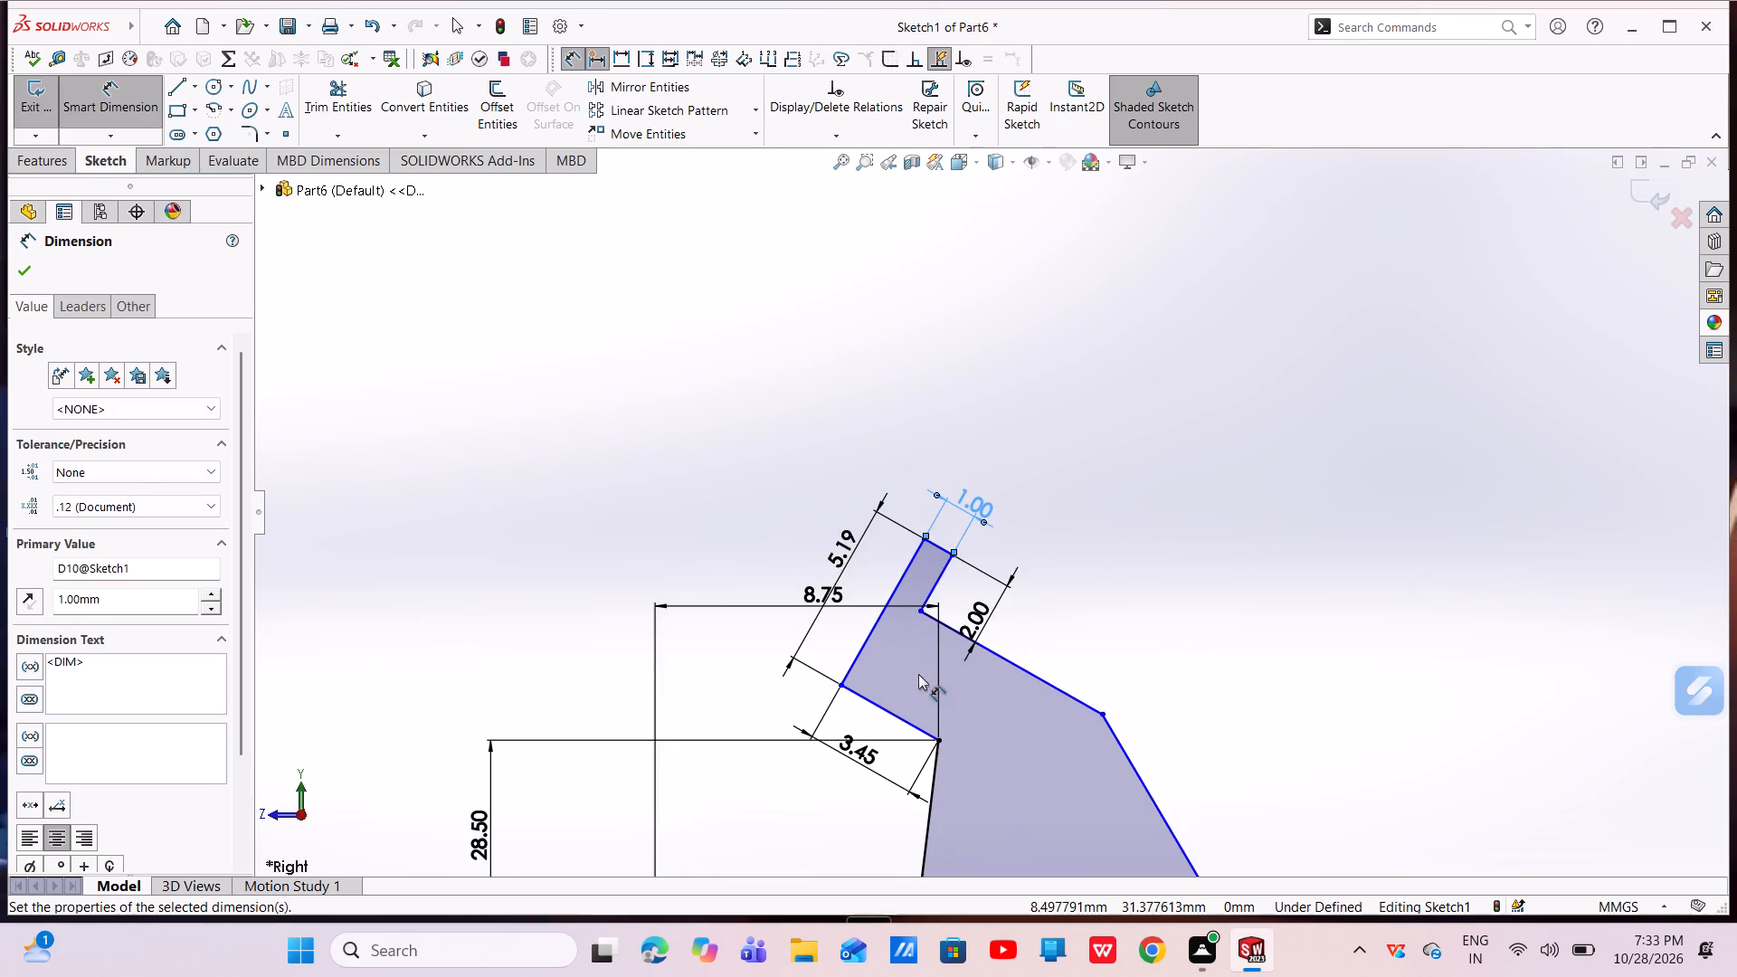
pyautogui.scroll(-3, 1072, 696)
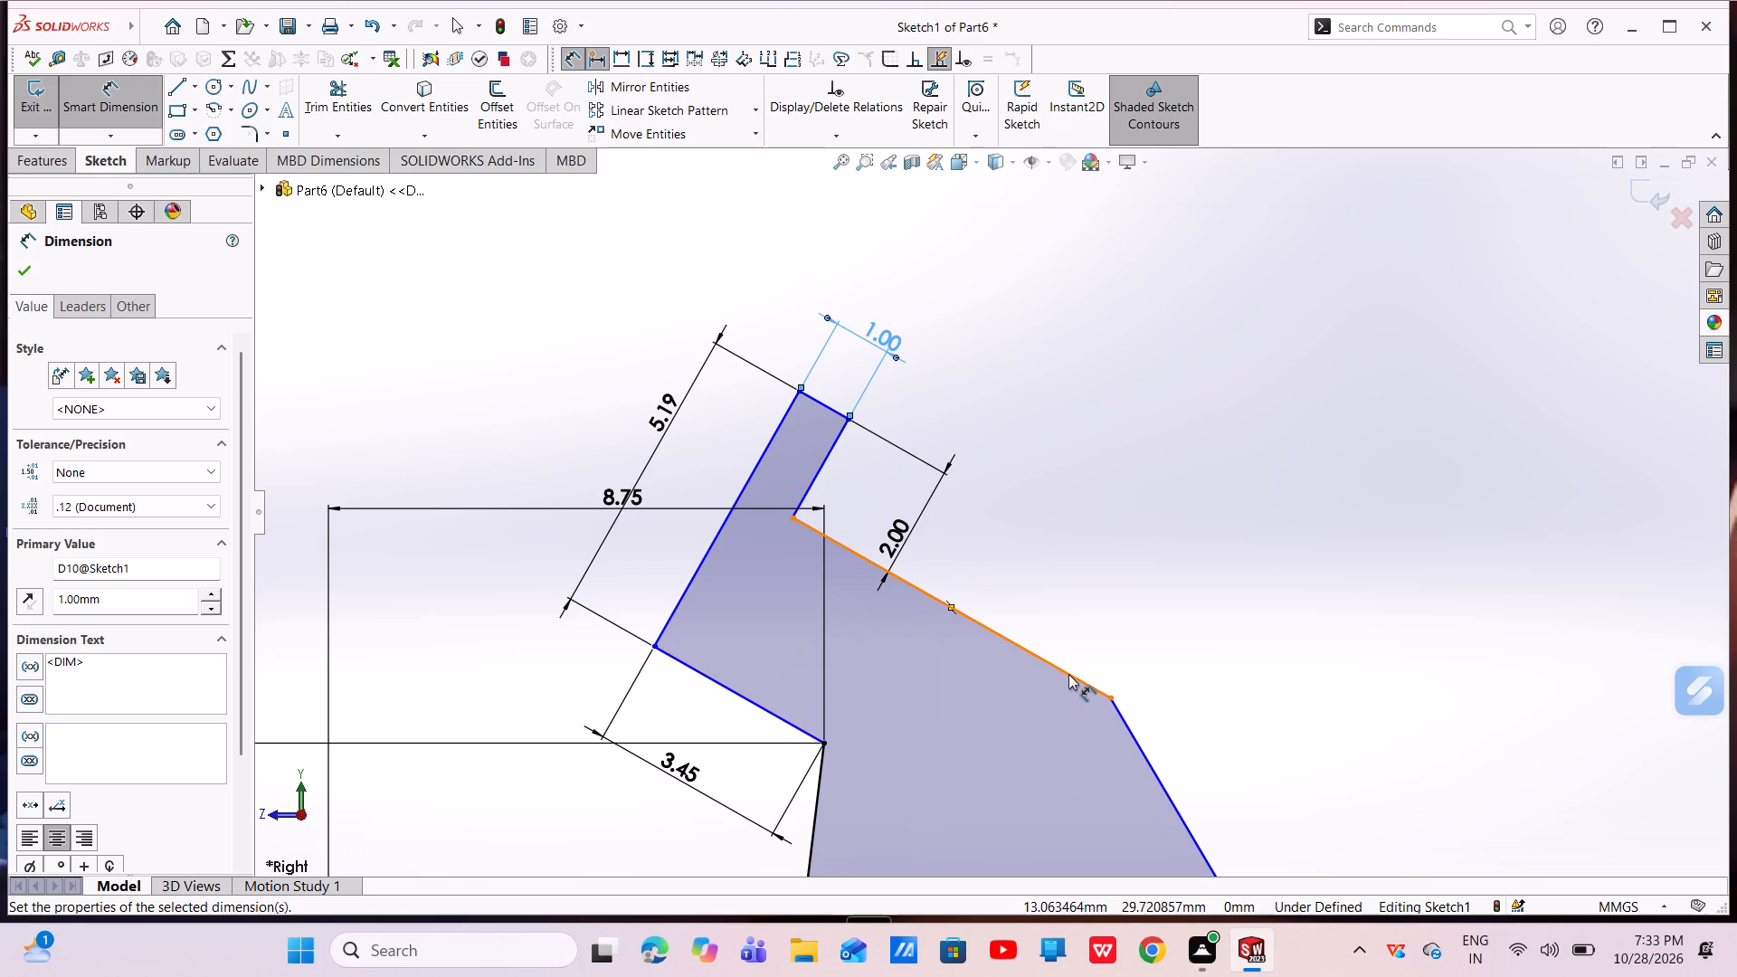
pyautogui.press('Escape')
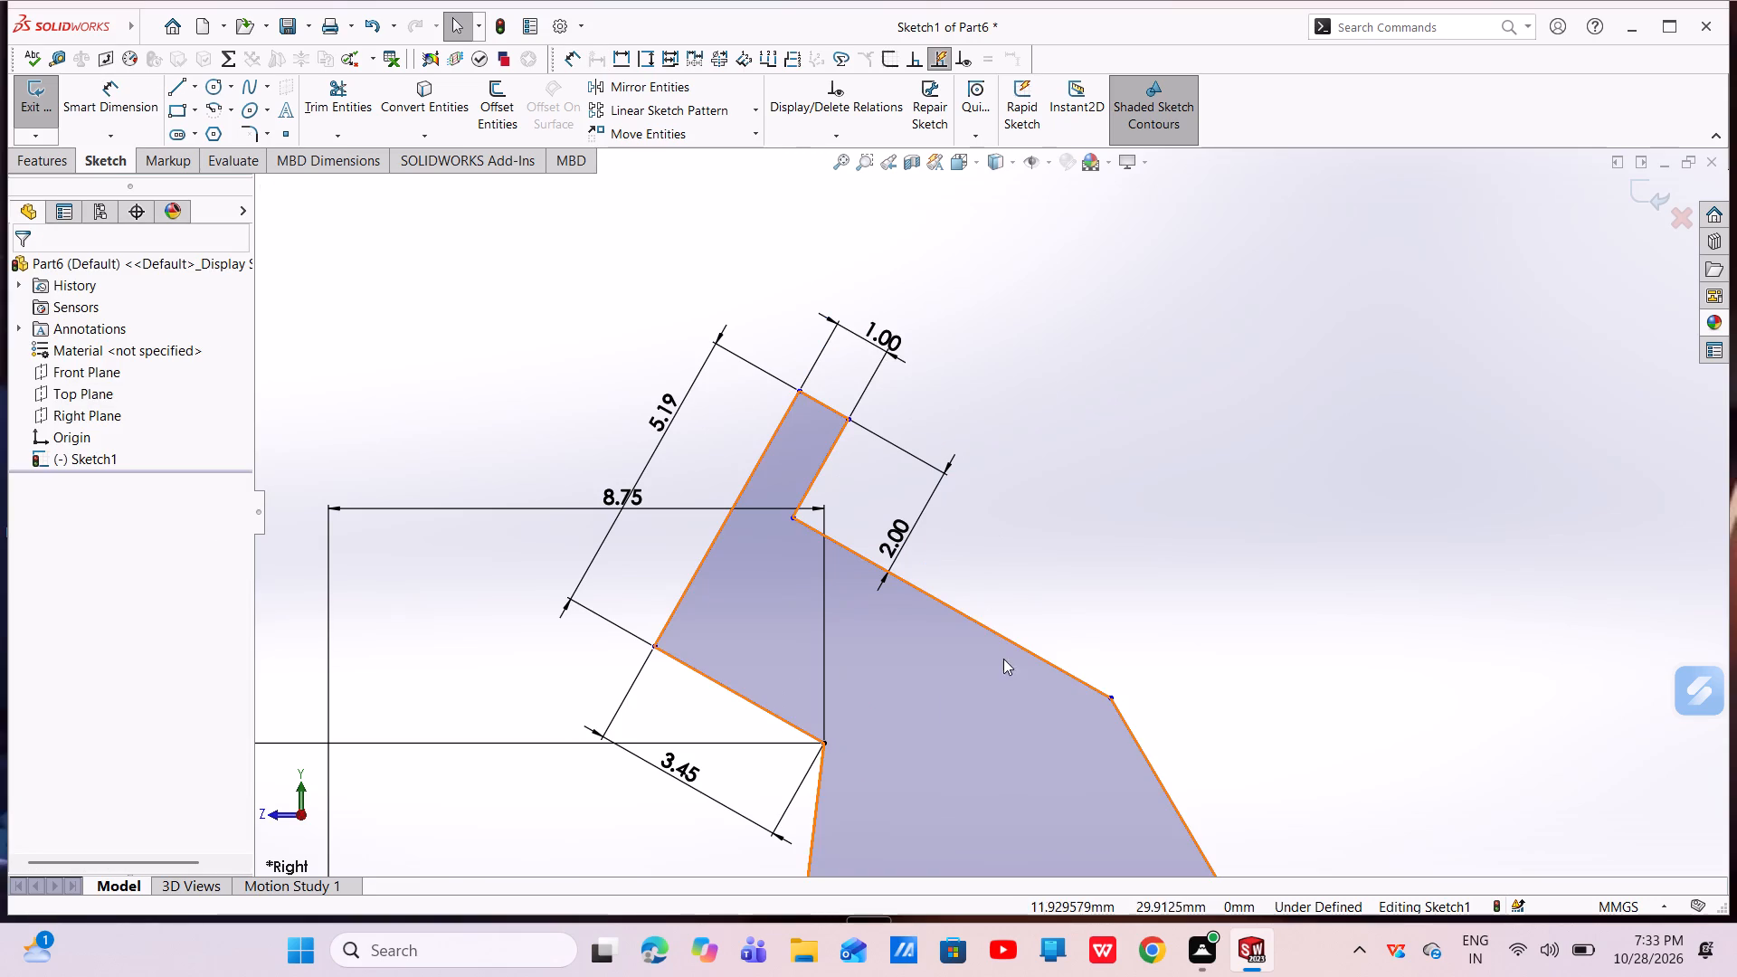
# Make the long sloped top edge parallel to the lip's 3.45 mm line.
pyautogui.click(998, 639)
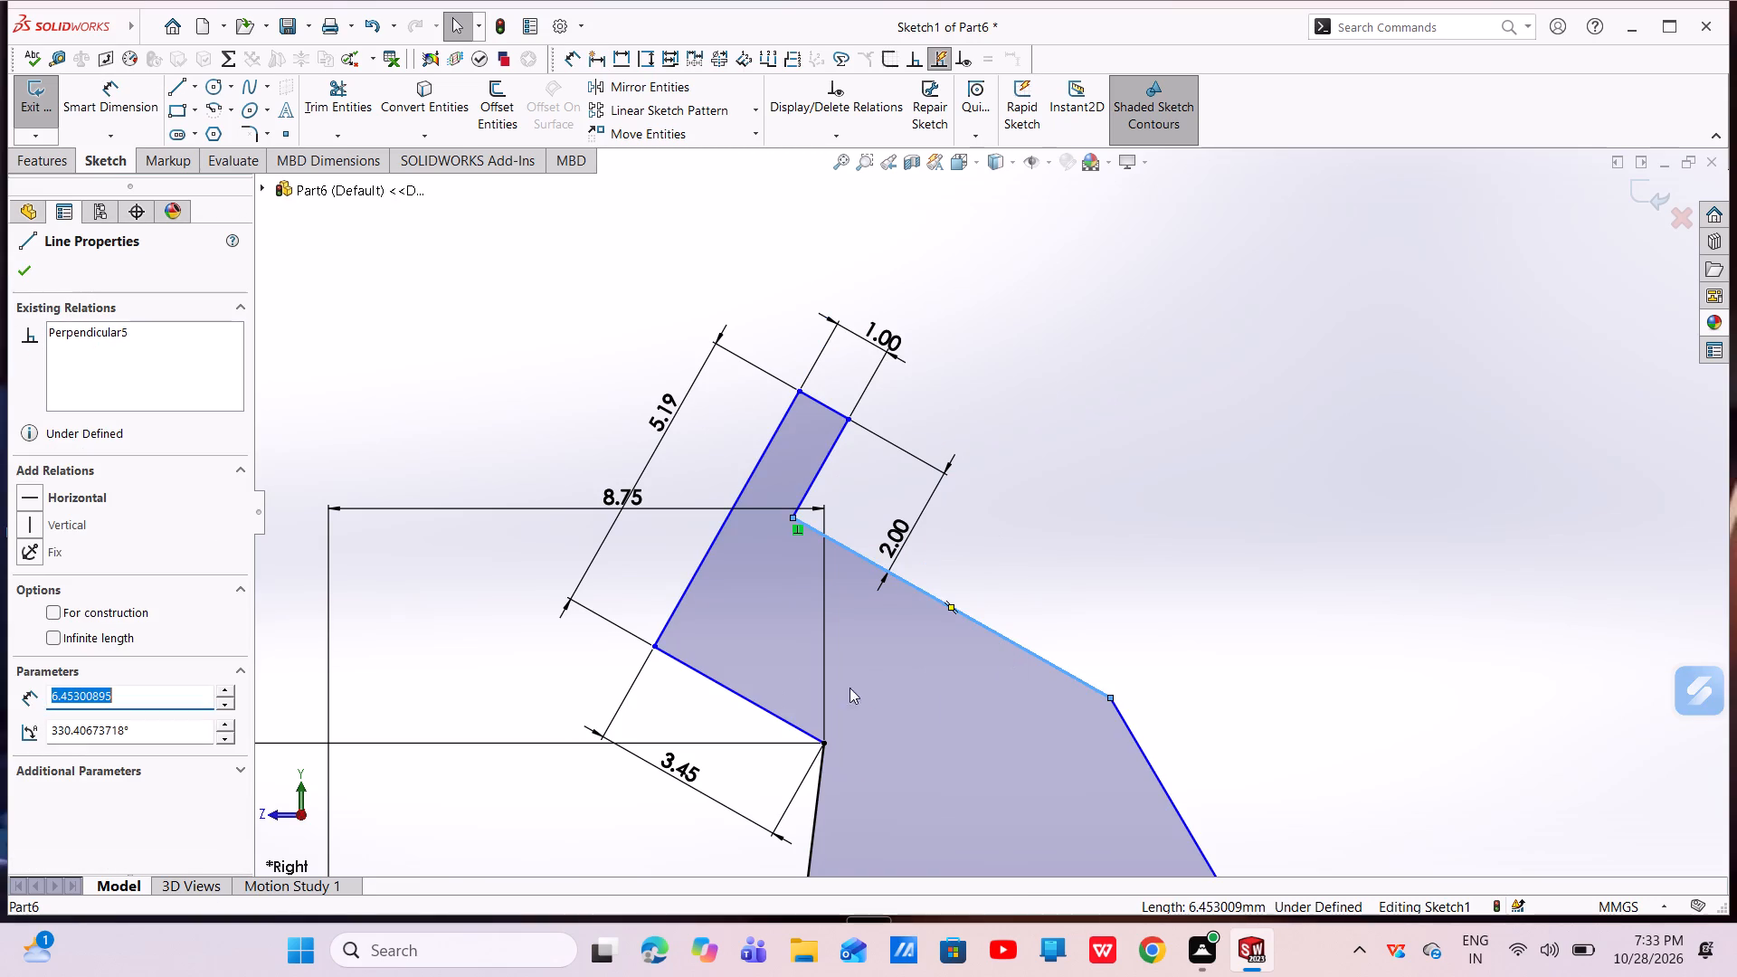
pyautogui.keyDown('ctrl'); pyautogui.click(767, 709); pyautogui.keyUp('ctrl')
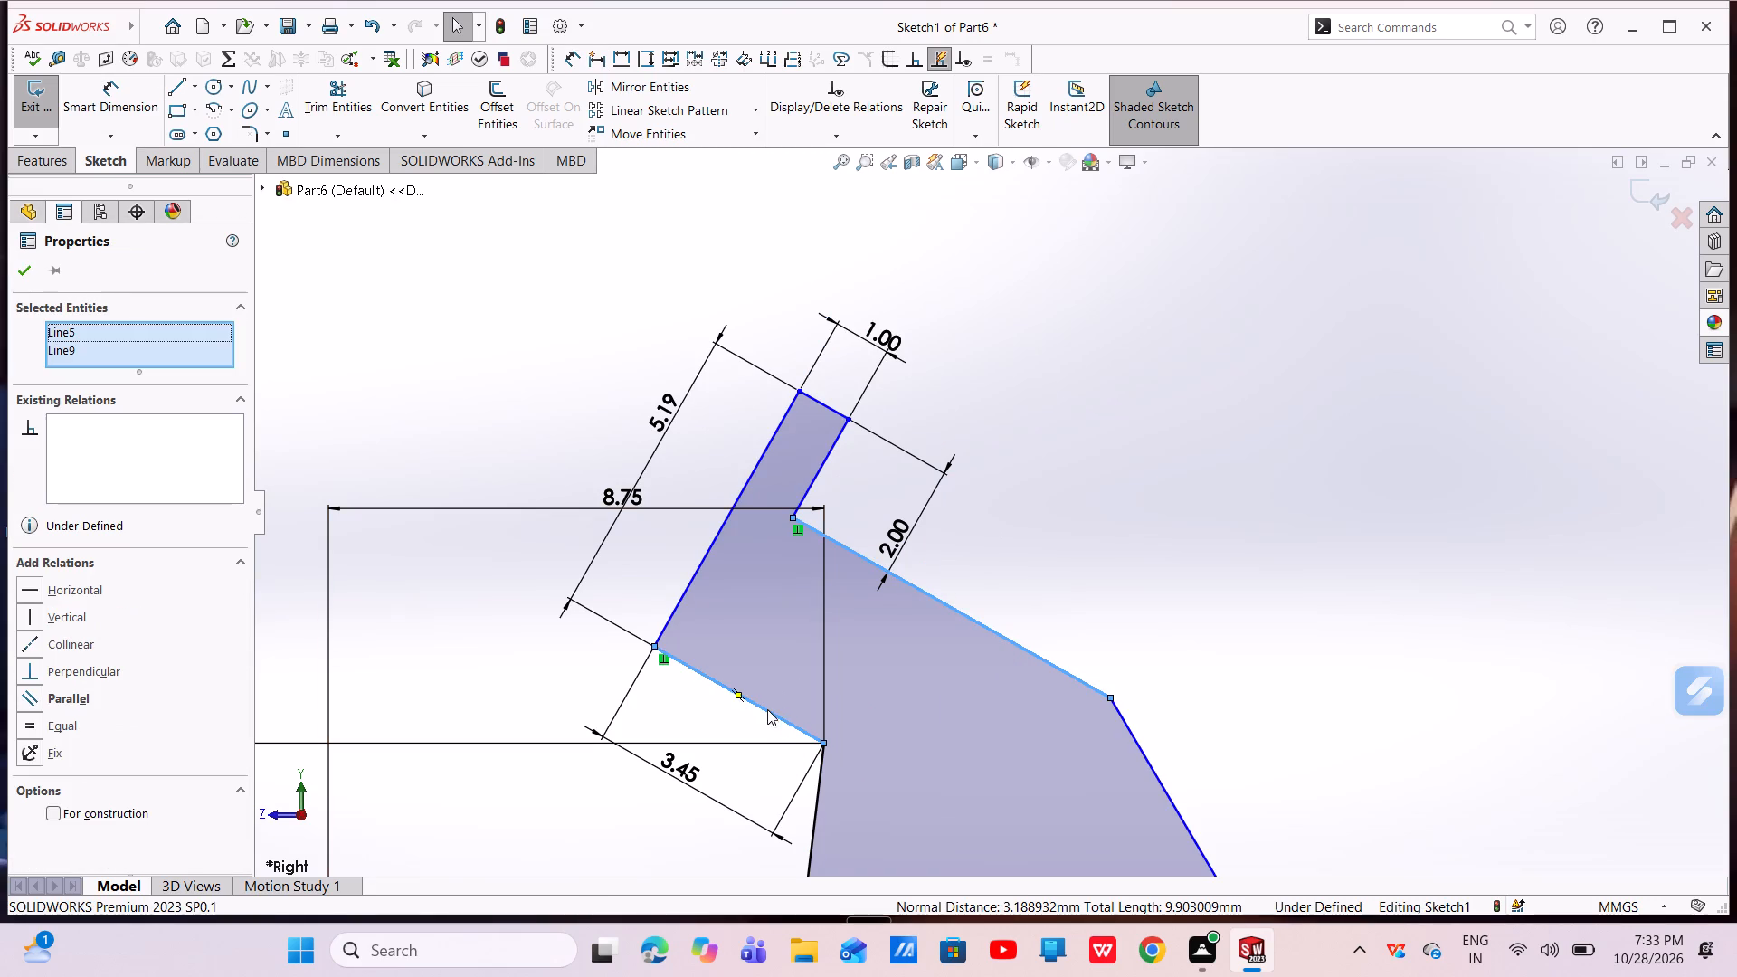
pyautogui.click(922, 629)
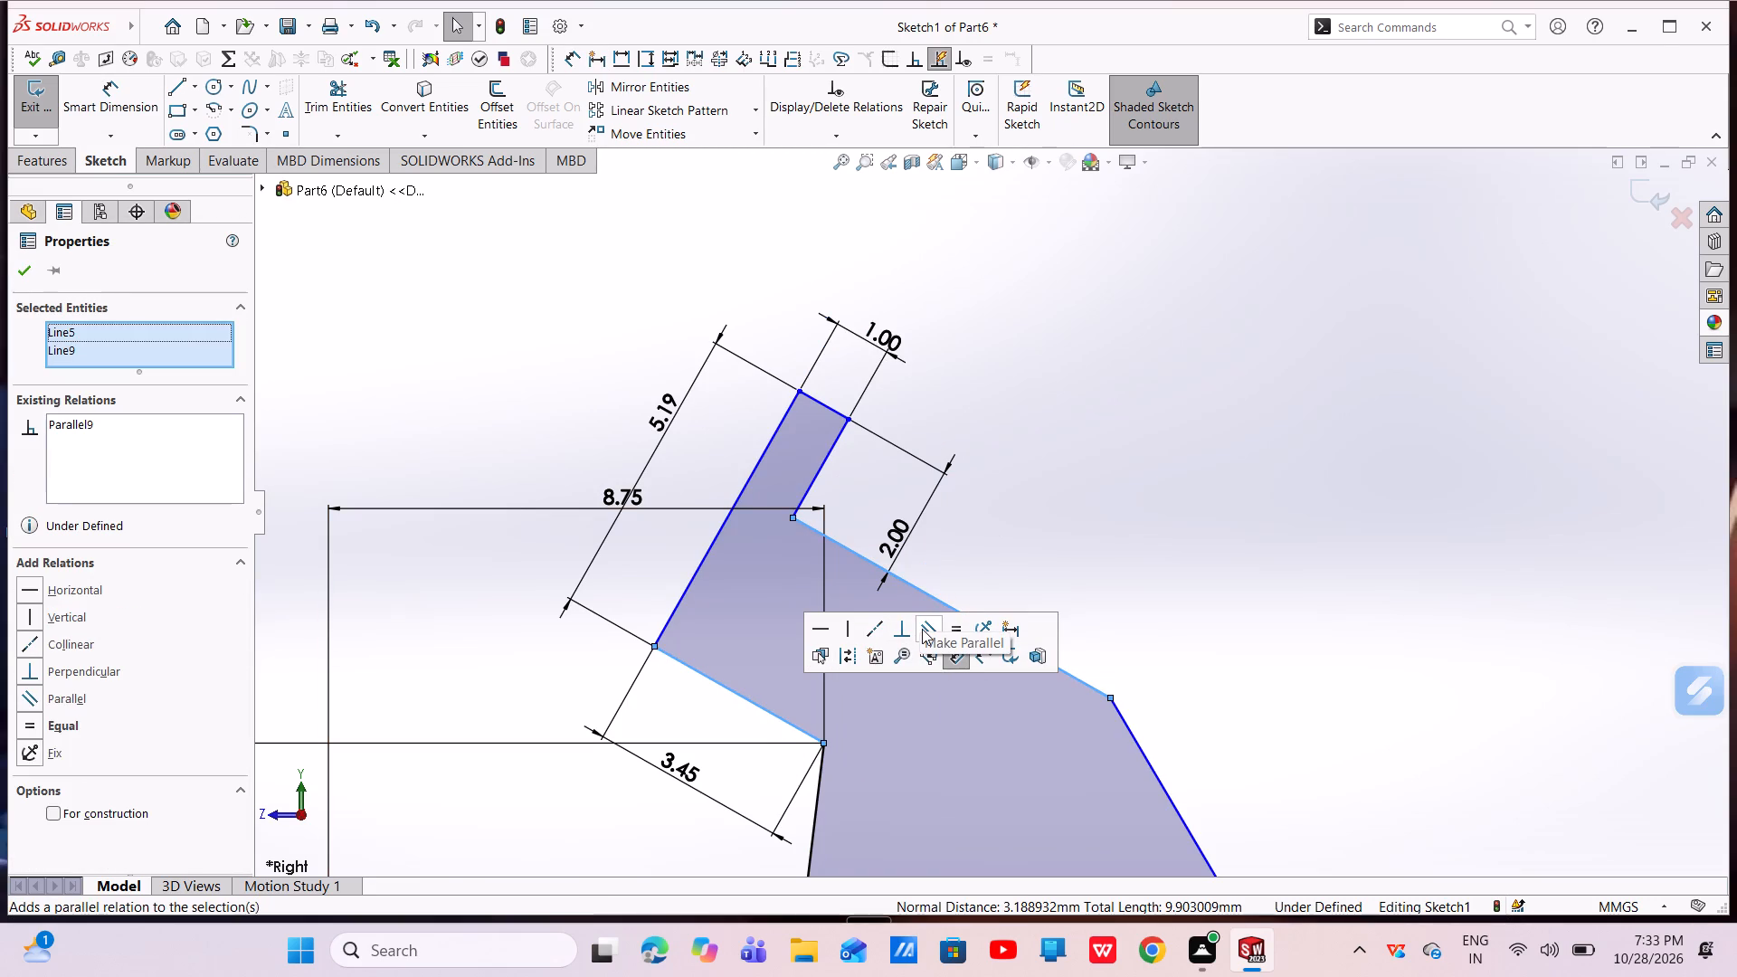
pyautogui.click(922, 629)
pyautogui.press('Escape')
pyautogui.press('Escape')
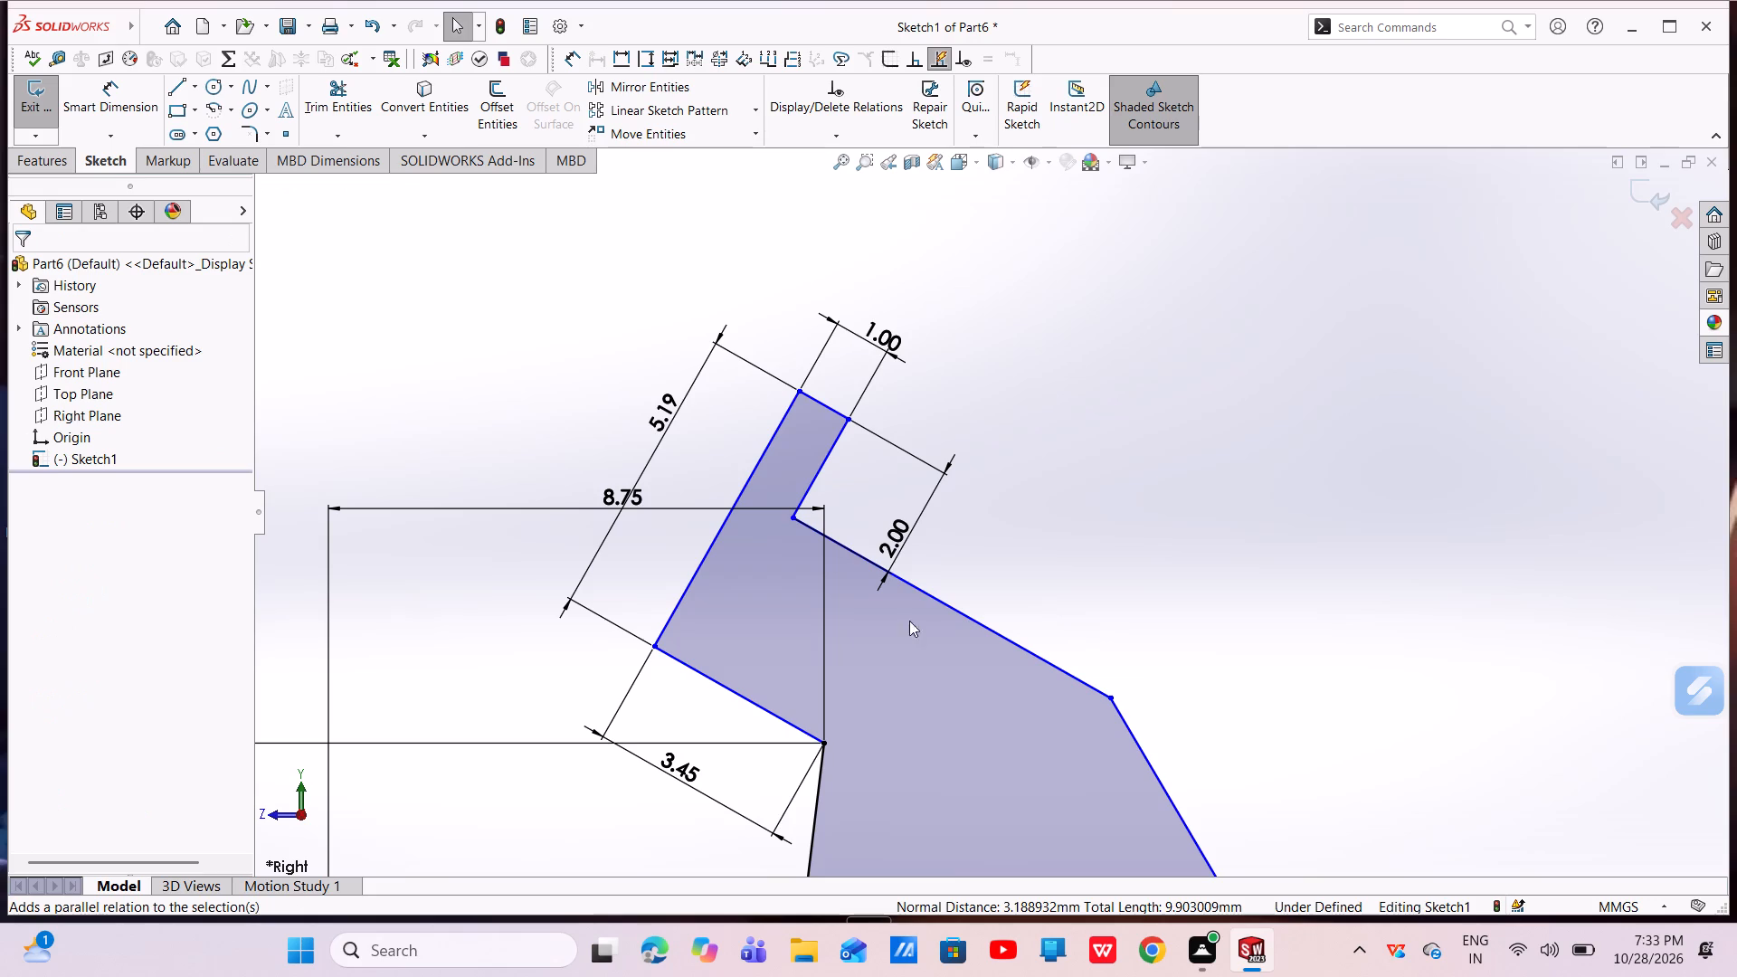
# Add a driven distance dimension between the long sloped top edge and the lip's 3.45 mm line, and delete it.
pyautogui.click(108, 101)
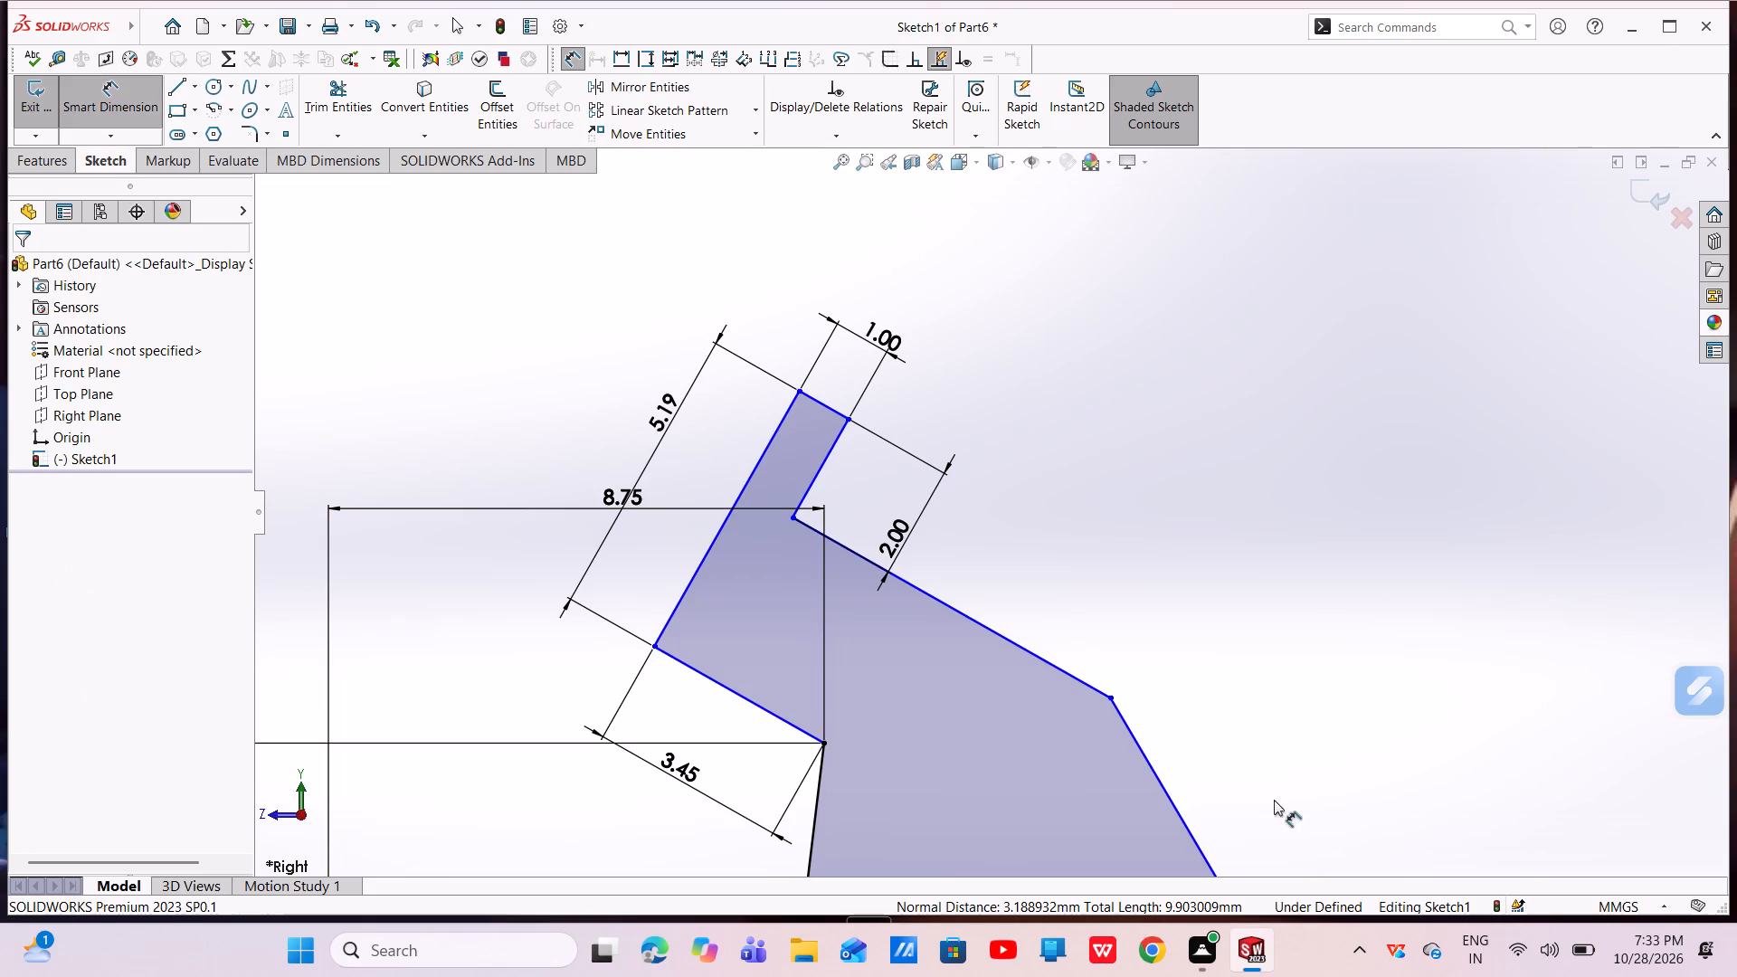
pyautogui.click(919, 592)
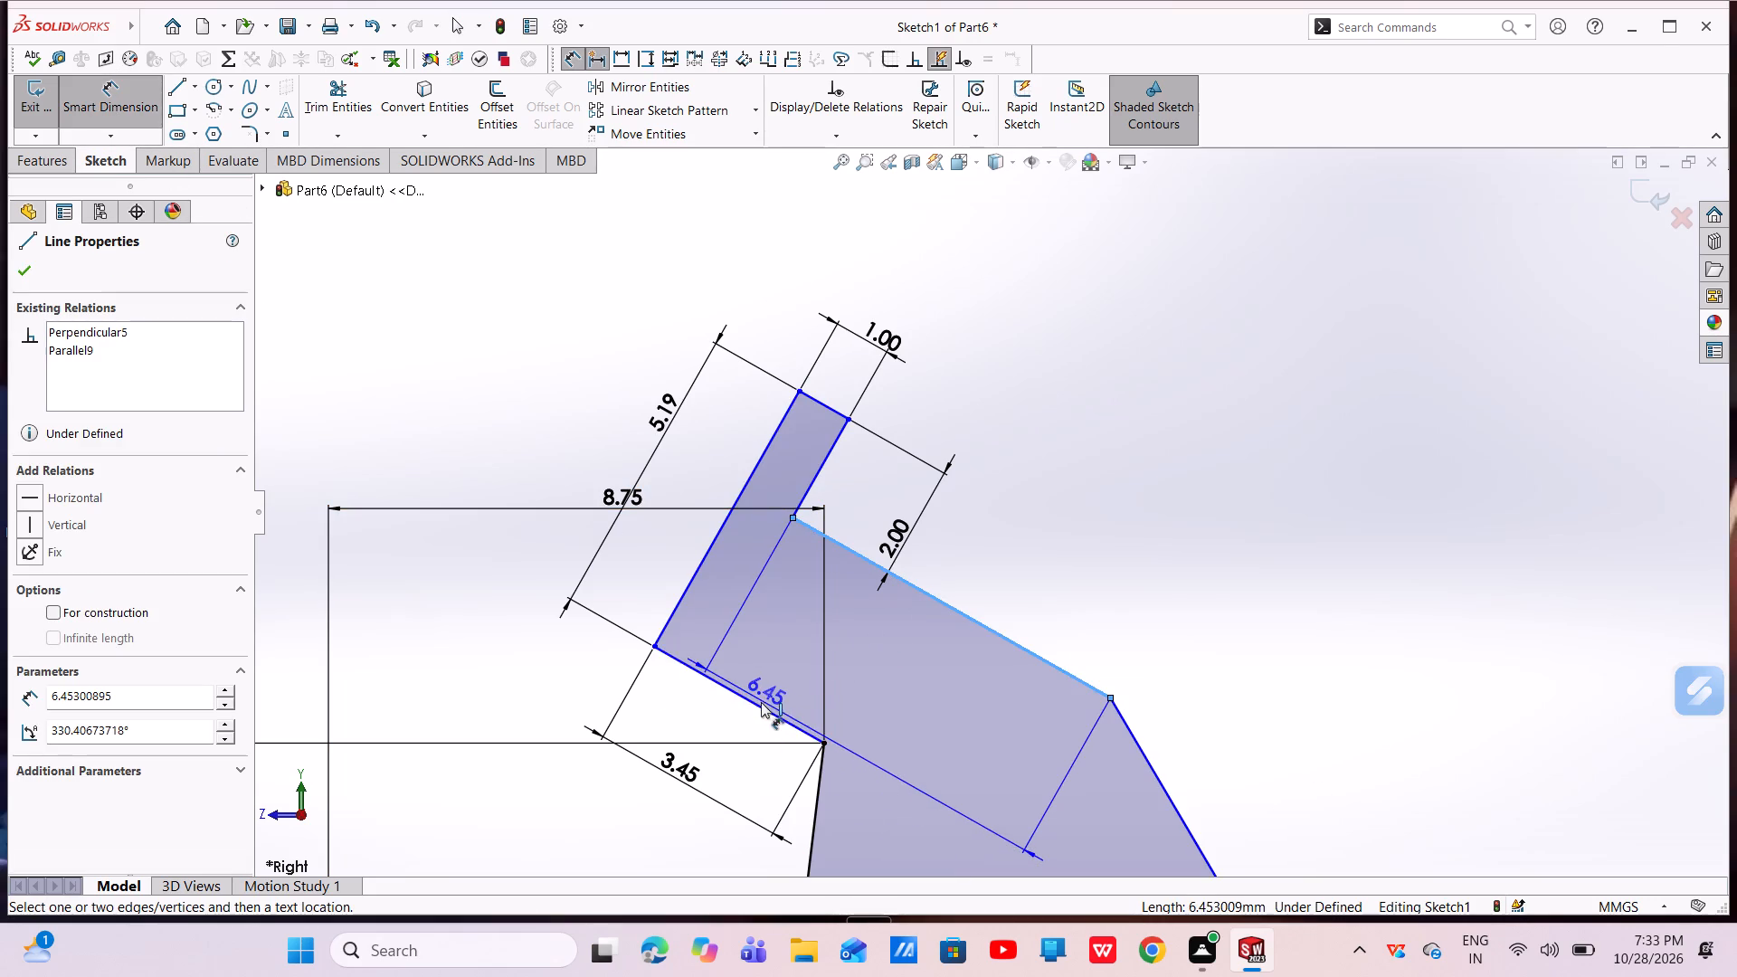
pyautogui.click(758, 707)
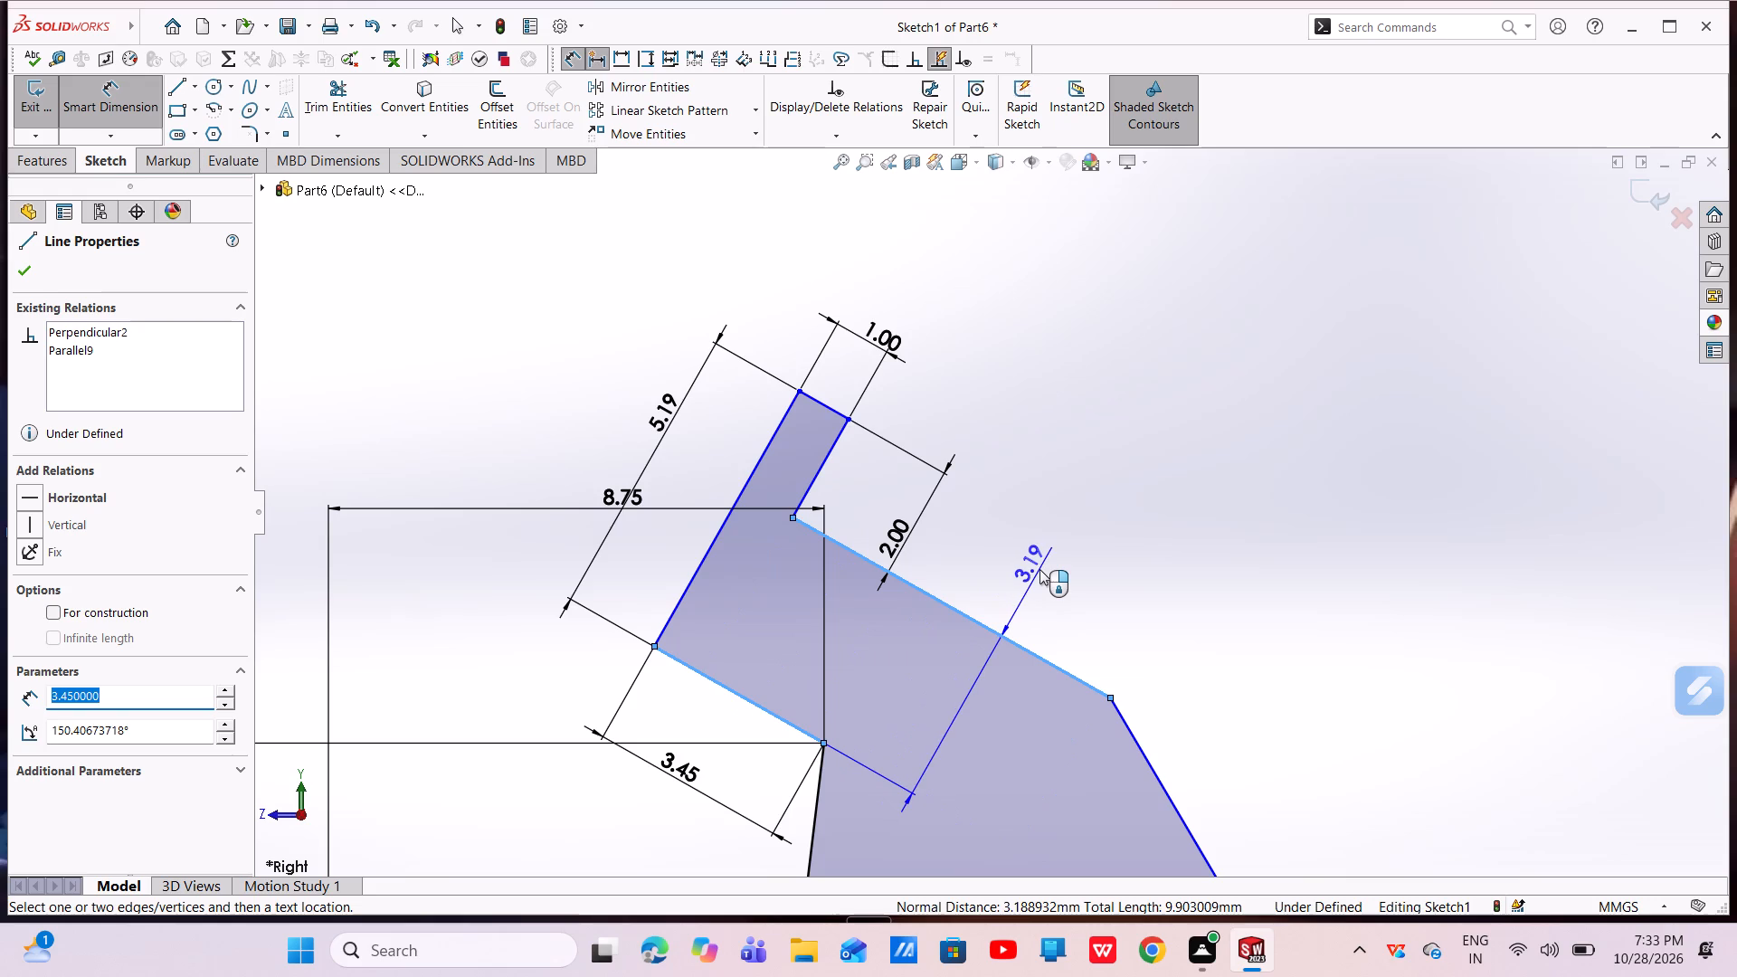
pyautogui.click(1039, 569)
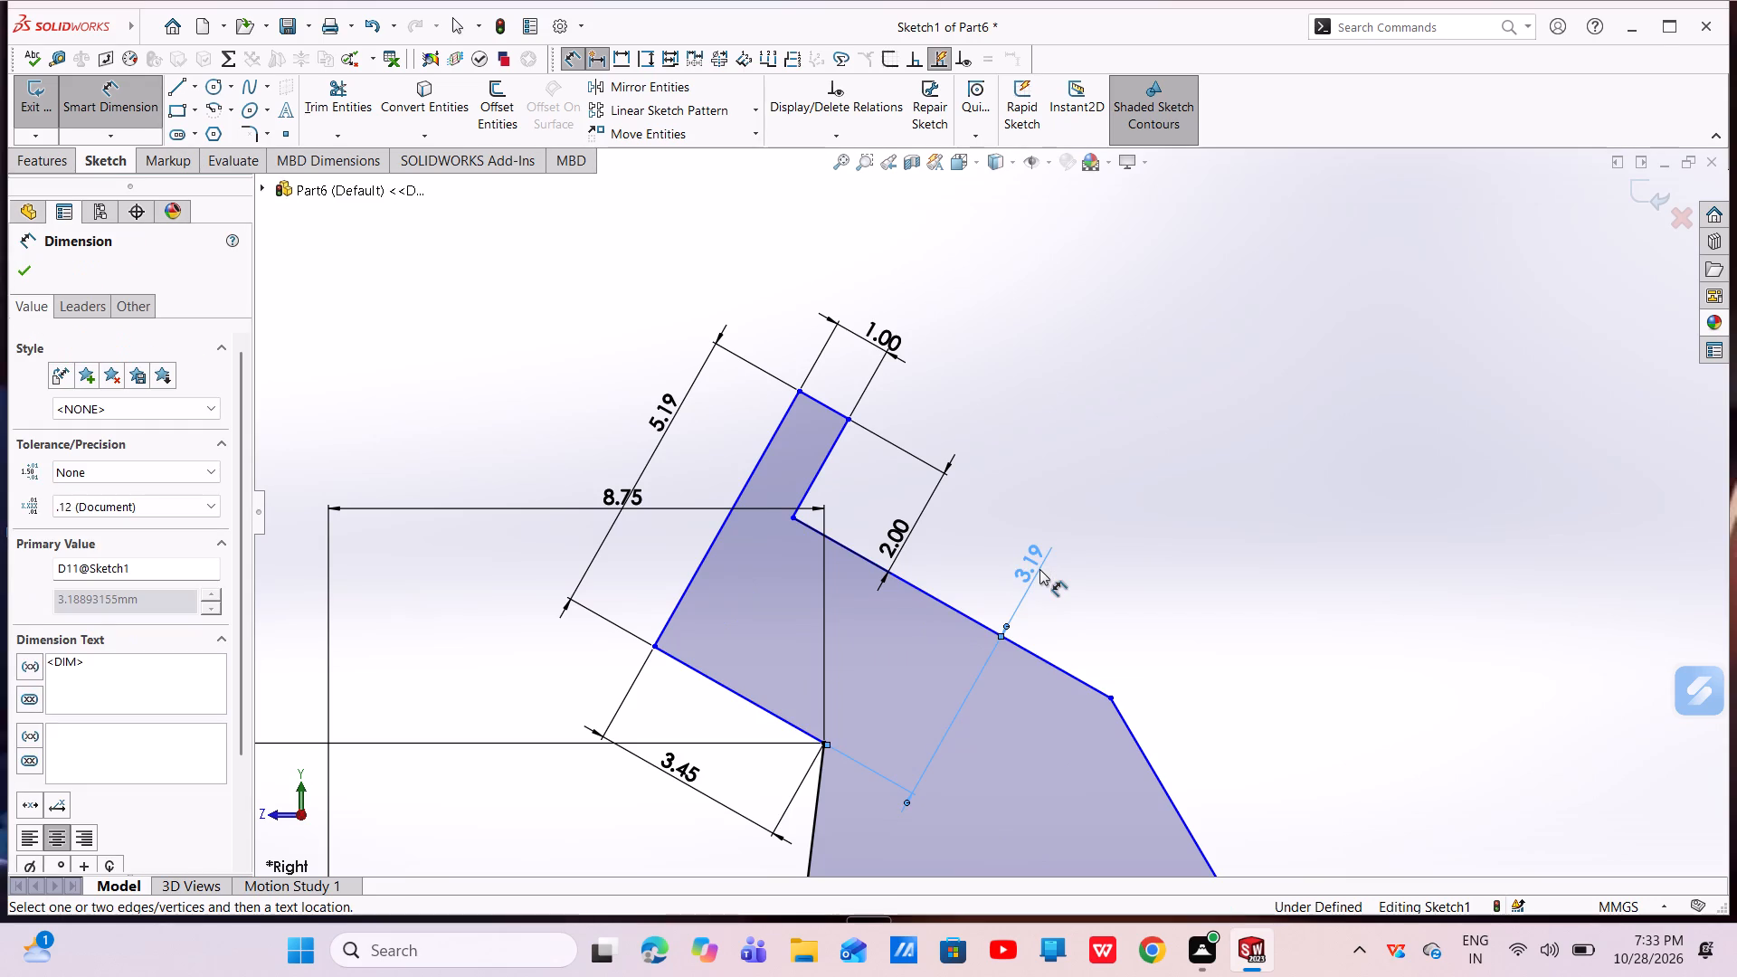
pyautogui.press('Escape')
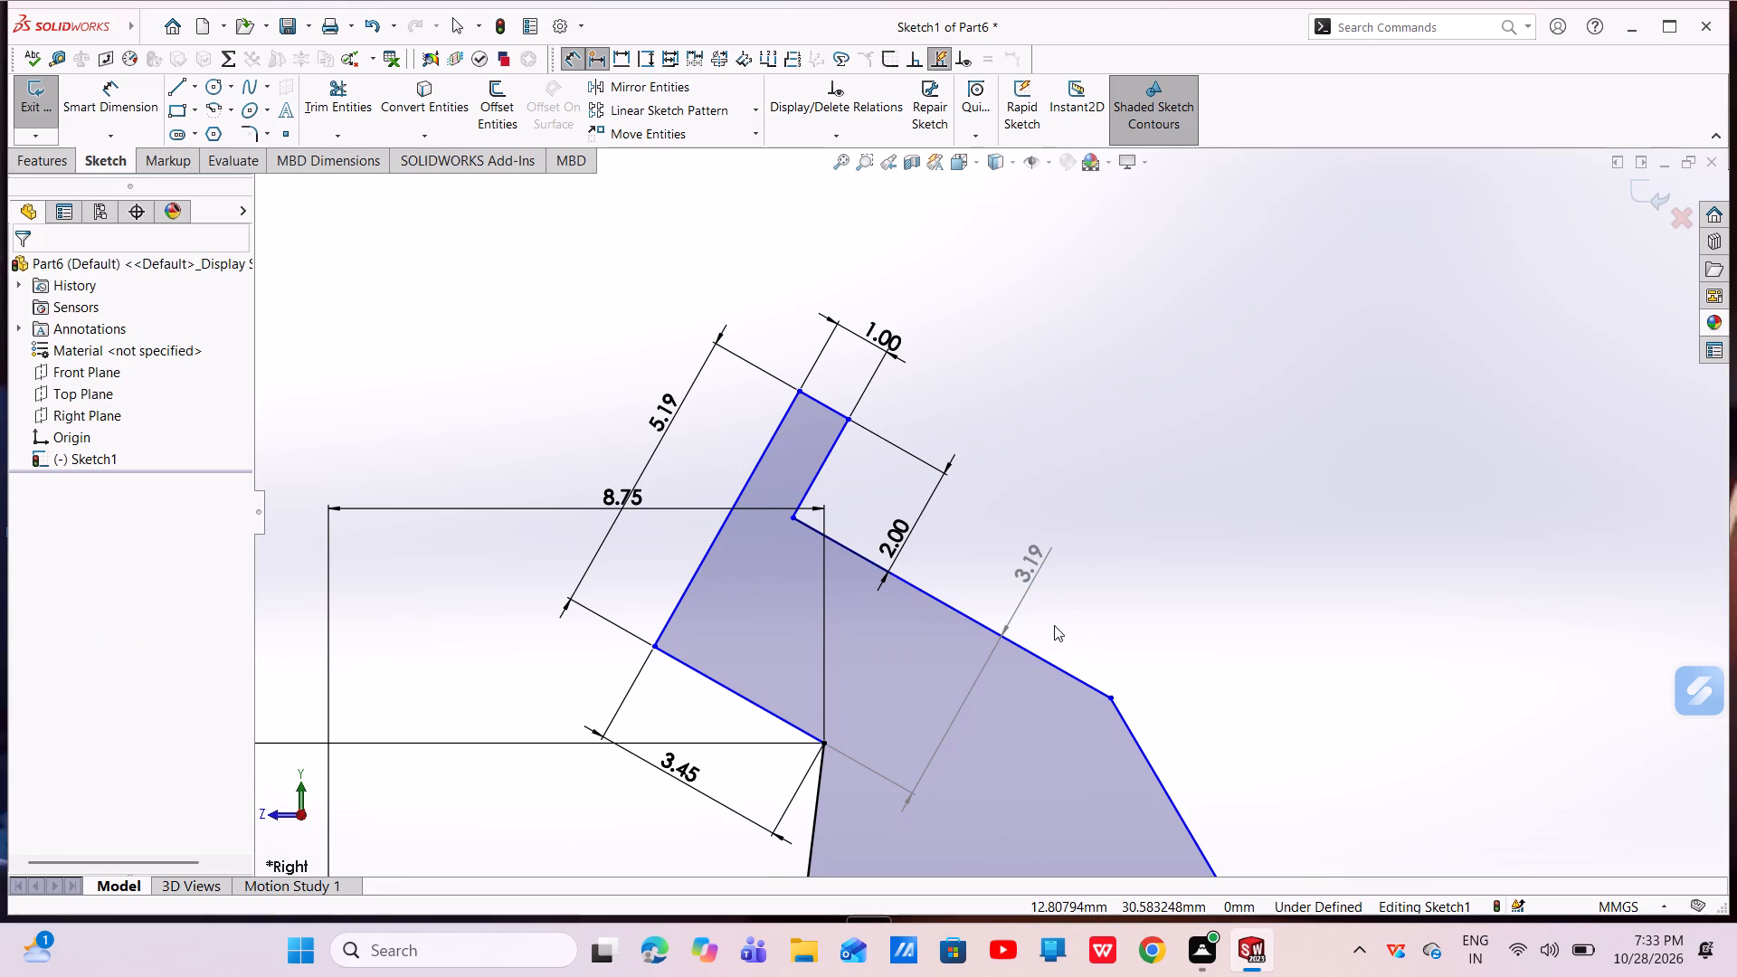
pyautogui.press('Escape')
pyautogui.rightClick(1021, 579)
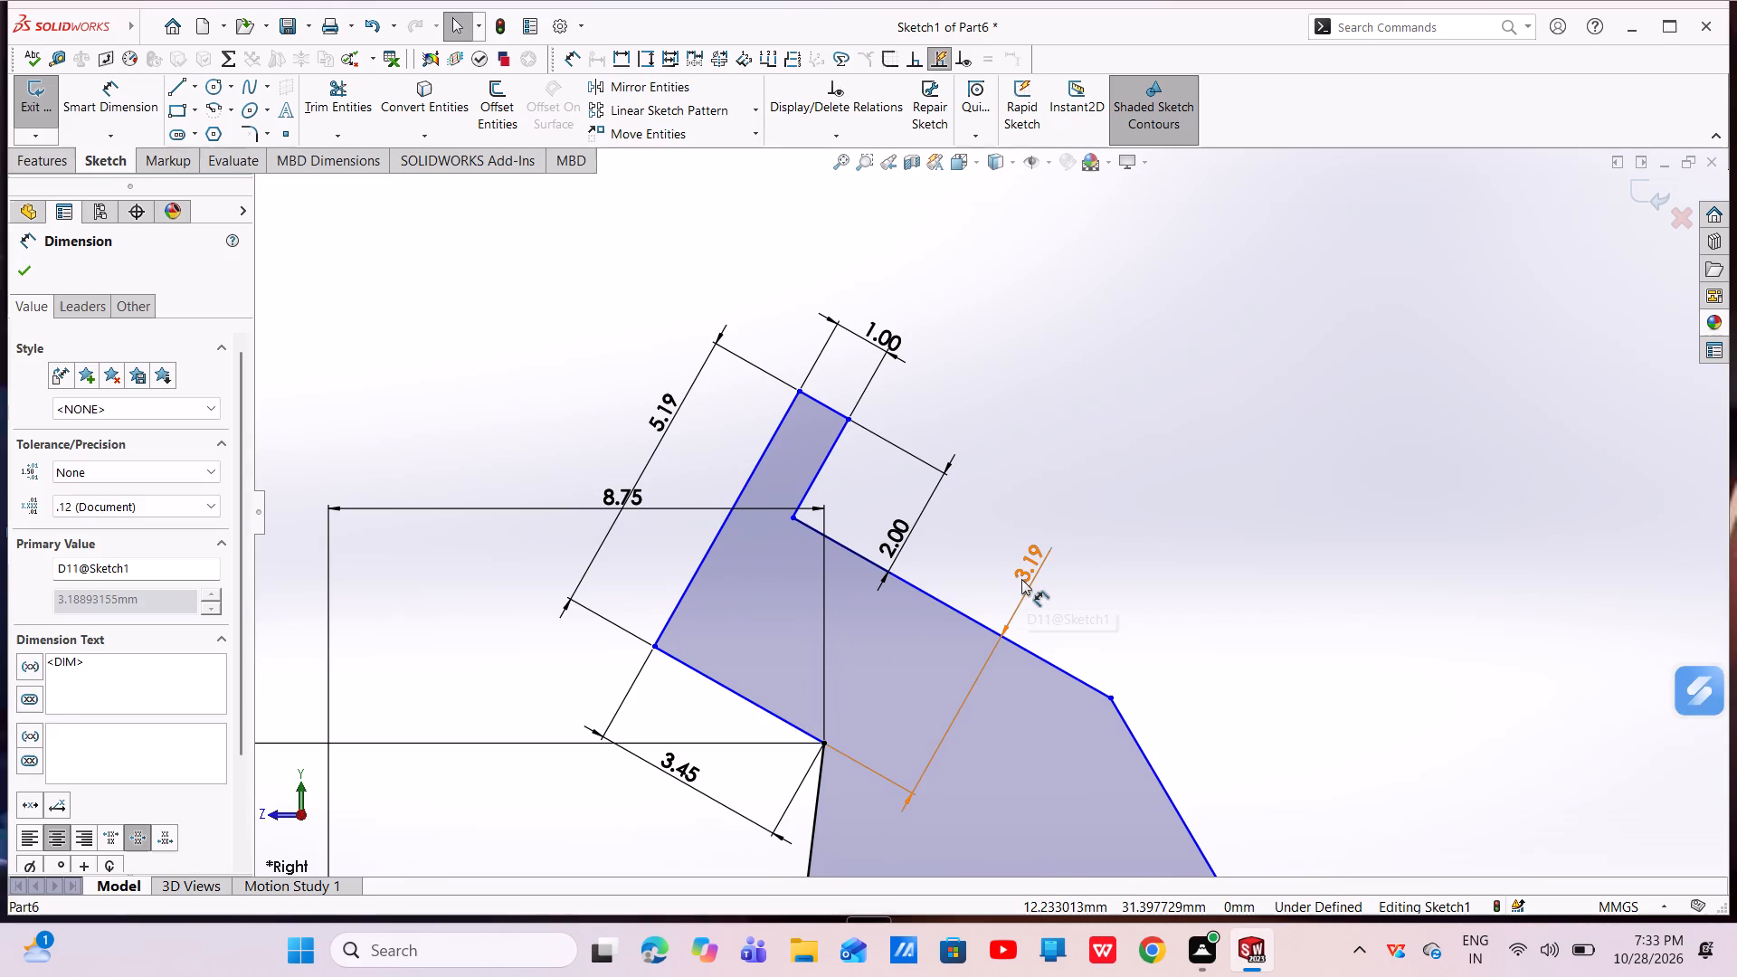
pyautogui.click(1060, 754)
# Delete the length dimension of the lip's long leg.
pyautogui.scroll(2, 909, 698)
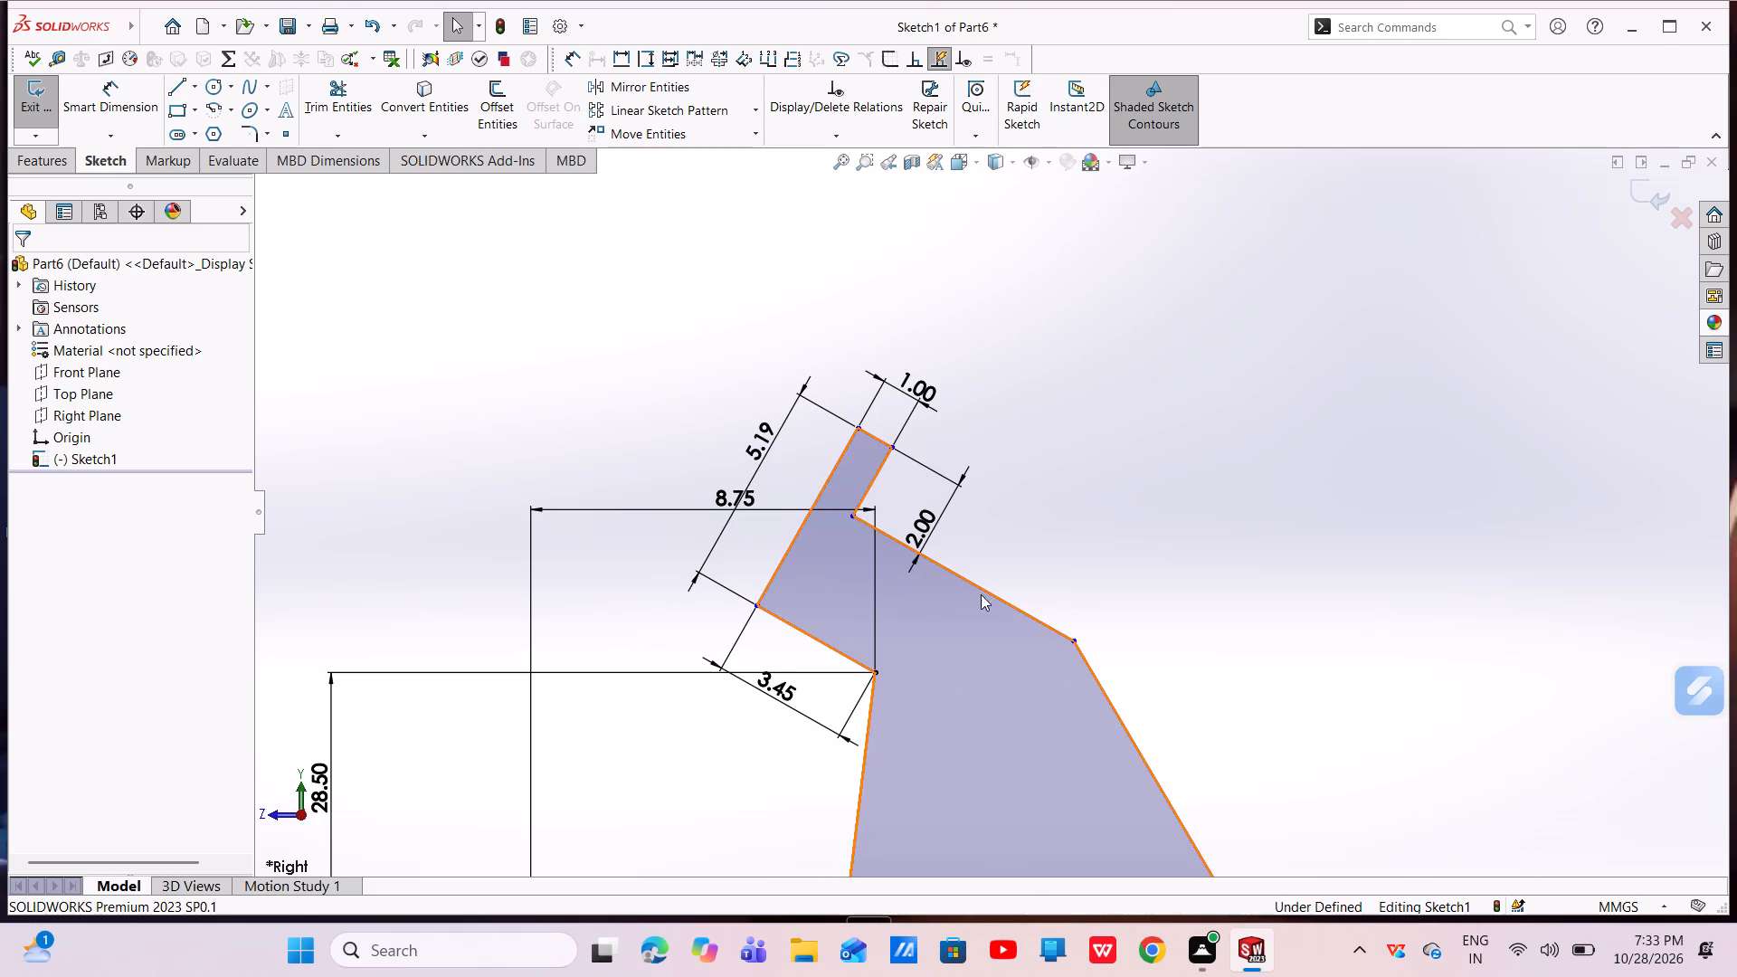
pyautogui.scroll(-1, 937, 561)
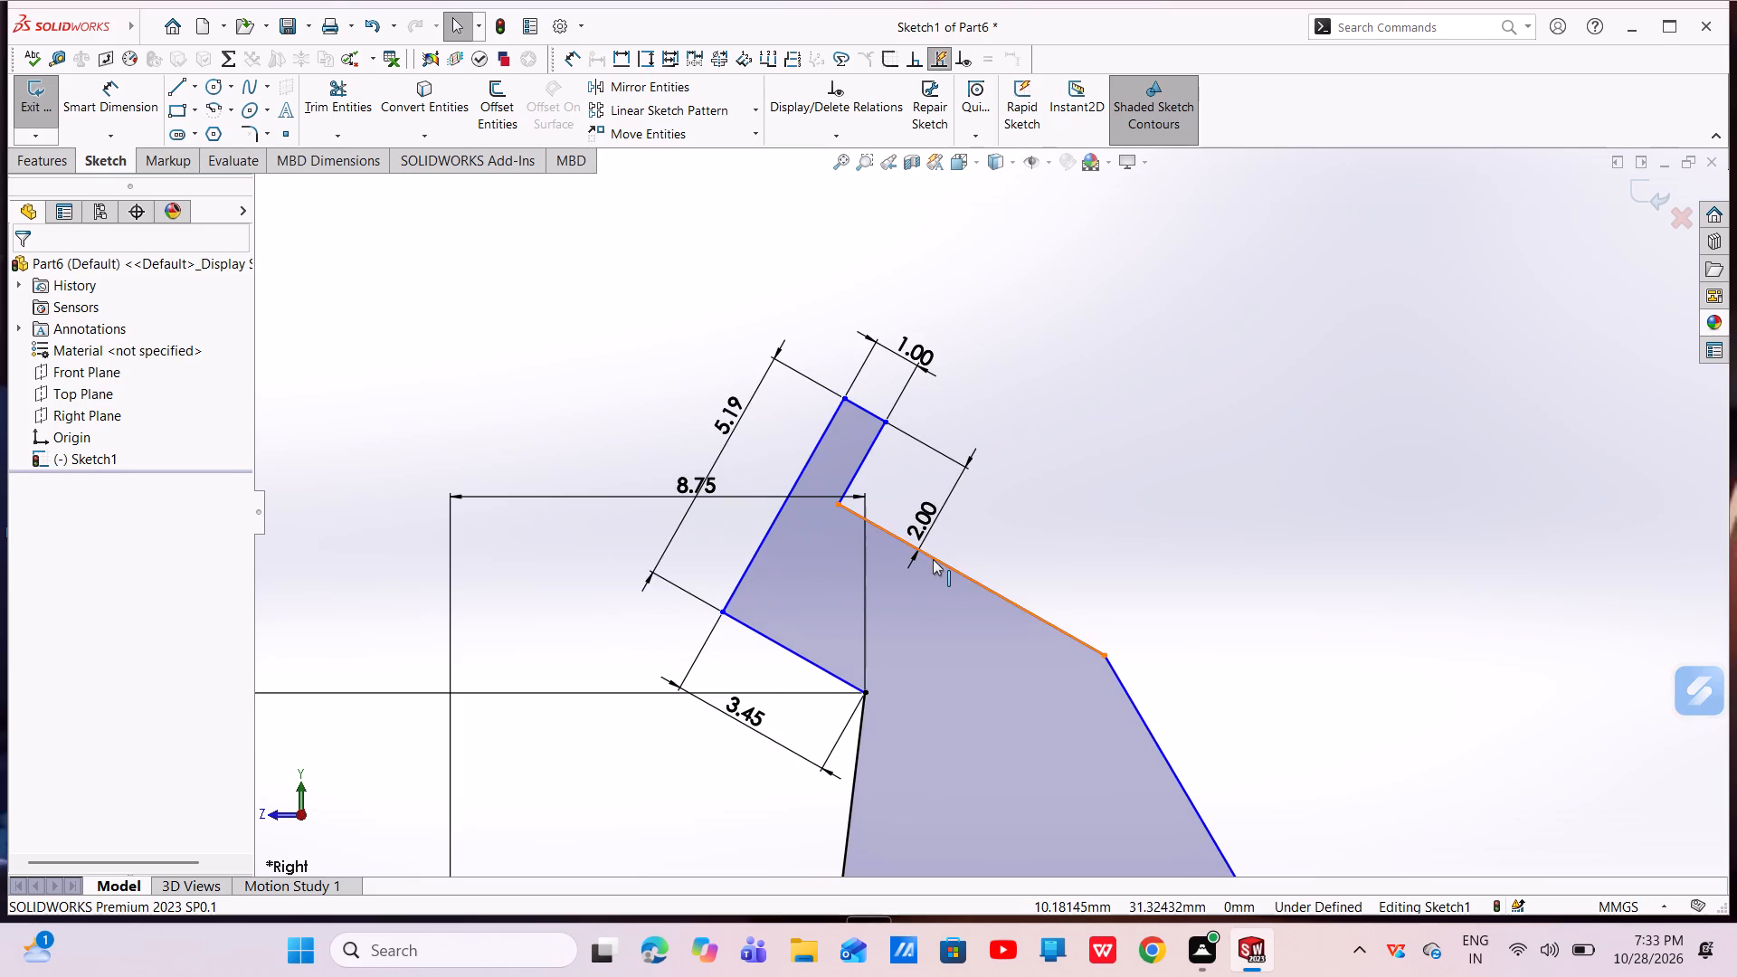
pyautogui.moveTo(933, 559); pyautogui.dragTo(900, 605)
pyautogui.press('Escape')
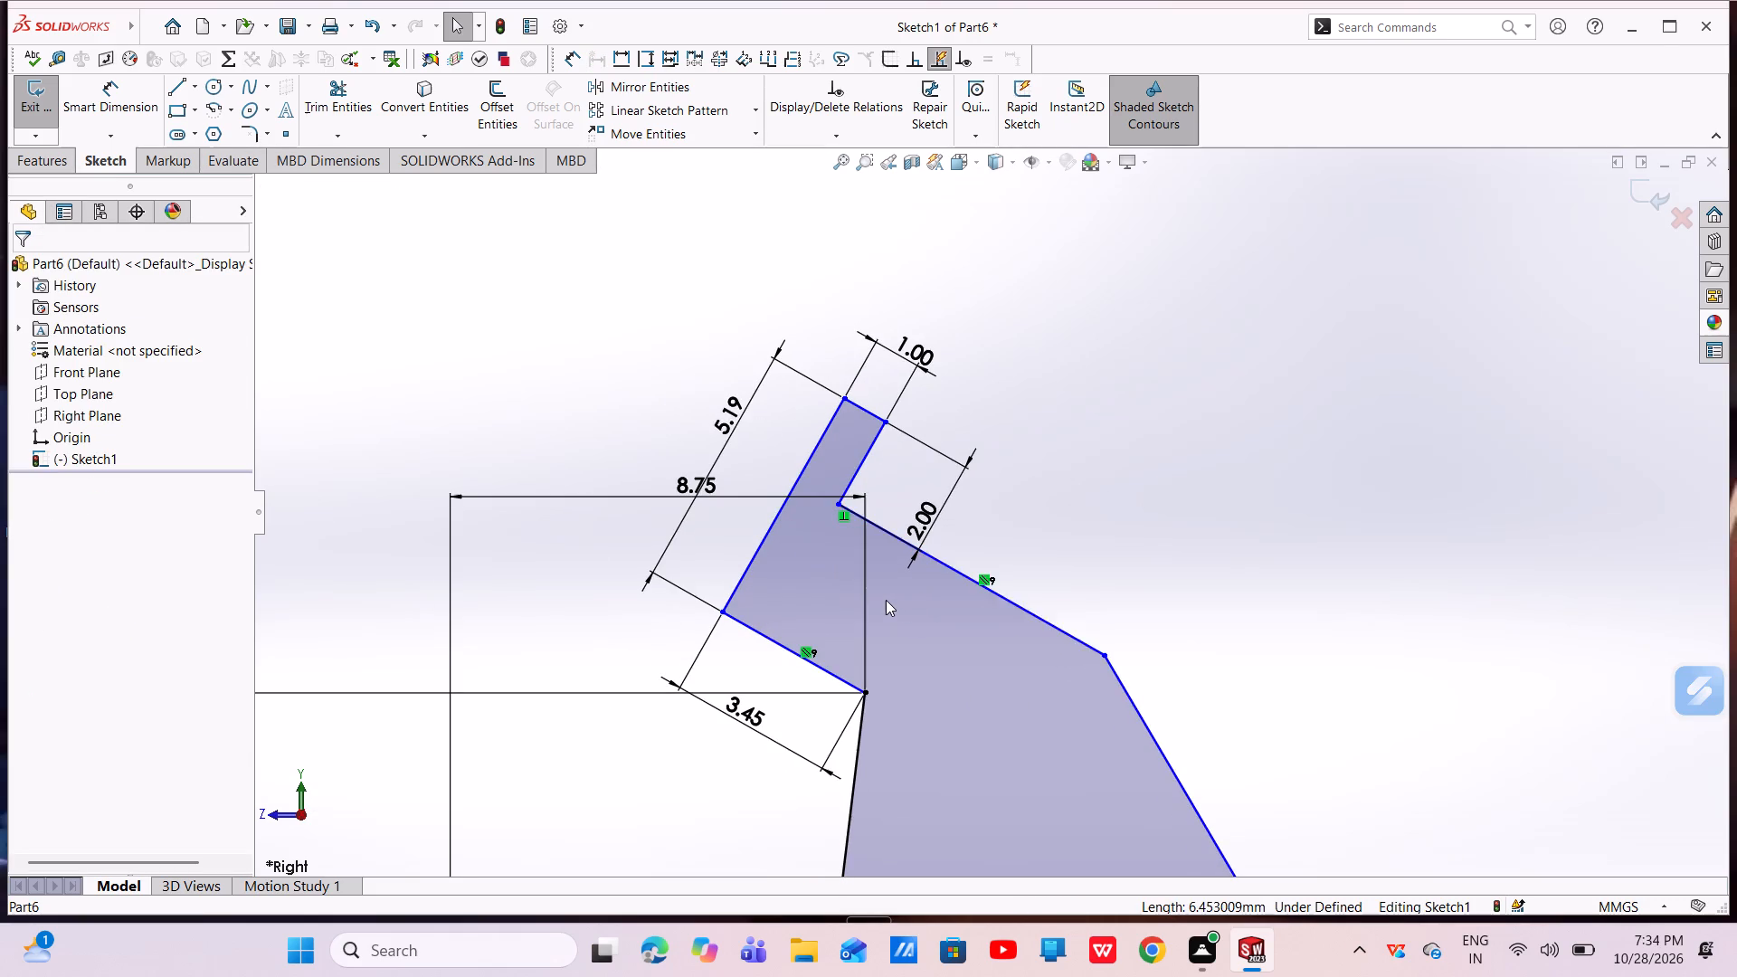
pyautogui.press('Escape')
pyautogui.click(748, 408)
pyautogui.rightClick(748, 408)
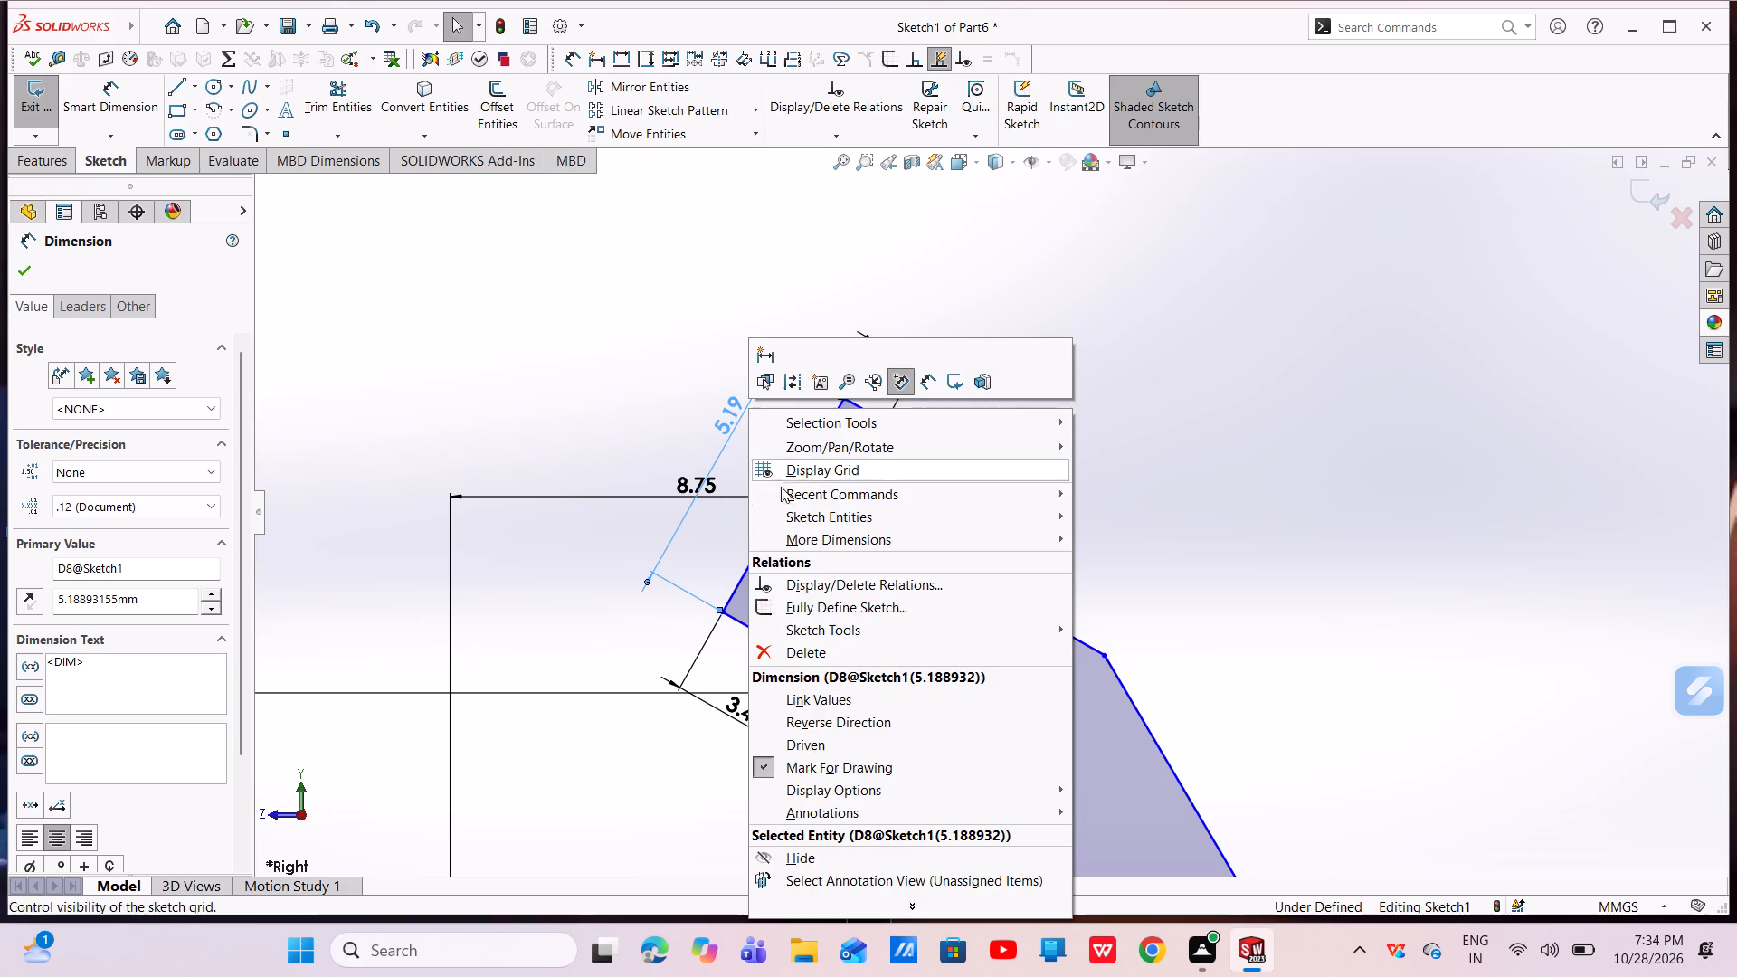
pyautogui.click(821, 651)
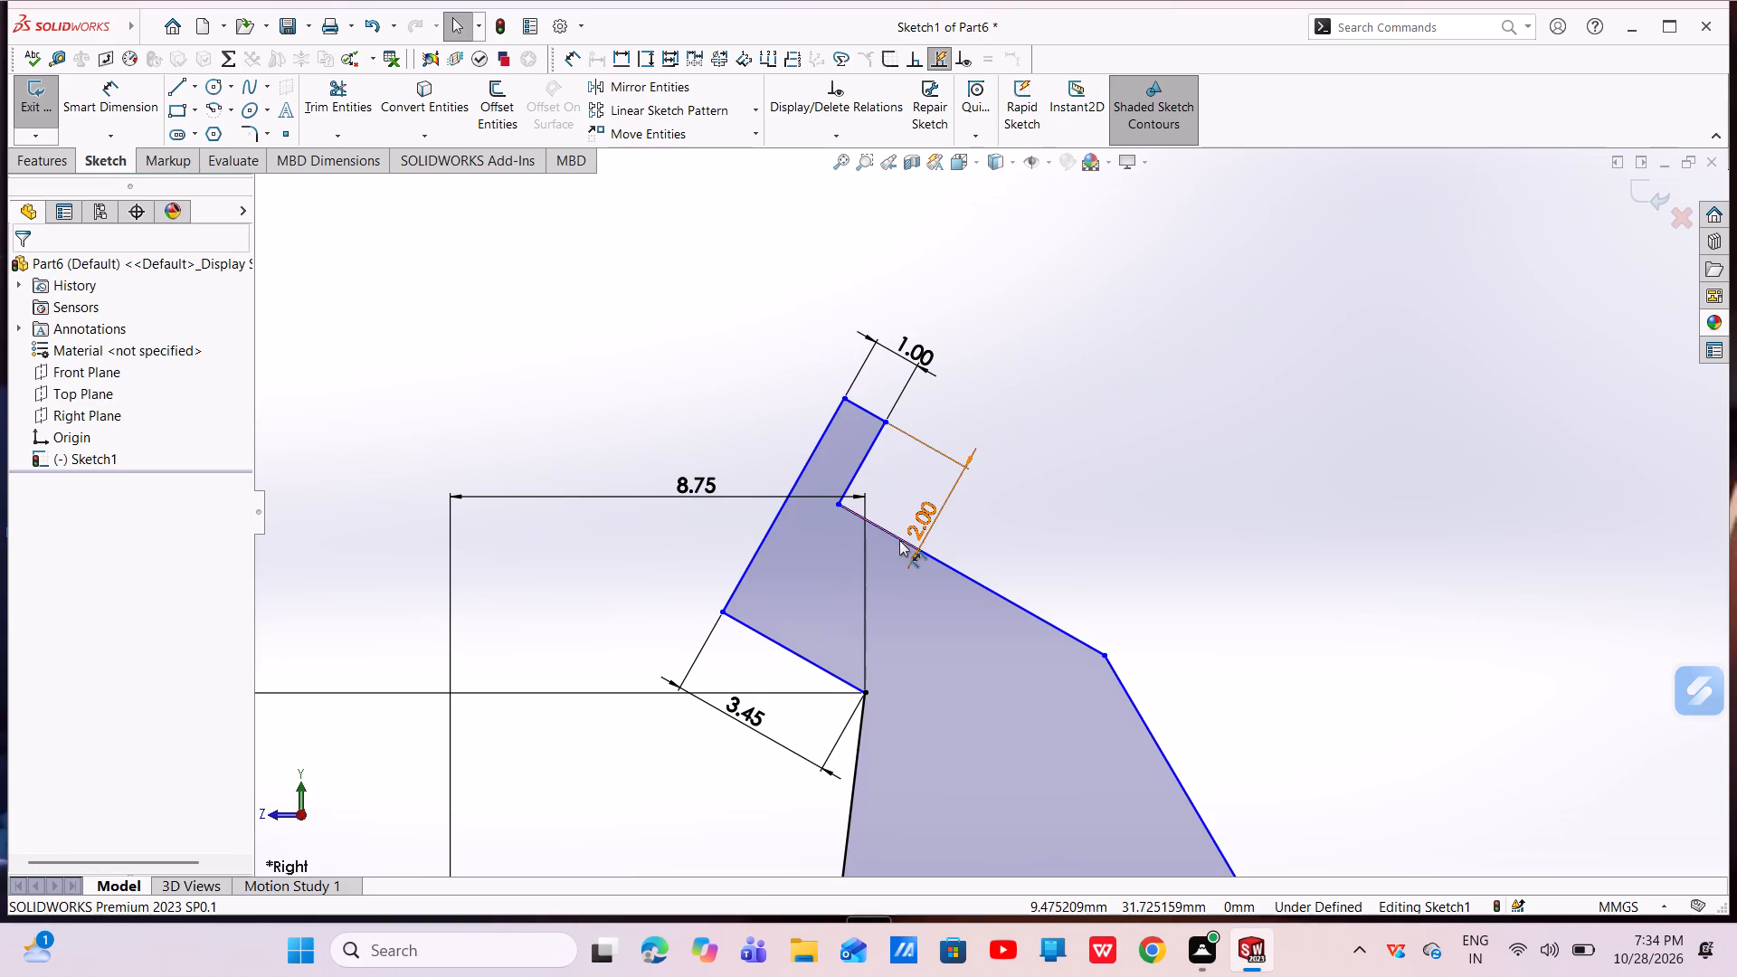
# Move the 2 mm dimension farther out from the lip's short parallel leg.
pyautogui.moveTo(899, 540); pyautogui.dragTo(991, 442)
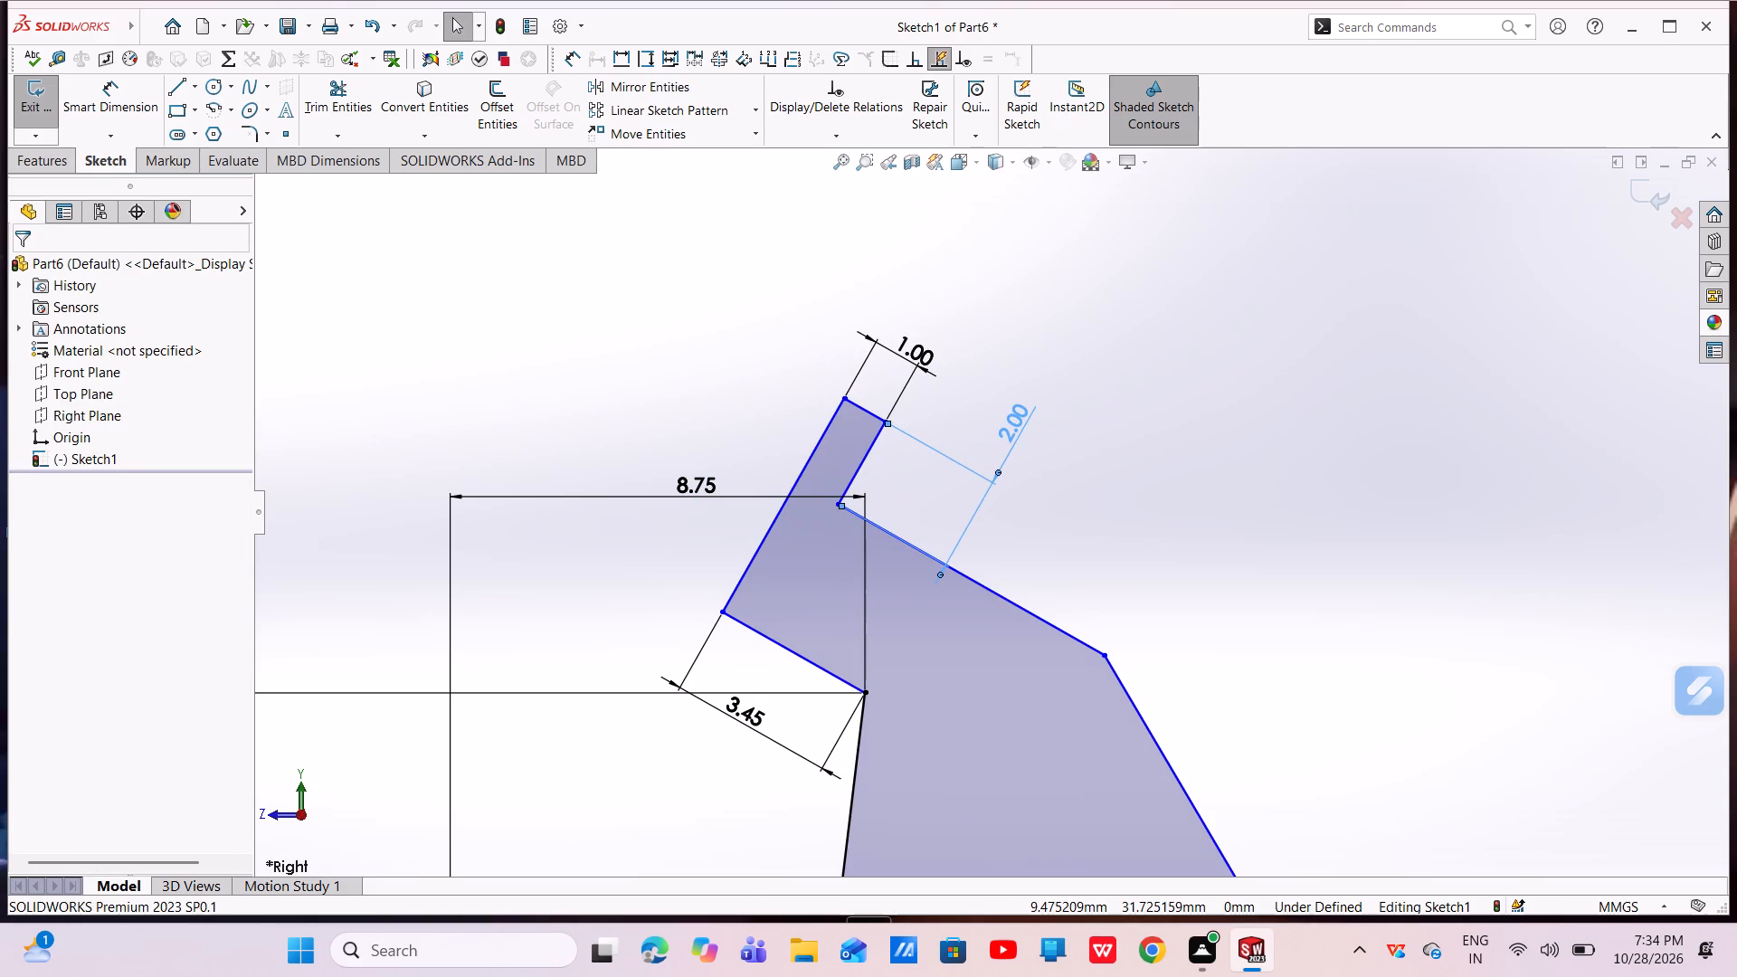
pyautogui.press('Escape')
pyautogui.press('Escape')
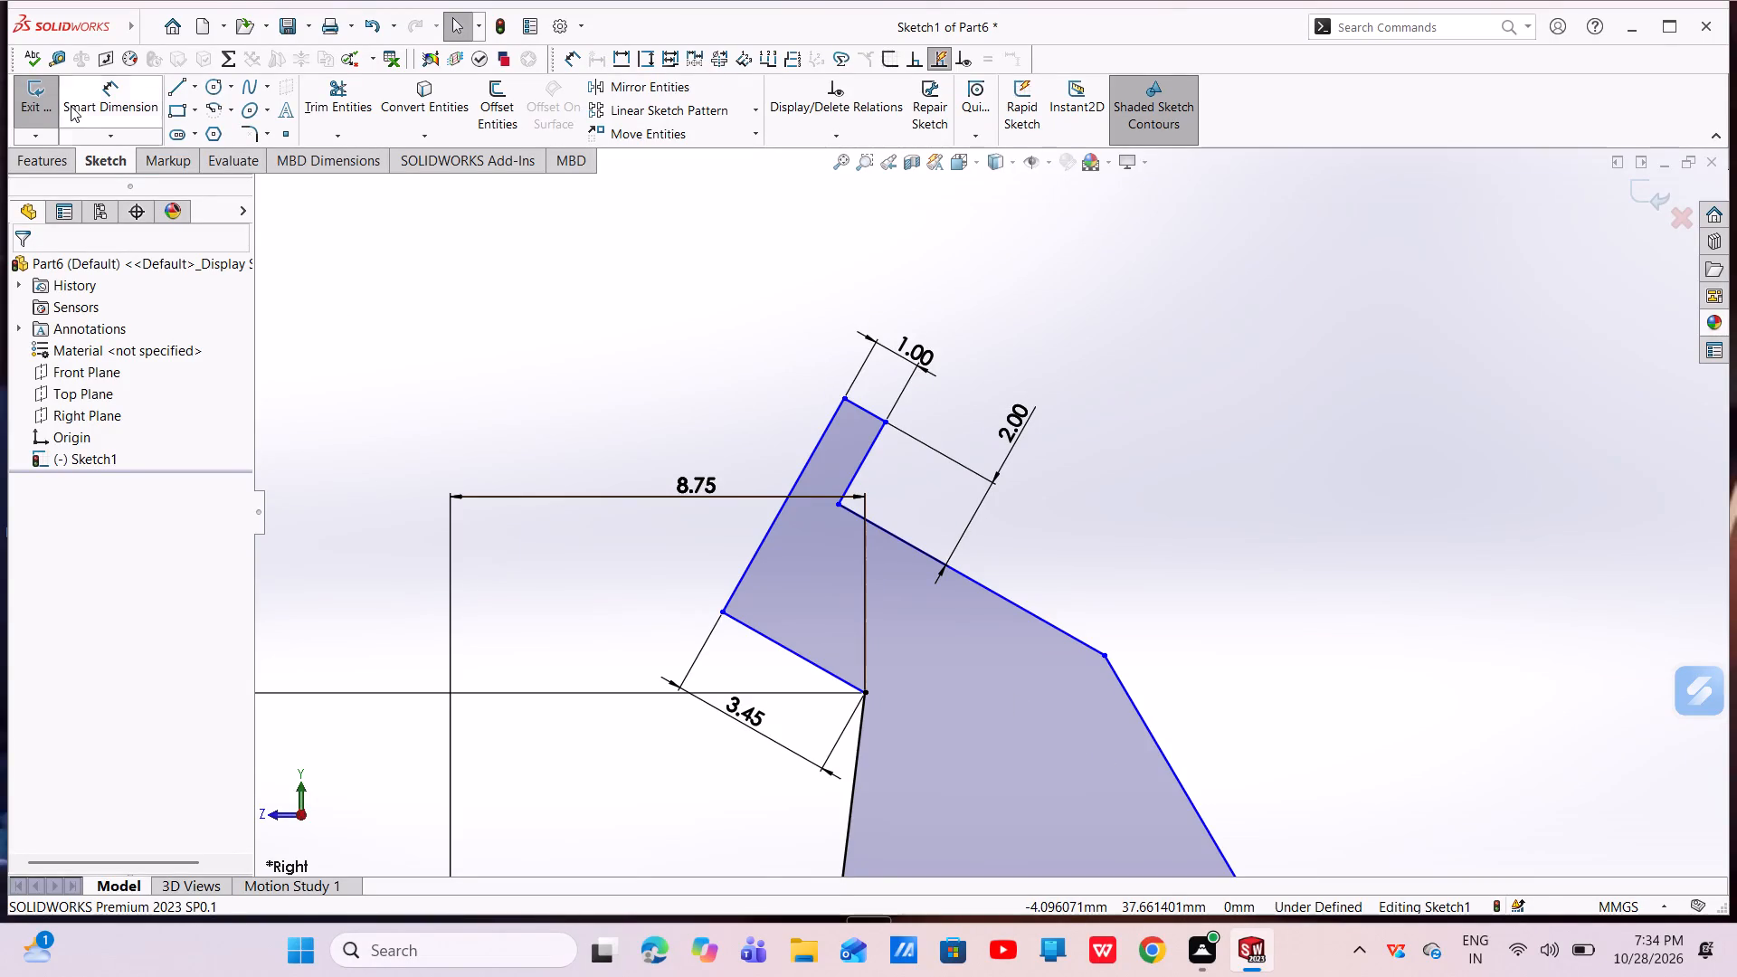
# Dimension the angle between the long sloped top edge and the outer side line as 130°.
pyautogui.click(106, 123)
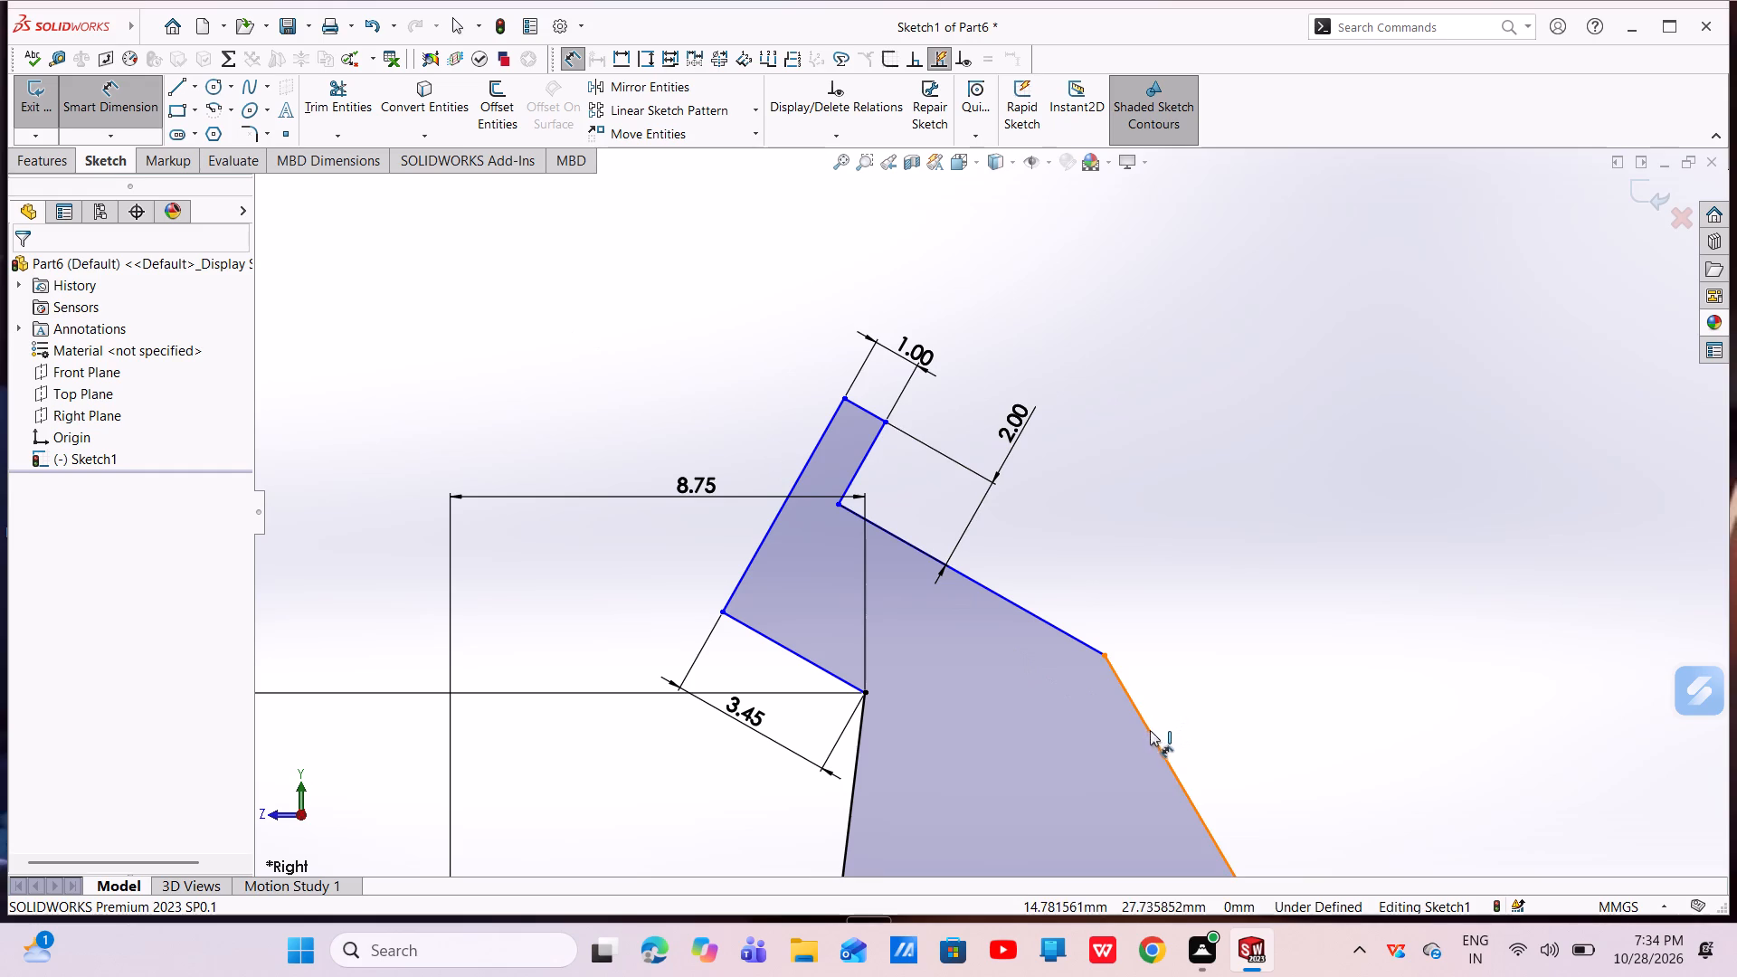
pyautogui.click(1148, 731)
pyautogui.click(1063, 637)
pyautogui.click(1077, 705)
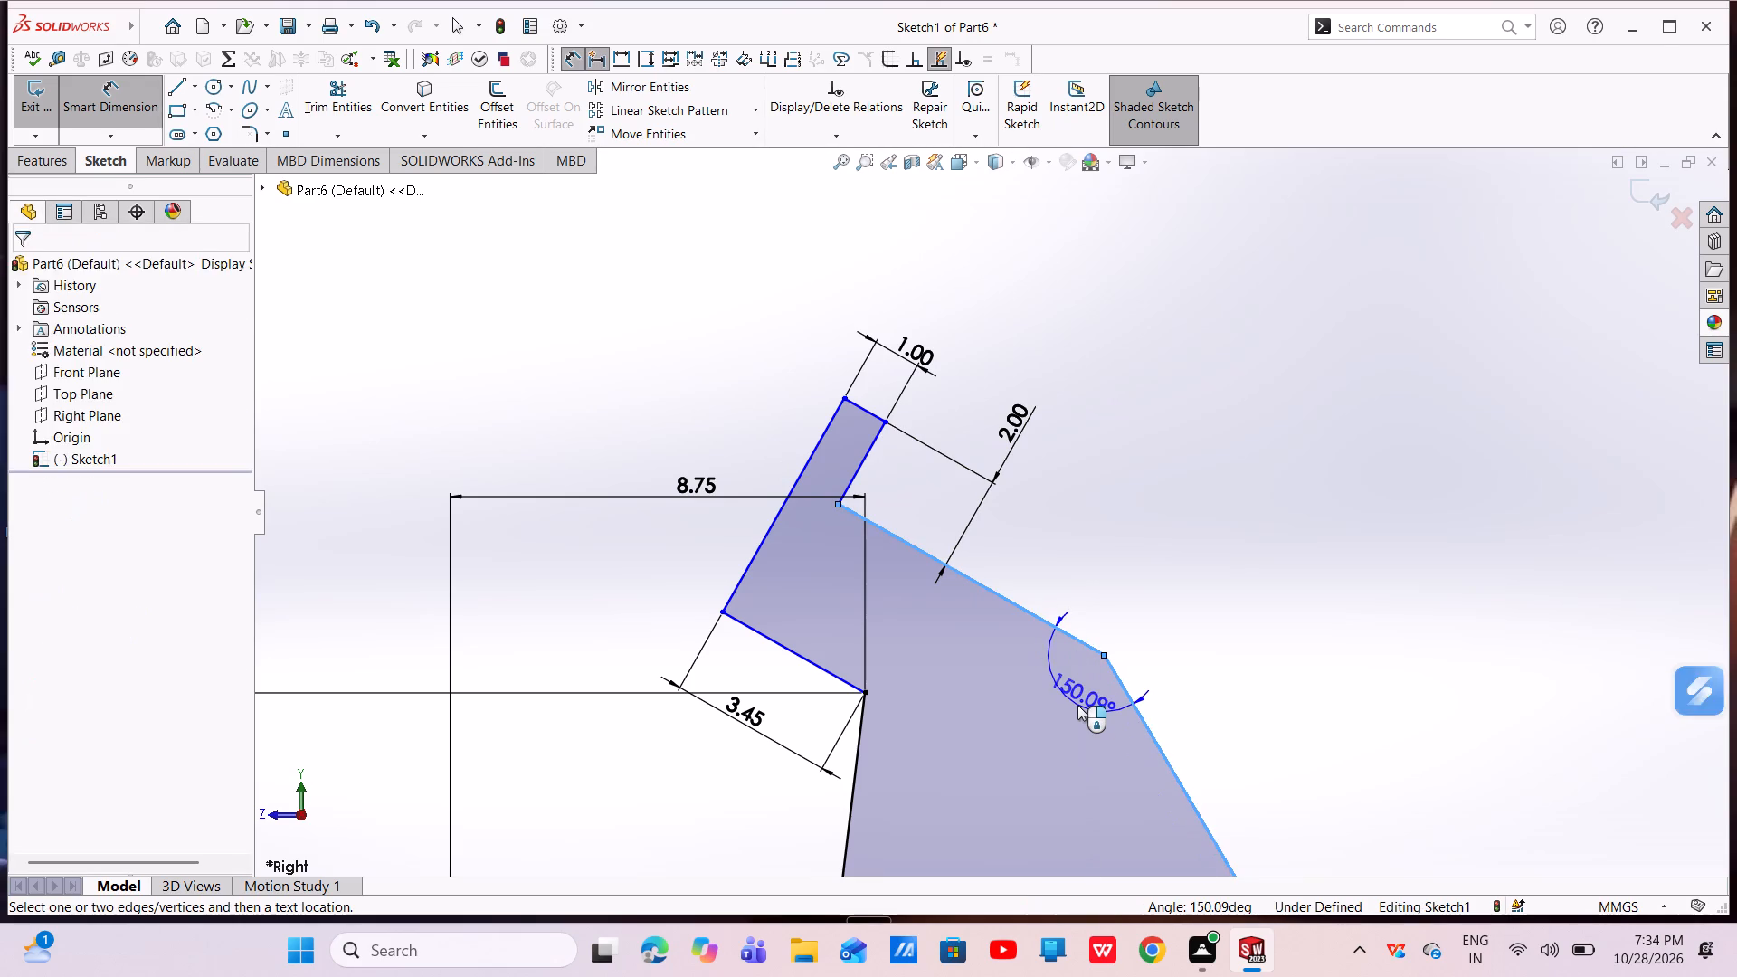
pyautogui.press('BackSpace')
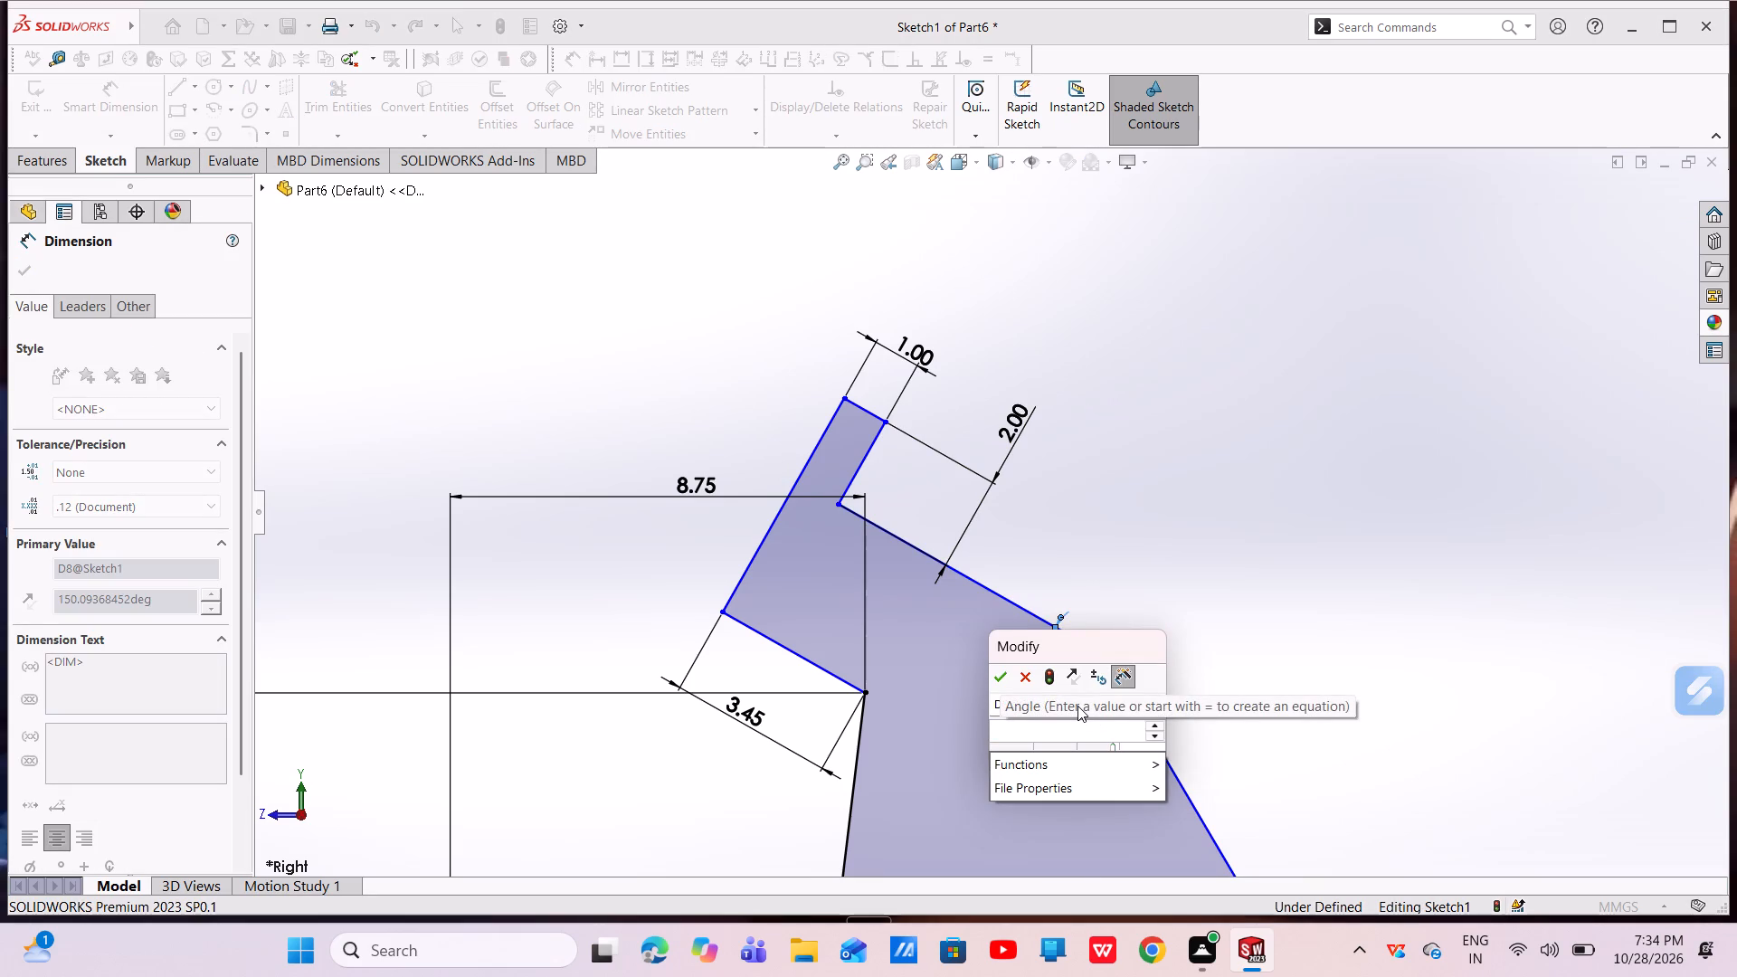
pyautogui.write('130')
pyautogui.press('Return')
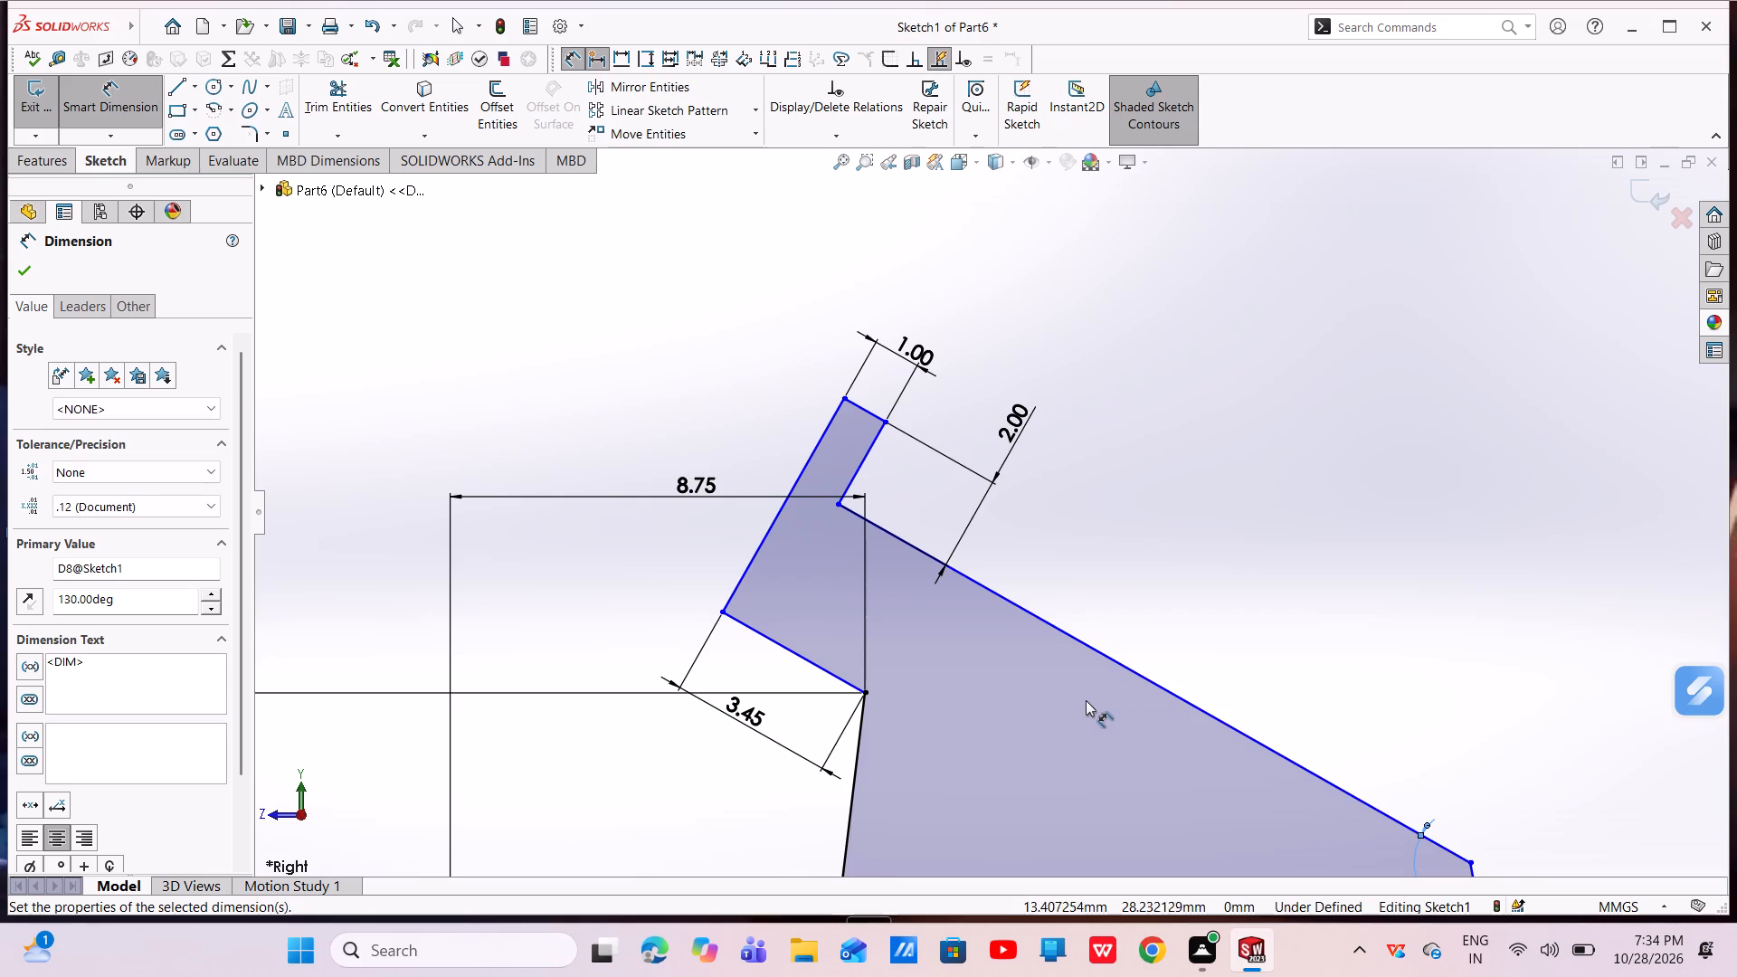
pyautogui.scroll(7, 1086, 701)
pyautogui.scroll(-3, 1178, 650)
pyautogui.scroll(4, 1134, 655)
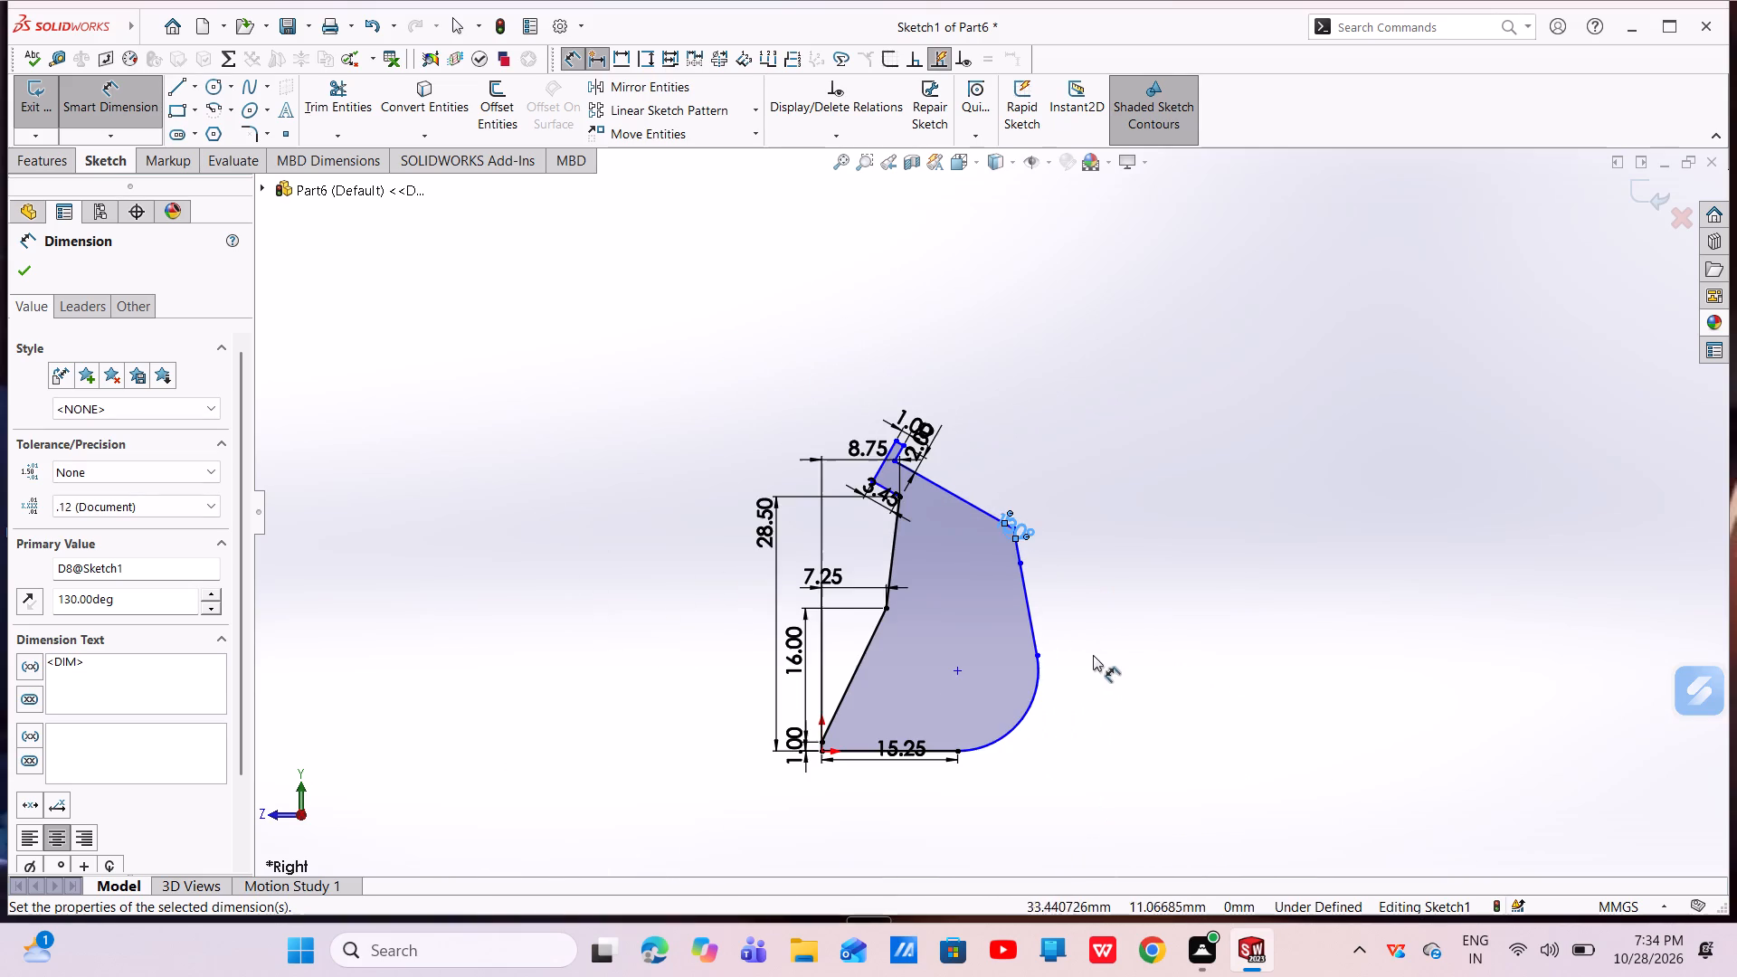
pyautogui.scroll(-3, 1011, 594)
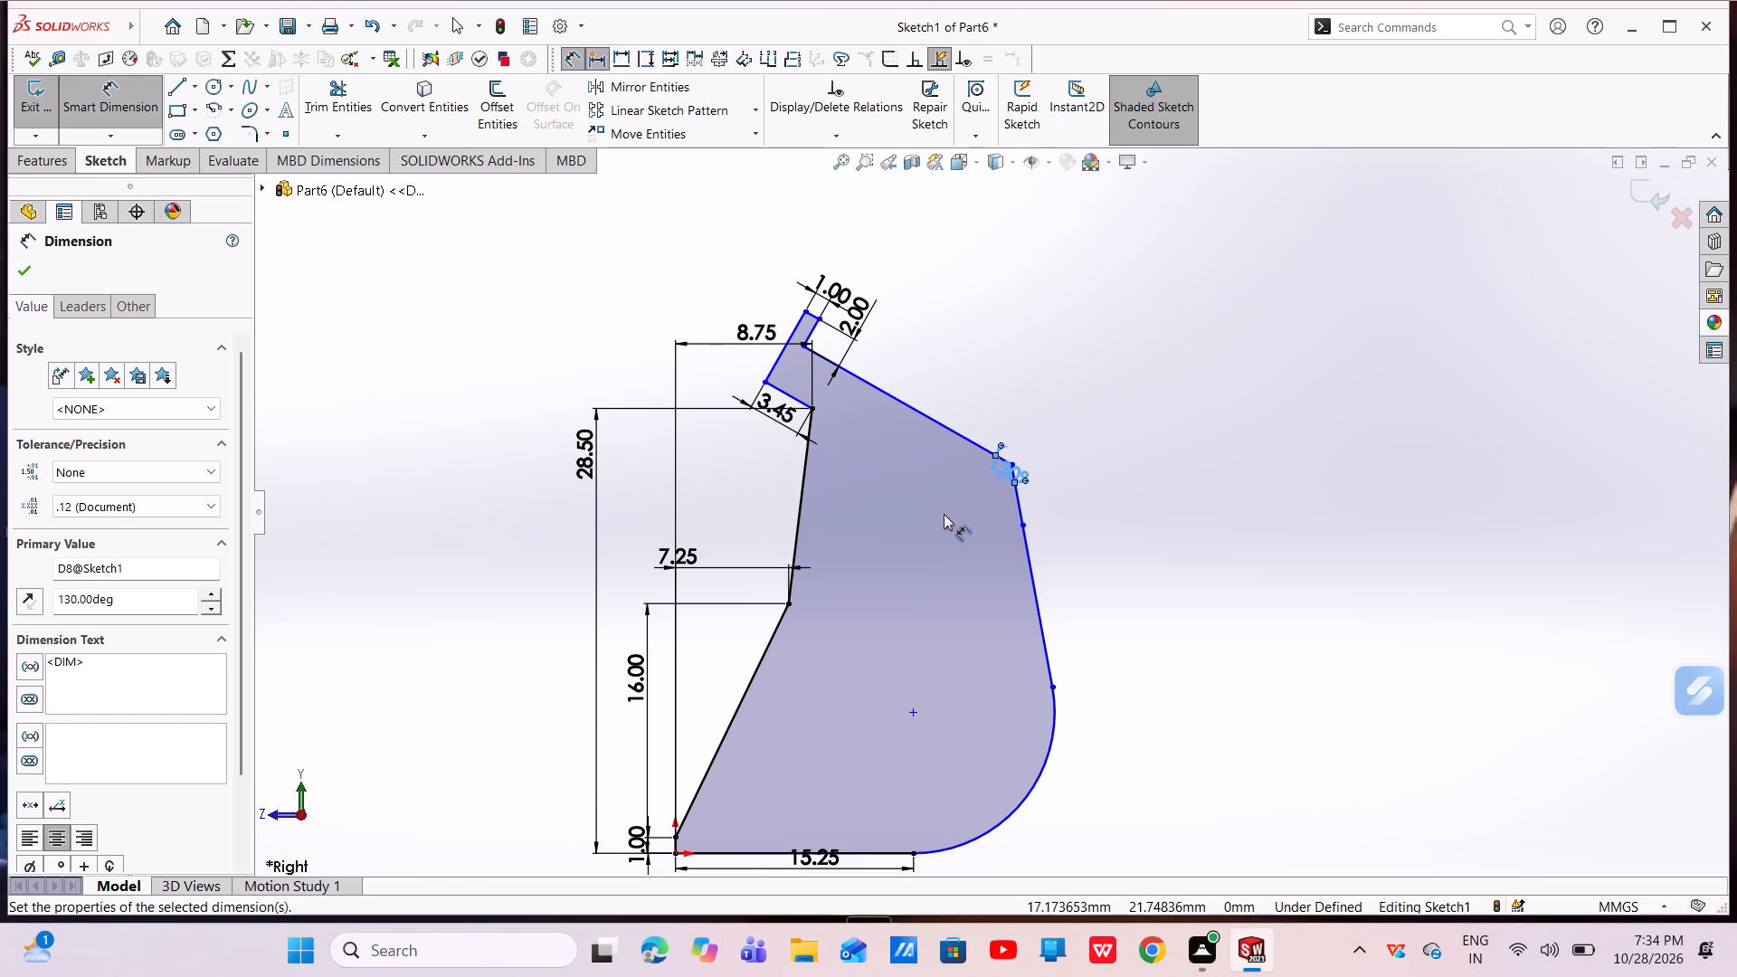
pyautogui.press('Escape')
# Reshape the outer side by moving its 130° corner inward and its intermediate point to about 15.25 mm across and 21.2 mm high.
pyautogui.scroll(-2, 1005, 451)
pyautogui.scroll(1, 1011, 470)
pyautogui.scroll(-3, 1014, 472)
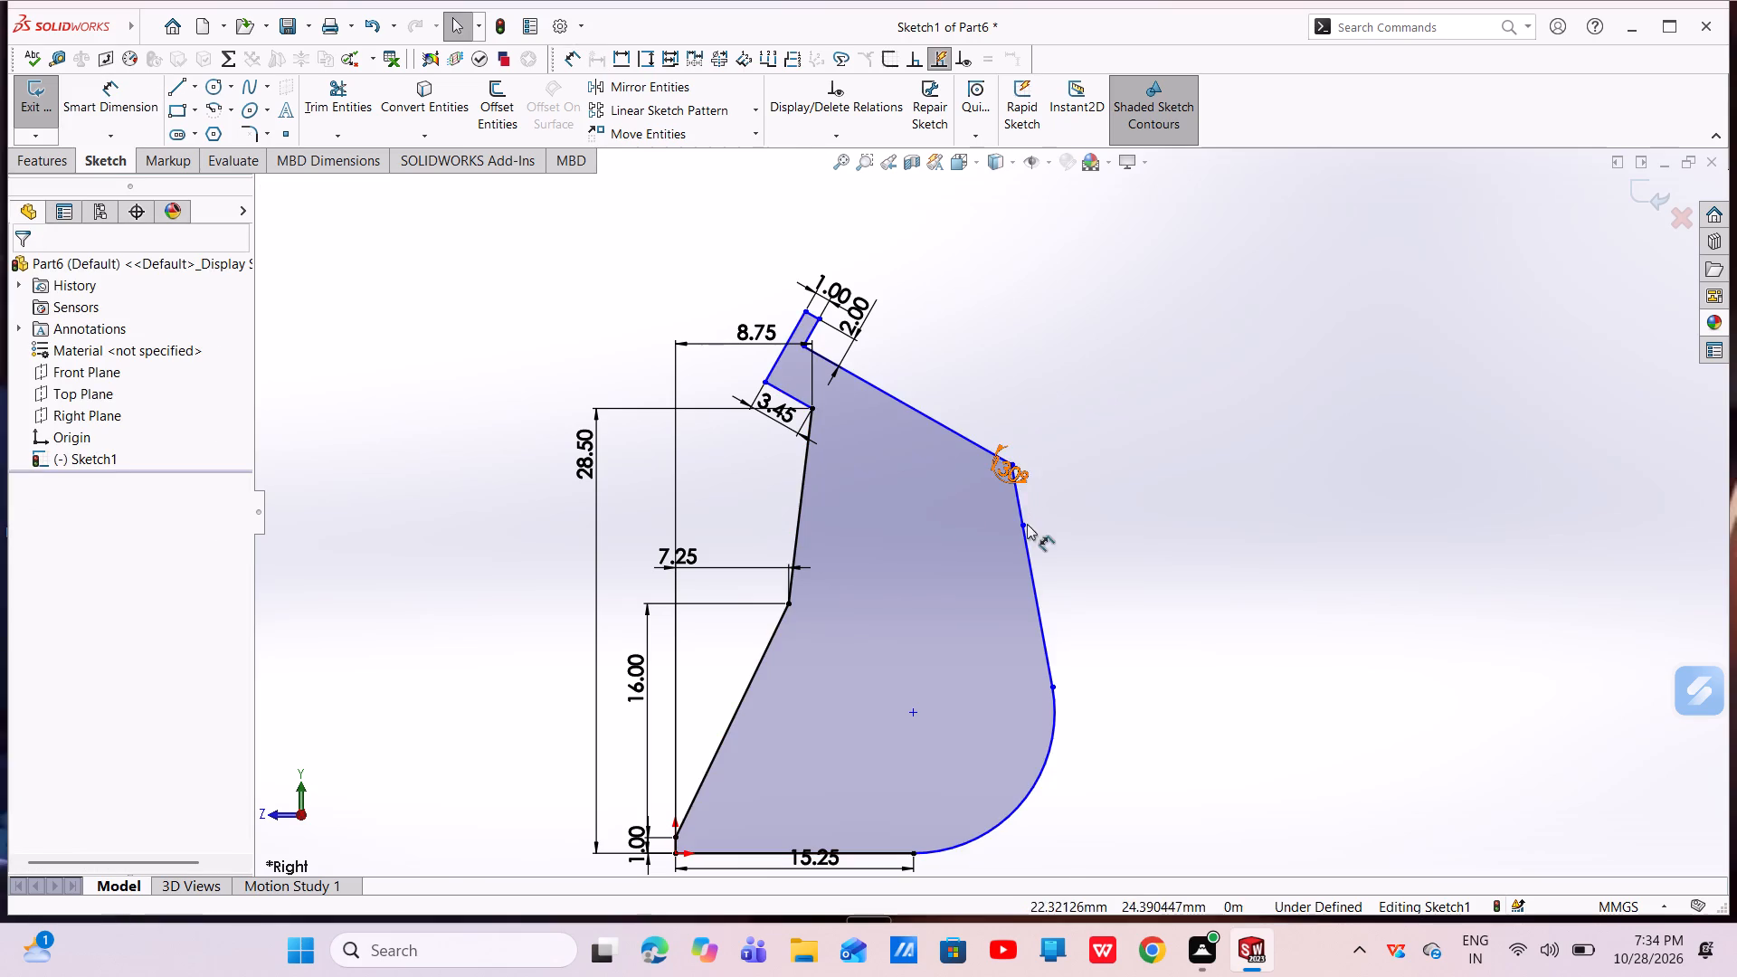
pyautogui.moveTo(994, 486); pyautogui.dragTo(825, 447)
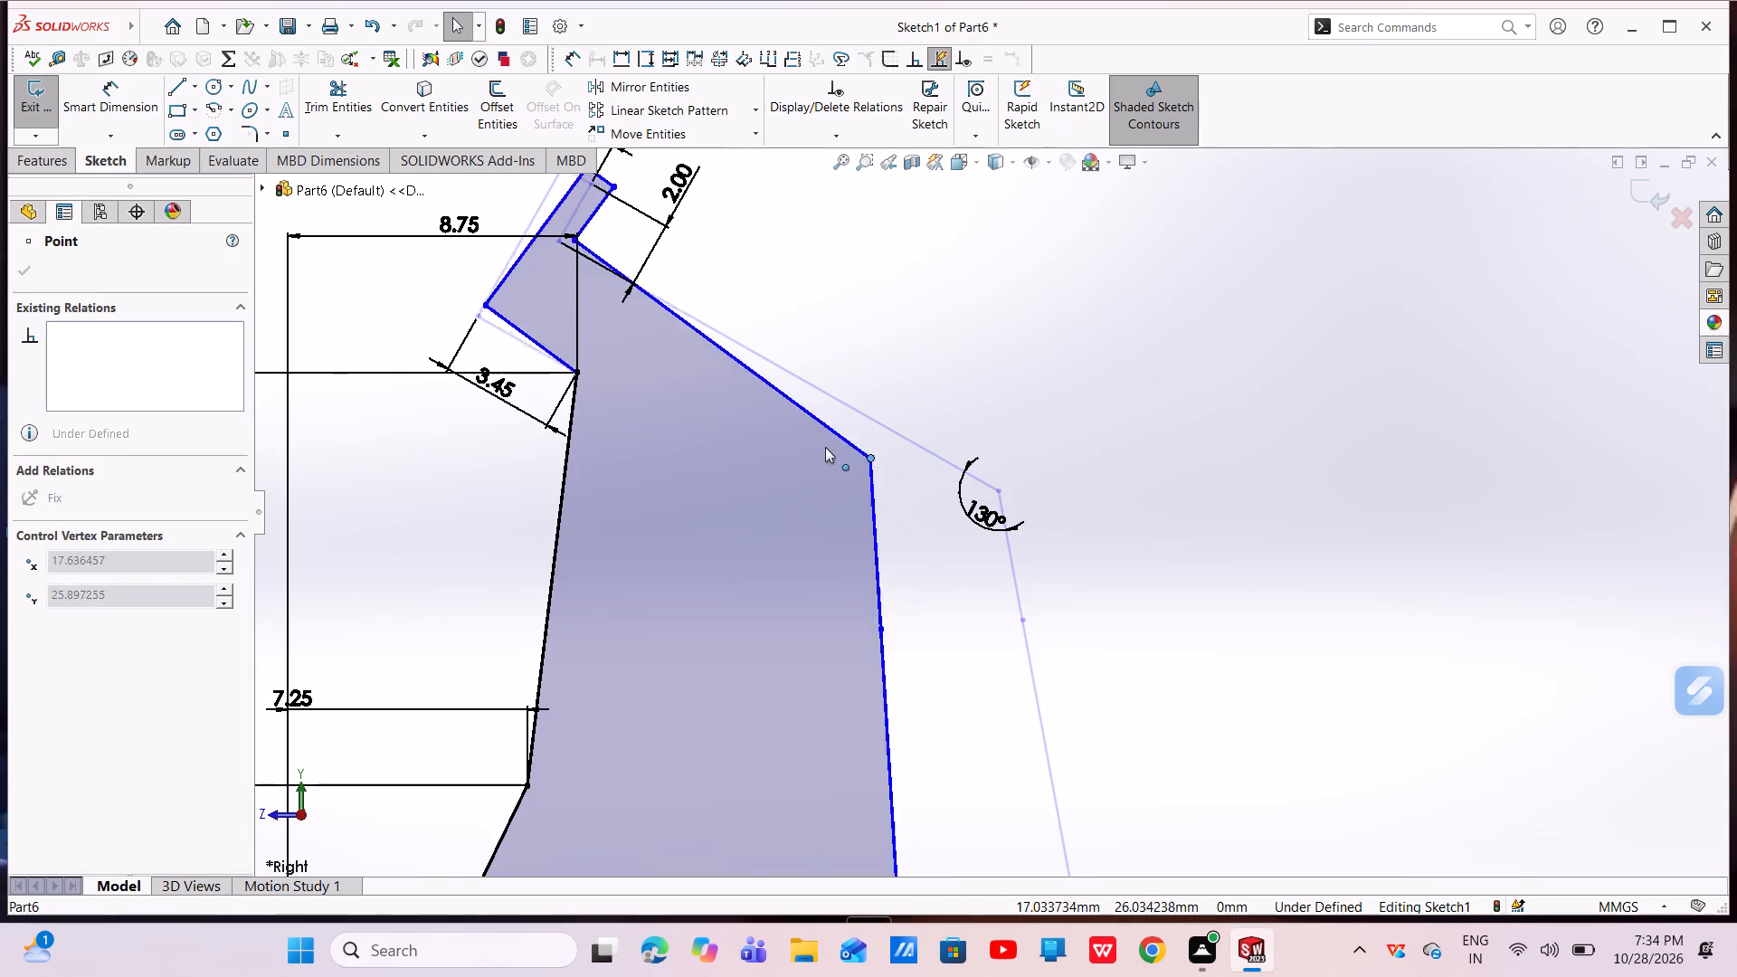
pyautogui.moveTo(825, 447); pyautogui.dragTo(691, 400)
pyautogui.scroll(3, 765, 509)
pyautogui.scroll(1, 854, 568)
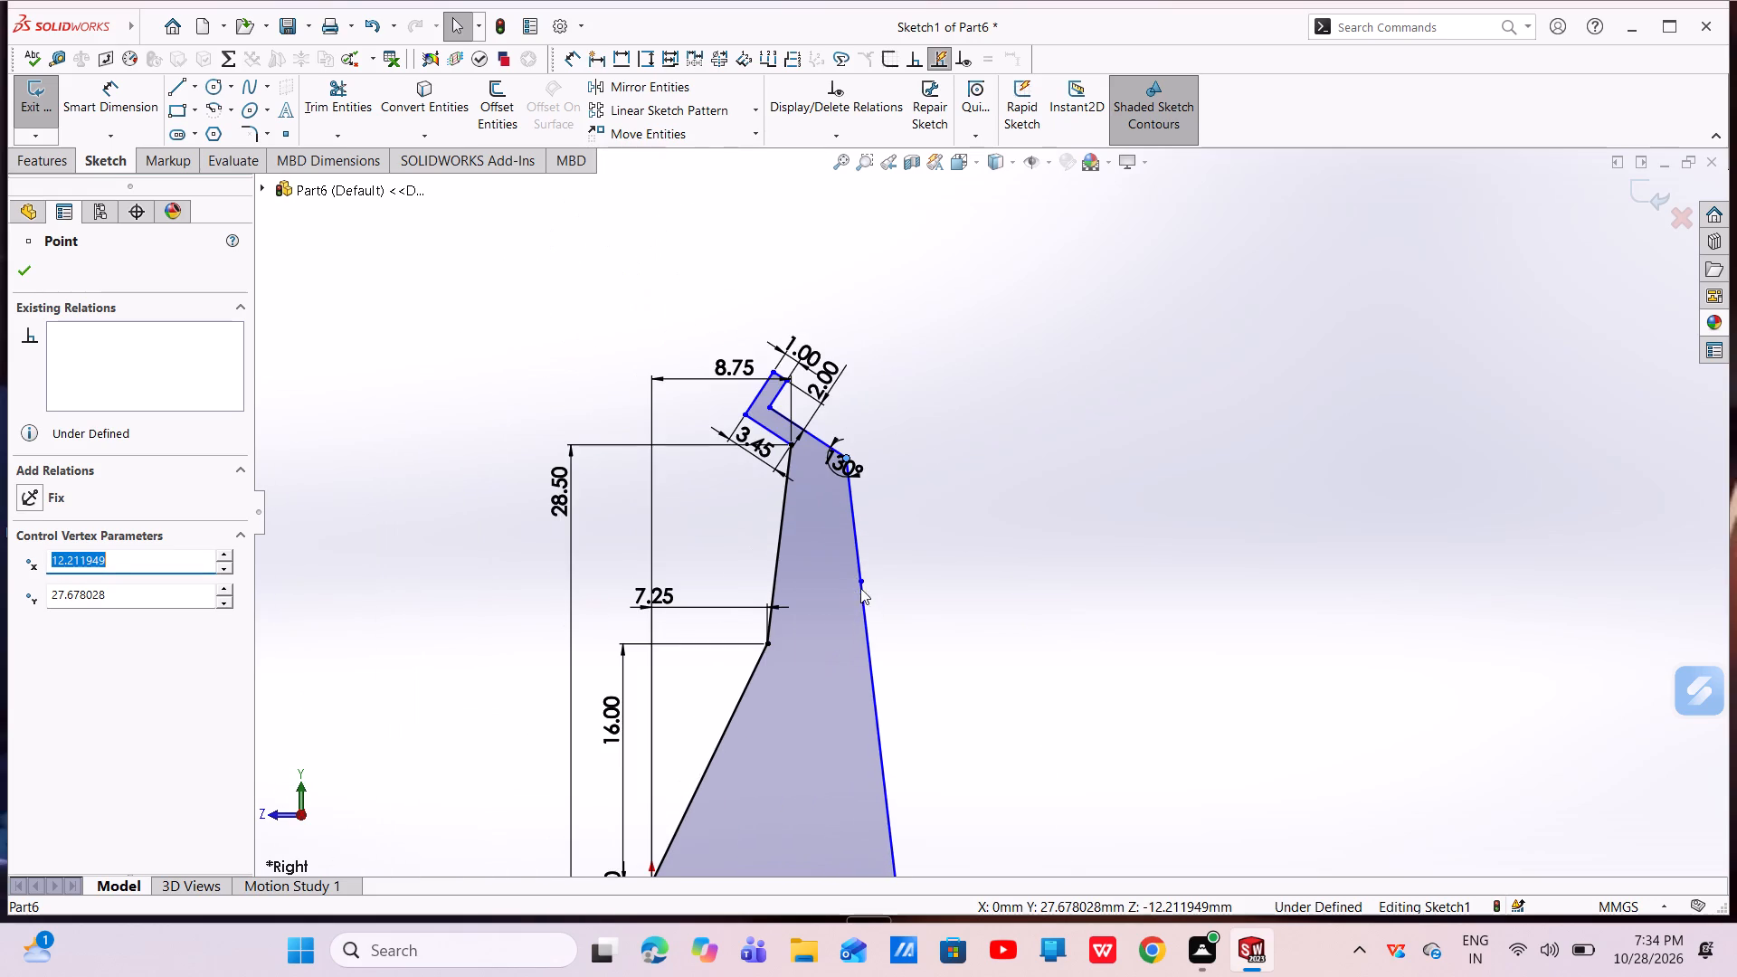
pyautogui.moveTo(859, 579); pyautogui.dragTo(897, 561)
# Enlarge the lower rounded corner by moving the arc's upper endpoint to about 22.1 mm across and 16 mm high.
pyautogui.scroll(2, 927, 593)
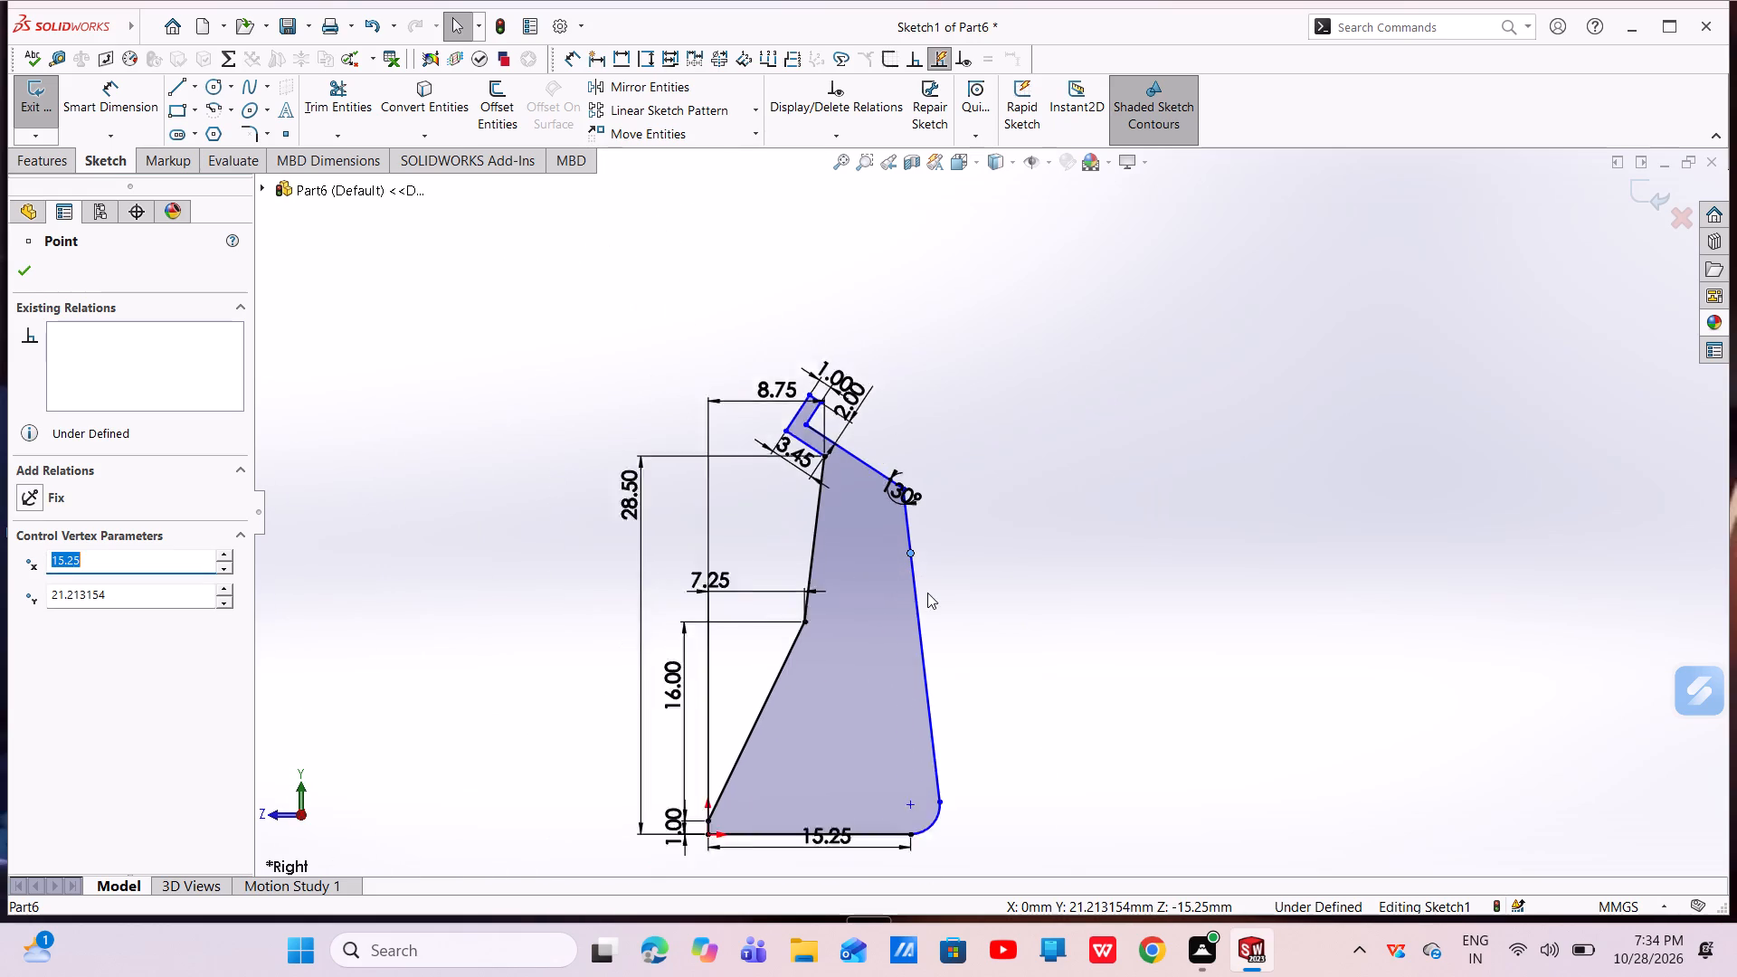
pyautogui.scroll(1, 927, 593)
pyautogui.scroll(-3, 970, 572)
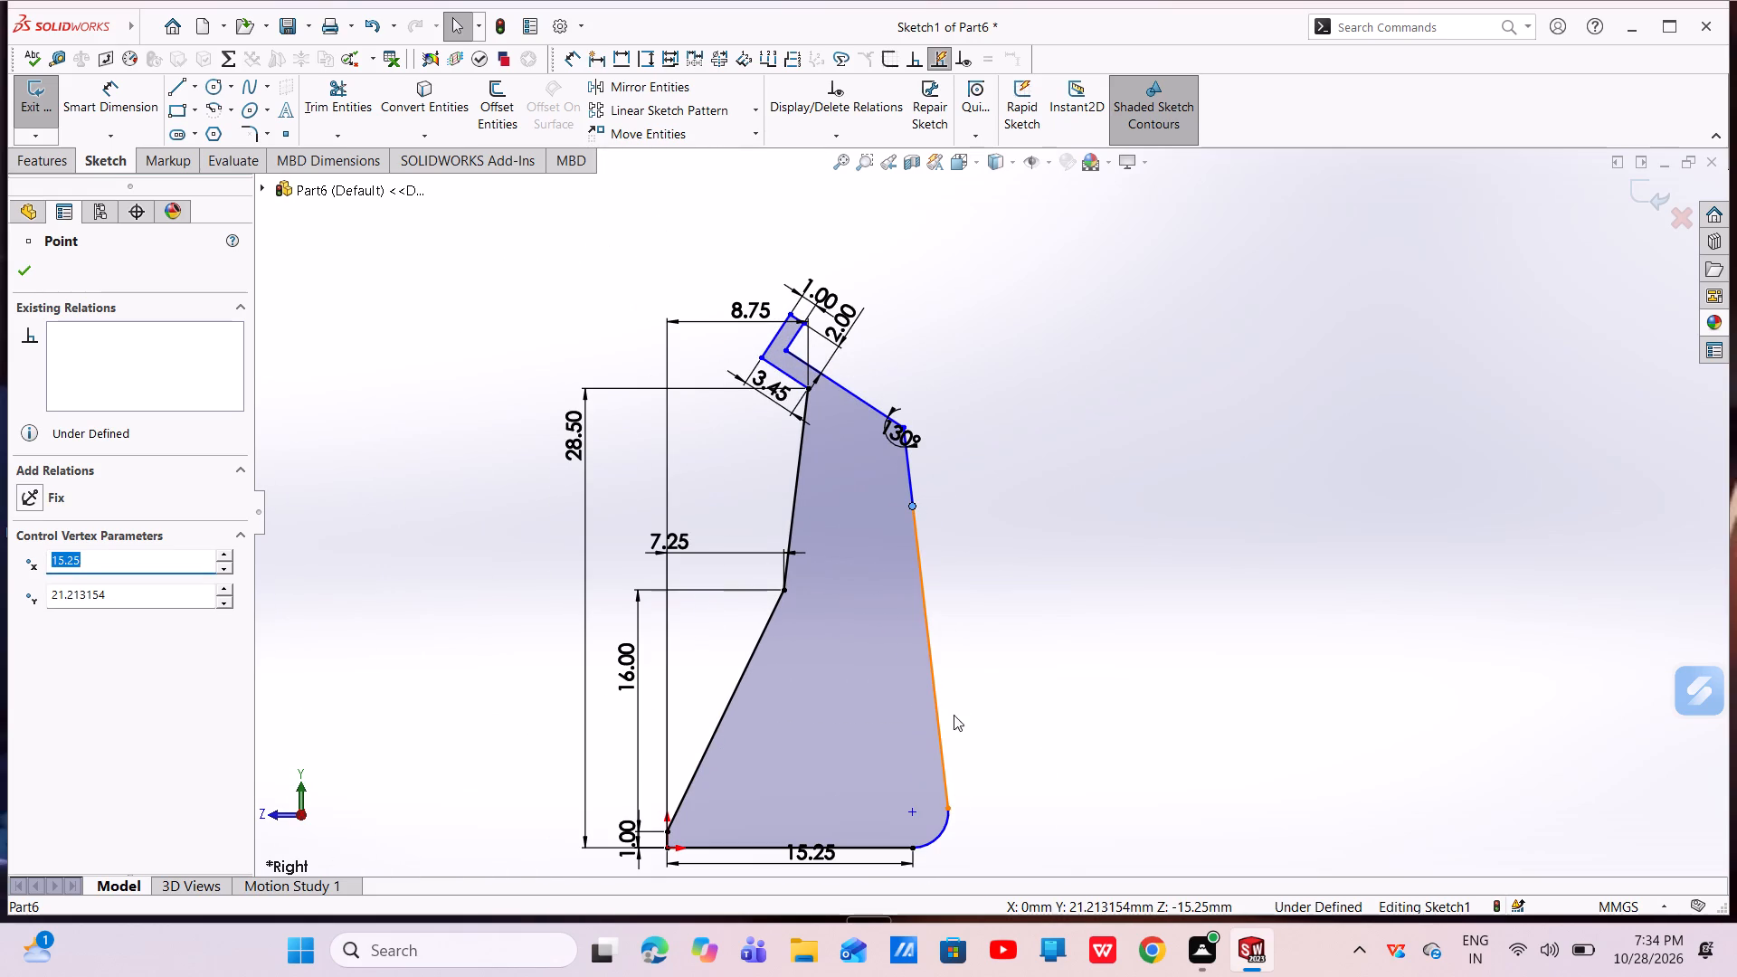
pyautogui.moveTo(950, 806); pyautogui.dragTo(963, 574)
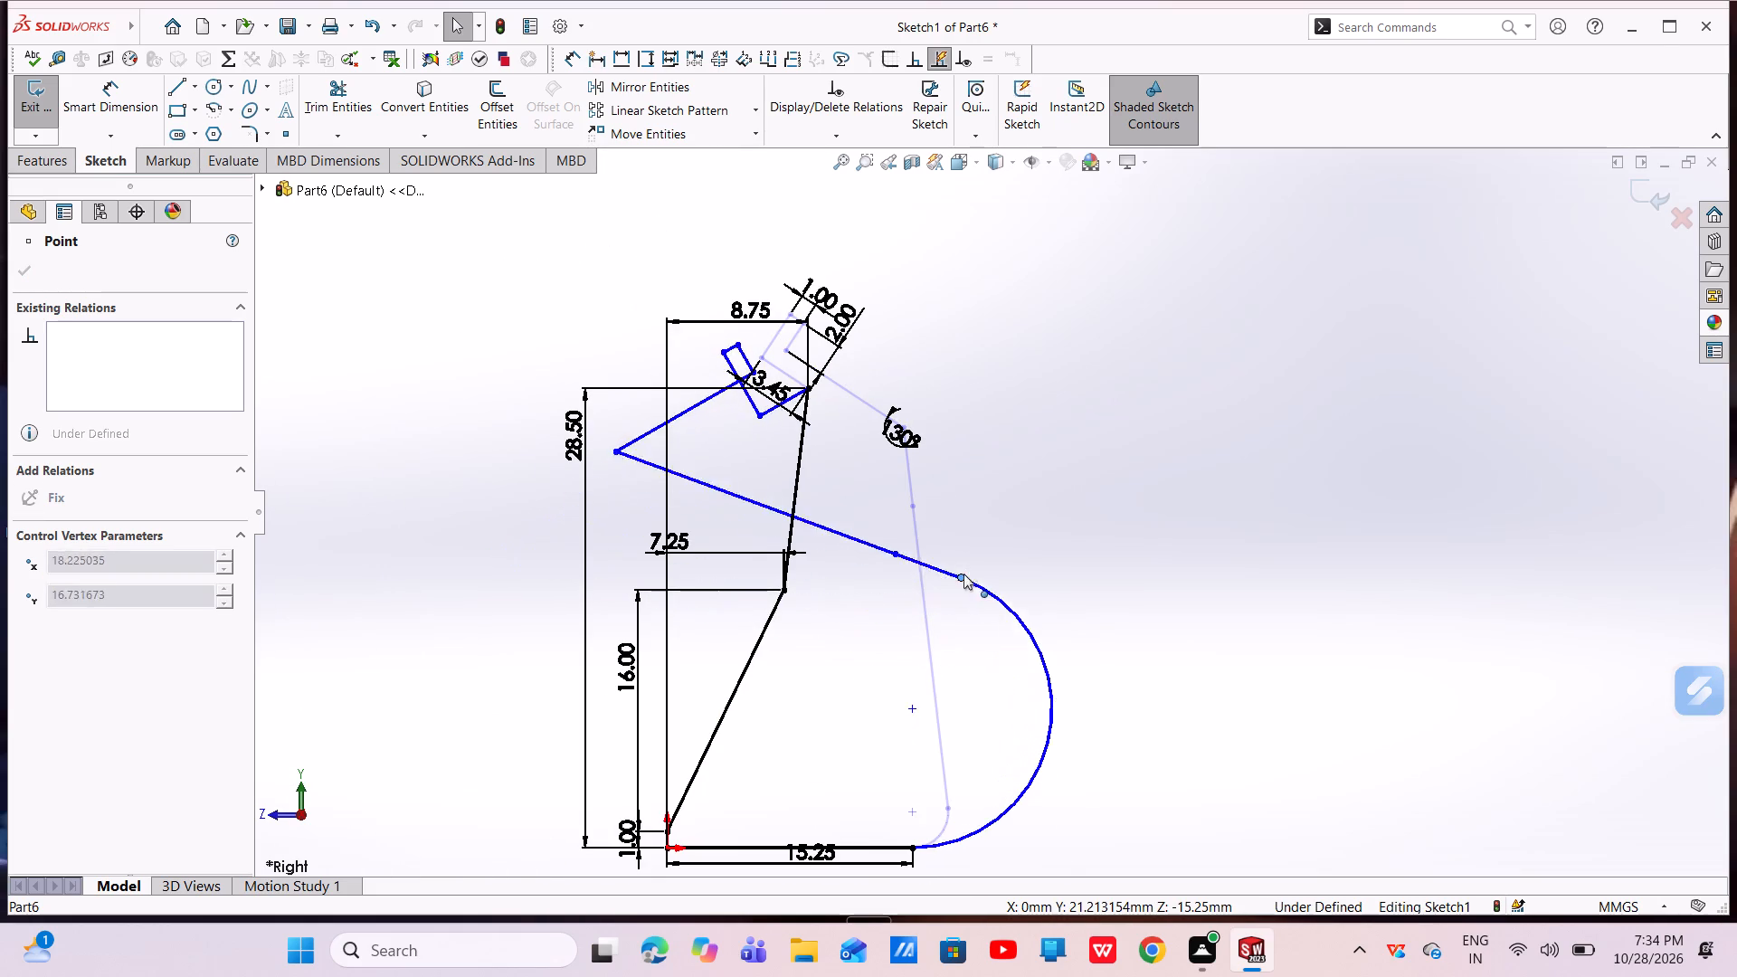
pyautogui.moveTo(963, 574); pyautogui.dragTo(1023, 588)
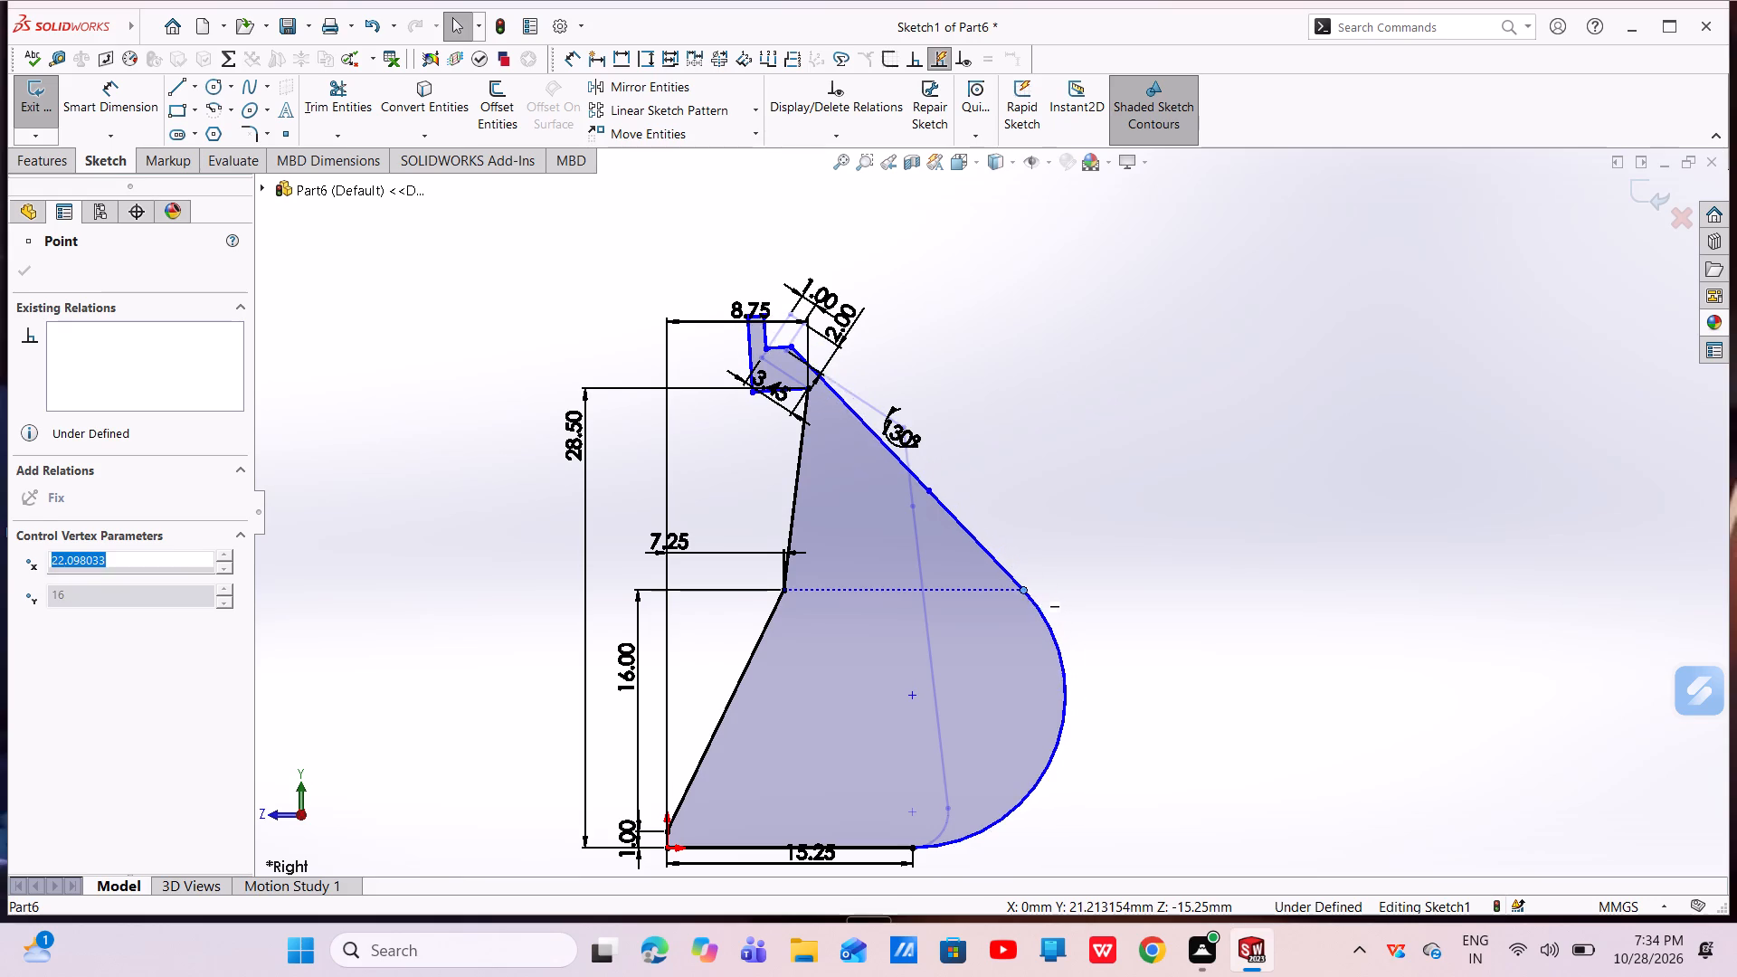
# Move the intermediate point on the sloped outer side to about 14 mm across and 26.4 mm high.
pyautogui.scroll(-6, 964, 422)
pyautogui.scroll(3, 783, 493)
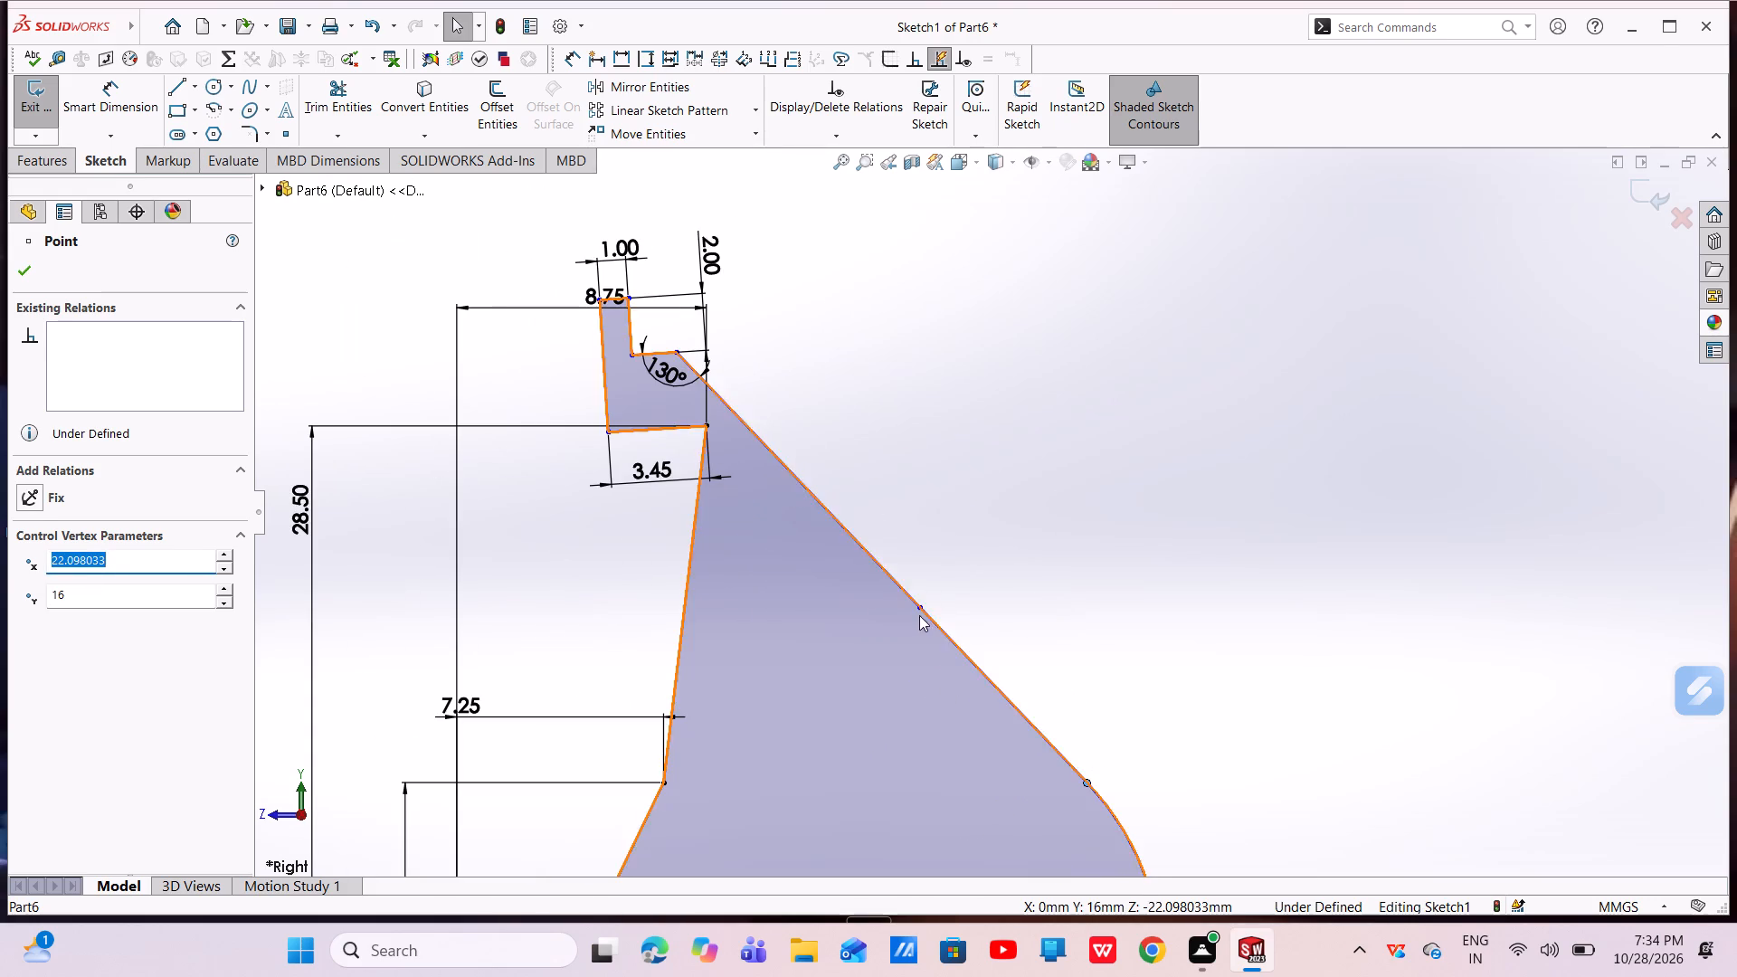
pyautogui.moveTo(922, 607); pyautogui.dragTo(953, 560)
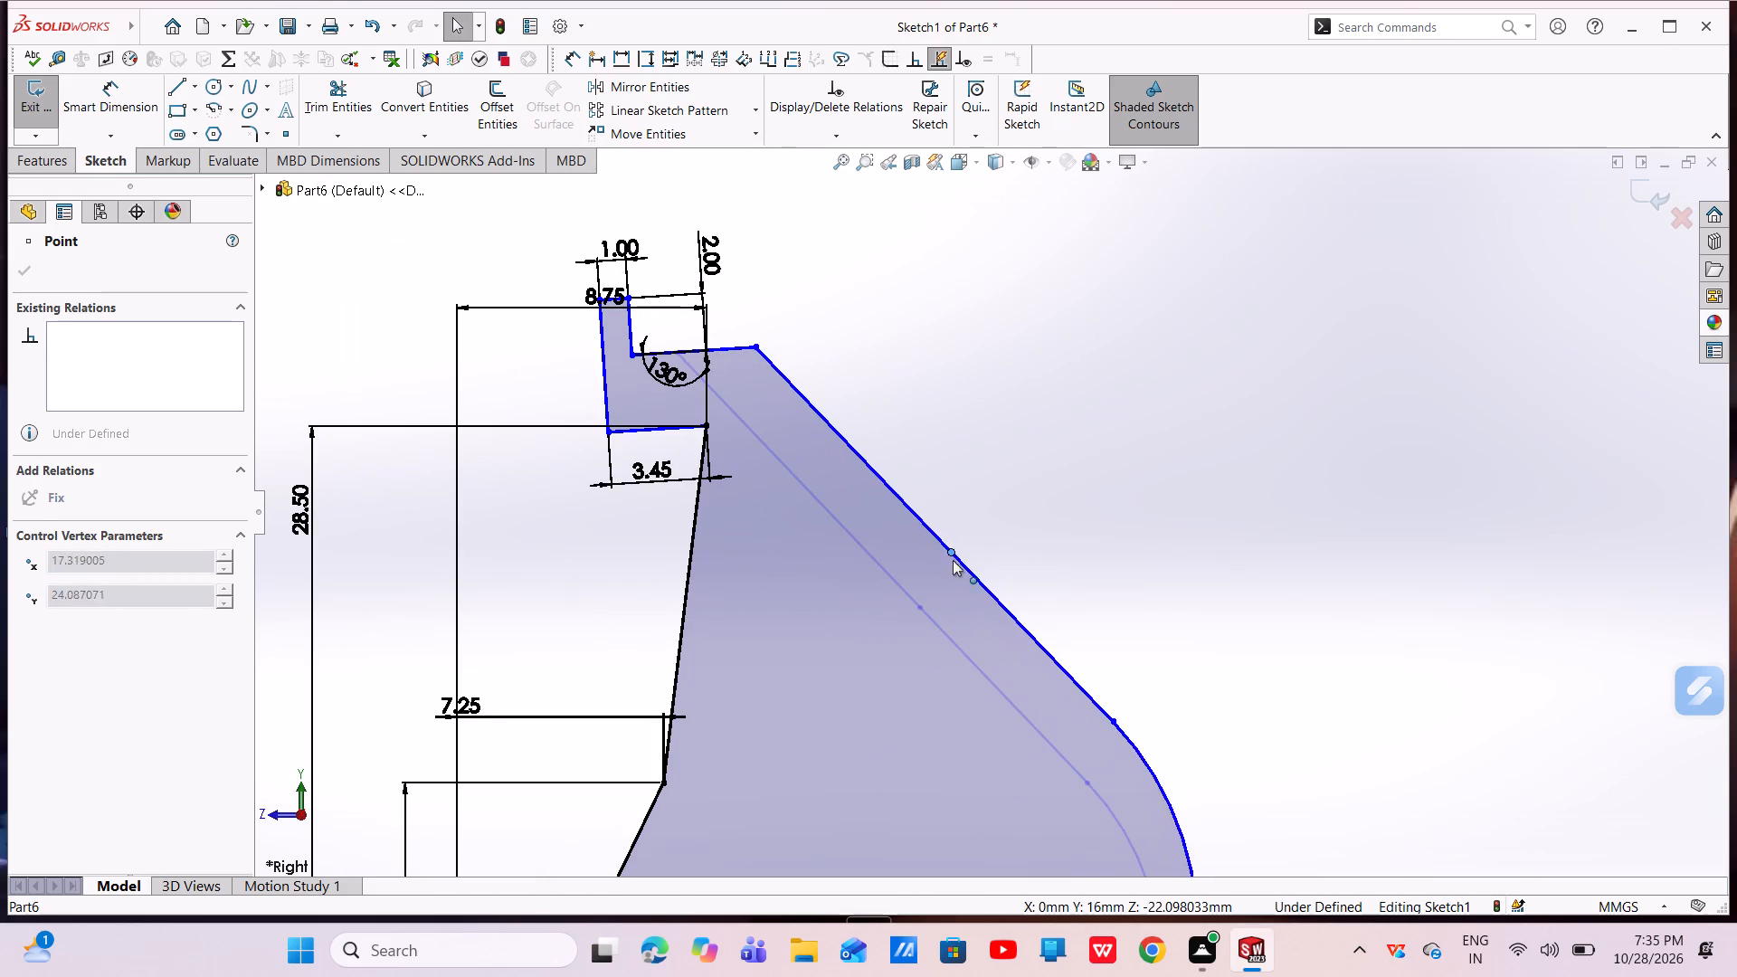
pyautogui.moveTo(953, 560); pyautogui.dragTo(857, 485)
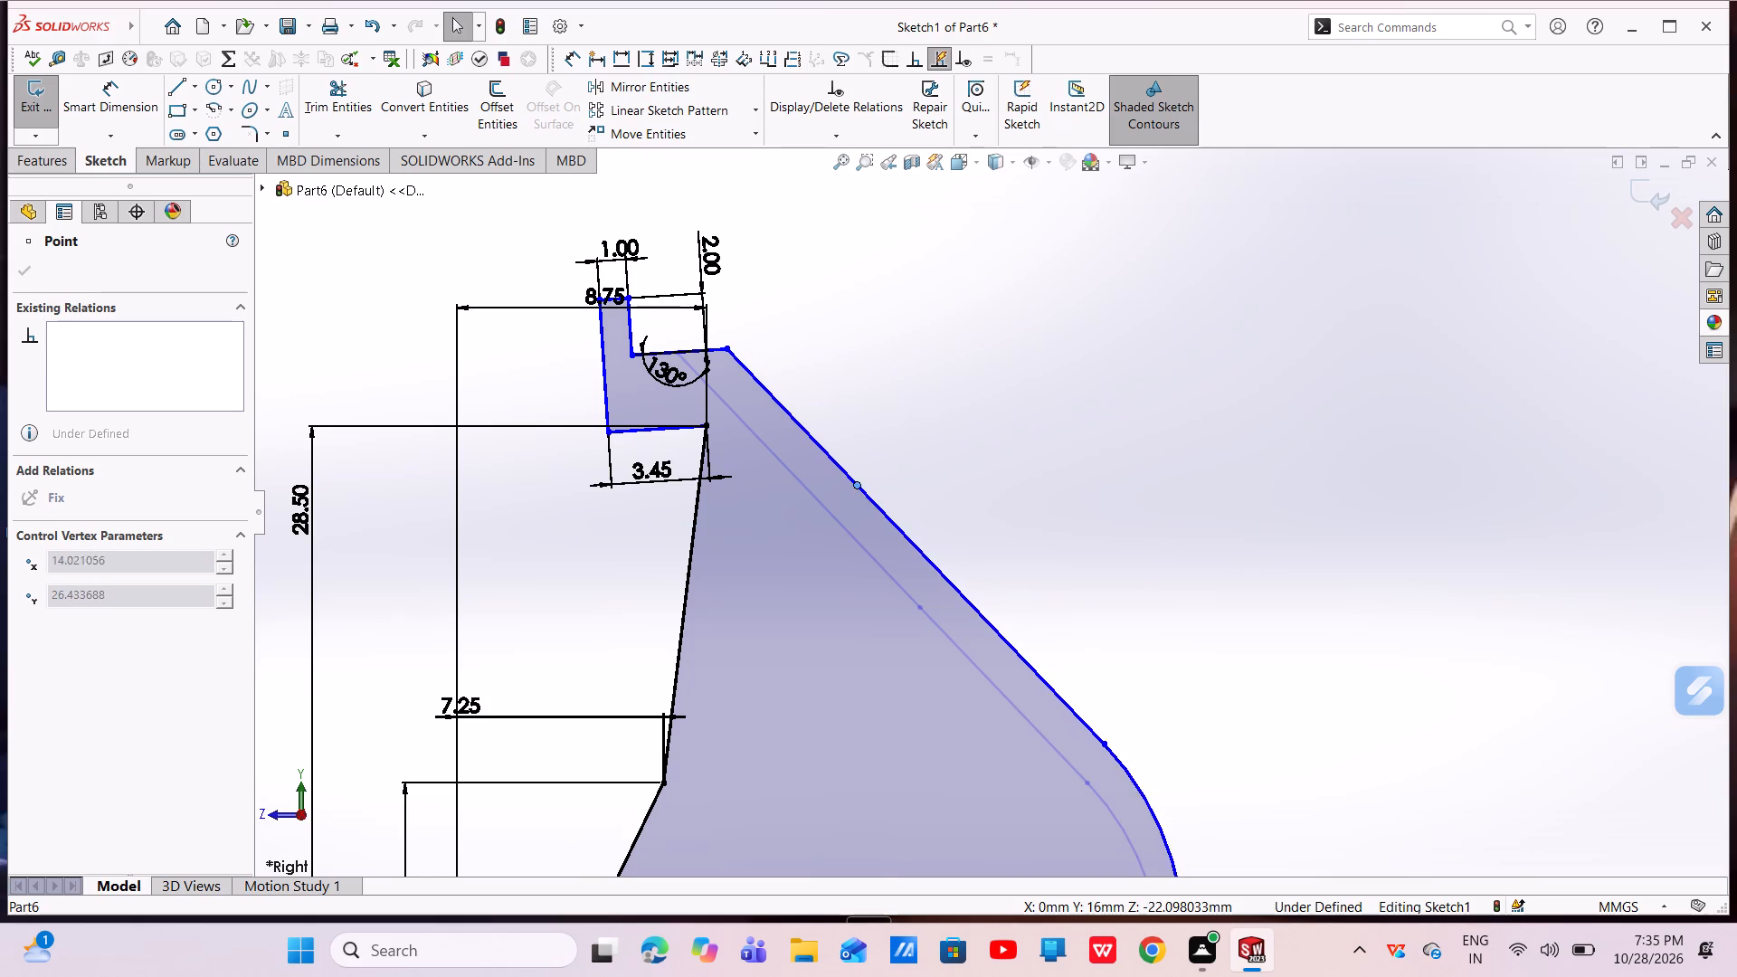
pyautogui.scroll(7, 968, 529)
pyautogui.scroll(-3, 1099, 498)
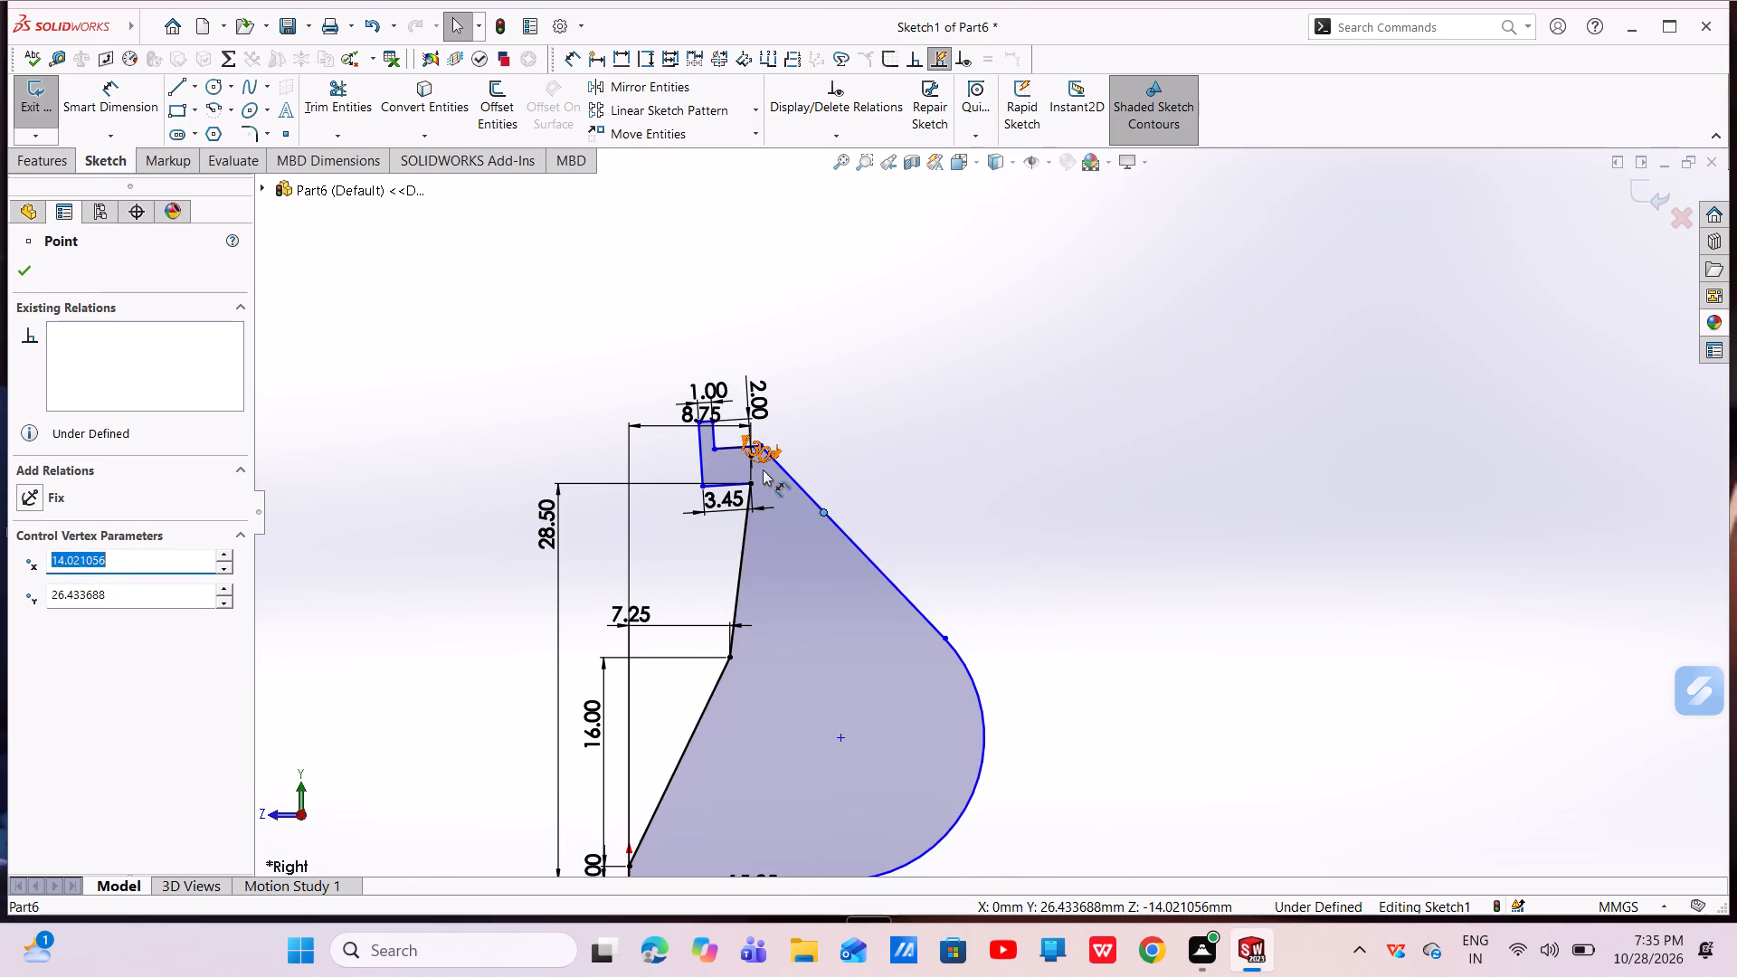
pyautogui.scroll(3, 886, 621)
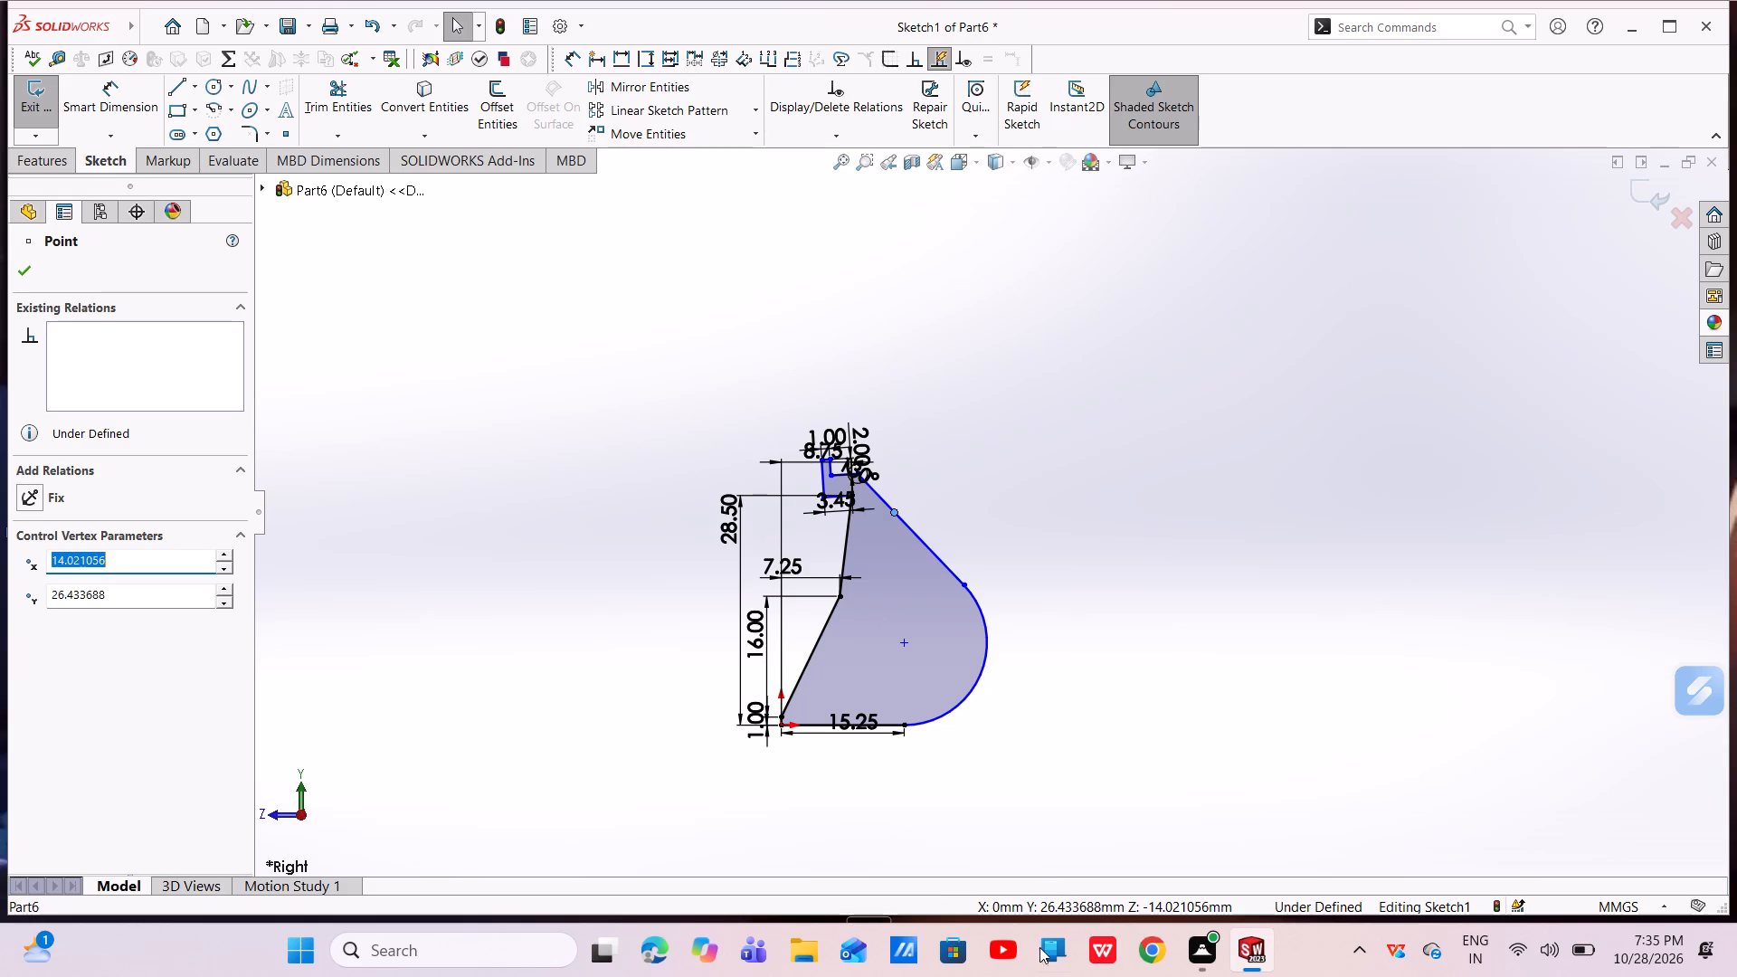
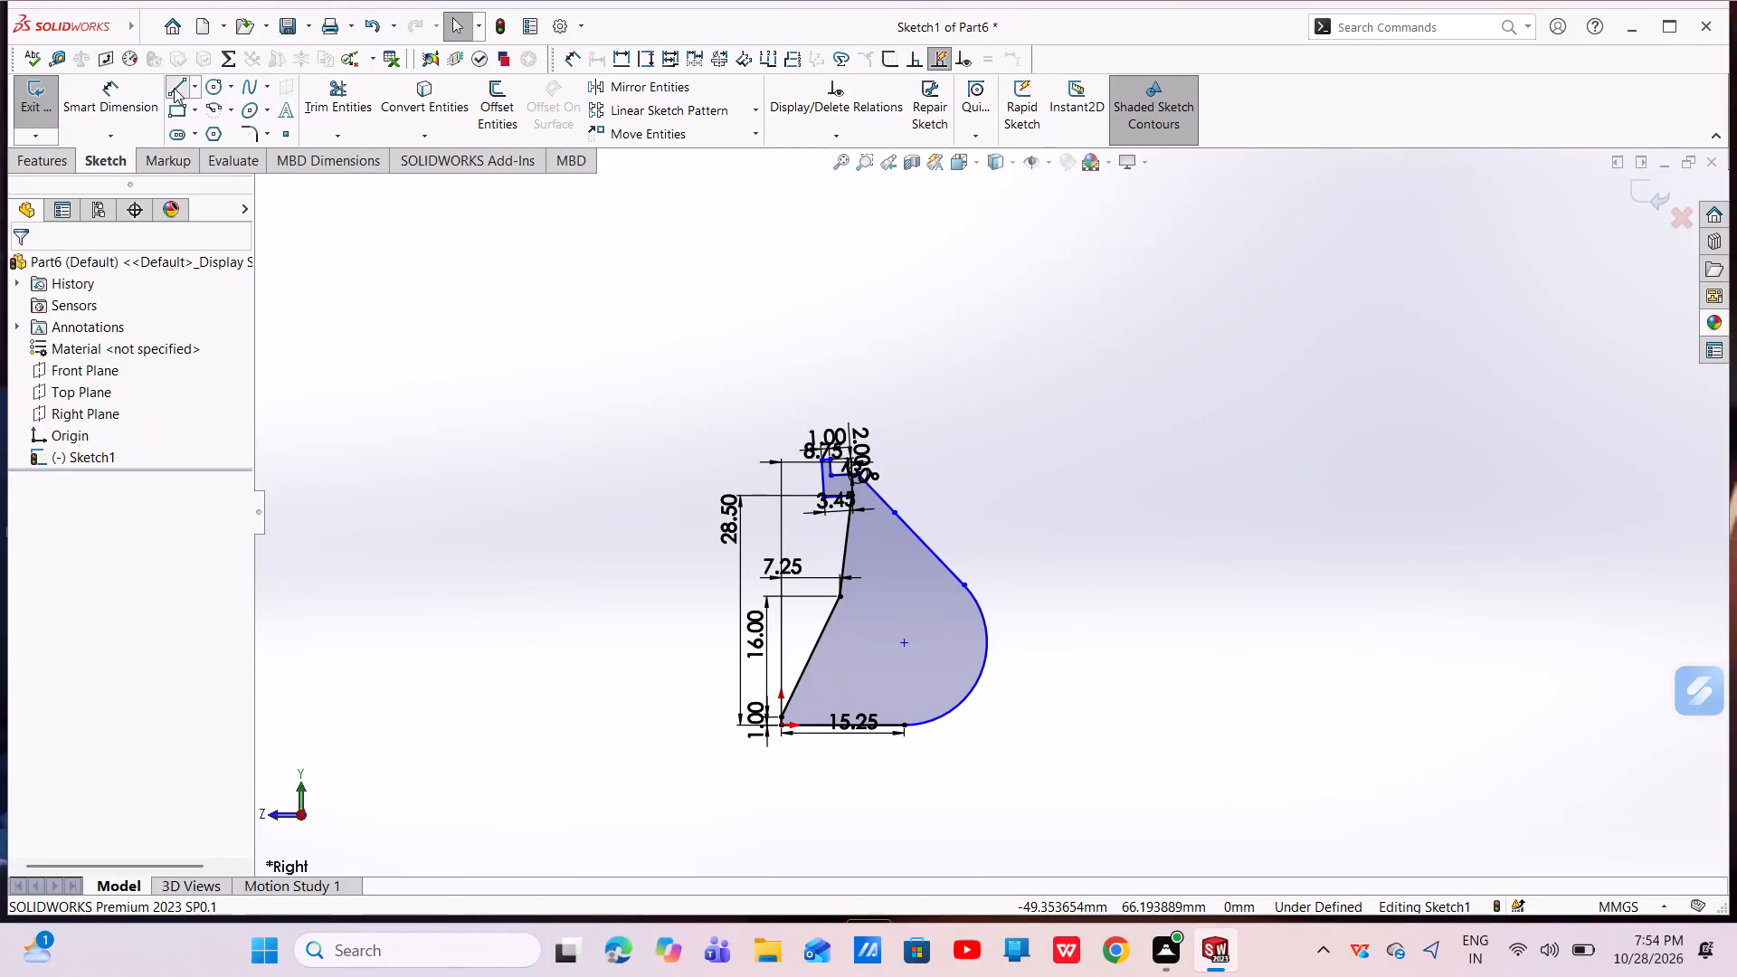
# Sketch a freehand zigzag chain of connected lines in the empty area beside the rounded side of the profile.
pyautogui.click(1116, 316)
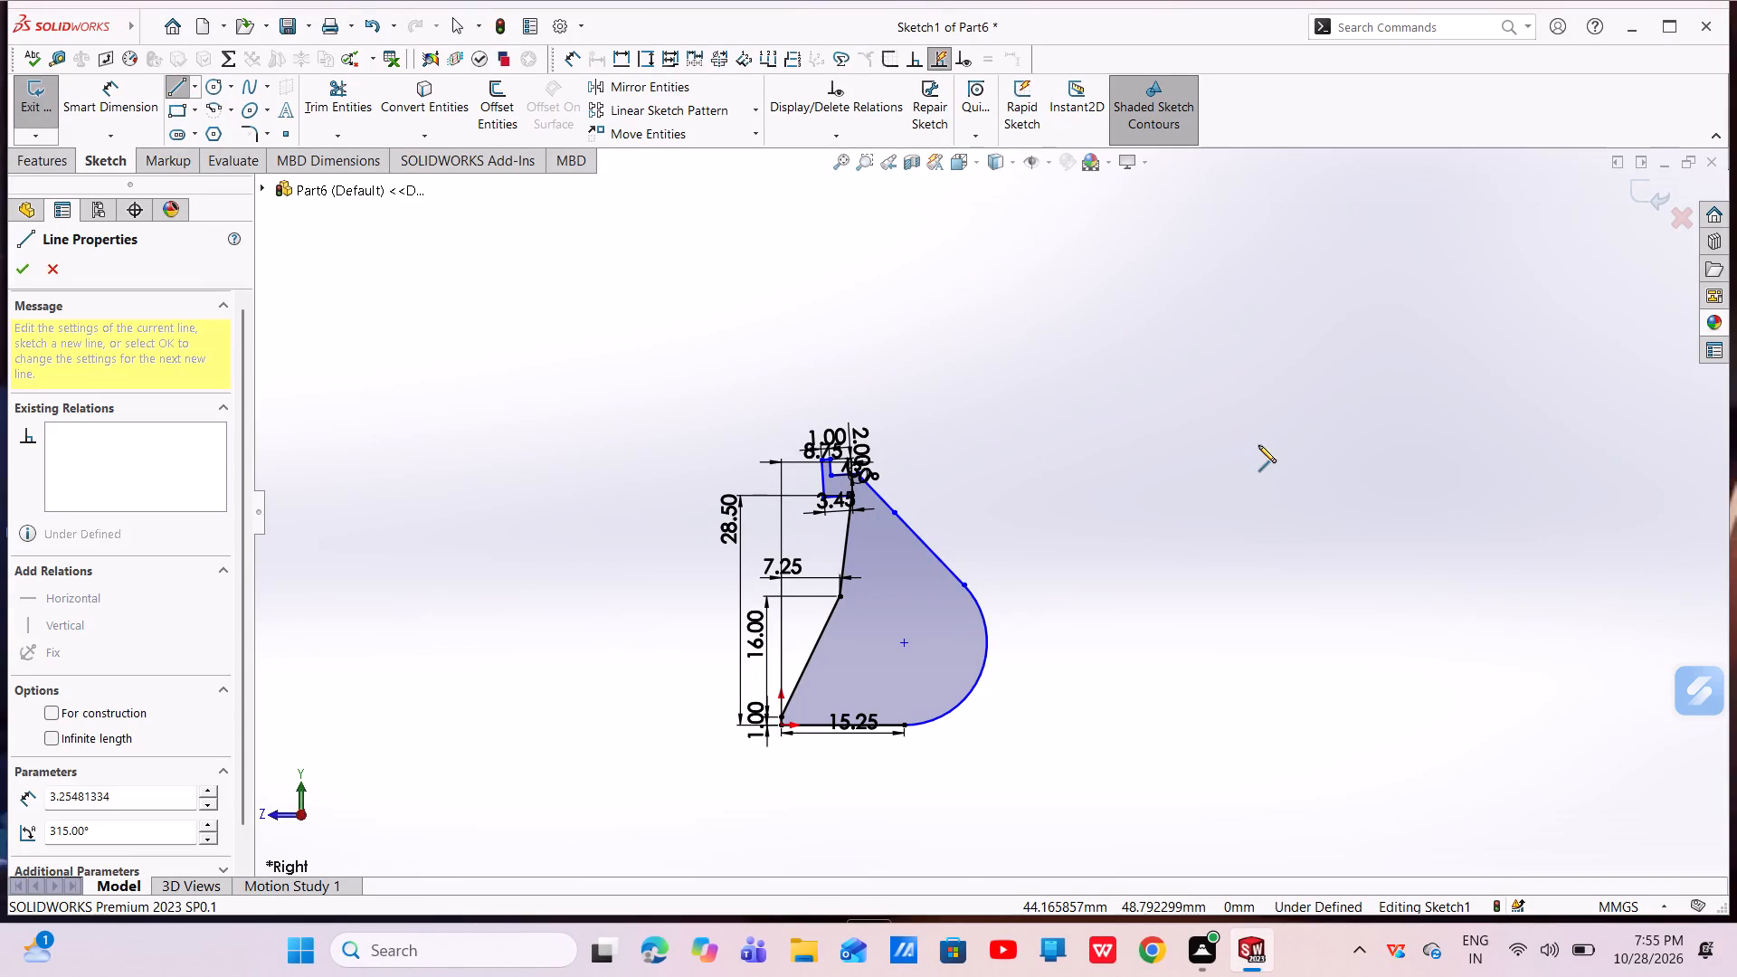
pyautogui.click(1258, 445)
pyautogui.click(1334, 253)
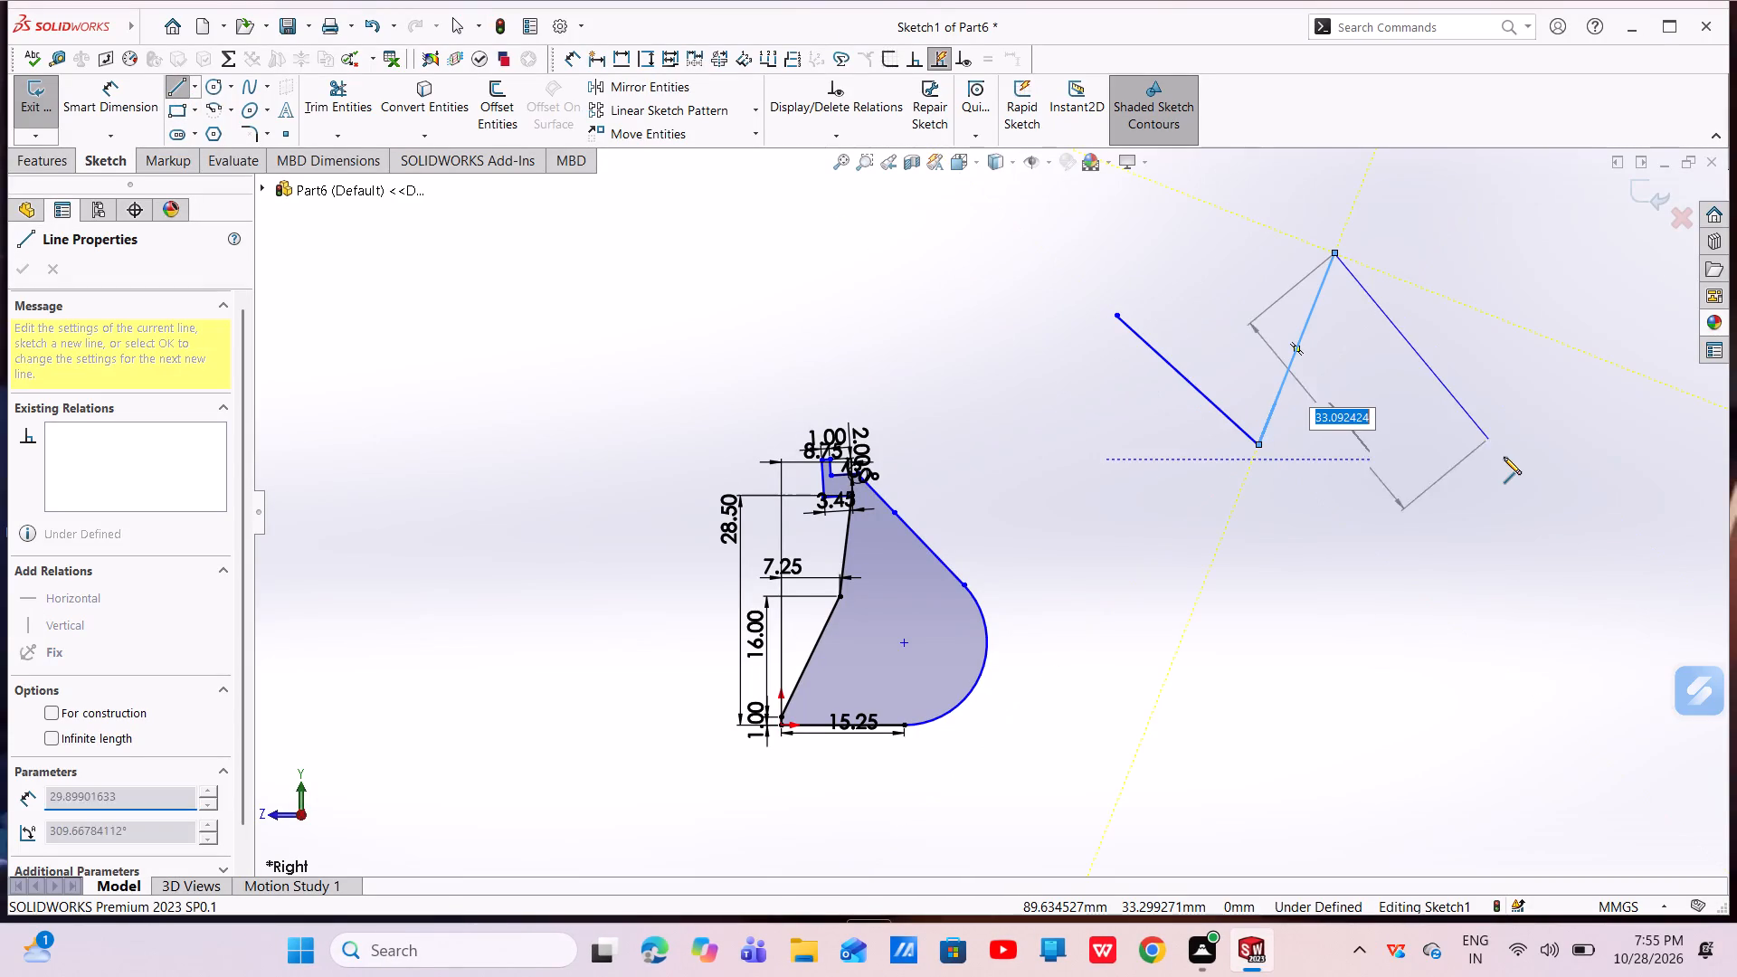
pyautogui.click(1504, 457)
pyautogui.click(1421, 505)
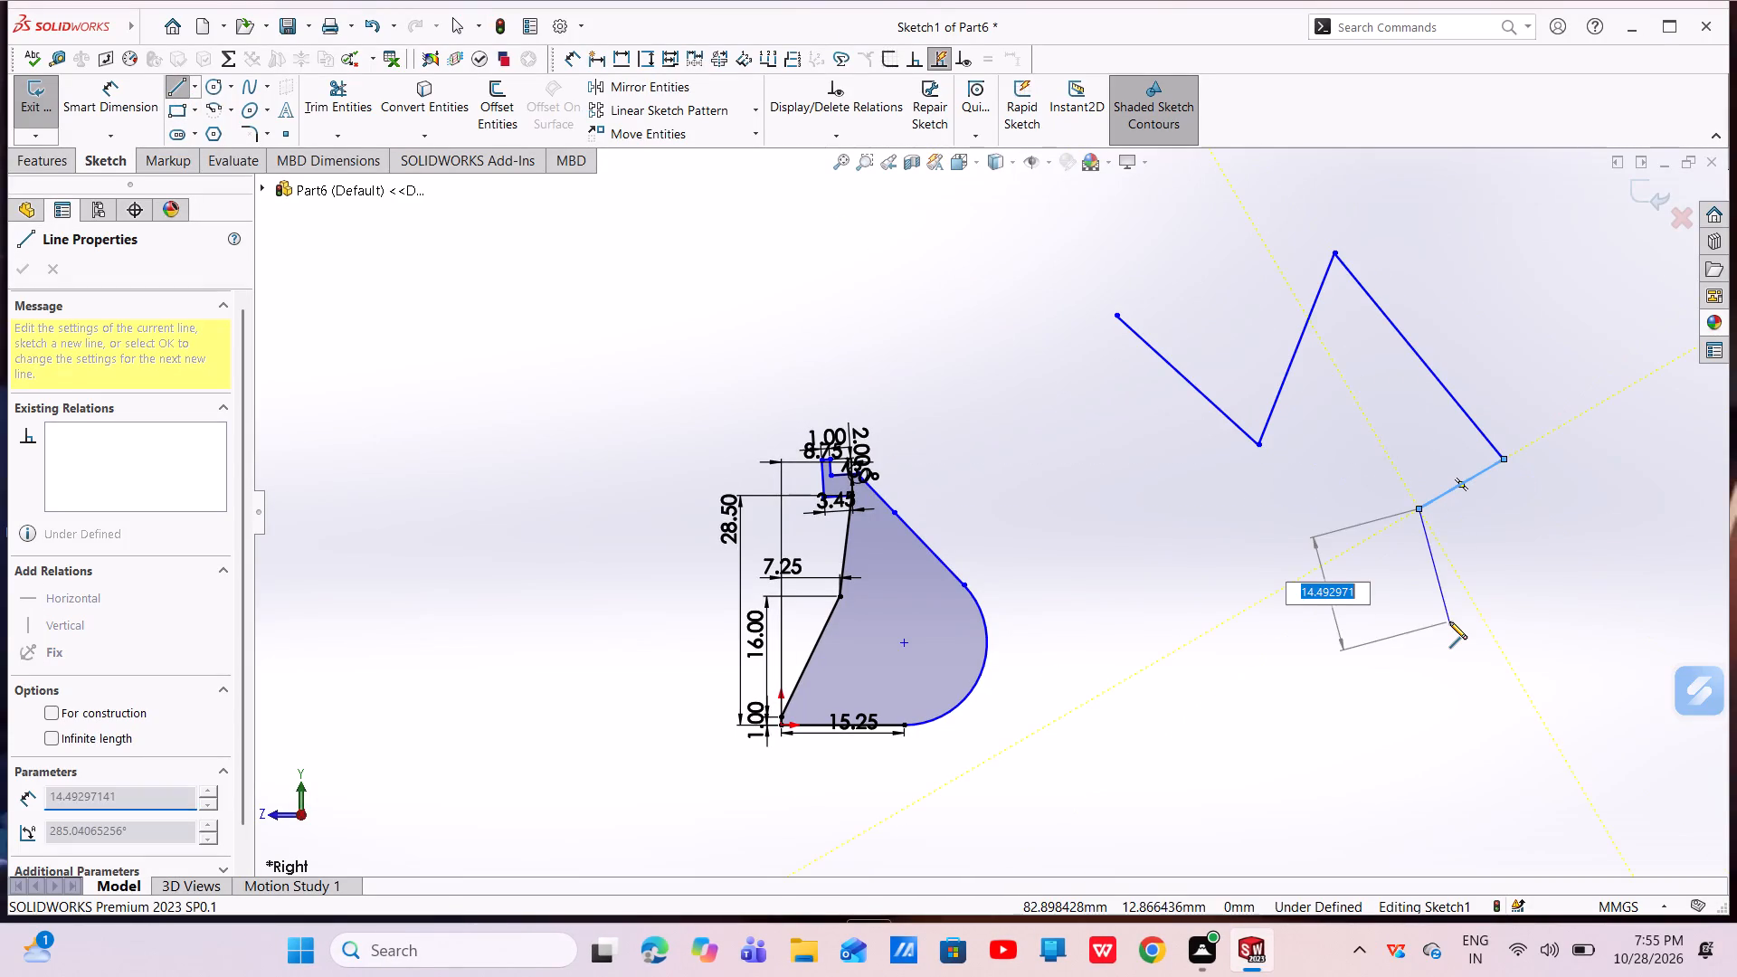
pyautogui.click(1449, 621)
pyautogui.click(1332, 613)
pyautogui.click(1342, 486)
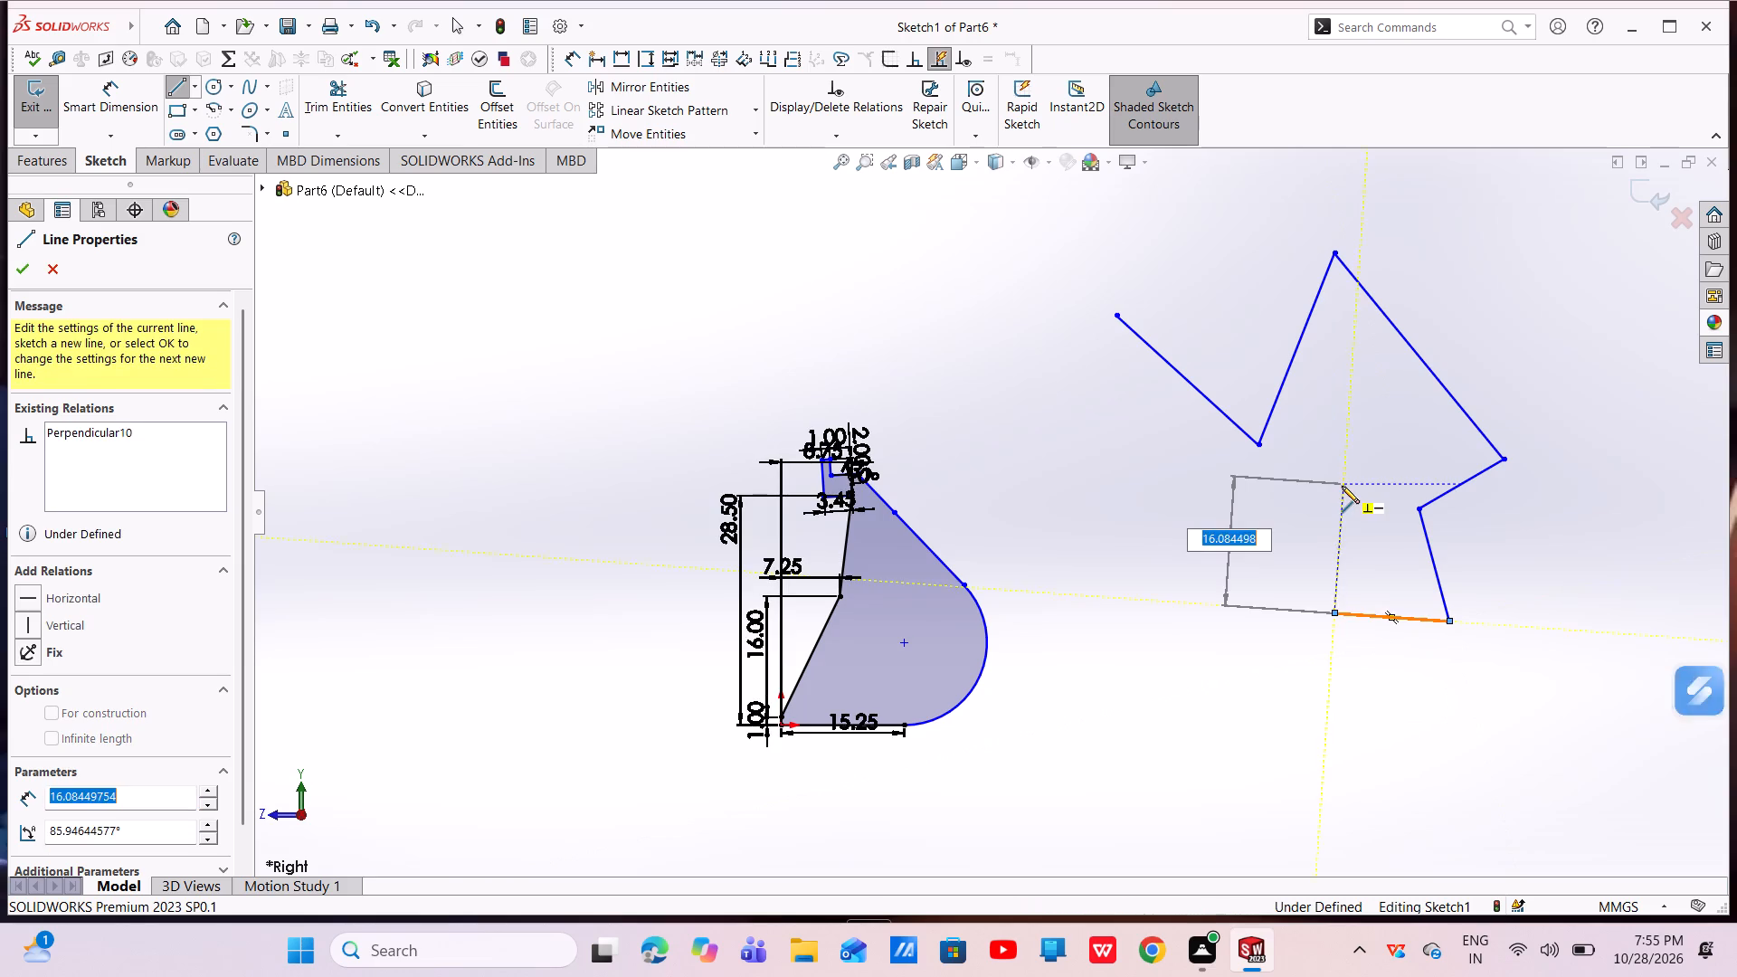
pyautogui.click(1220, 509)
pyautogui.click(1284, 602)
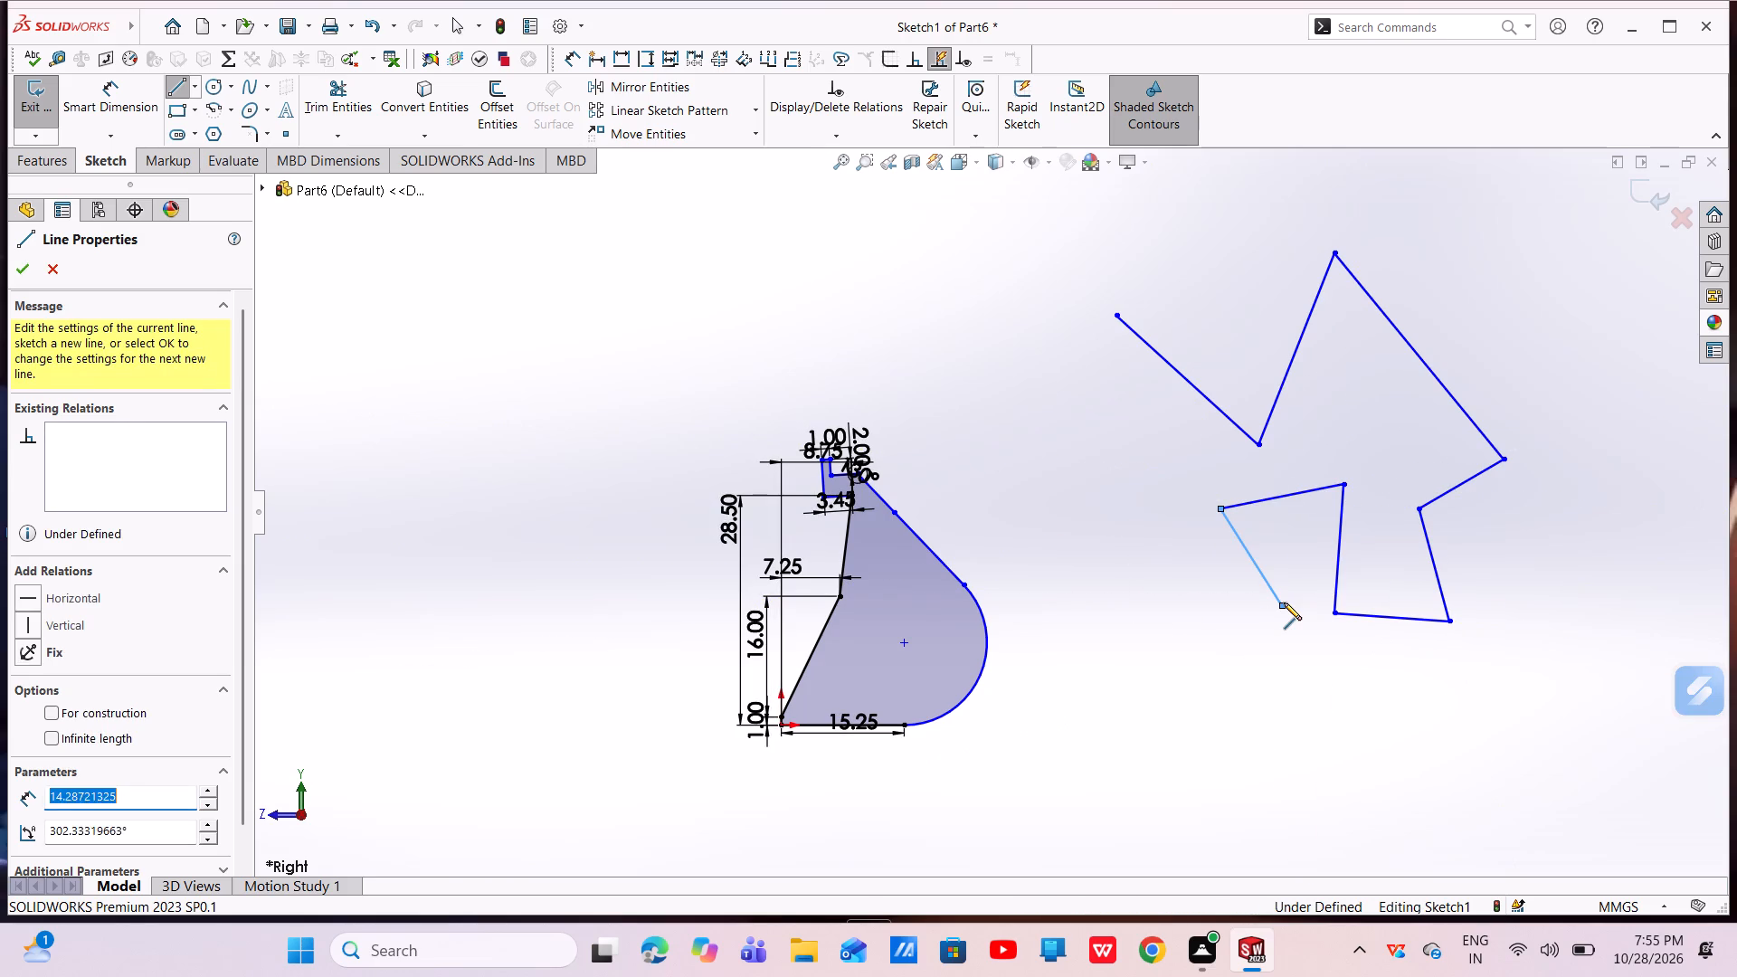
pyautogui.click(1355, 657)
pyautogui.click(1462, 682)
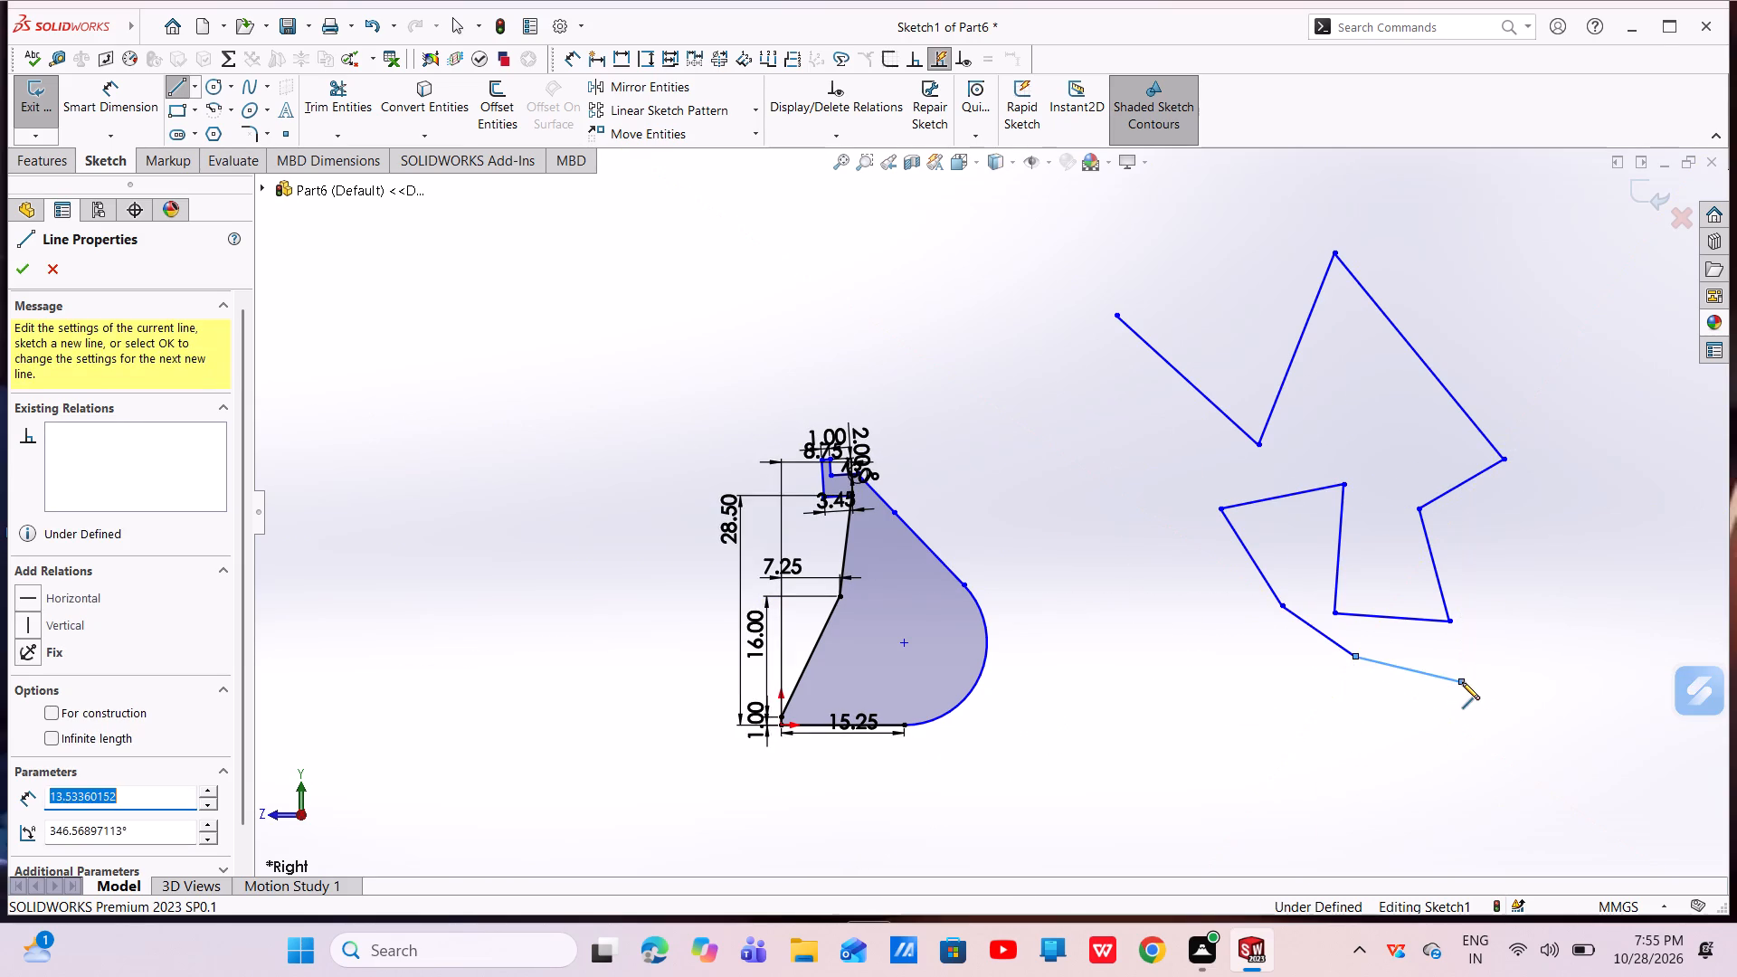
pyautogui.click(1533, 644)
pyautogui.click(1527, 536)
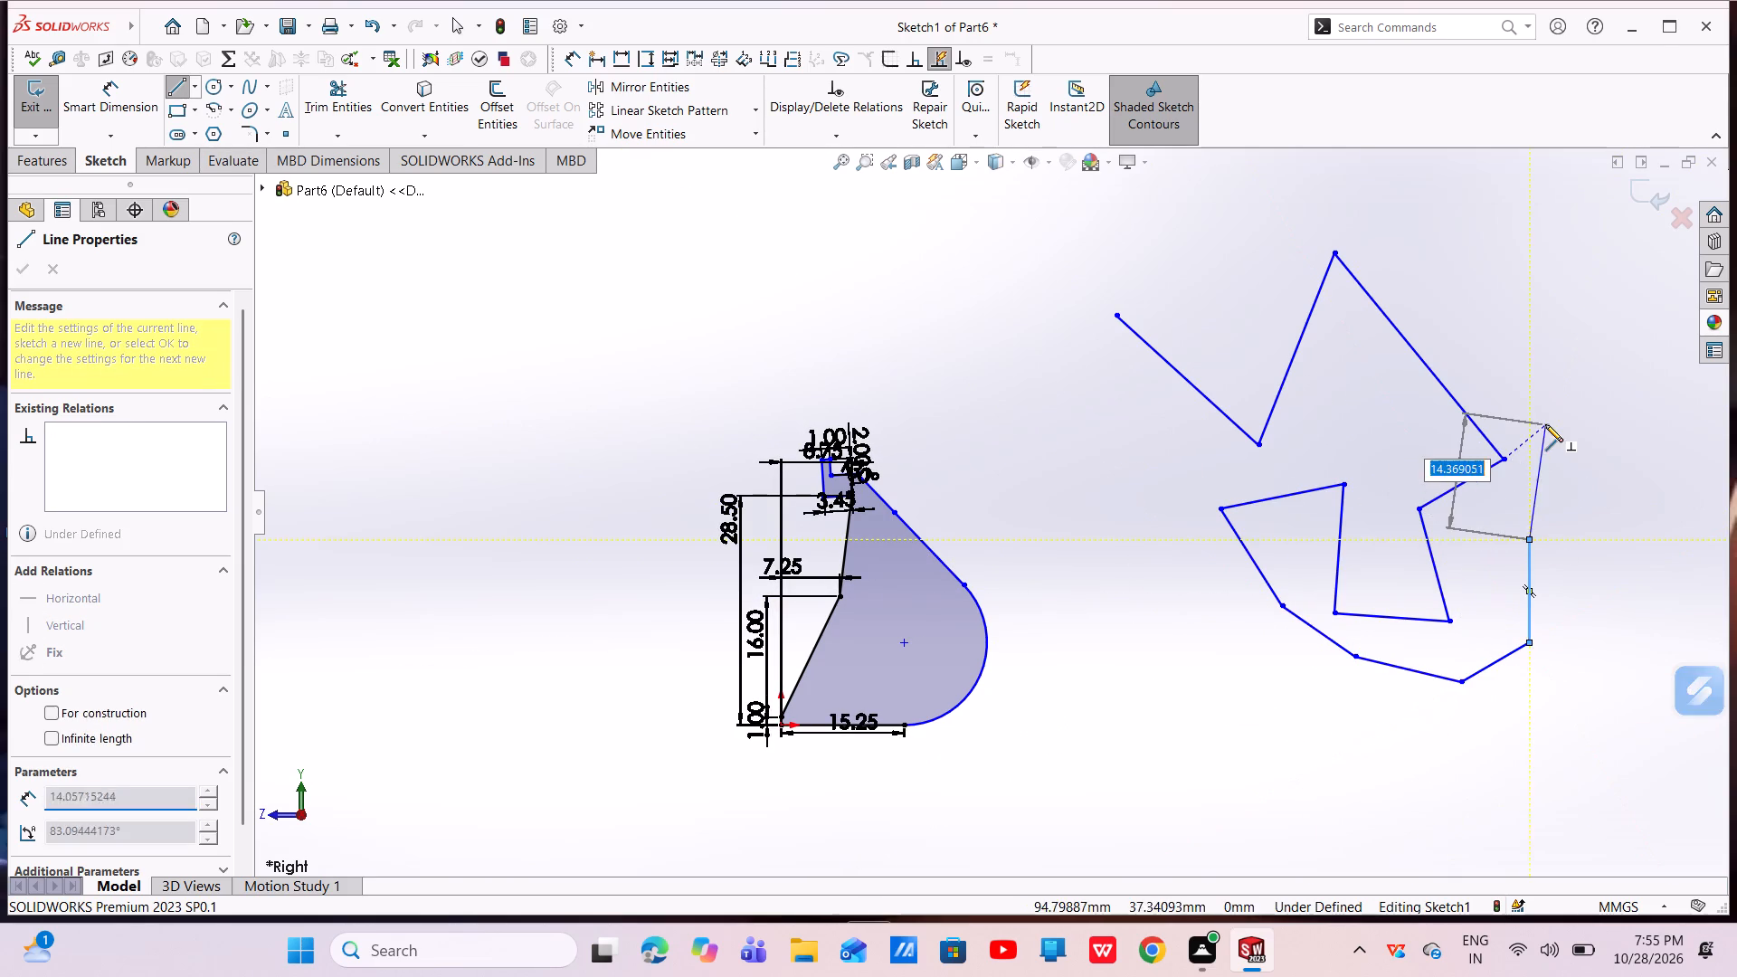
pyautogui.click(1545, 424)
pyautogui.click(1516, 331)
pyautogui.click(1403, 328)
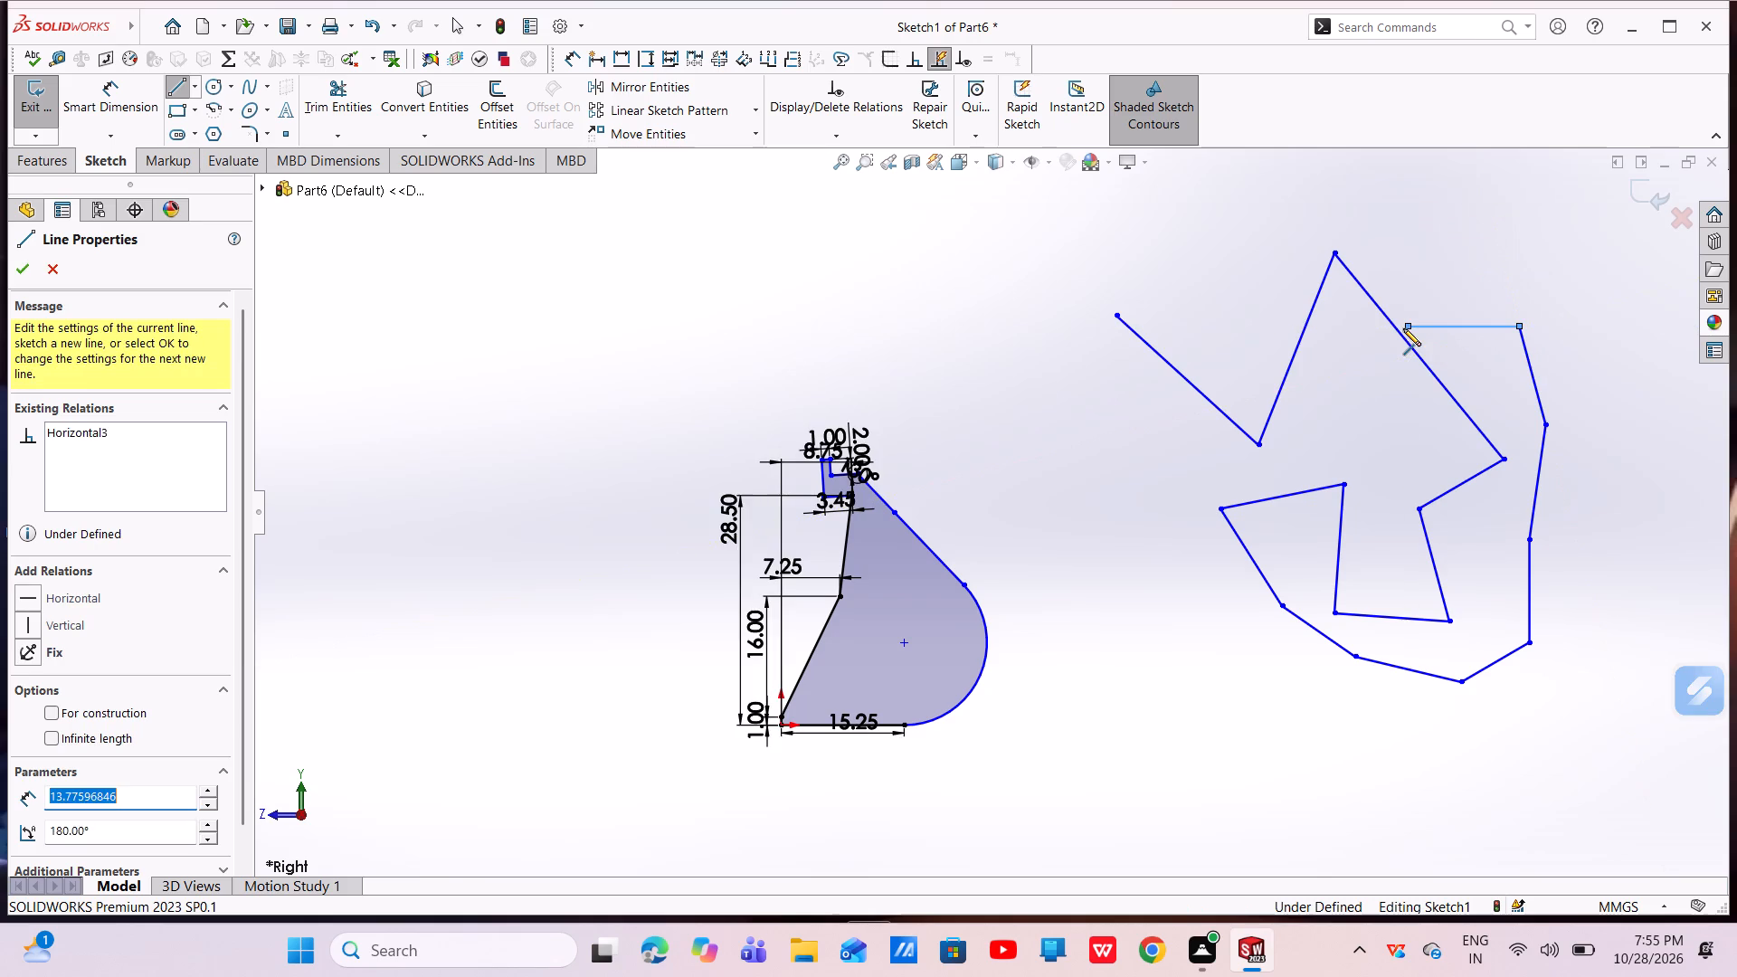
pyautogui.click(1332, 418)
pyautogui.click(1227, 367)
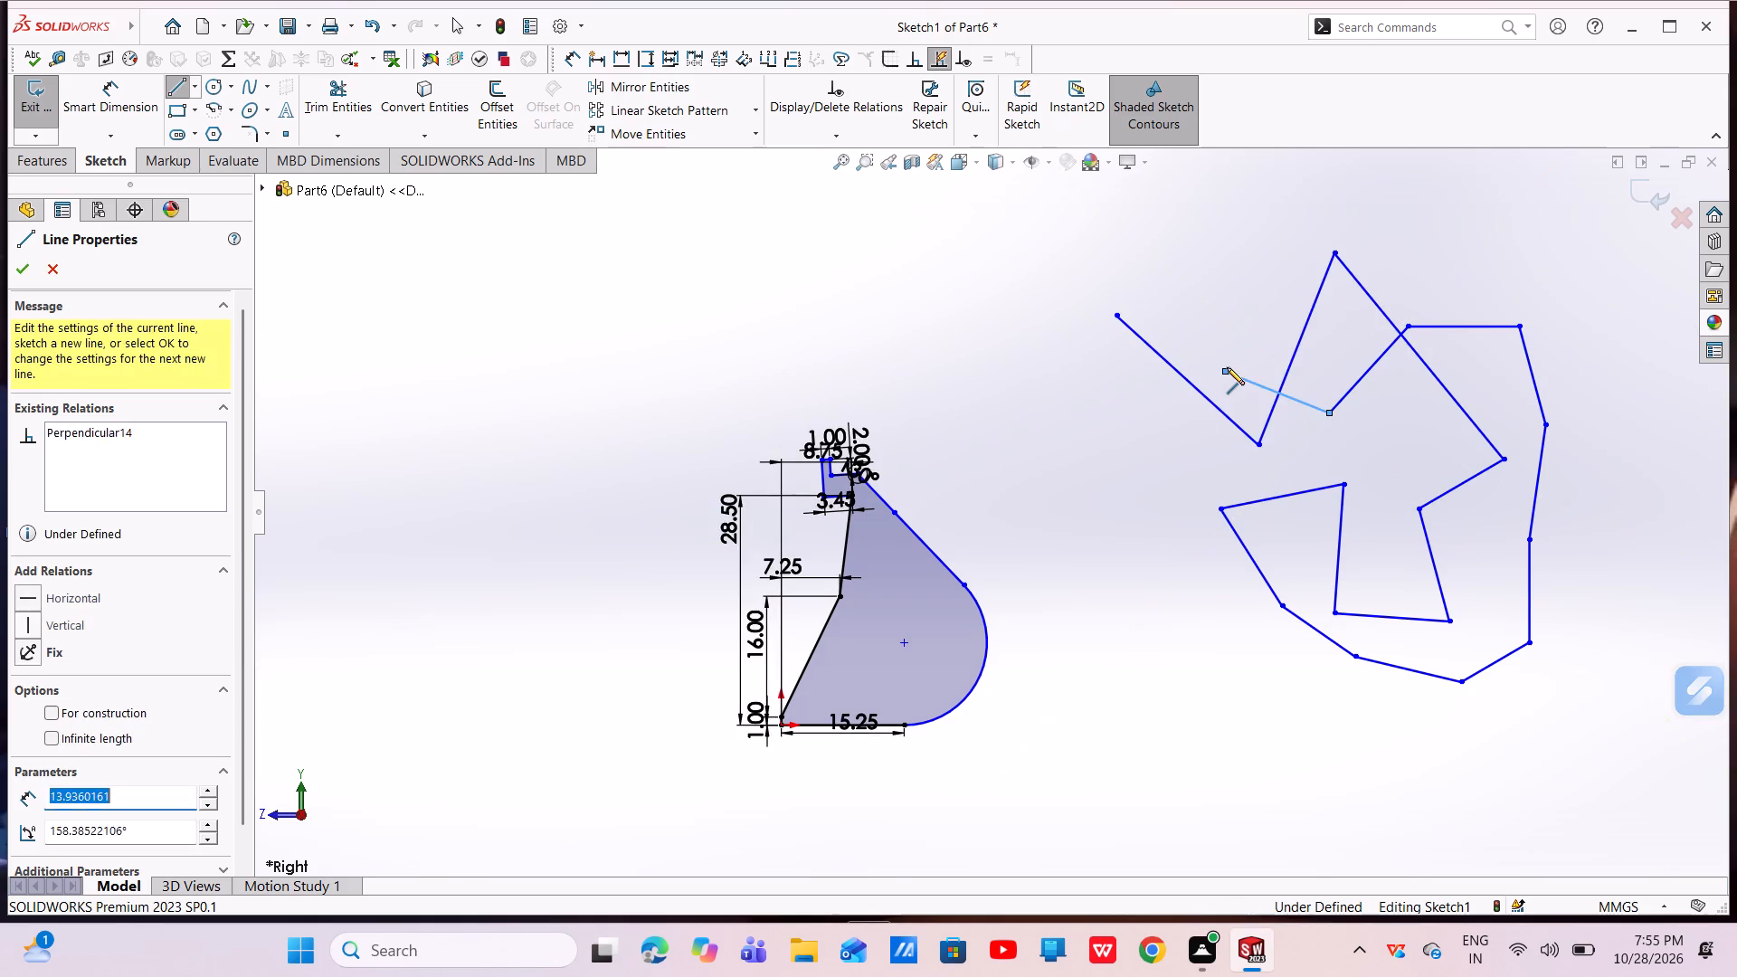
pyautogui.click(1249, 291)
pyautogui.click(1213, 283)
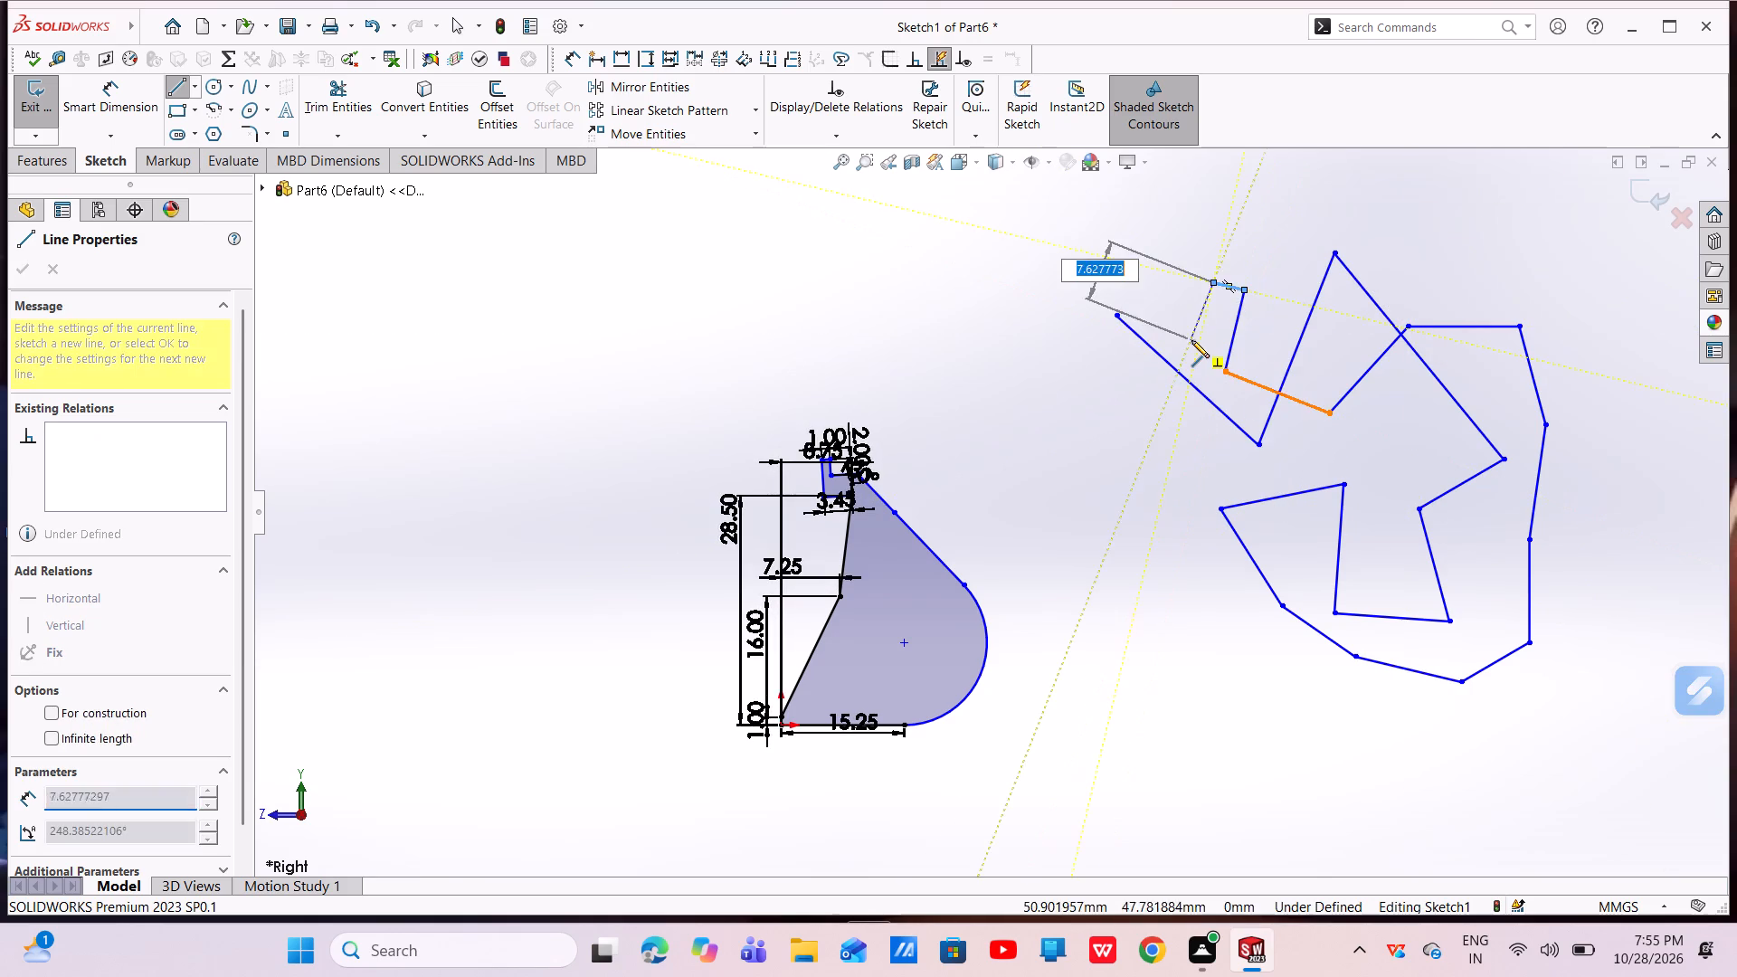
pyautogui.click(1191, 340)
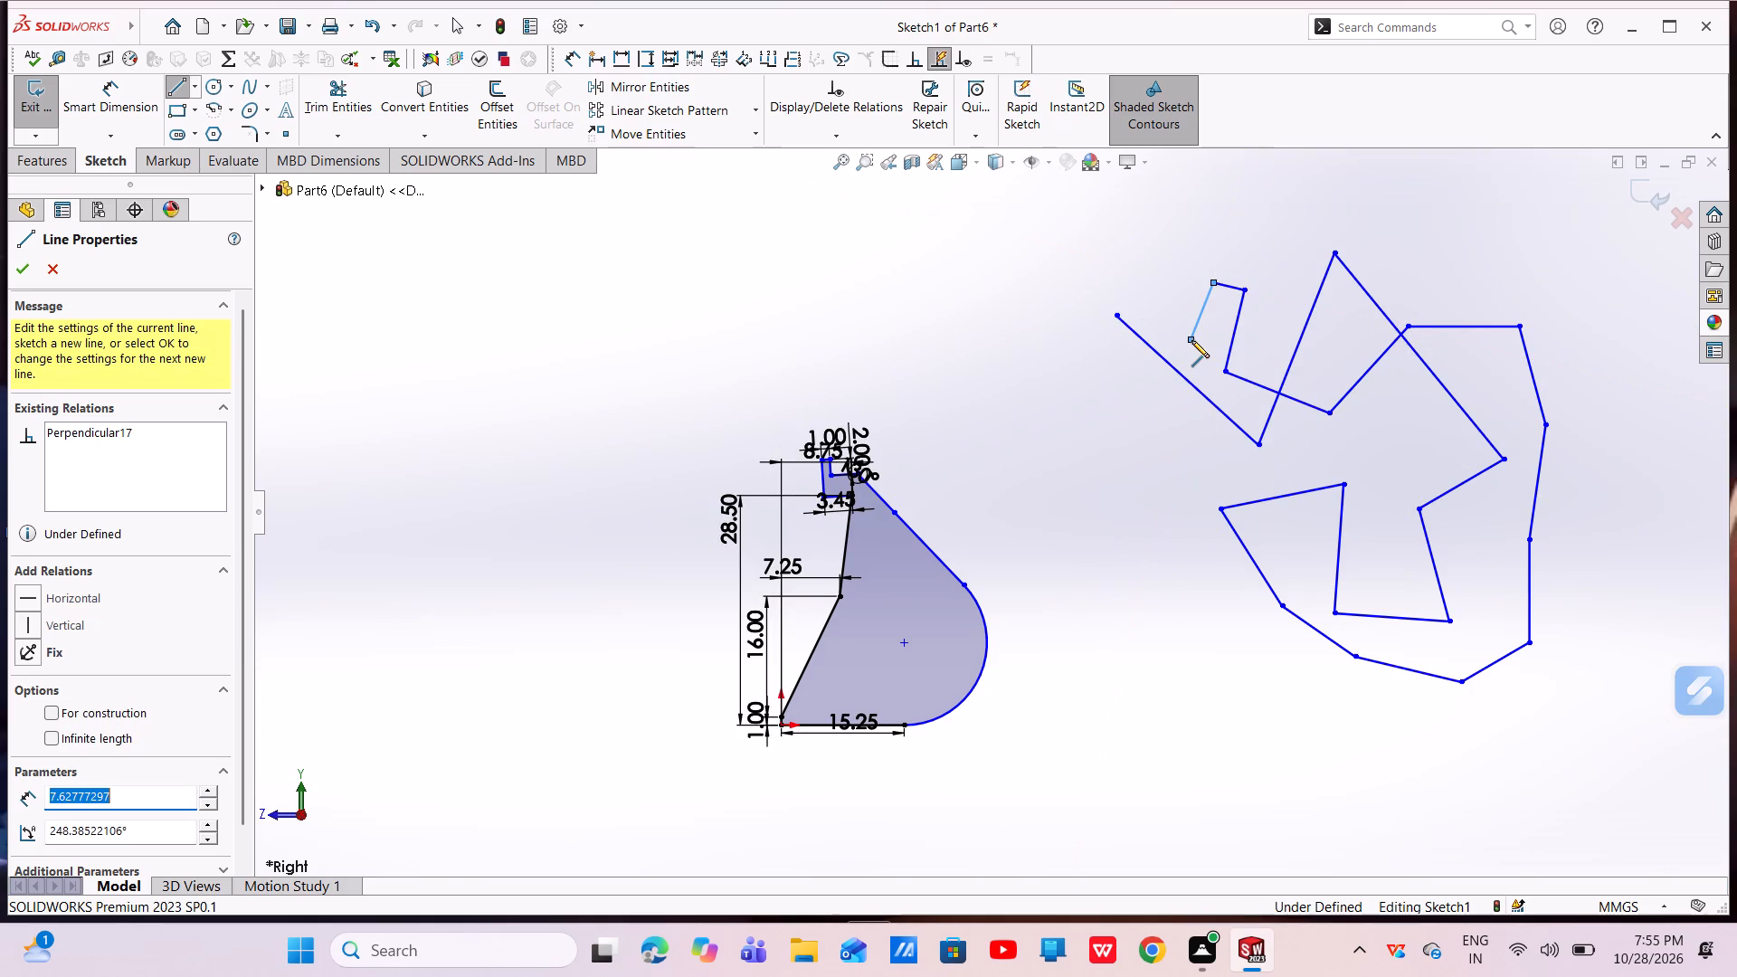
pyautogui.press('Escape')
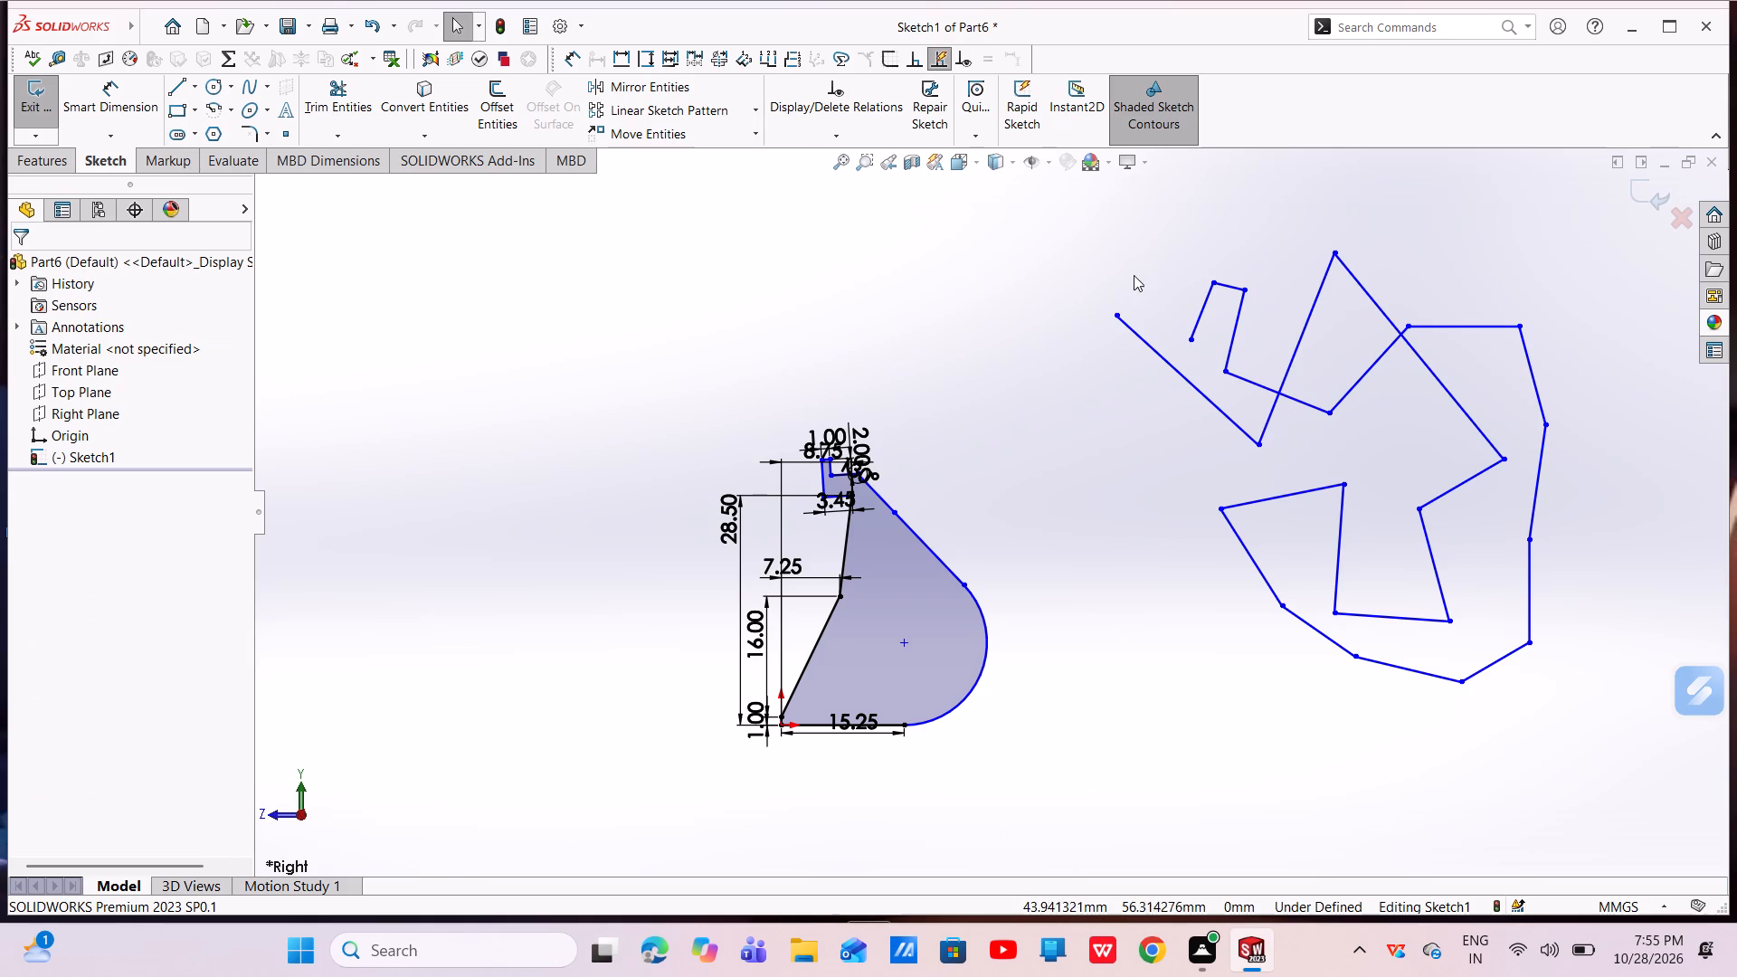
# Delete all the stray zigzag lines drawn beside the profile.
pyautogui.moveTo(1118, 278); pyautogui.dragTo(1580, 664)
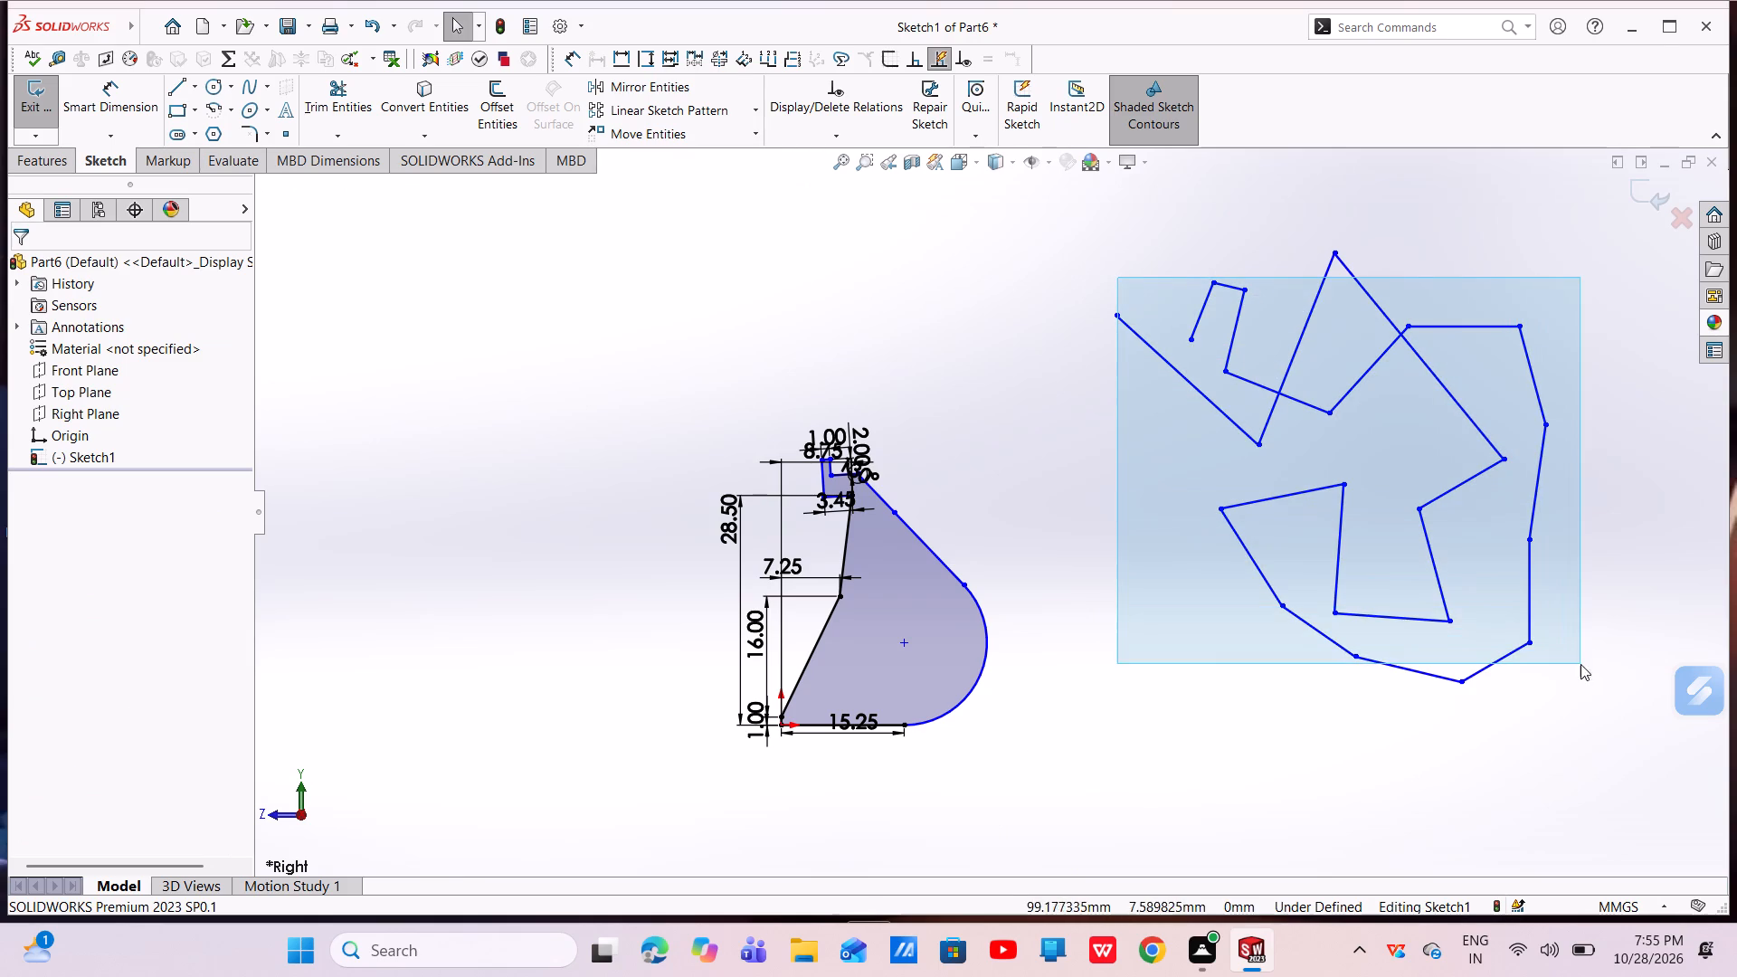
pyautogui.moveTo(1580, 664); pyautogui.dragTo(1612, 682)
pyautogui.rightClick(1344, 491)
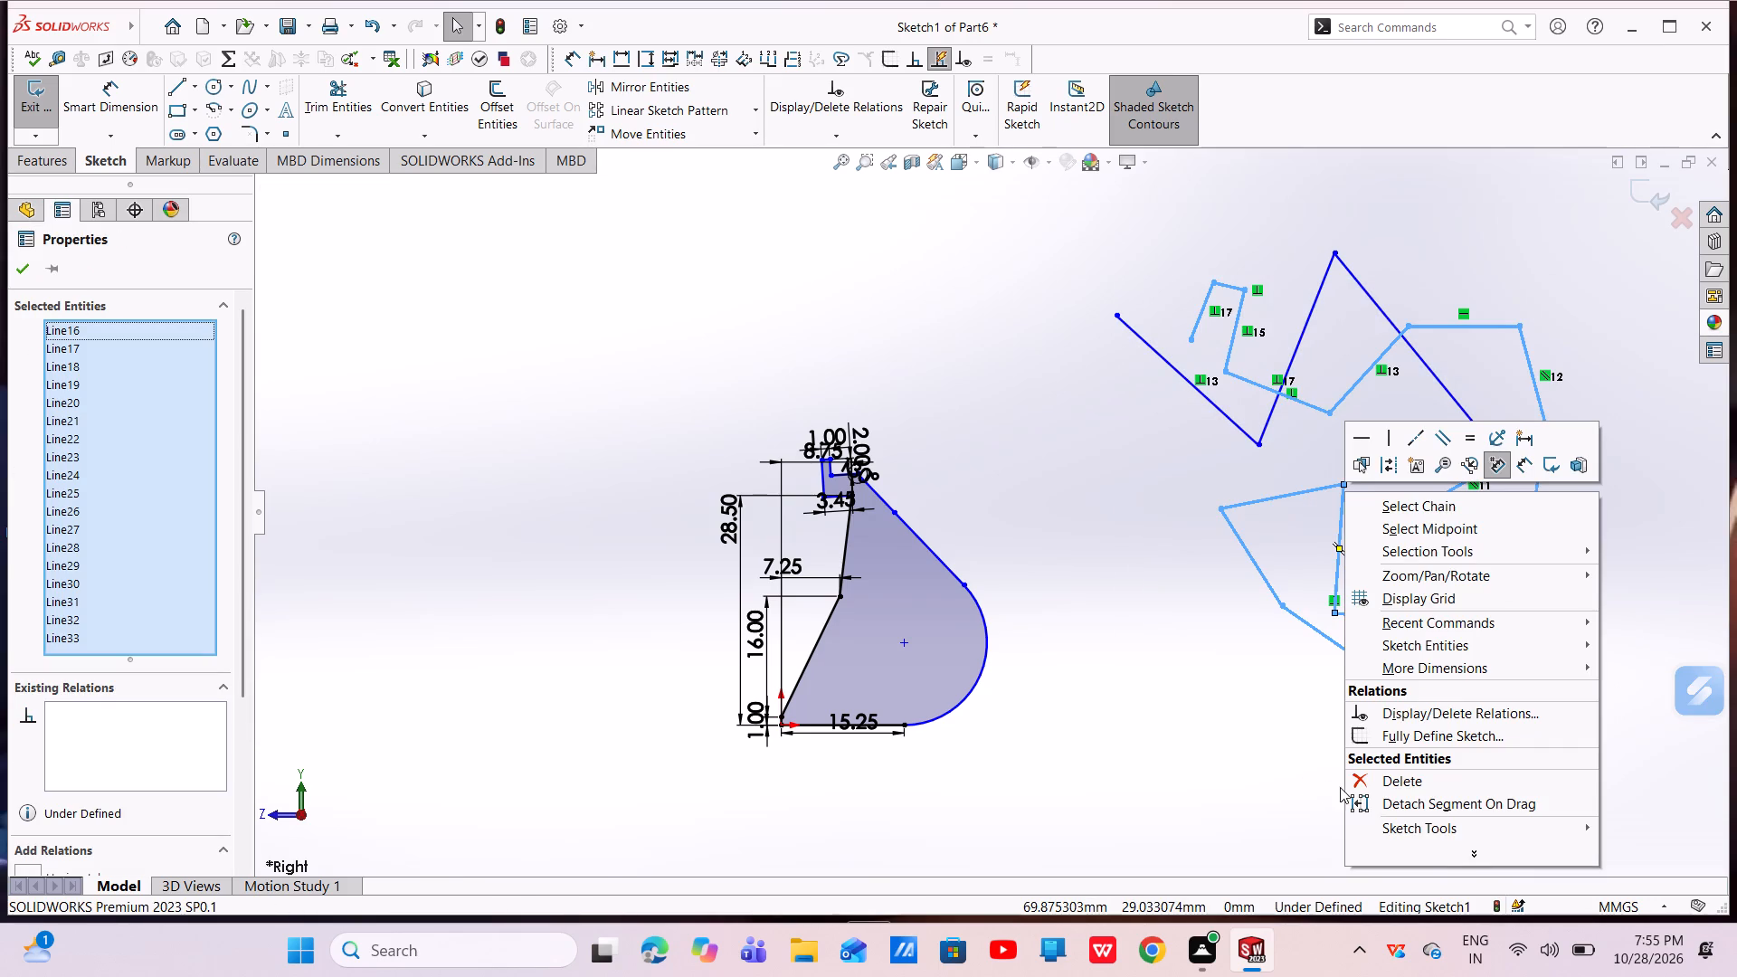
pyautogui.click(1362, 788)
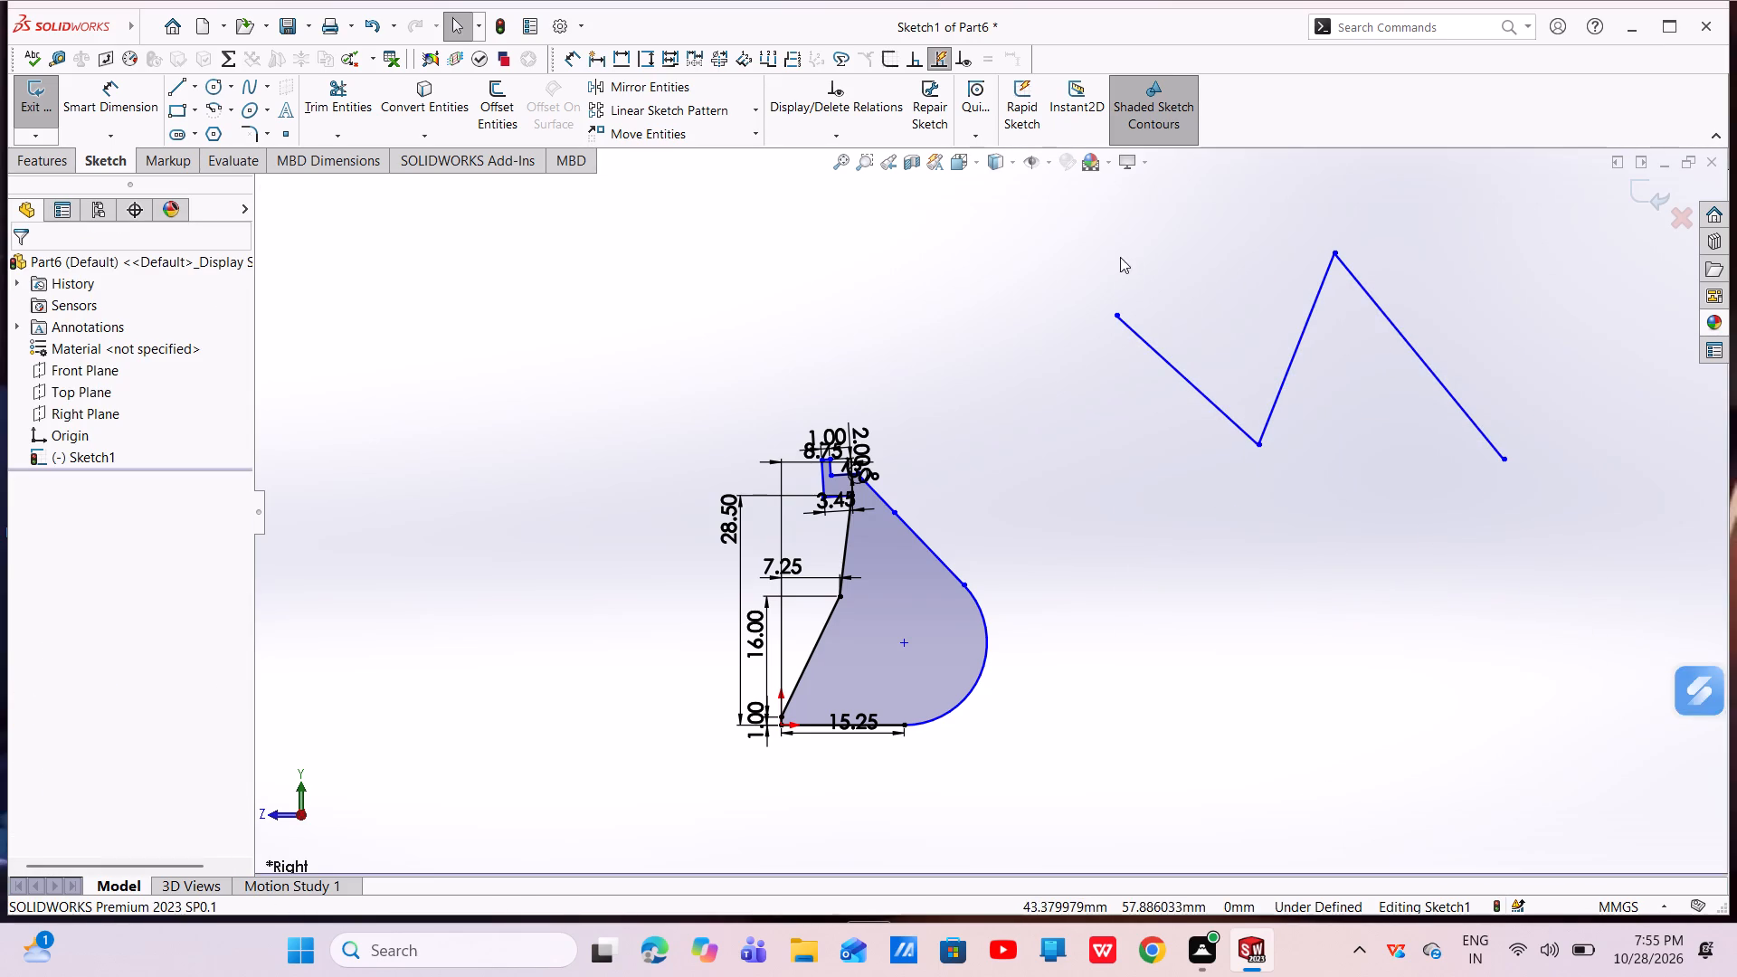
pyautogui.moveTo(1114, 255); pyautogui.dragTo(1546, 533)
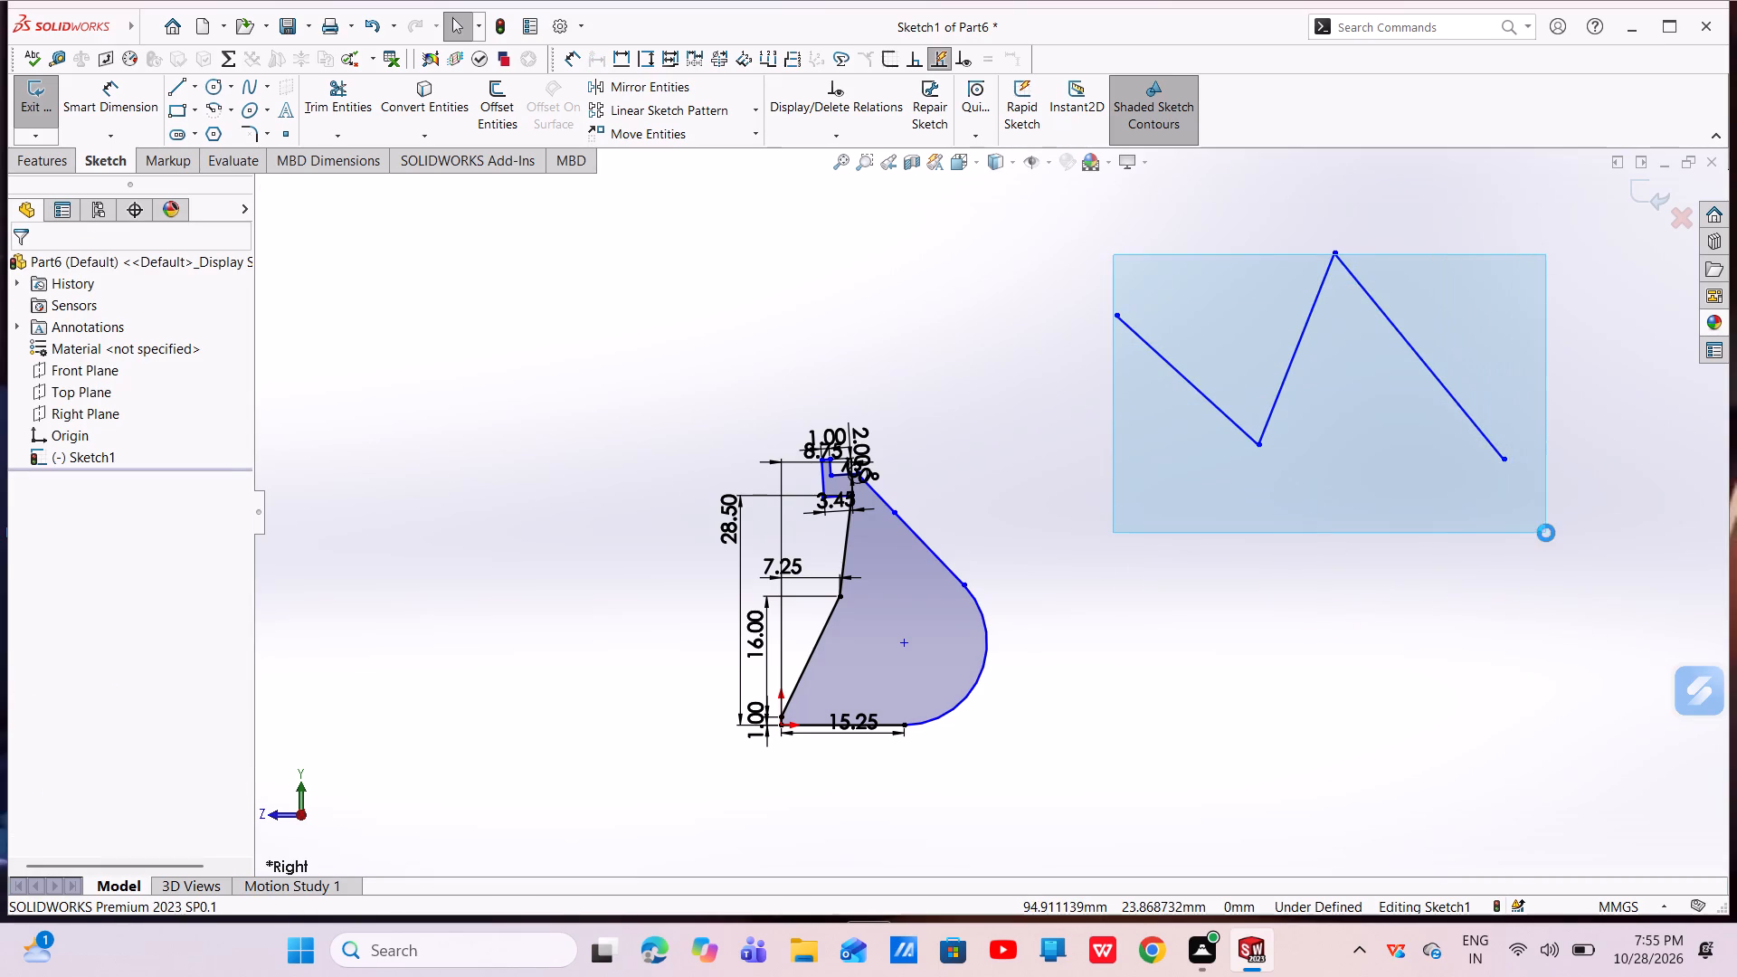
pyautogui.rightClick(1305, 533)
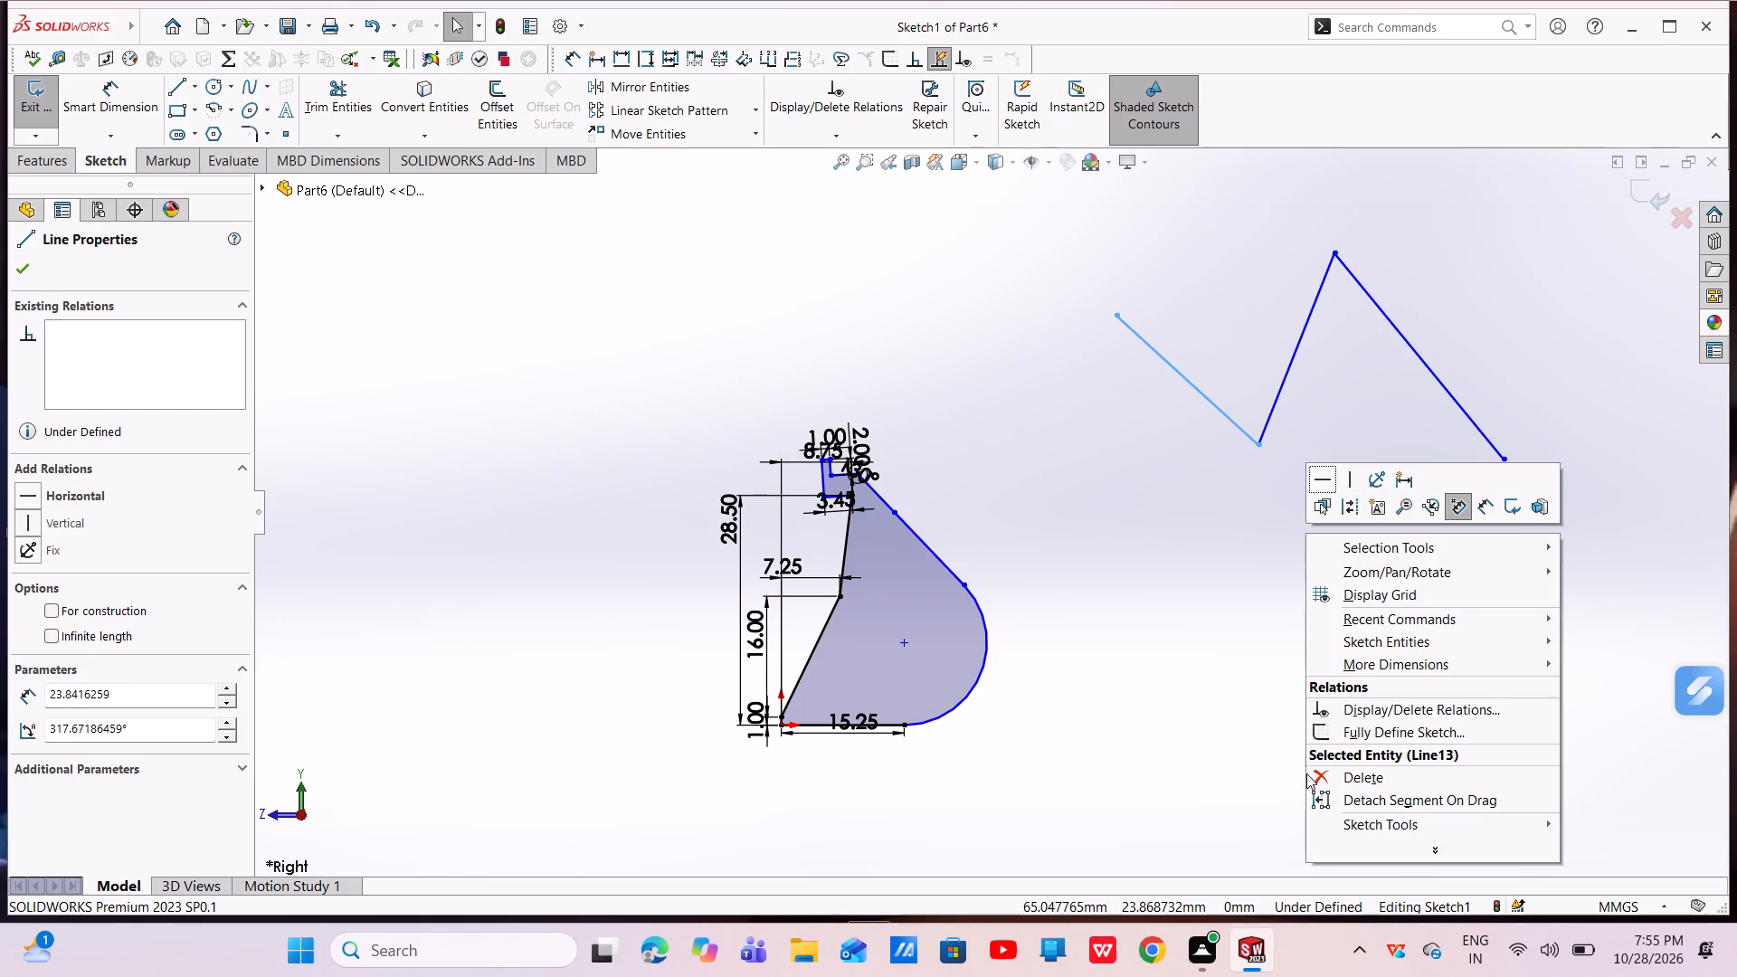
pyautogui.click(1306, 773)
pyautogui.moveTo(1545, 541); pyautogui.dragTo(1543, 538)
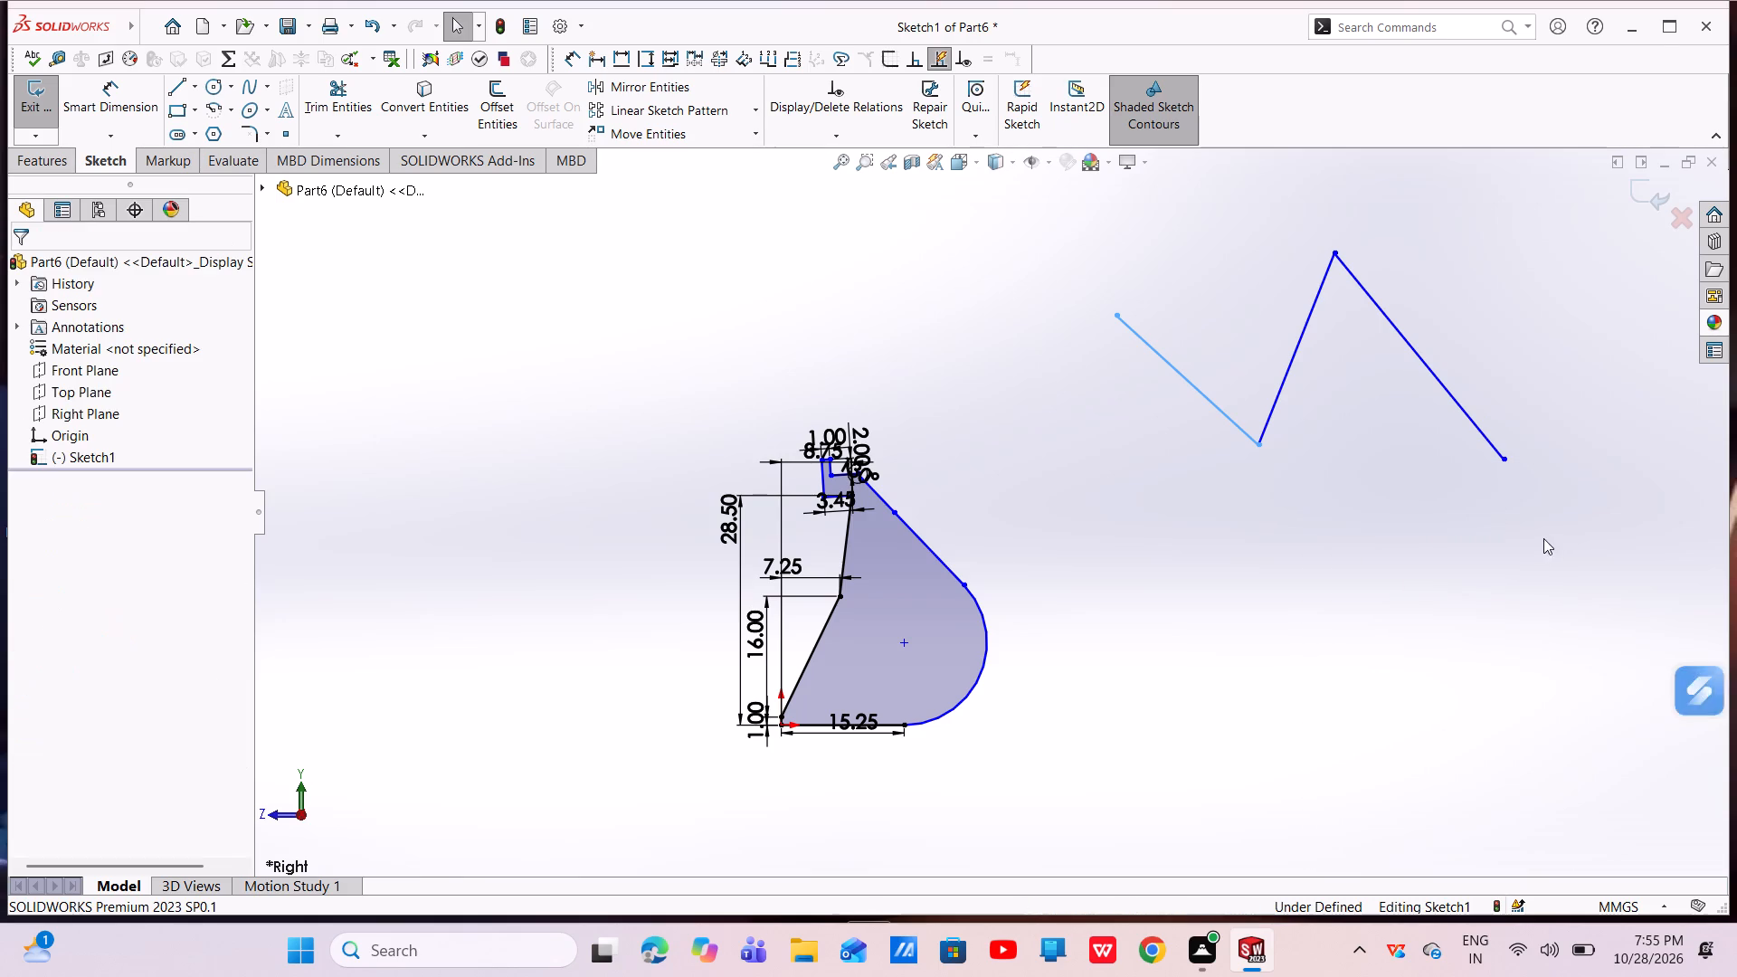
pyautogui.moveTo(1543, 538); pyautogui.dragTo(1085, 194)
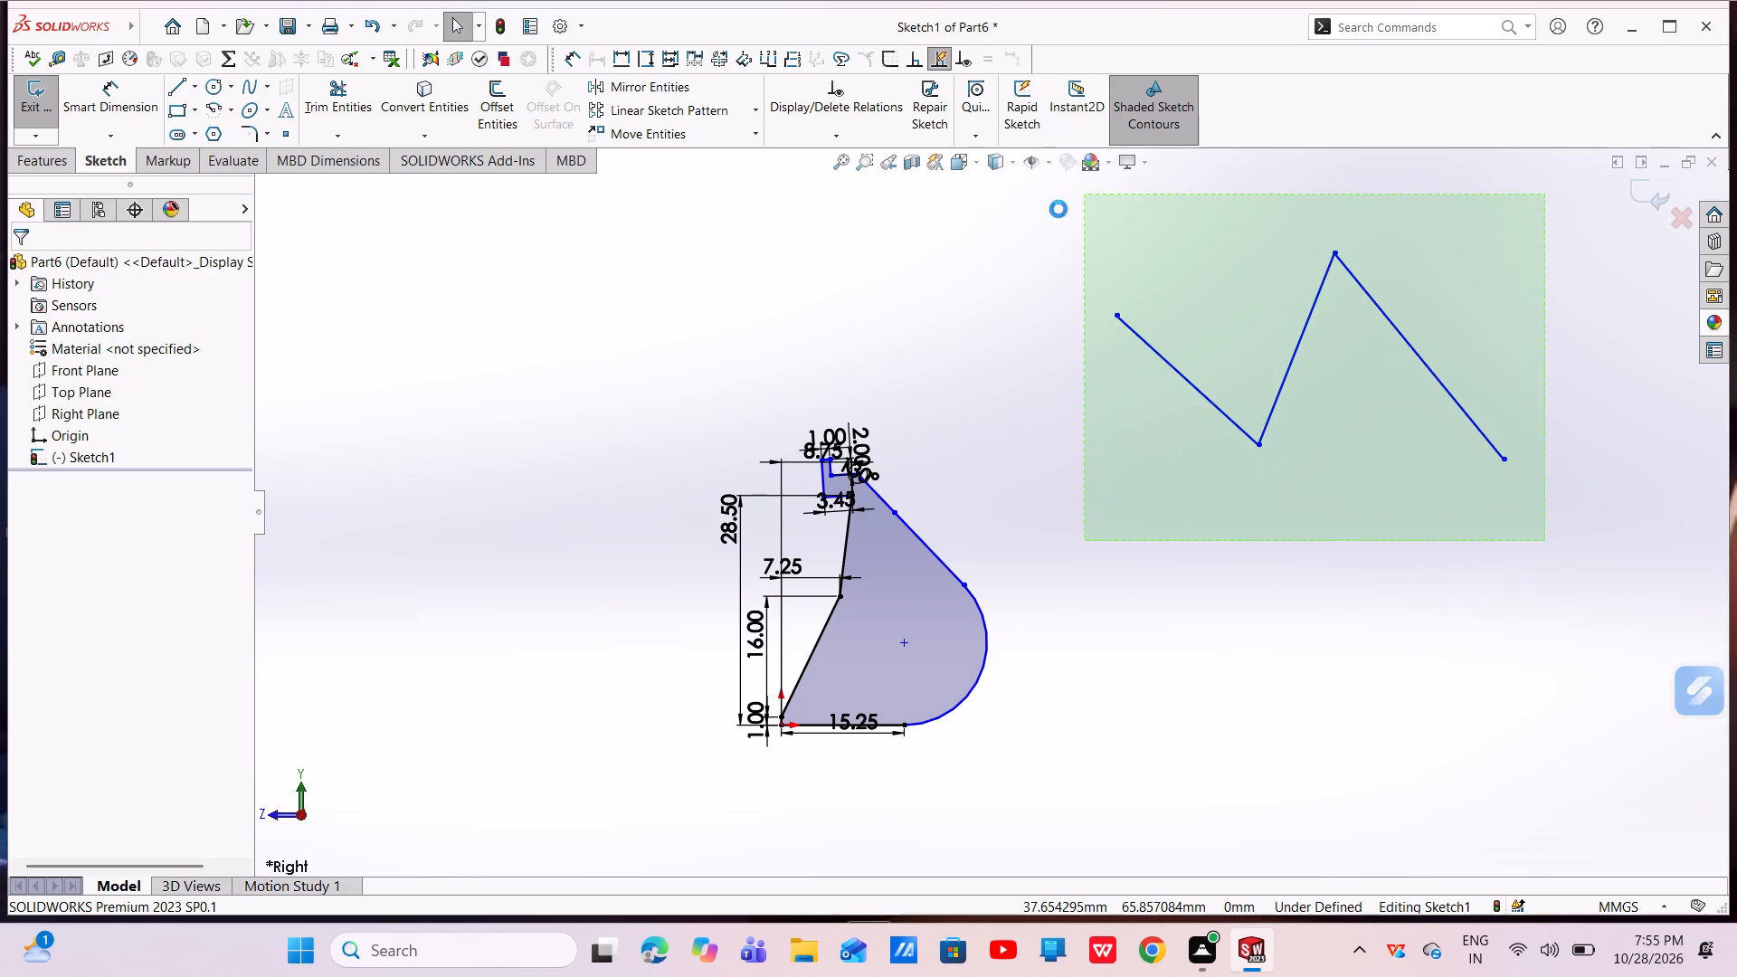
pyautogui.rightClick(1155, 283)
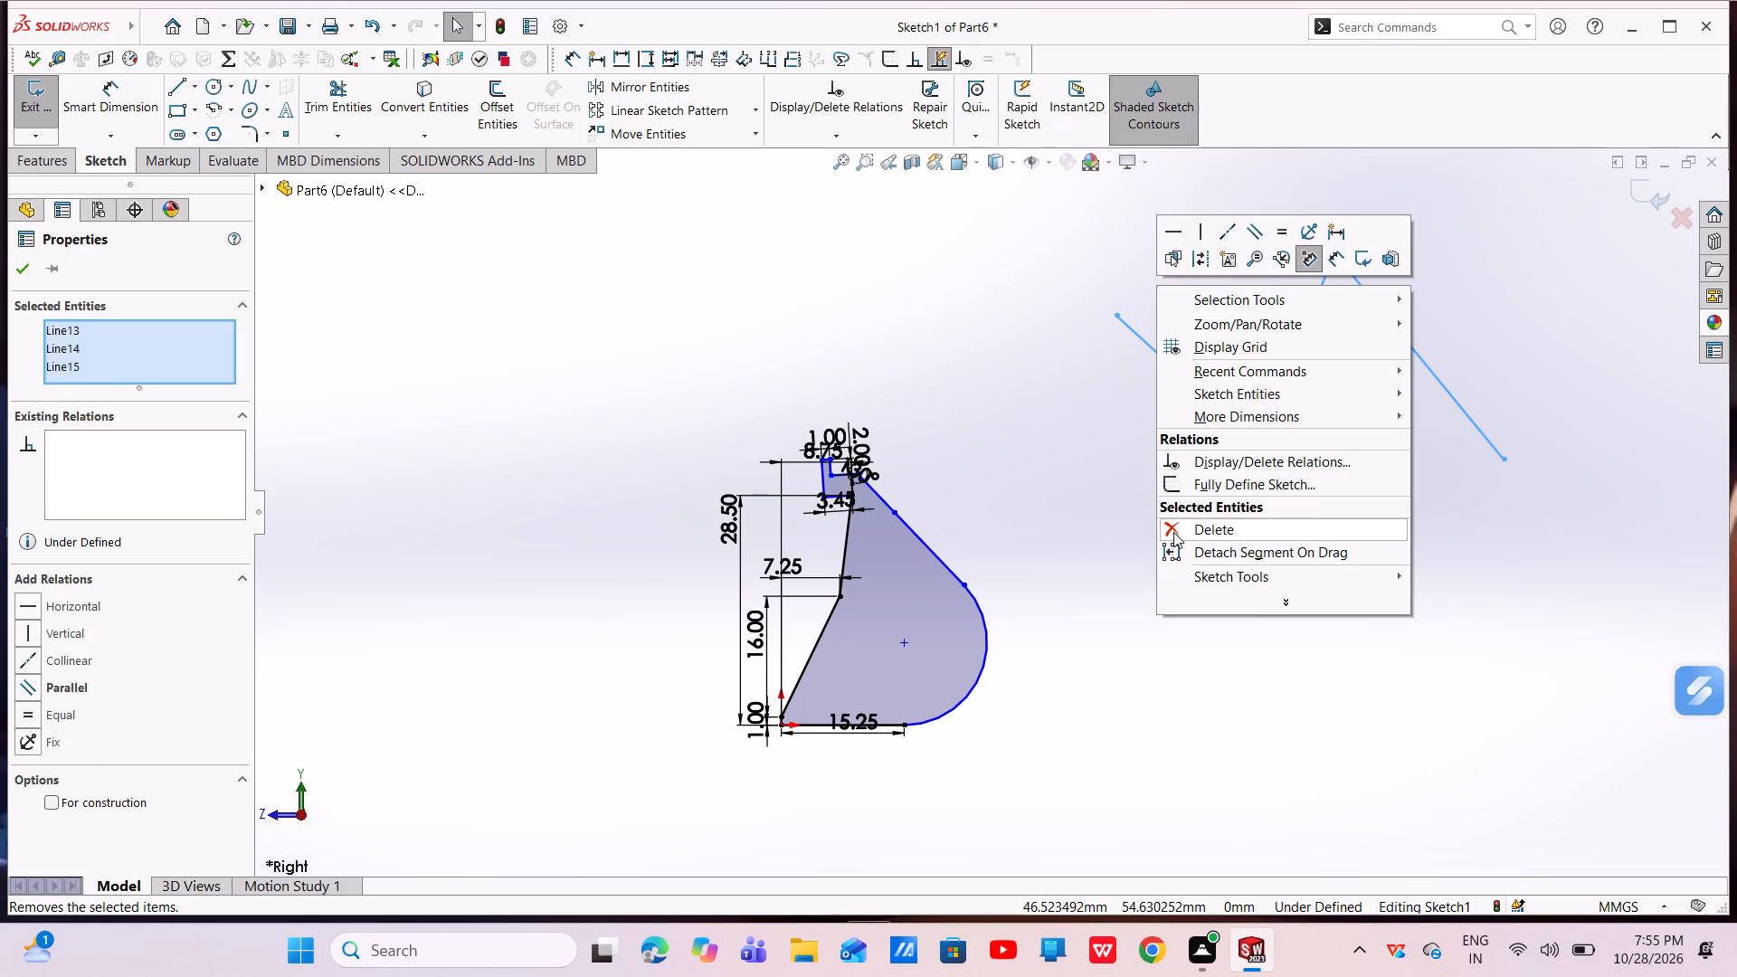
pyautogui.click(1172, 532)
# Square up the hooked lip by moving its lower outer corner to about 5.3 mm across and 28.5 mm high.
pyautogui.scroll(-6, 882, 536)
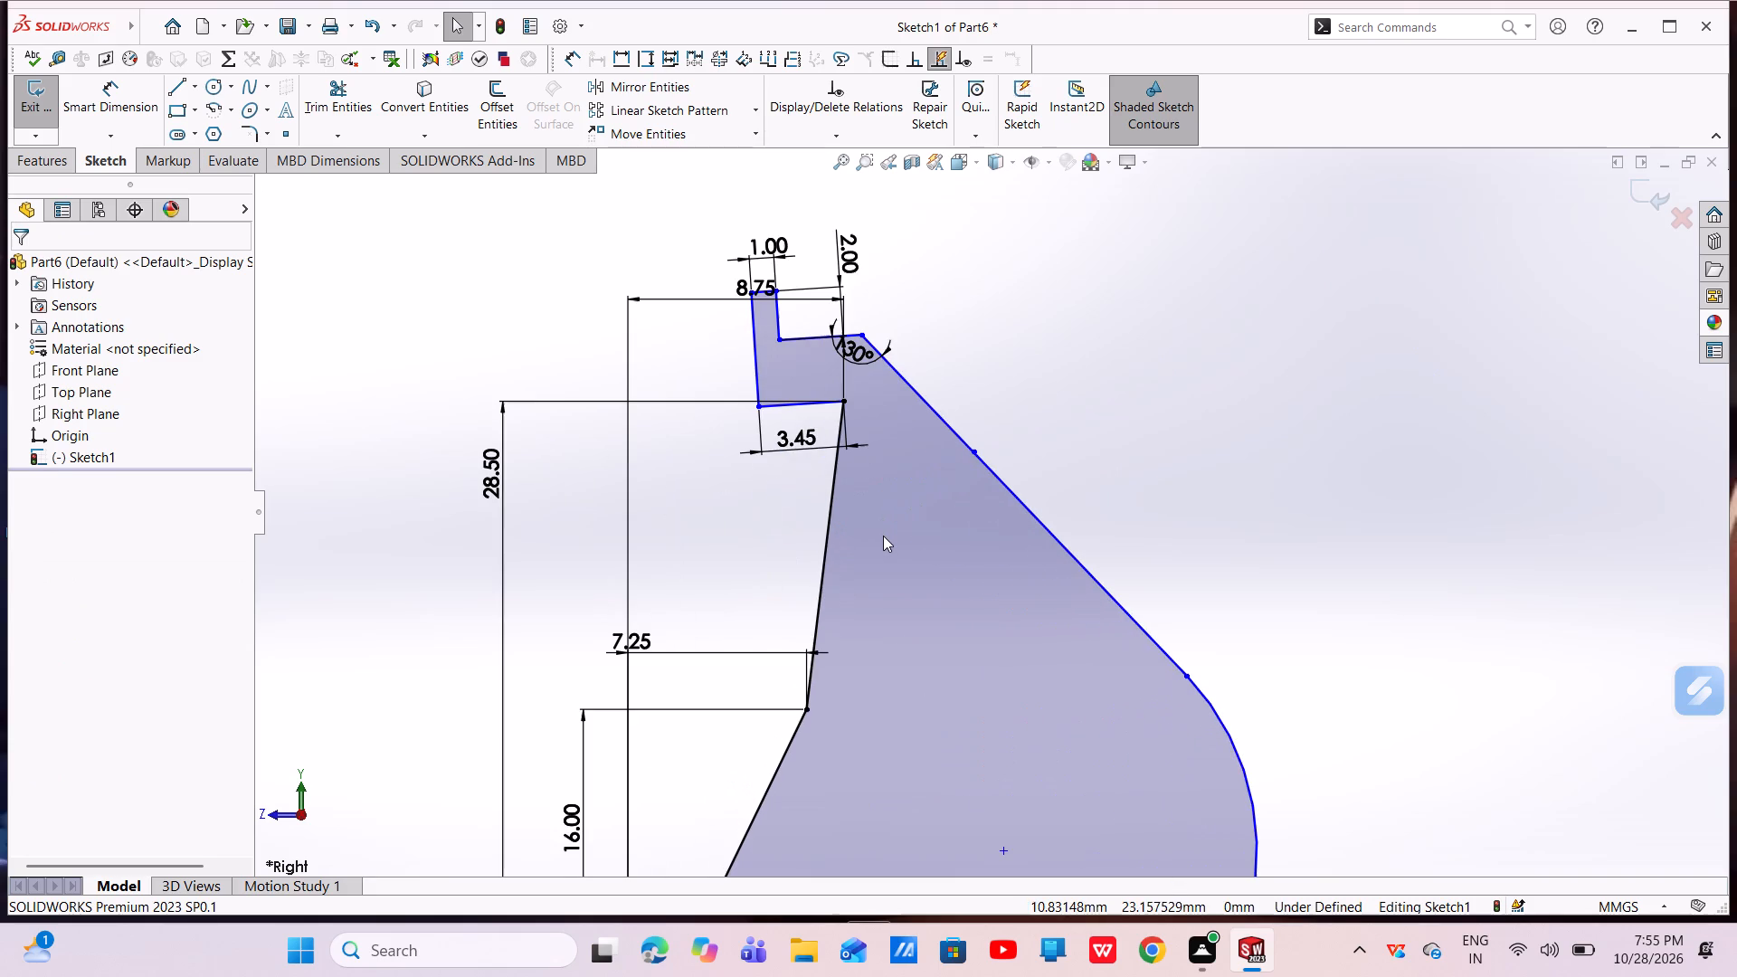
pyautogui.scroll(-5, 878, 336)
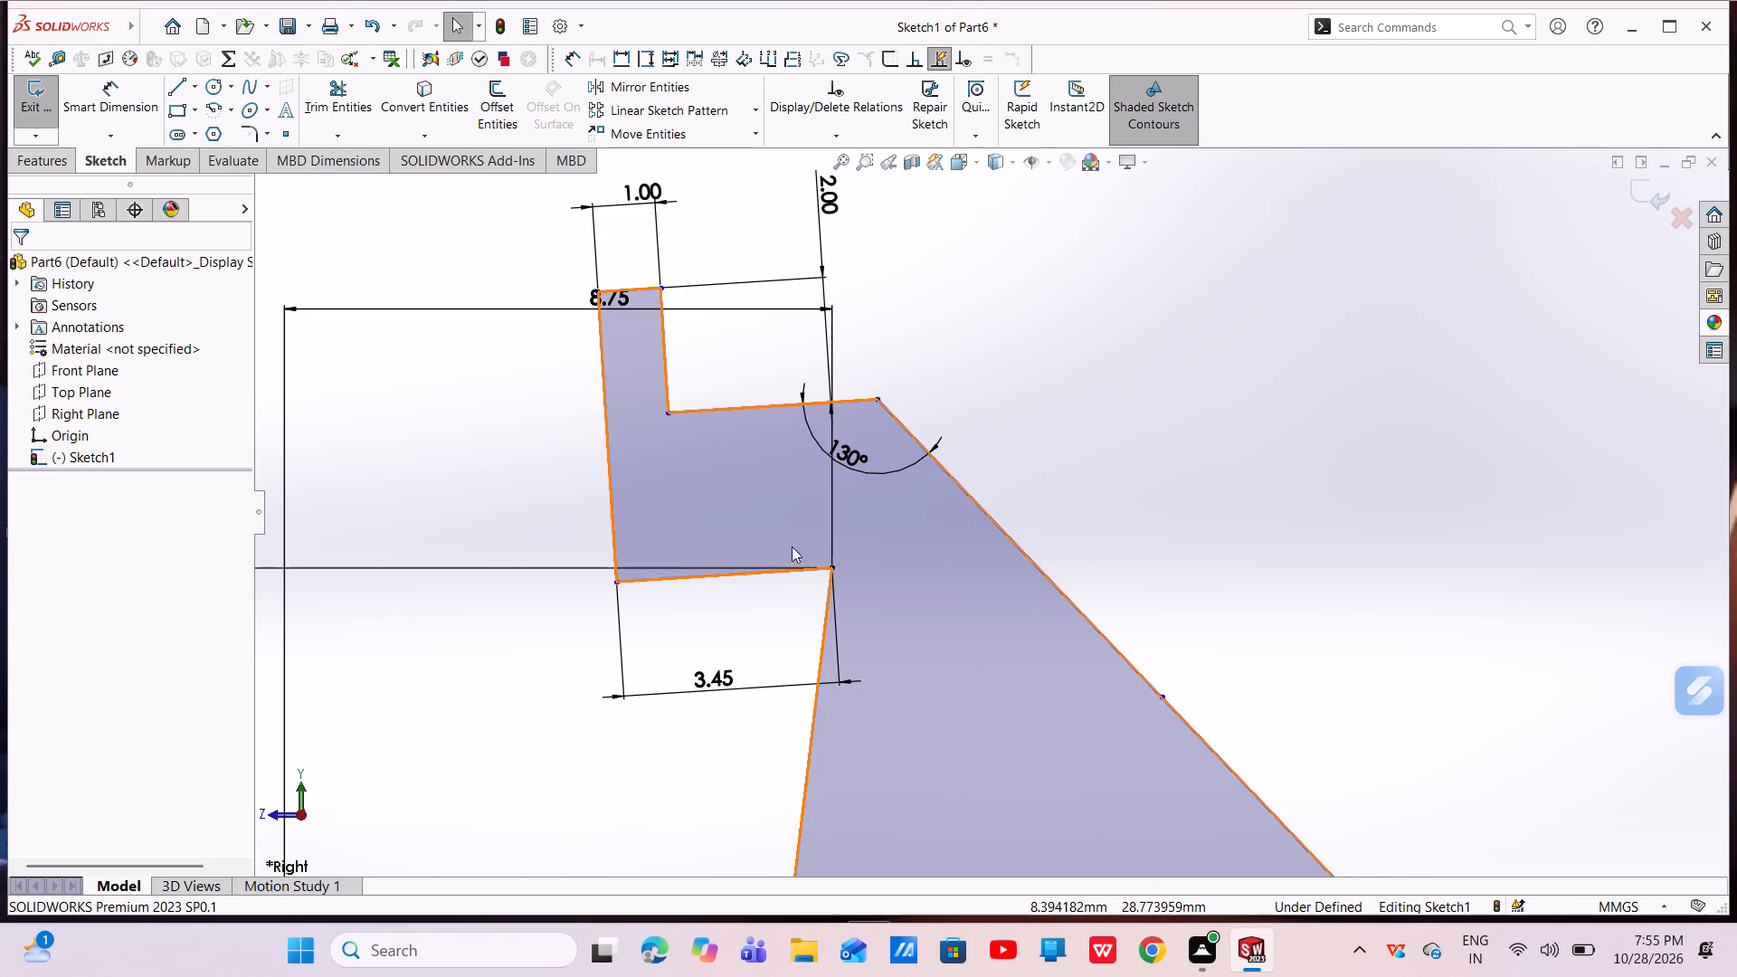
pyautogui.moveTo(612, 581); pyautogui.dragTo(610, 556)
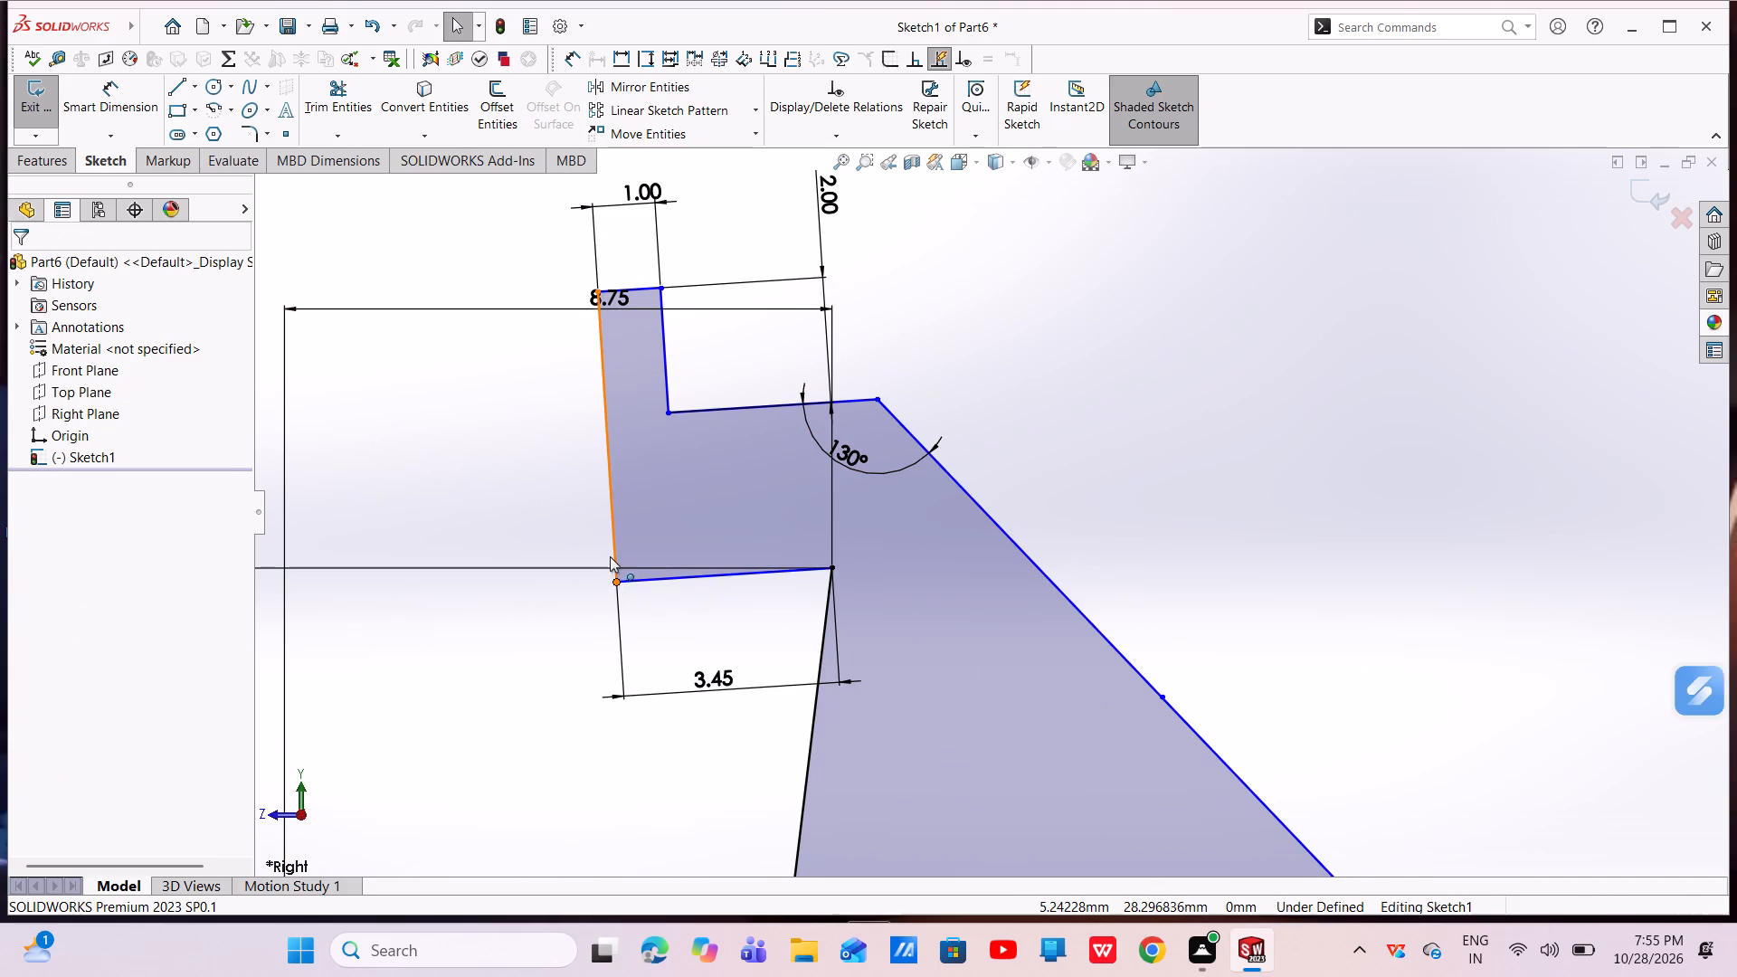
pyautogui.moveTo(610, 556); pyautogui.dragTo(608, 568)
pyautogui.press('Escape')
pyautogui.press('Escape')
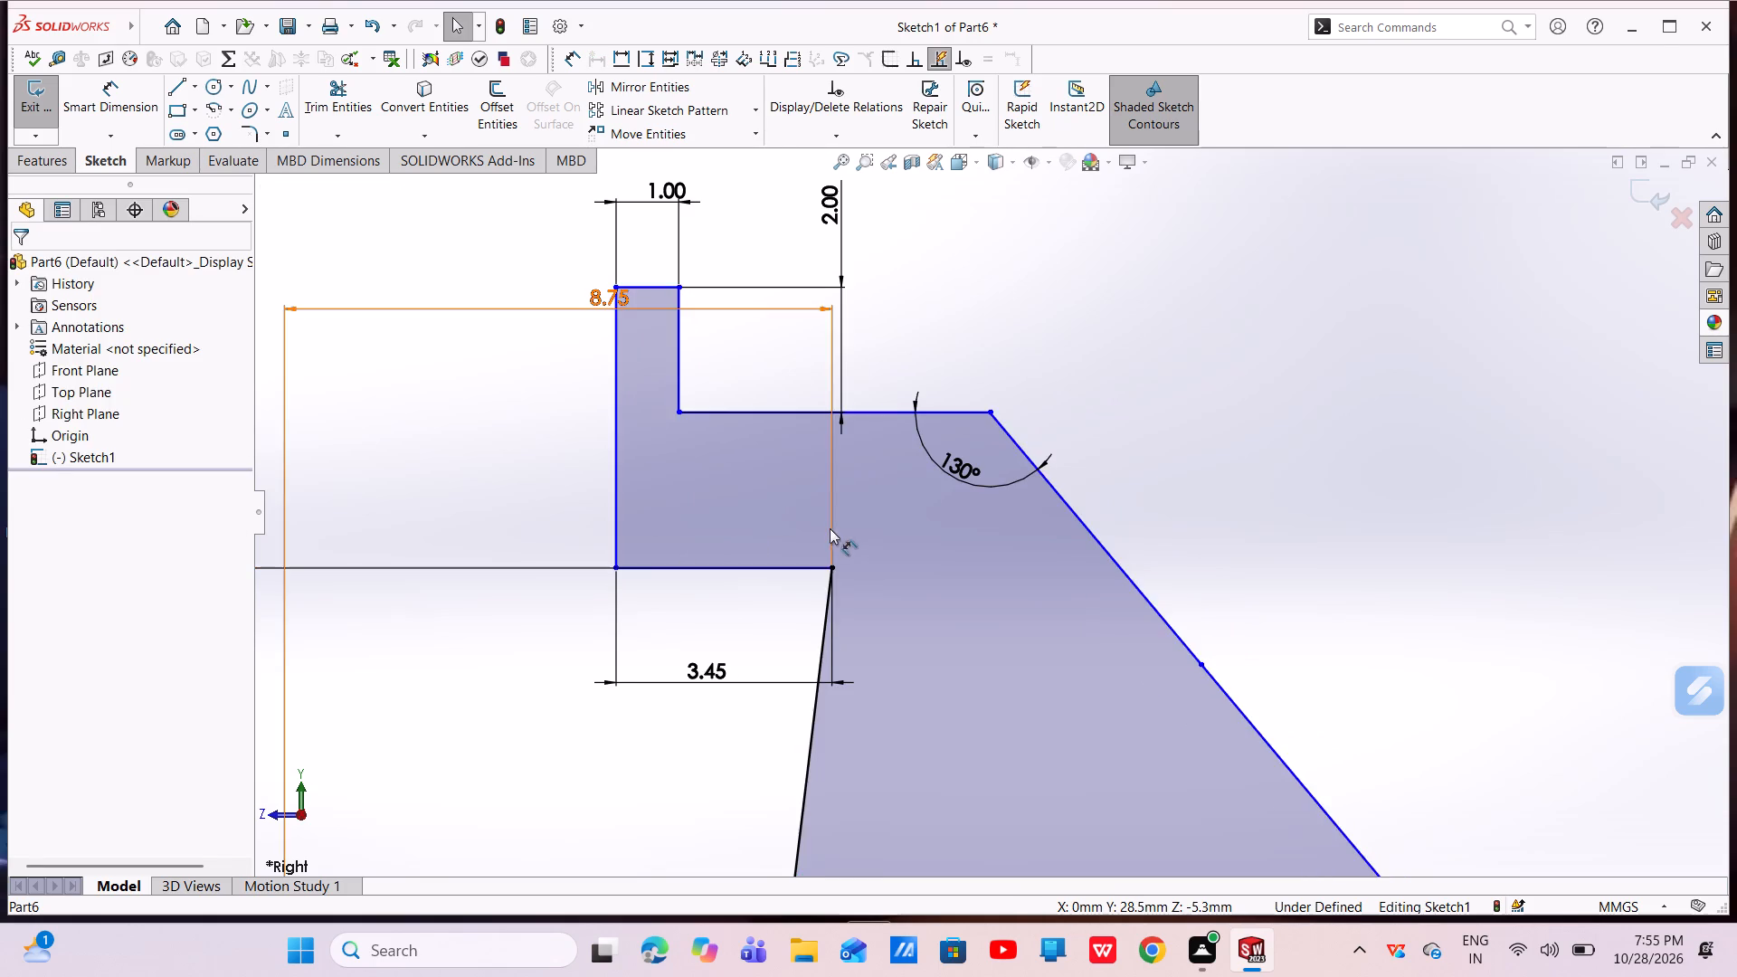
# Examine the hooked lip, the 130° corner and the overall profile with its dimensions.
pyautogui.scroll(4, 827, 526)
pyautogui.press('Escape')
pyautogui.scroll(5, 949, 564)
pyautogui.scroll(-5, 1042, 595)
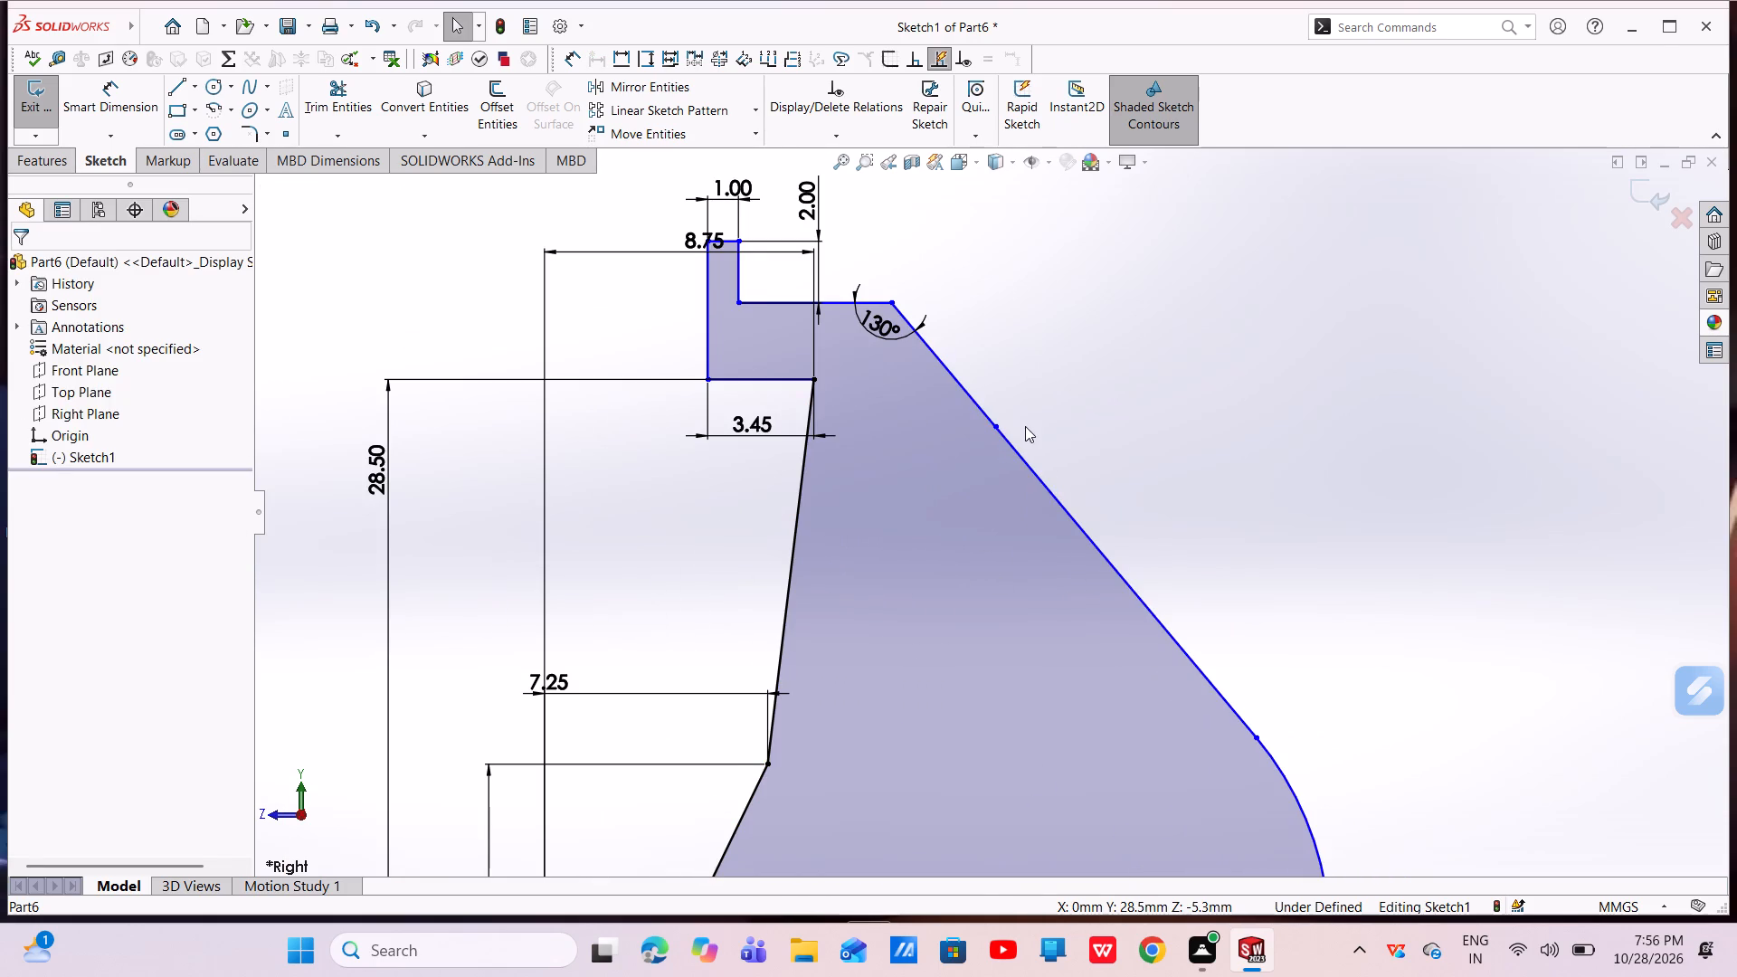
pyautogui.scroll(7, 1106, 380)
pyautogui.scroll(-3, 1081, 486)
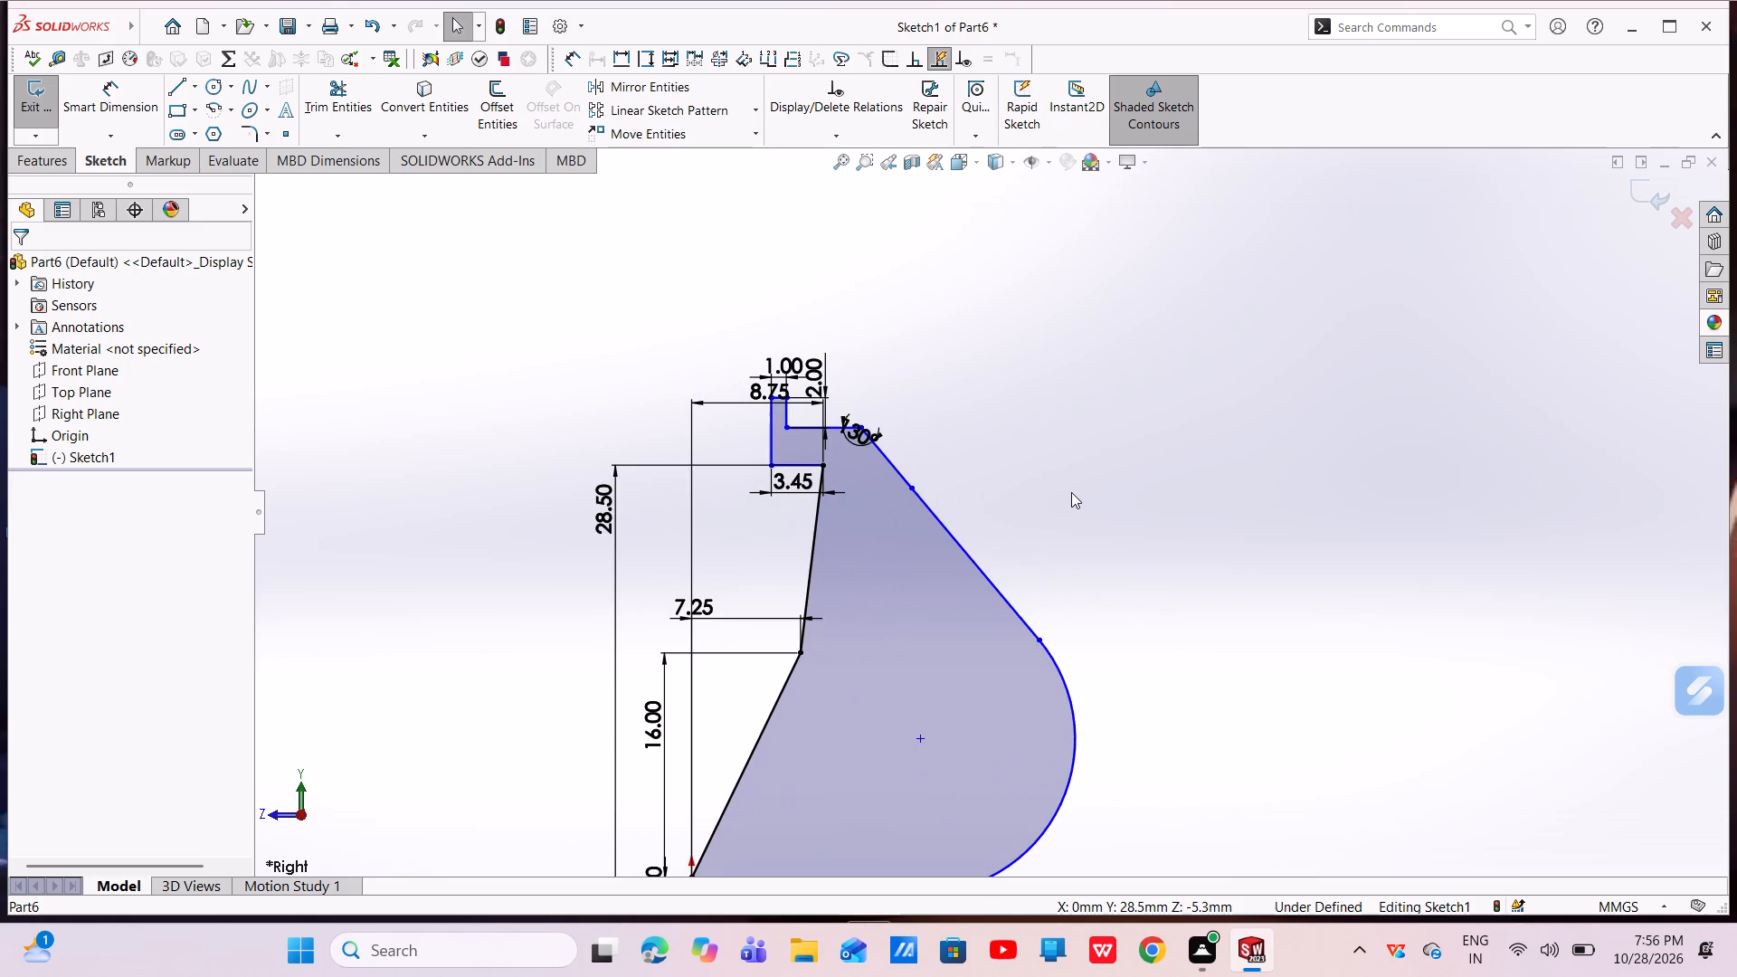
pyautogui.scroll(3, 1071, 492)
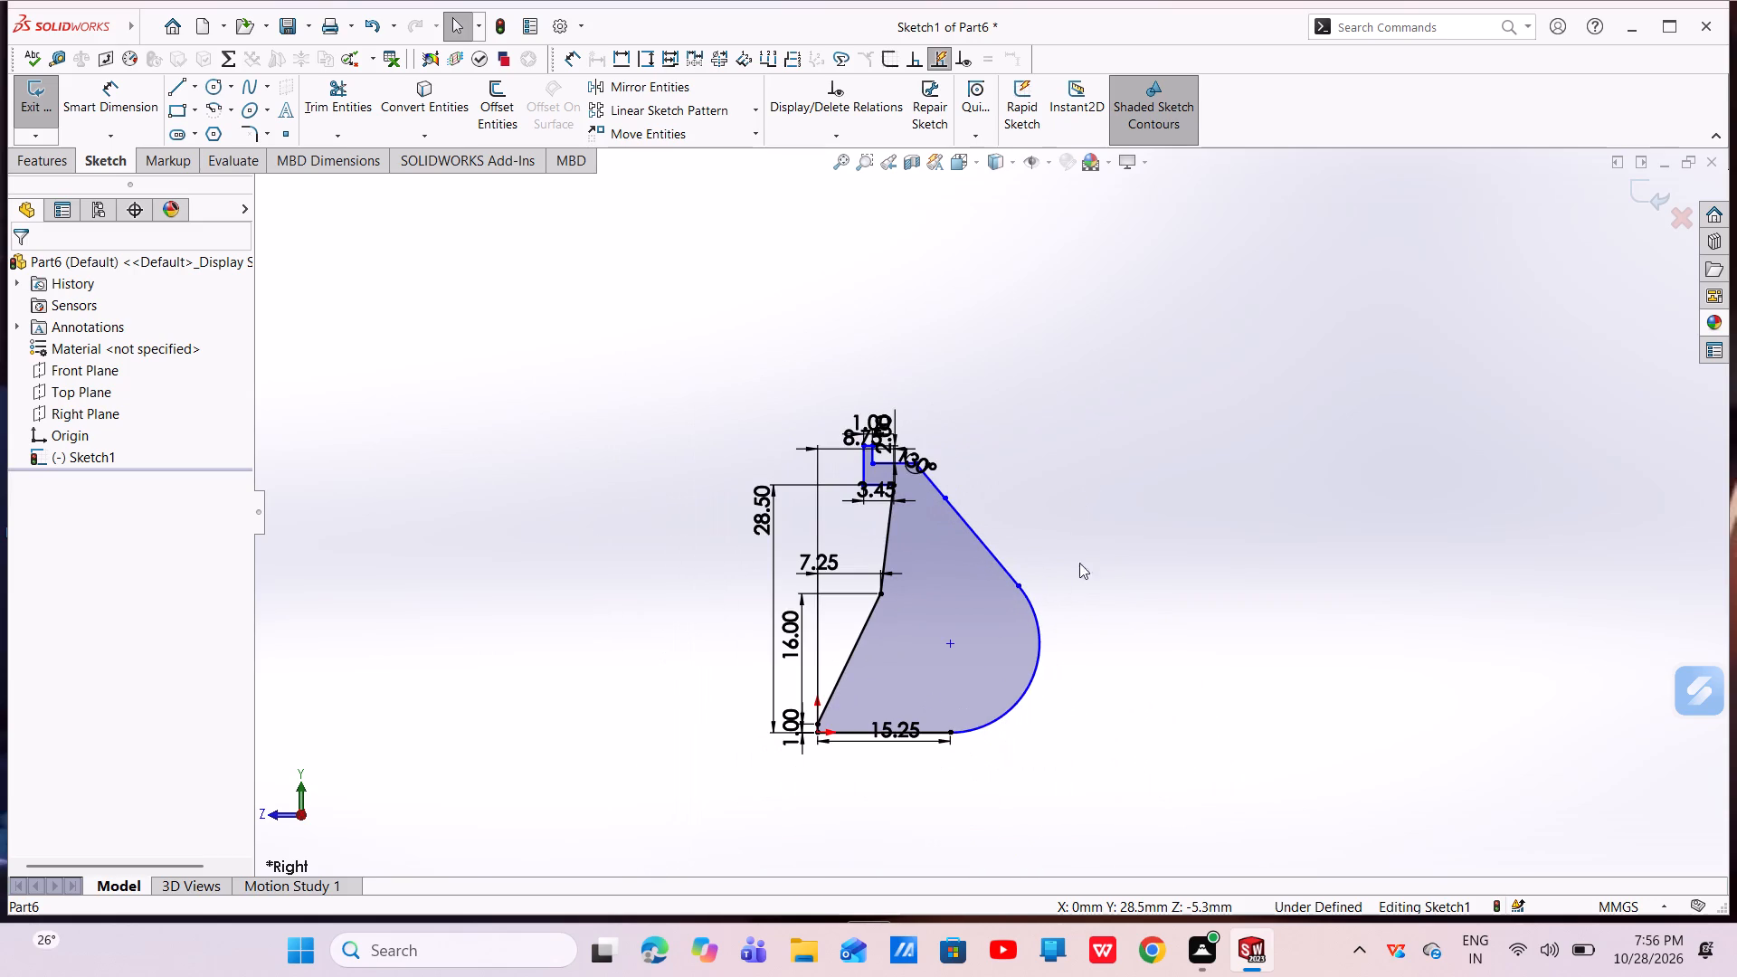
pyautogui.scroll(-7, 1020, 647)
pyautogui.scroll(8, 1016, 643)
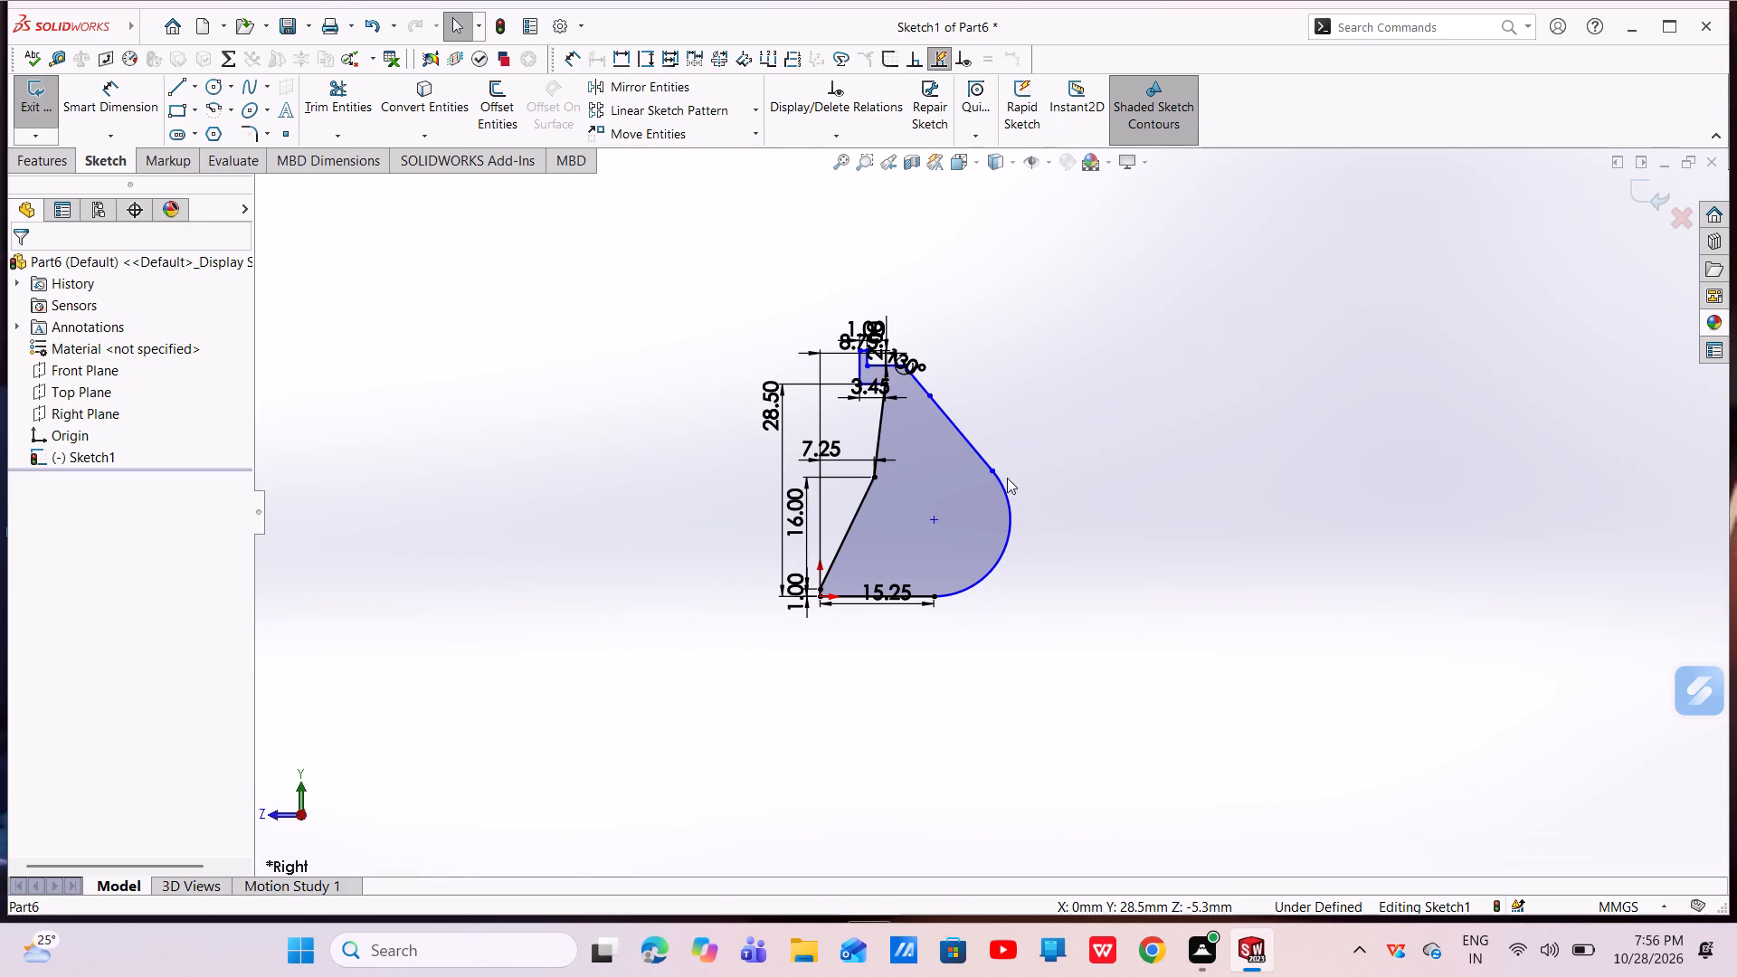
pyautogui.scroll(-8, 912, 400)
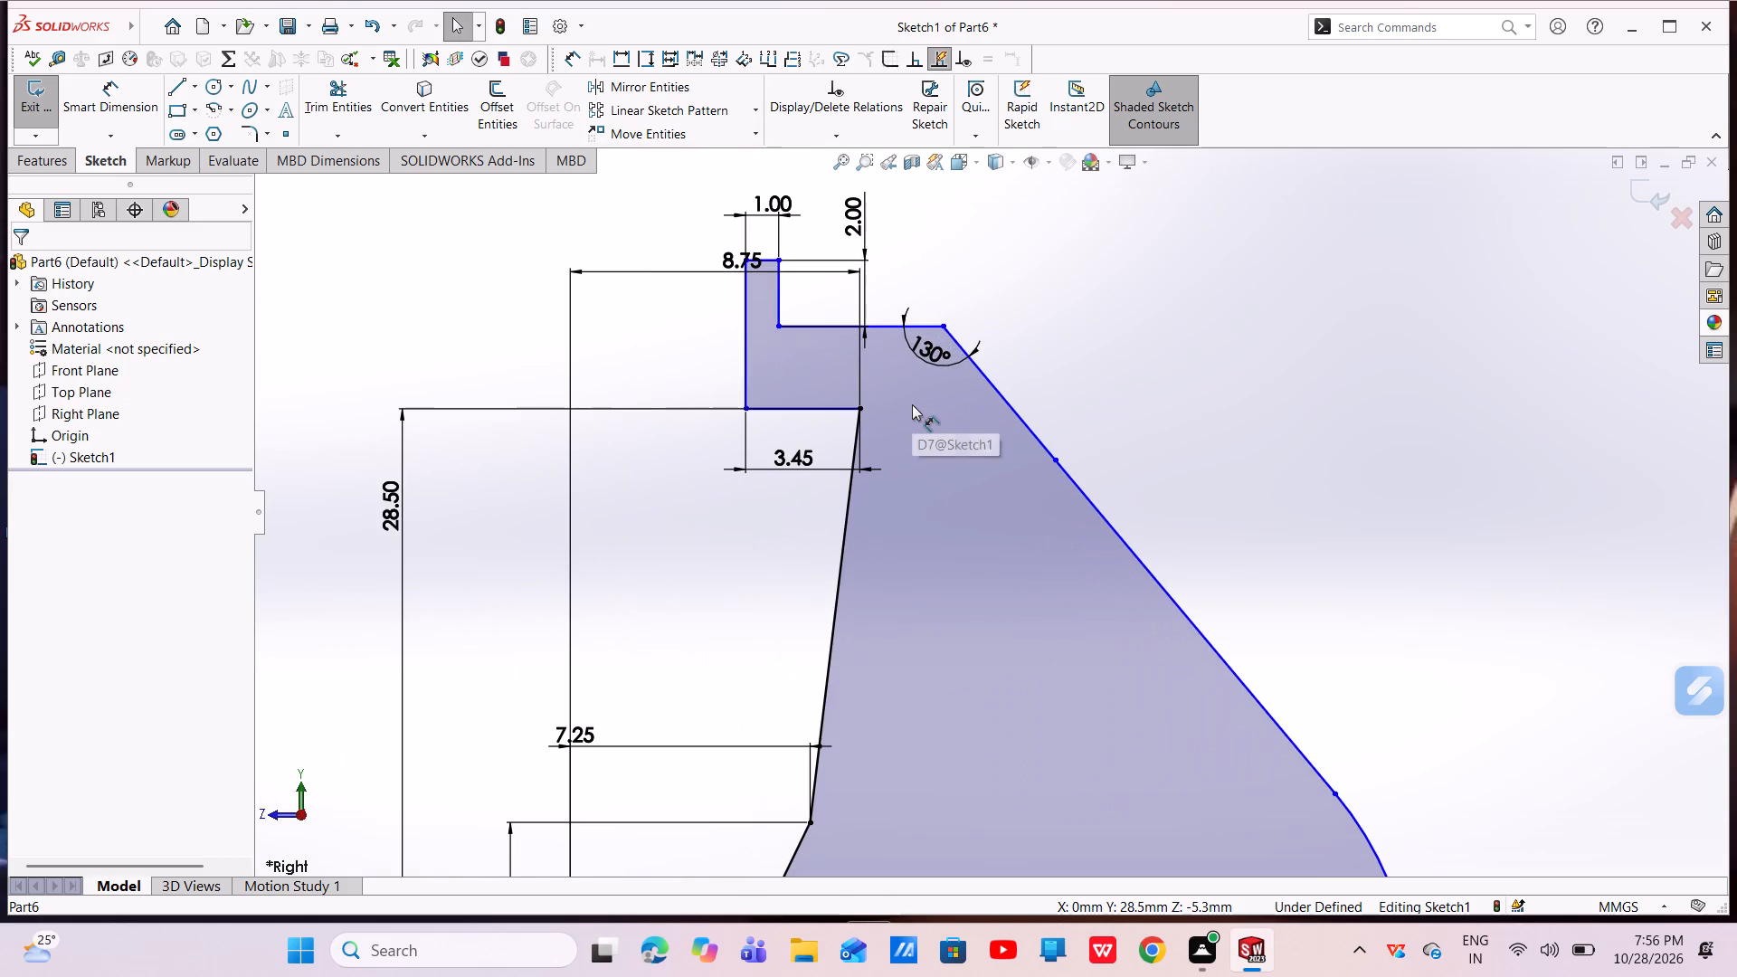
pyautogui.scroll(-7, 804, 348)
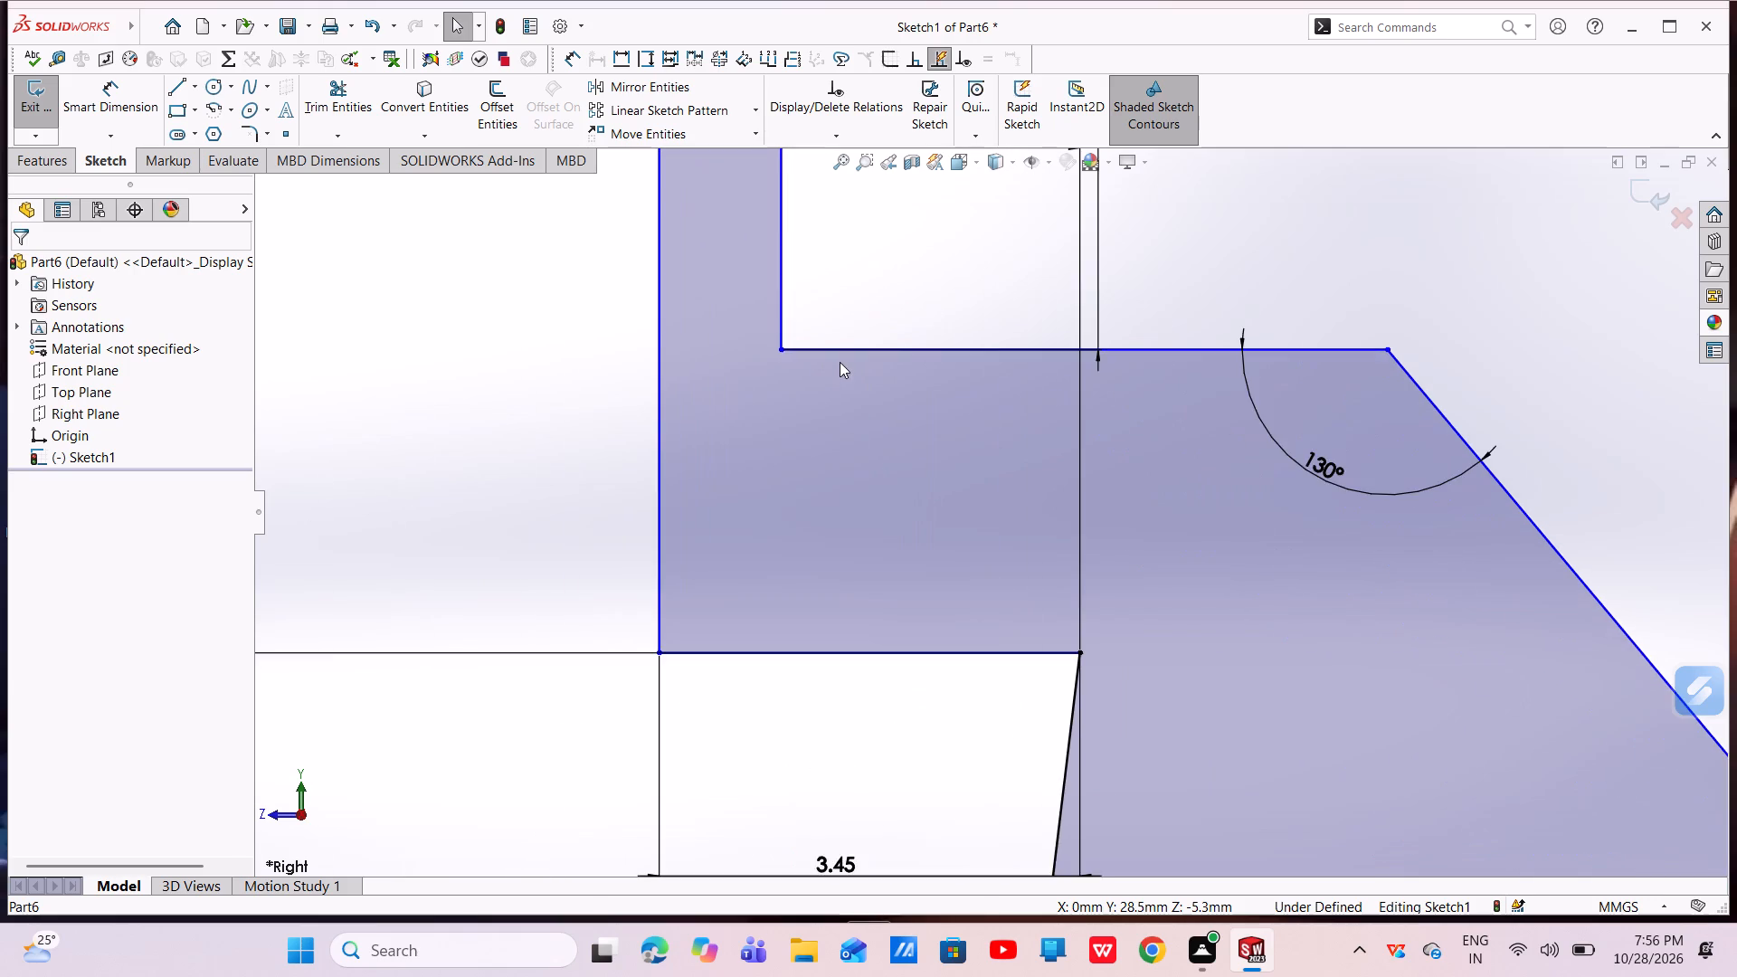
pyautogui.scroll(14, 840, 362)
pyautogui.scroll(-7, 1000, 482)
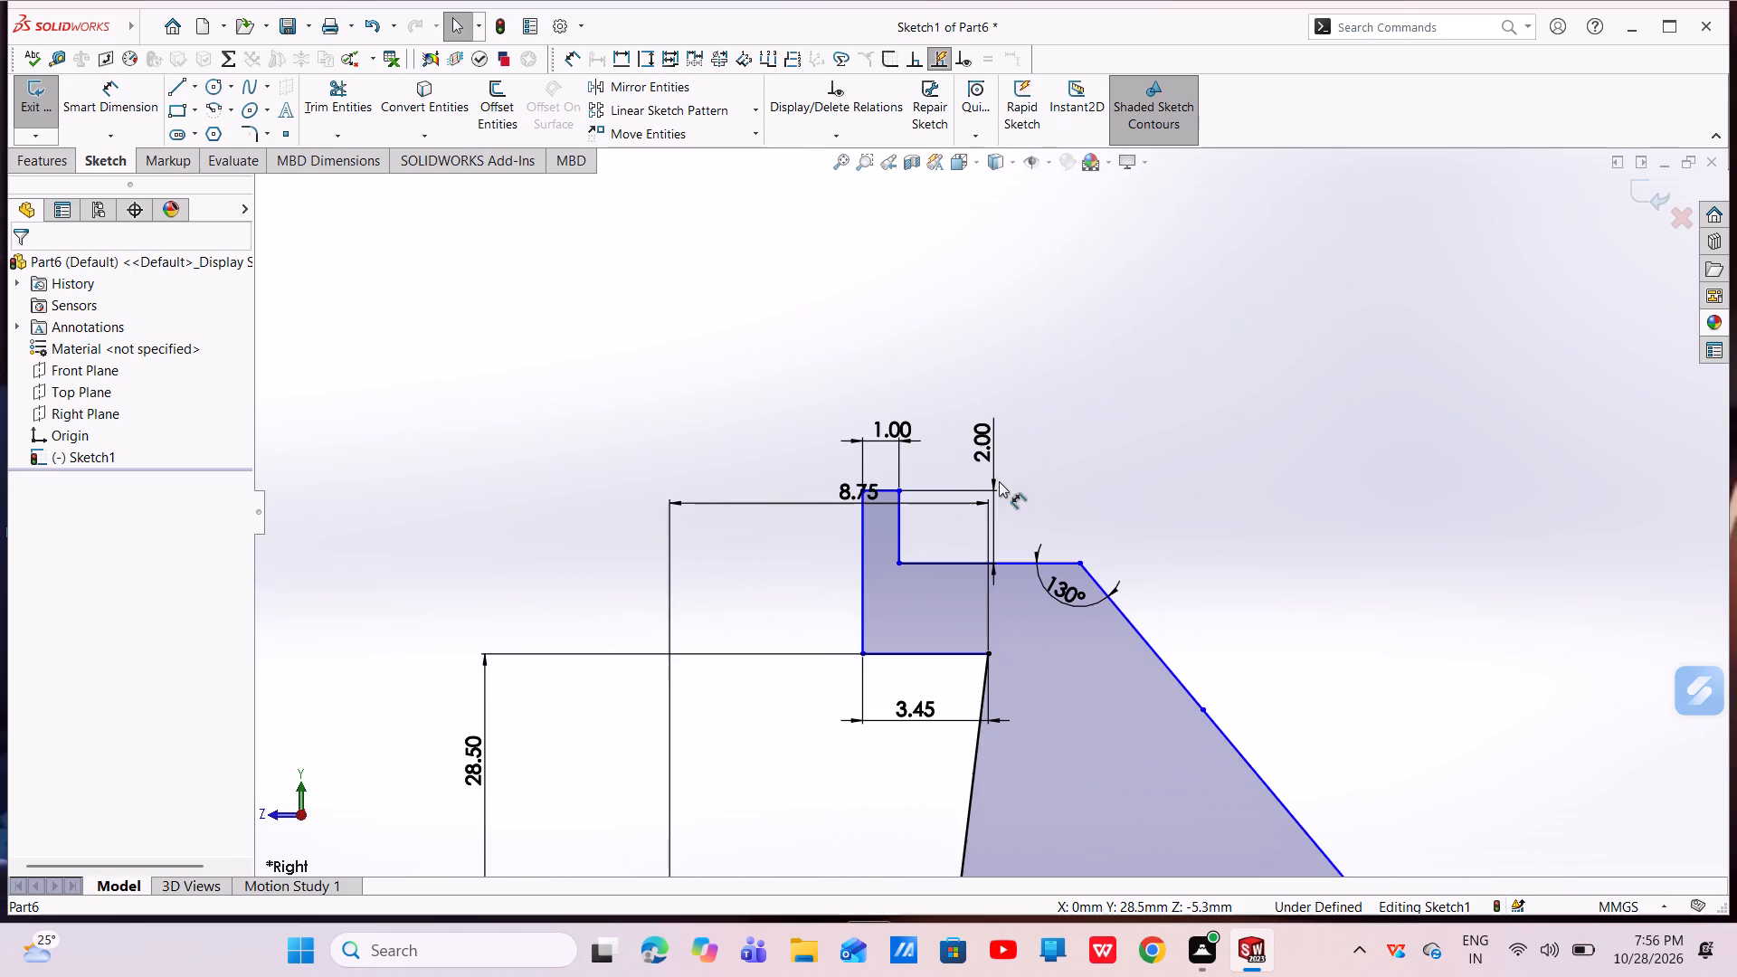
pyautogui.scroll(3, 950, 657)
pyautogui.scroll(-5, 948, 663)
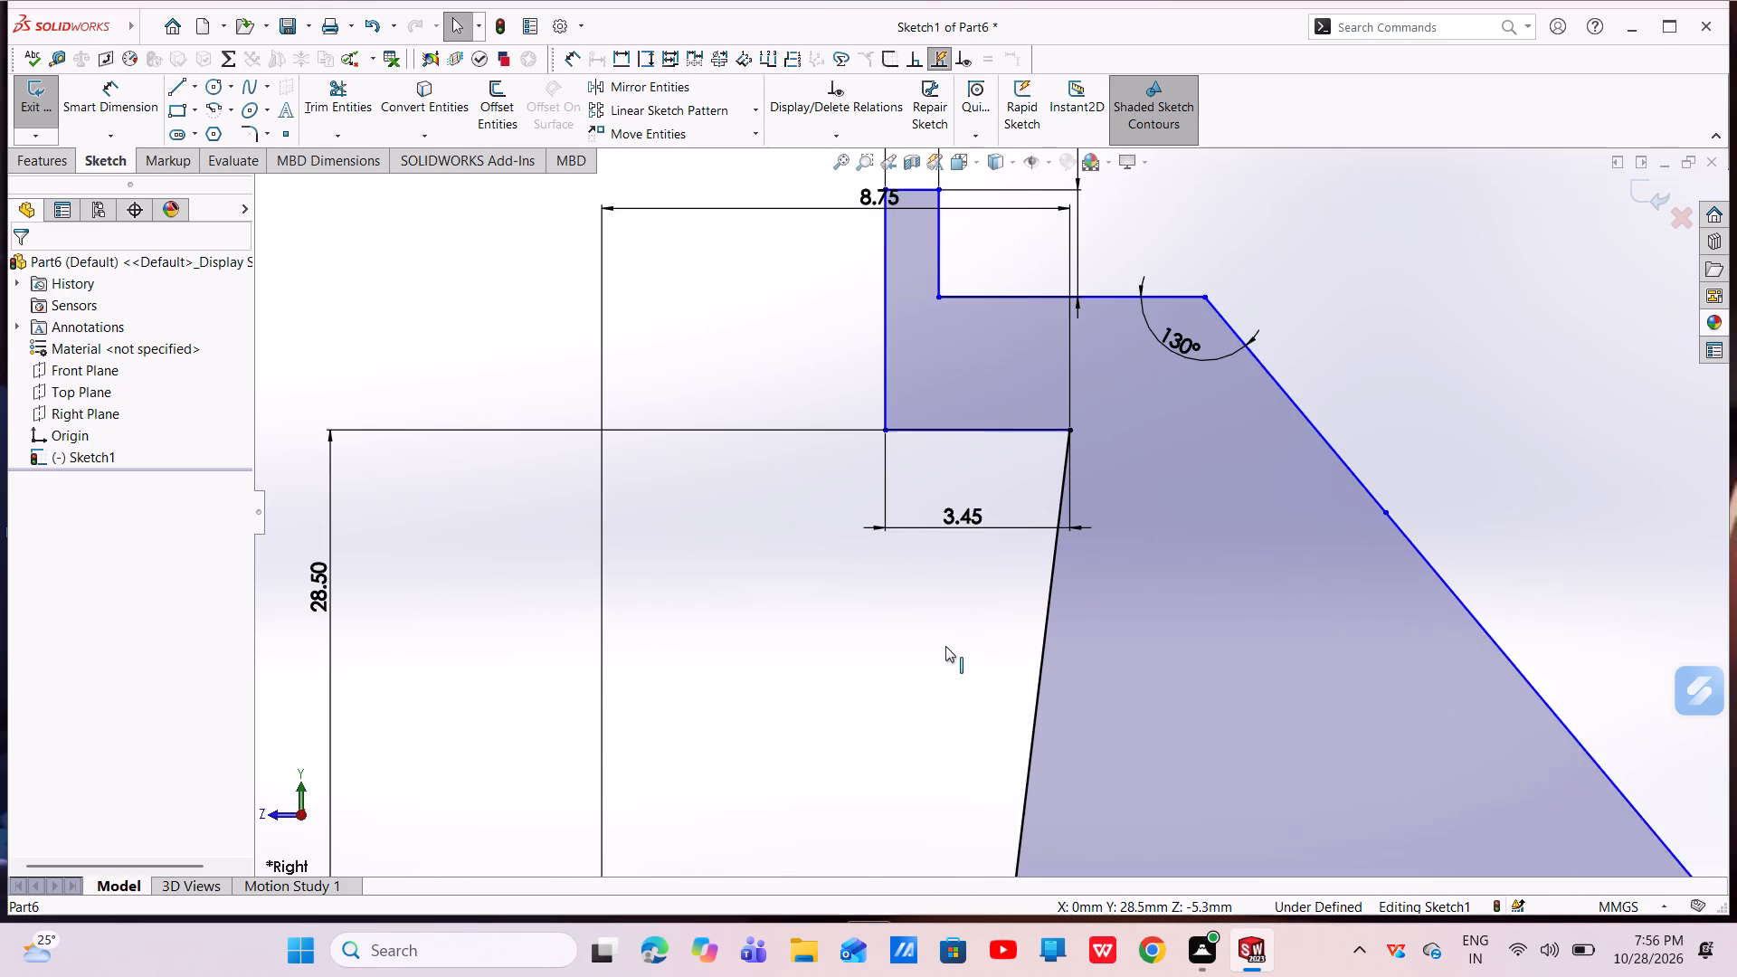
pyautogui.scroll(9, 1014, 512)
pyautogui.scroll(-1, 1030, 678)
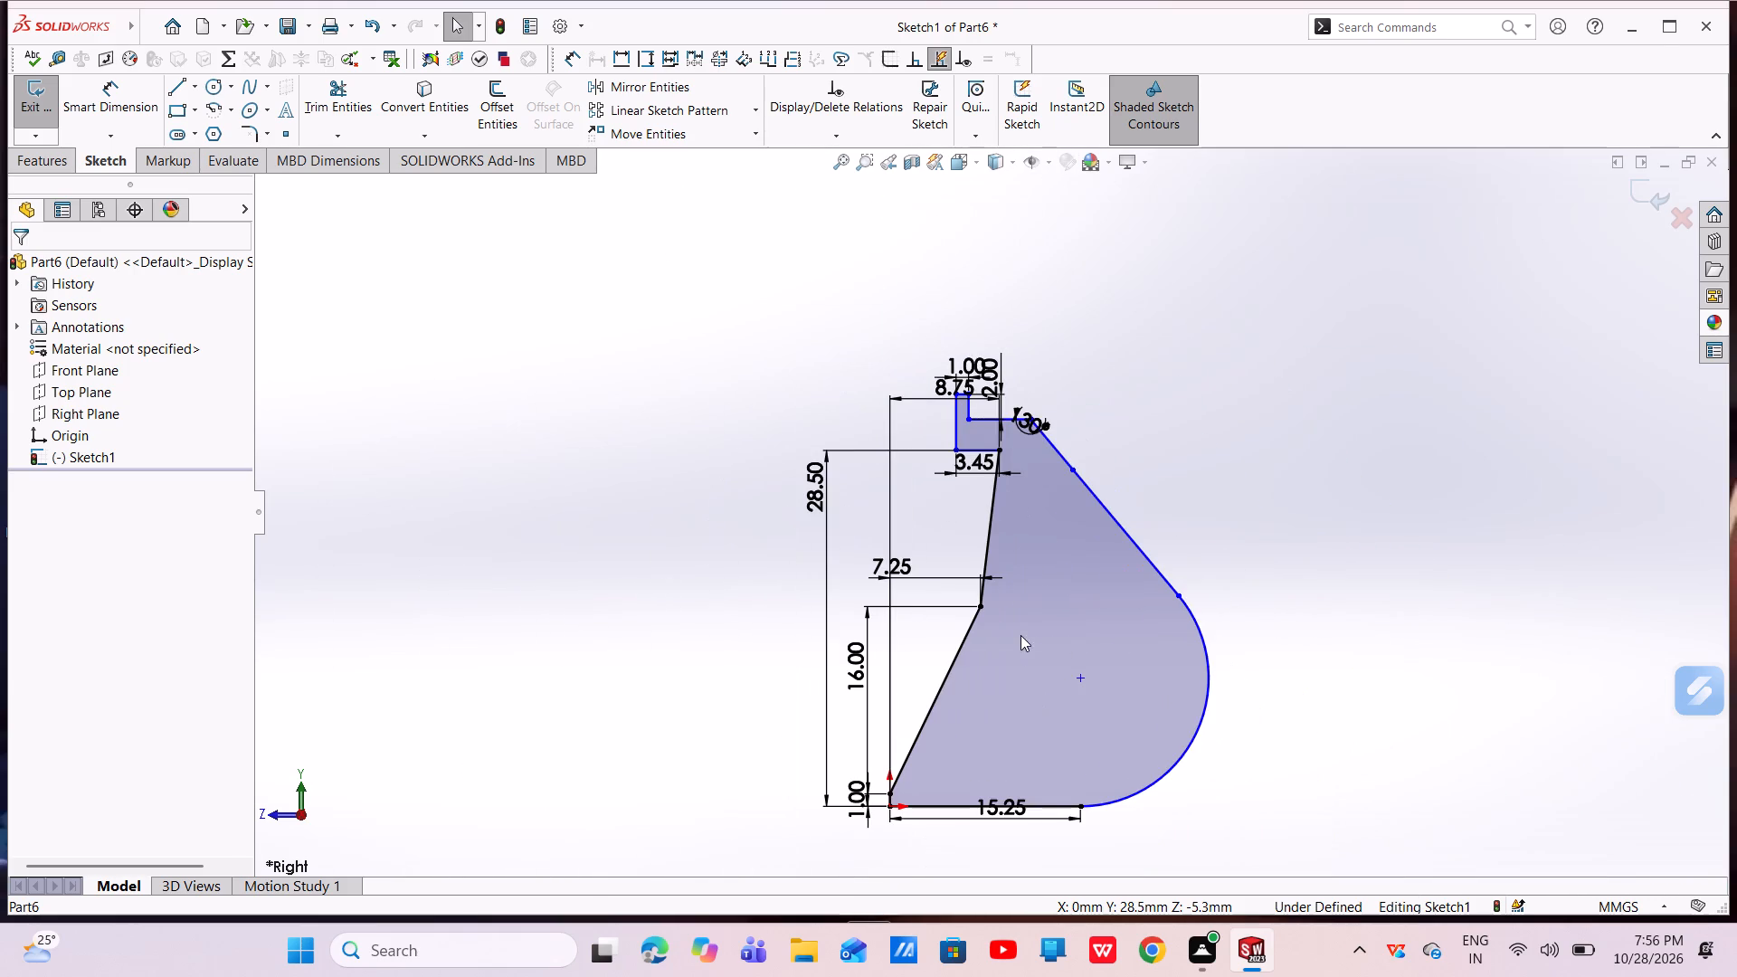
pyautogui.scroll(-7, 1019, 393)
pyautogui.scroll(-6, 780, 561)
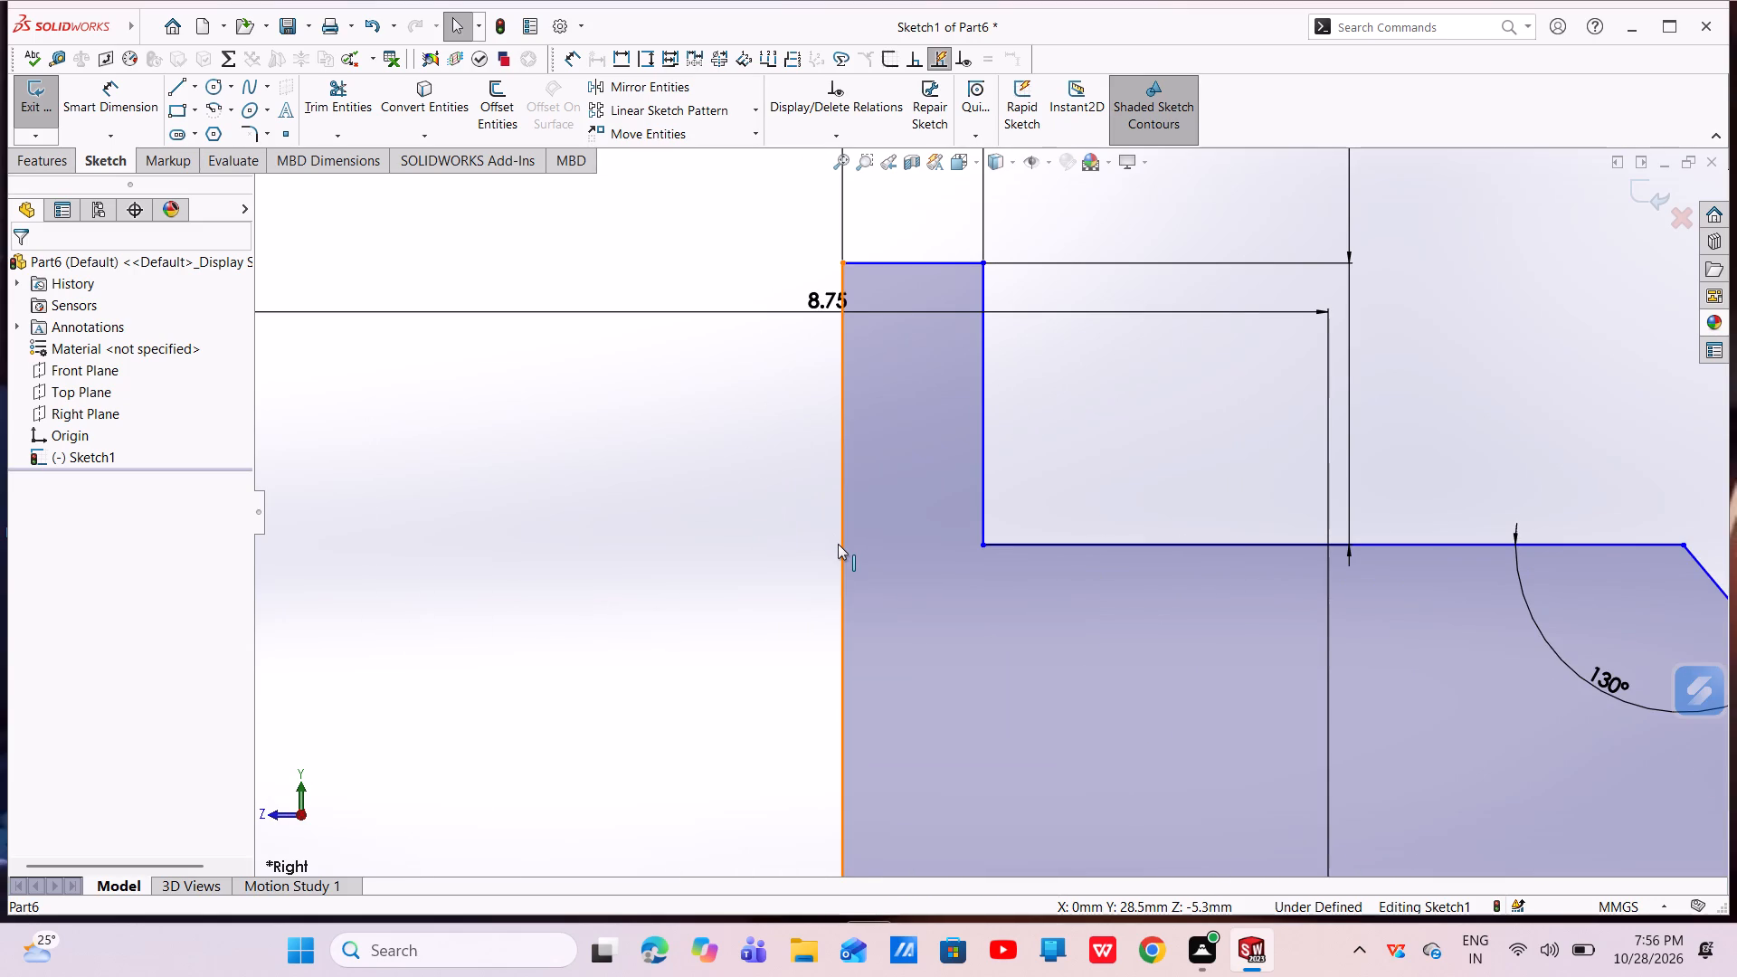
pyautogui.scroll(15, 975, 480)
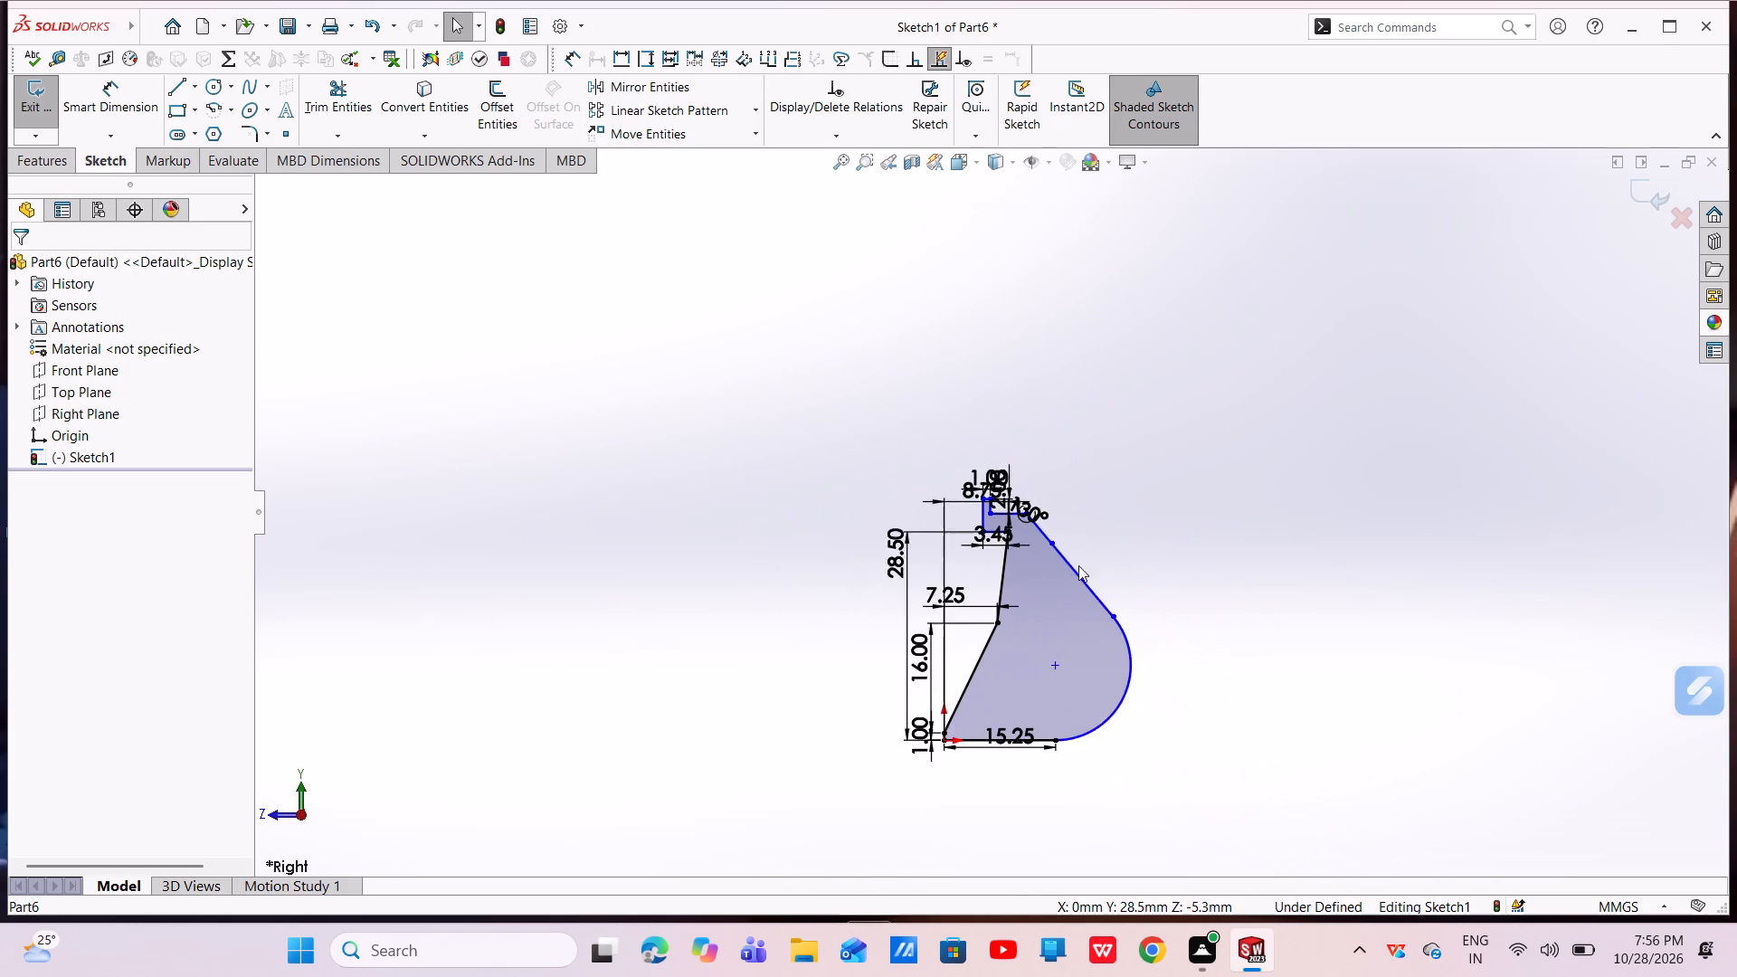
pyautogui.scroll(1, 1078, 565)
pyautogui.scroll(-7, 1075, 566)
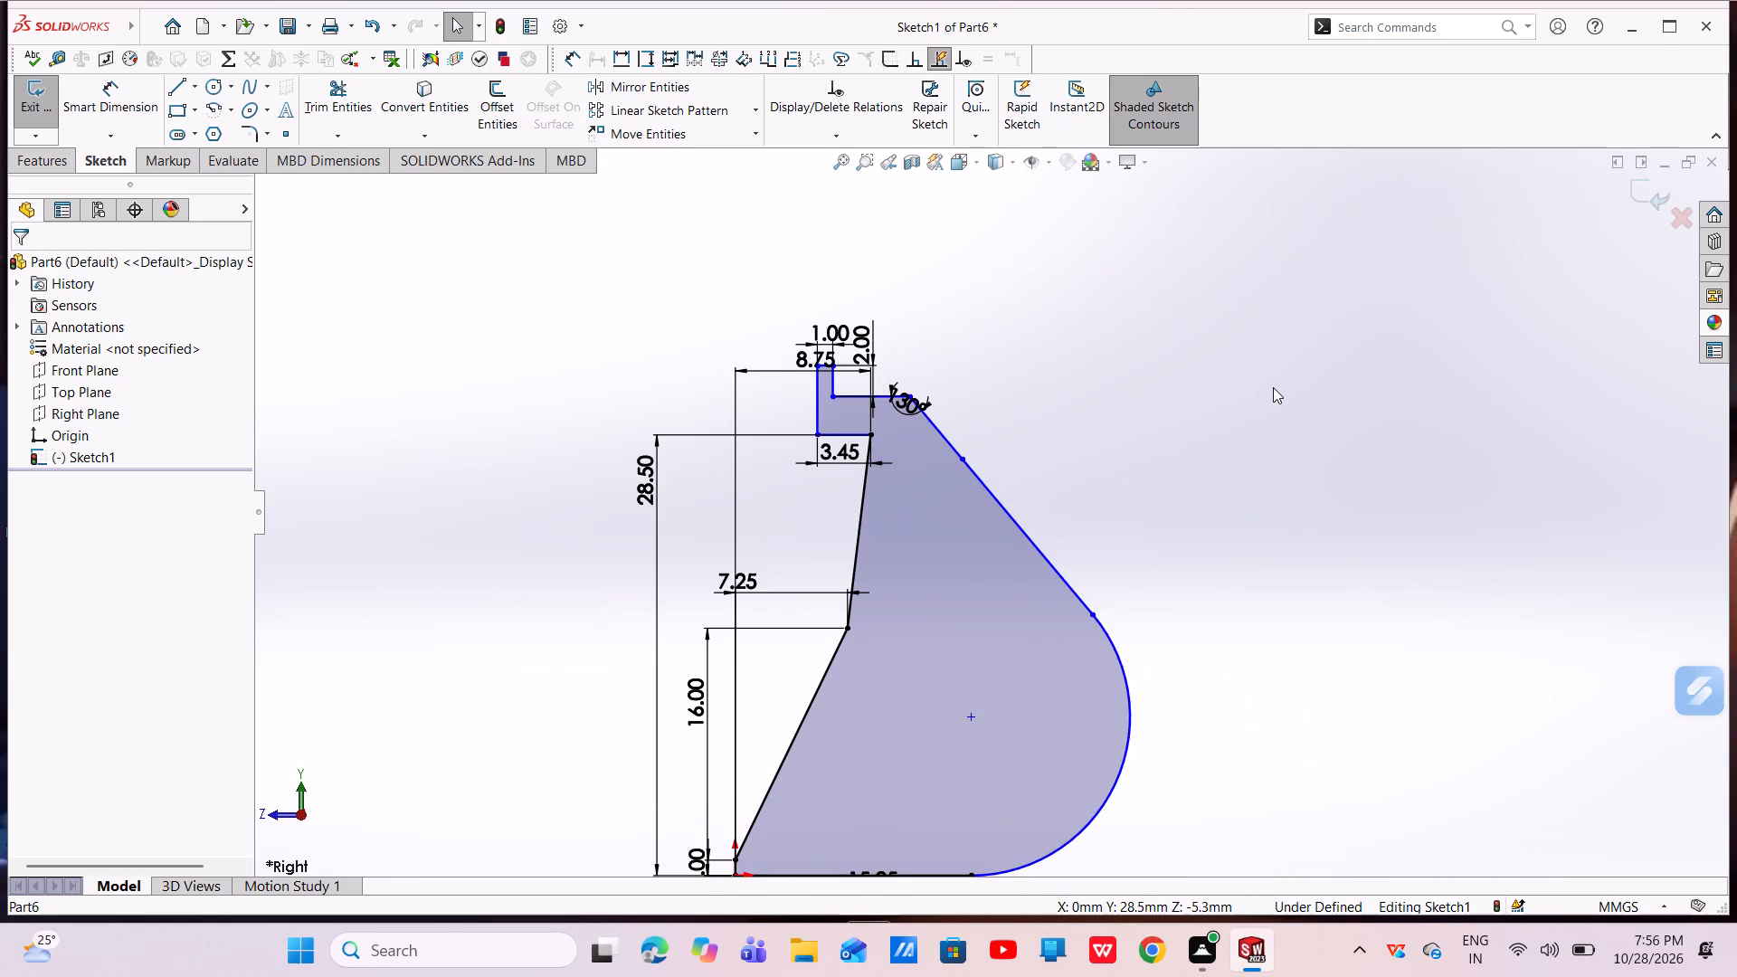
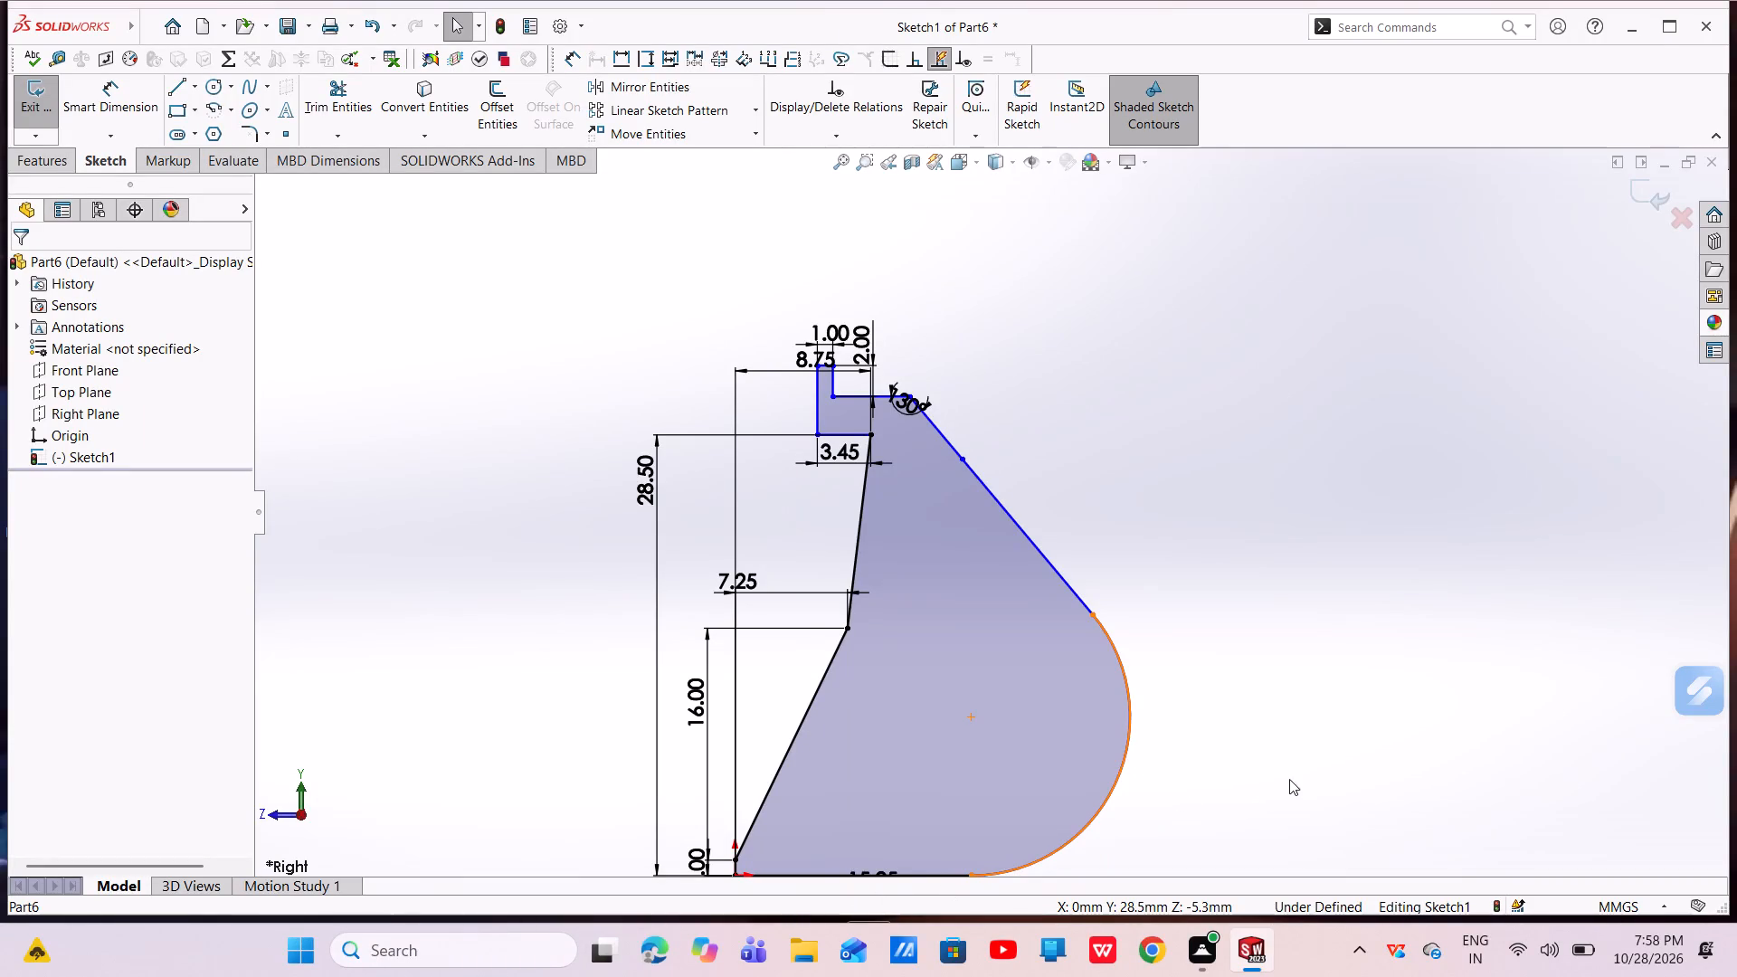
# Dimension the distance between the hooked lip's lower edge and the horizontal top edge as 1 mm.
pyautogui.scroll(-3, 927, 469)
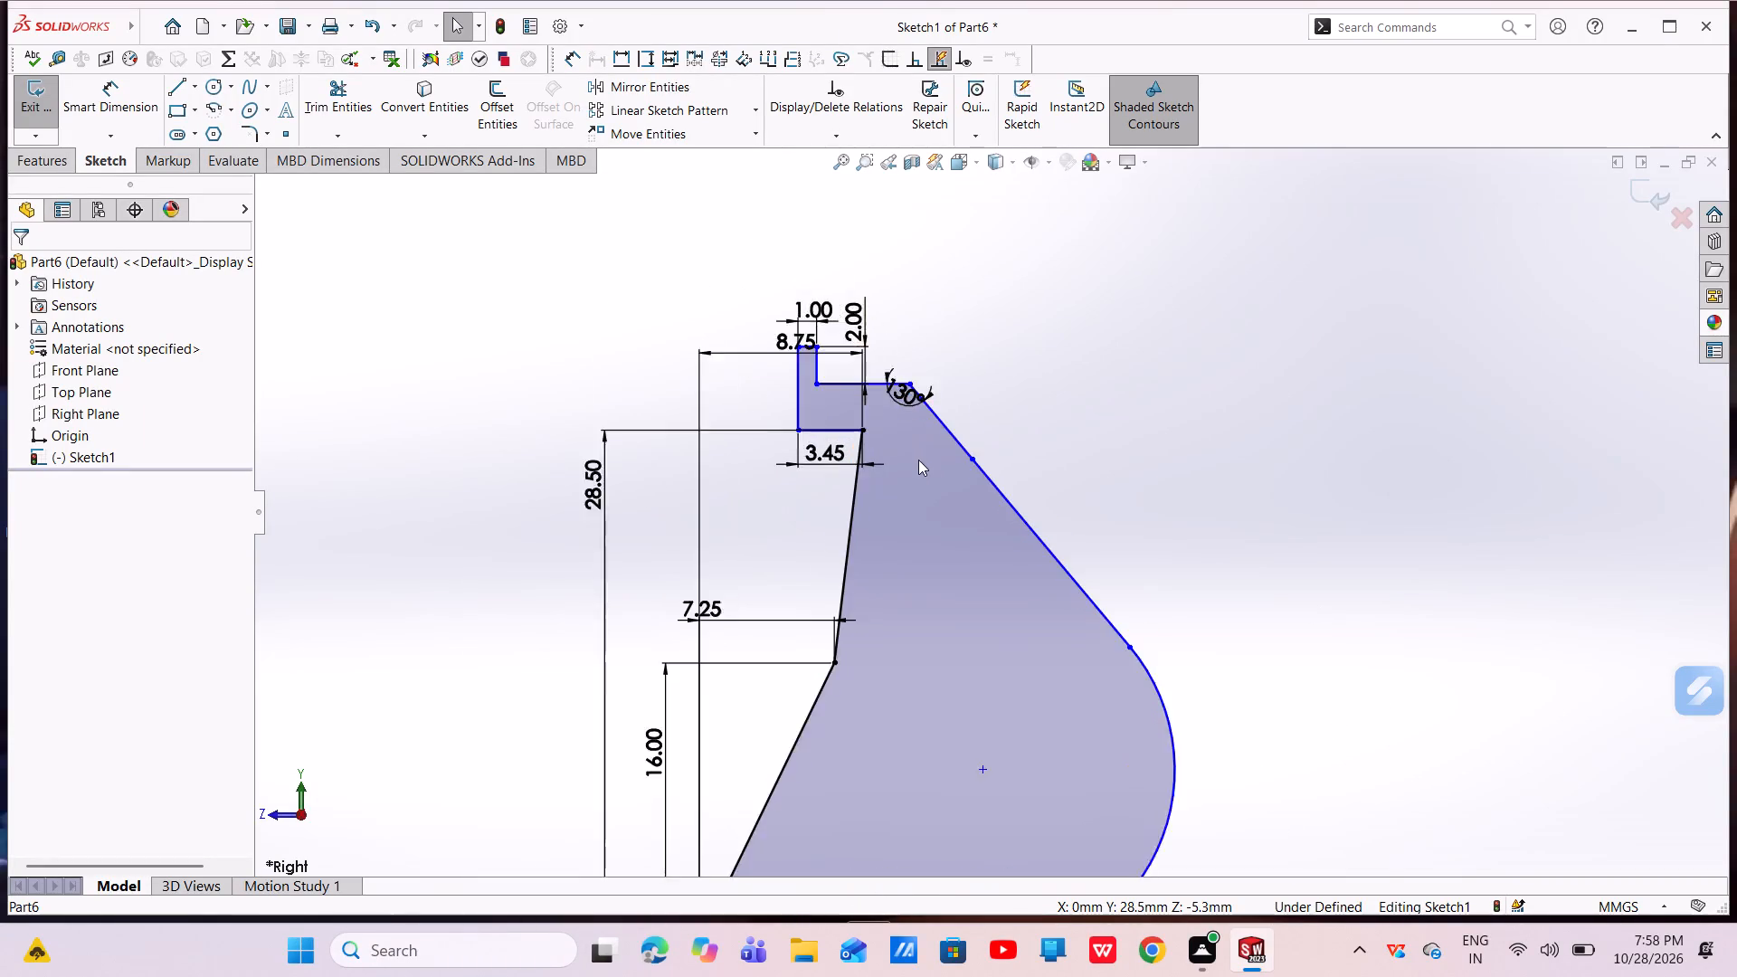
pyautogui.scroll(-2, 918, 460)
pyautogui.scroll(4, 959, 401)
pyautogui.scroll(-2, 1015, 594)
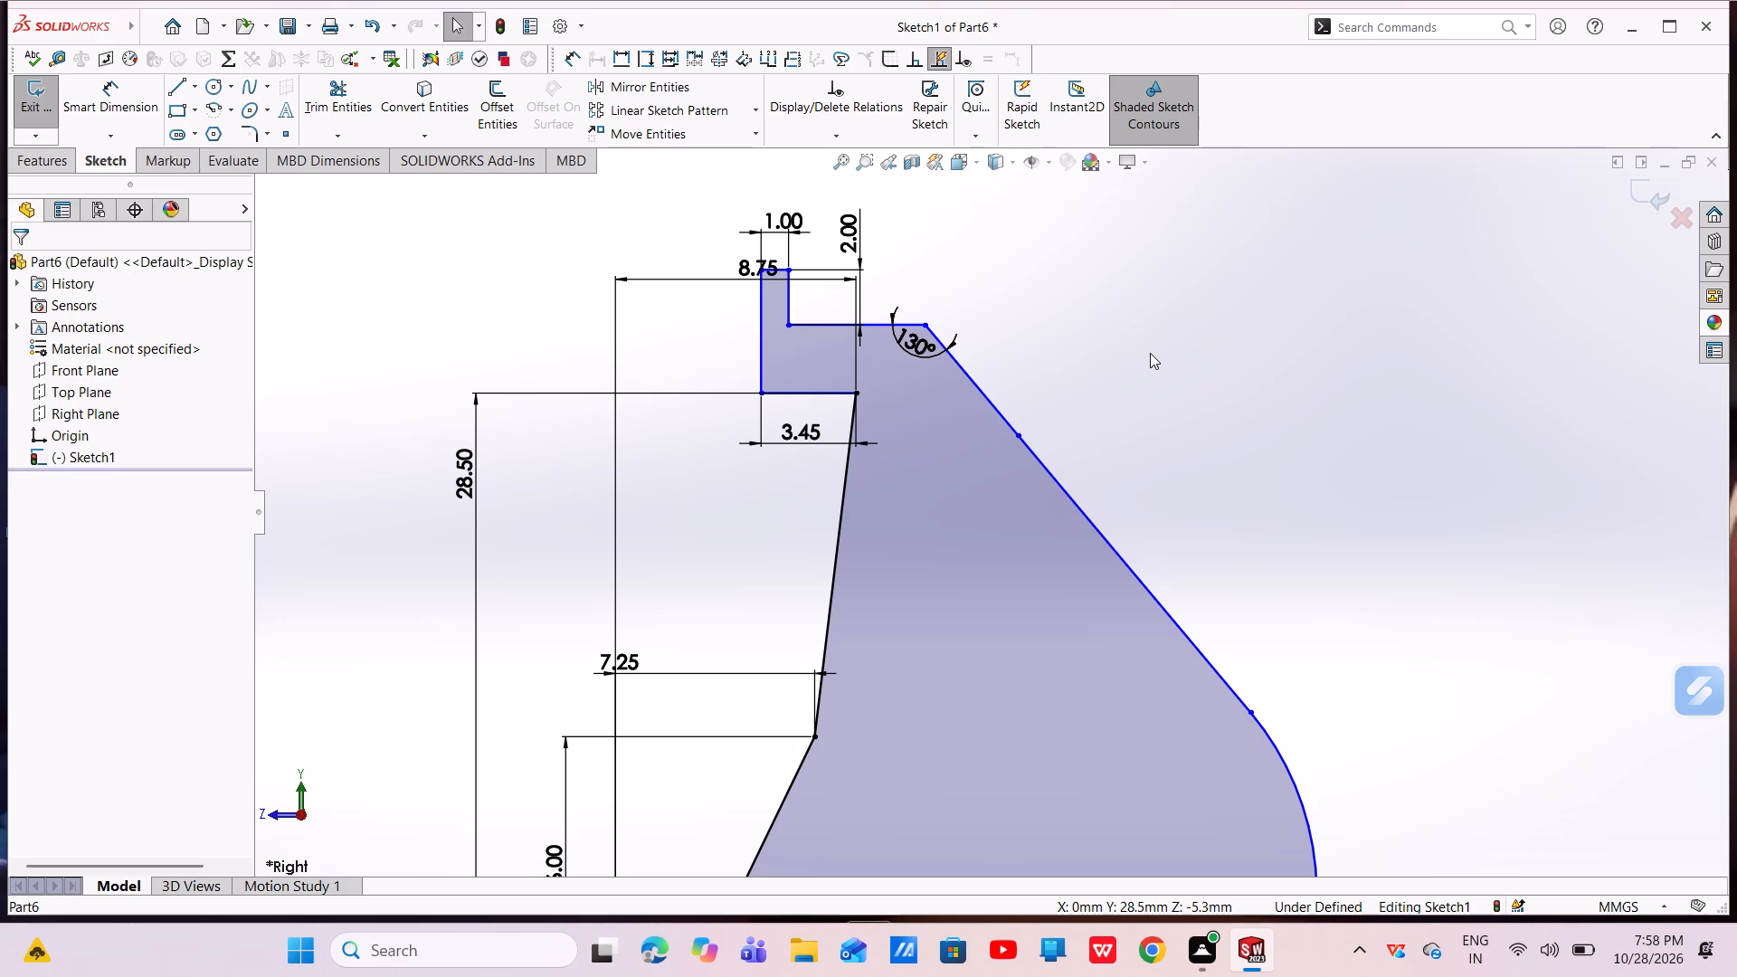
pyautogui.scroll(-3, 946, 365)
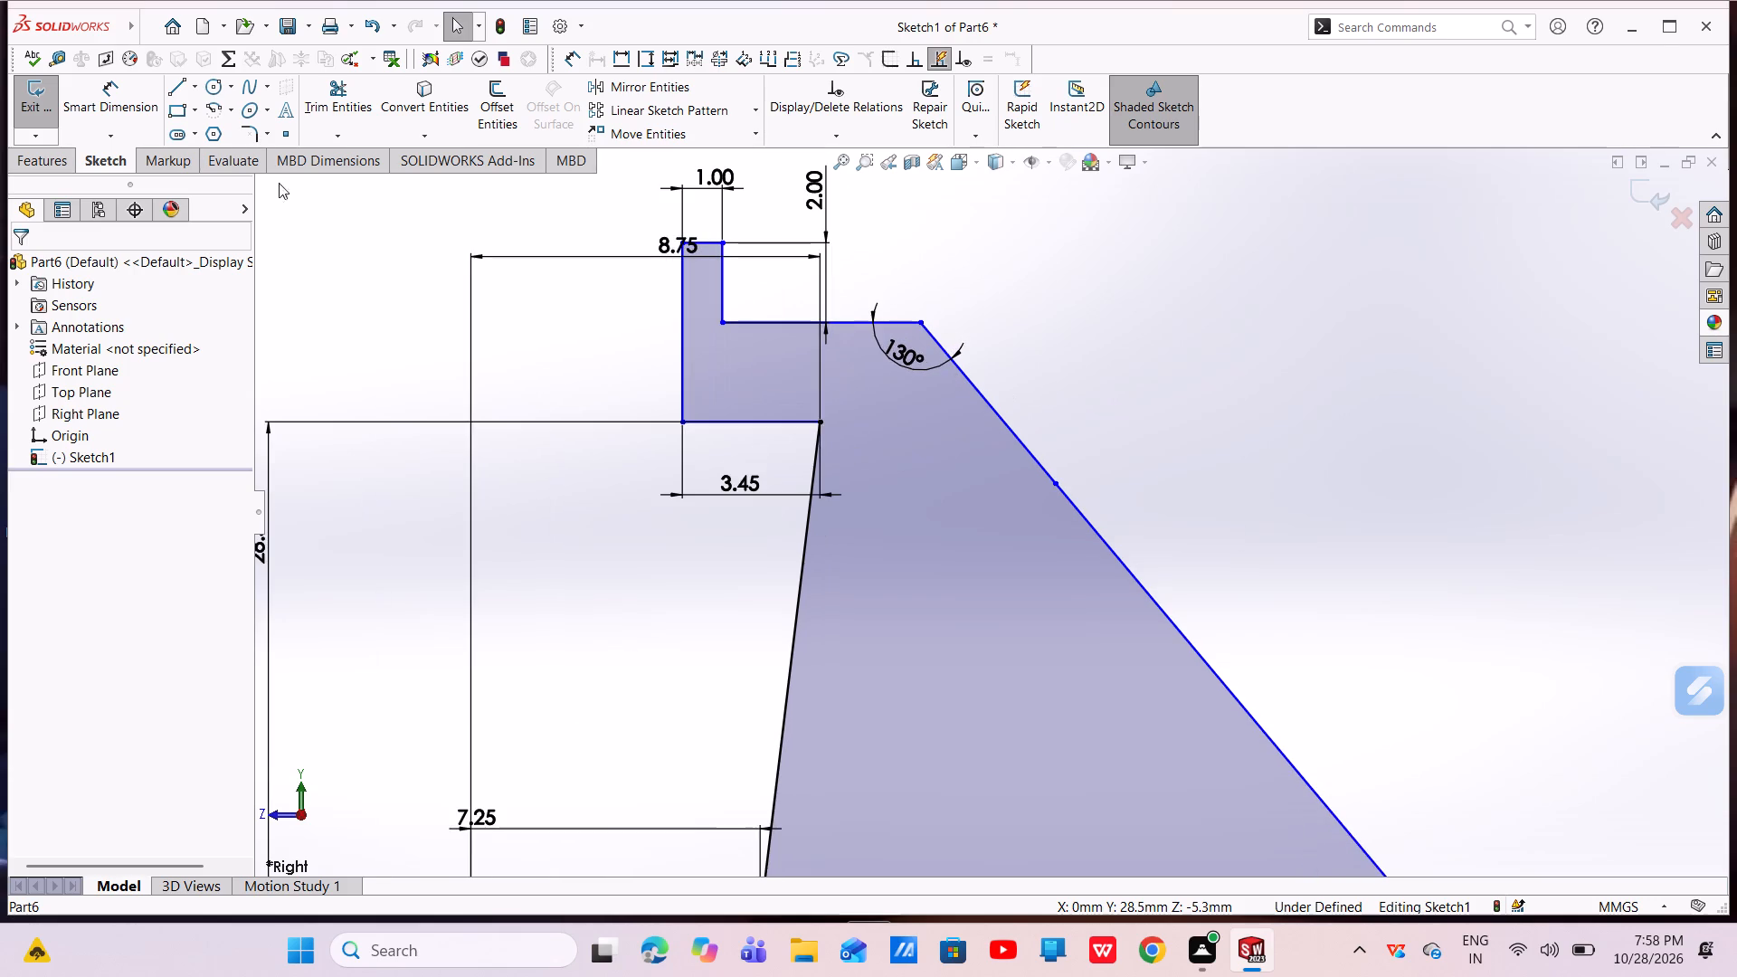
pyautogui.click(147, 93)
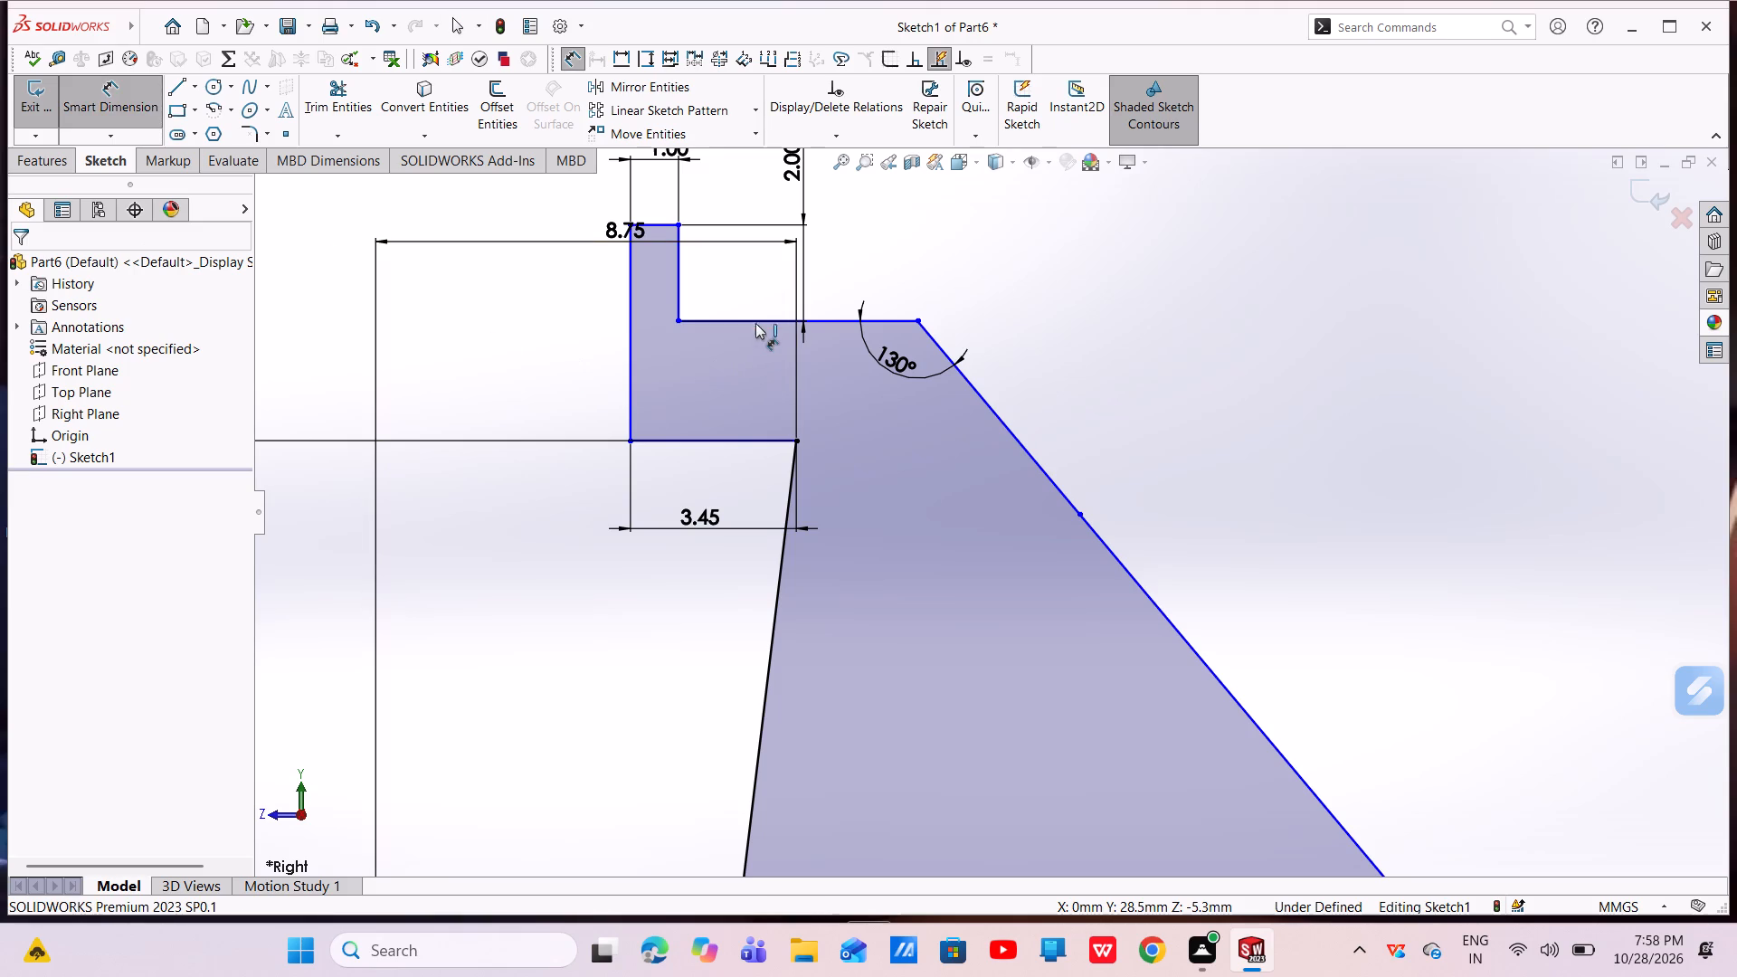
pyautogui.click(755, 318)
pyautogui.click(698, 441)
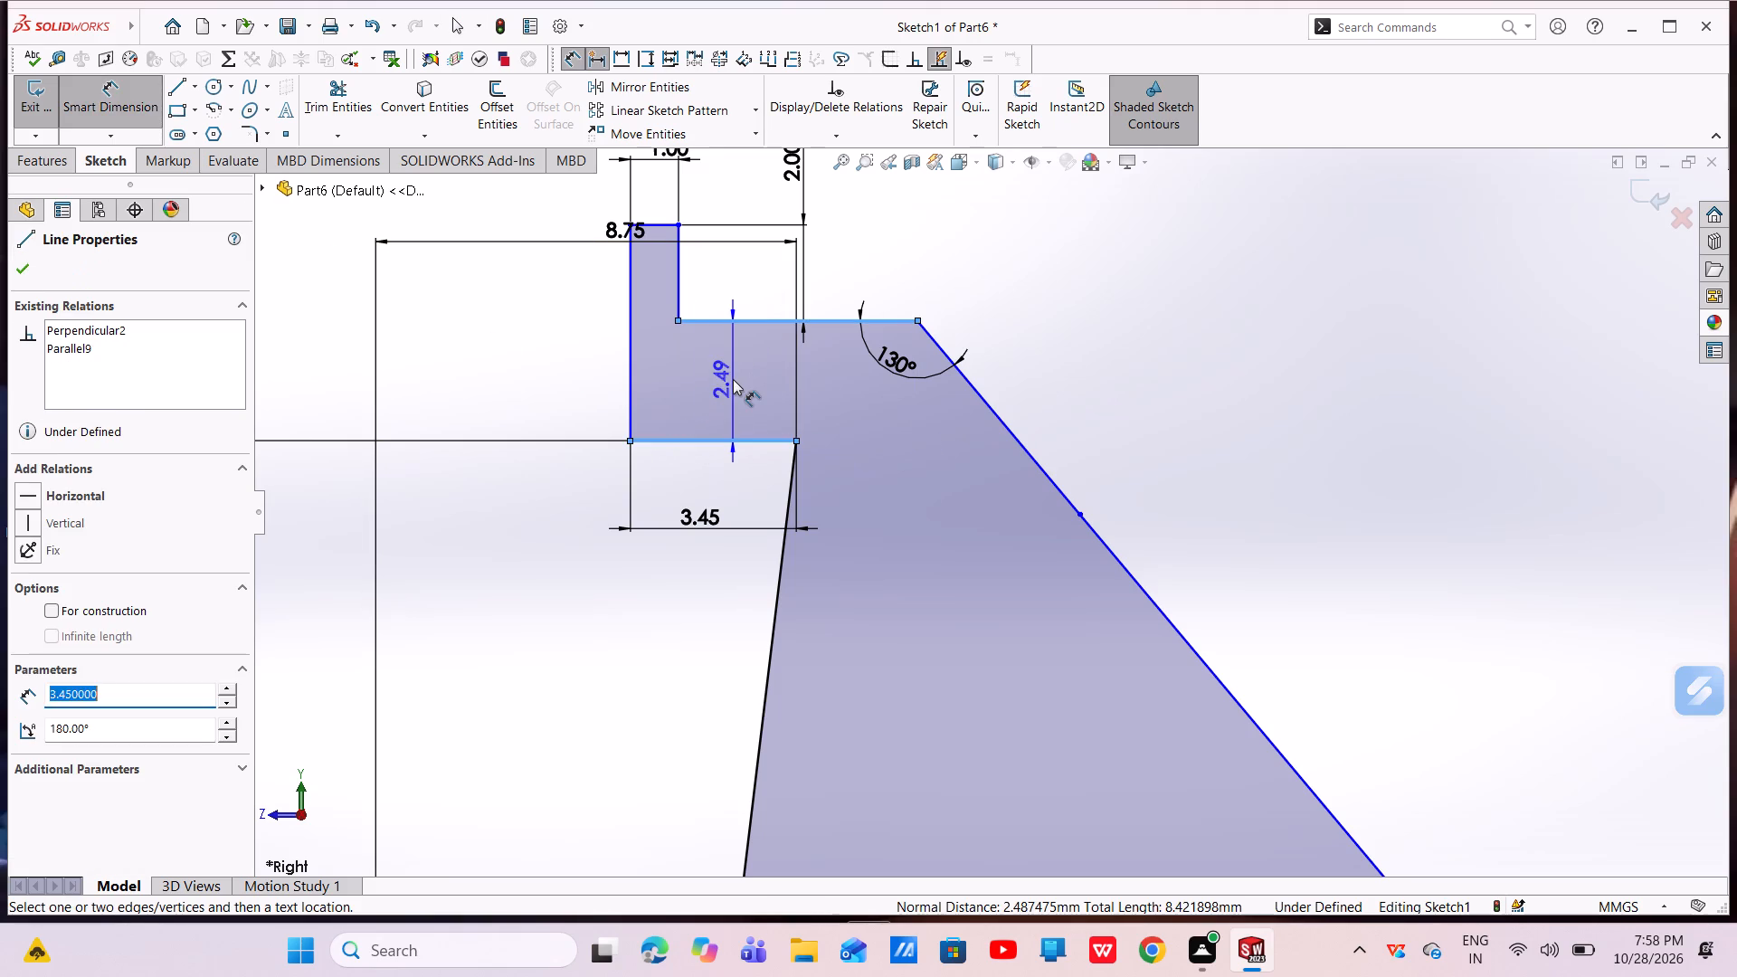
pyautogui.click(733, 379)
pyautogui.press('BackSpace')
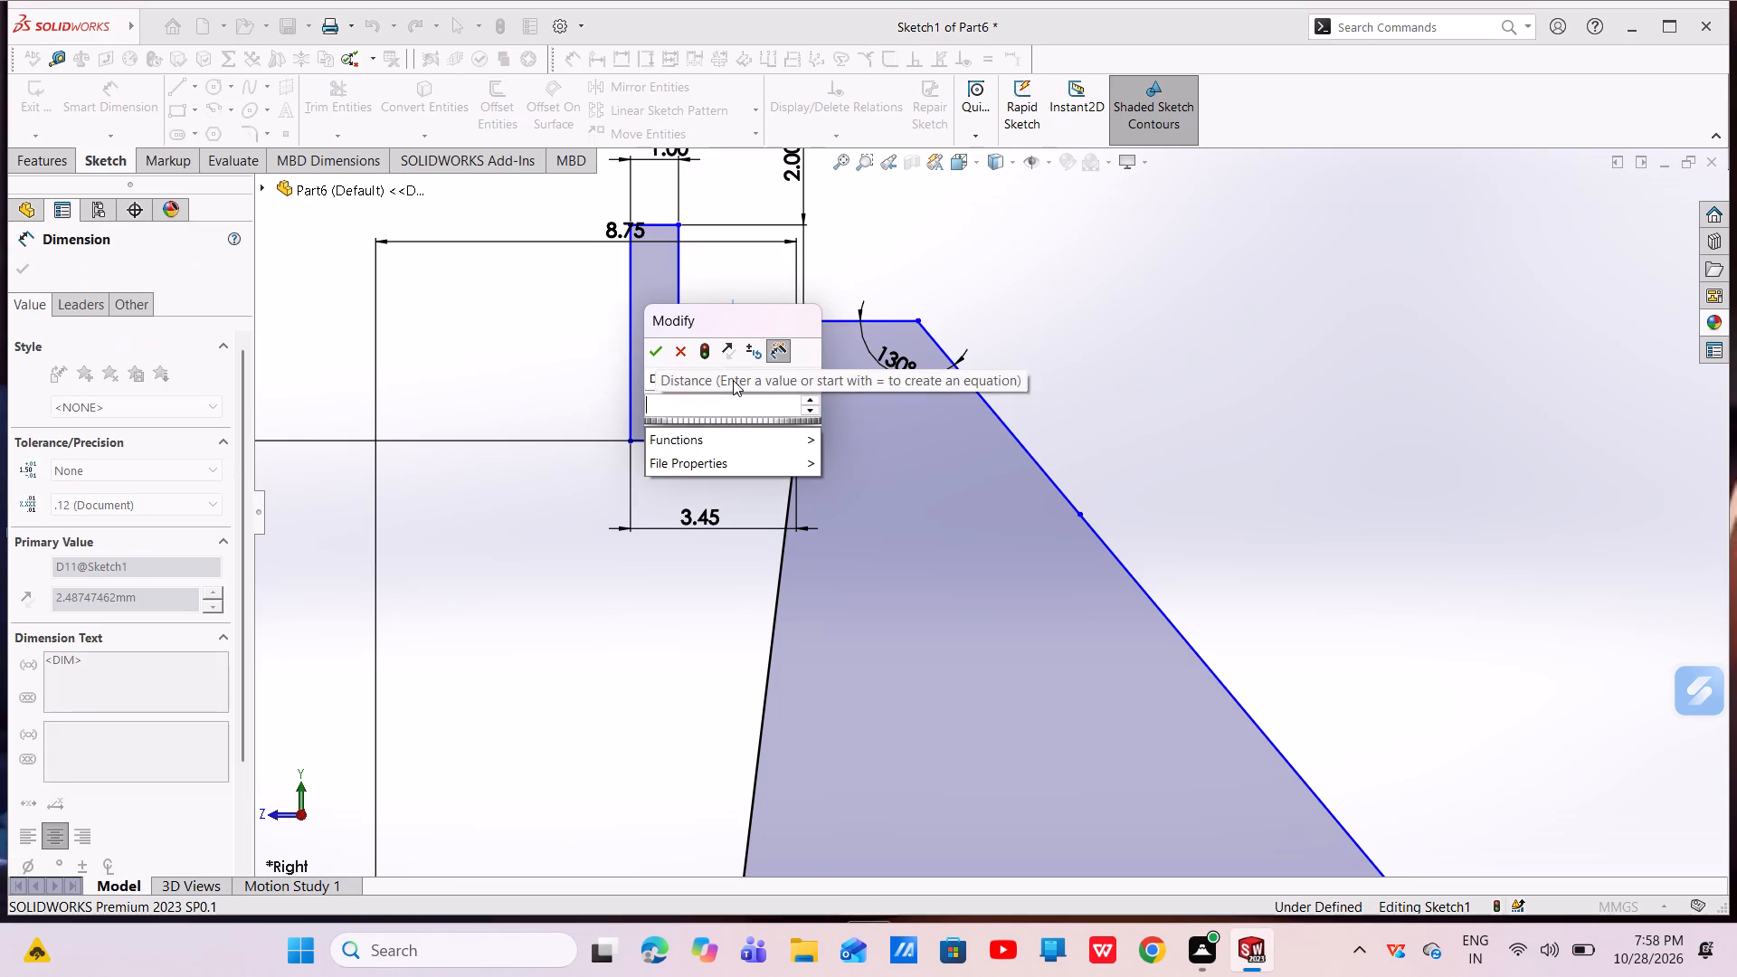
pyautogui.press('1')
pyautogui.press('Return')
pyautogui.scroll(2, 1140, 545)
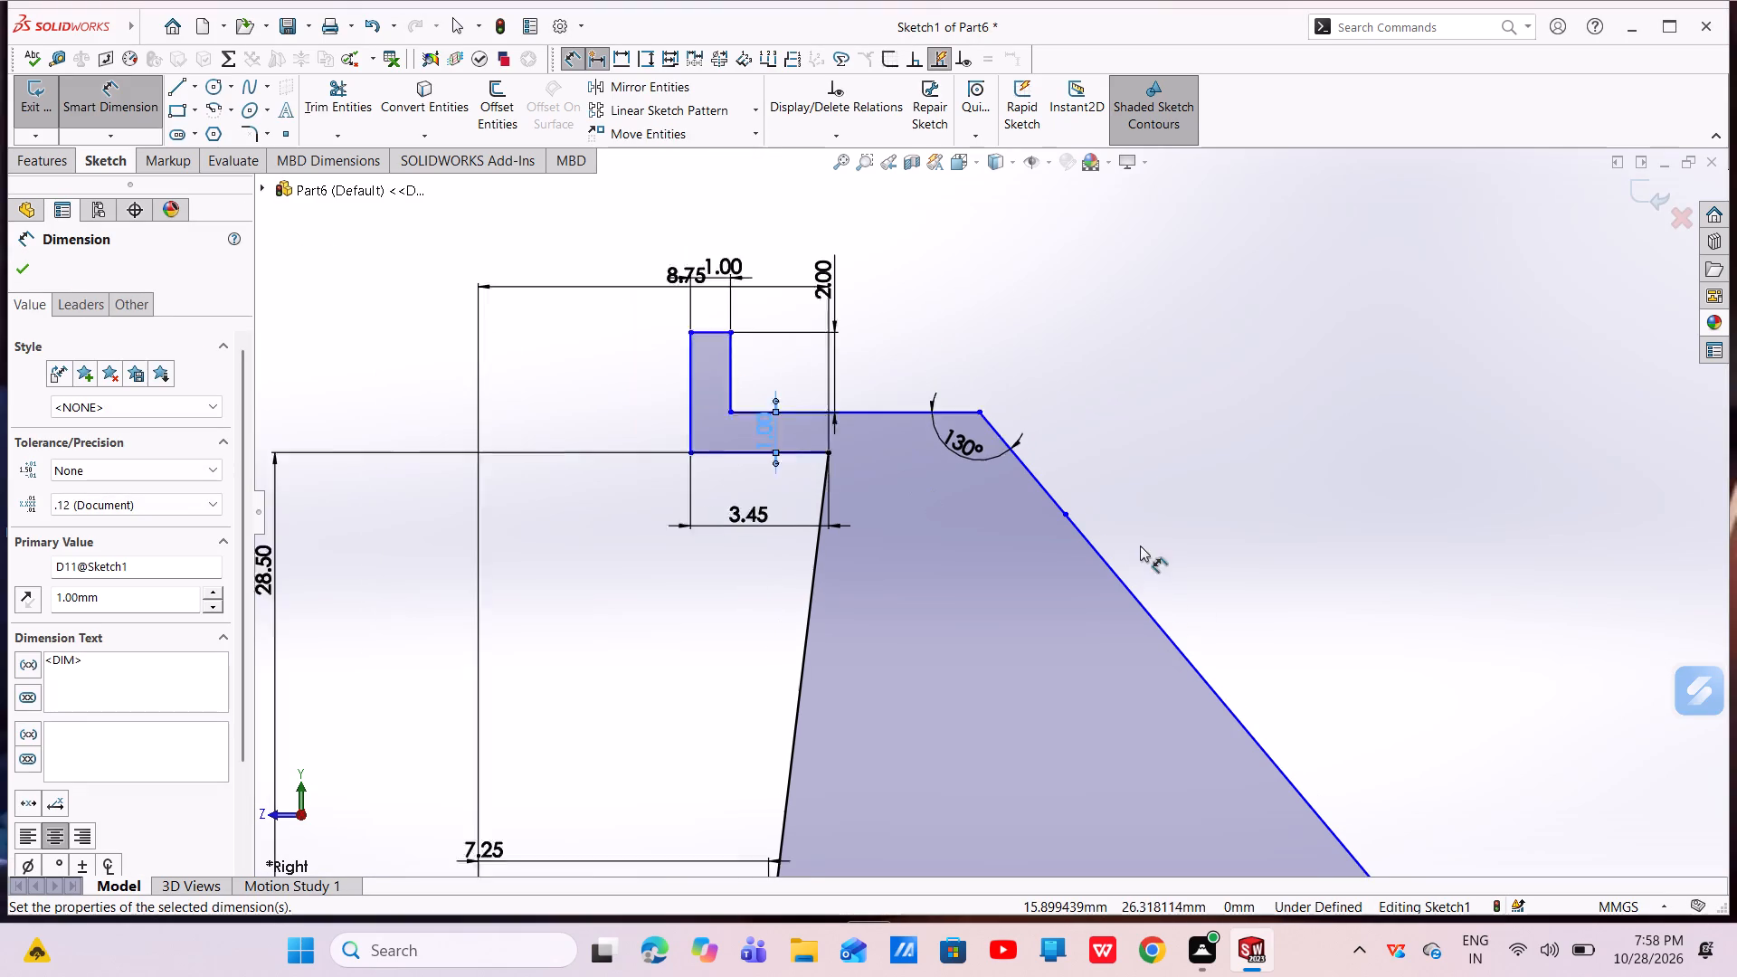
pyautogui.scroll(2, 1140, 545)
pyautogui.scroll(3, 1061, 629)
pyautogui.scroll(-2, 1179, 645)
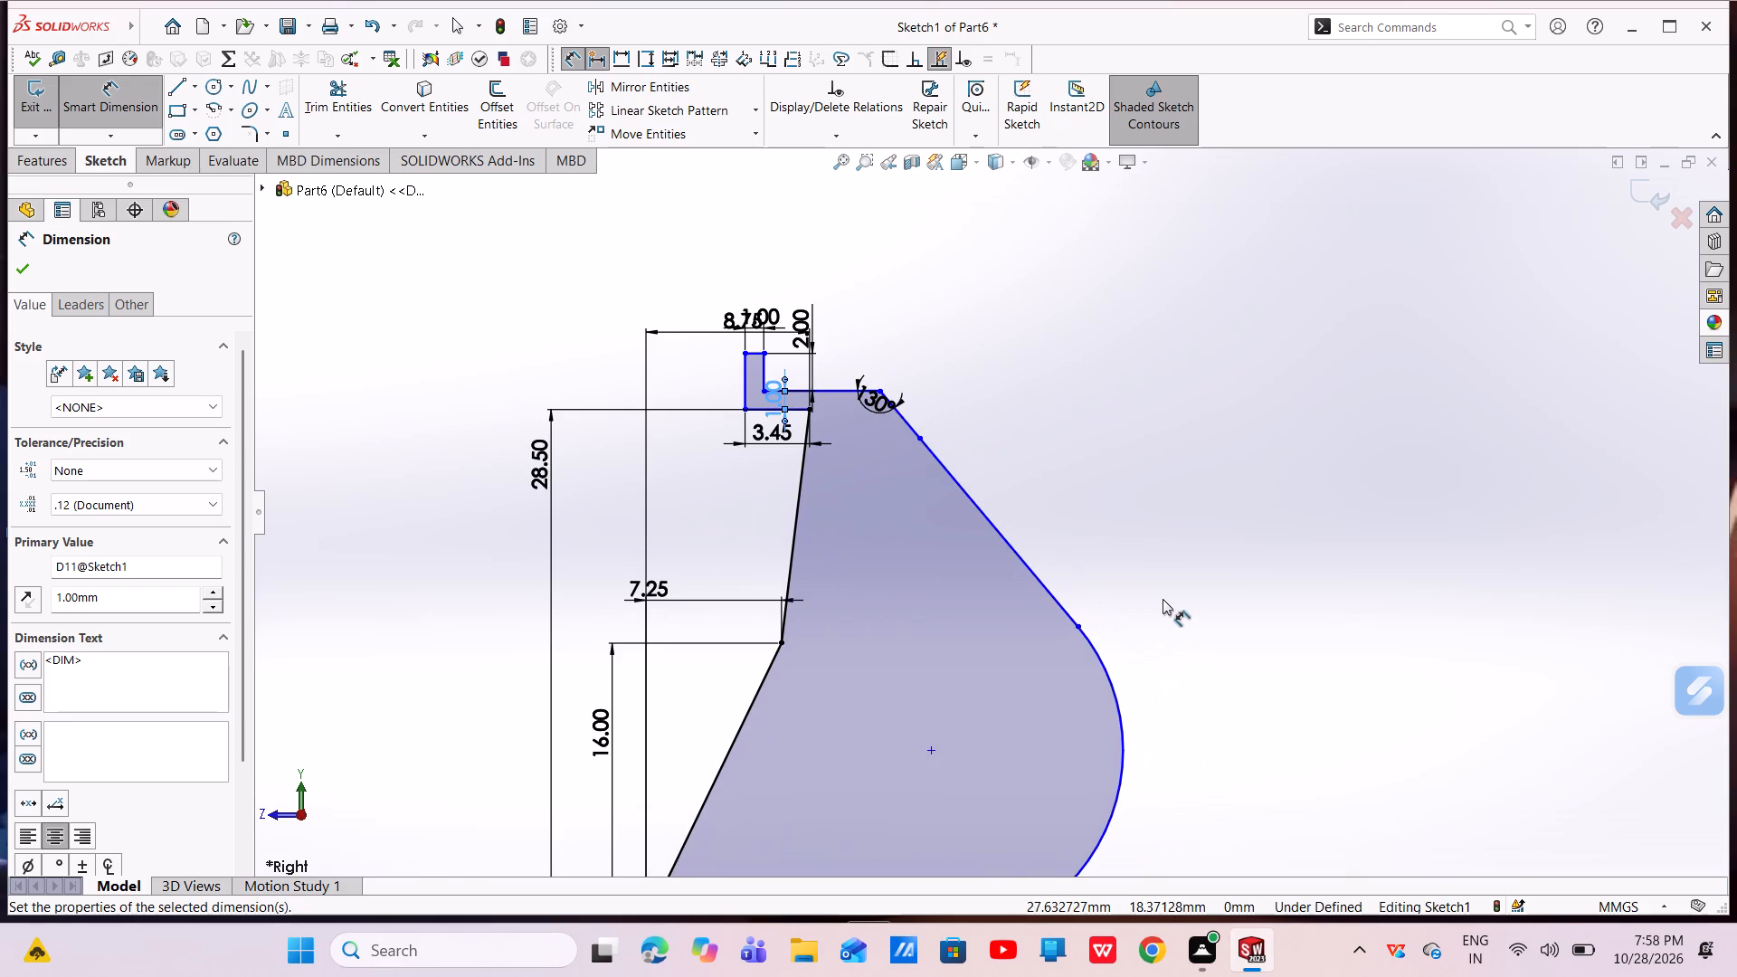
pyautogui.press('Escape')
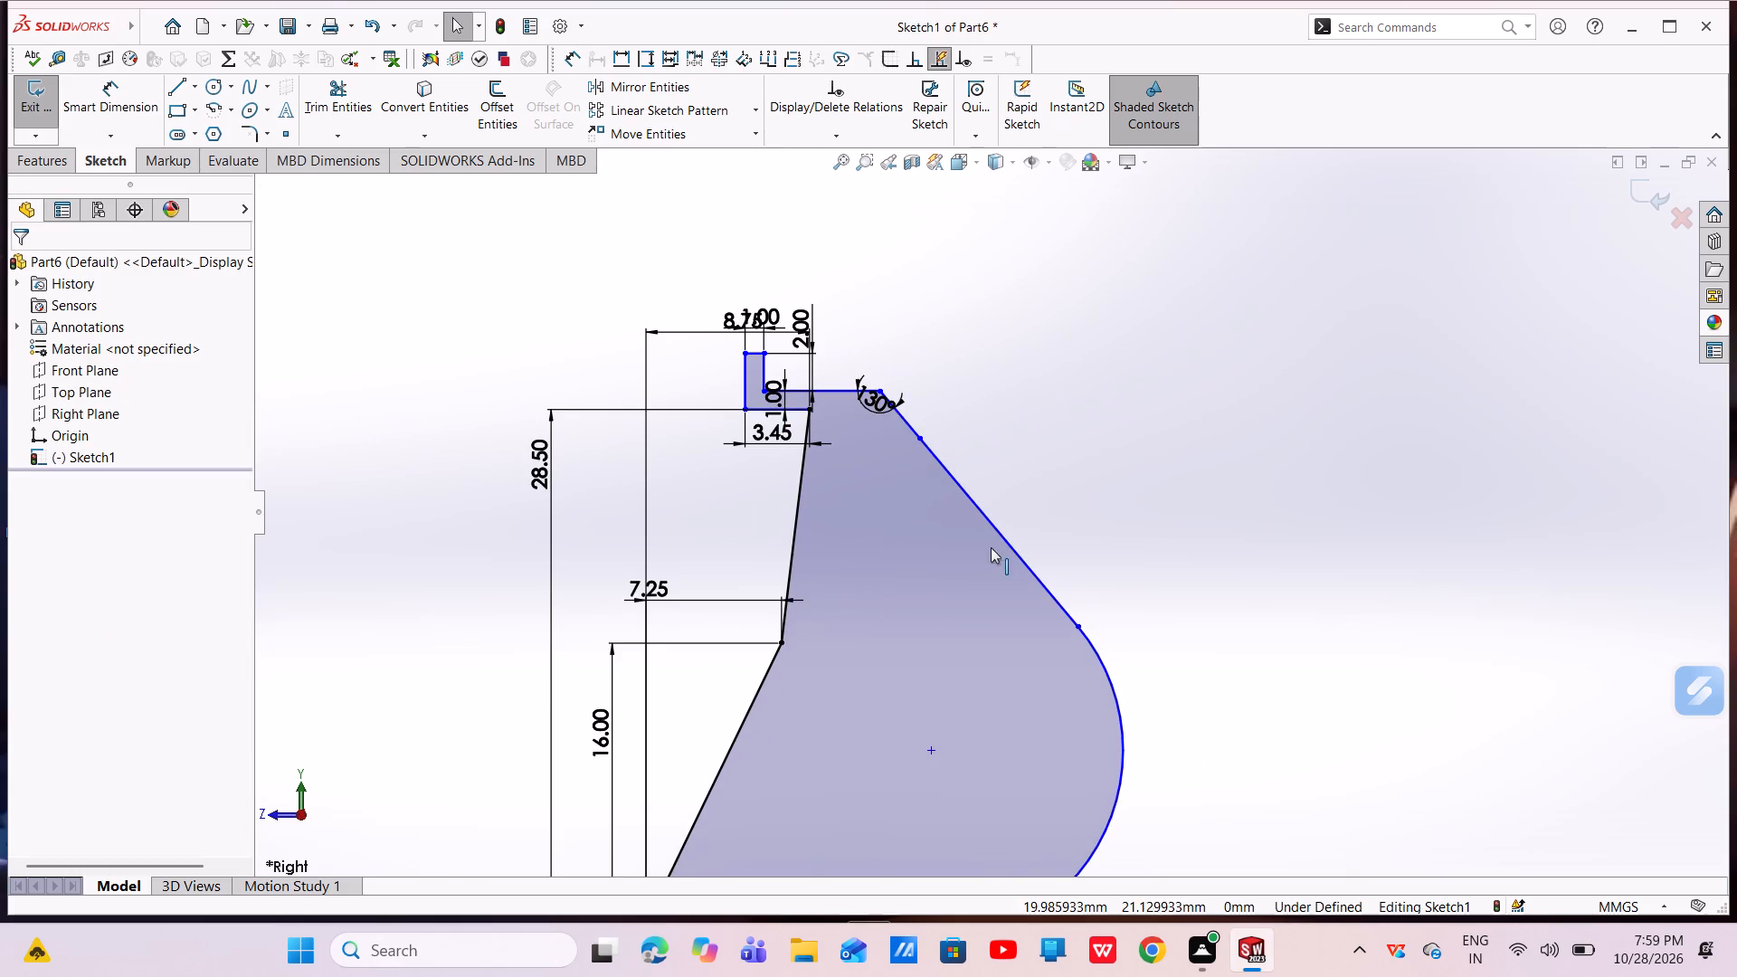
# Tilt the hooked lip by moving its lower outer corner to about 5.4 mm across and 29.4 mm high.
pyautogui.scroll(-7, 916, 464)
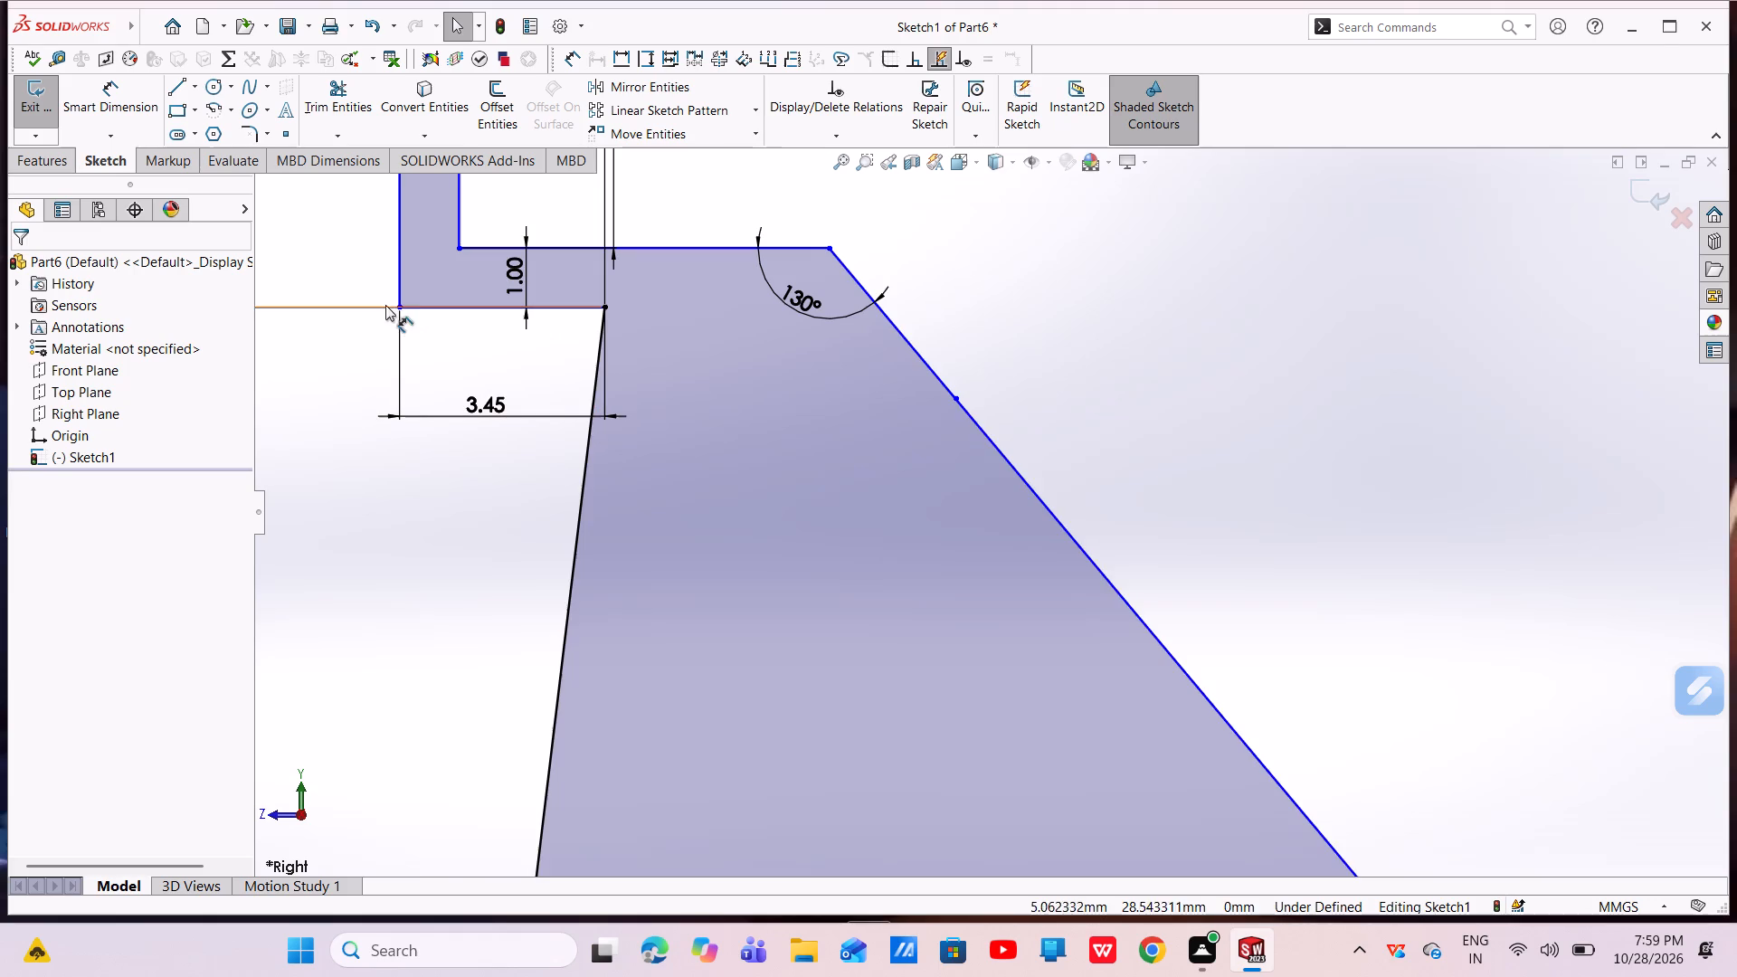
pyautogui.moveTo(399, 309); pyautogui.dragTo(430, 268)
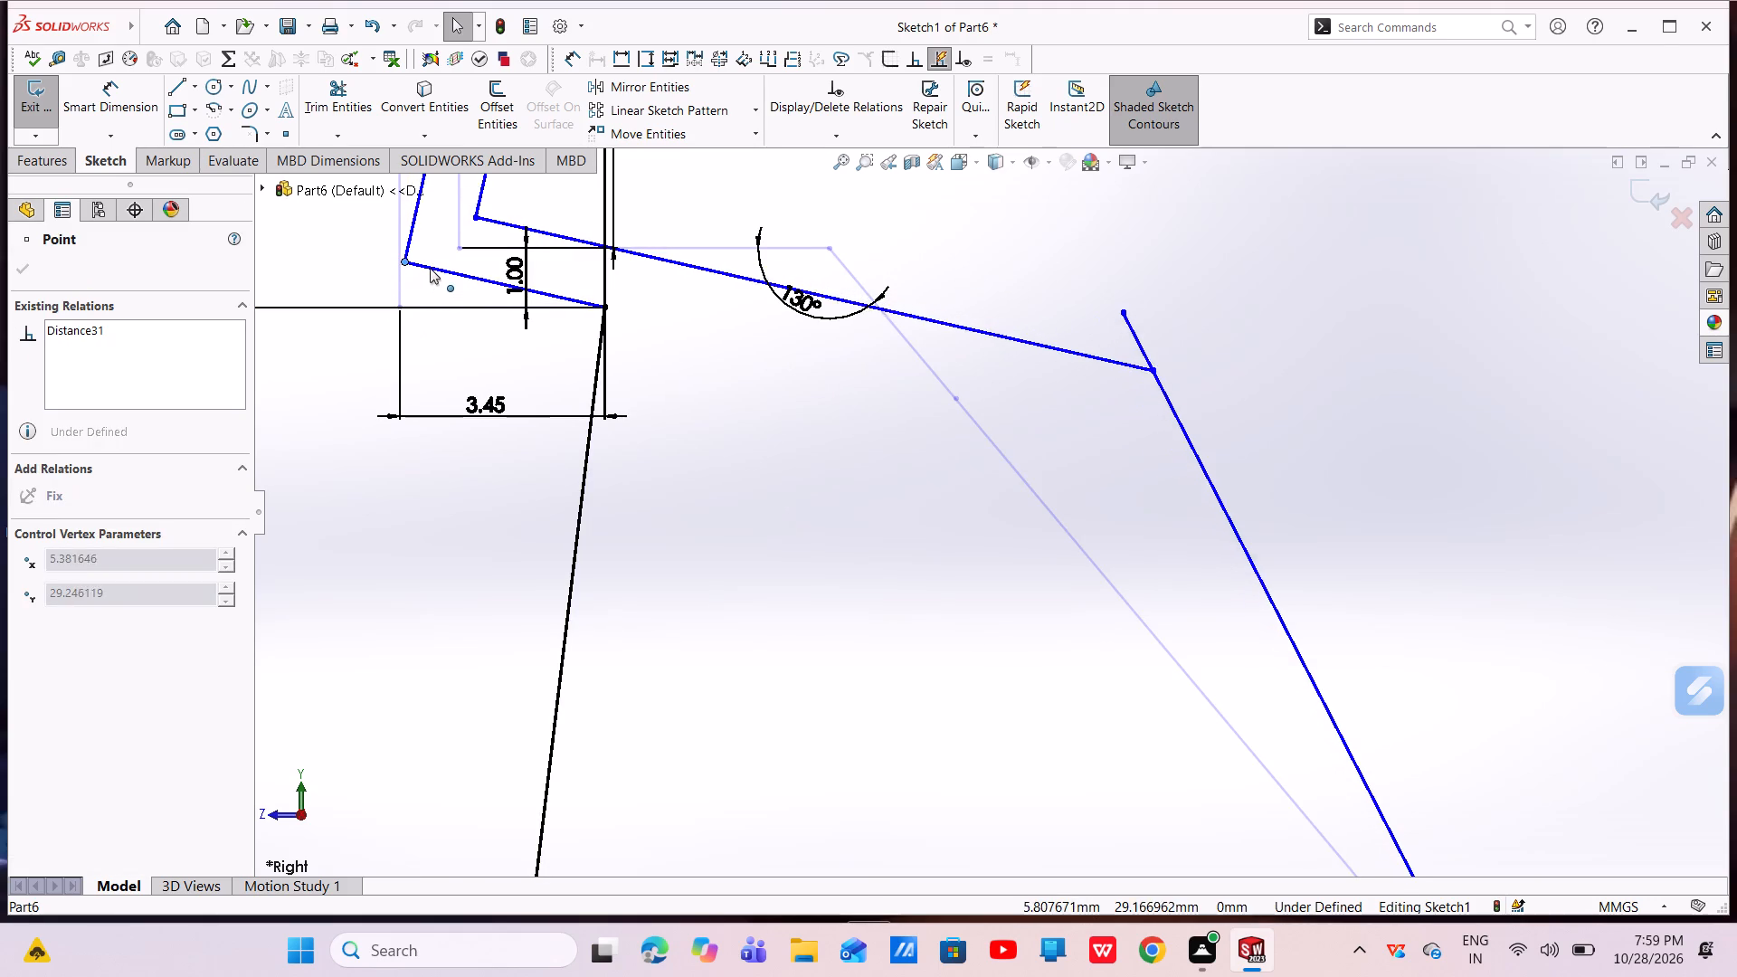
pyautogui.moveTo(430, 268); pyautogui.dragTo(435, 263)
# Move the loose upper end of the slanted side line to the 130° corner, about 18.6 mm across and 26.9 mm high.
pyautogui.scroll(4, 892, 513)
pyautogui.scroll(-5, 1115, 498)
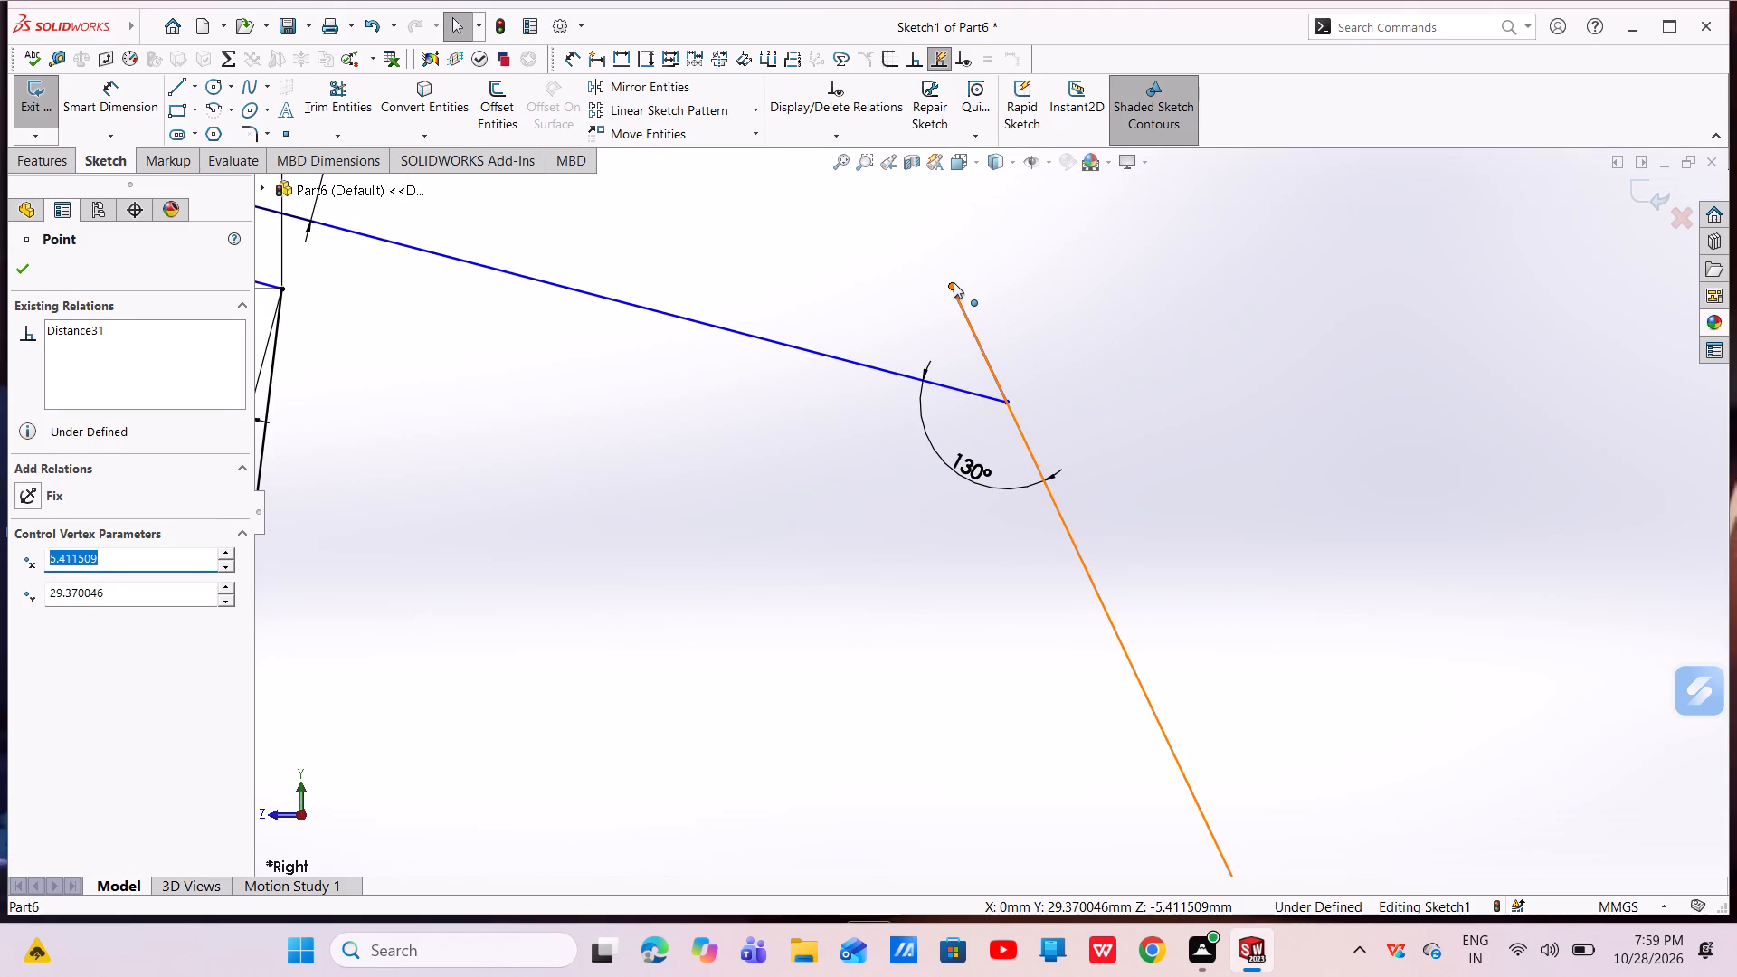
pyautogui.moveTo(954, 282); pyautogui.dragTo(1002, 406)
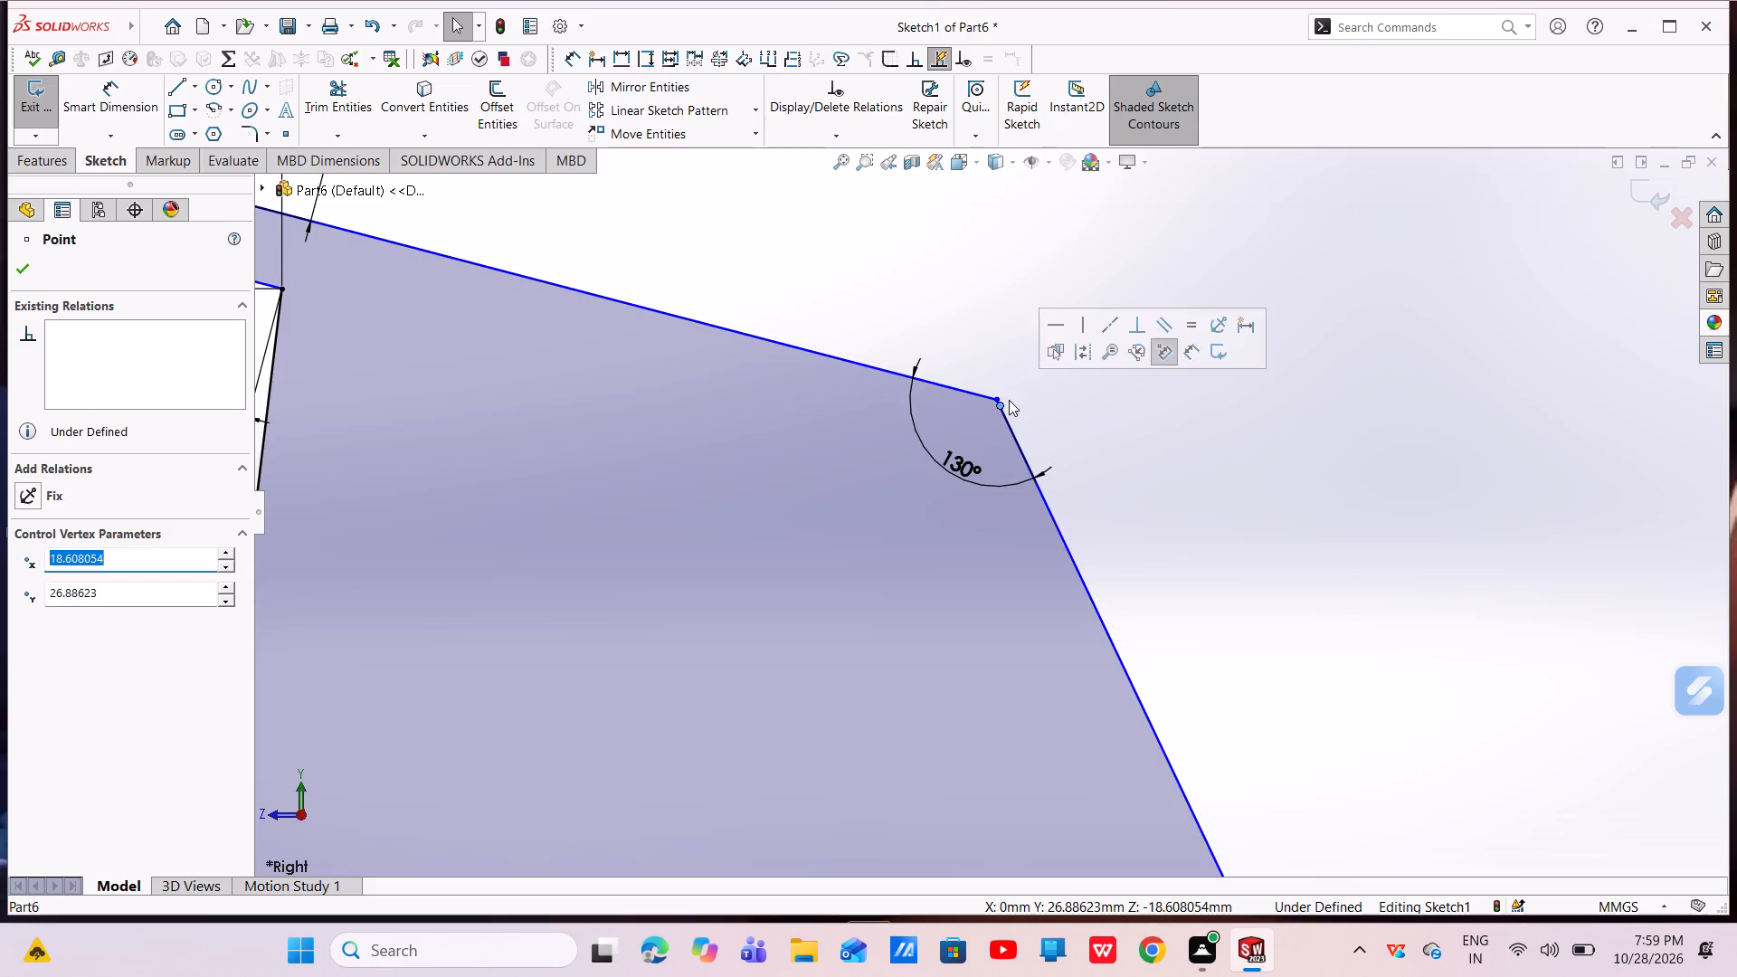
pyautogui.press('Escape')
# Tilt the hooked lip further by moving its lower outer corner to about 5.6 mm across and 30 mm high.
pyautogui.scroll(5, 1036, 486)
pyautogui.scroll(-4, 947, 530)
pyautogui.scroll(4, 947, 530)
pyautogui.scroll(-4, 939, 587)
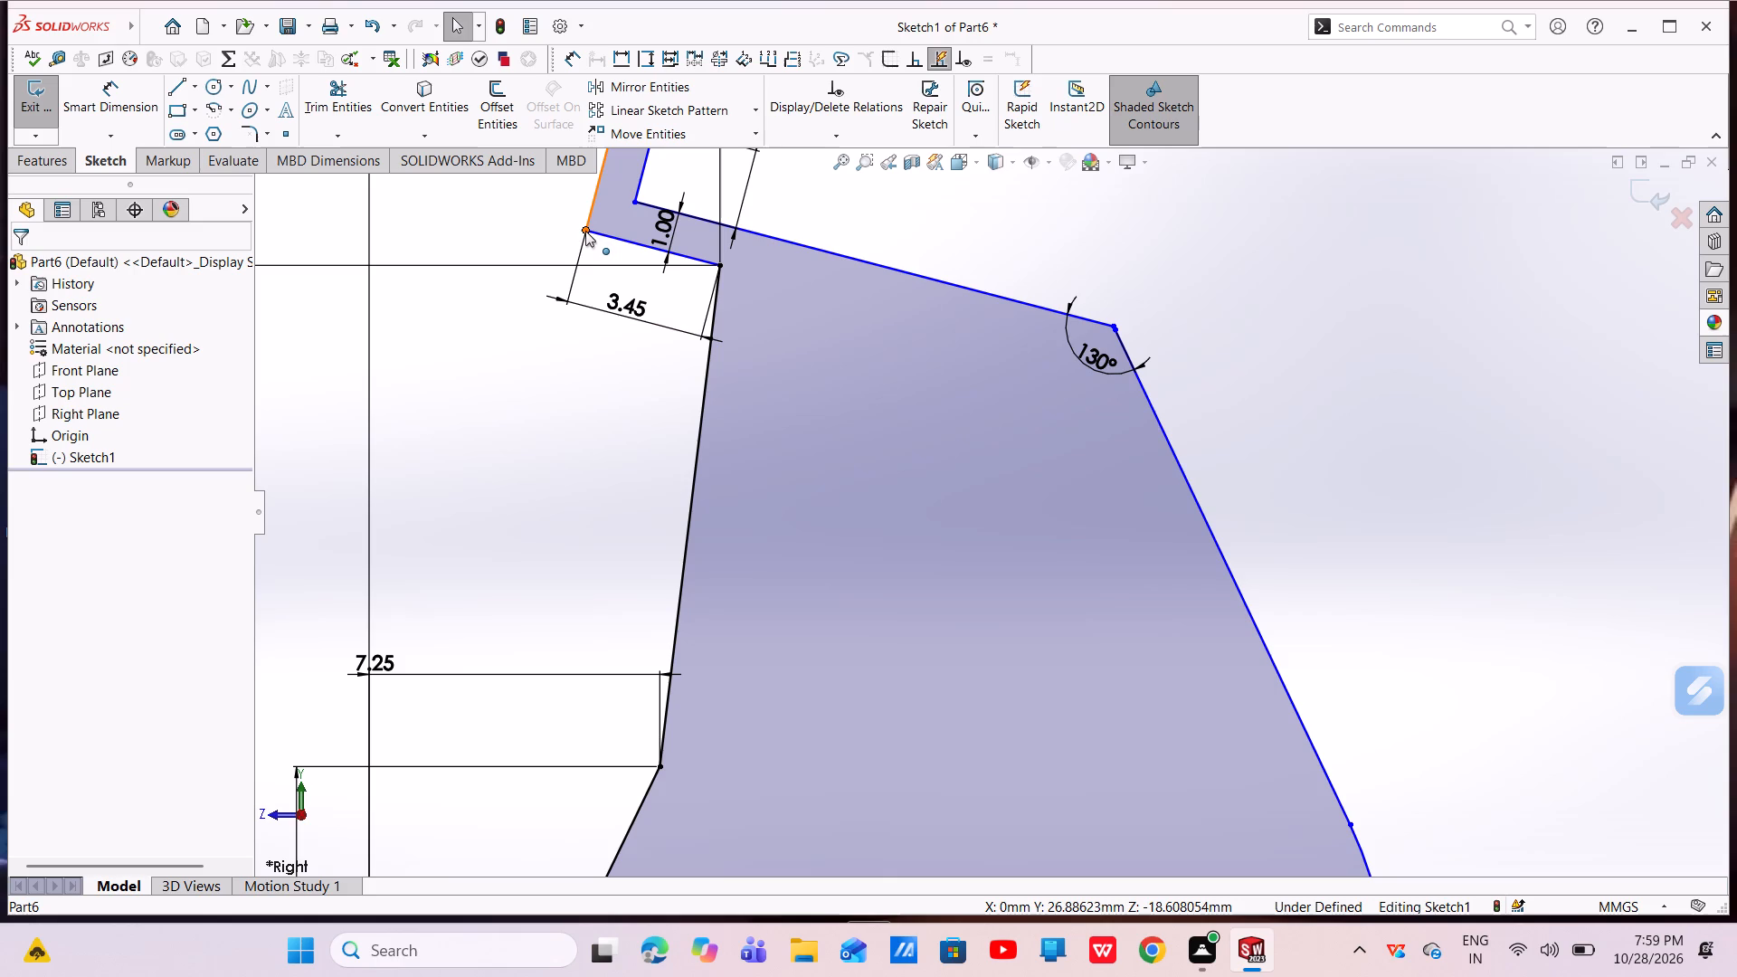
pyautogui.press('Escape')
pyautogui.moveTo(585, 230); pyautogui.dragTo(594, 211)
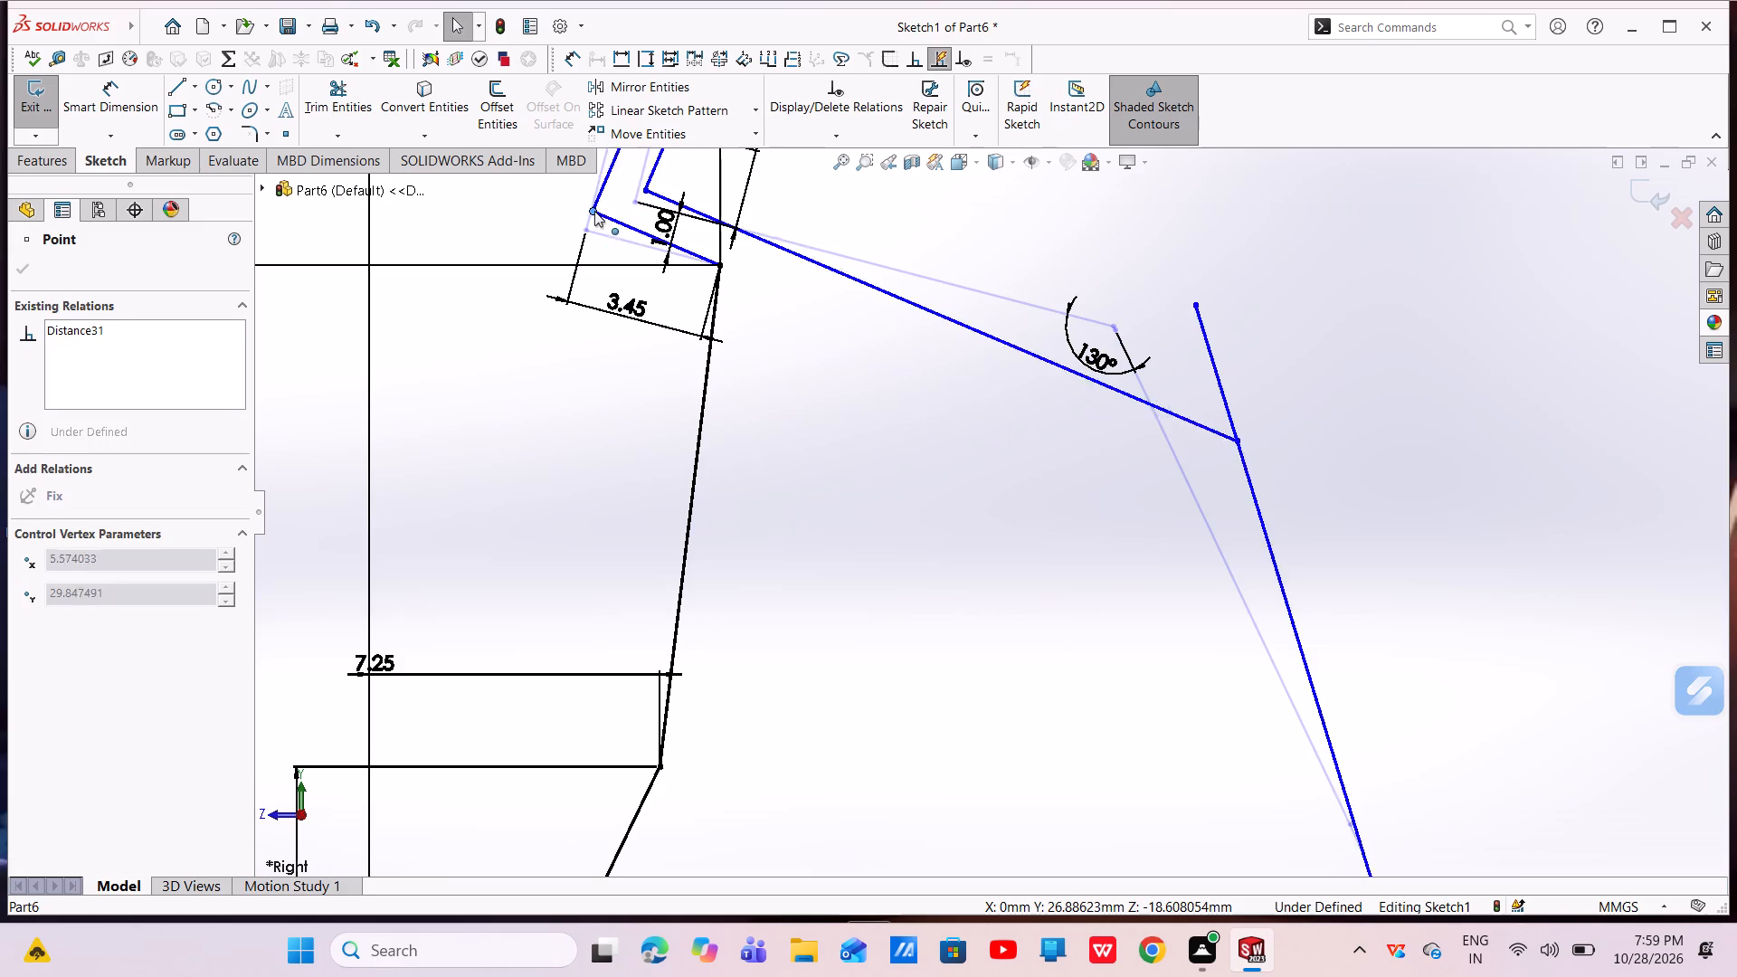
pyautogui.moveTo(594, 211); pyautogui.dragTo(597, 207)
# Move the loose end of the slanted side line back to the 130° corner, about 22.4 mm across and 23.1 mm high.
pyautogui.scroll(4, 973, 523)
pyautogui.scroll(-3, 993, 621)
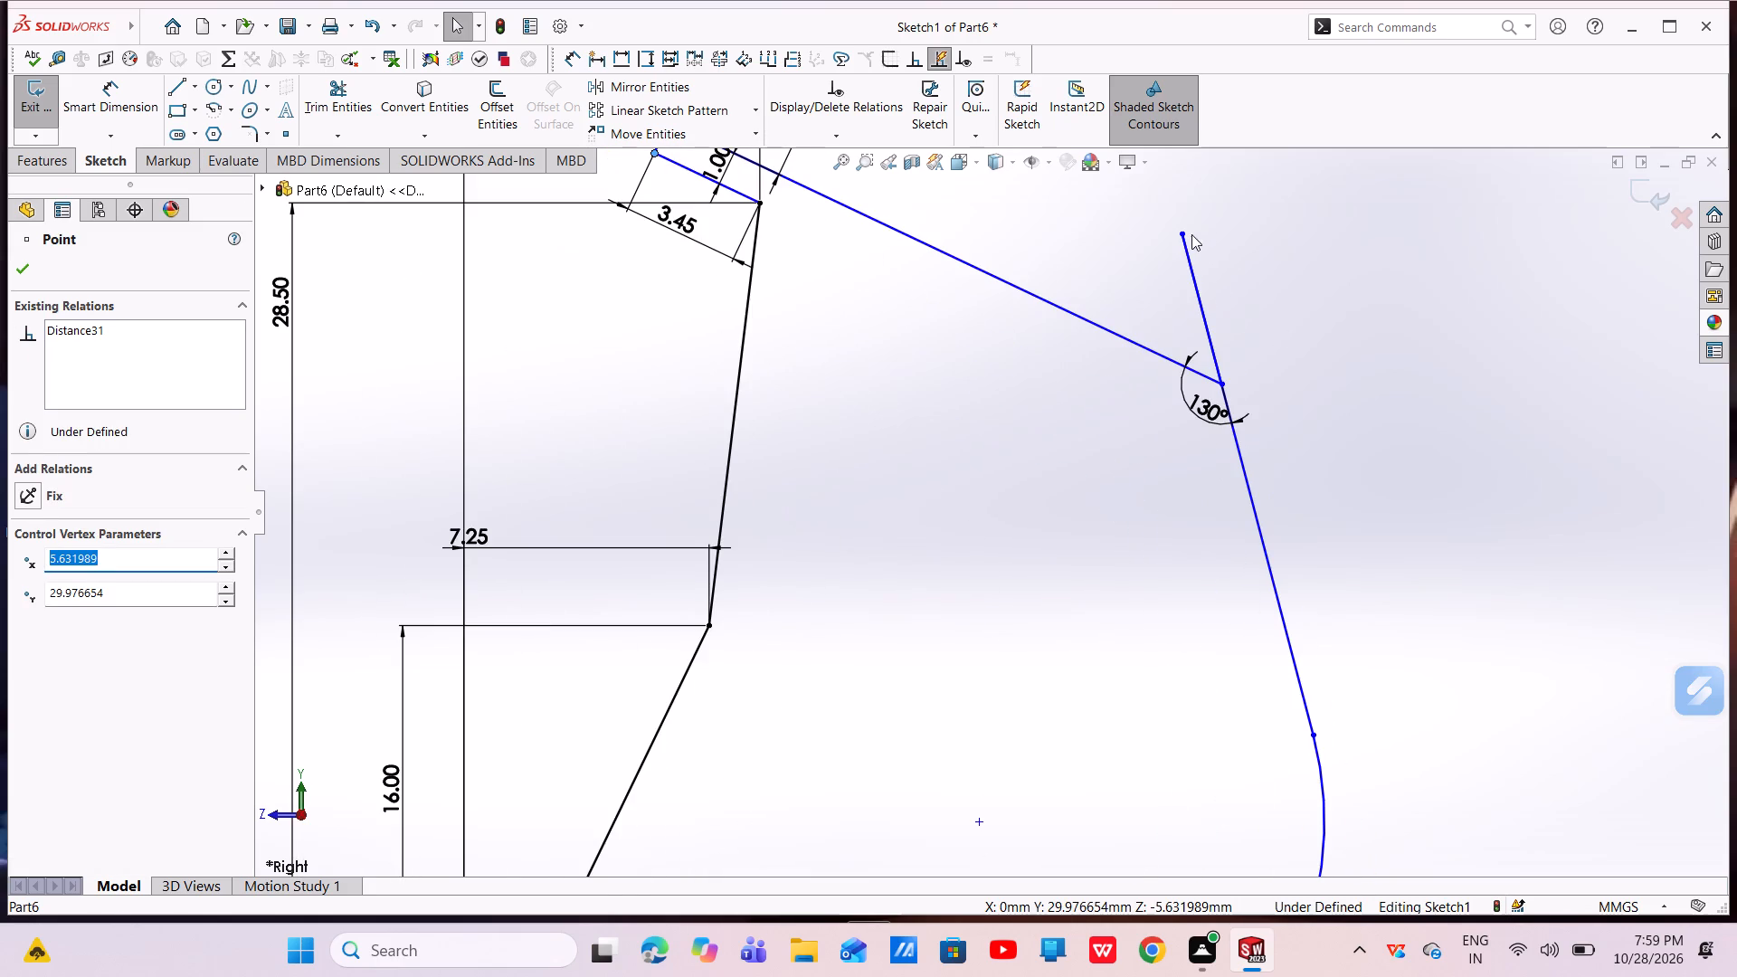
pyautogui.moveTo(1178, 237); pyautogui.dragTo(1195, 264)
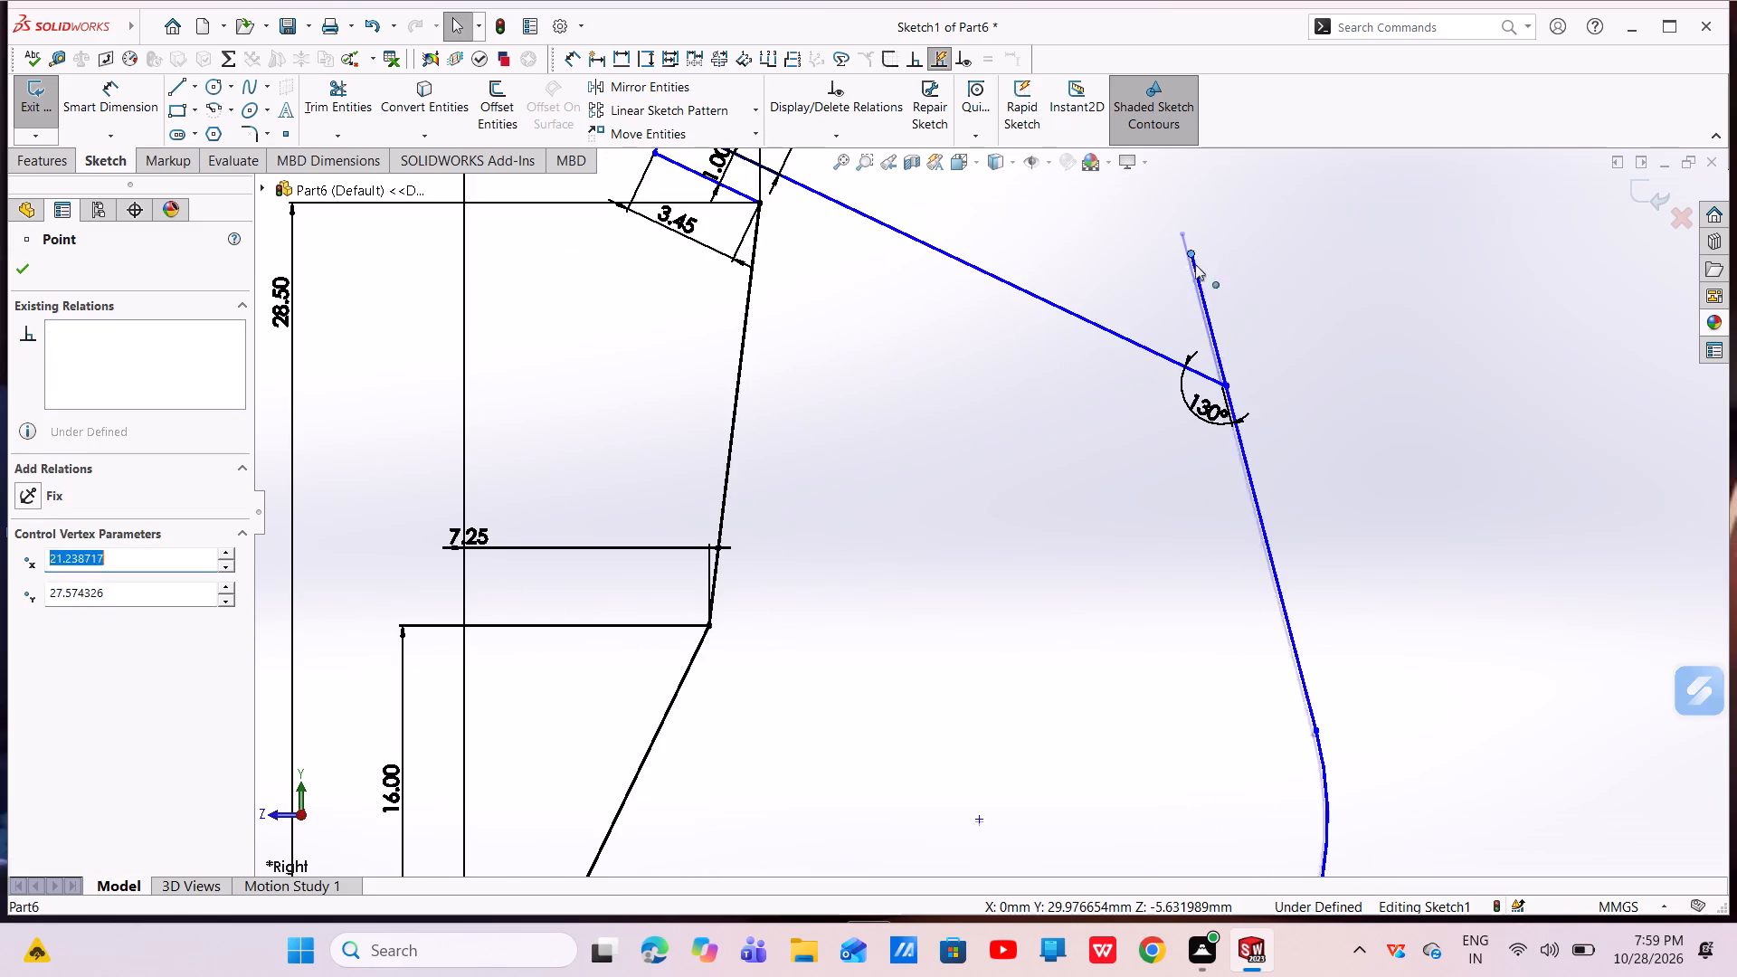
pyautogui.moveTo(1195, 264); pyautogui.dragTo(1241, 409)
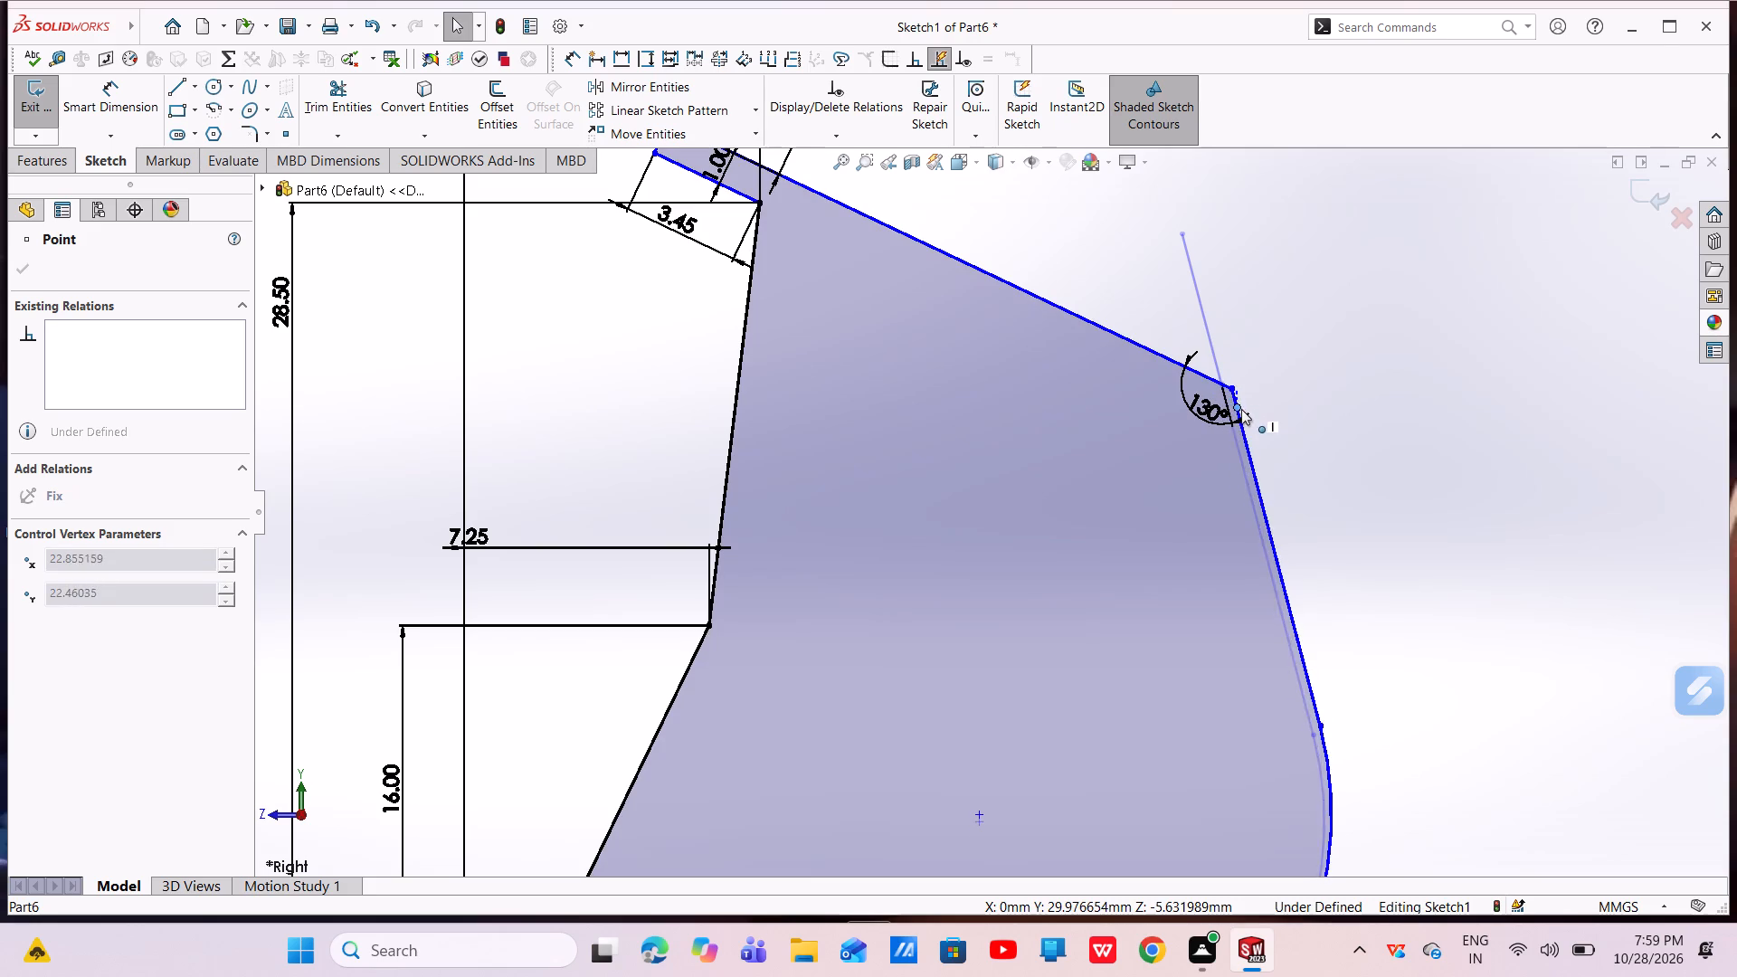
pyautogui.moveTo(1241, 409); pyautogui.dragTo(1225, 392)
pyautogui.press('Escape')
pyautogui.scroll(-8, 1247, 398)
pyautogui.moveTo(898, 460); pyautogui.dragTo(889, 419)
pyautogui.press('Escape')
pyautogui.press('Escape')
# Reposition the 130° angle dimension further inside the profile, away from its corner.
pyautogui.scroll(9, 1072, 477)
pyautogui.scroll(-2, 1064, 543)
pyautogui.scroll(3, 1064, 543)
pyautogui.scroll(-2, 1045, 616)
pyautogui.scroll(4, 1028, 589)
pyautogui.scroll(-3, 1004, 532)
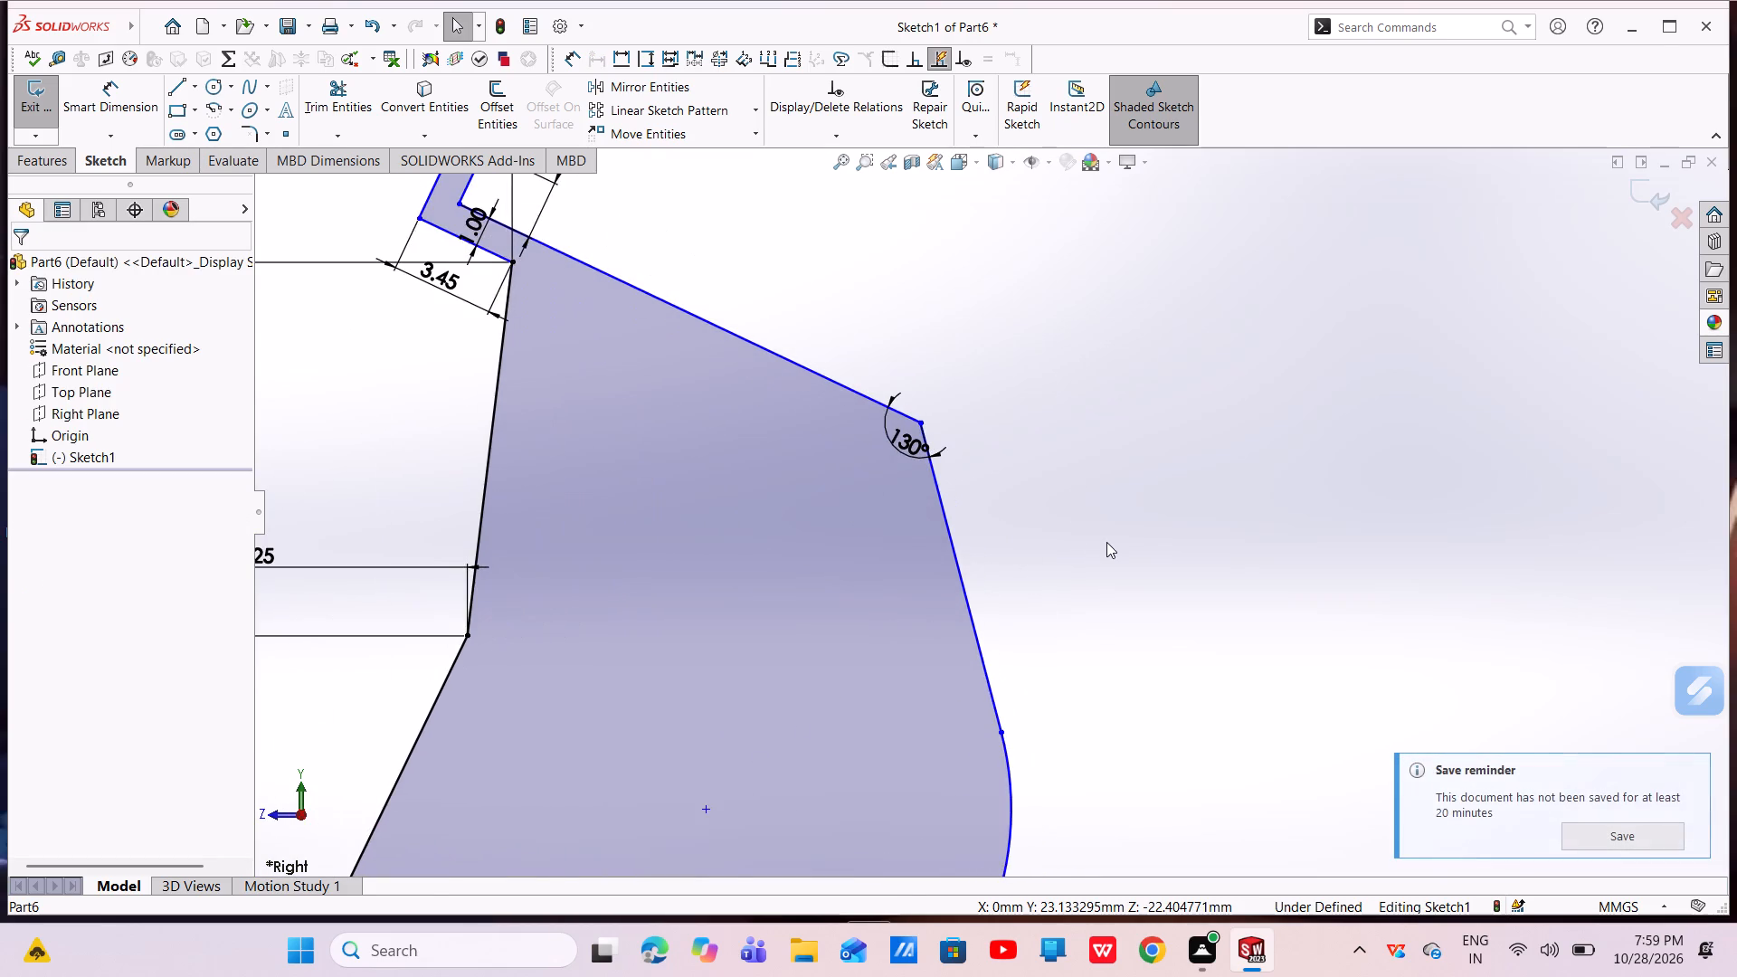
pyautogui.scroll(3, 1106, 542)
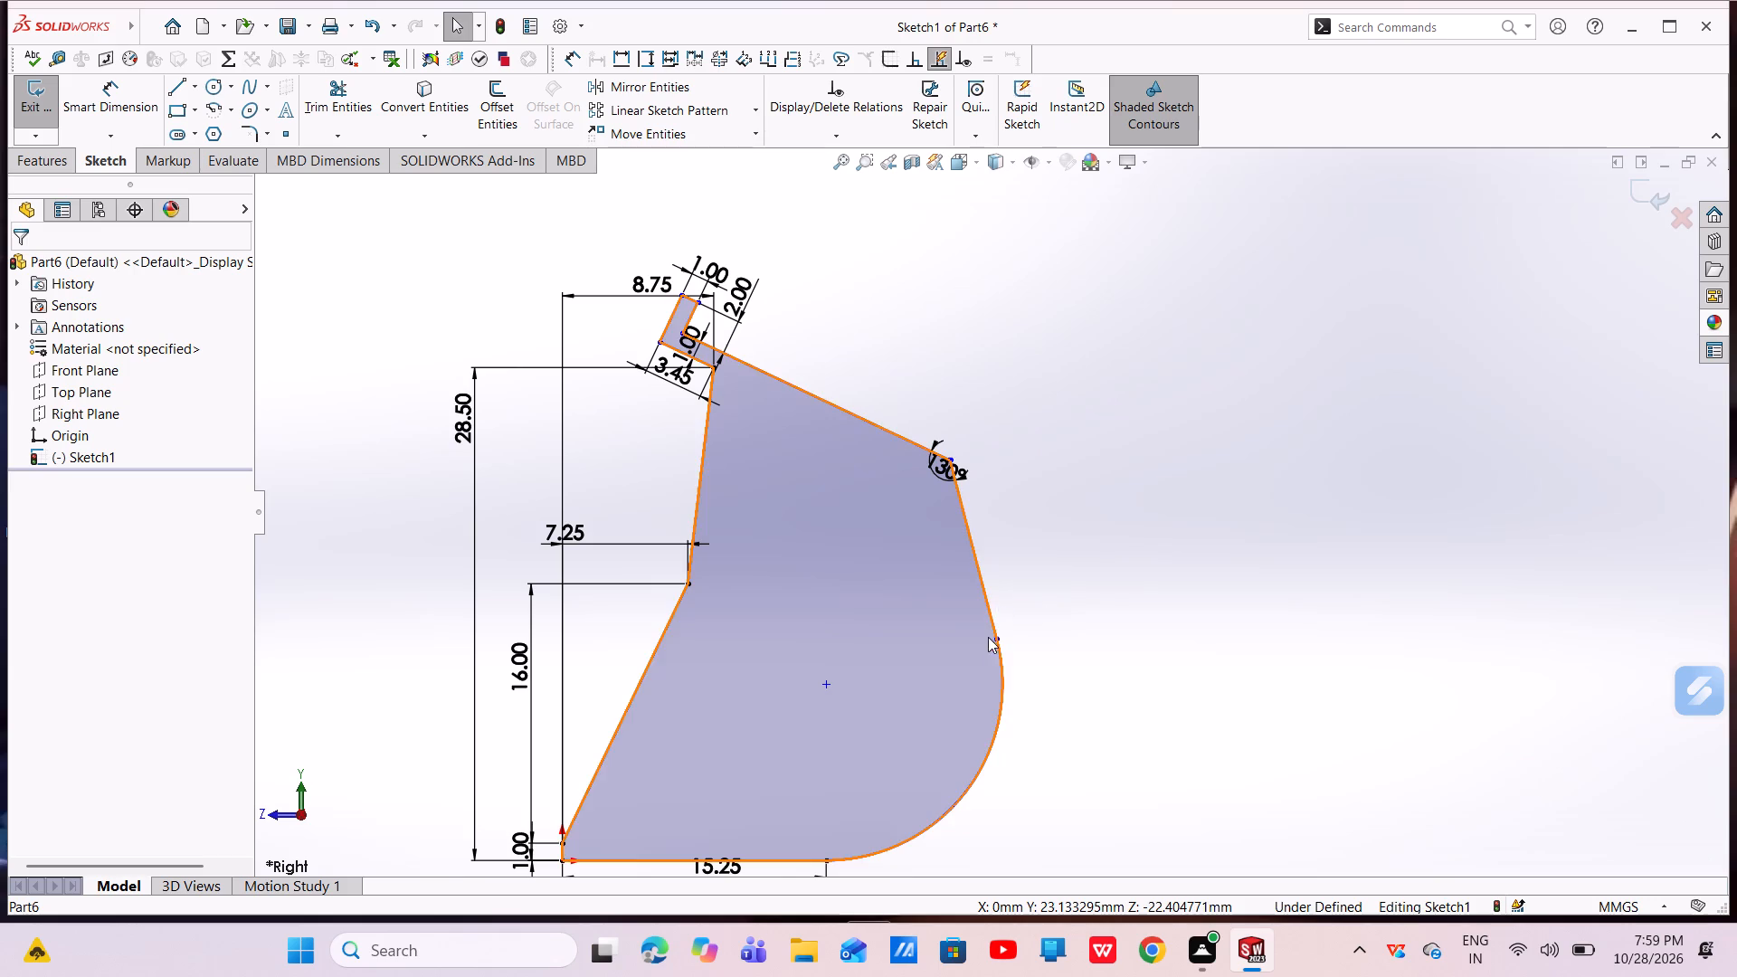
pyautogui.moveTo(948, 457); pyautogui.dragTo(942, 458)
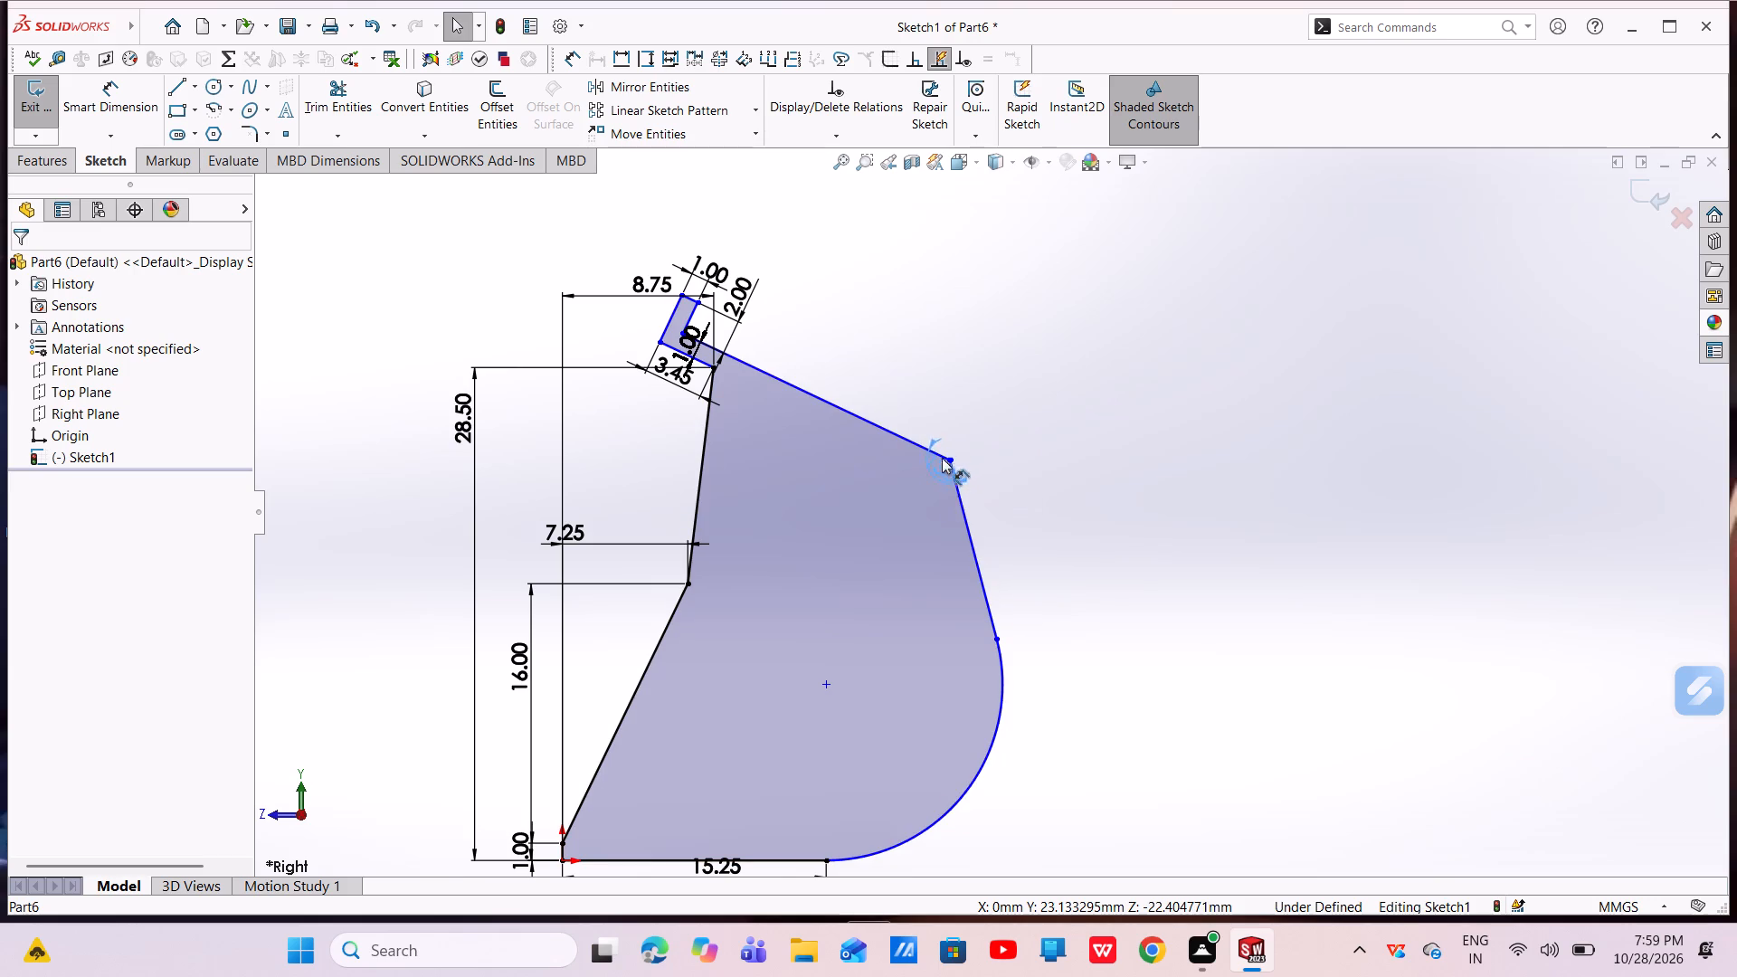
pyautogui.moveTo(942, 458); pyautogui.dragTo(906, 450)
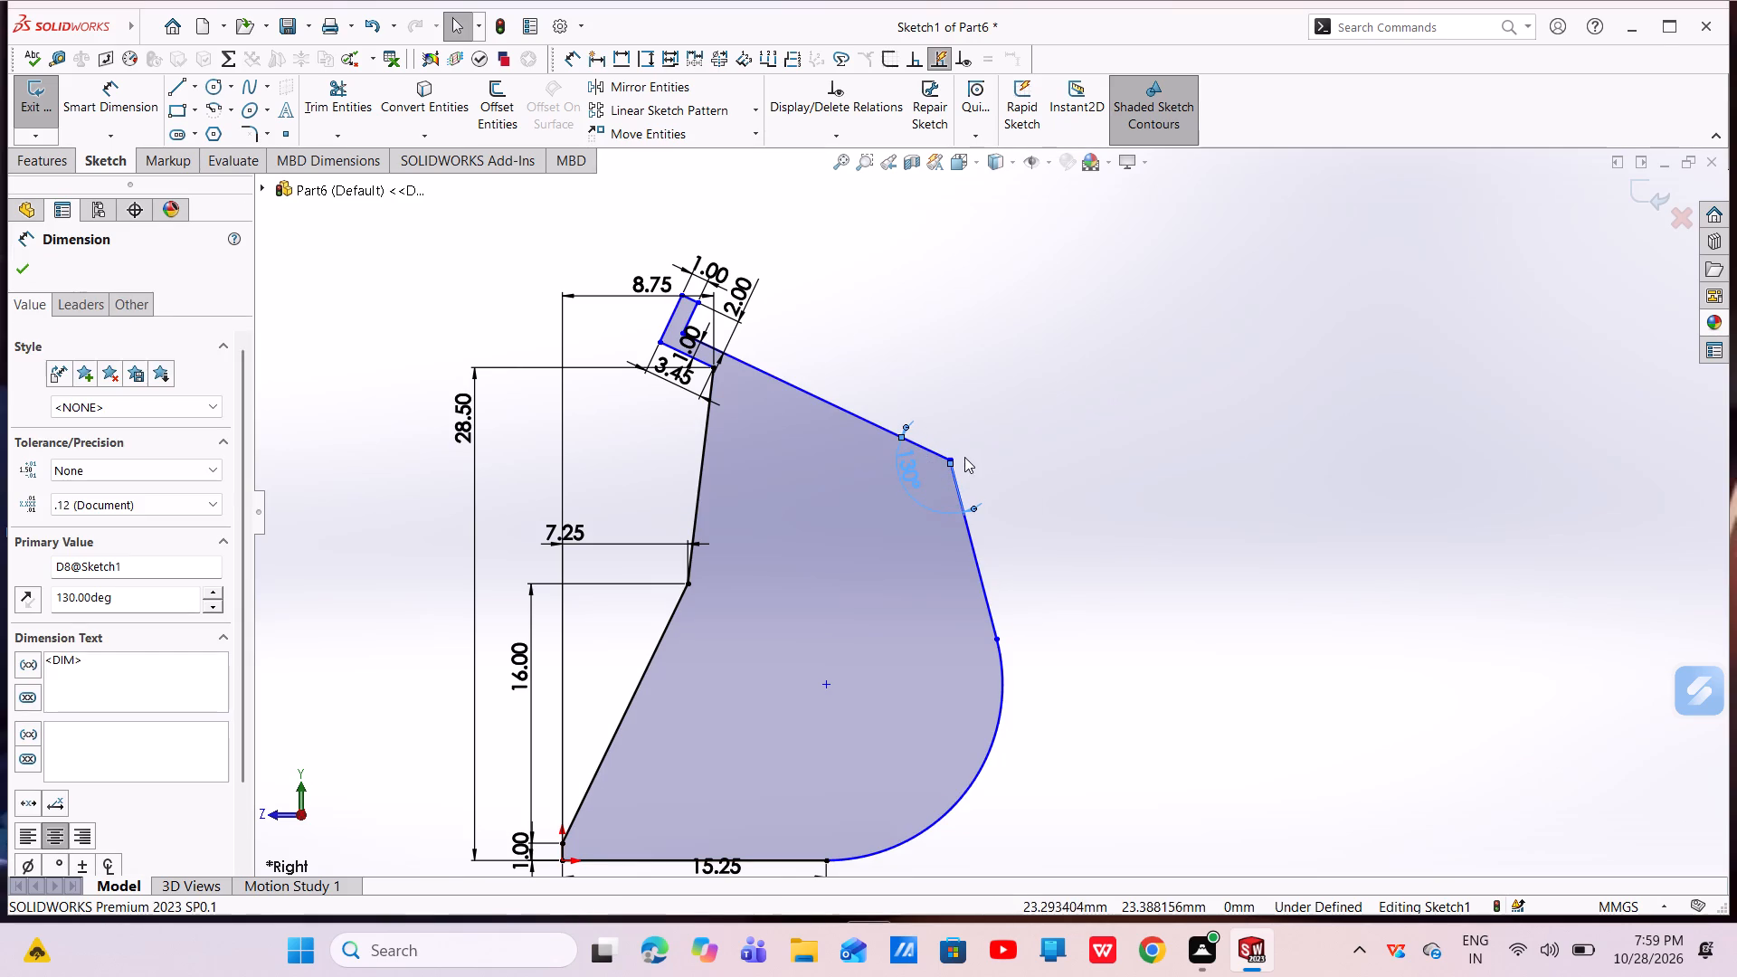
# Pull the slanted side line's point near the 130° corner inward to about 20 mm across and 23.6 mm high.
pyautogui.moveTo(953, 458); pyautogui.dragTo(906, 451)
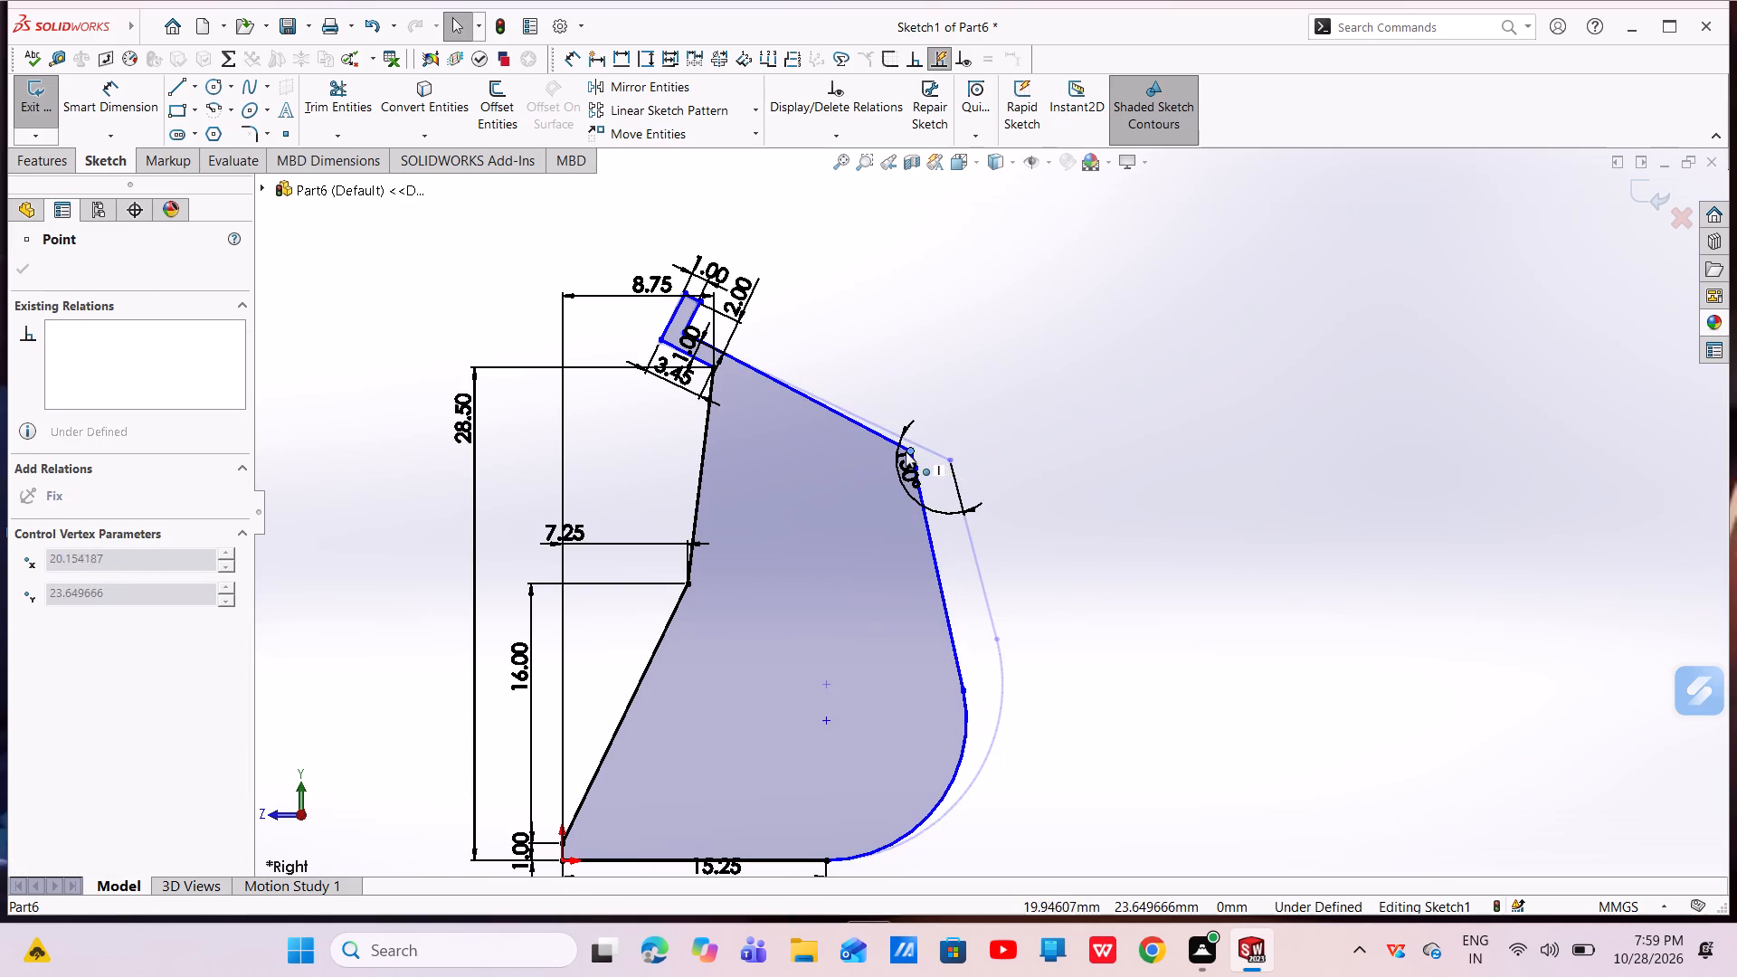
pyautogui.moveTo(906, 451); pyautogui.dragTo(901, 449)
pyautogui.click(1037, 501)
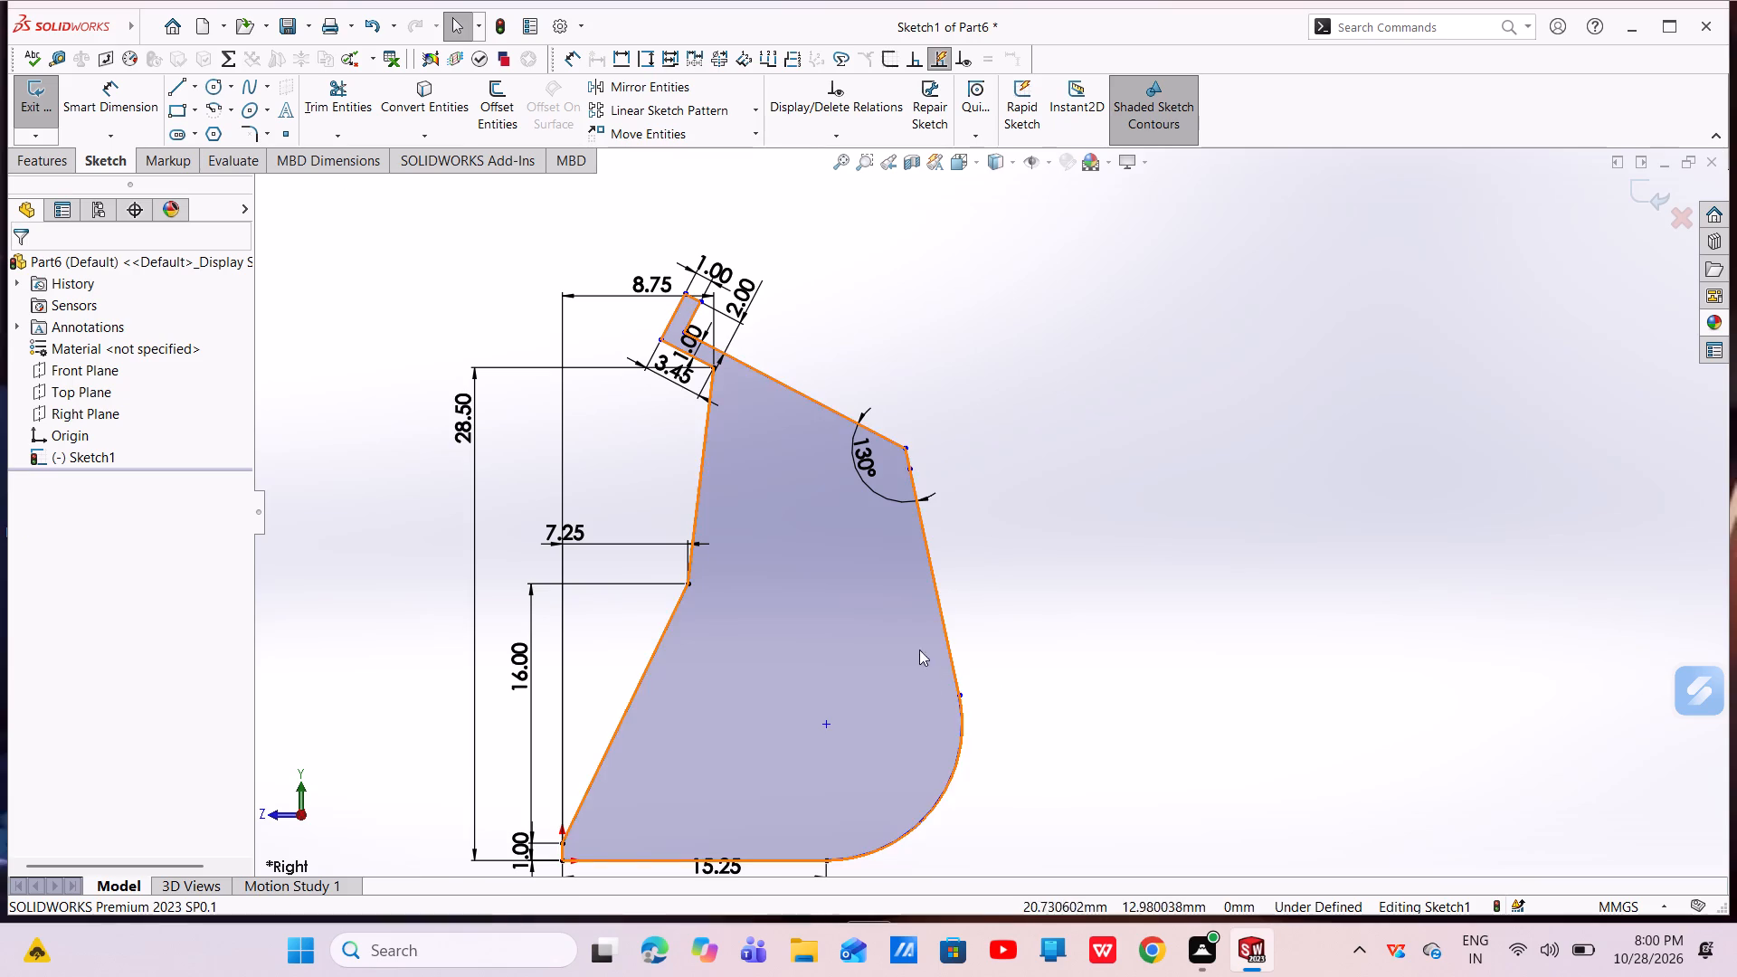
# Reshape the outer side by moving the junction of the slanted line and arc to about 23.2 mm across and 12.4 mm high.
pyautogui.moveTo(958, 690); pyautogui.dragTo(962, 652)
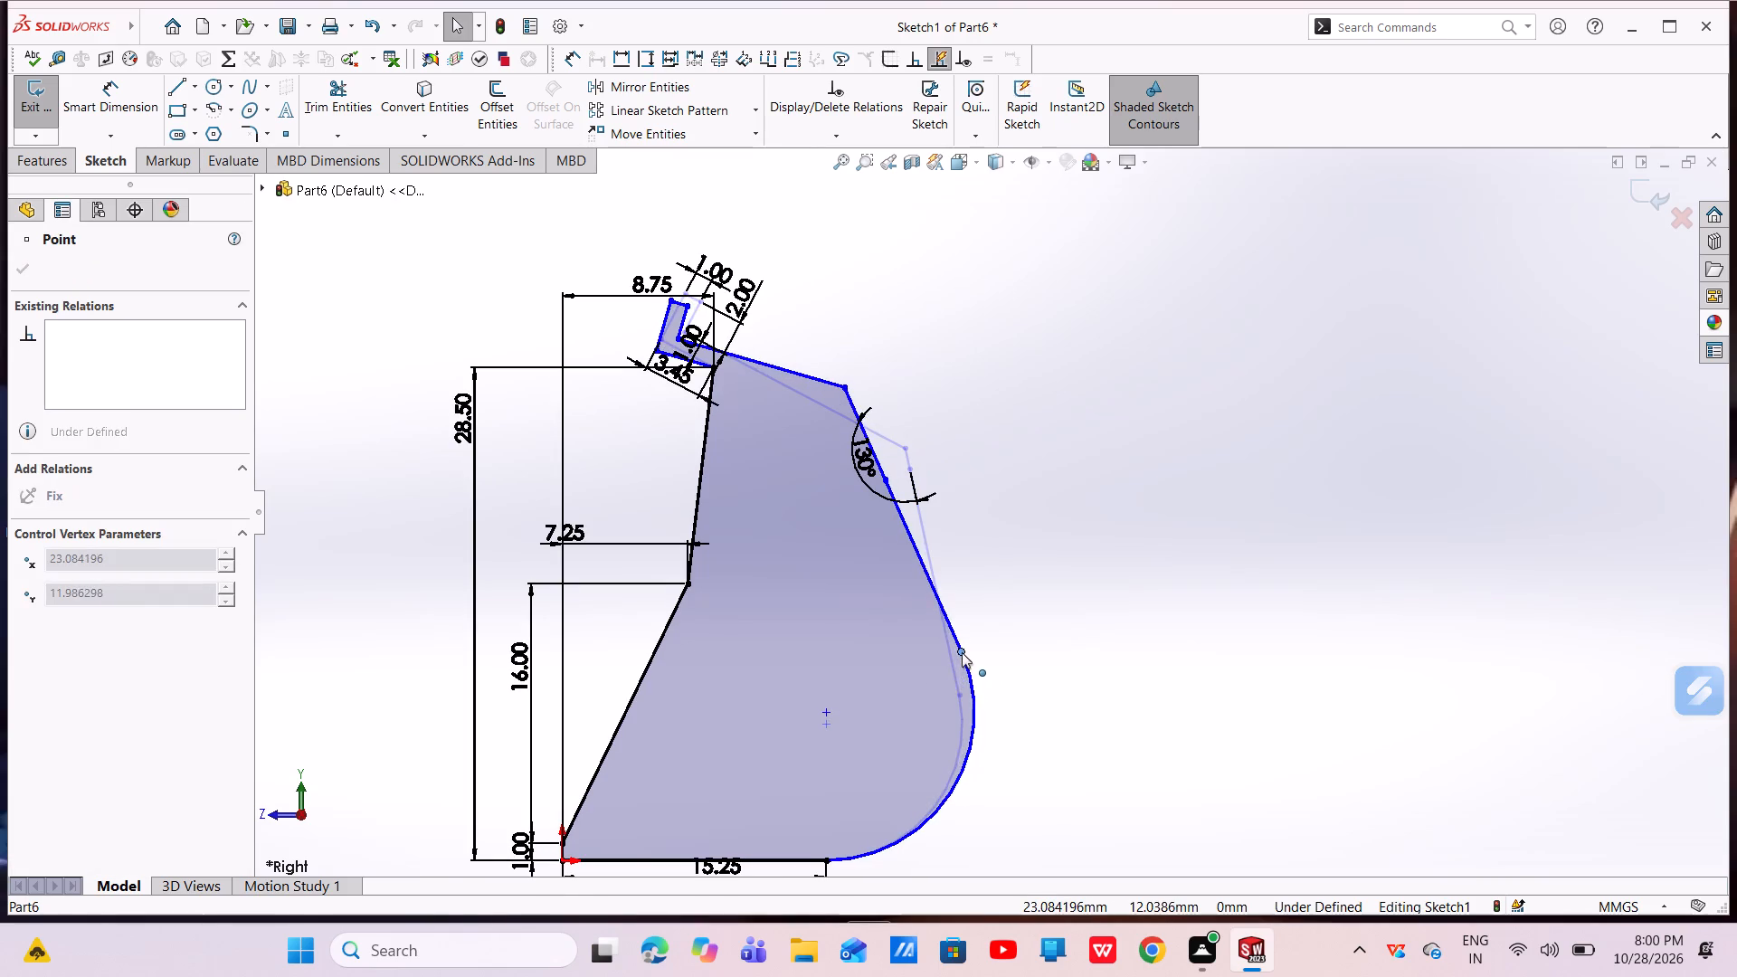
pyautogui.moveTo(962, 652); pyautogui.dragTo(970, 690)
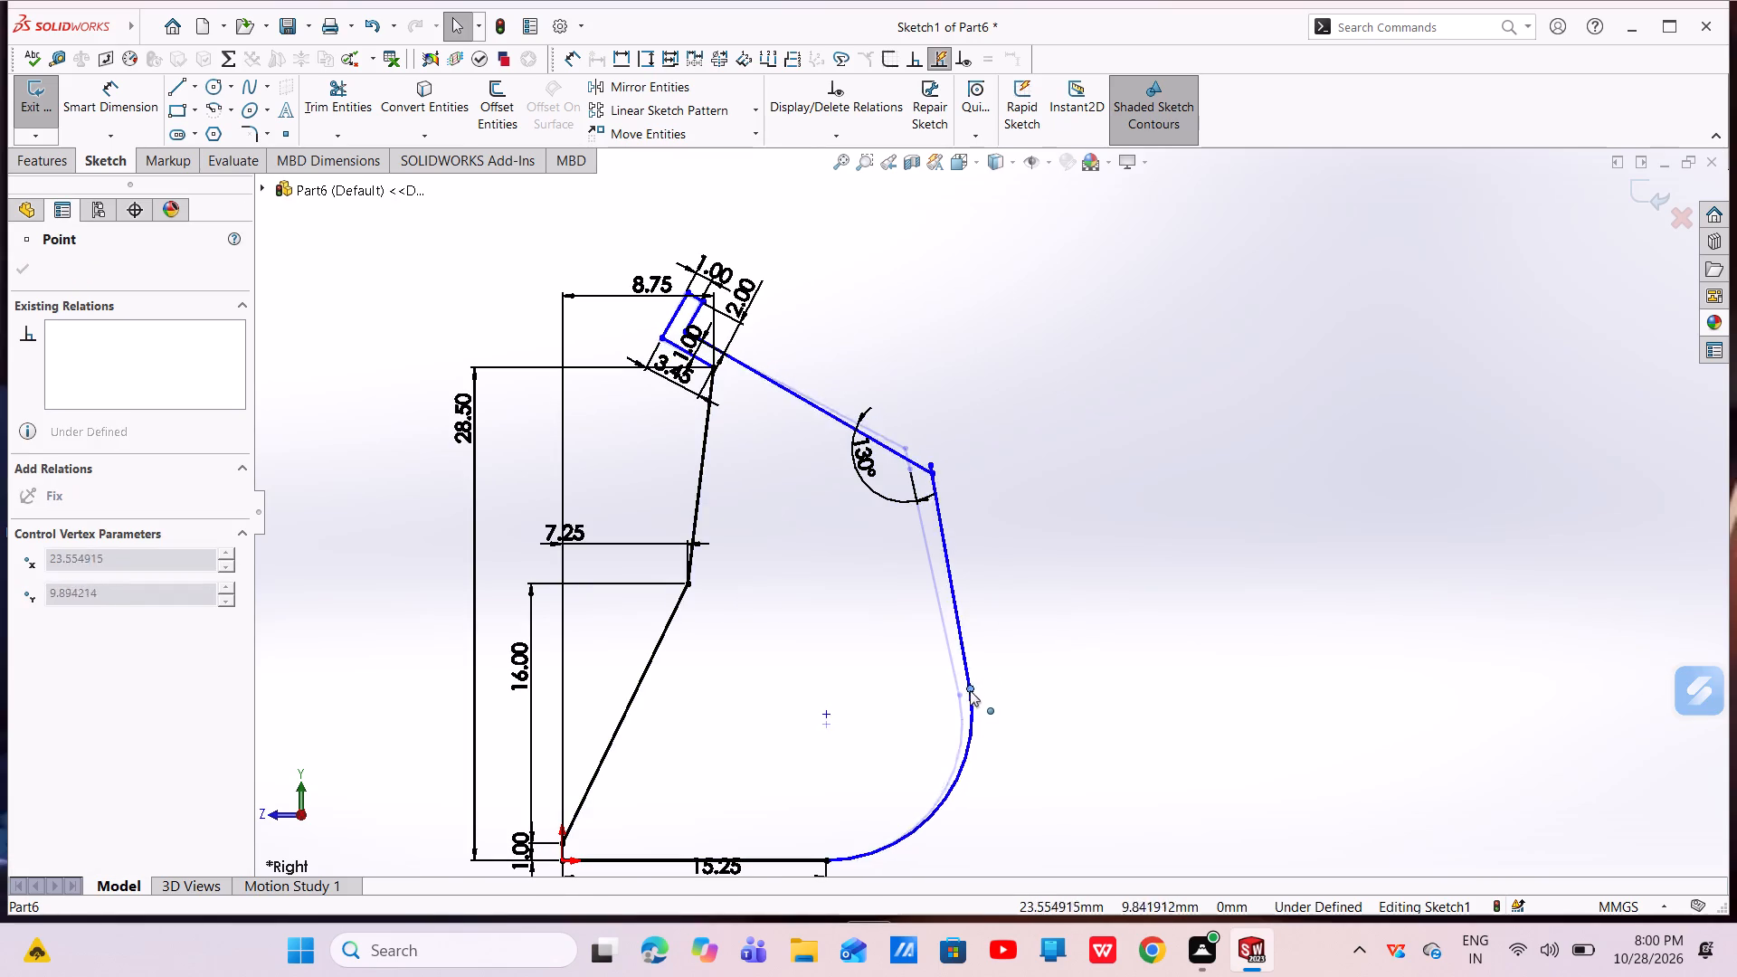
pyautogui.moveTo(970, 690); pyautogui.dragTo(939, 696)
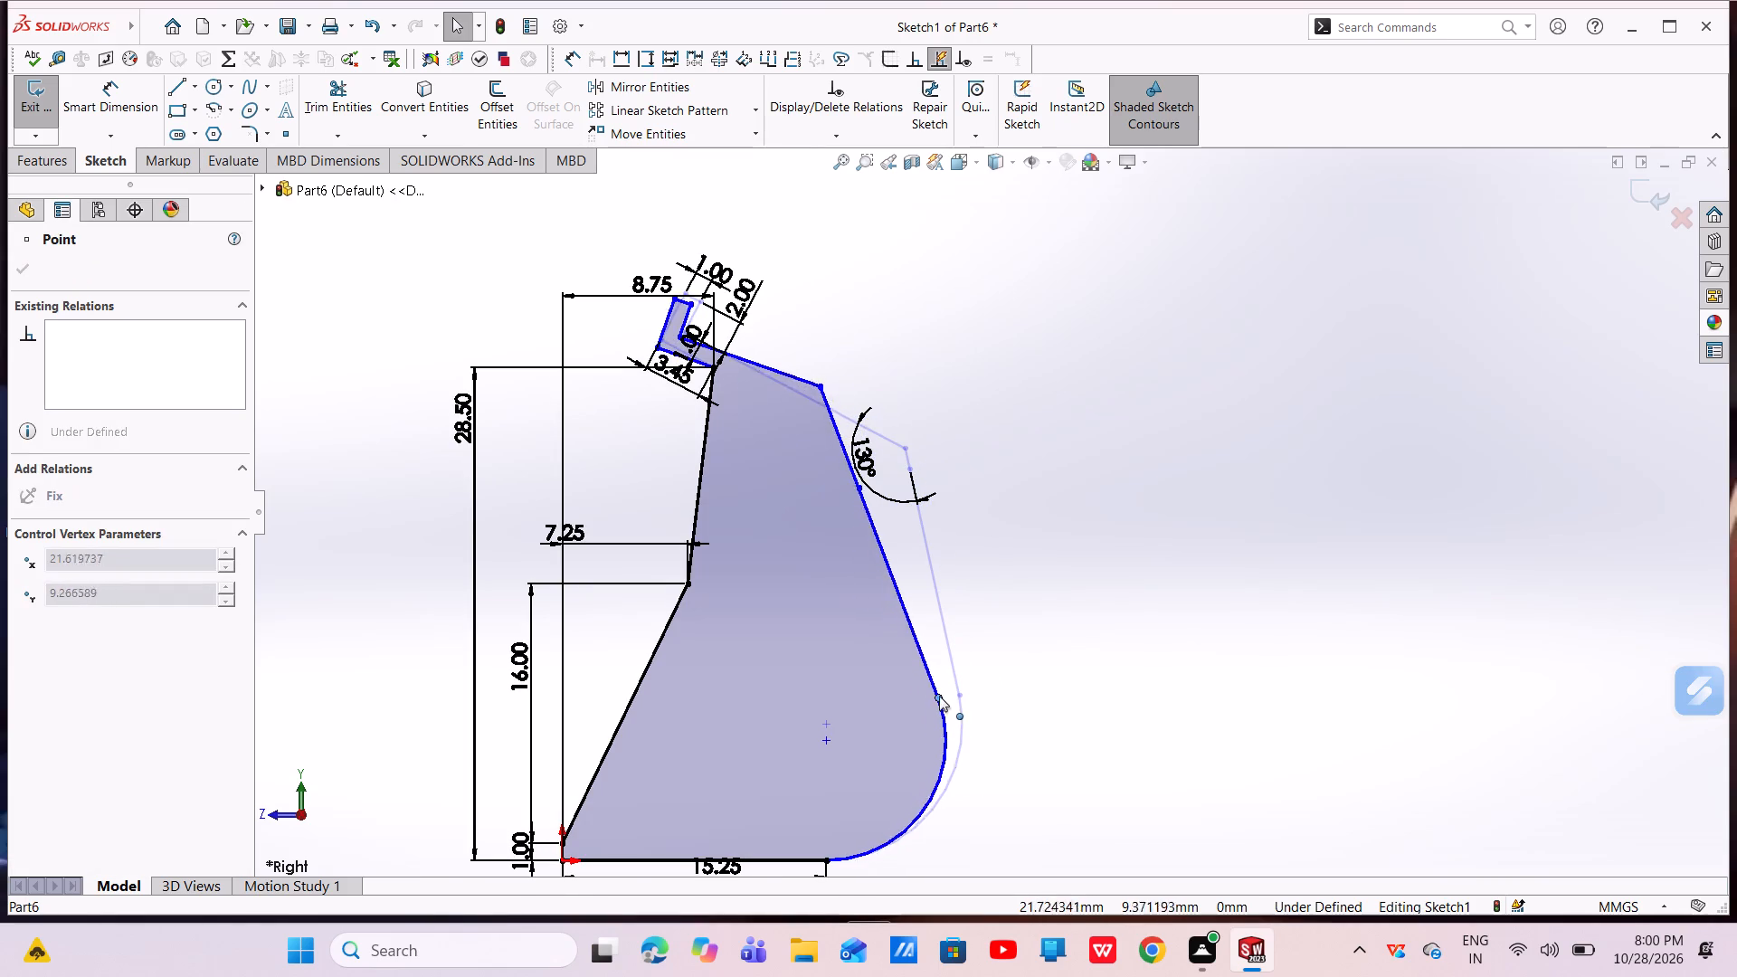
pyautogui.moveTo(939, 696); pyautogui.dragTo(960, 701)
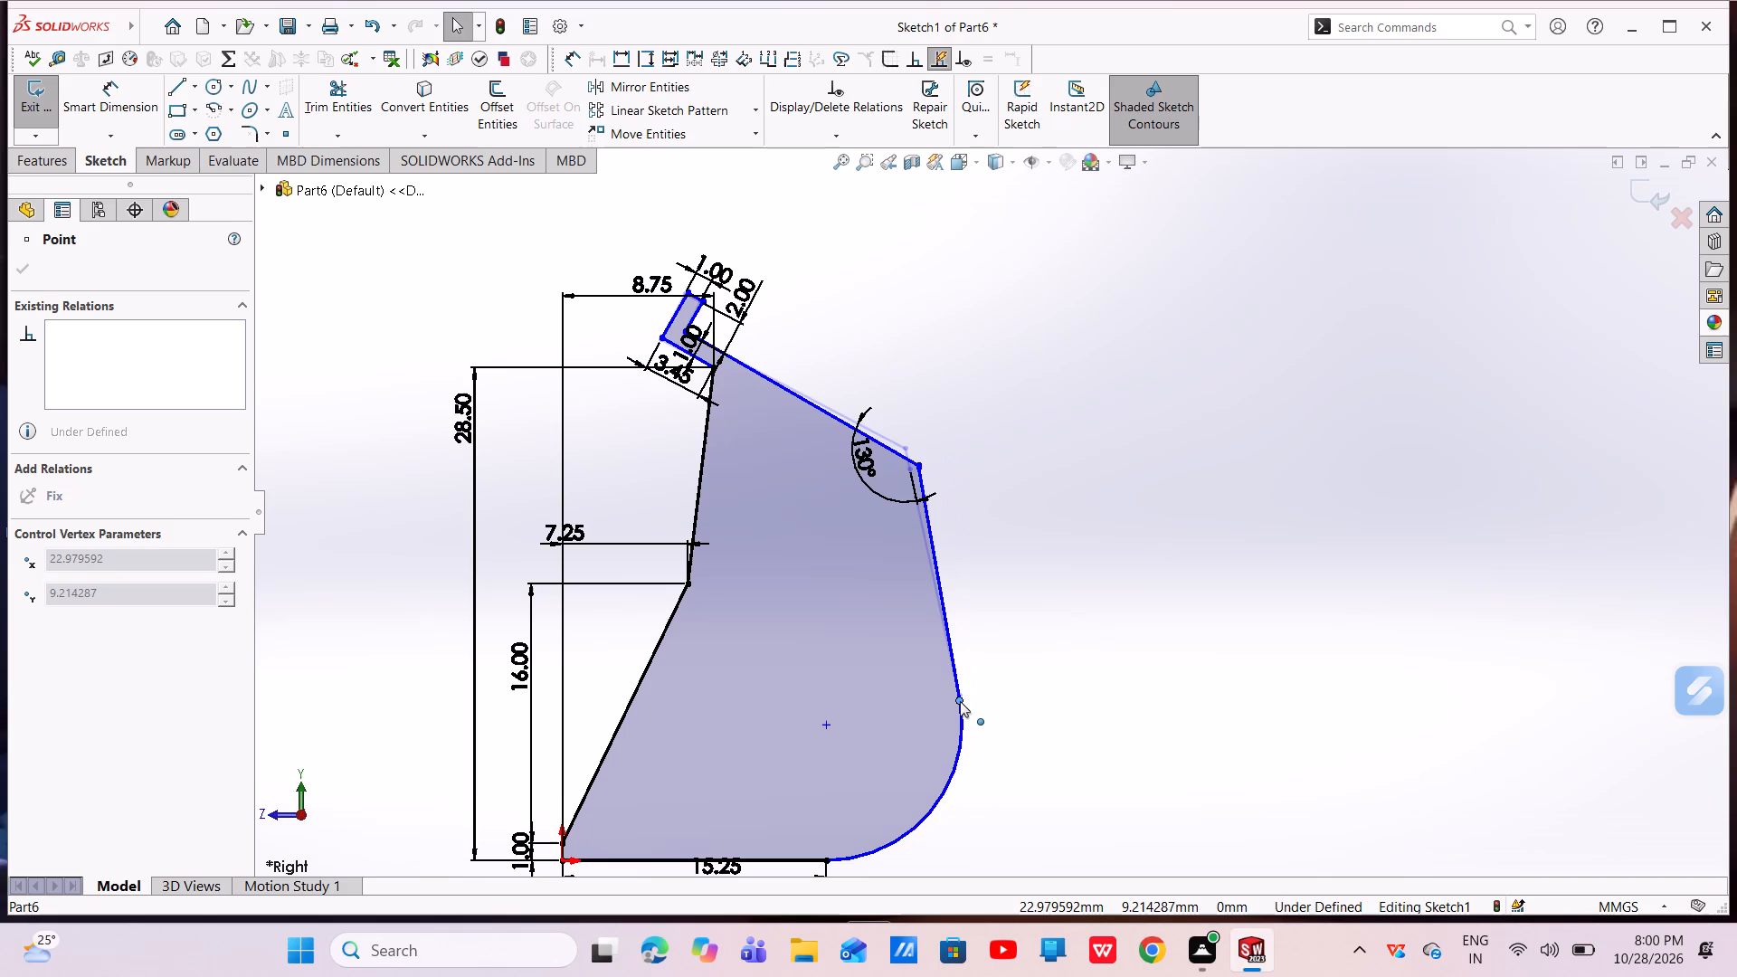
pyautogui.moveTo(960, 701); pyautogui.dragTo(949, 684)
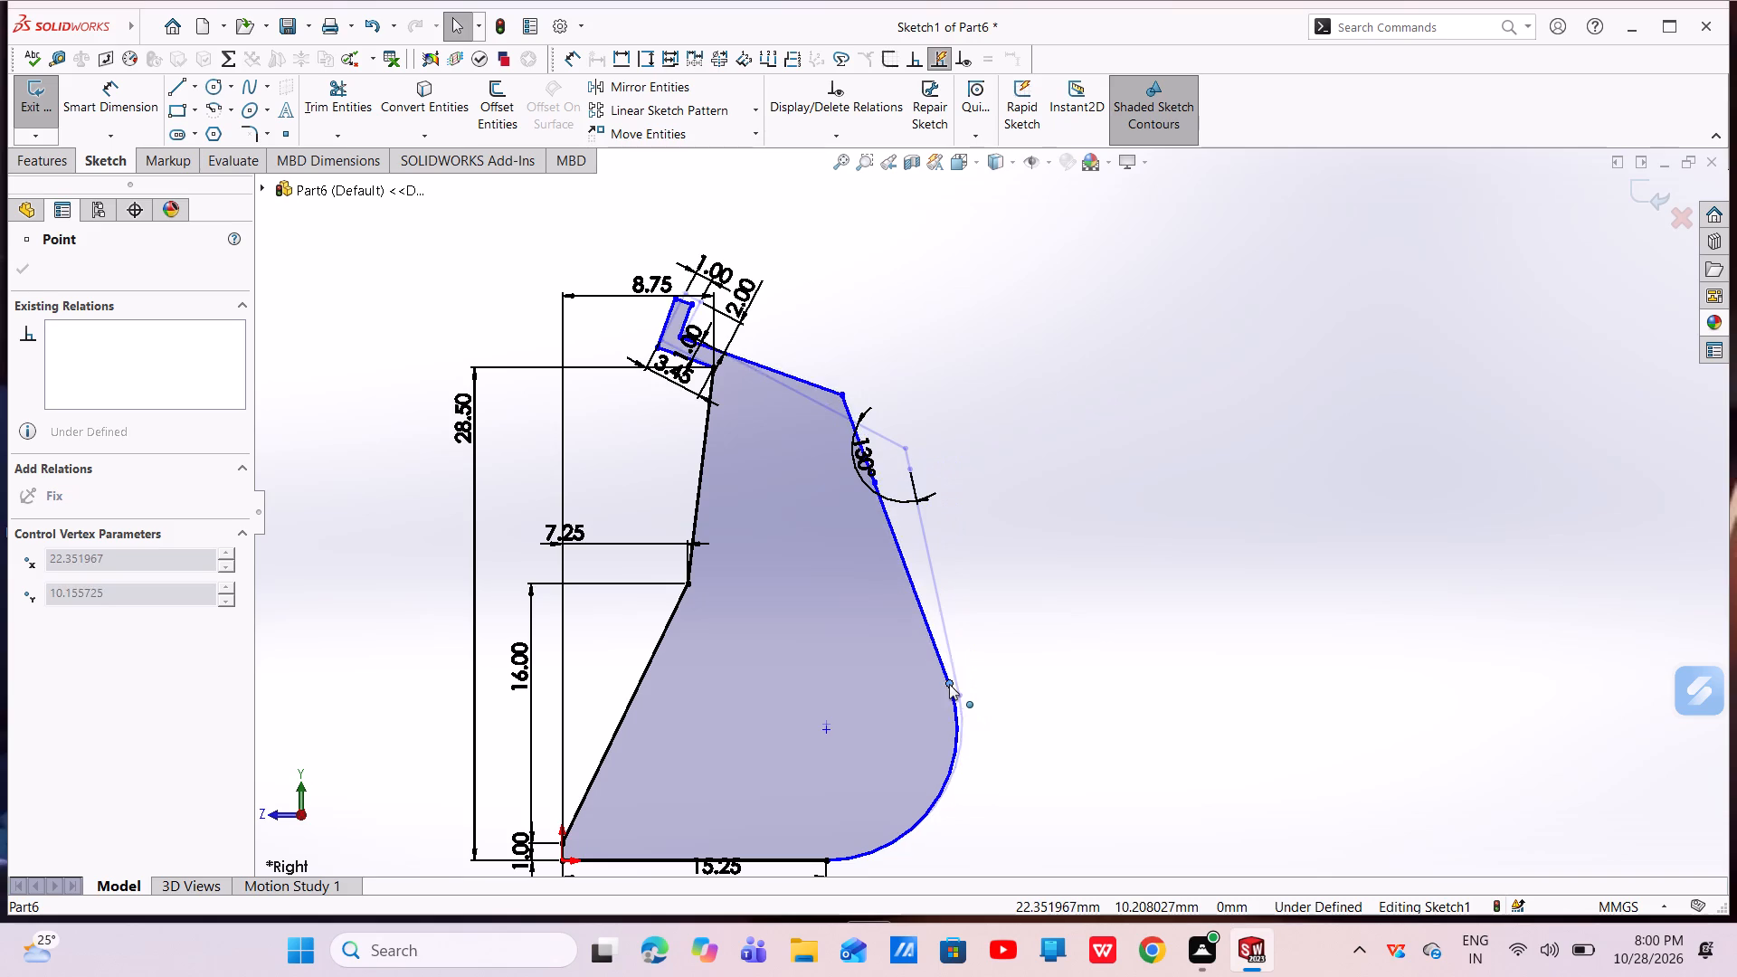
pyautogui.moveTo(949, 684); pyautogui.dragTo(936, 574)
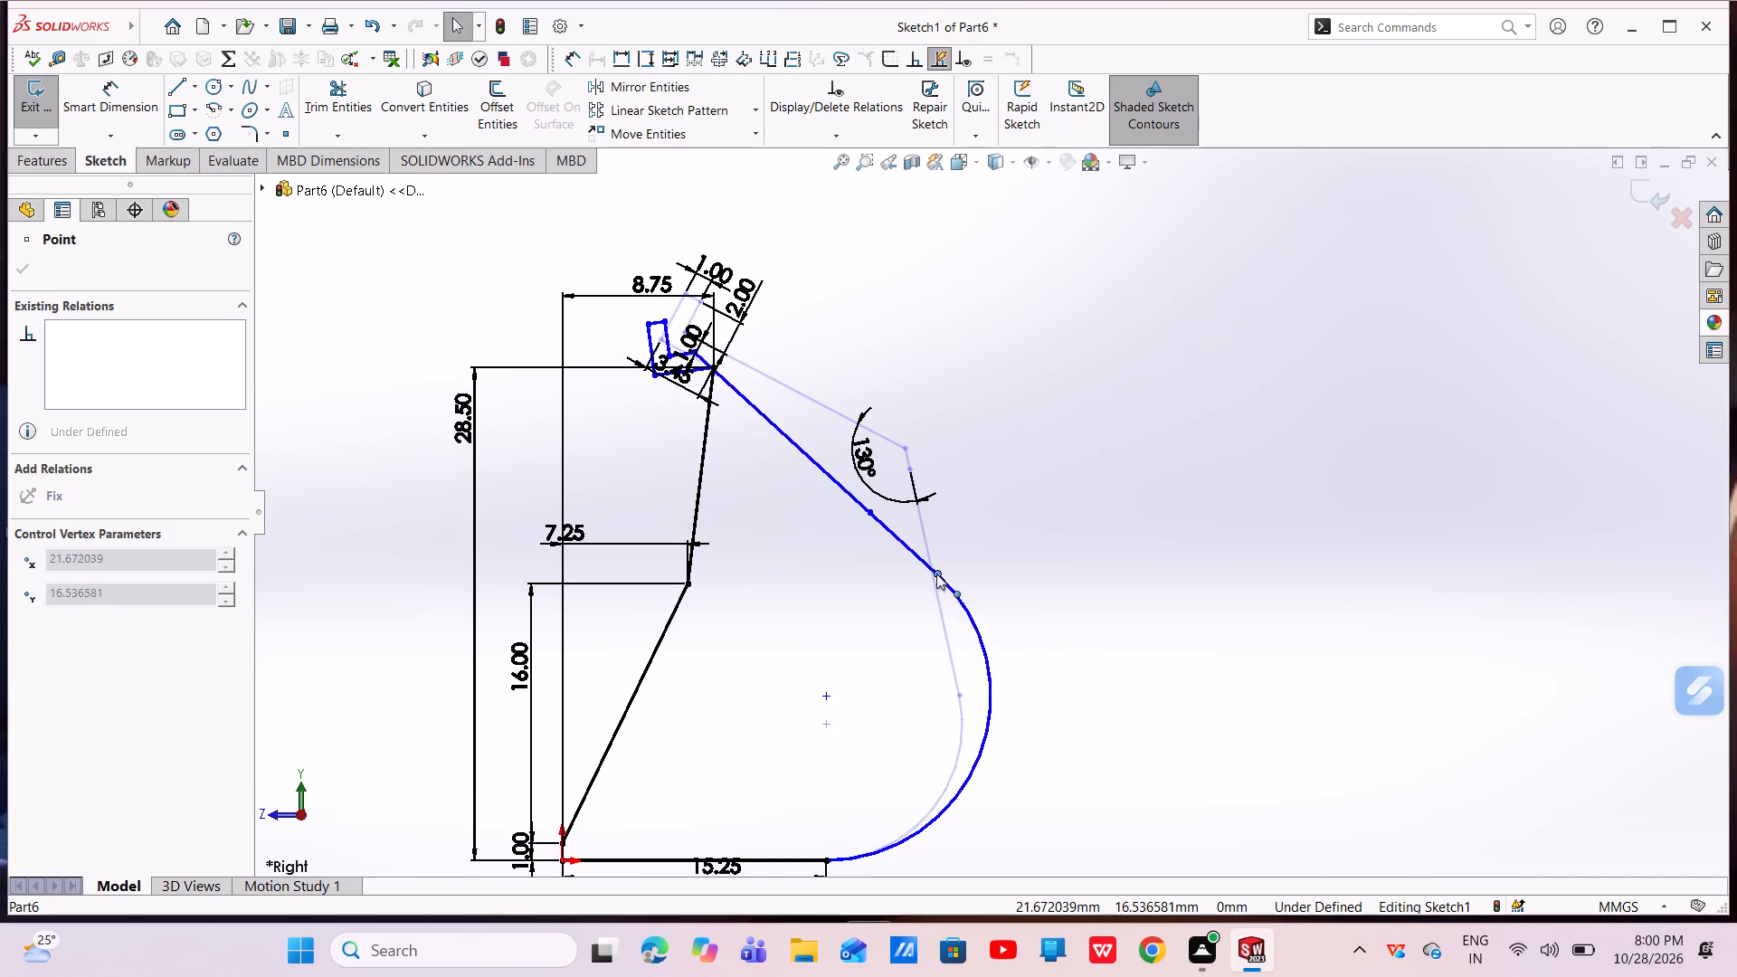
pyautogui.moveTo(936, 574); pyautogui.dragTo(964, 647)
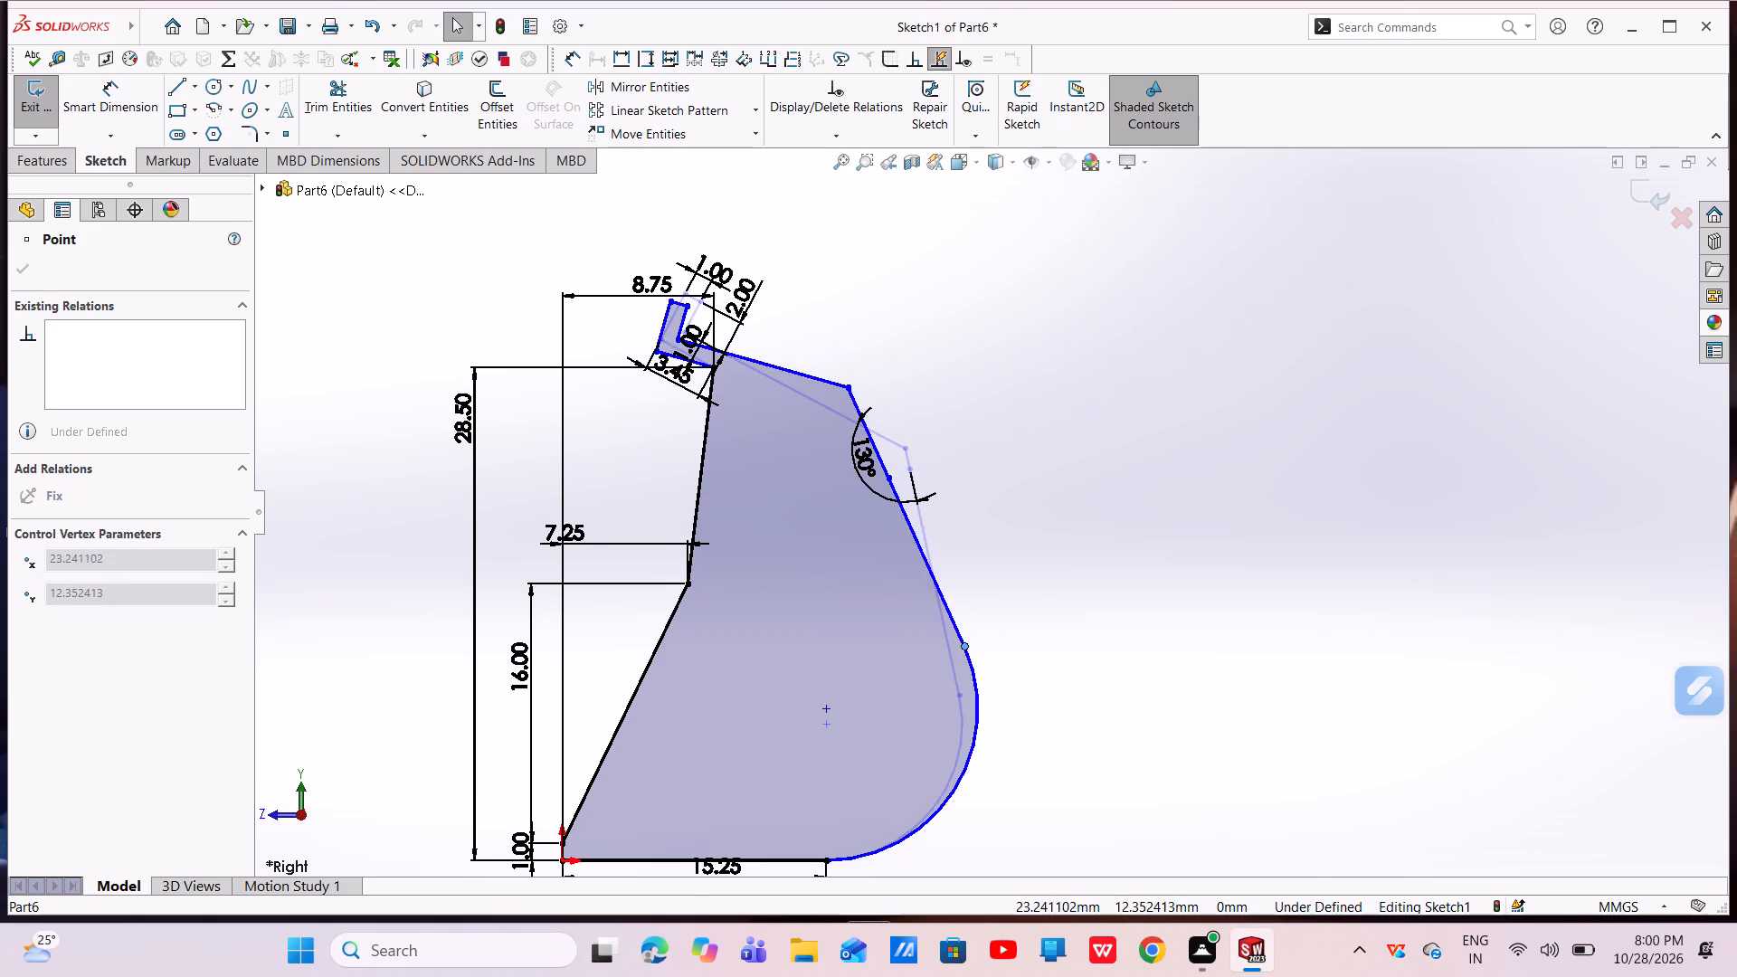
# Slide the intermediate point on the slanted side line down to about 21.8 mm across and 15.2 mm high.
pyautogui.moveTo(893, 479); pyautogui.dragTo(944, 582)
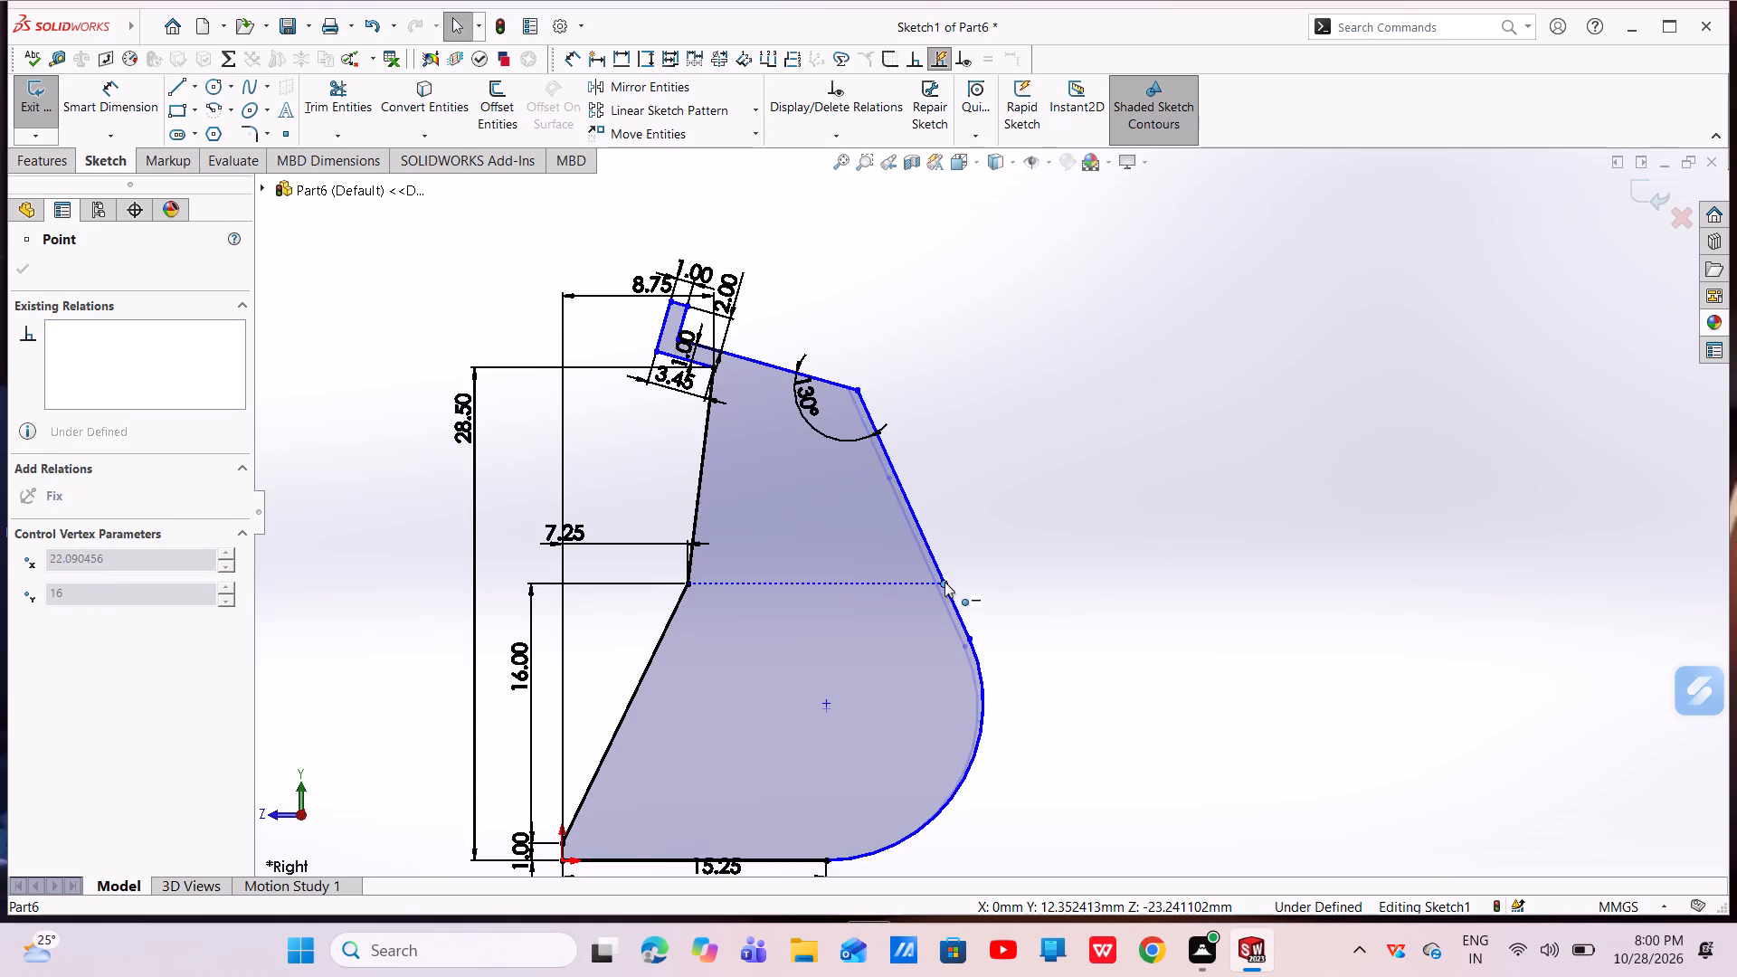
pyautogui.moveTo(944, 582); pyautogui.dragTo(939, 597)
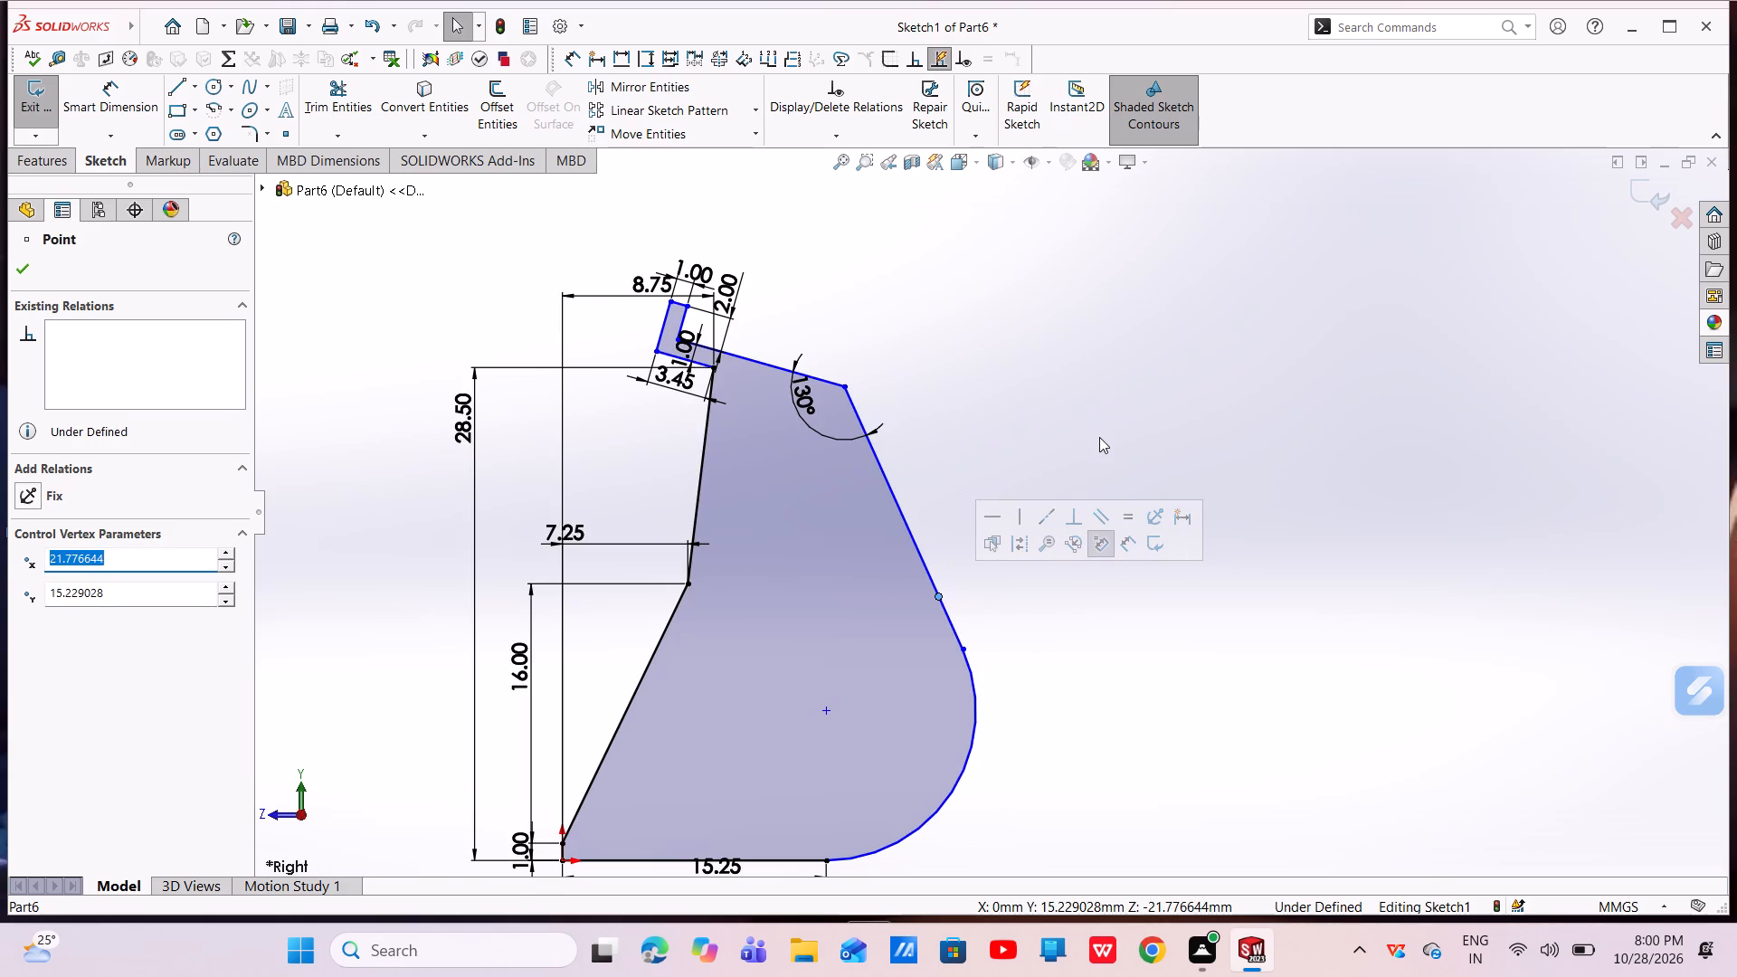
pyautogui.press('Escape')
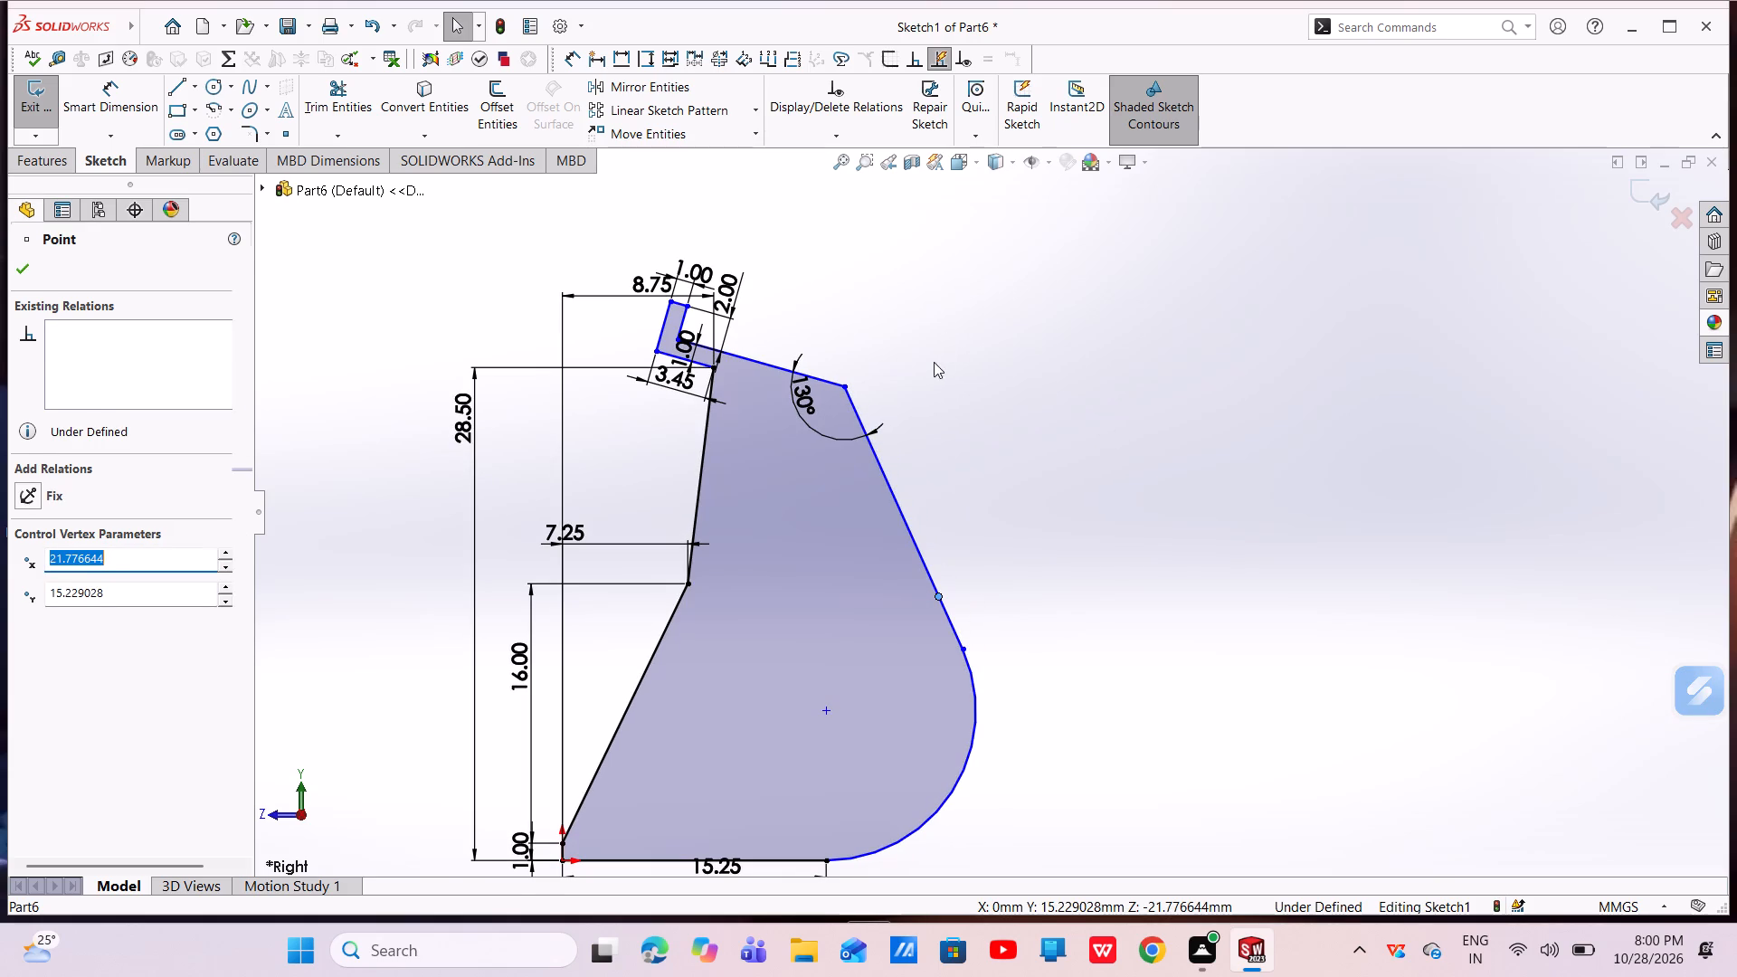
pyautogui.press('Escape')
pyautogui.scroll(-5, 820, 399)
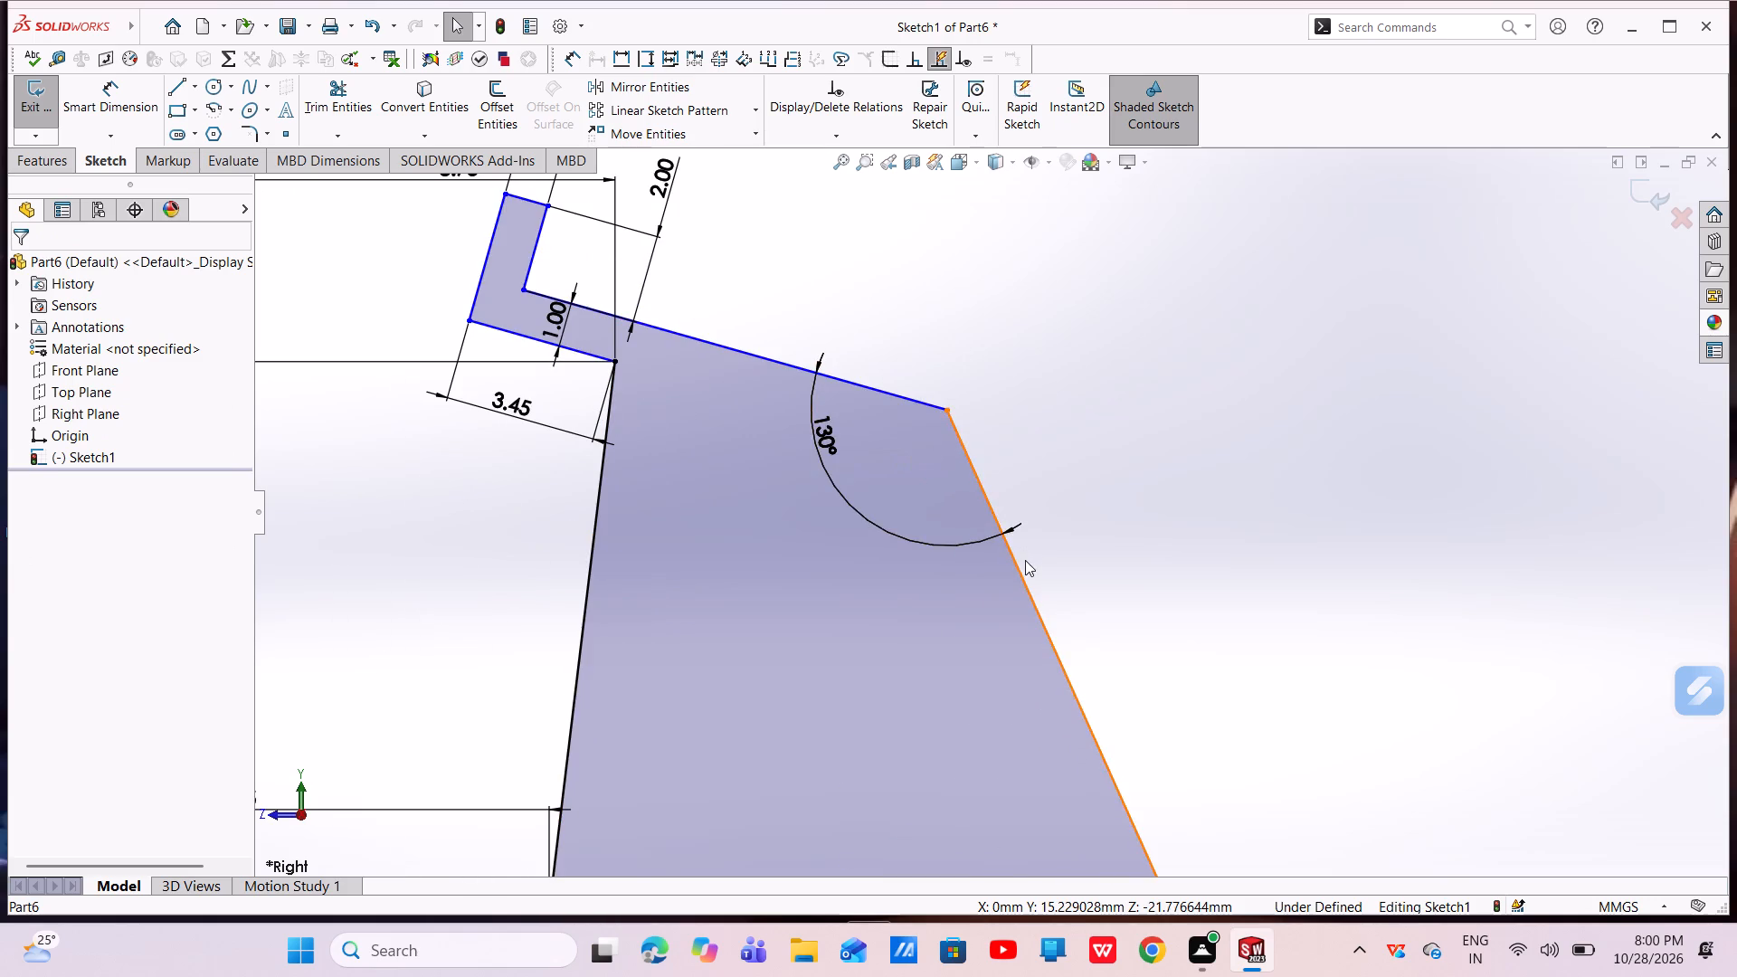
# Delete the short line segment joining the slanted side line to the outer arc.
pyautogui.scroll(3, 1025, 560)
pyautogui.scroll(3, 1131, 765)
pyautogui.click(1068, 674)
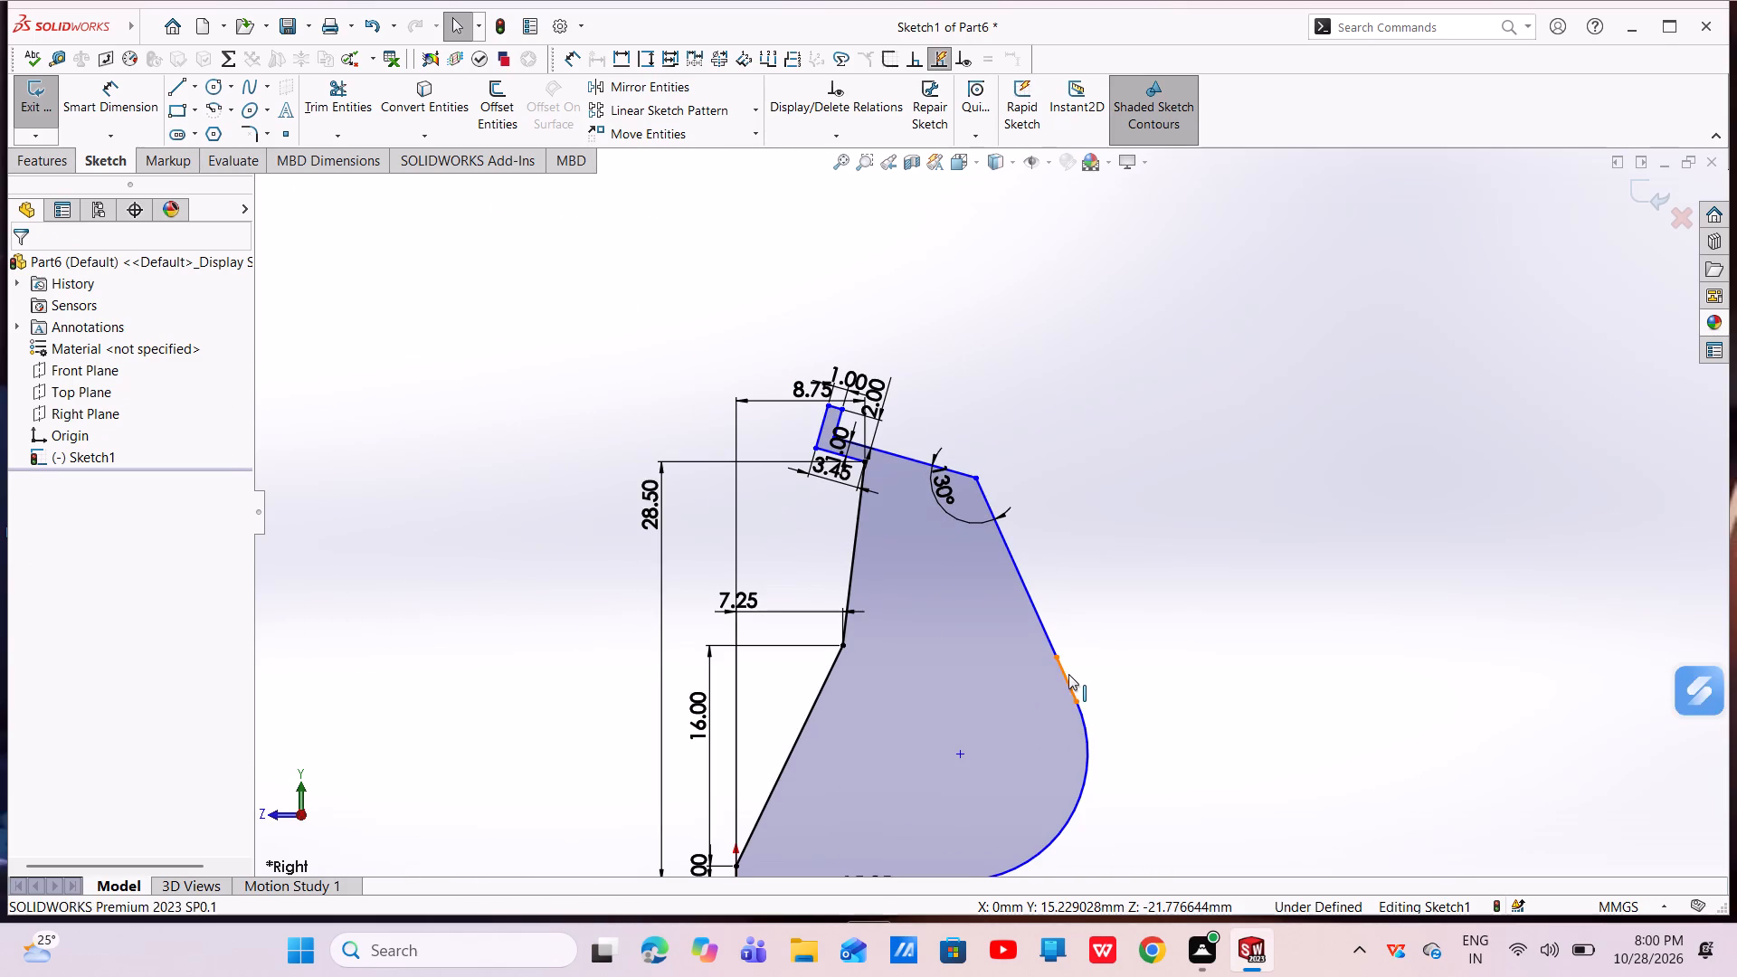
pyautogui.rightClick(1068, 674)
pyautogui.click(1100, 891)
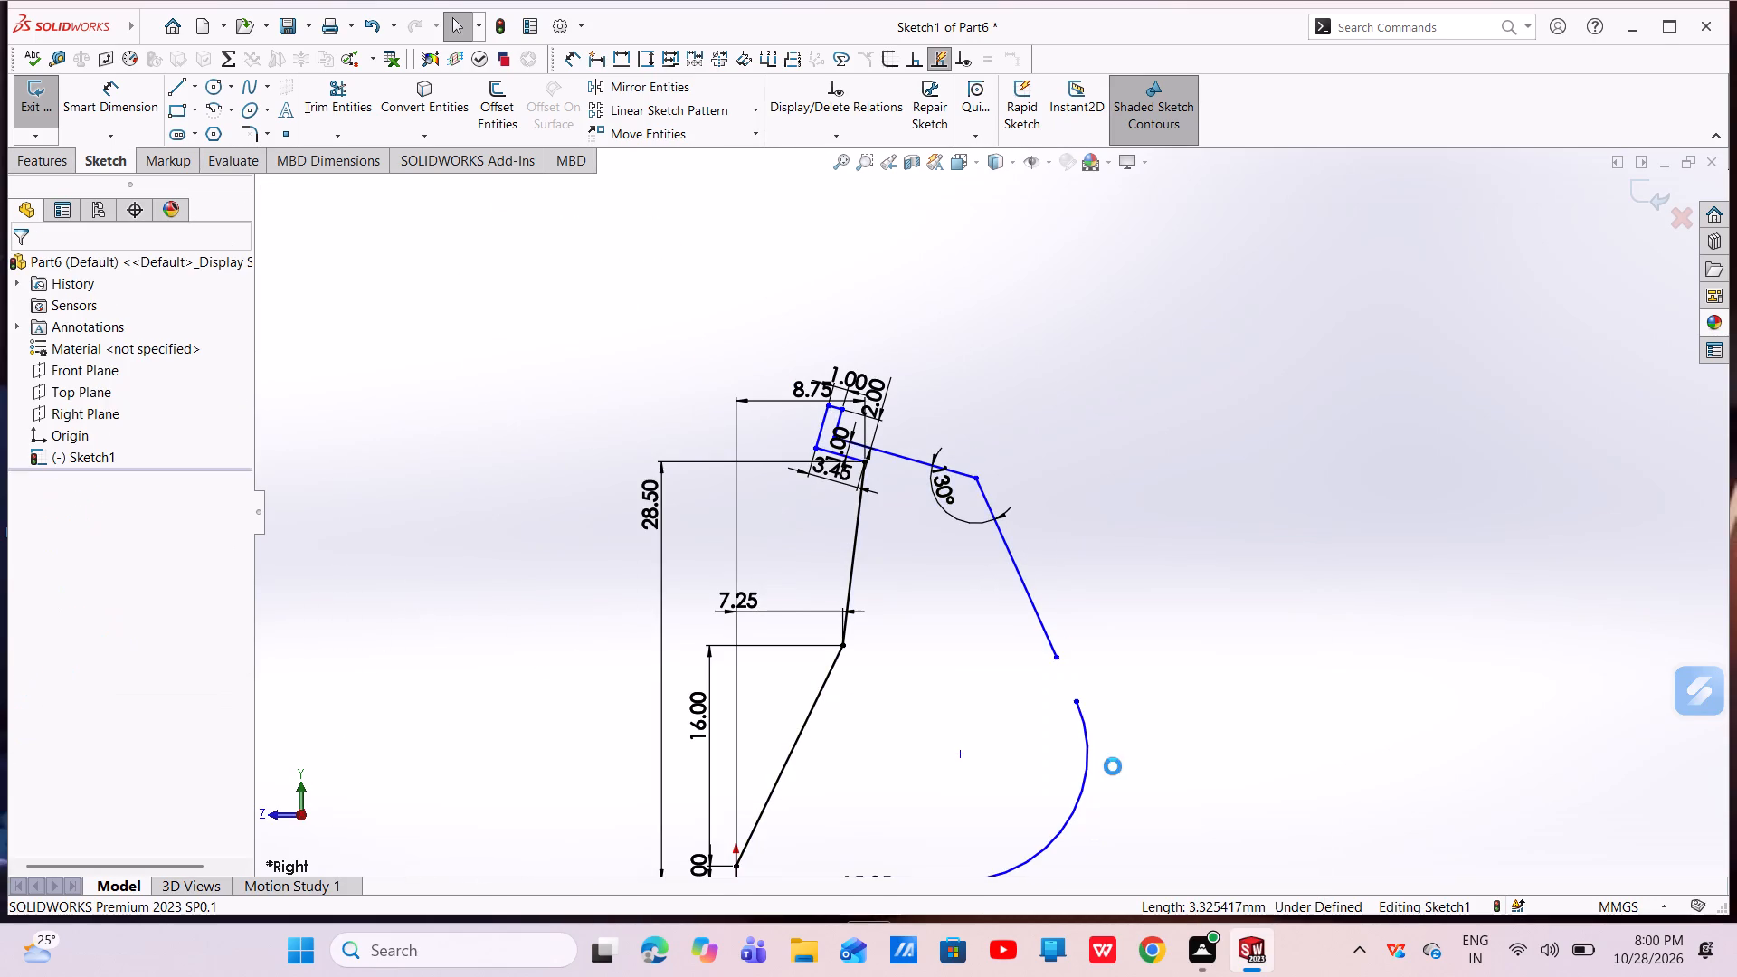
# Shorten the slanted side line by moving its open lower end to about 18 mm across and 21.2 mm high.
pyautogui.moveTo(1057, 659); pyautogui.dragTo(1027, 568)
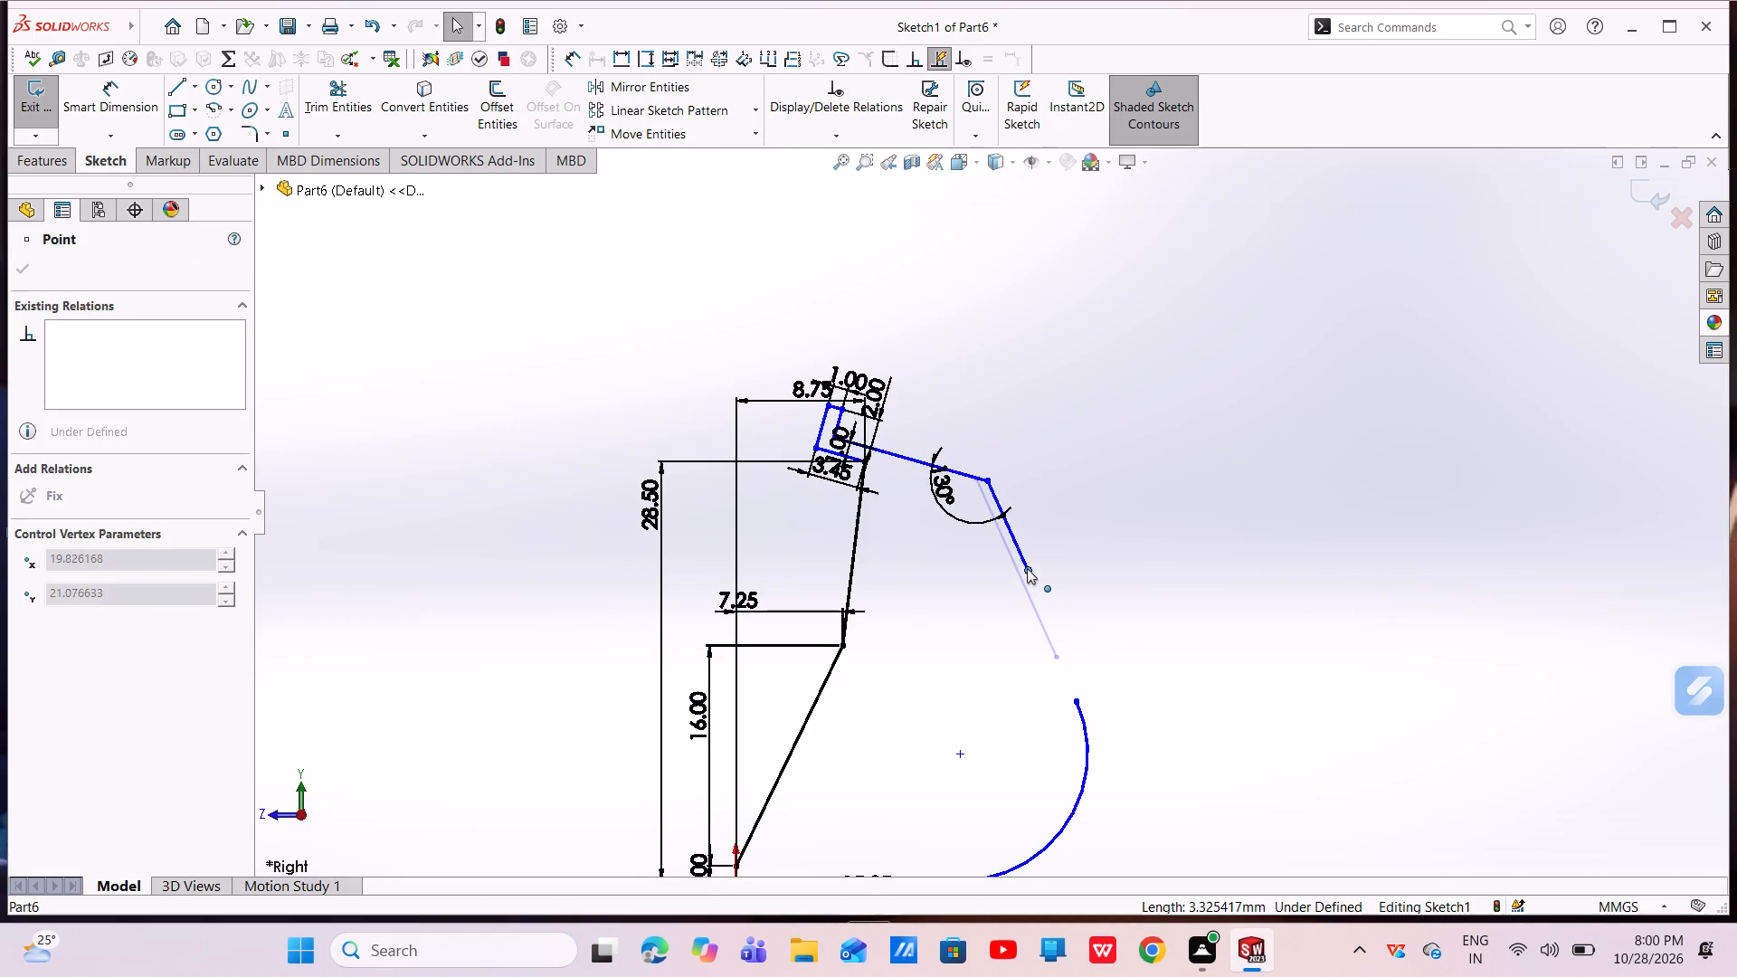
pyautogui.moveTo(1027, 568); pyautogui.dragTo(1021, 563)
pyautogui.press('Escape')
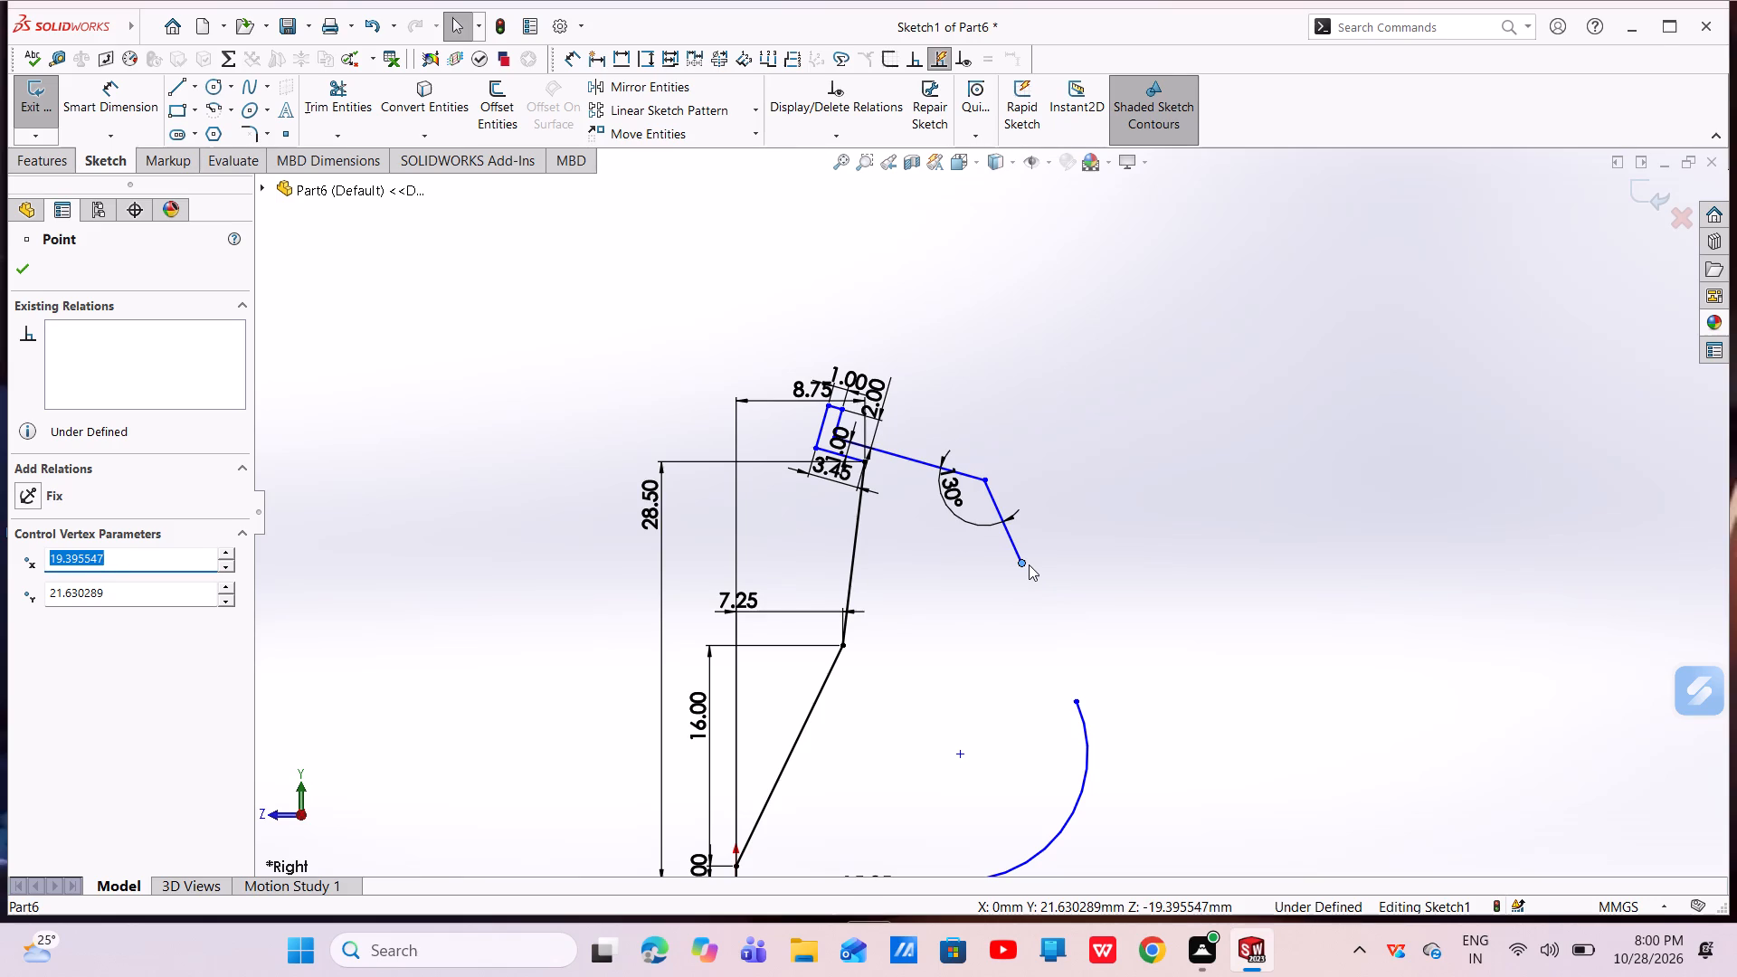
pyautogui.scroll(-2, 1070, 500)
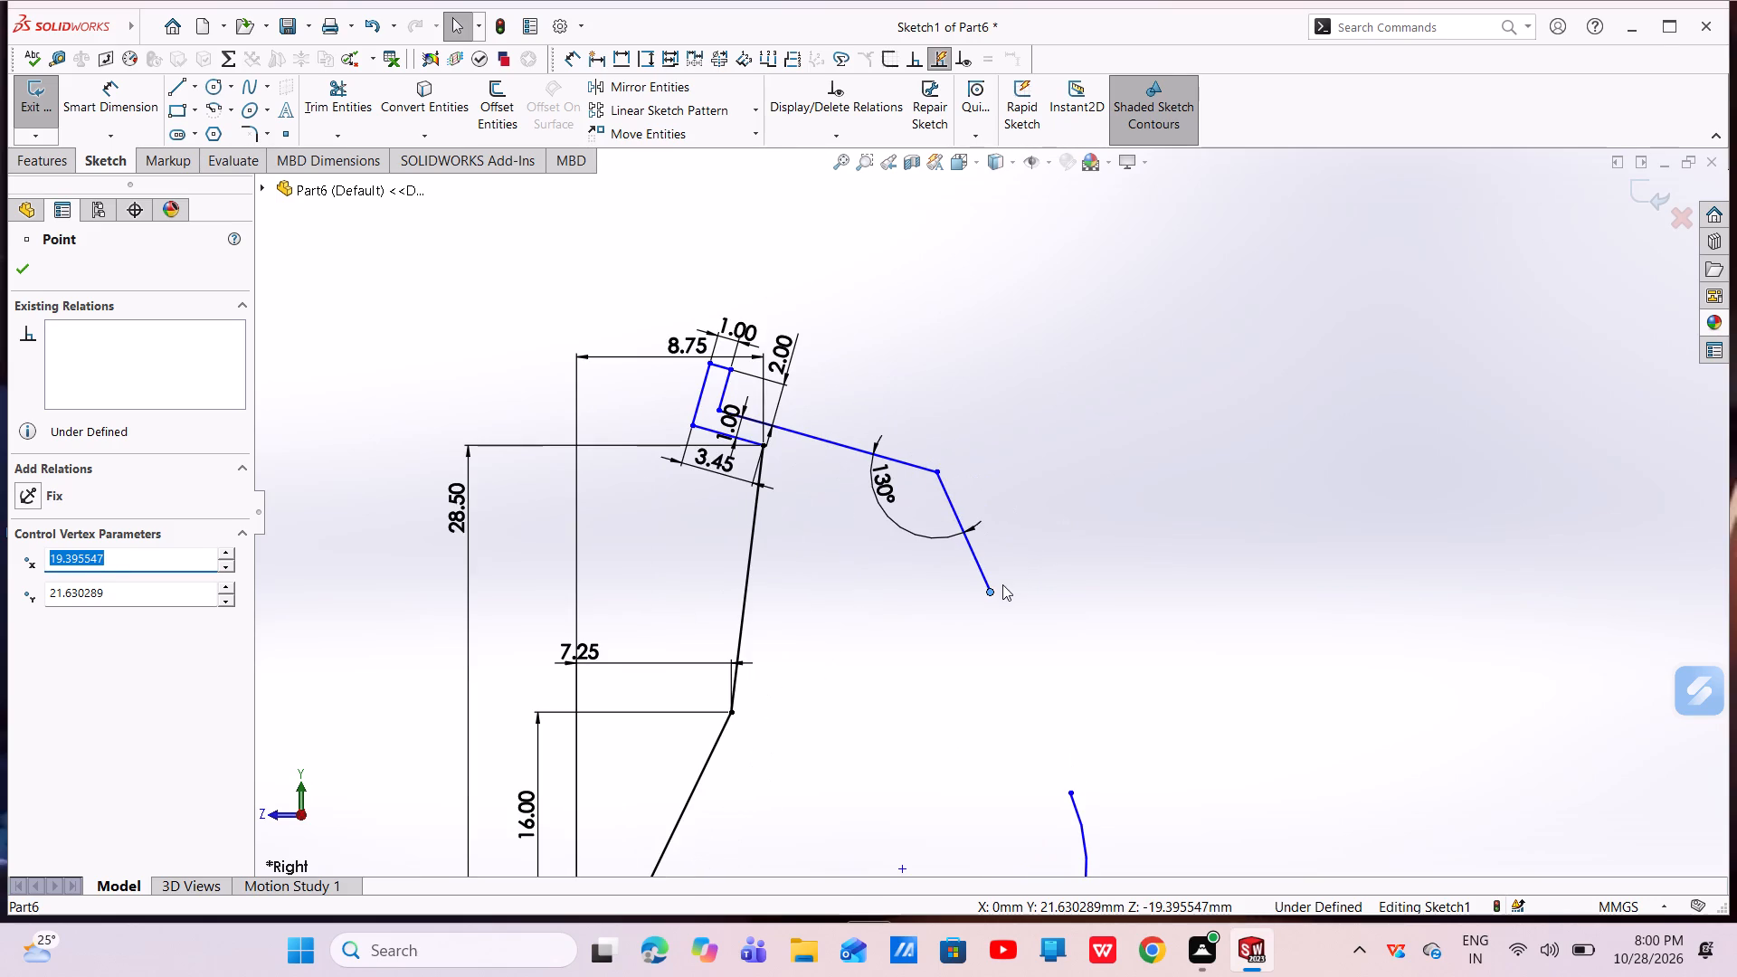
pyautogui.moveTo(989, 593); pyautogui.dragTo(968, 598)
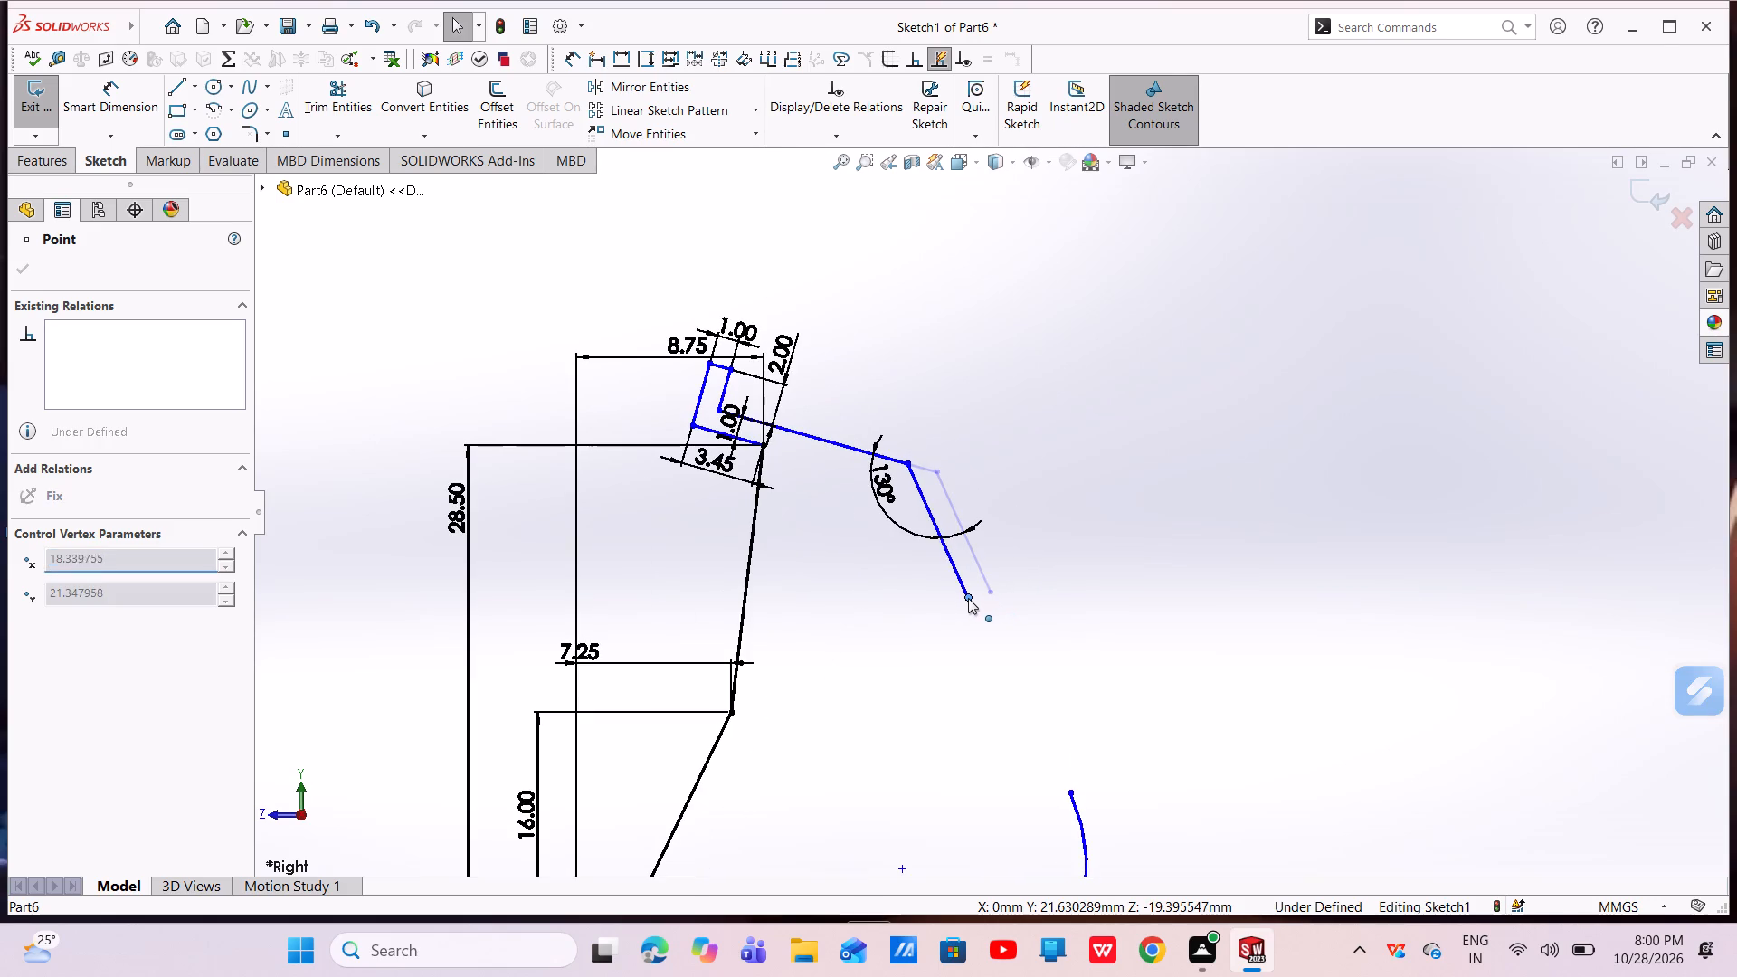
pyautogui.moveTo(968, 598); pyautogui.dragTo(961, 601)
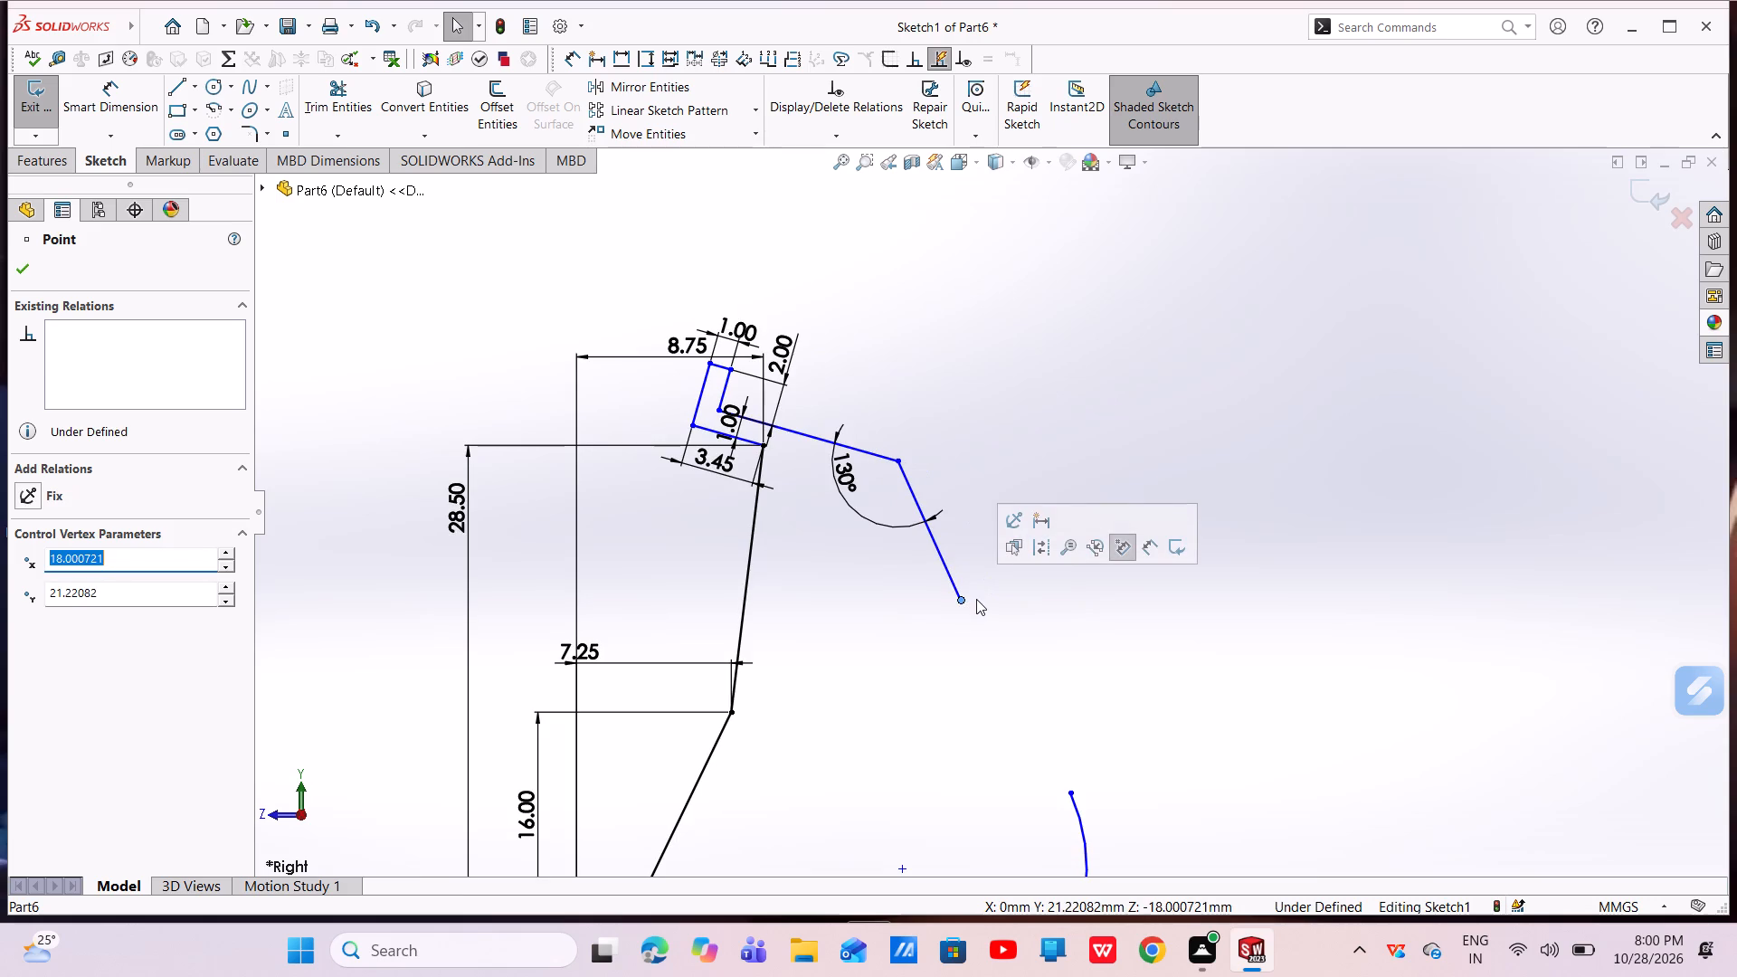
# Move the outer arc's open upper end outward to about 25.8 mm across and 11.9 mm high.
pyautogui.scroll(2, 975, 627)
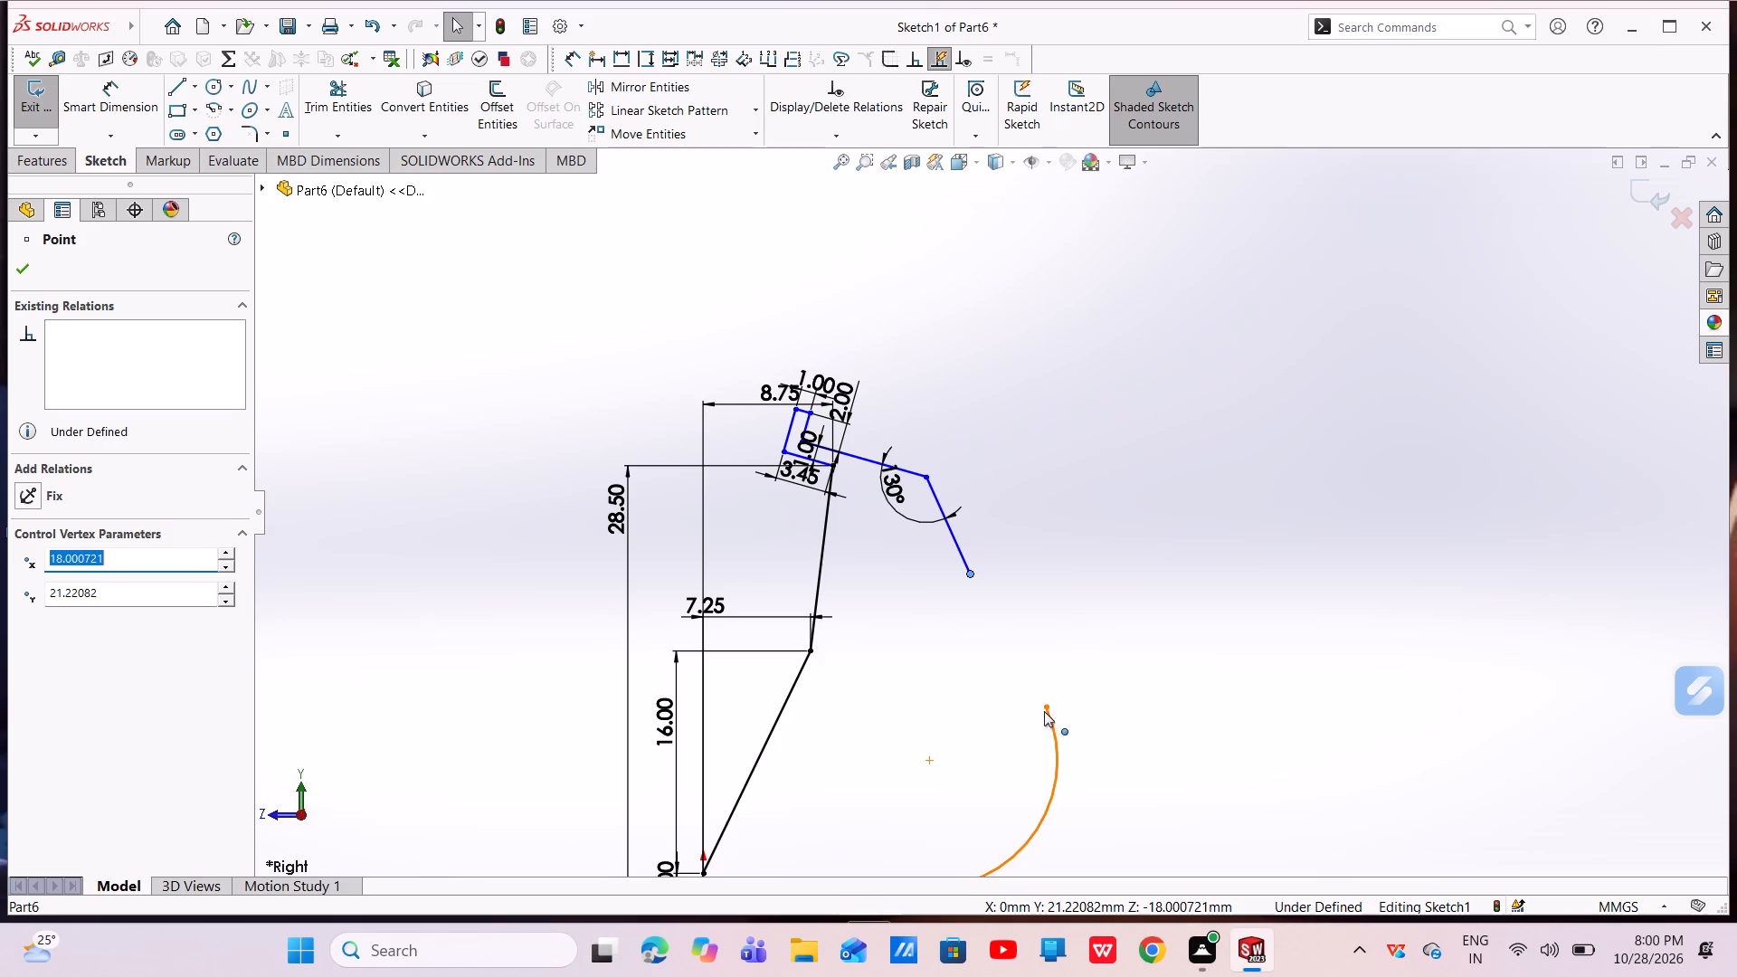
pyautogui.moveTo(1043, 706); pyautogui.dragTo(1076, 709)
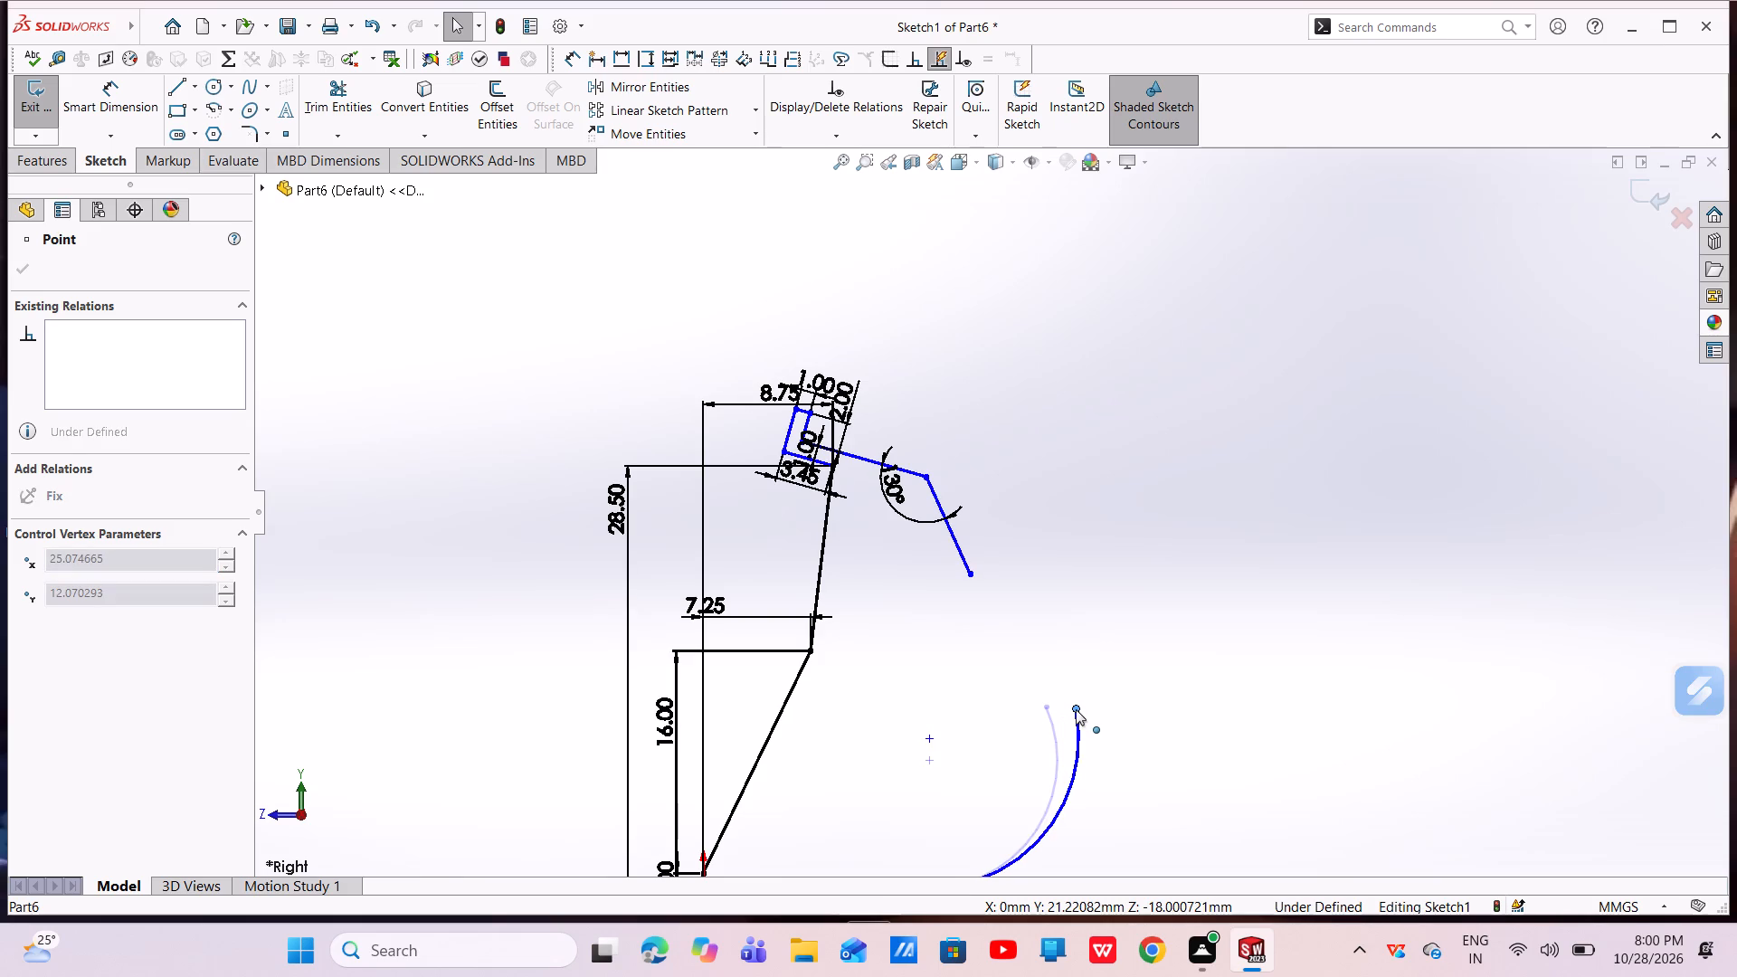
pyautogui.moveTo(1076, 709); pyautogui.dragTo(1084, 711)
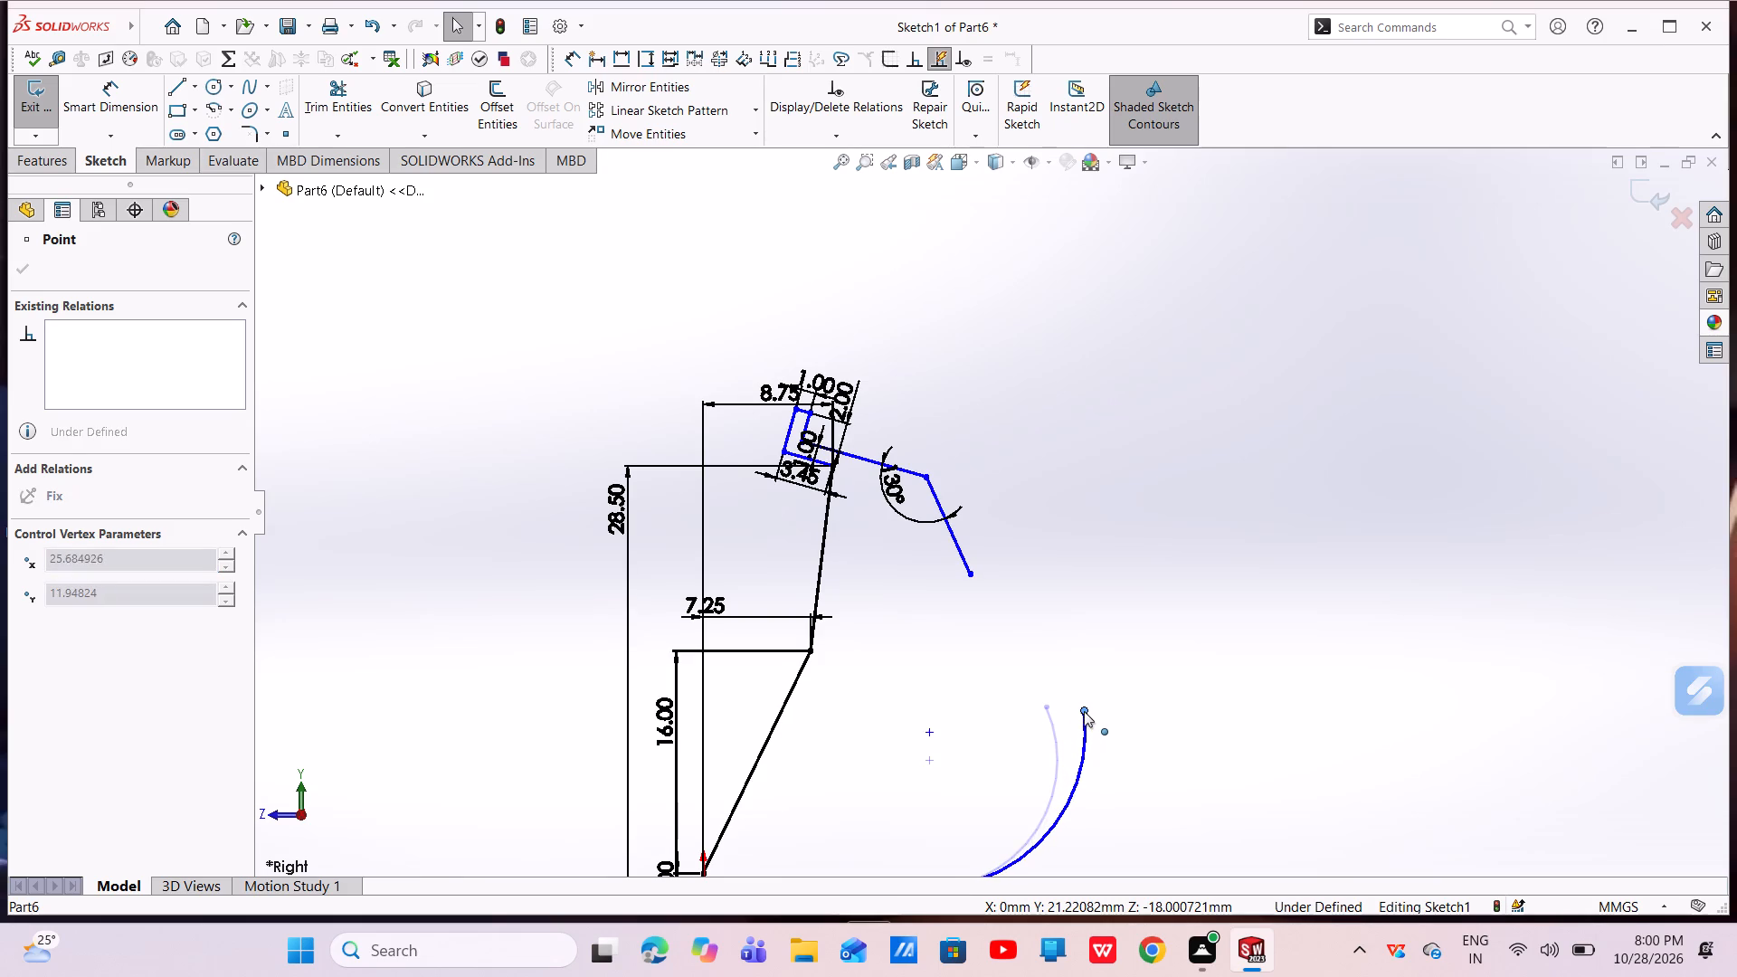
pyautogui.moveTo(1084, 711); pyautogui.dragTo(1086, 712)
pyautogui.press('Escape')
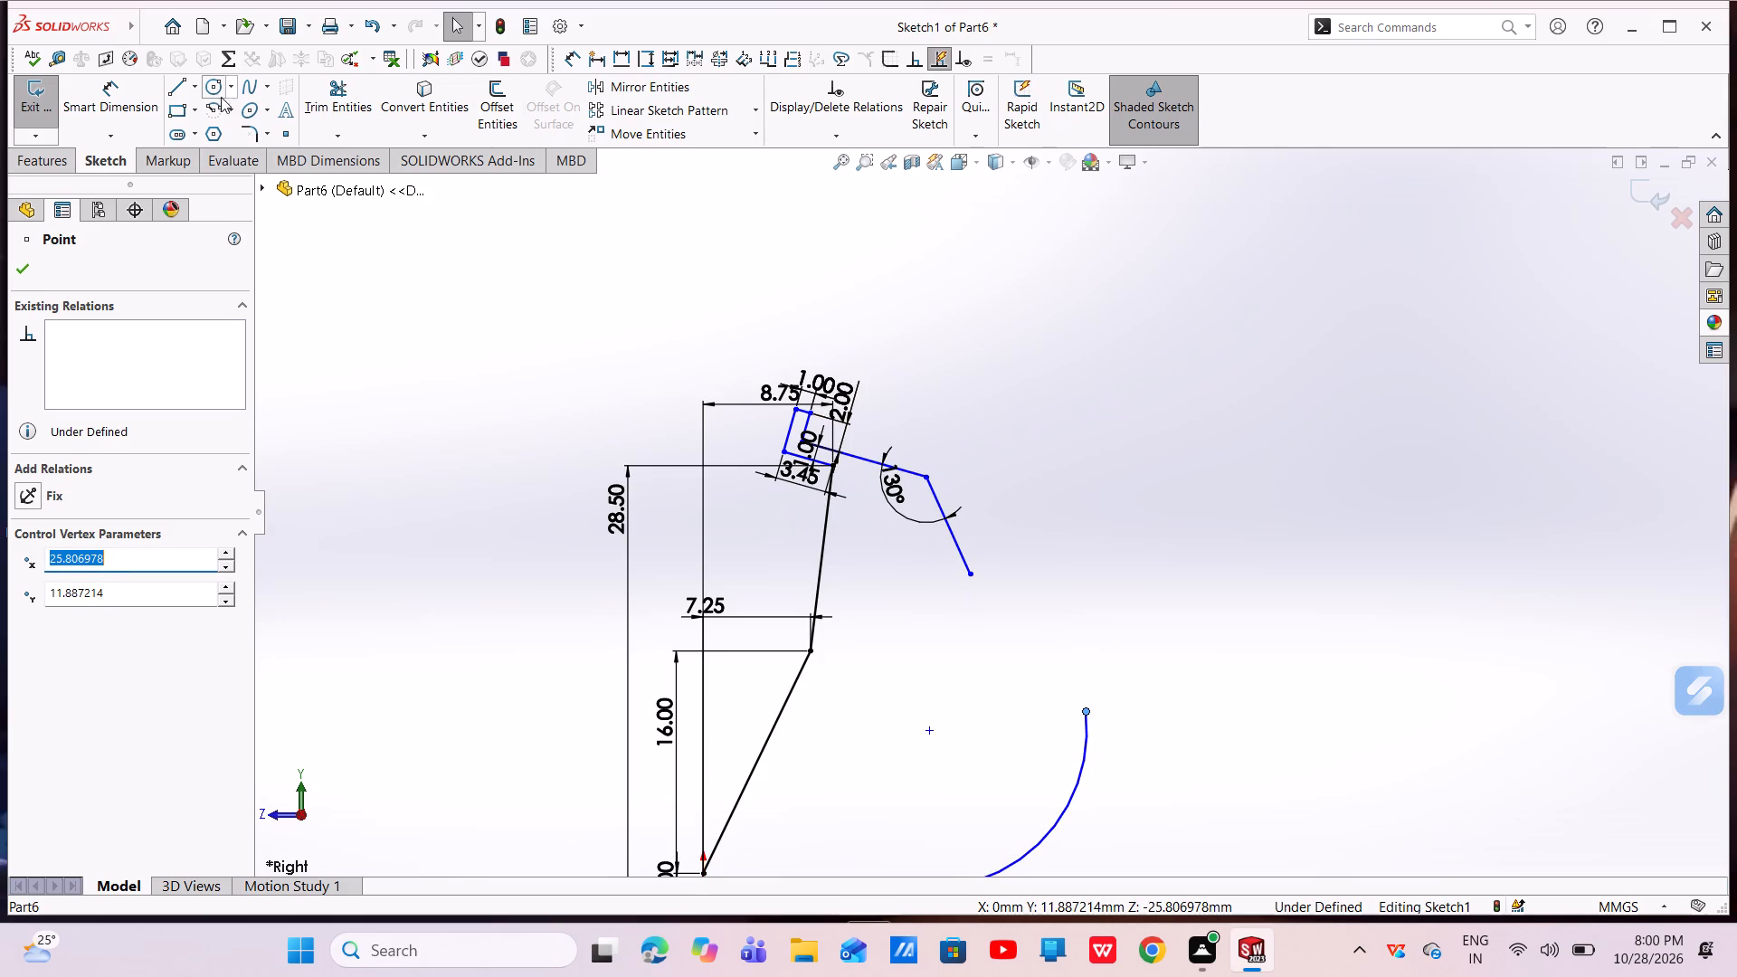
# Close the profile with a line about 12.2 mm long from the arc's upper end to the slanted line's lower end.
pyautogui.click(186, 94)
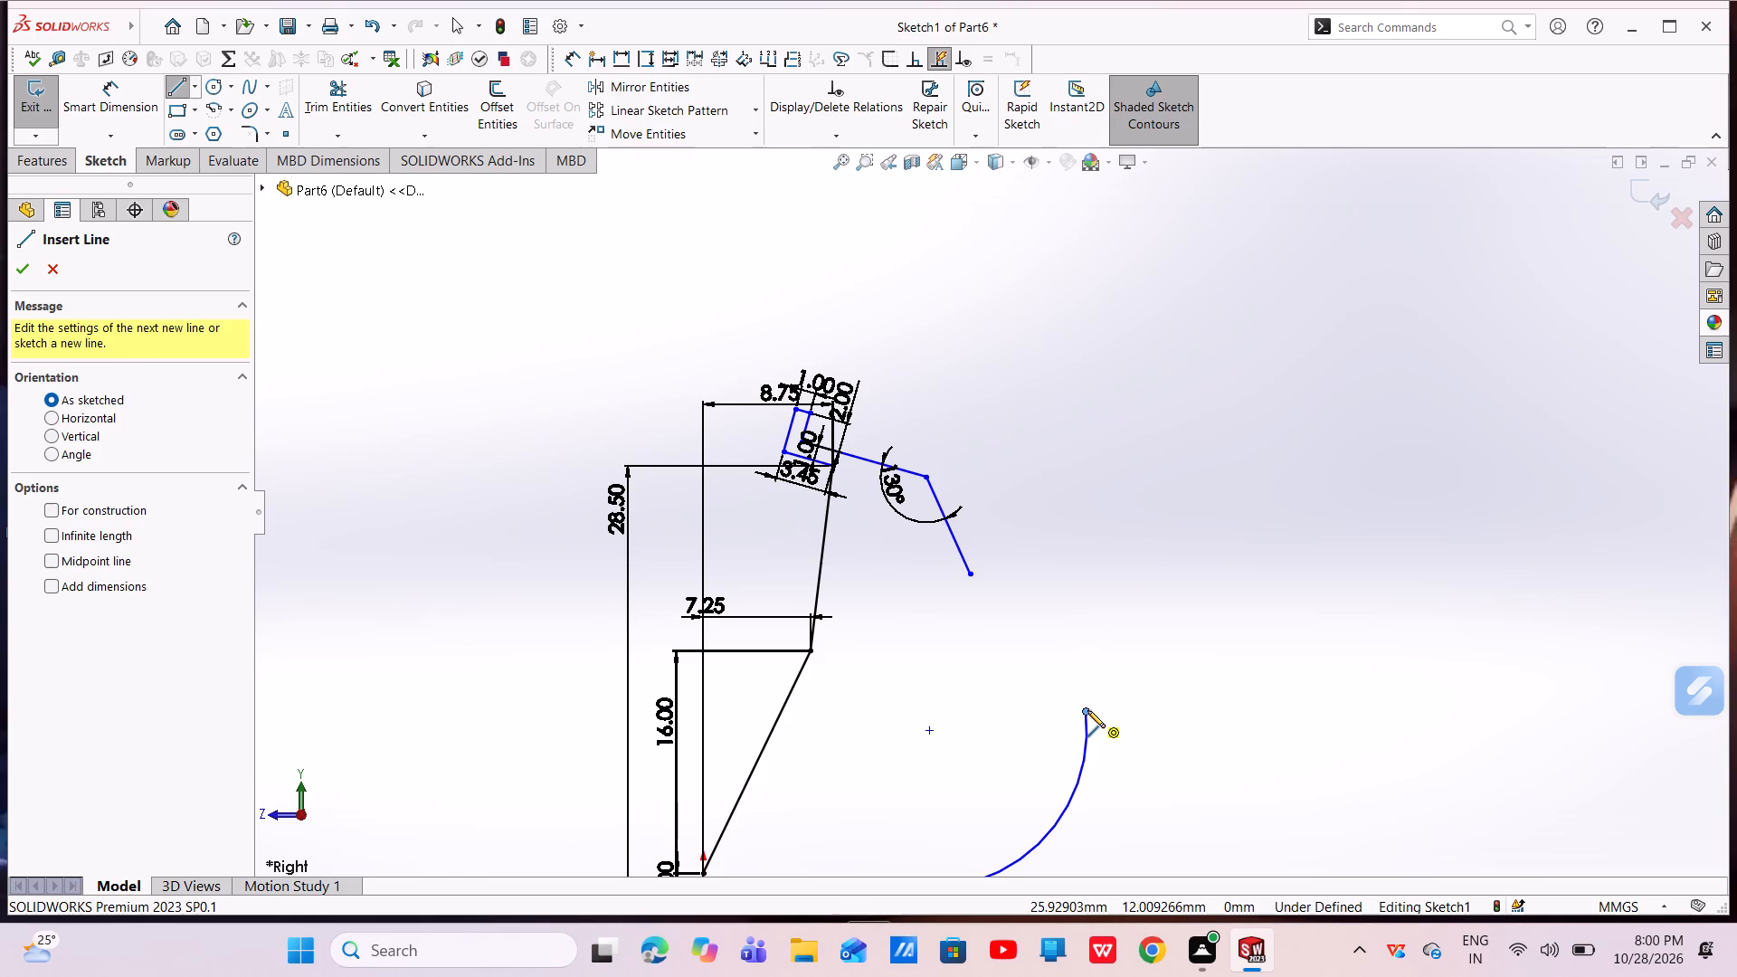
pyautogui.click(1087, 710)
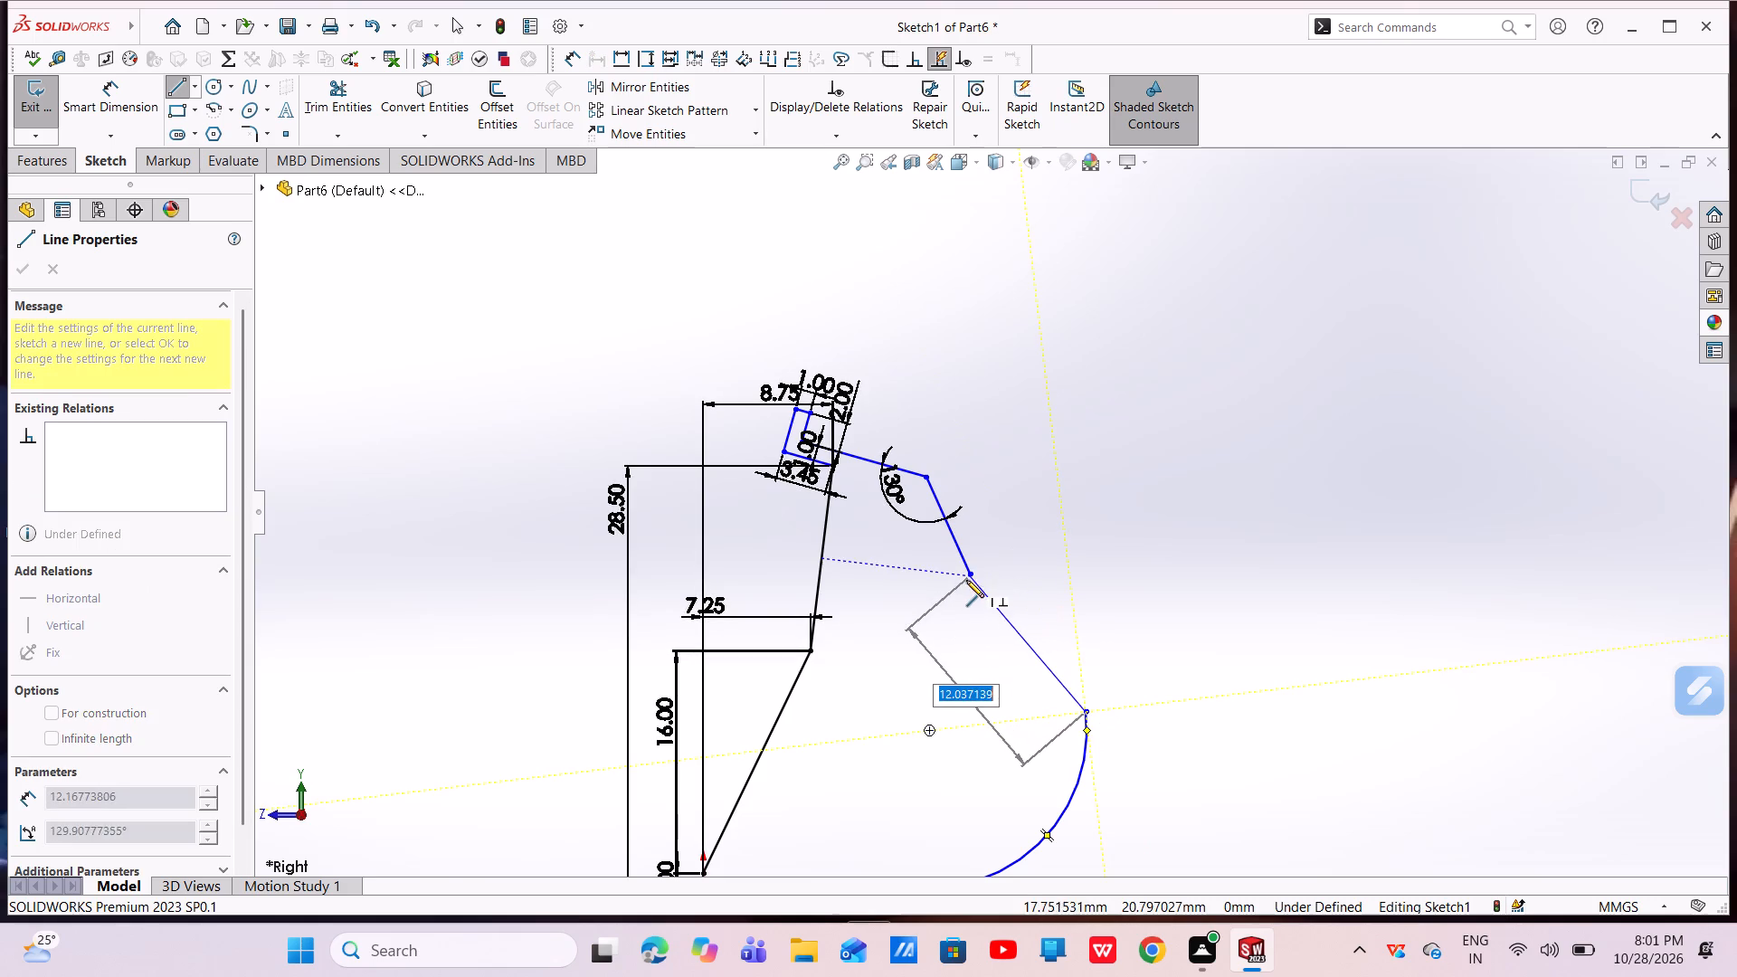
pyautogui.click(971, 576)
pyautogui.rightClick(971, 576)
pyautogui.click(1009, 586)
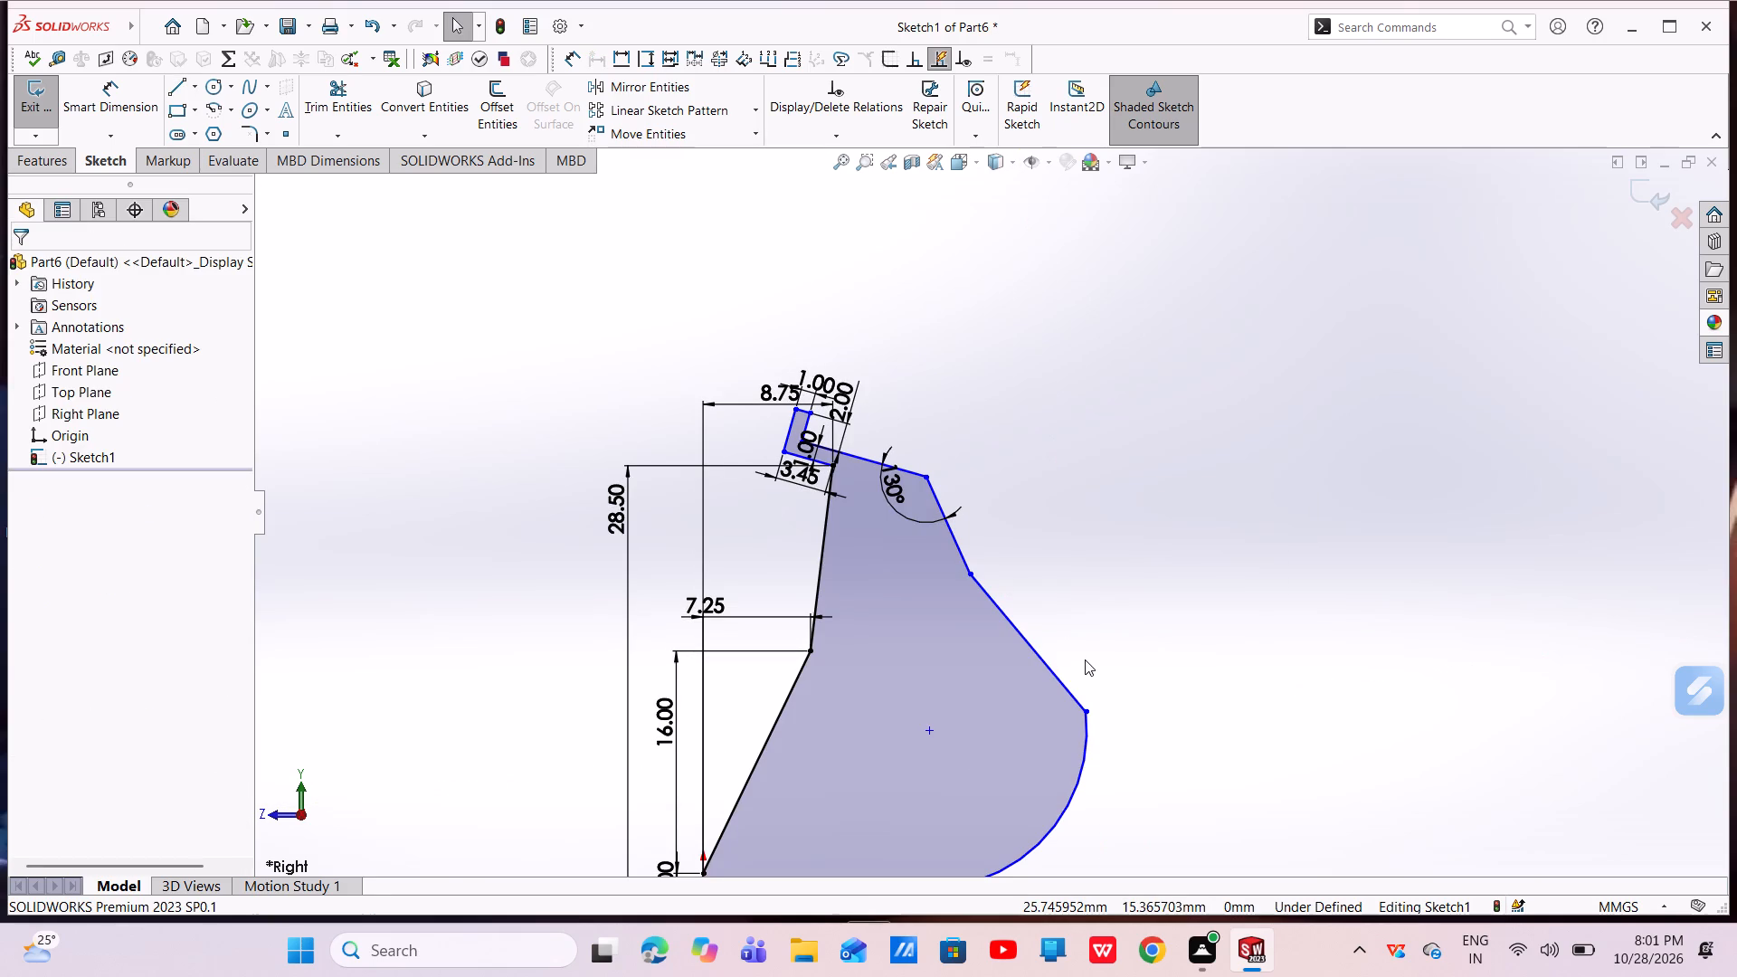
# Dimension the angle between the slanted side line and the new connecting line as 153°.
pyautogui.click(119, 102)
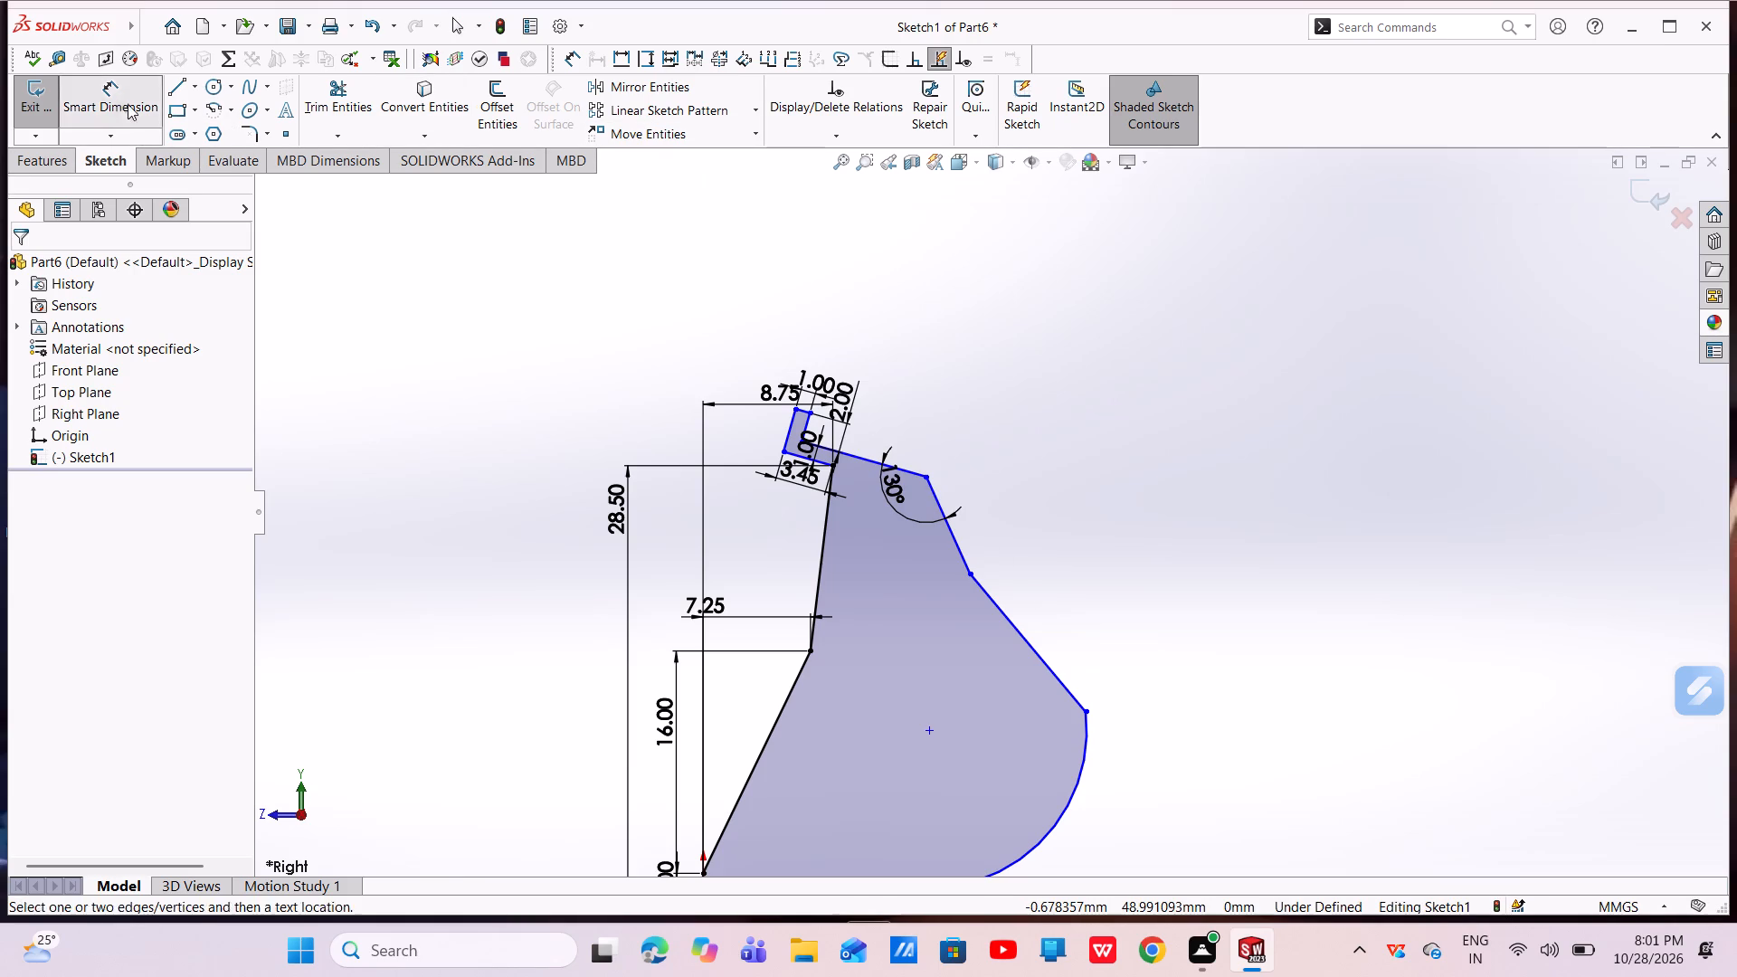
pyautogui.scroll(-4, 943, 612)
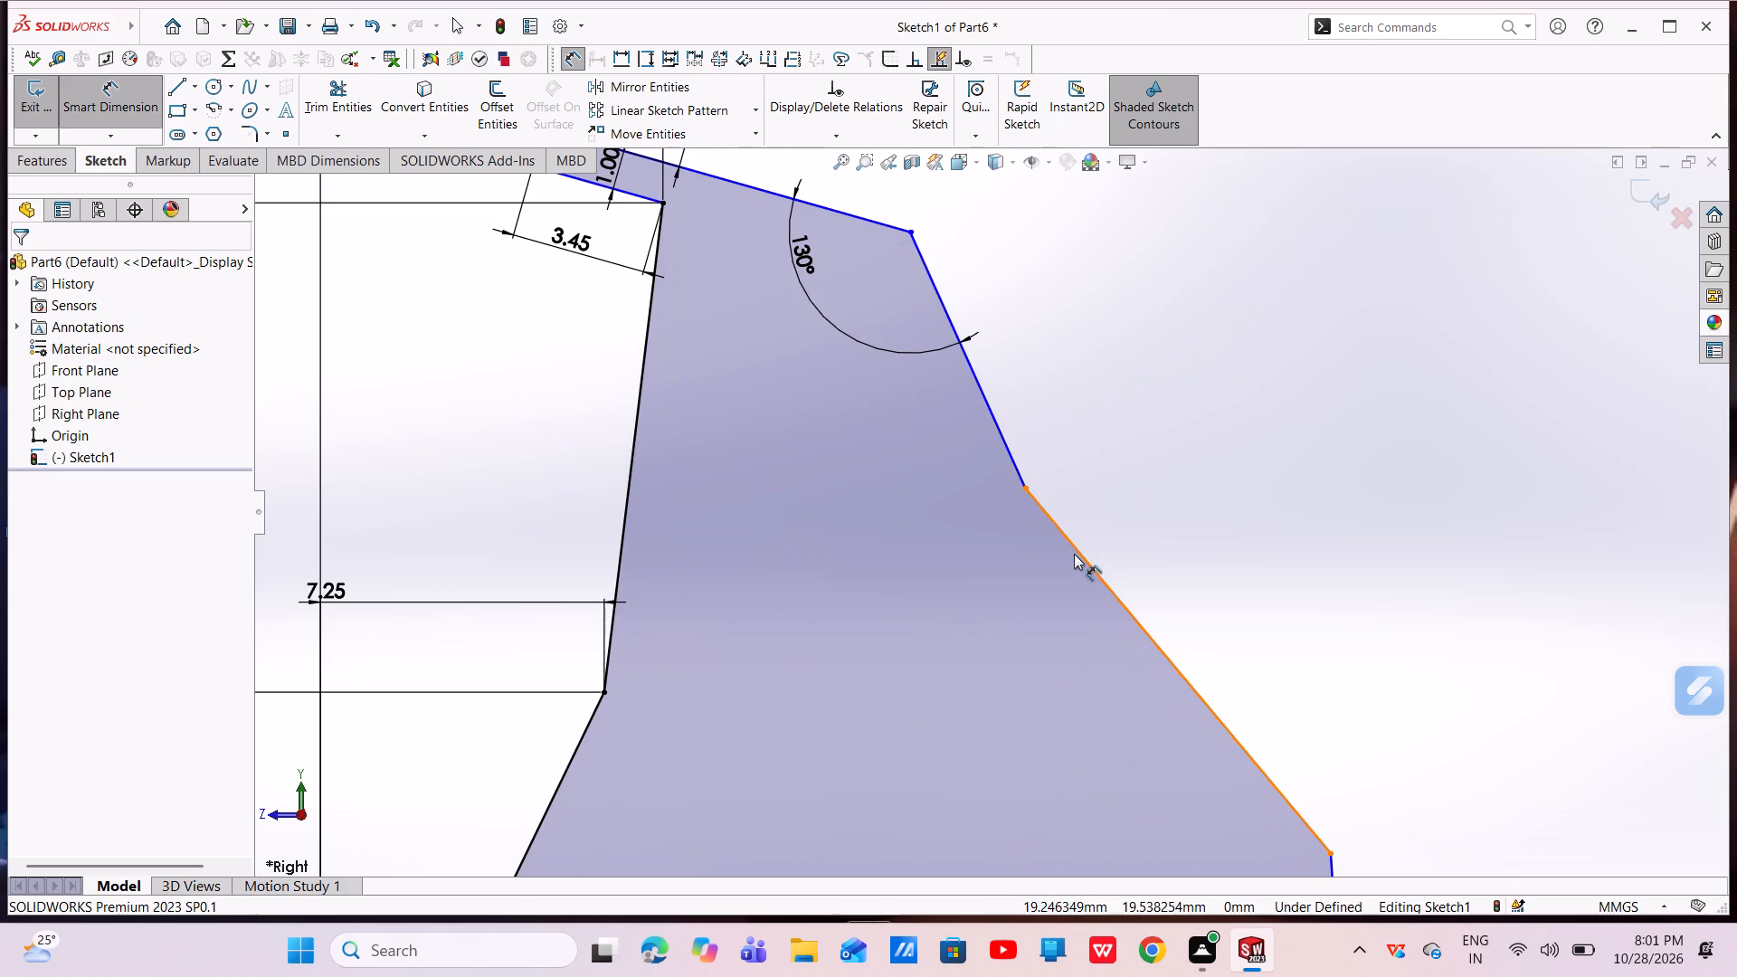
pyautogui.click(1086, 556)
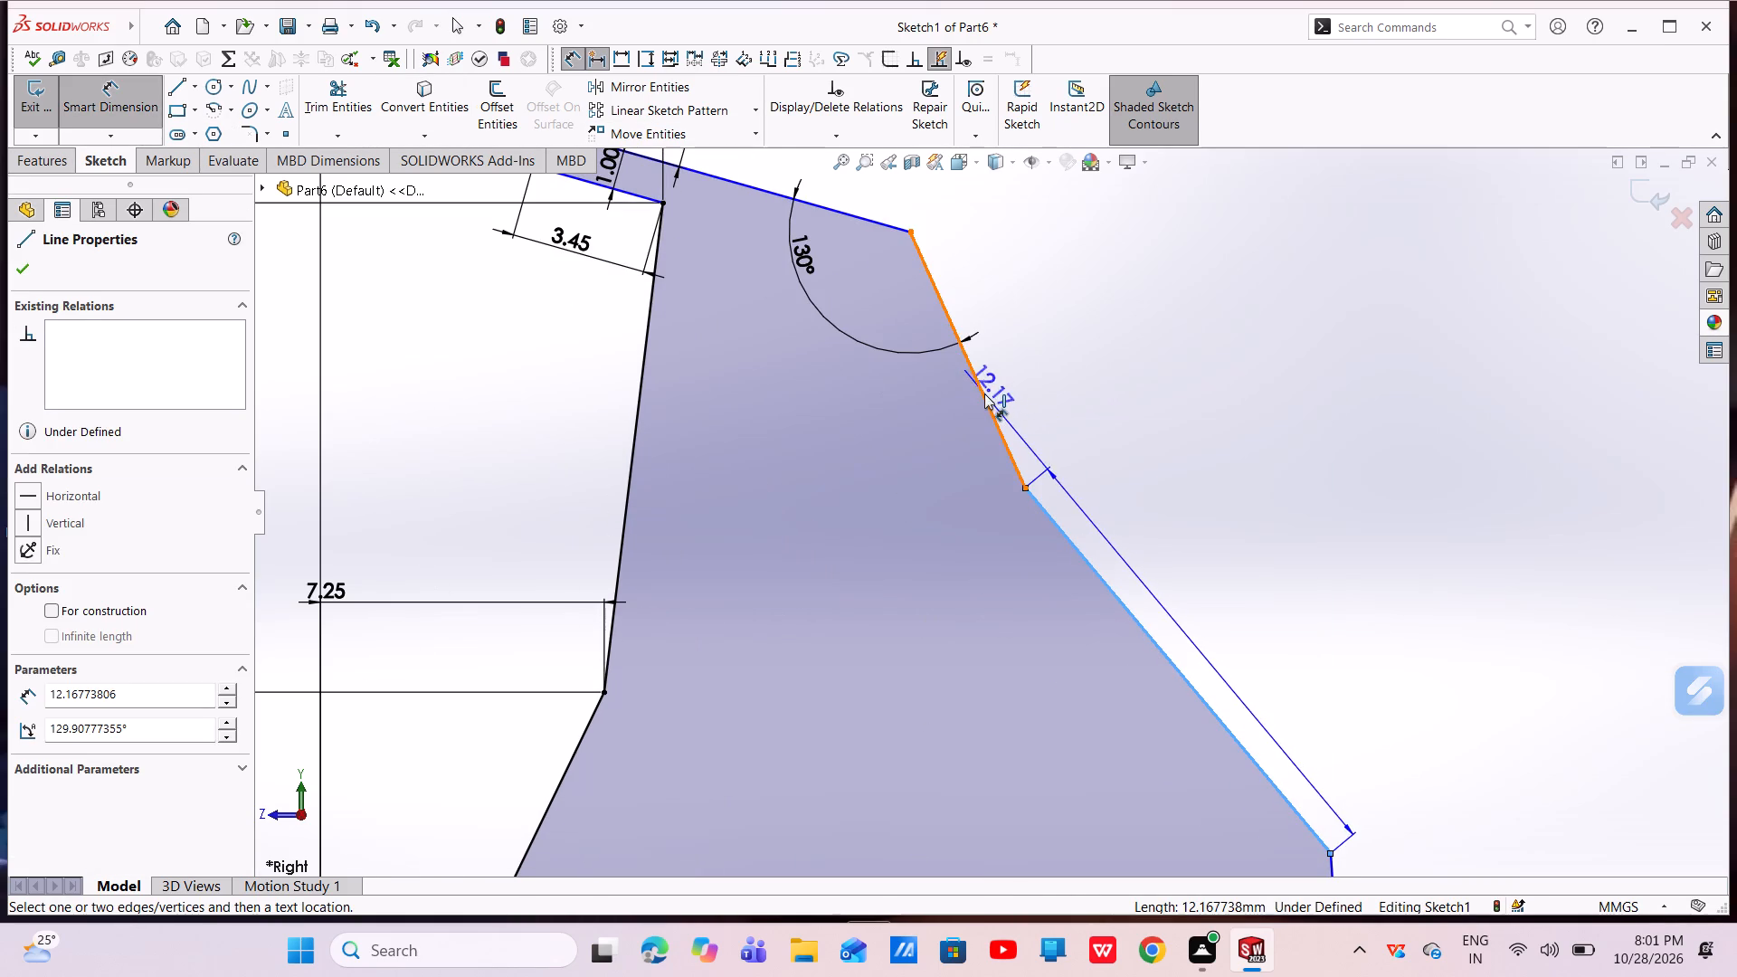
pyautogui.click(984, 394)
pyautogui.click(1038, 445)
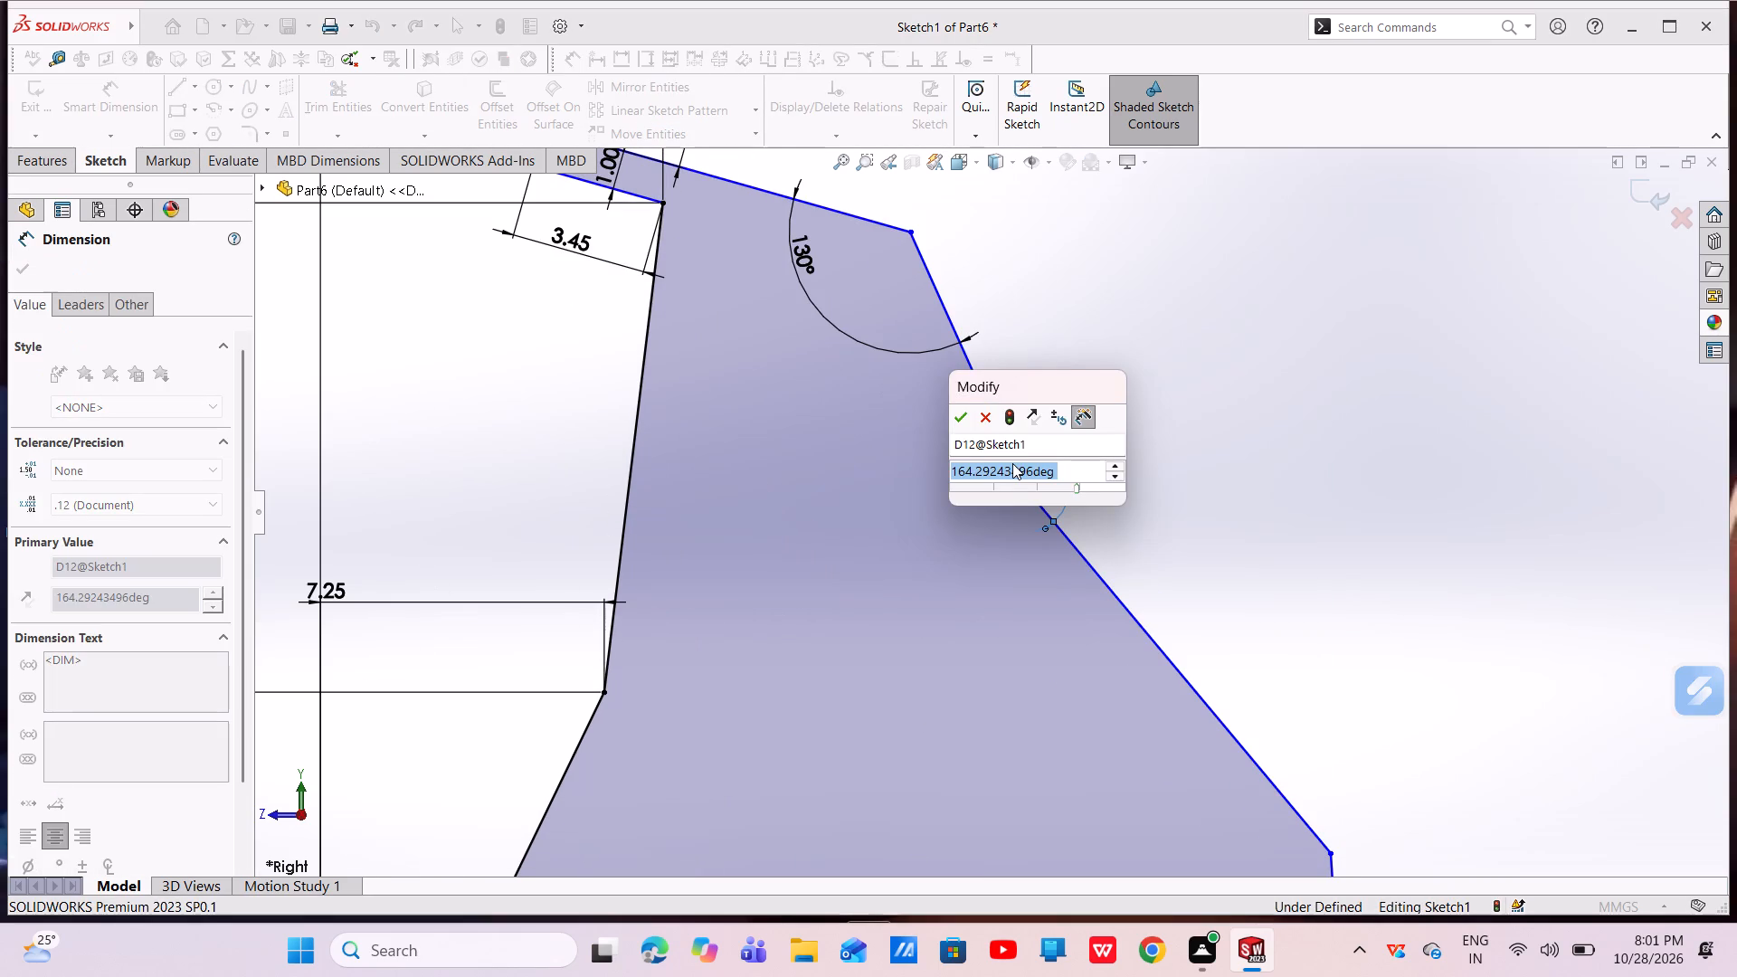
pyautogui.press('BackSpace')
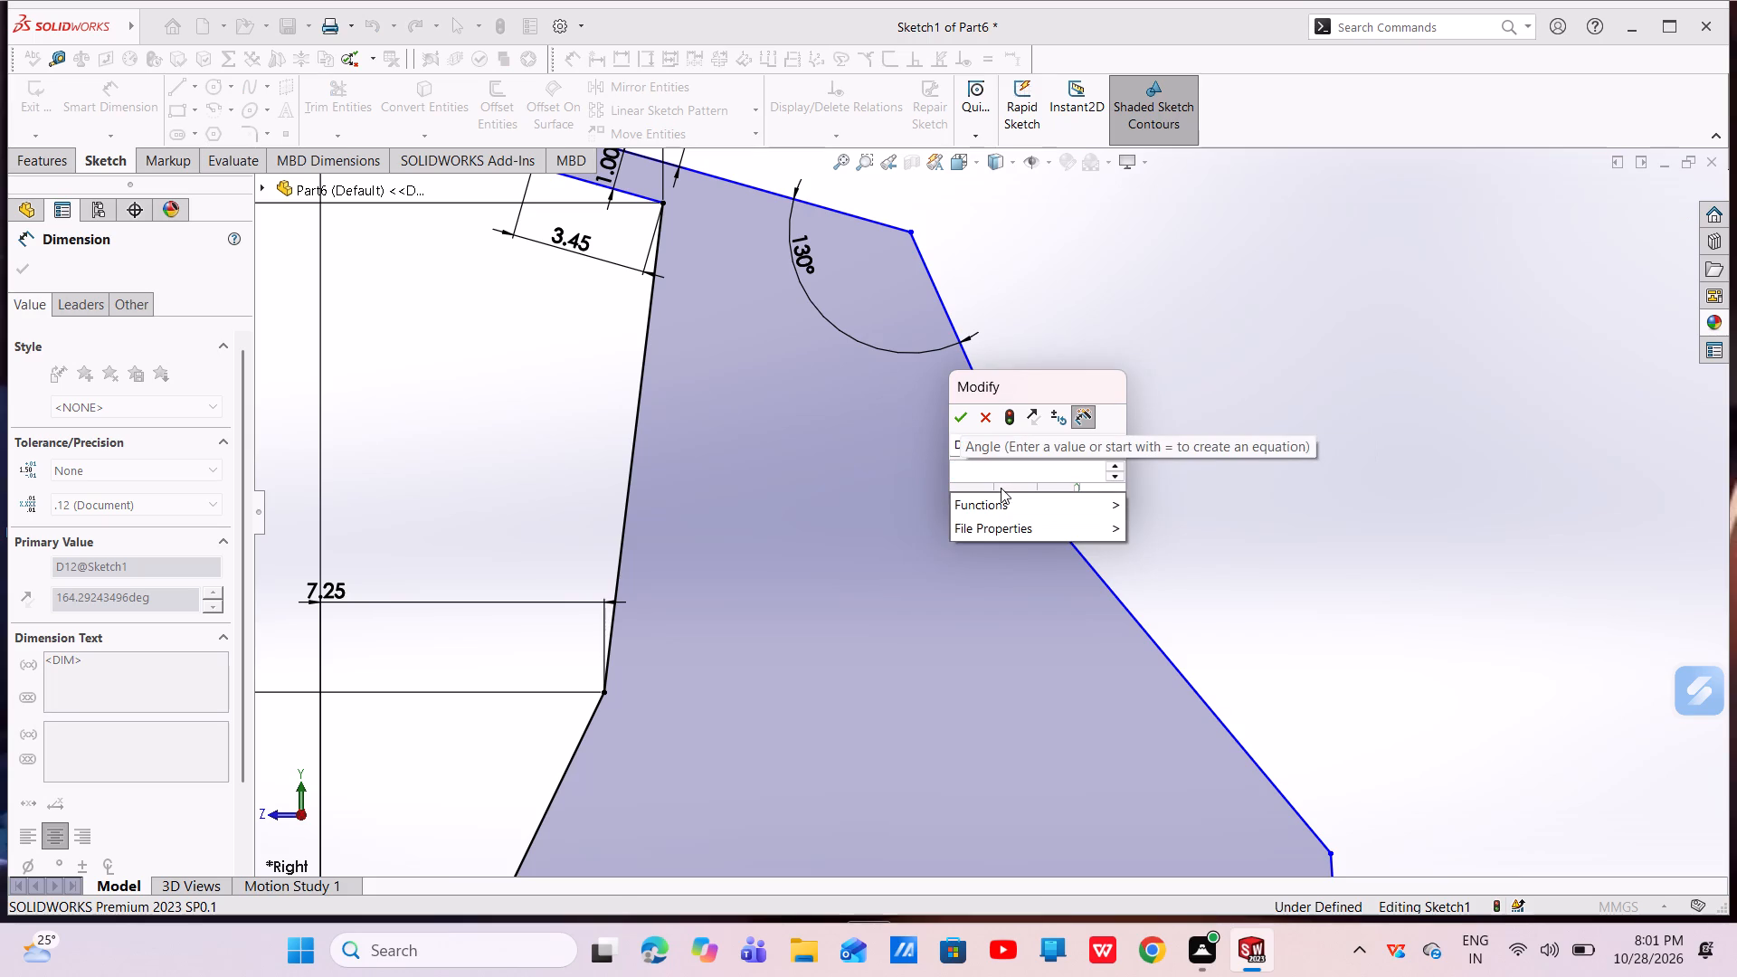
pyautogui.press('1')
pyautogui.press('5')
pyautogui.press('3')
pyautogui.press('Return')
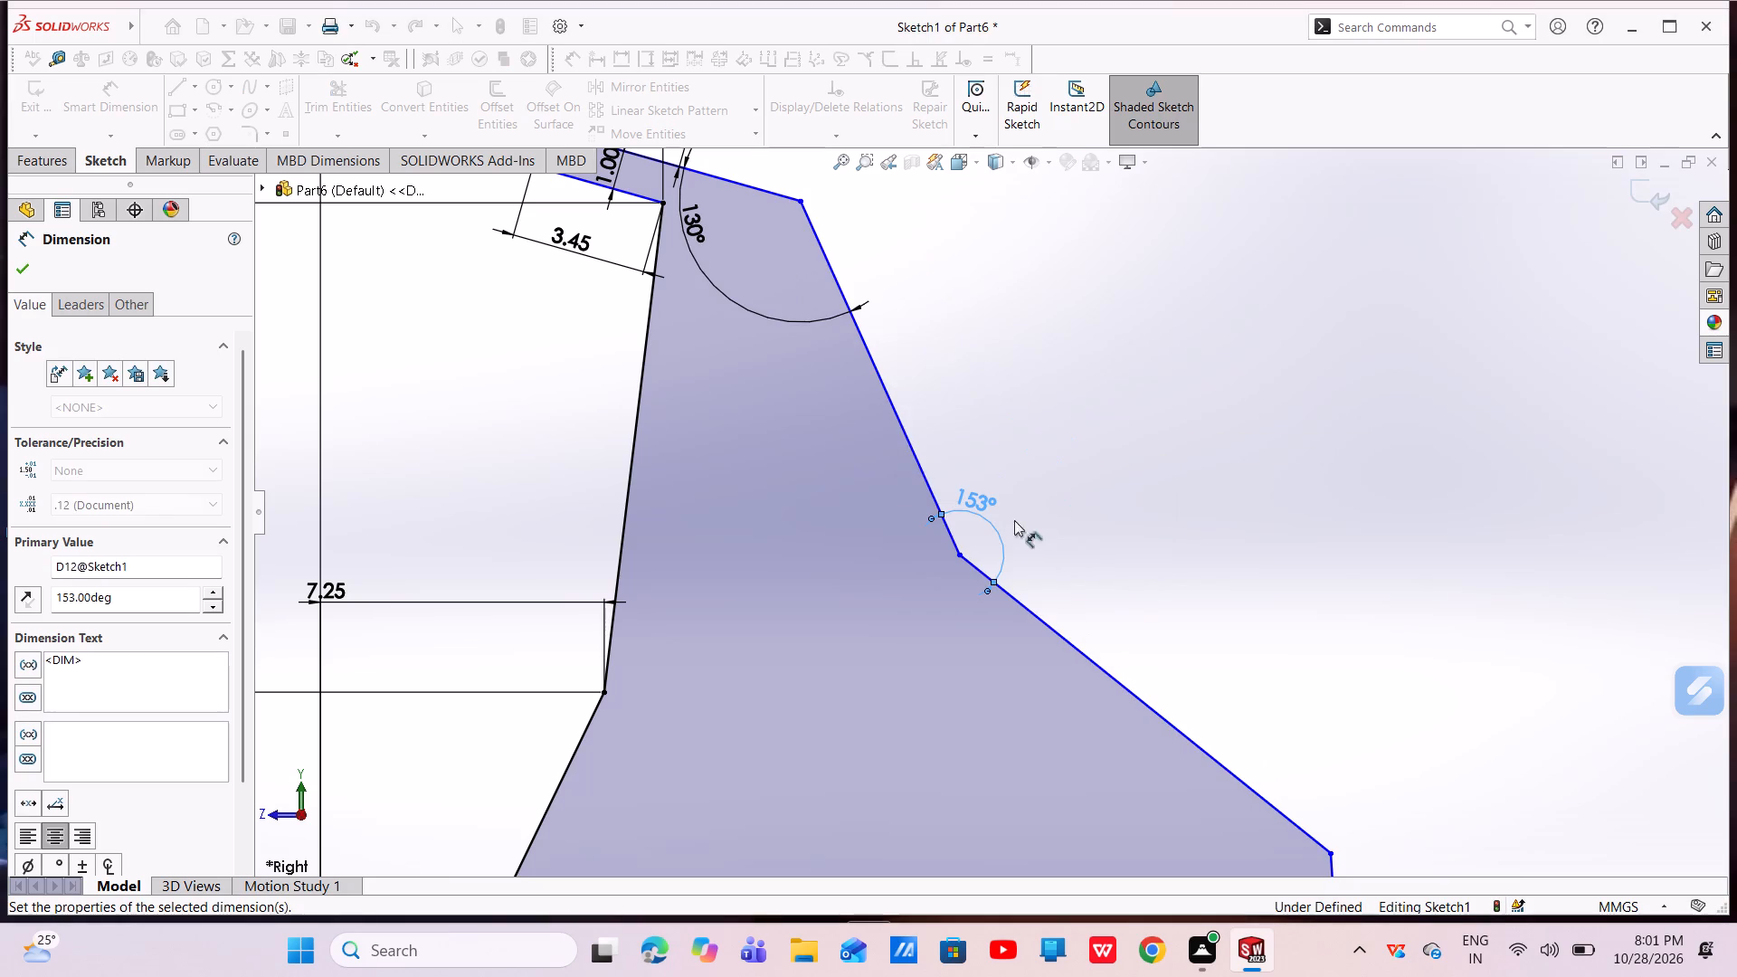
# Move the junction of the connecting line and outer arc inward to about 20.4 mm across and 15.6 mm high.
pyautogui.scroll(5, 1026, 588)
pyautogui.scroll(-3, 1114, 658)
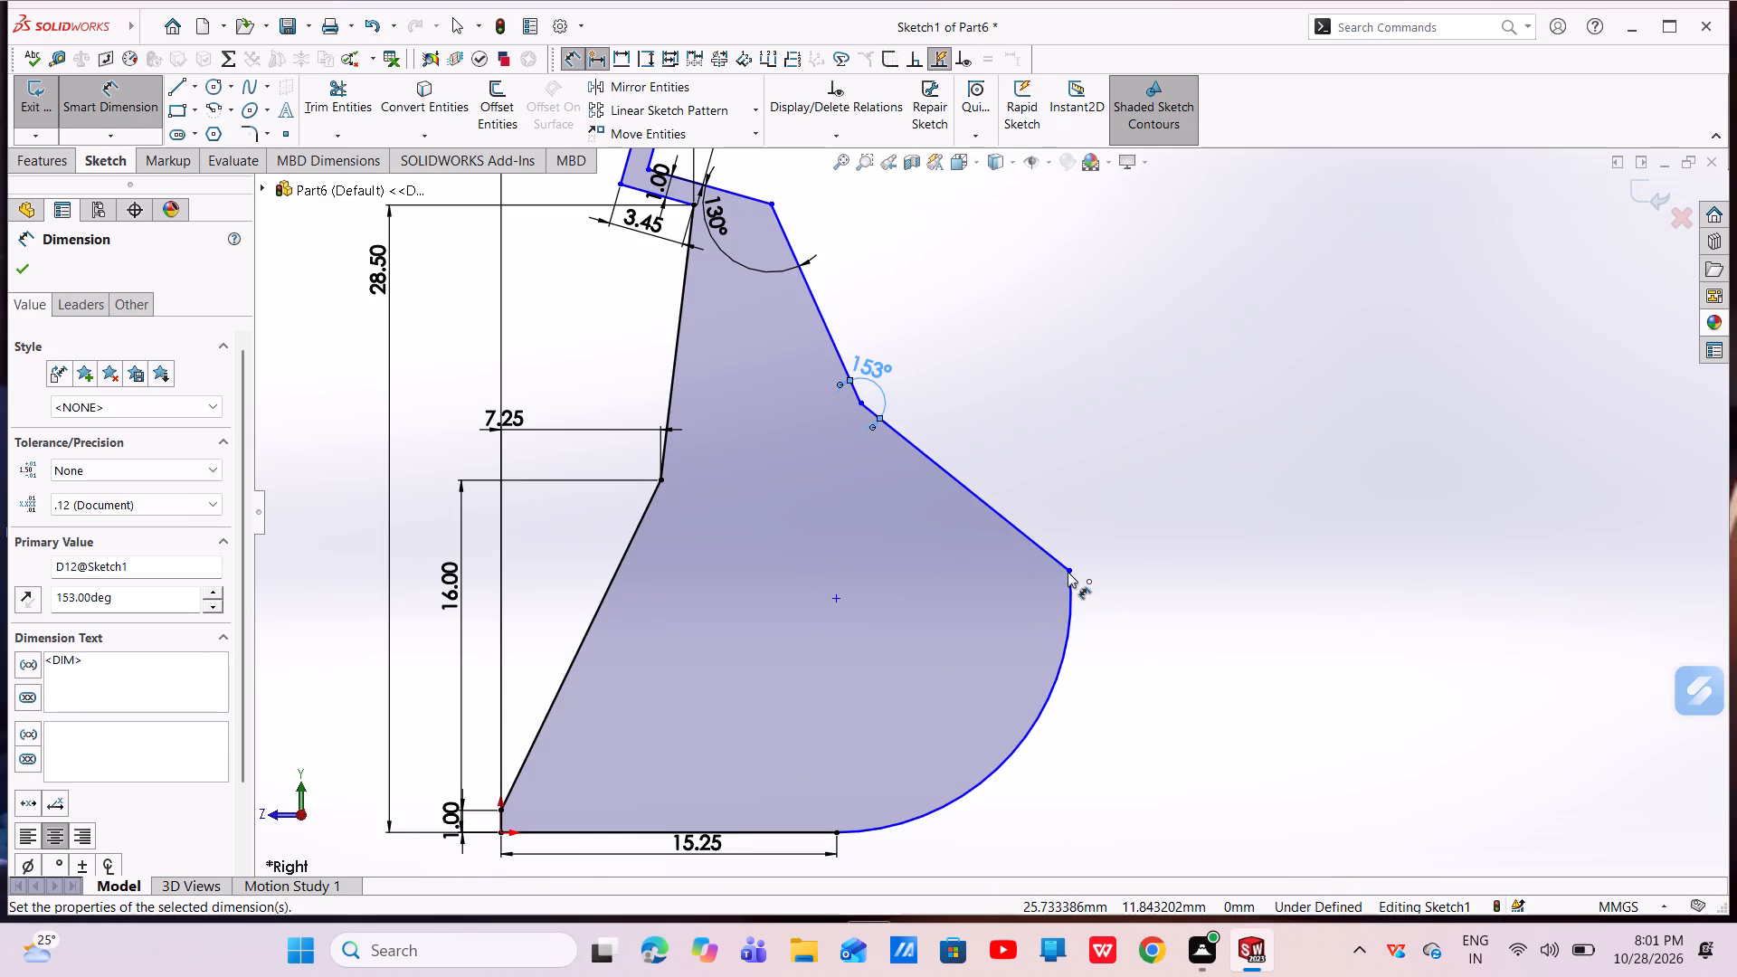
pyautogui.moveTo(1070, 570); pyautogui.dragTo(1008, 518)
pyautogui.press('Escape')
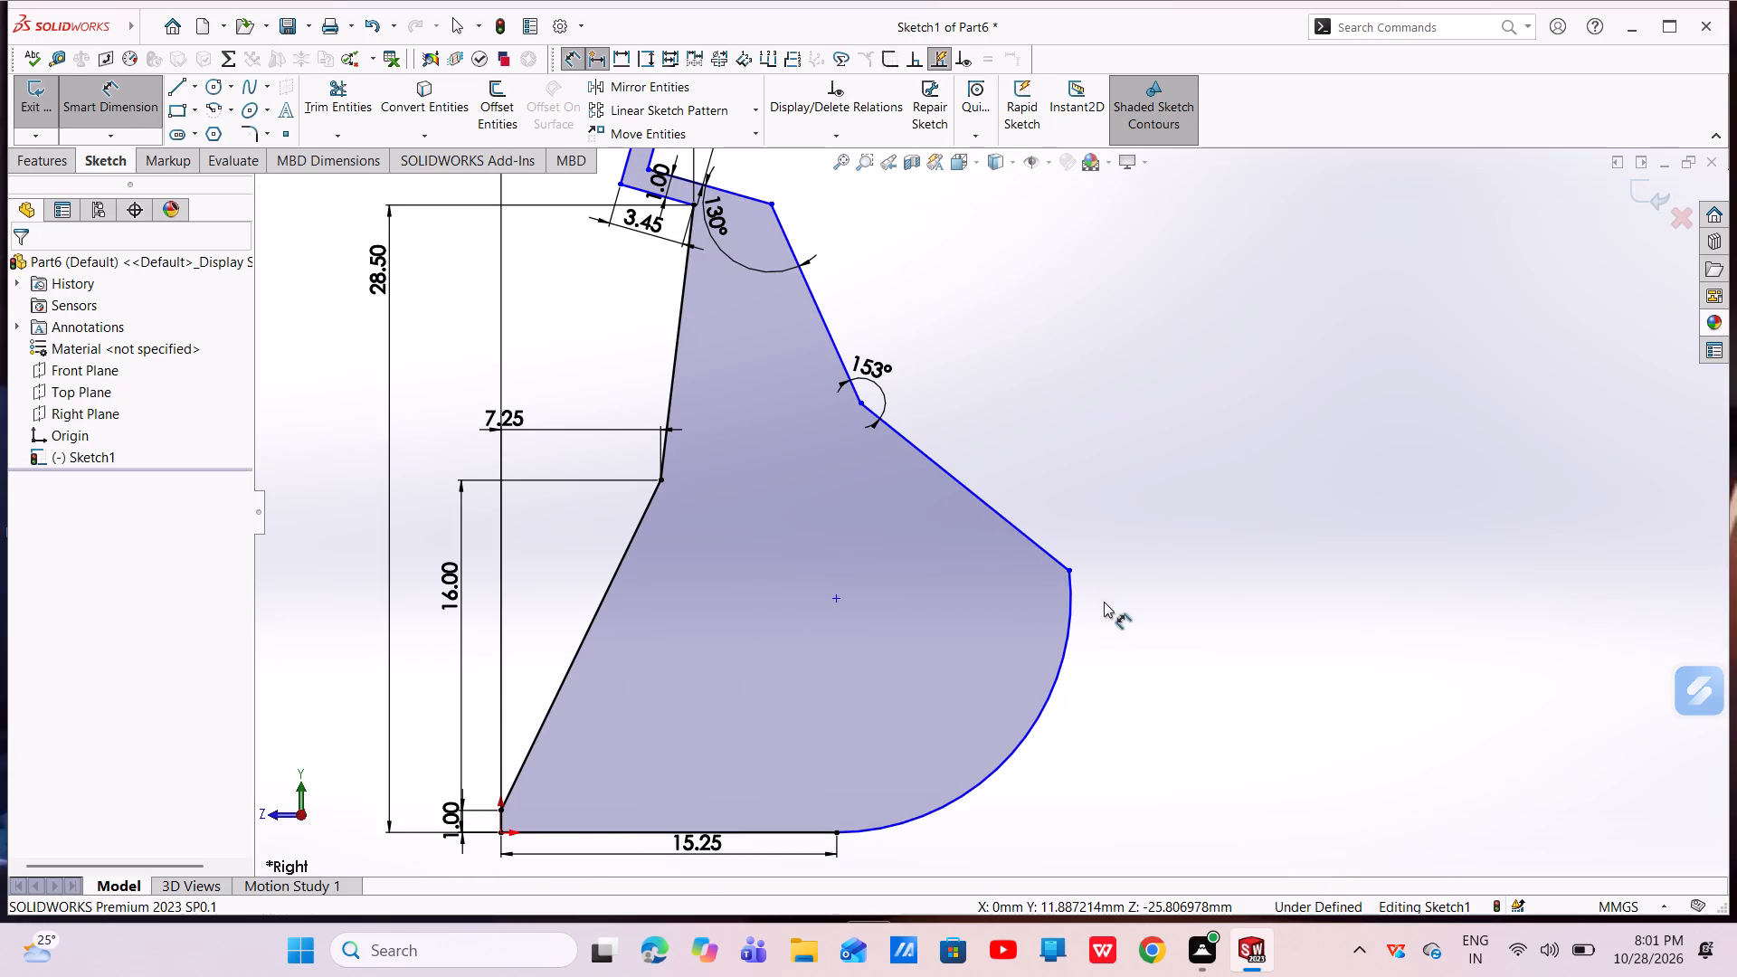
pyautogui.press('Escape')
pyautogui.moveTo(1068, 571); pyautogui.dragTo(1016, 507)
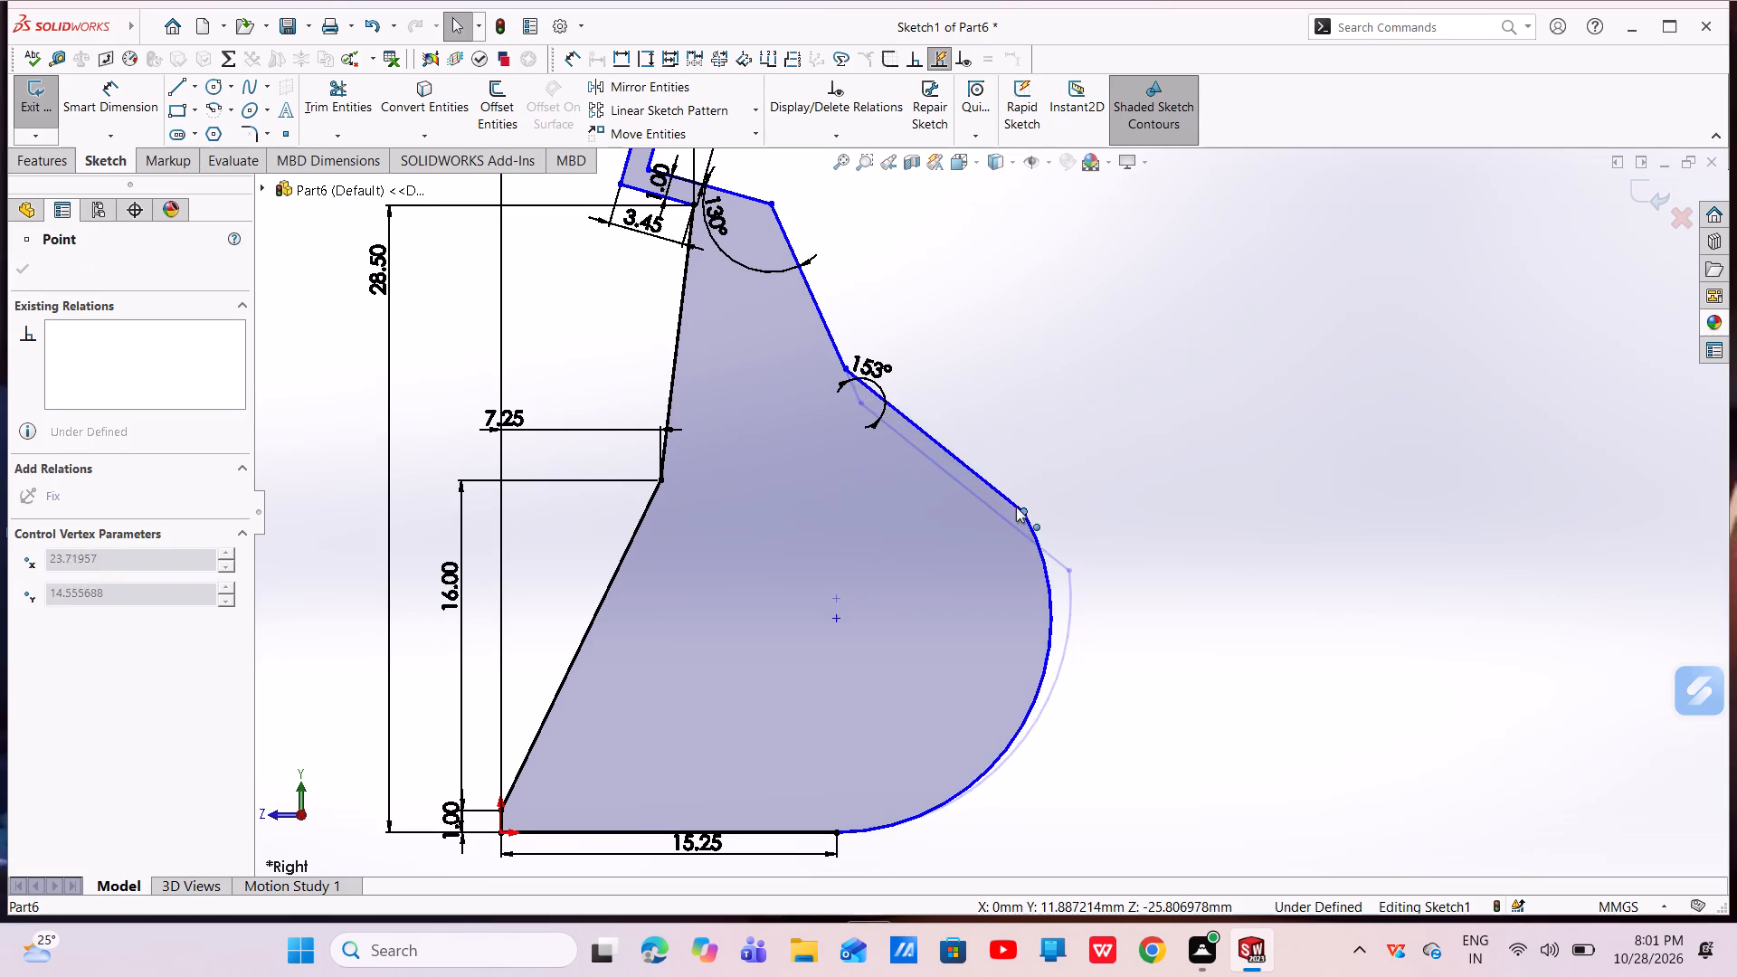
pyautogui.moveTo(1016, 507); pyautogui.dragTo(954, 488)
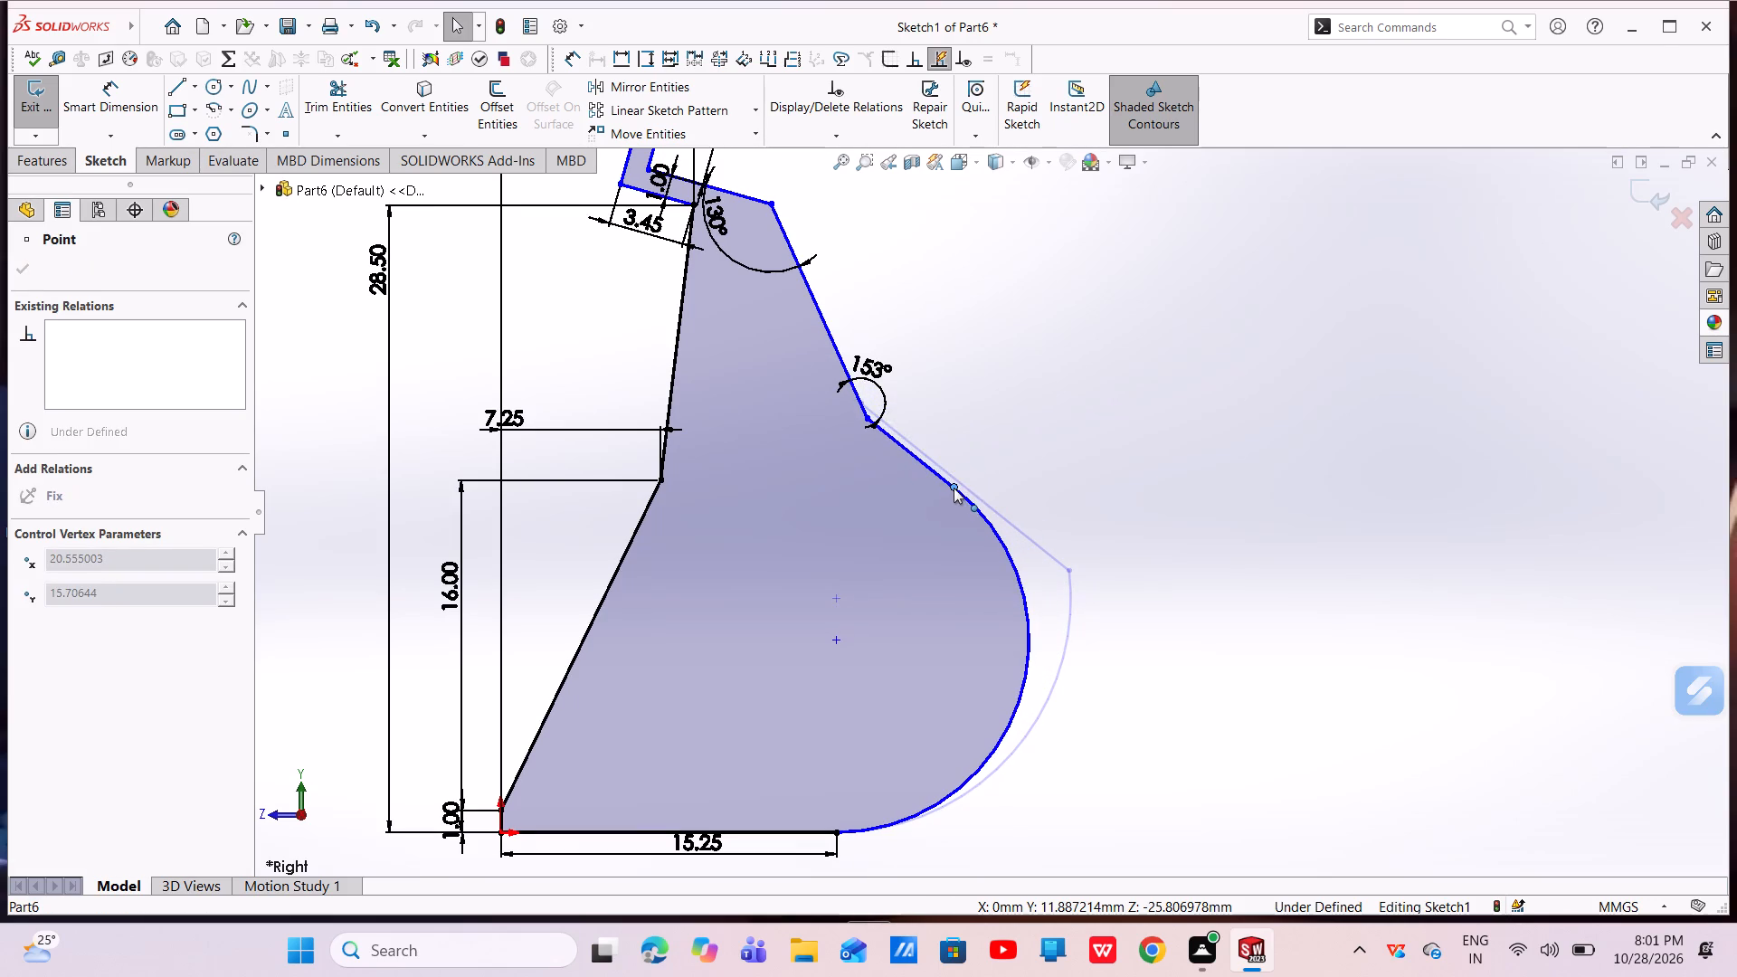
pyautogui.moveTo(954, 488); pyautogui.dragTo(950, 488)
pyautogui.press('Escape')
pyautogui.press('Escape')
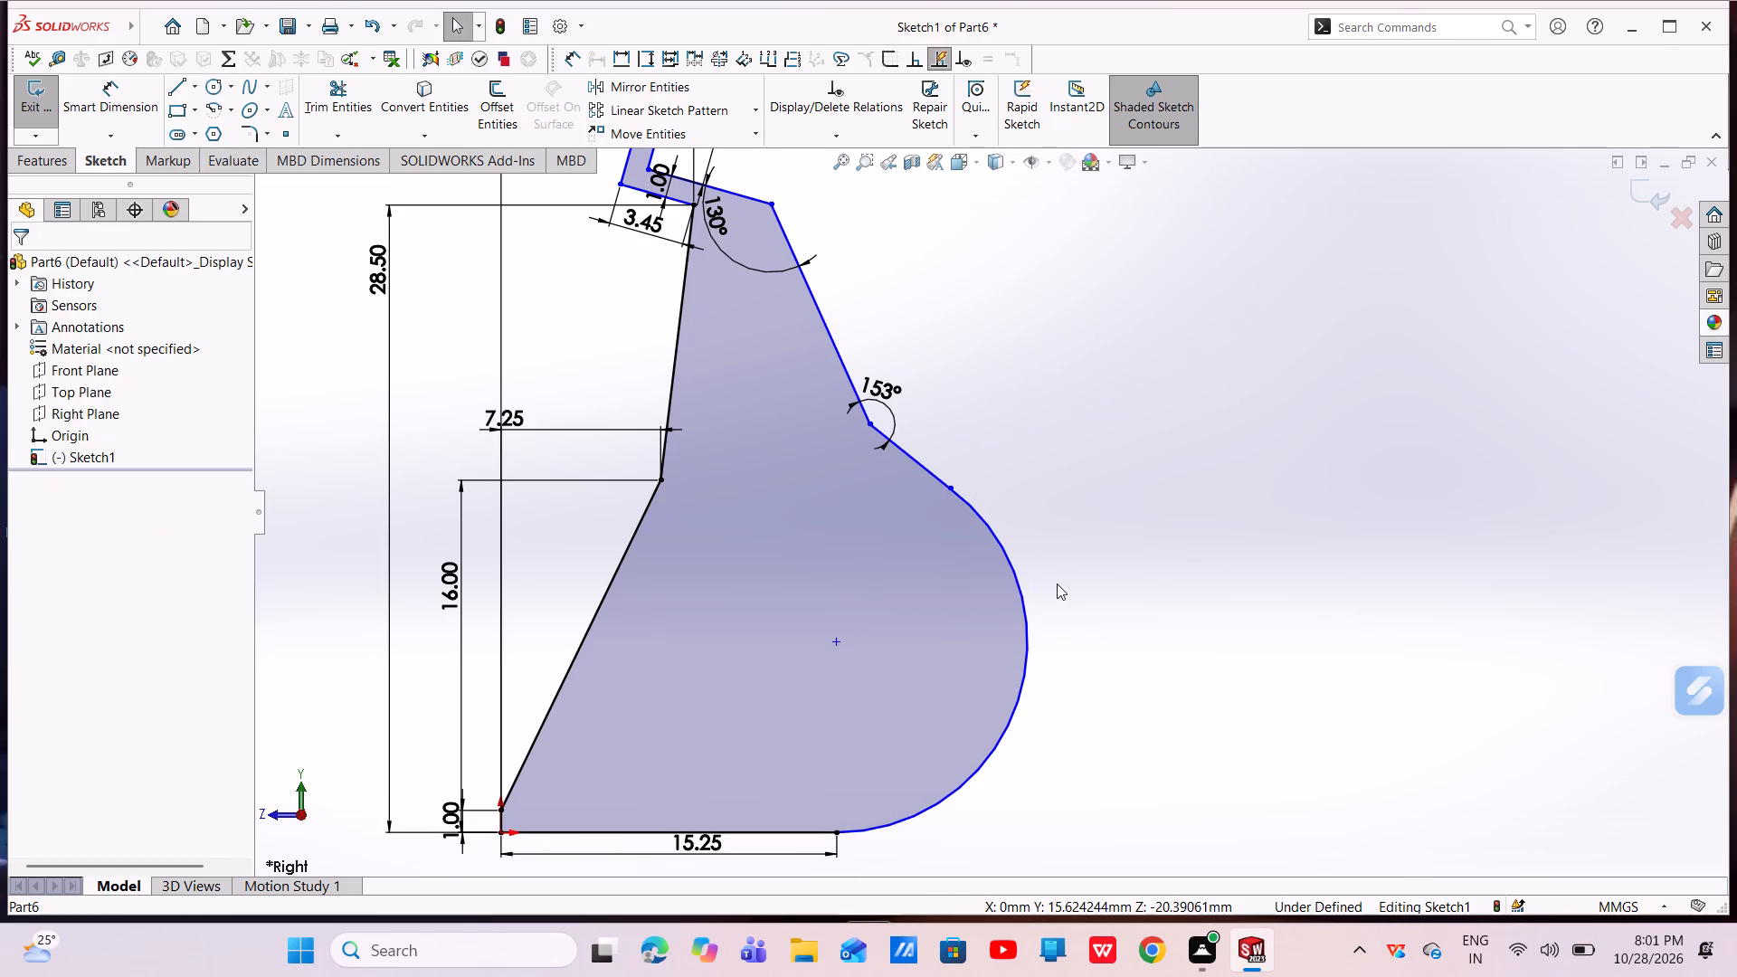
# Dimension the vertical distance between the 130° corner and the 153° corner as 6.35 mm.
pyautogui.scroll(3, 1057, 583)
pyautogui.scroll(-1, 1052, 569)
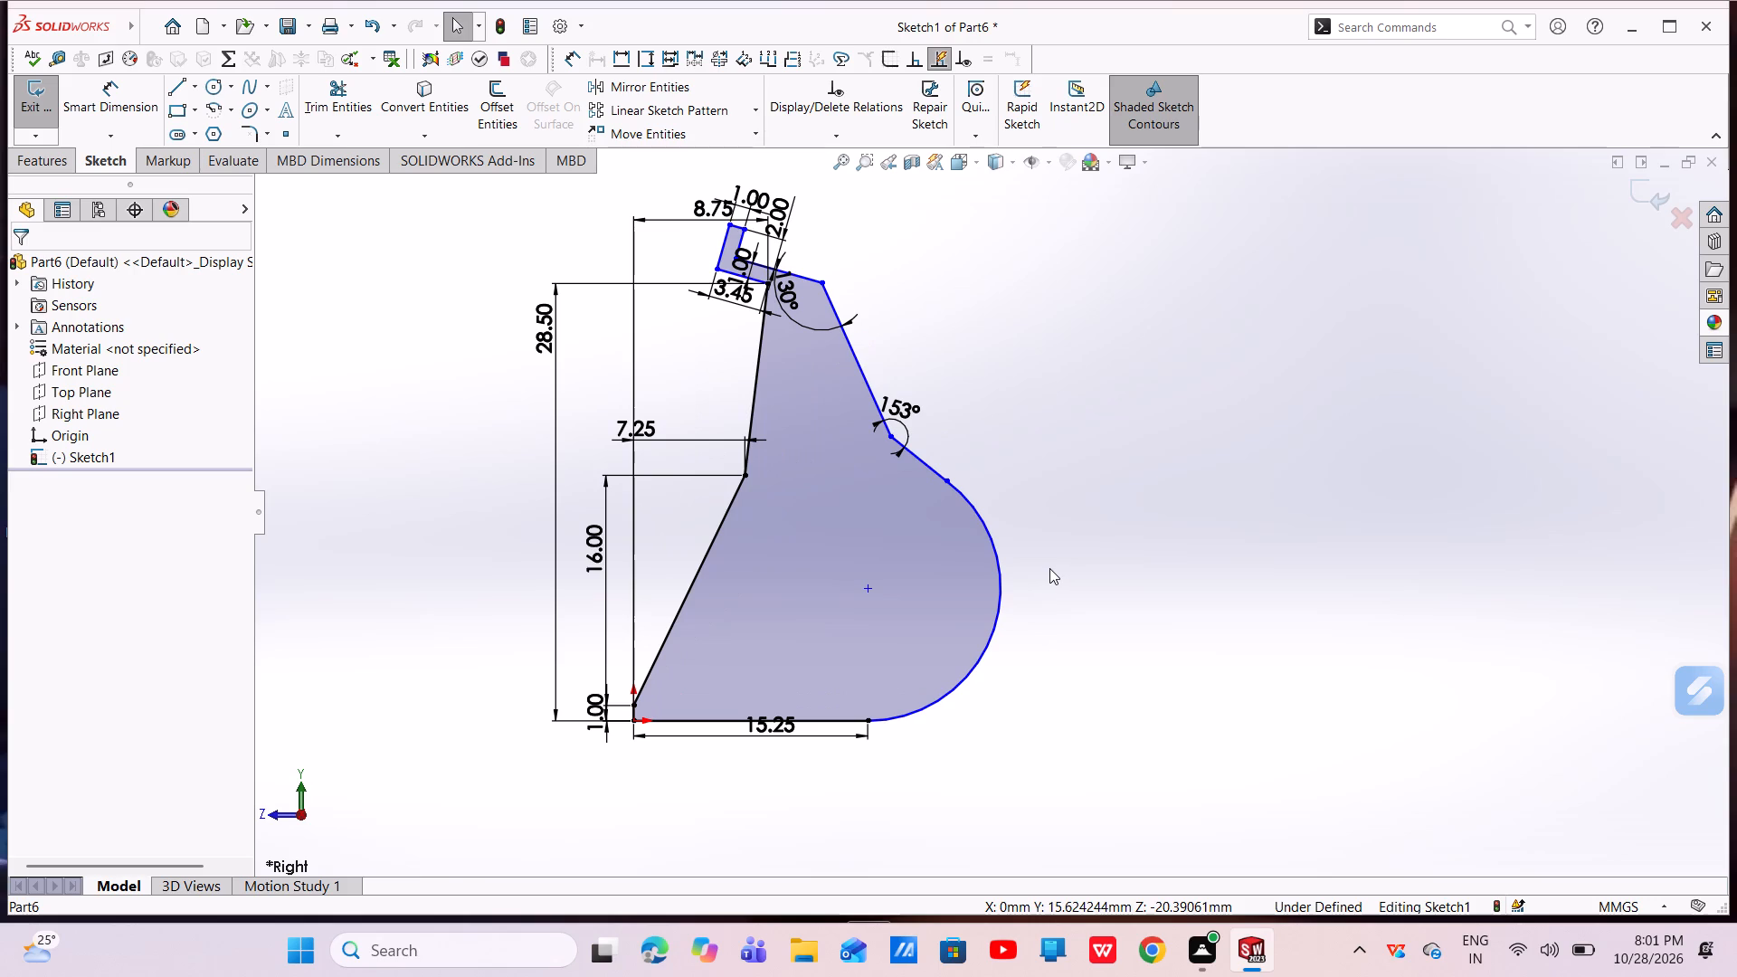
pyautogui.scroll(-5, 846, 356)
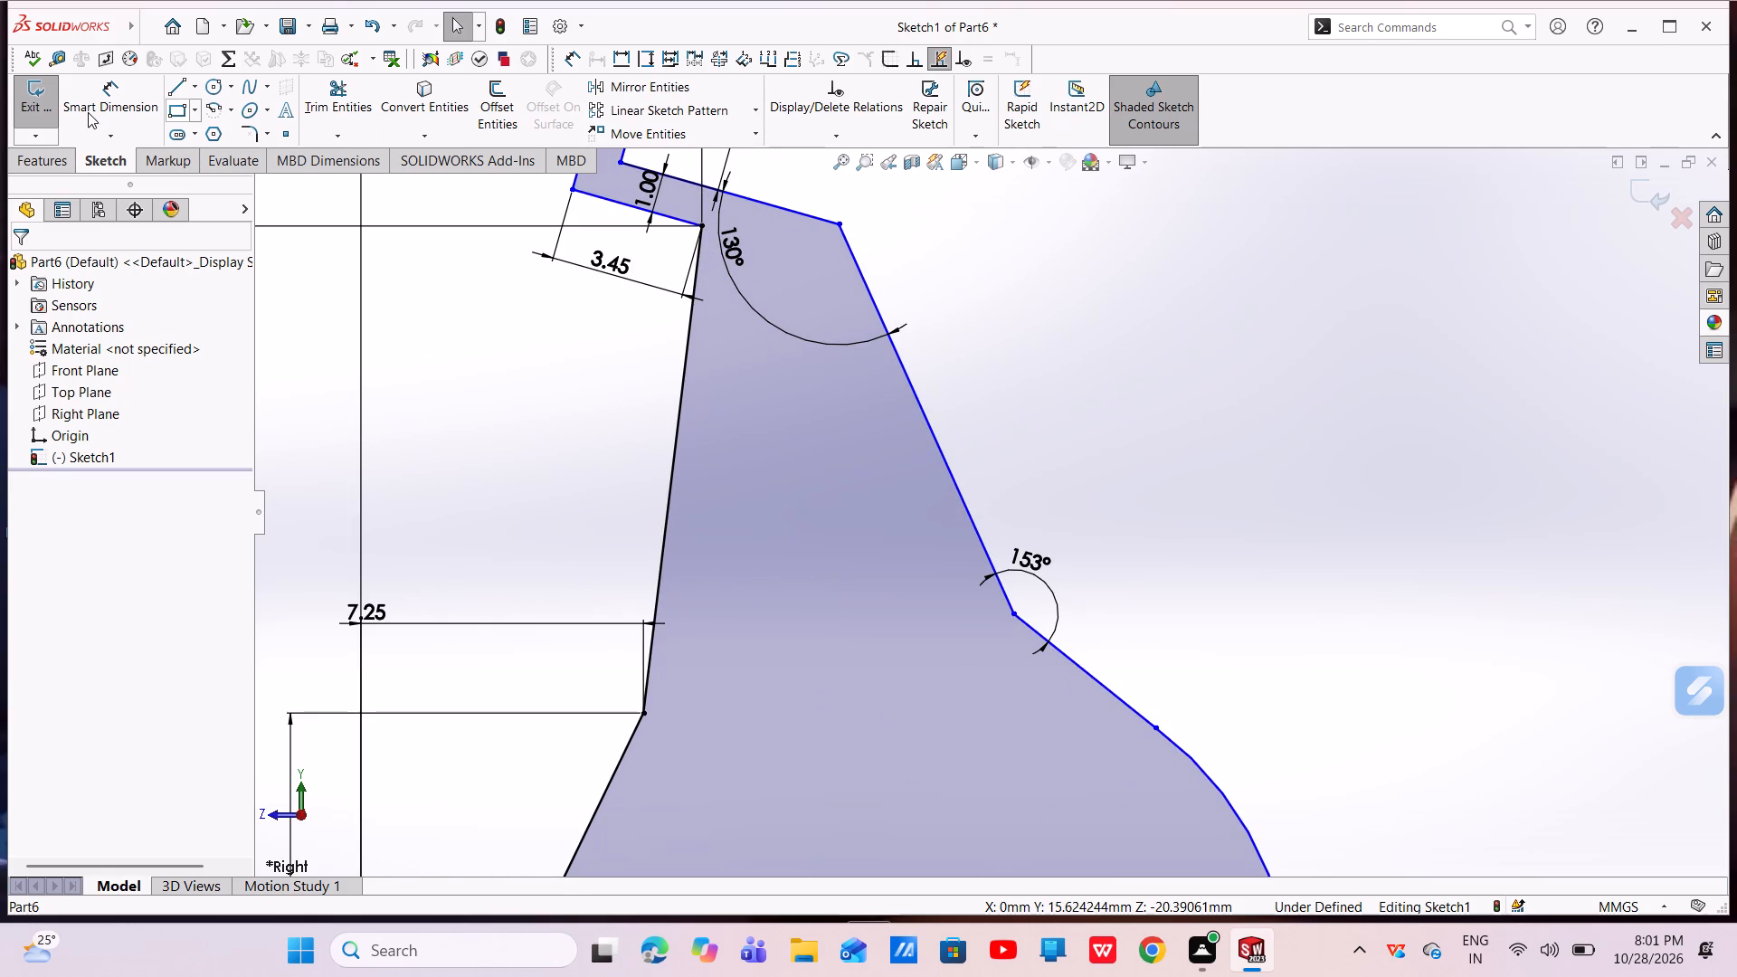
pyautogui.click(88, 112)
pyautogui.click(838, 223)
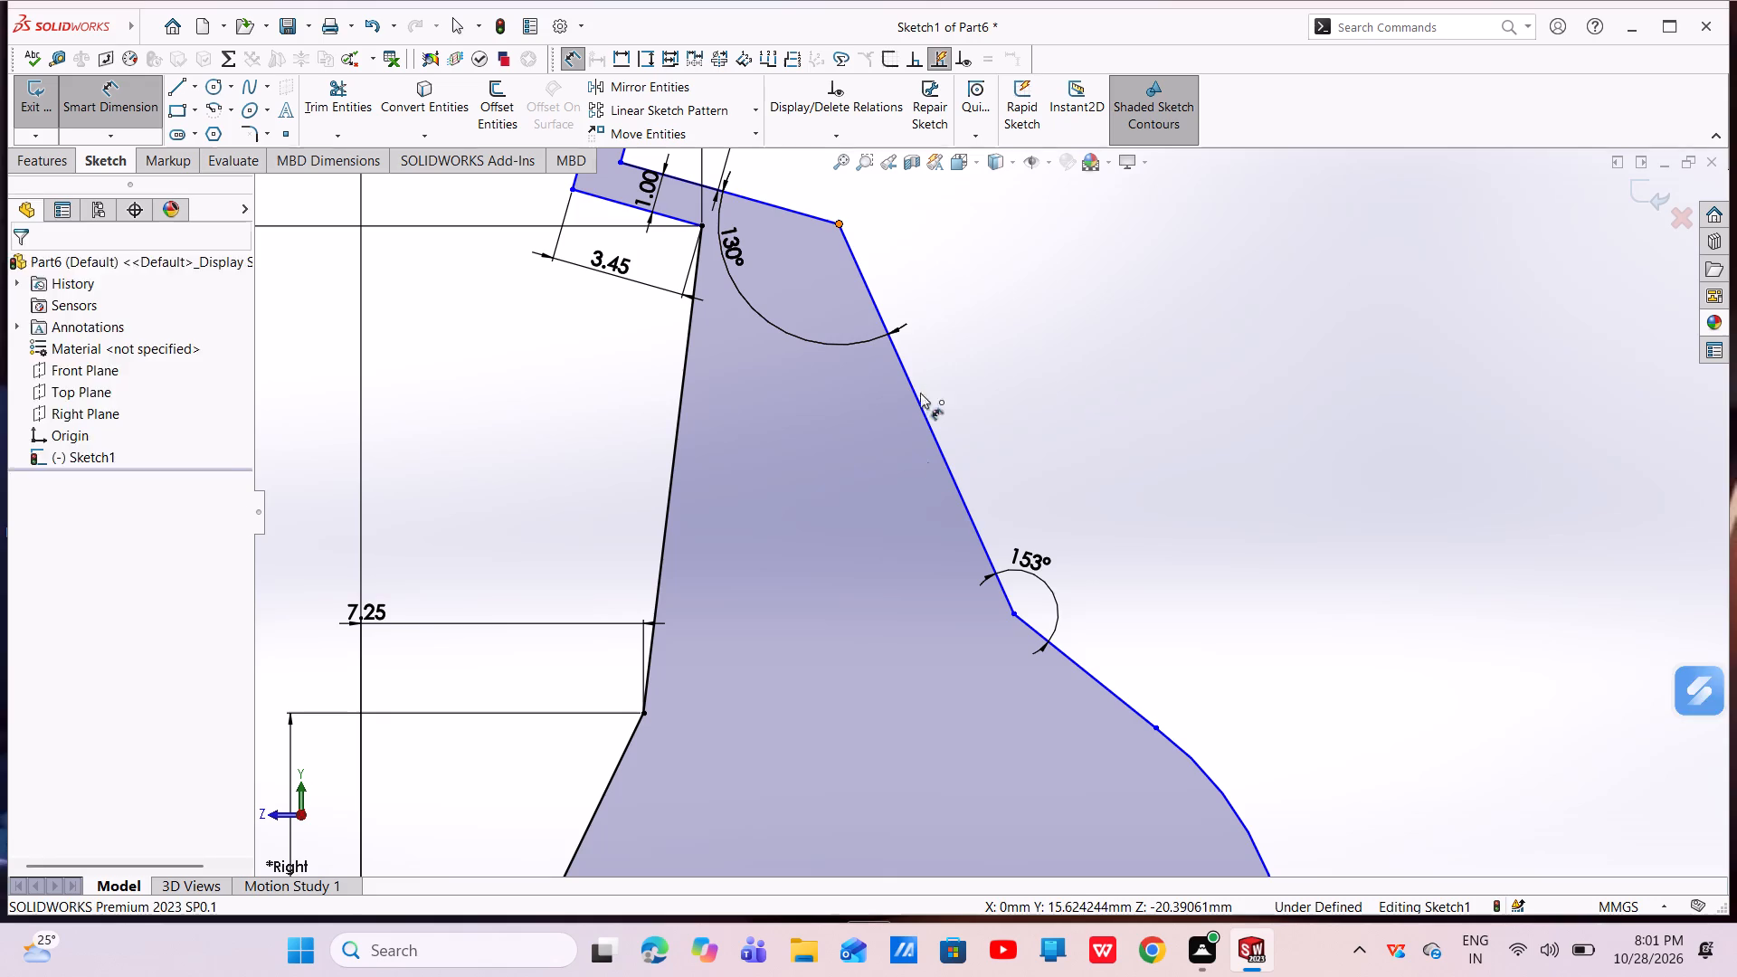
pyautogui.click(1012, 615)
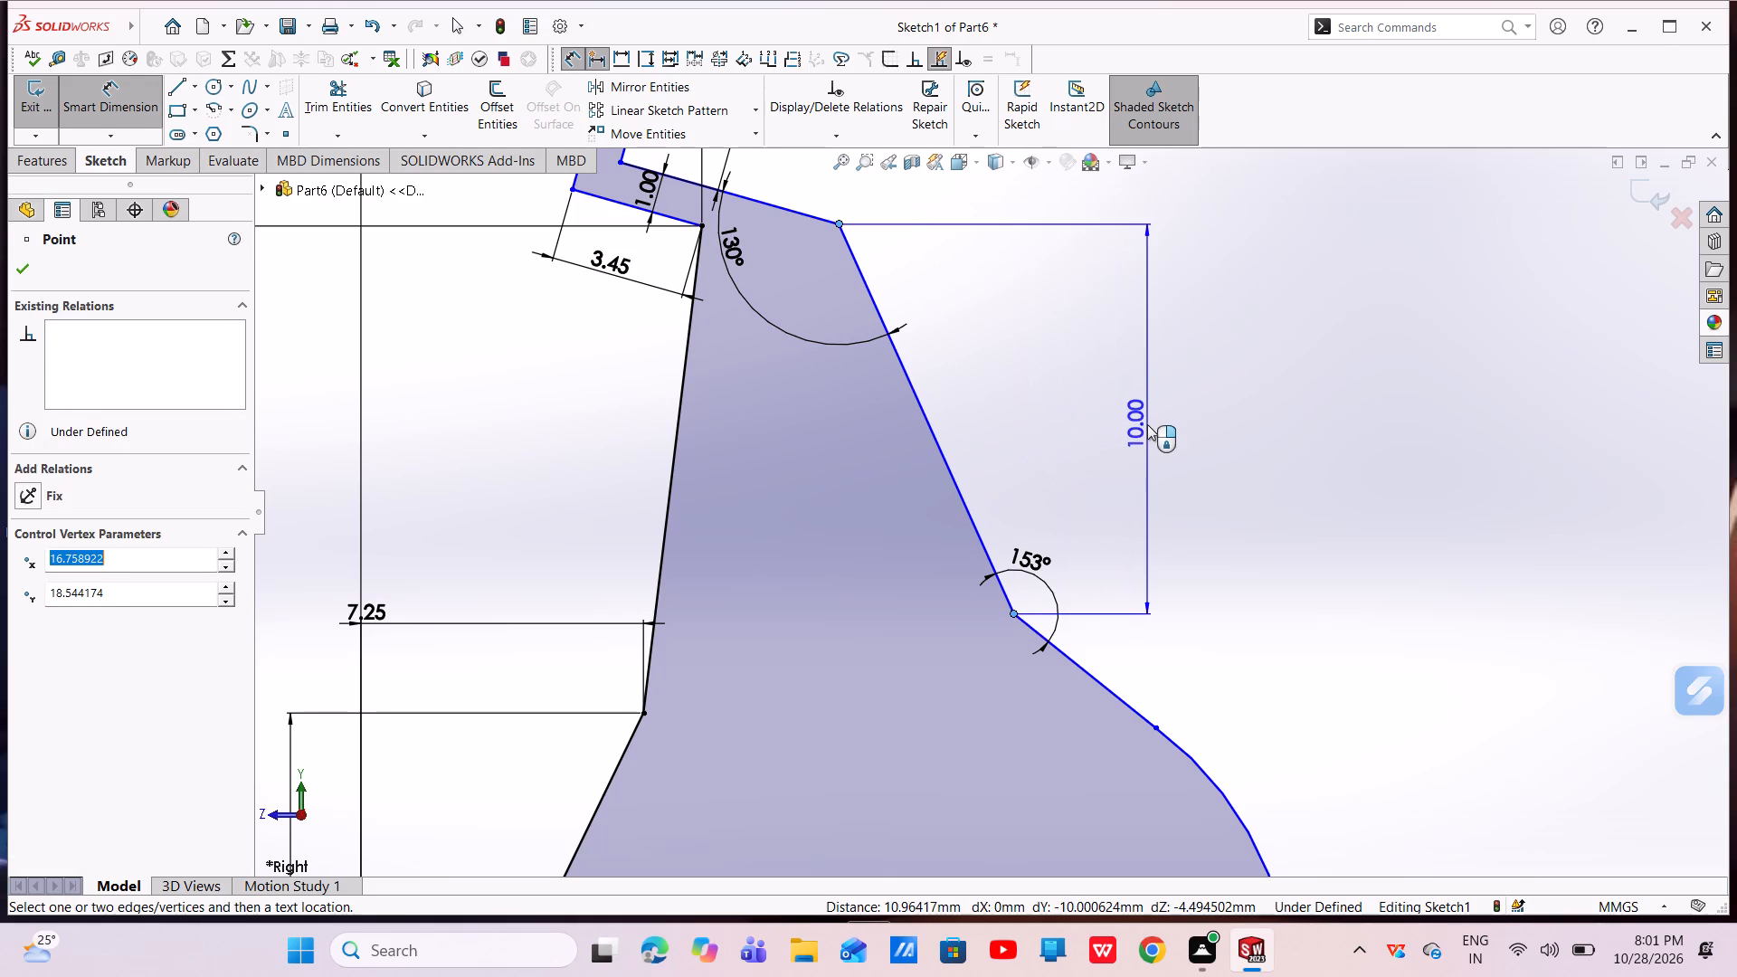
pyautogui.click(1147, 424)
pyautogui.press('BackSpace')
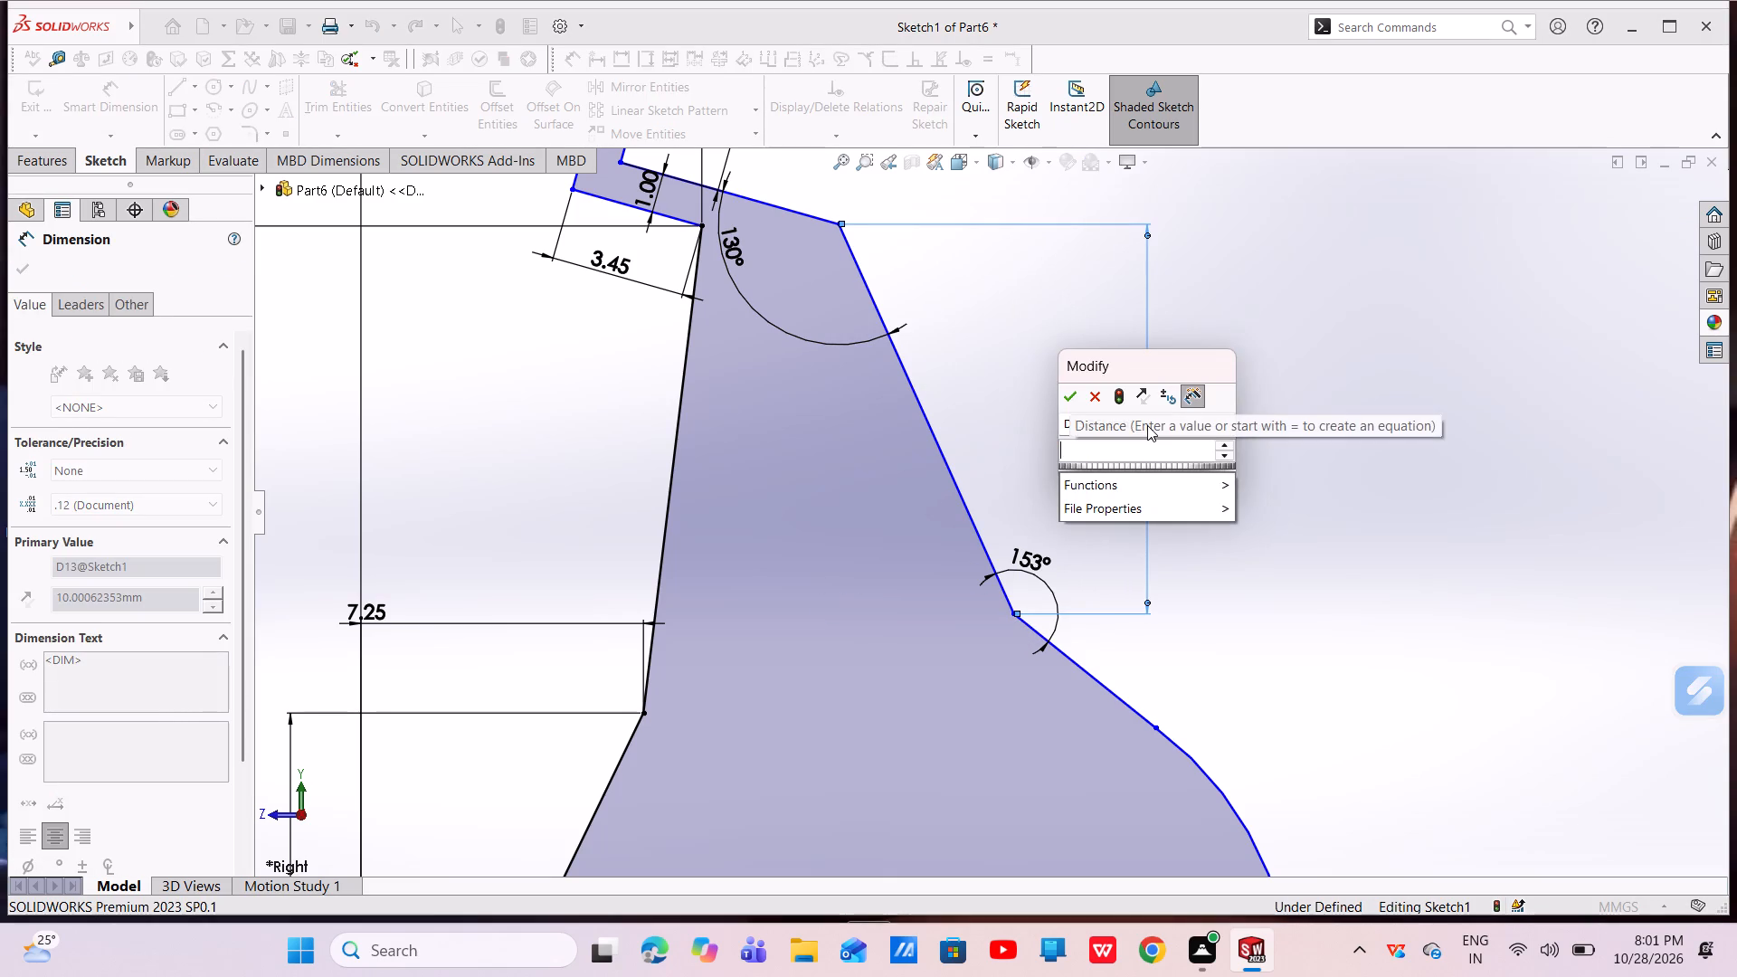
pyautogui.press('6')
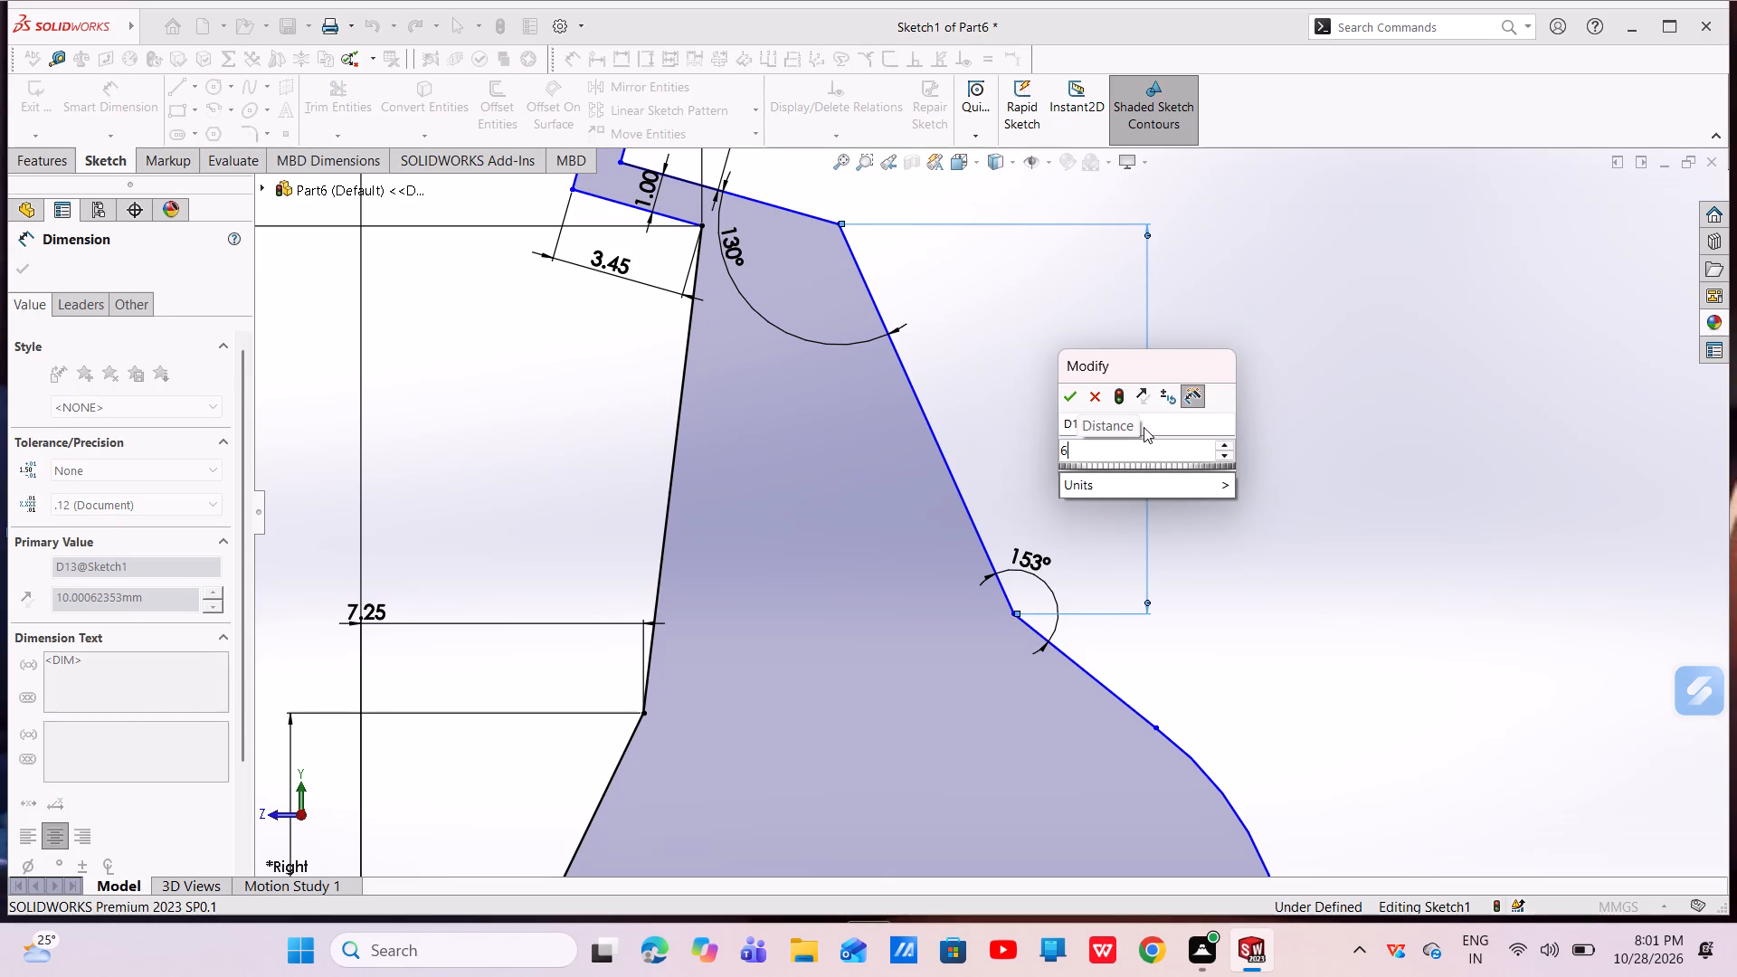
pyautogui.write('.35')
pyautogui.press('Return')
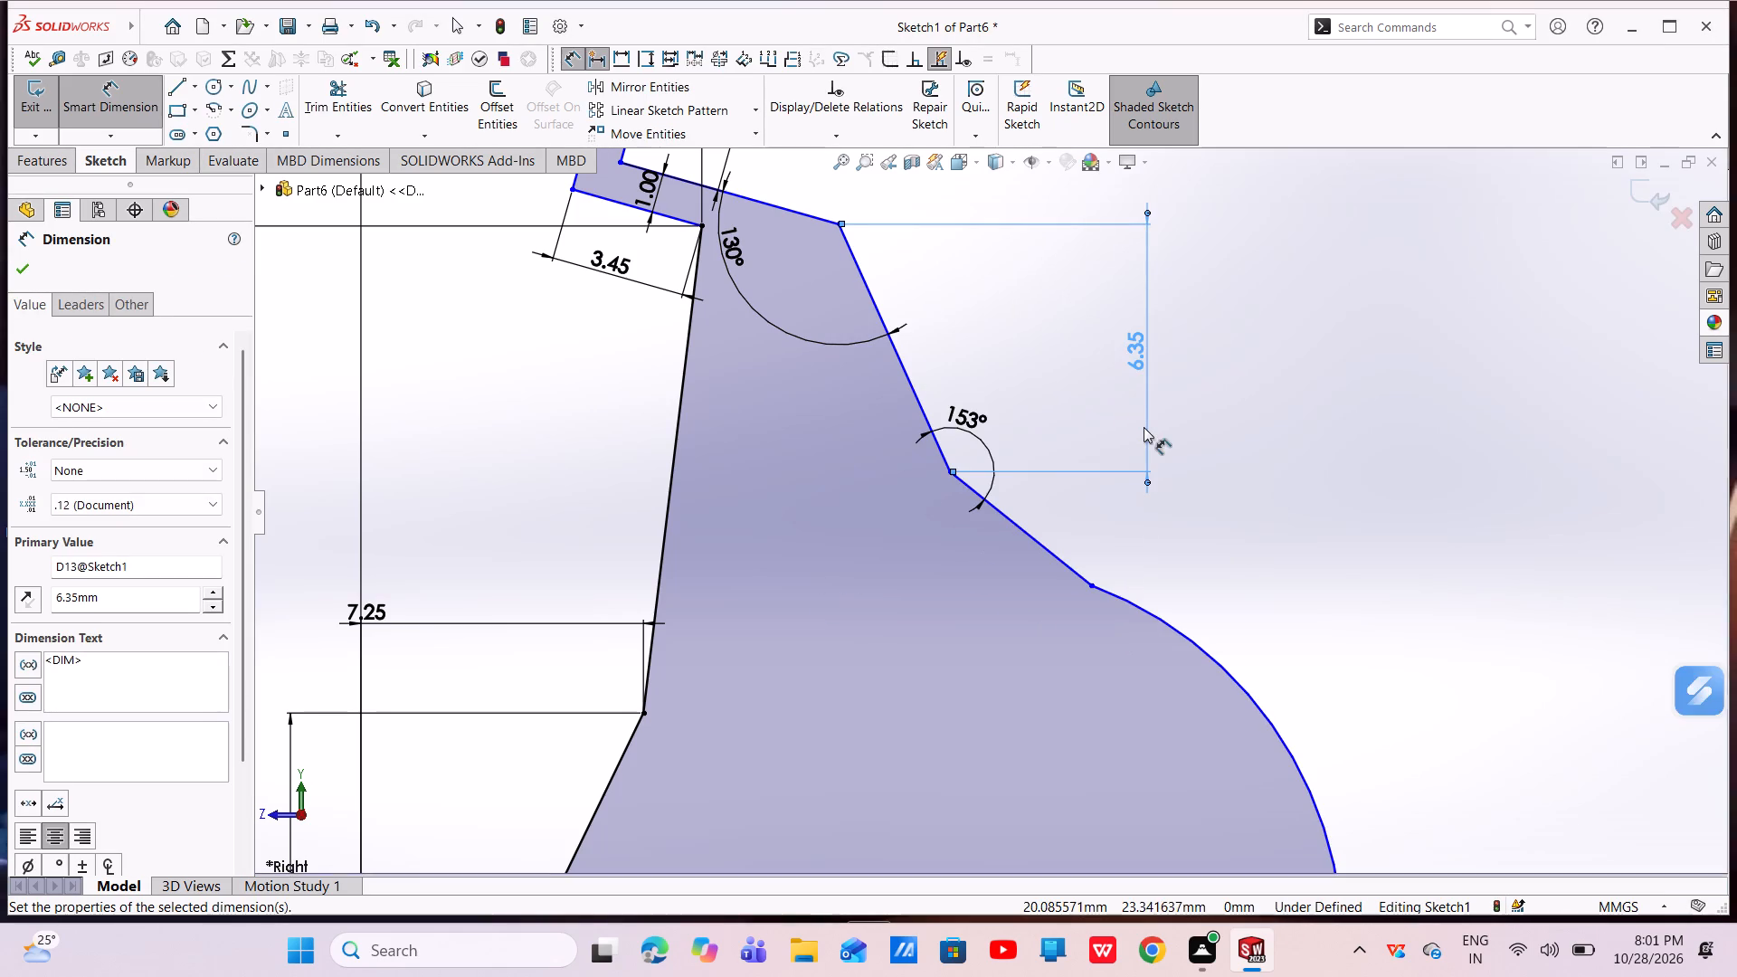
pyautogui.scroll(3, 1087, 517)
pyautogui.press('Escape')
pyautogui.press('Escape')
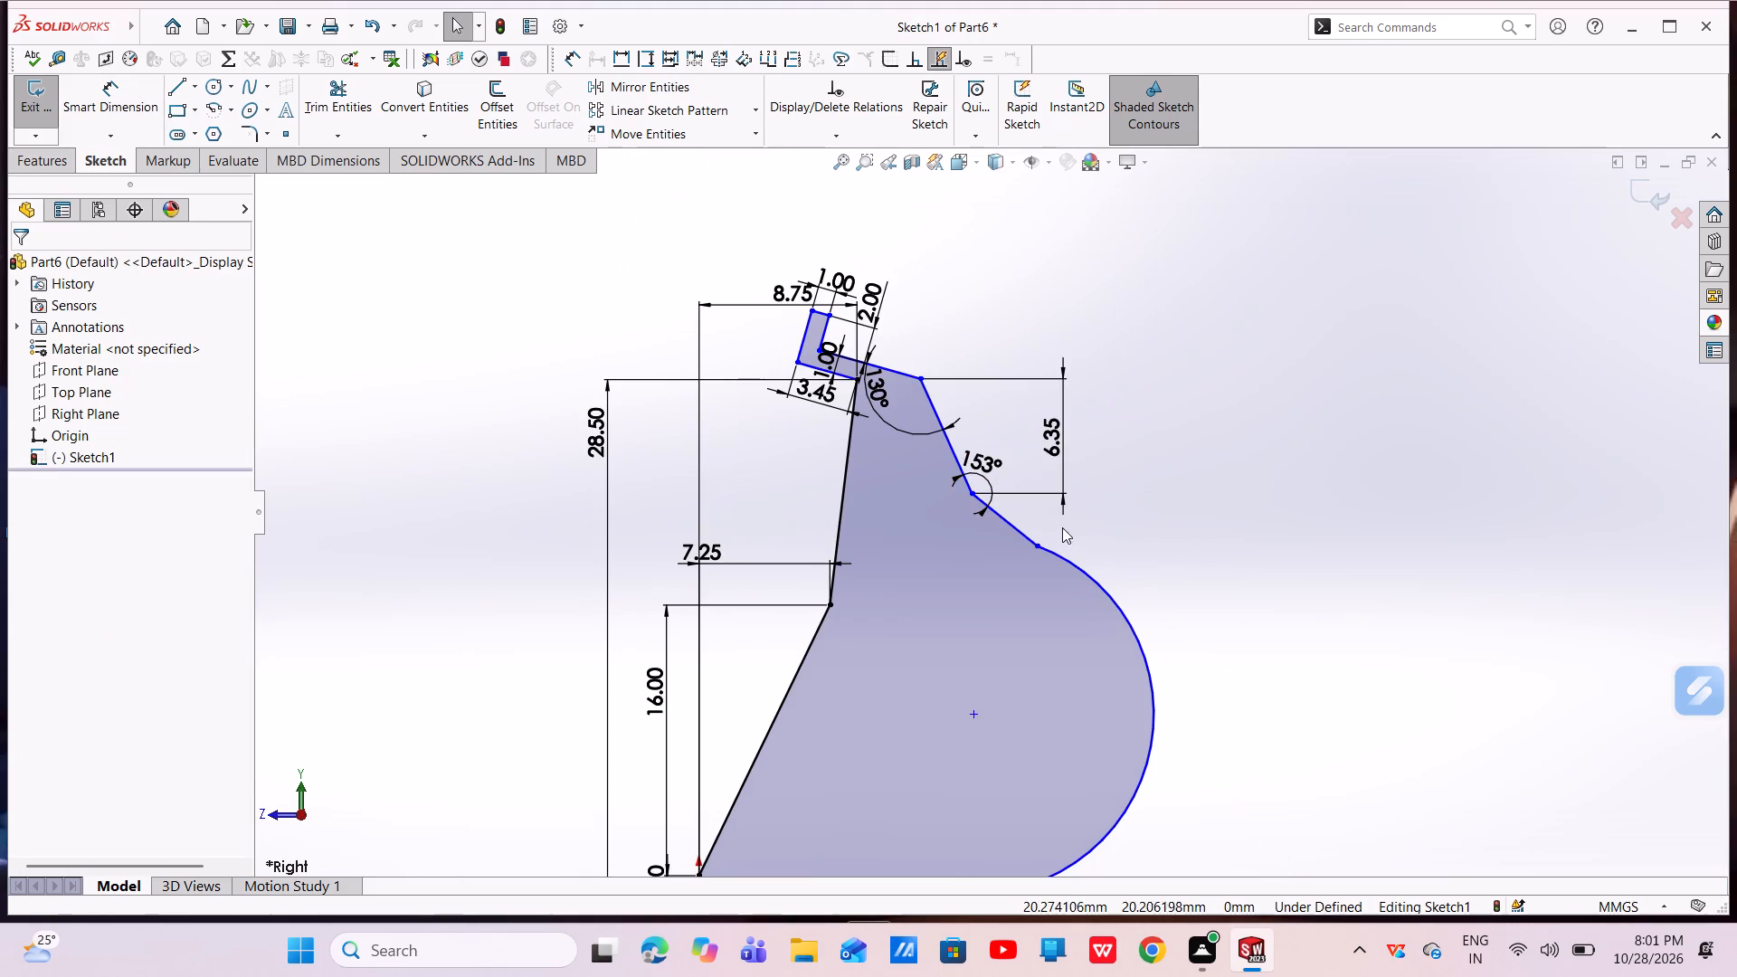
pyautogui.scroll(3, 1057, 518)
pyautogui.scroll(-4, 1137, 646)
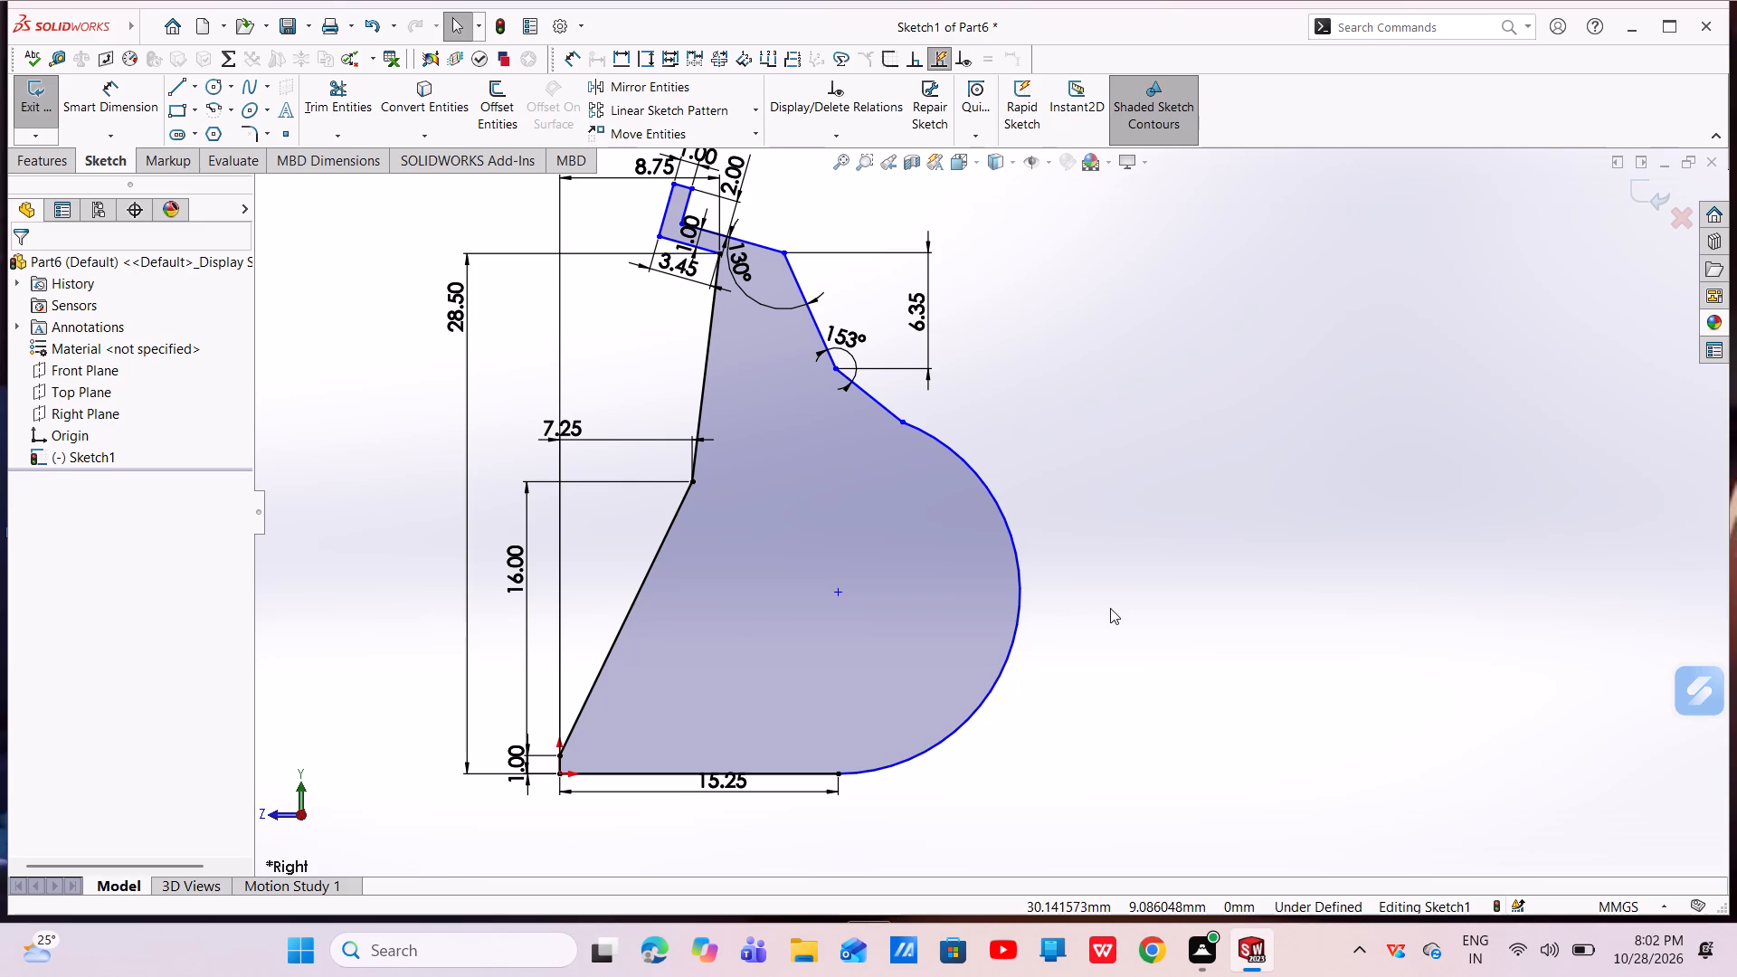
# Dimension the vertical distance between the 153° corner and the junction with the outer arc as 5.85 mm.
pyautogui.click(1110, 608)
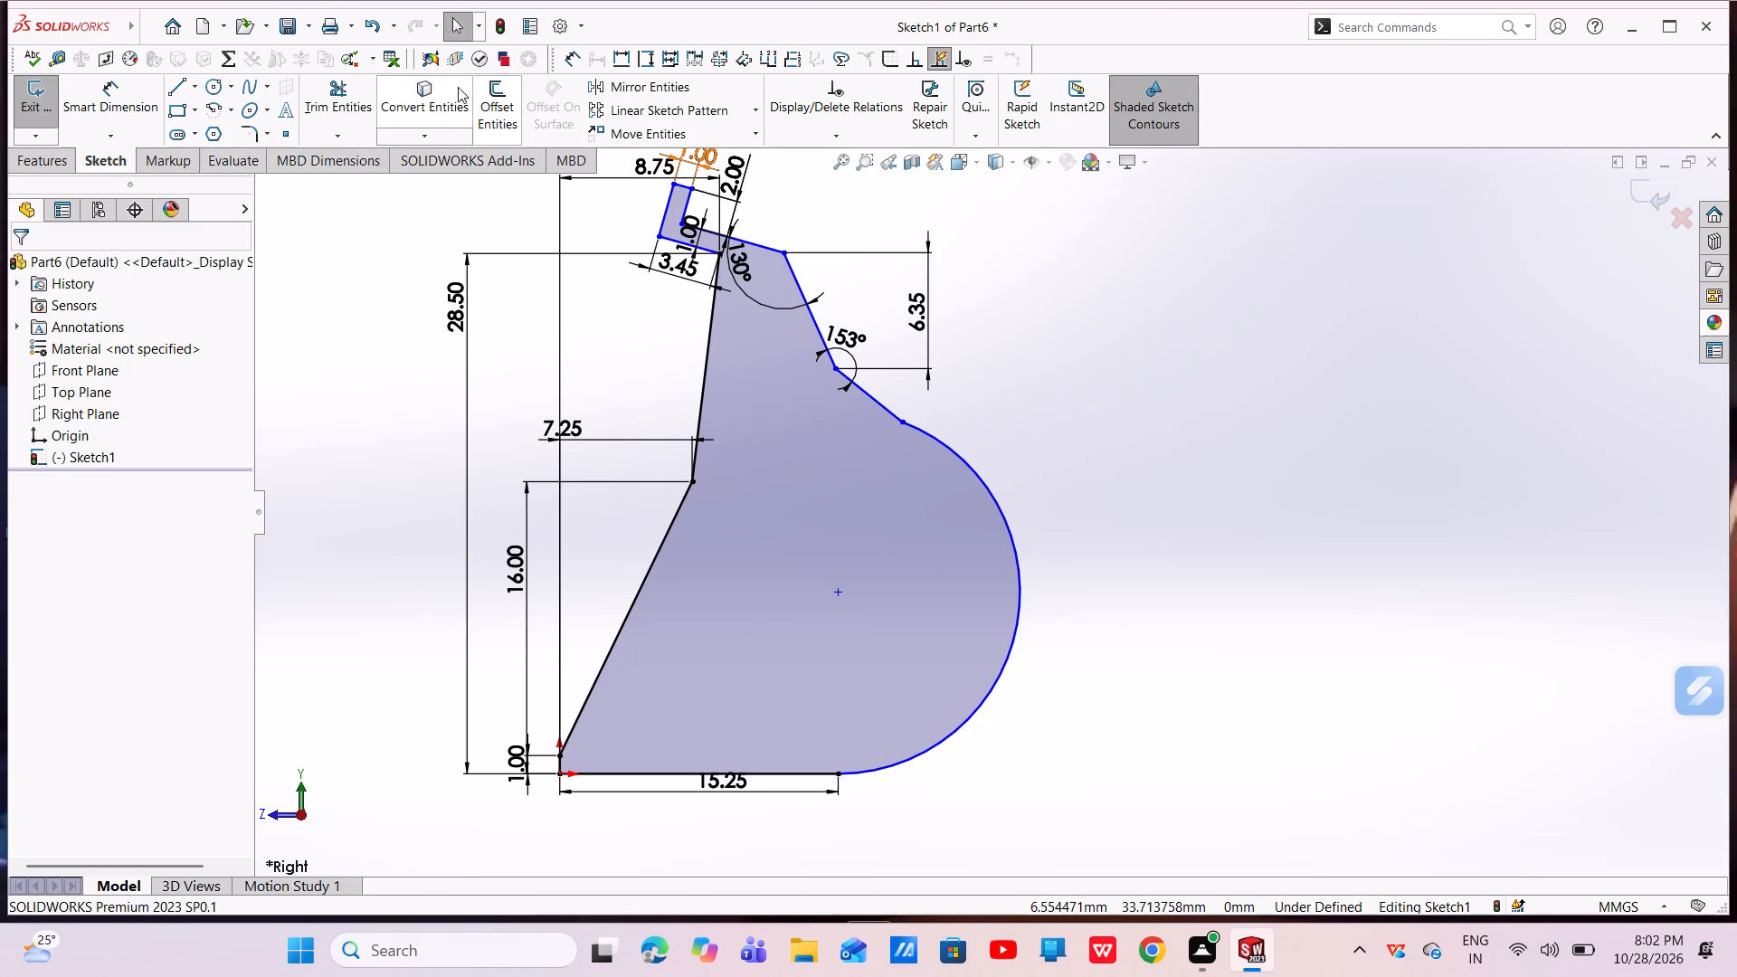
pyautogui.click(107, 100)
pyautogui.scroll(-3, 1019, 402)
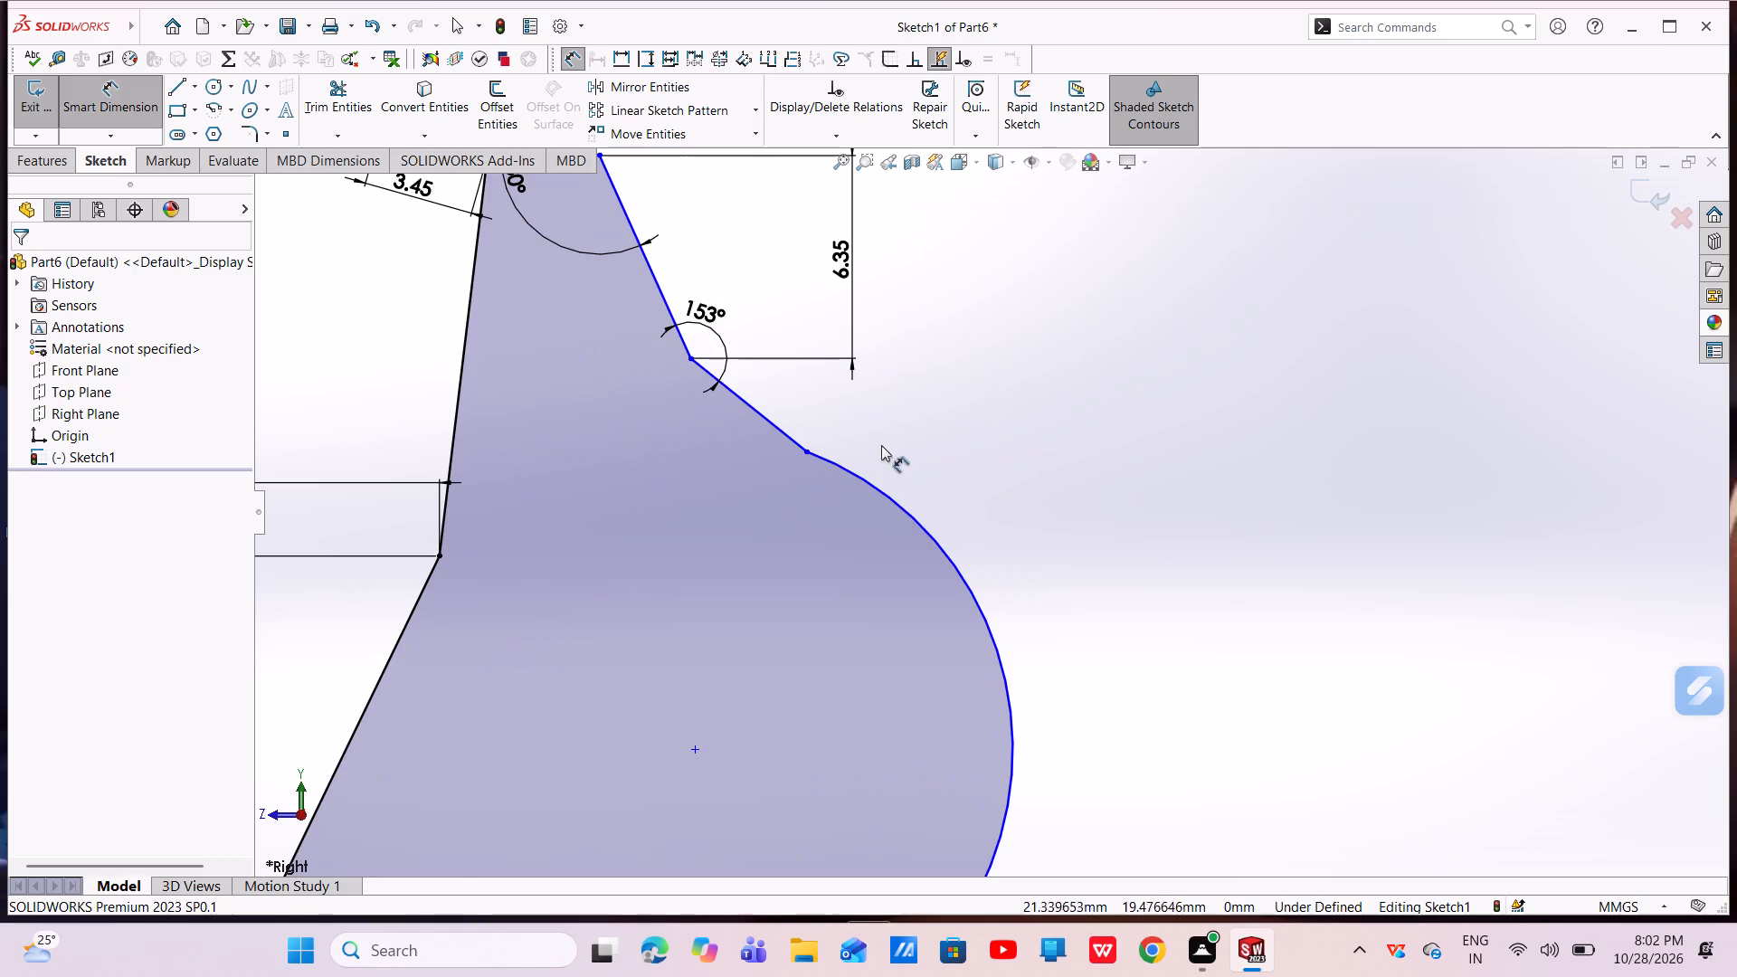
pyautogui.click(804, 451)
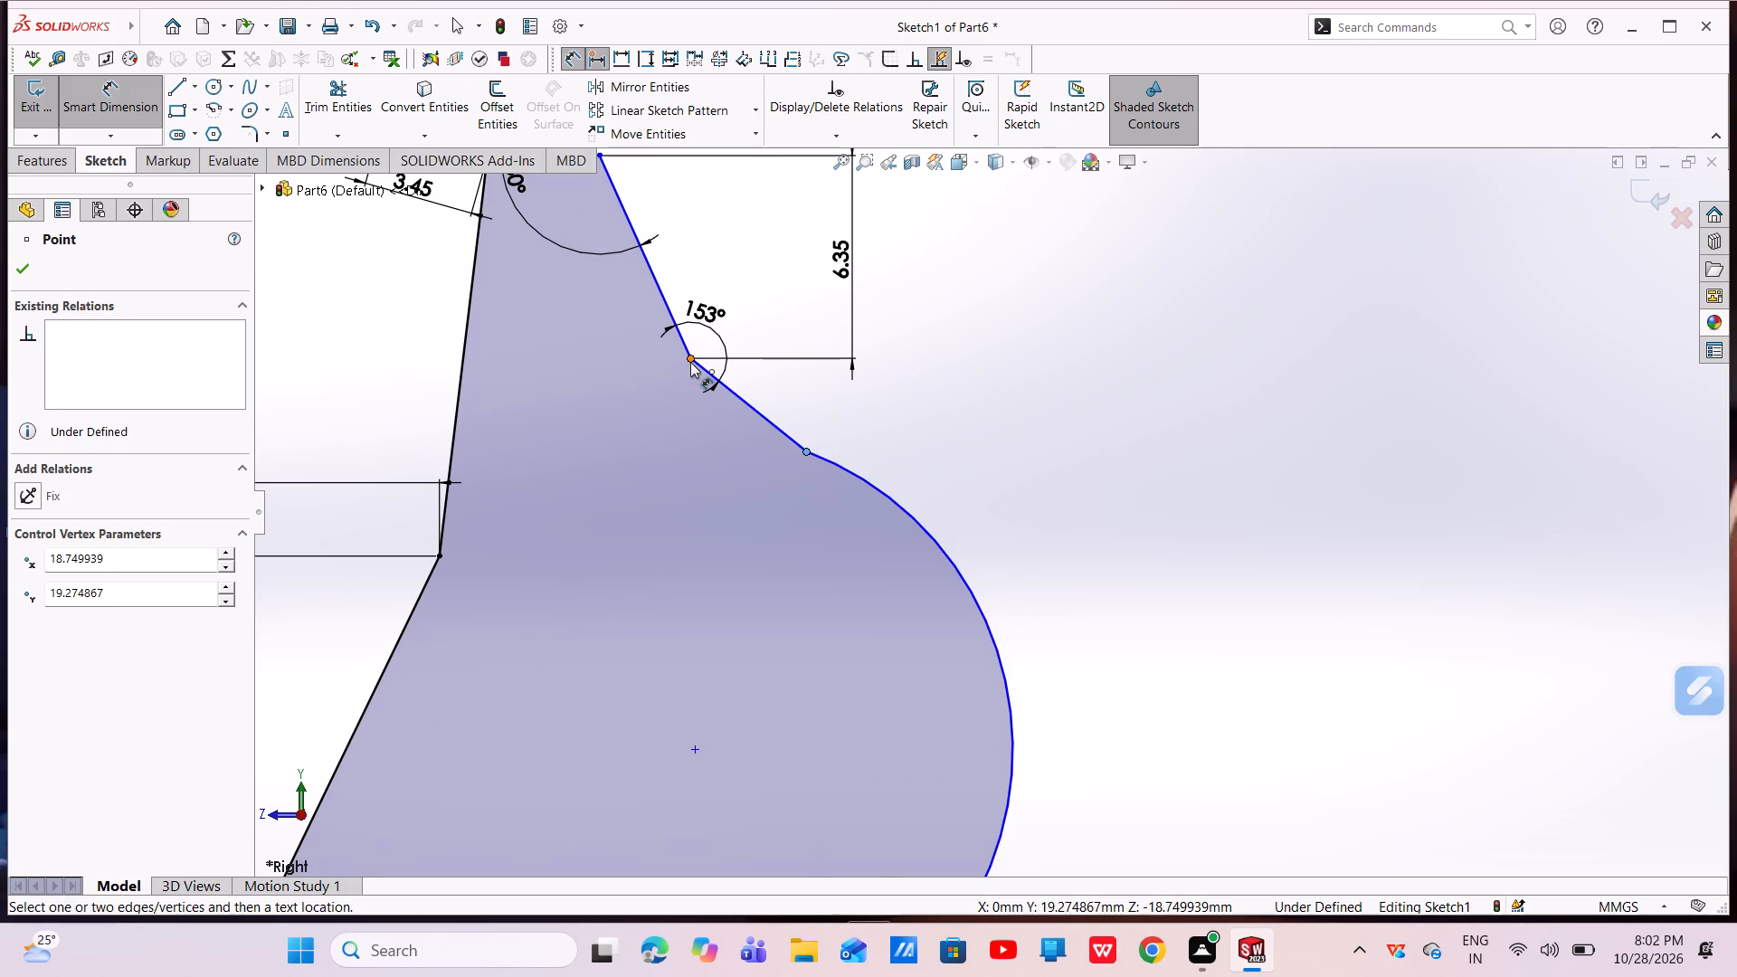
pyautogui.click(690, 362)
pyautogui.click(1109, 399)
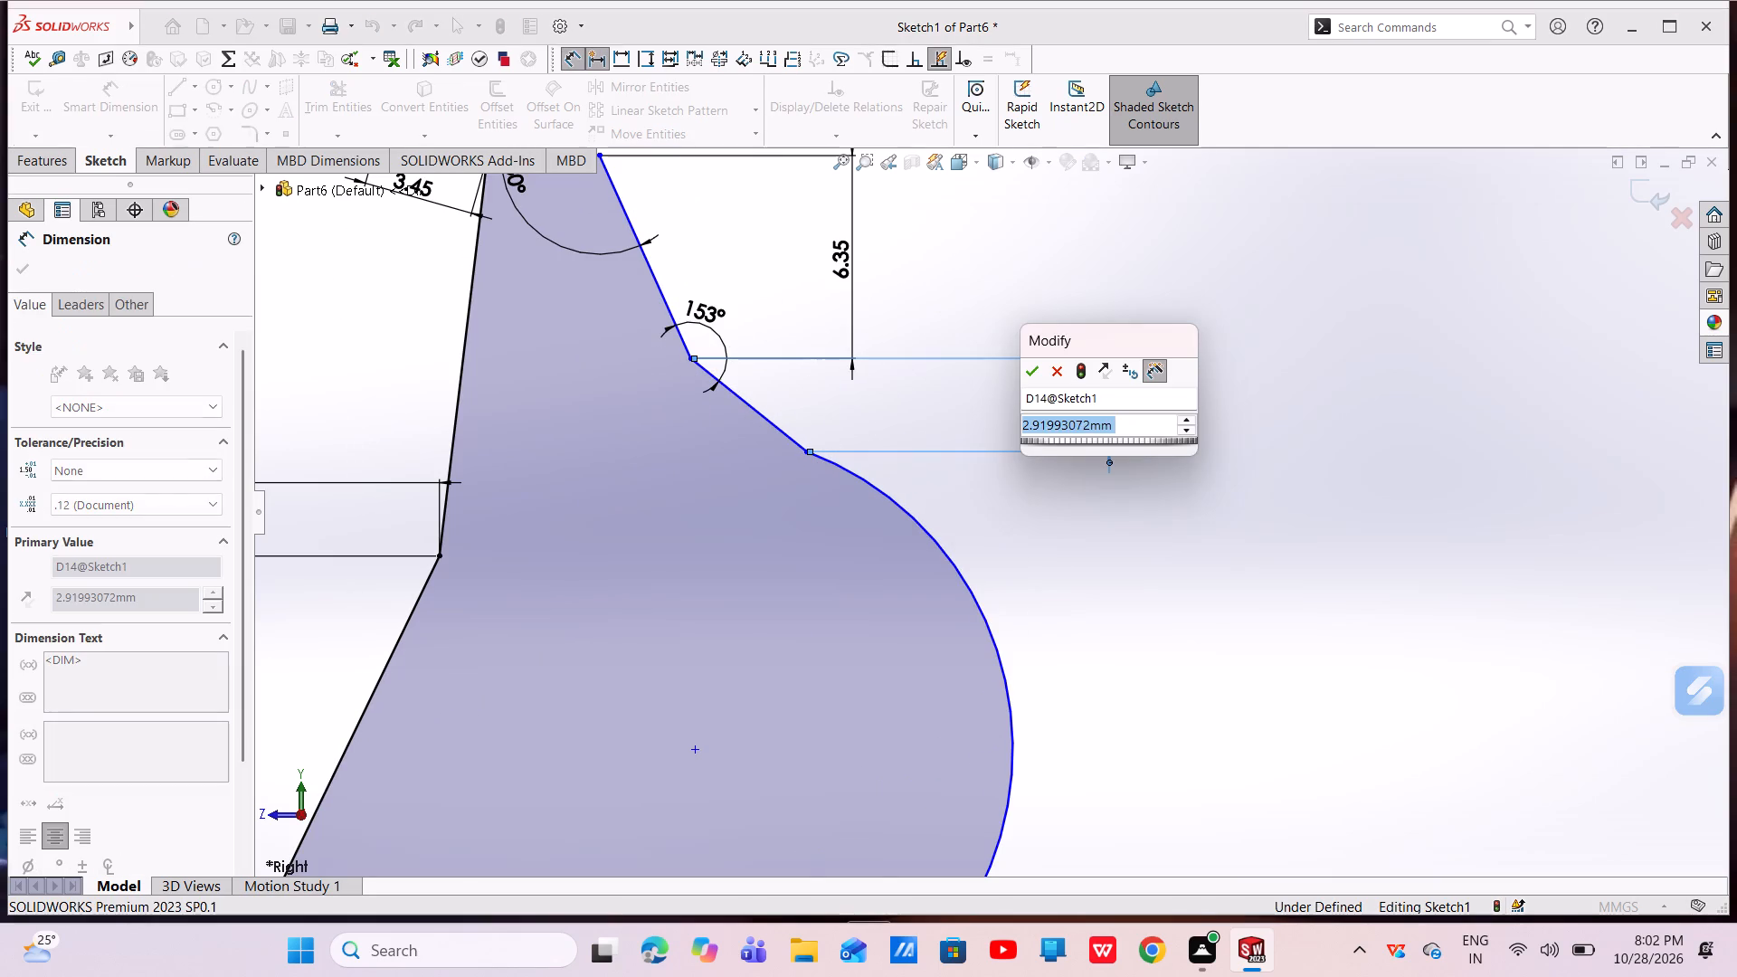
pyautogui.press('BackSpace')
pyautogui.write('5.')
pyautogui.write('85')
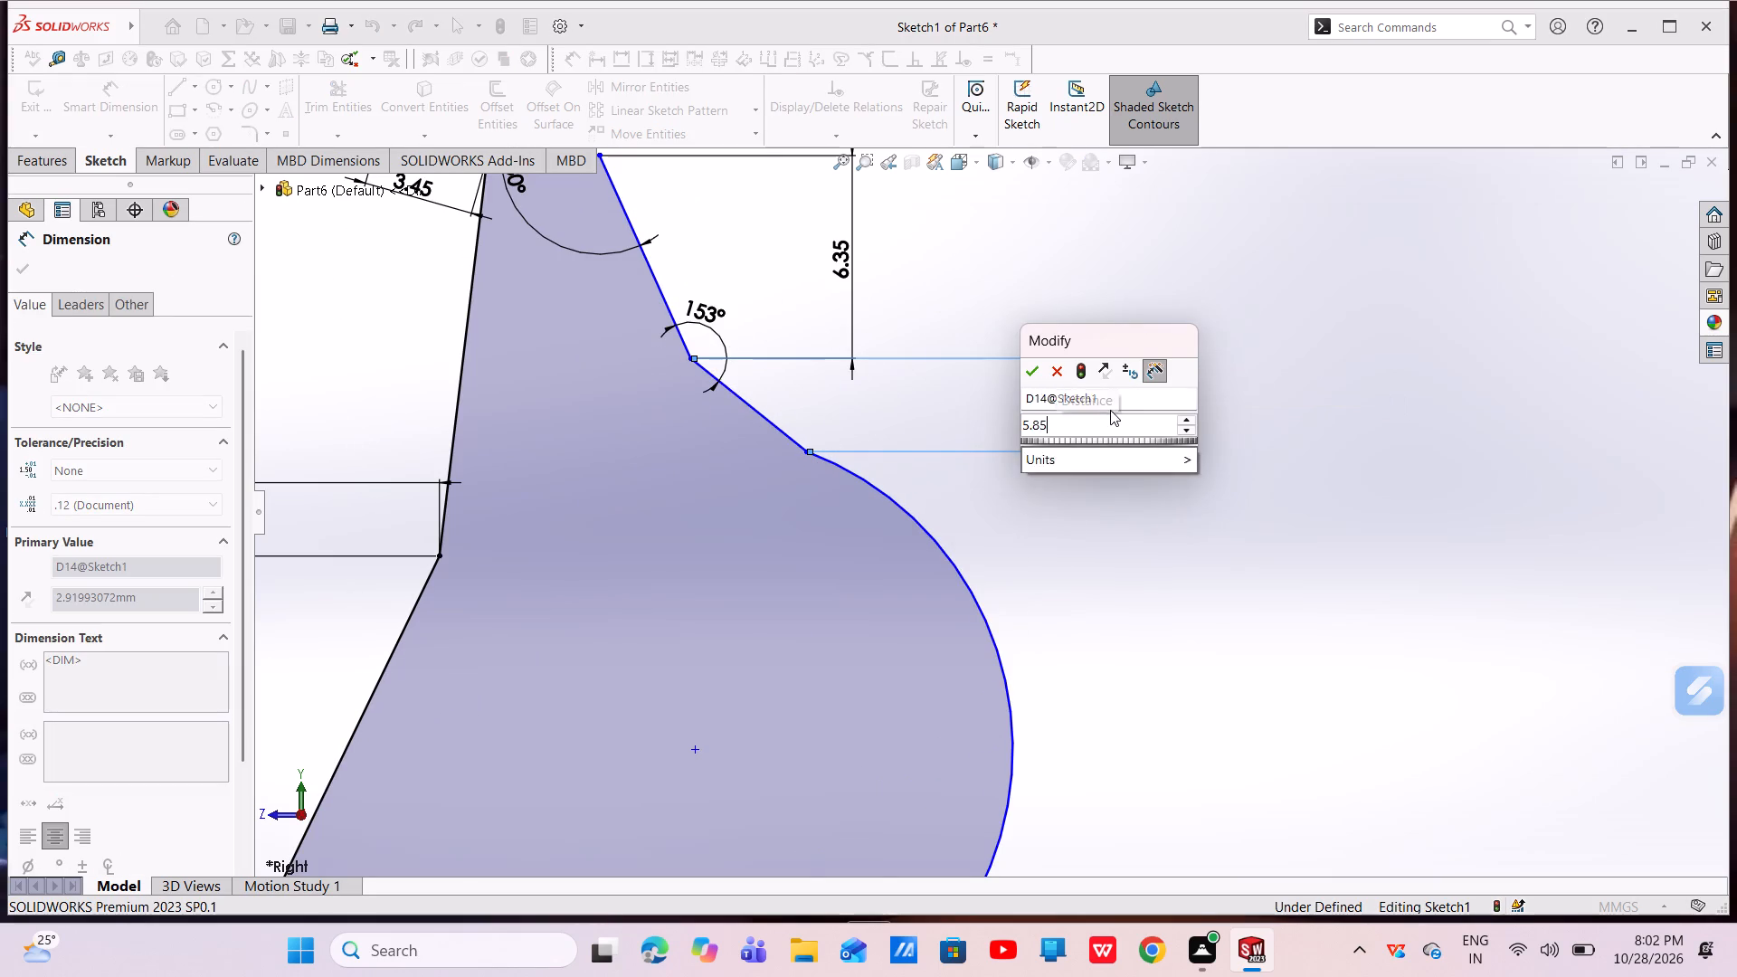
pyautogui.press('Return')
pyautogui.scroll(5, 1034, 658)
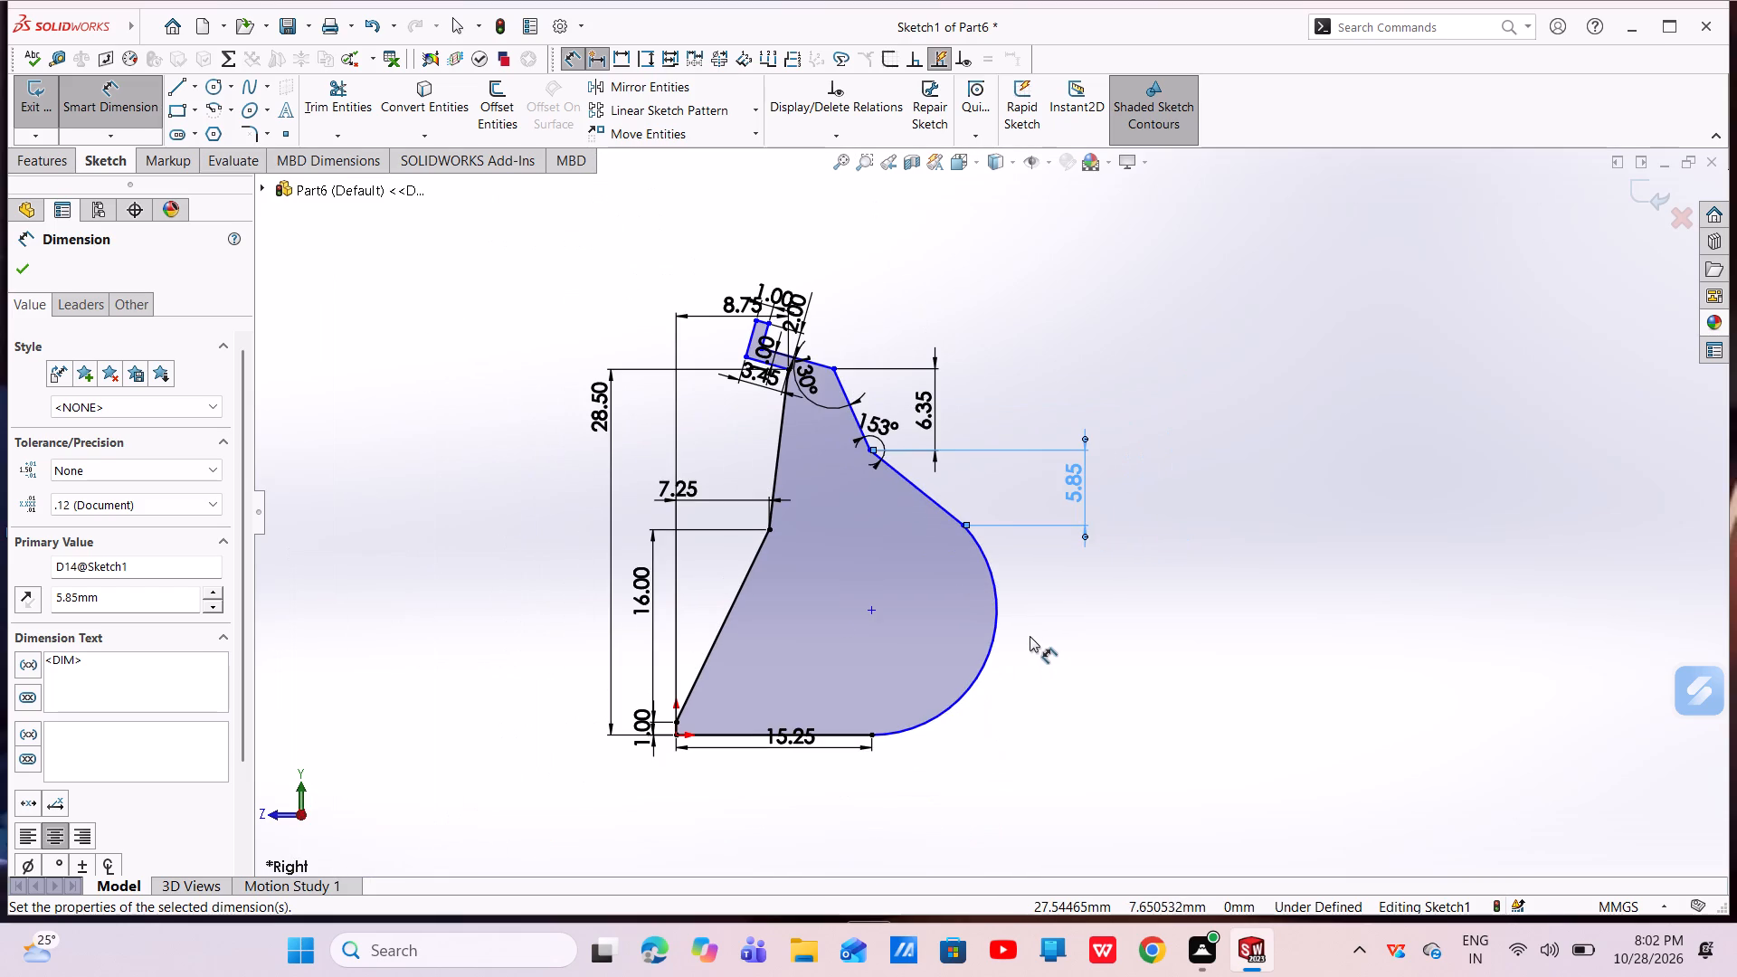
pyautogui.press('Escape')
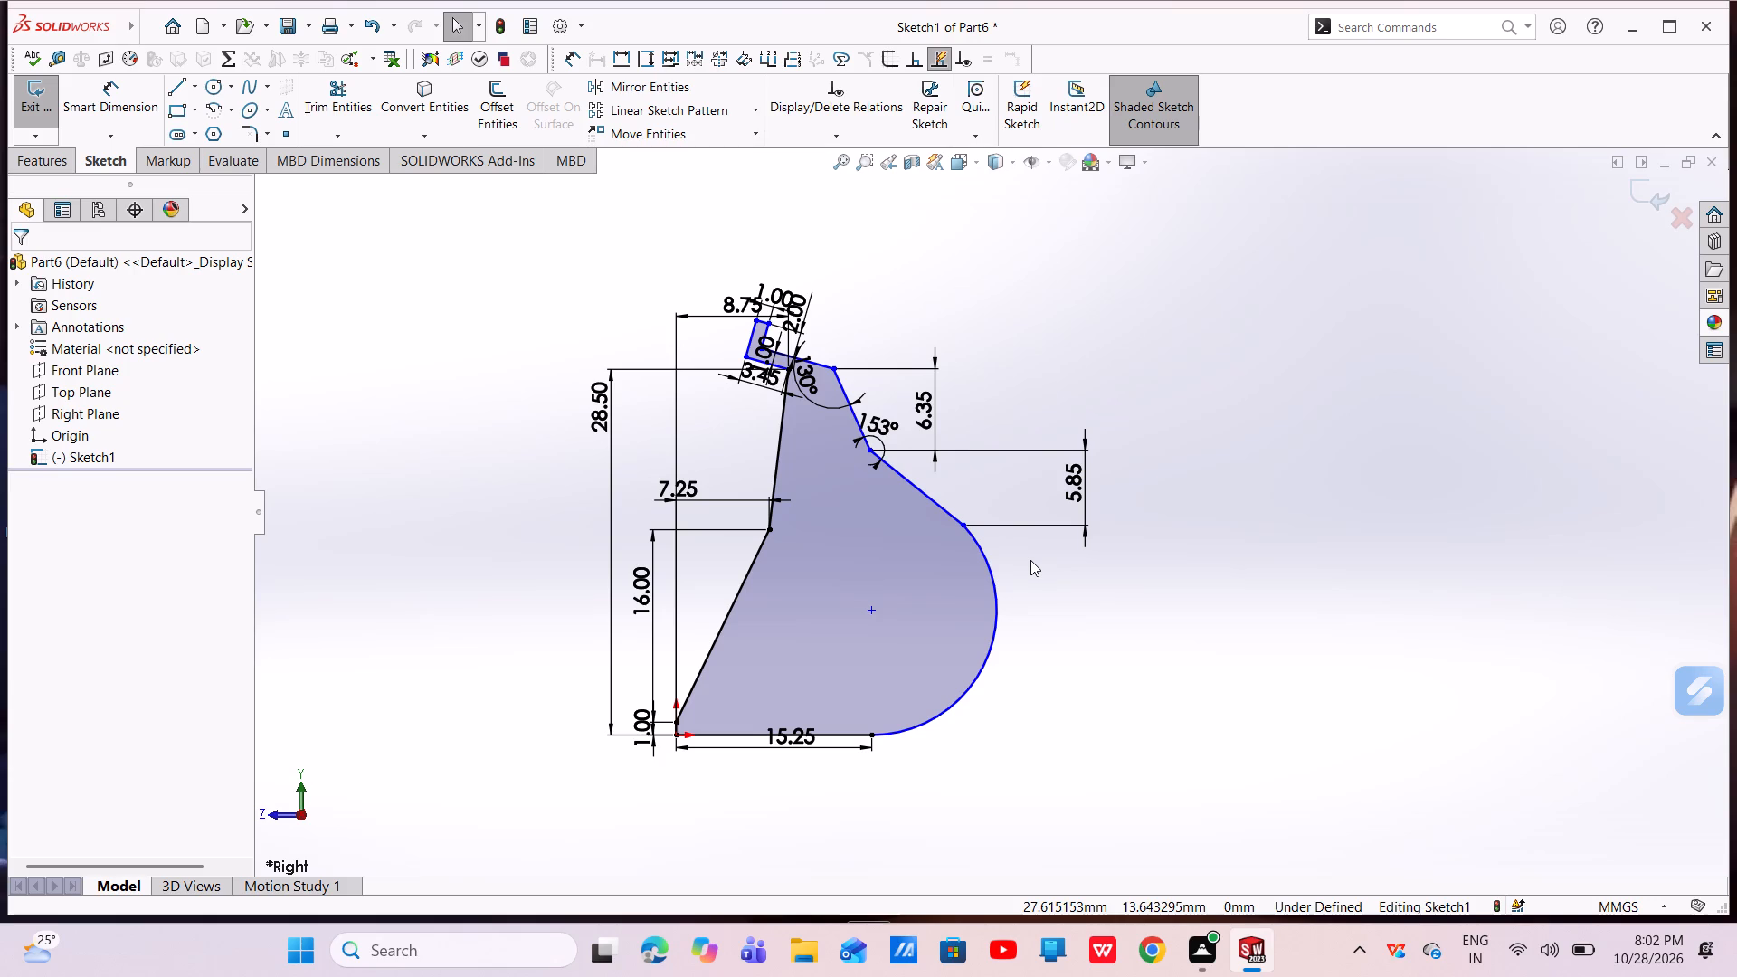
# Dimension the outer arc's radius as 9 mm.
pyautogui.click(131, 90)
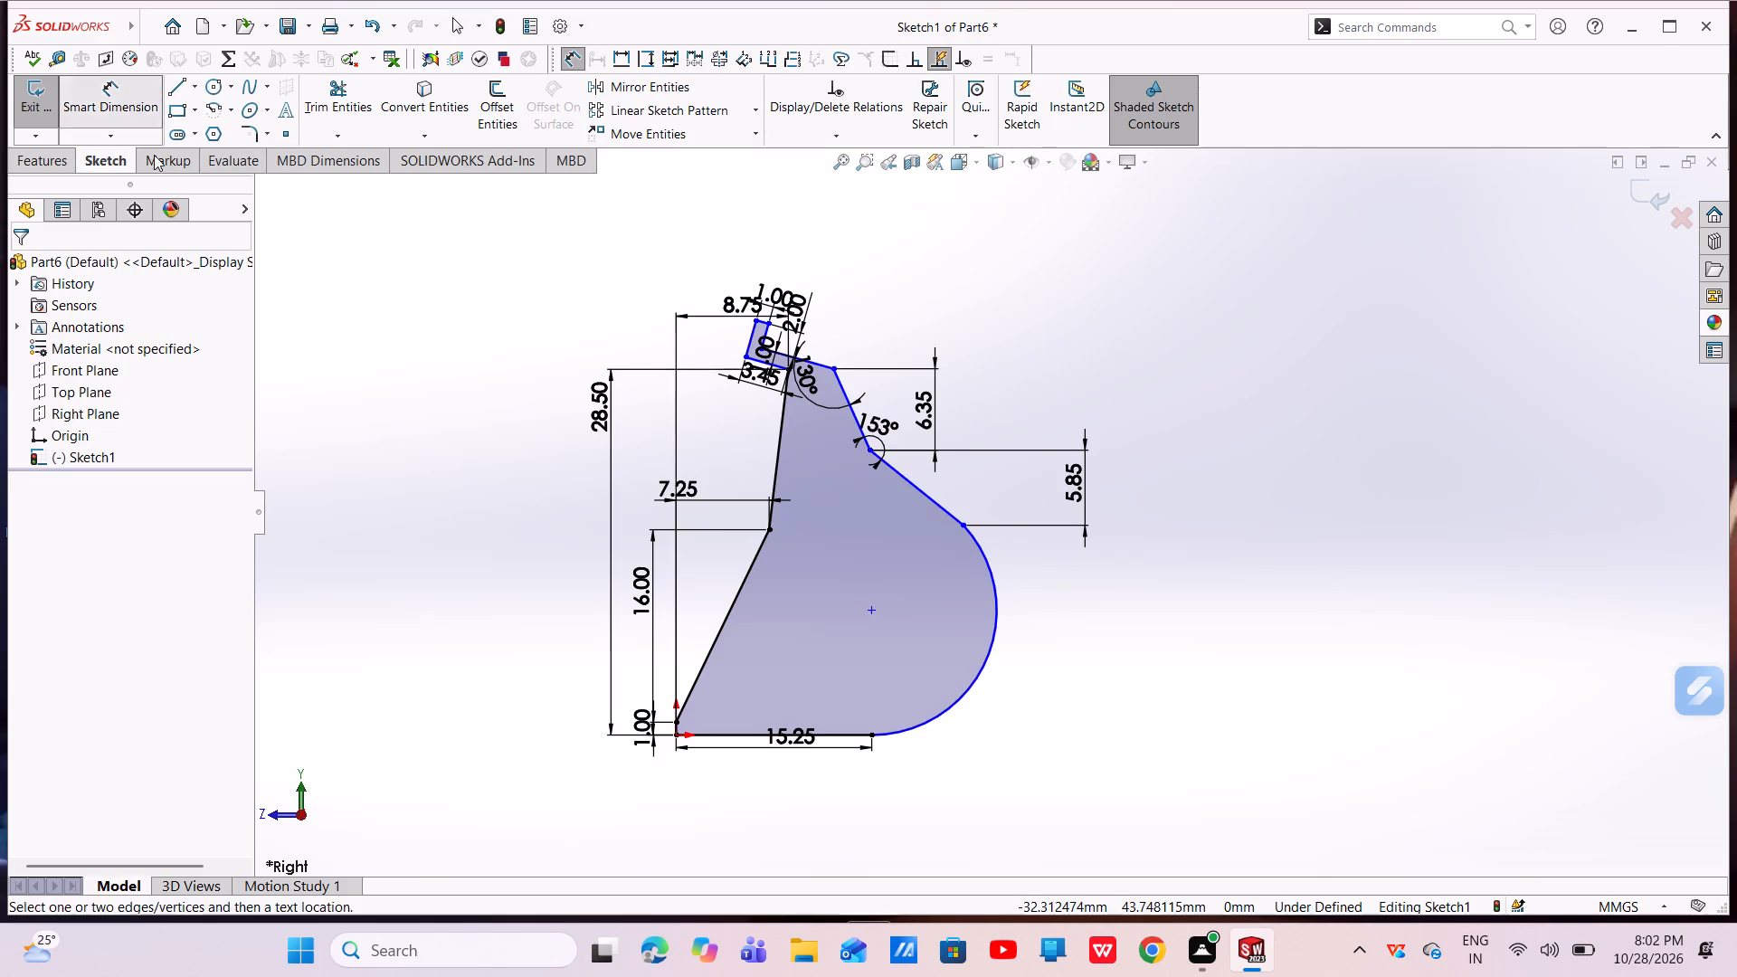
pyautogui.click(978, 669)
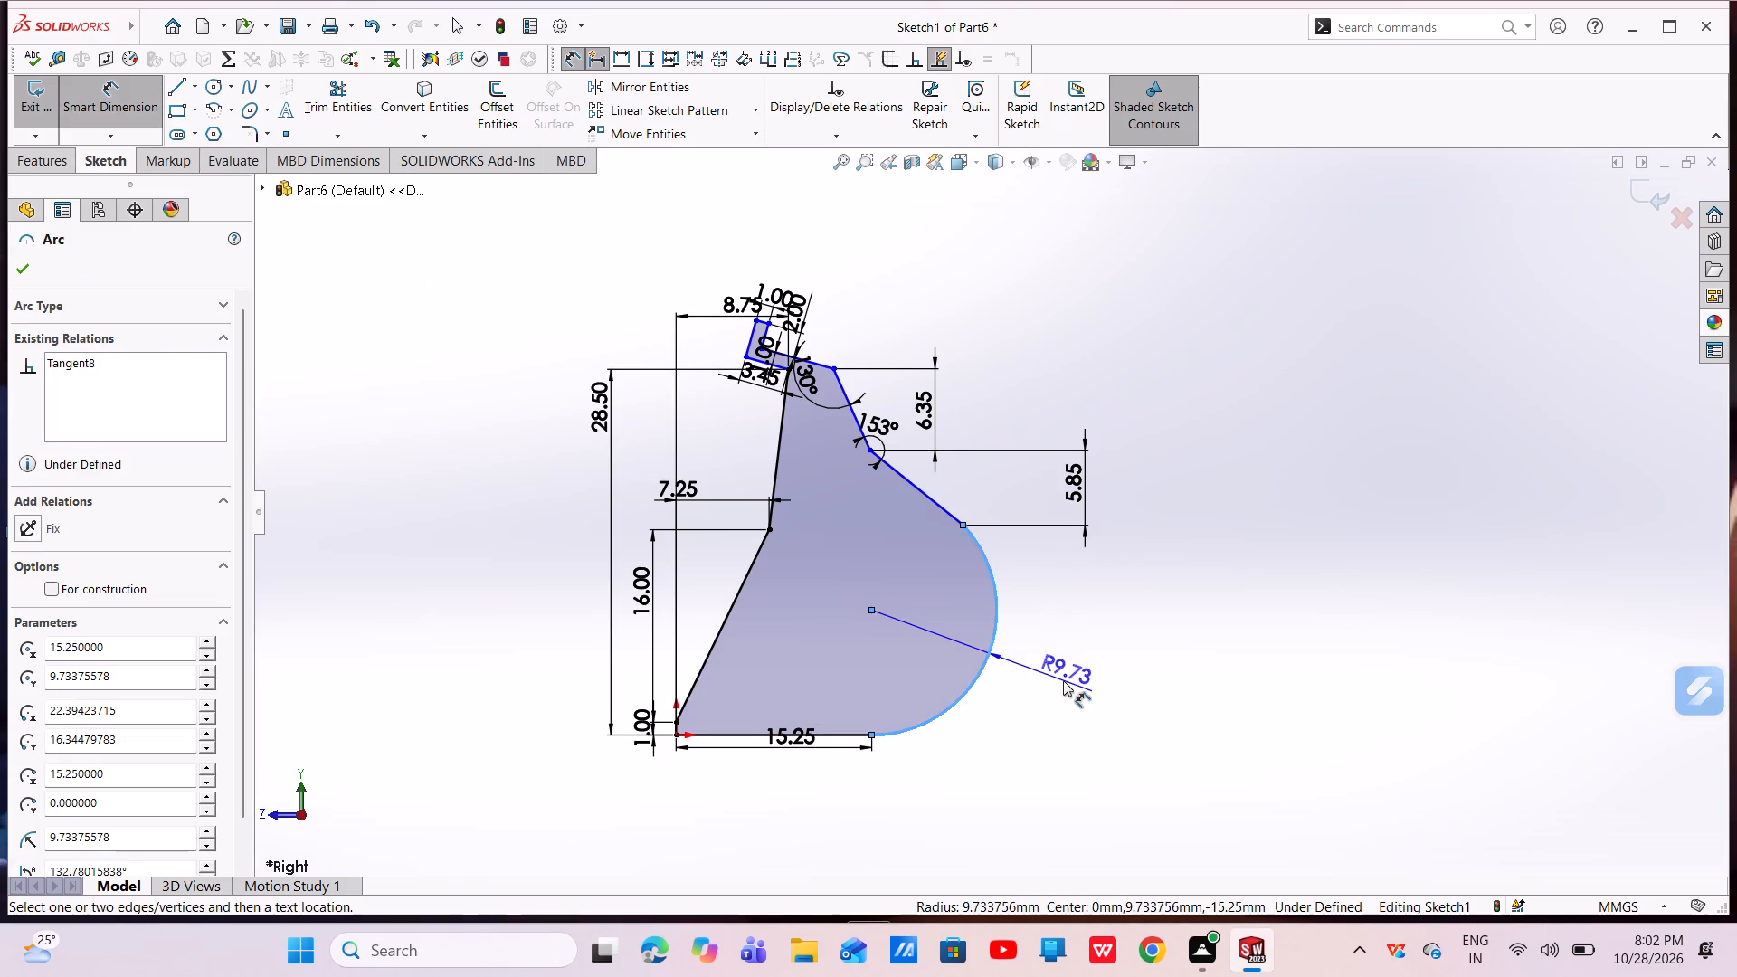
pyautogui.click(1061, 685)
pyautogui.press('BackSpace')
pyautogui.press('9')
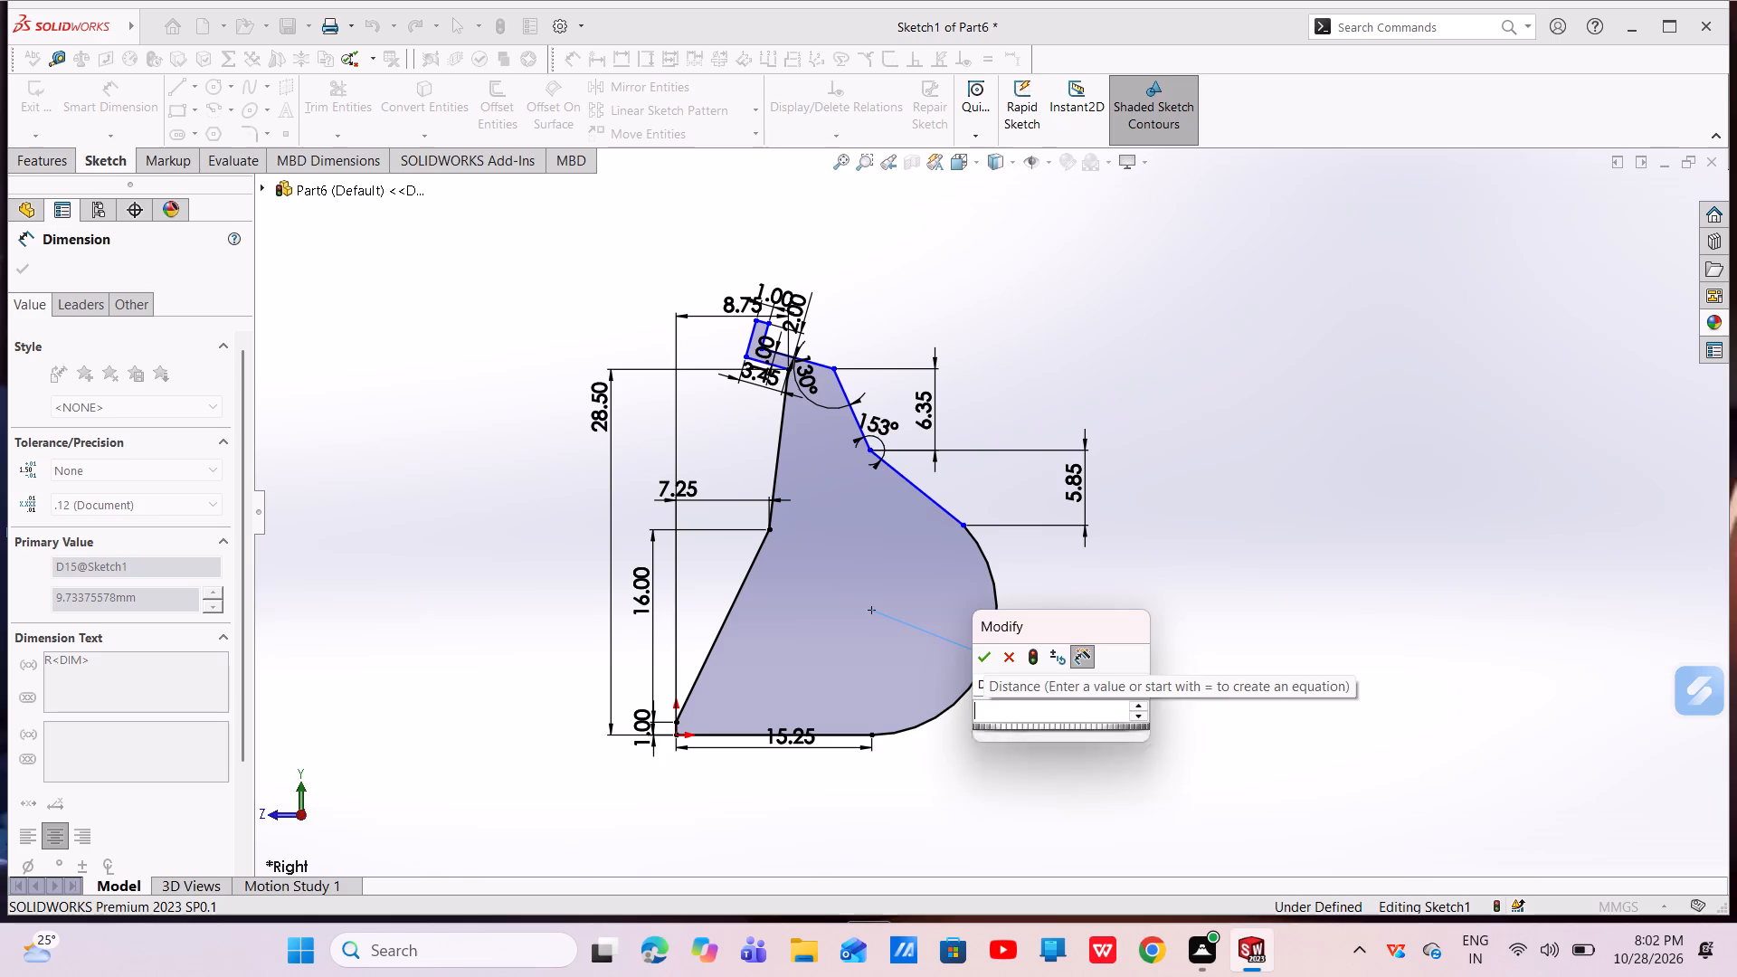
pyautogui.press('Return')
# Move the 1.00 mm thickness dimension of the hooked lip's base leg out of the profile, beyond the lip's outer edge.
pyautogui.scroll(3, 972, 535)
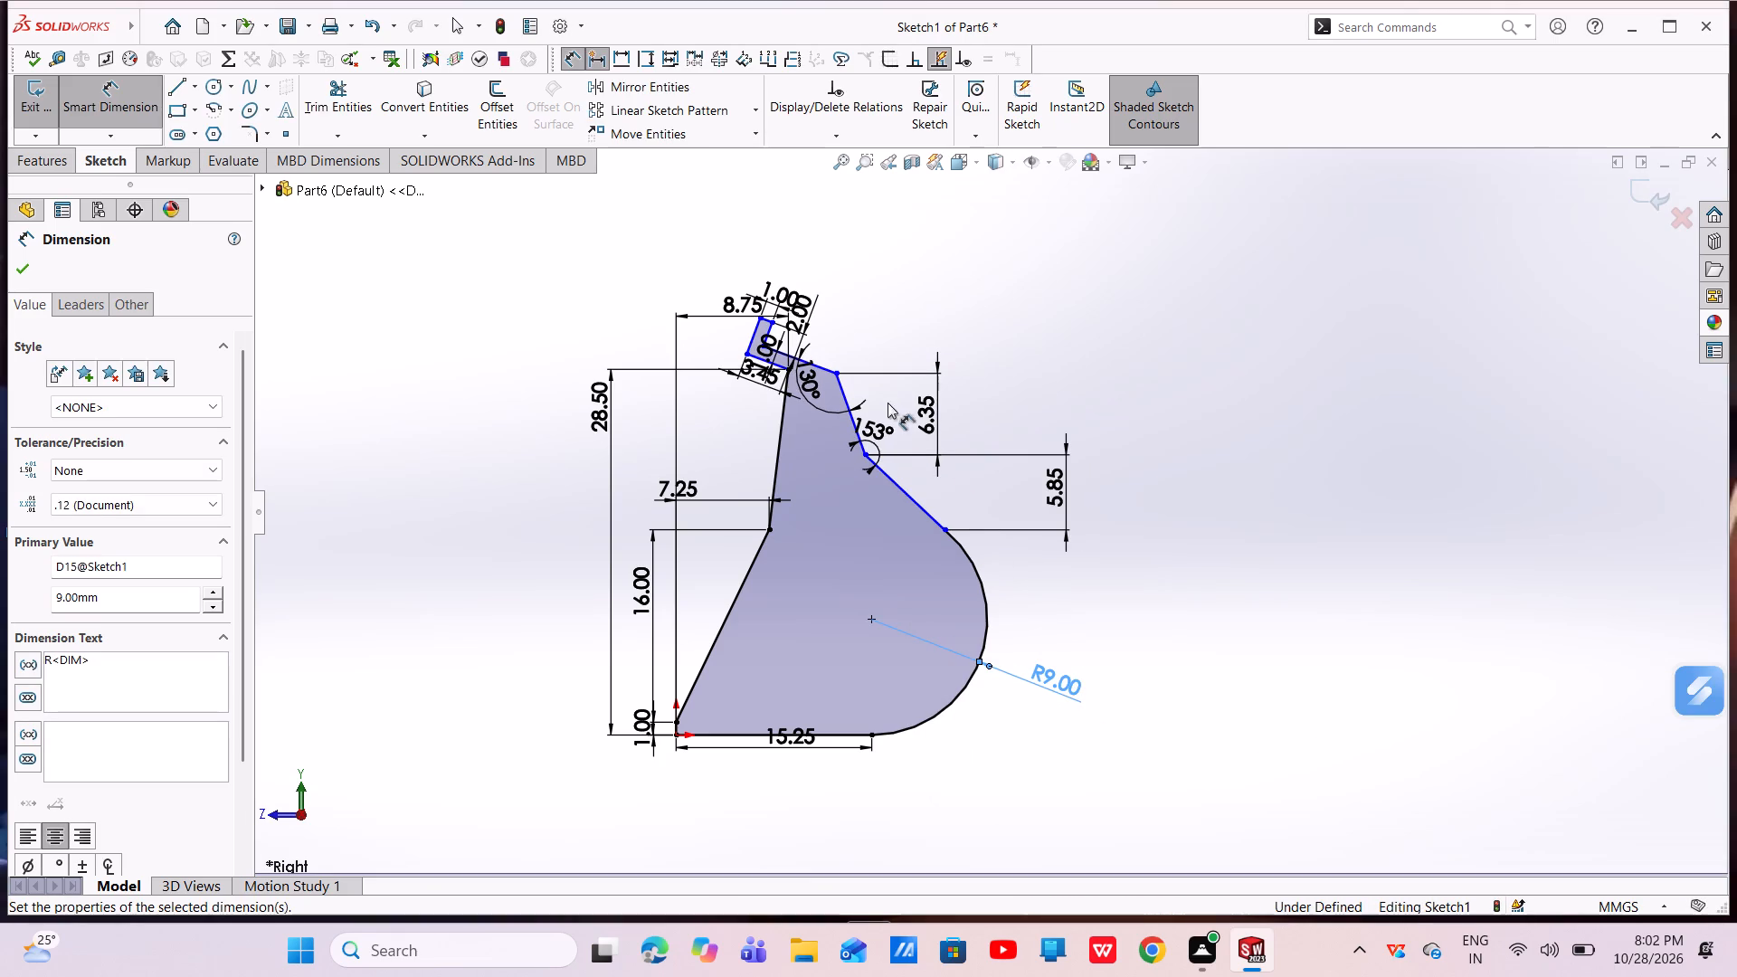
pyautogui.scroll(-5, 918, 392)
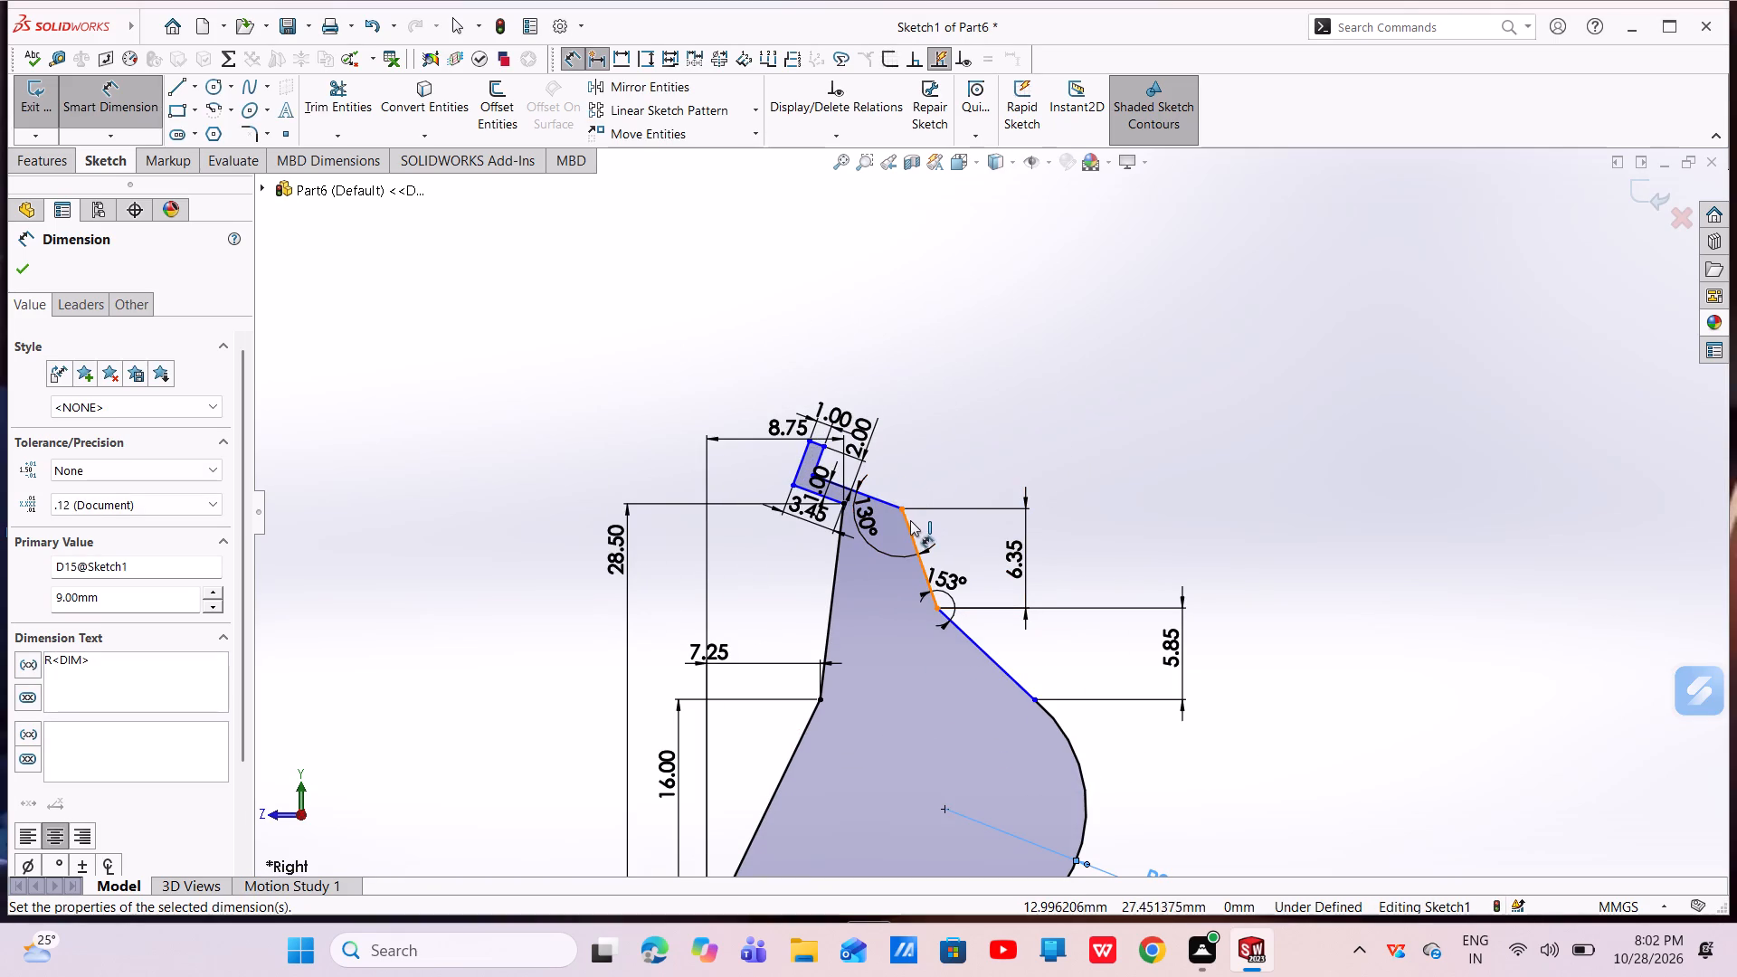
pyautogui.scroll(-5, 925, 585)
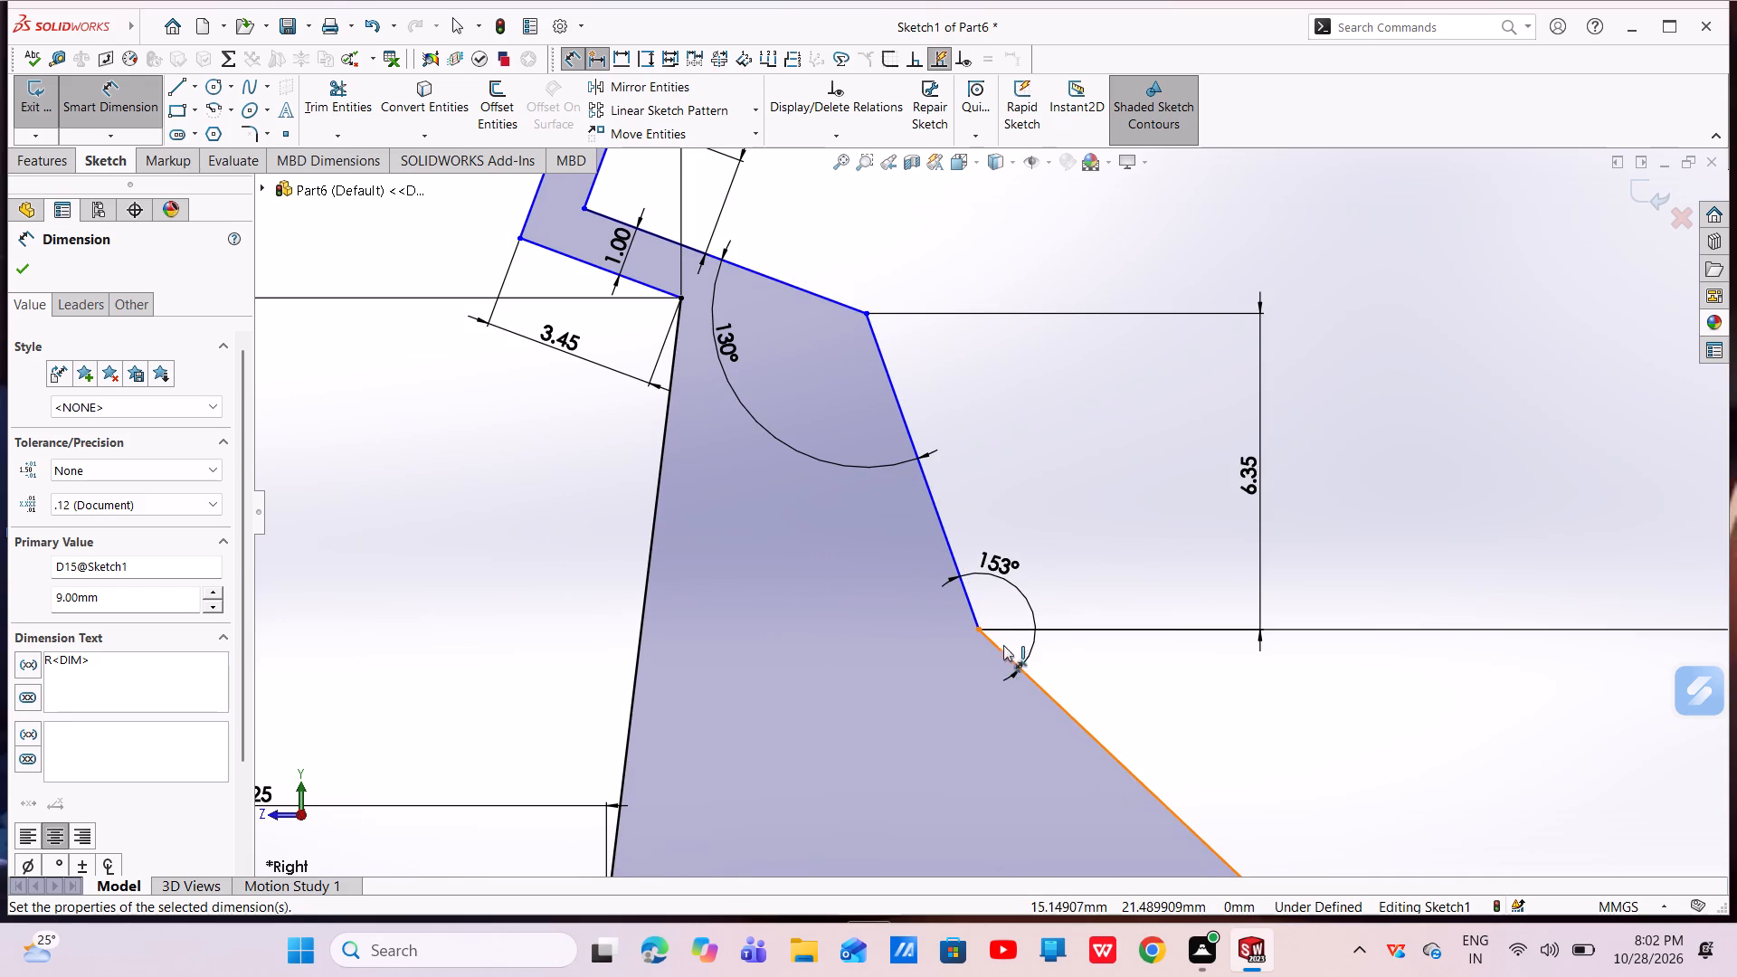
pyautogui.scroll(3, 1024, 632)
pyautogui.scroll(-5, 763, 385)
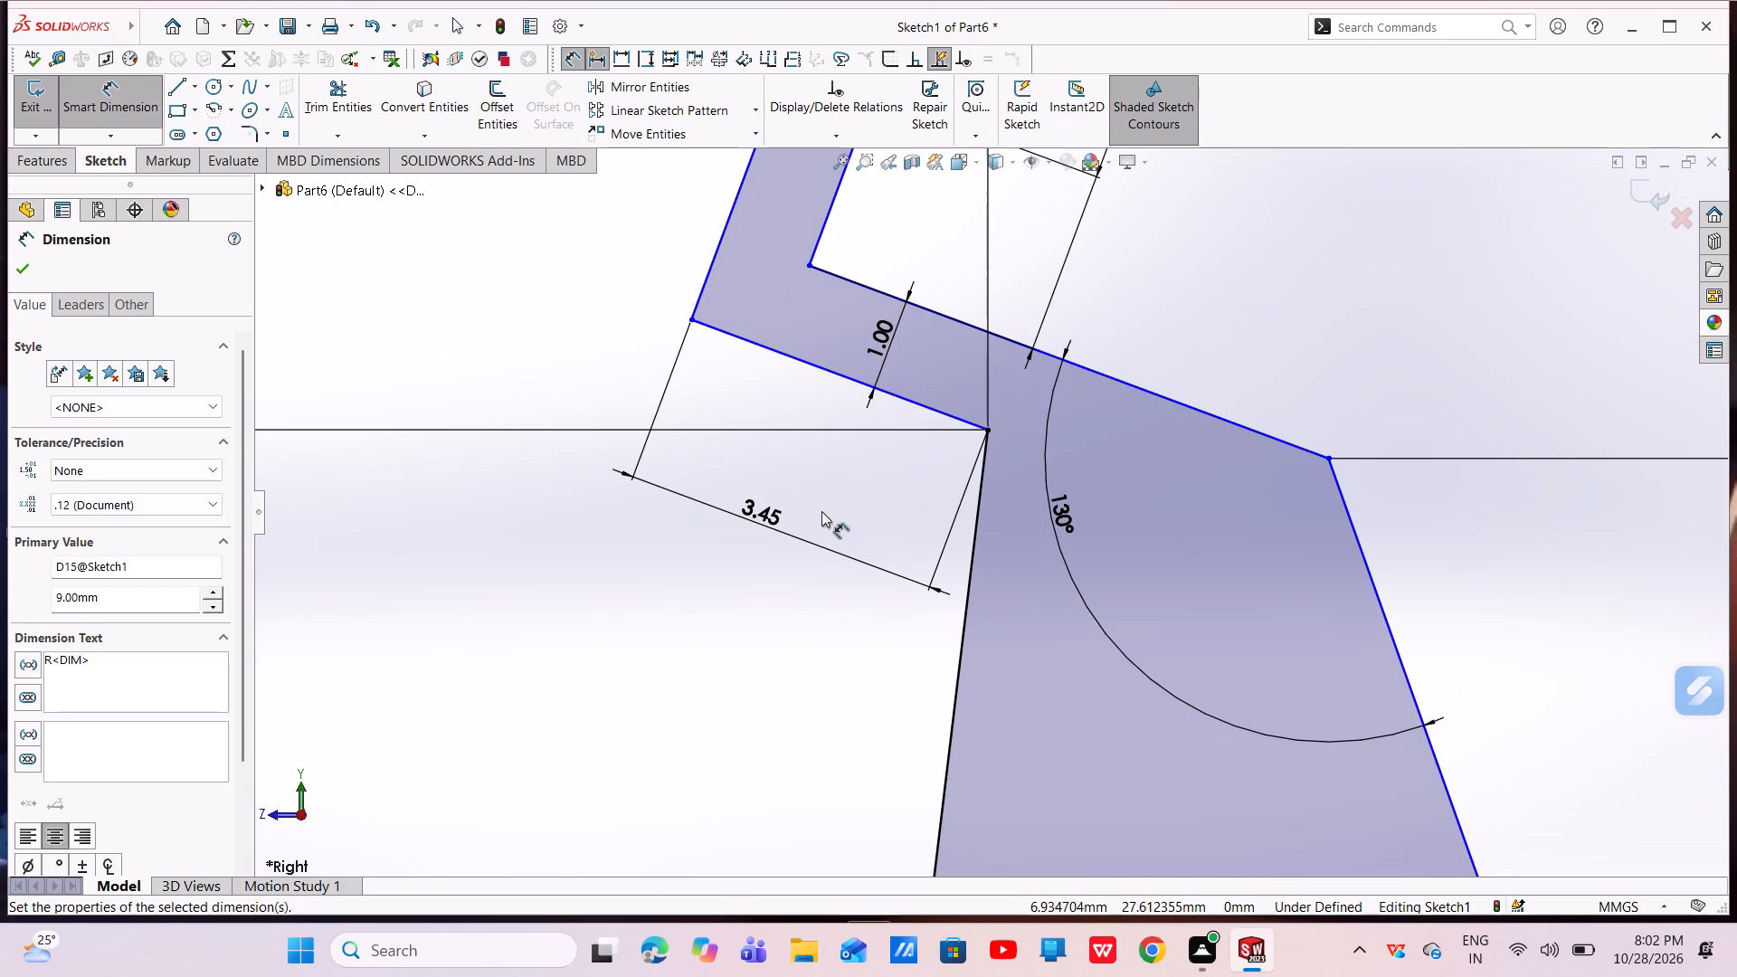
pyautogui.scroll(3, 780, 482)
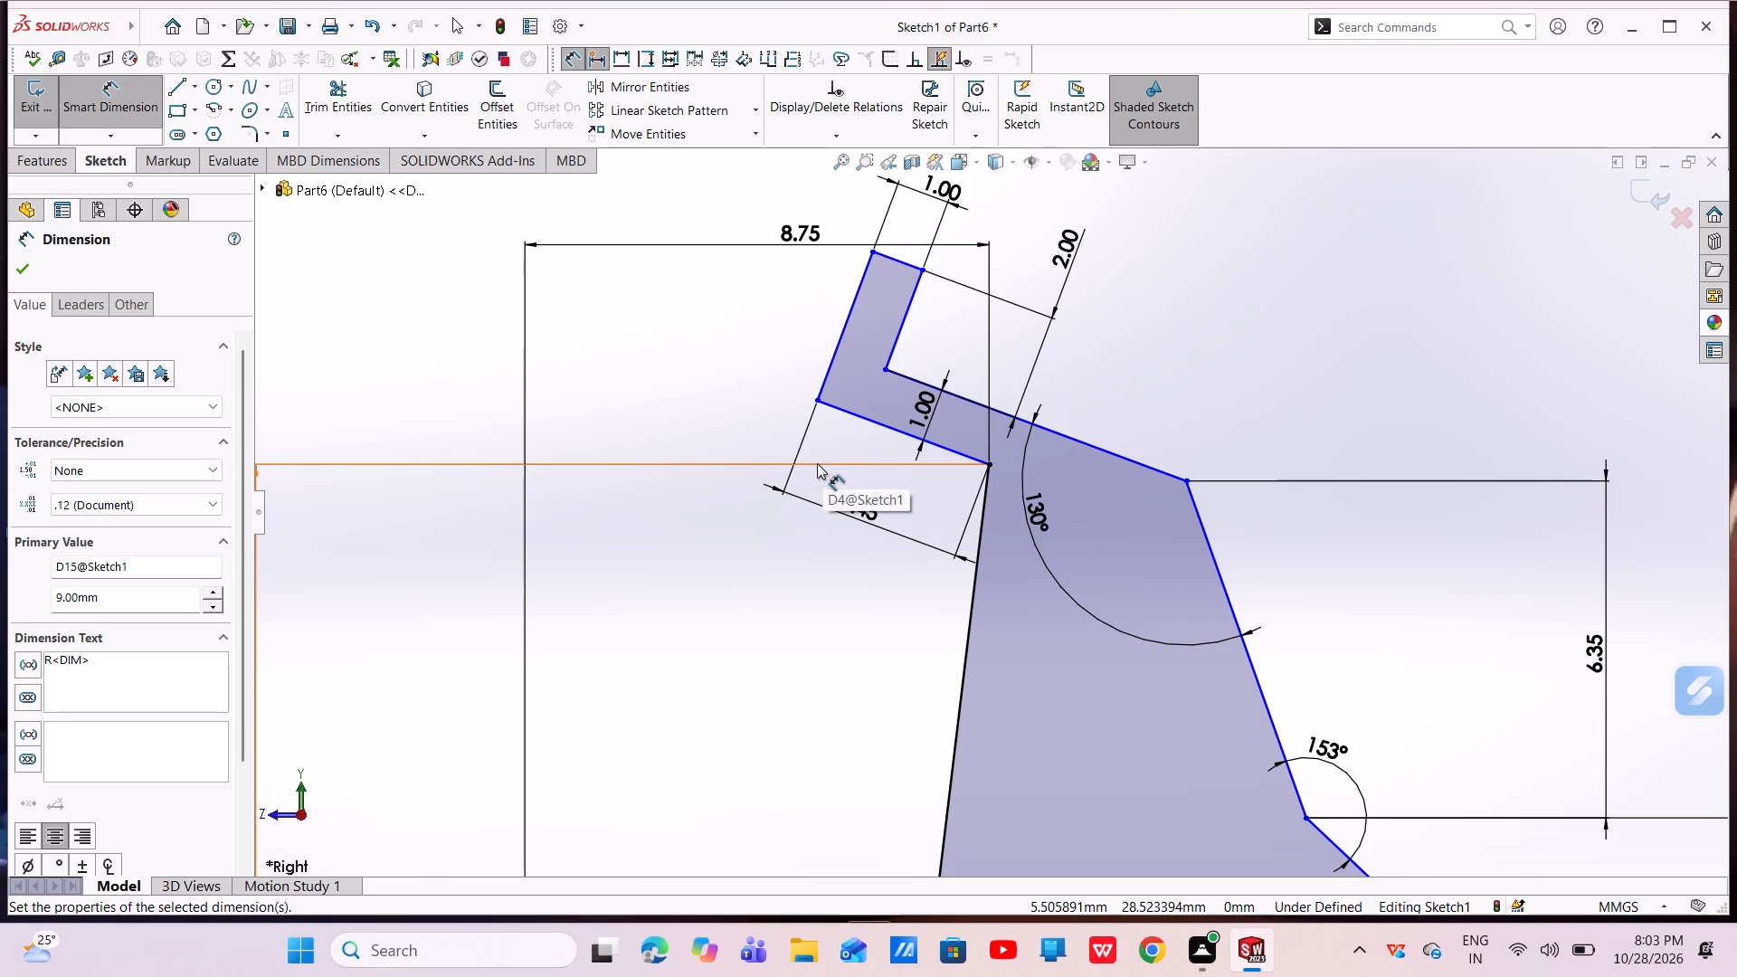
pyautogui.scroll(5, 870, 529)
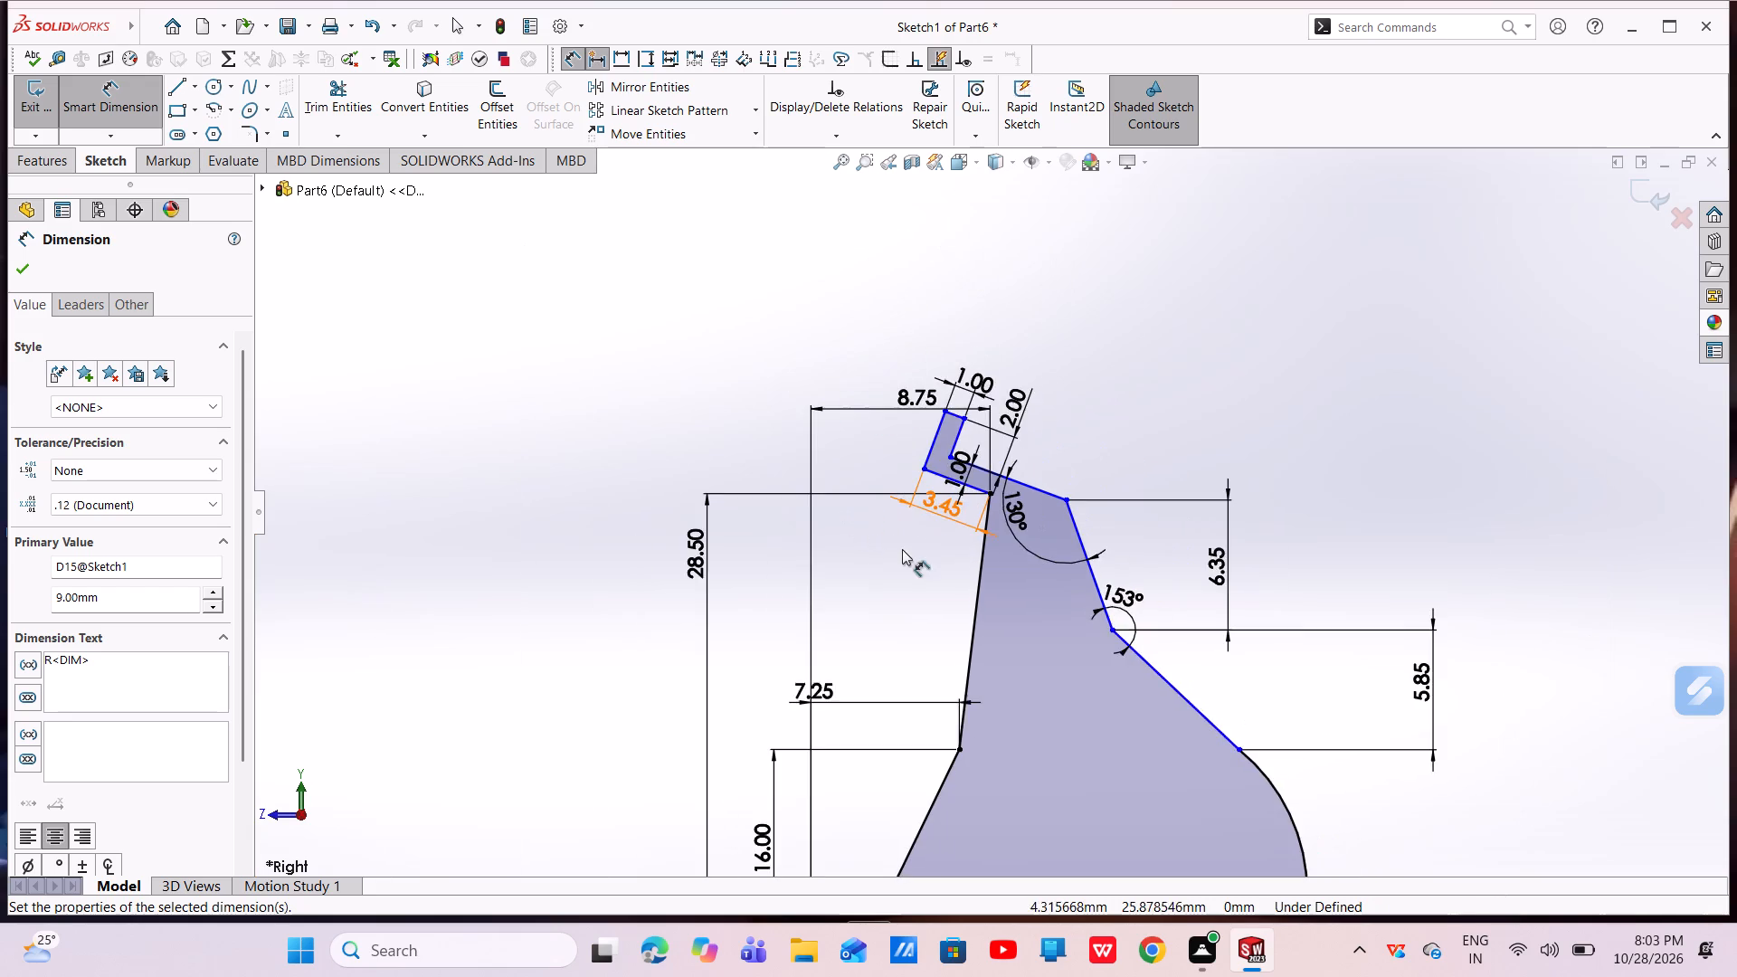
pyautogui.scroll(3, 902, 549)
pyautogui.scroll(1, 948, 631)
pyautogui.scroll(-6, 988, 440)
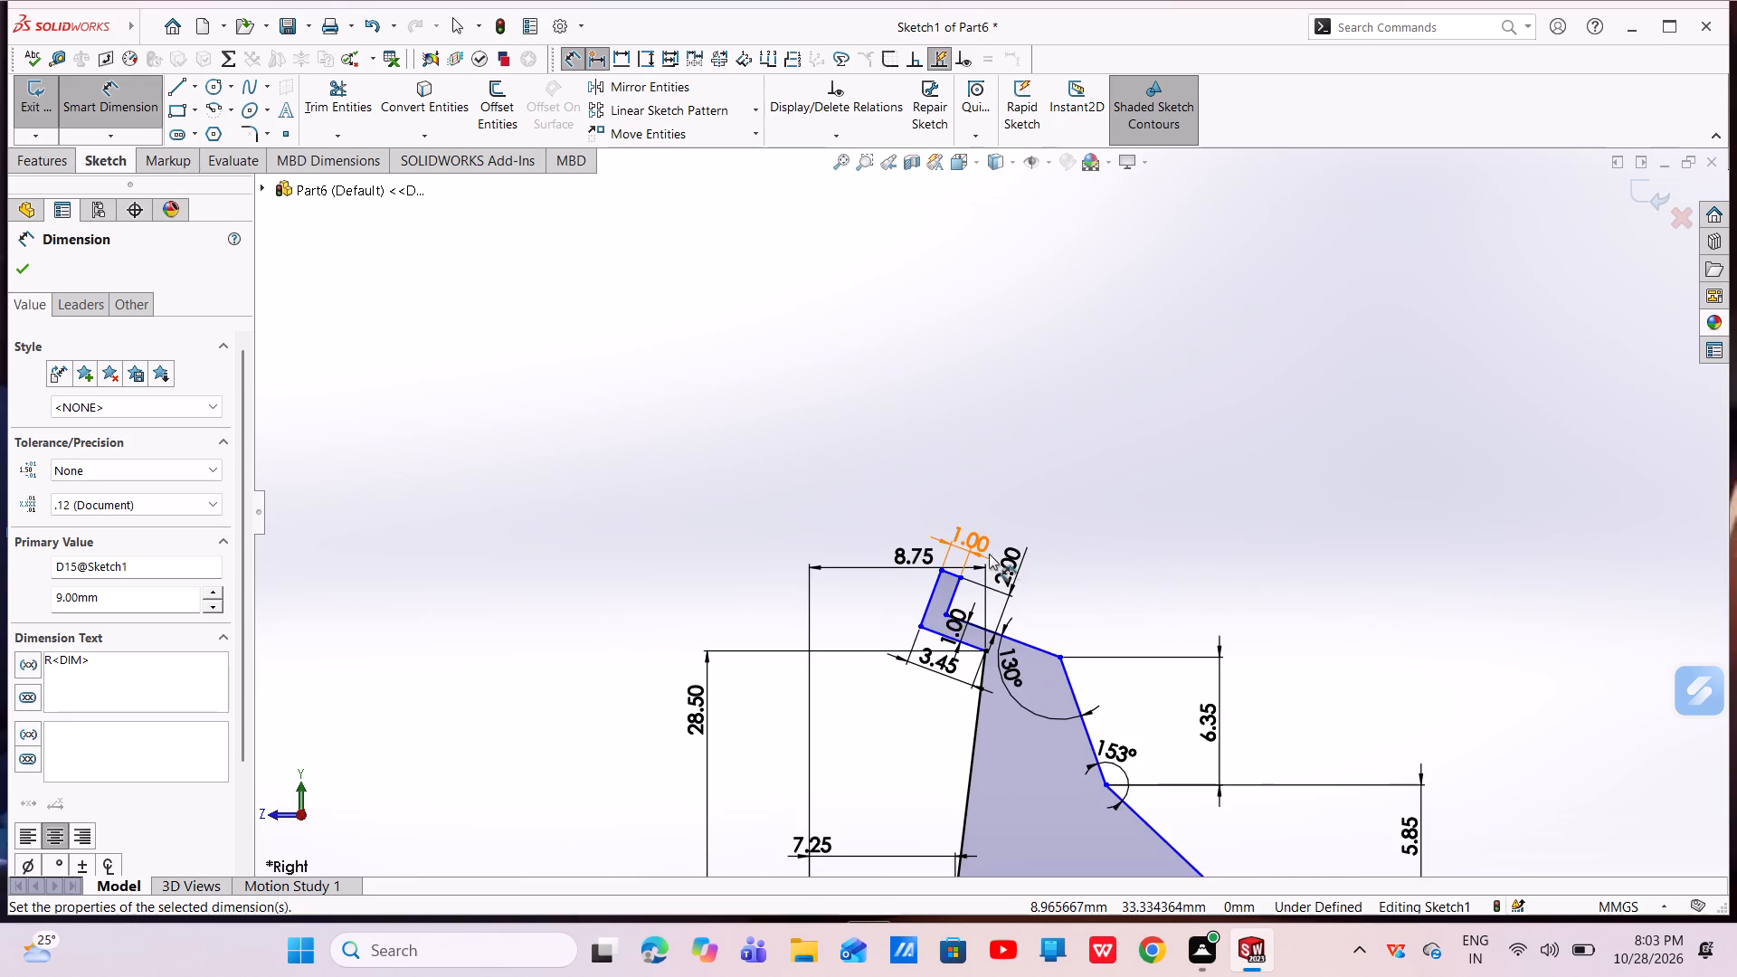
pyautogui.scroll(-5, 993, 564)
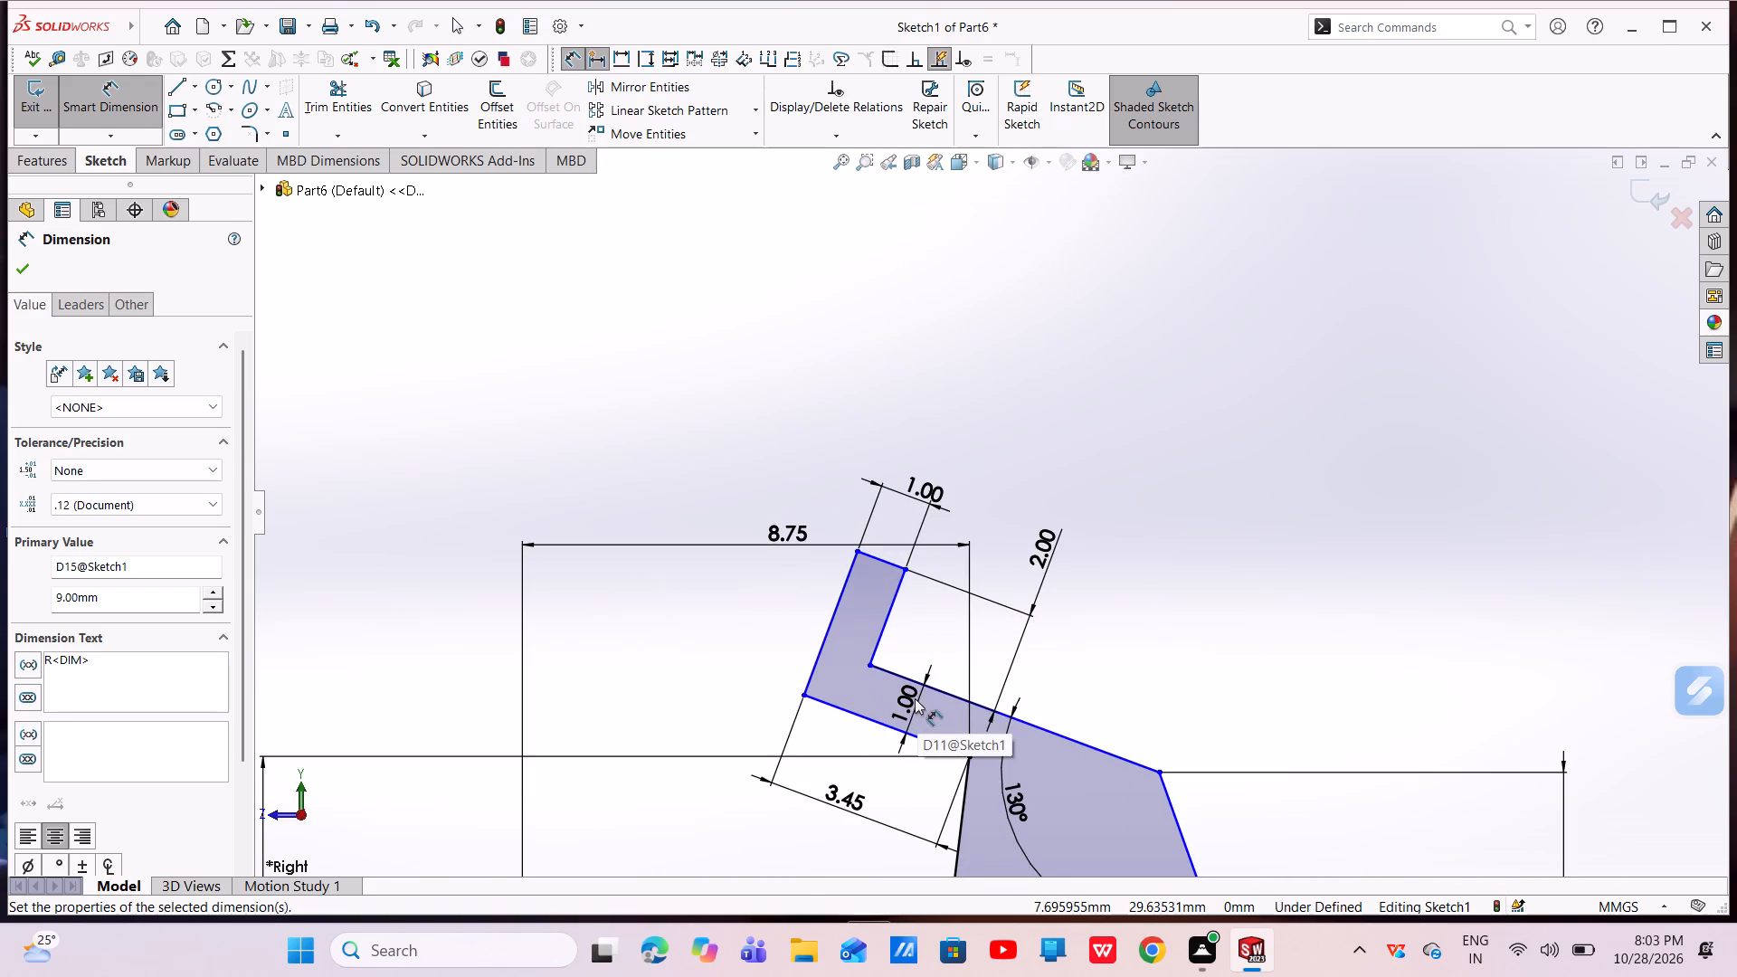
pyautogui.press('Escape')
pyautogui.moveTo(911, 696); pyautogui.dragTo(721, 617)
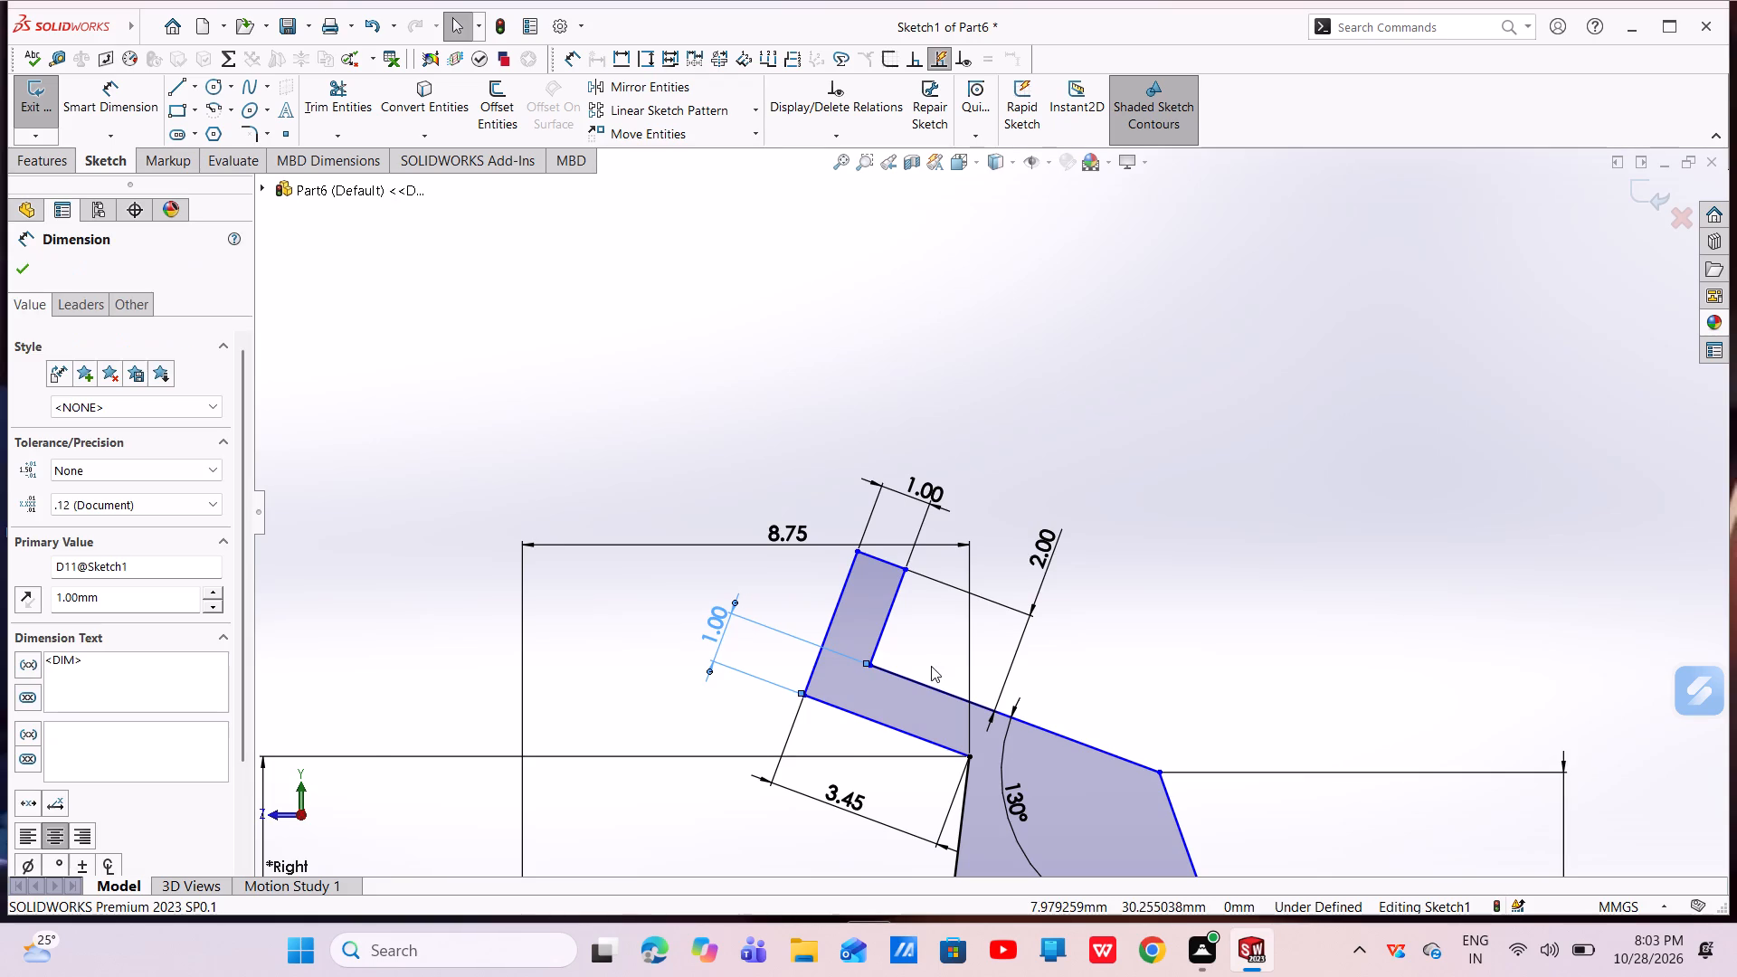
# Examine the hooked lip and the neighbouring corners for dimensions or relations still missing from the profile.
pyautogui.scroll(2, 933, 662)
pyautogui.scroll(-4, 989, 650)
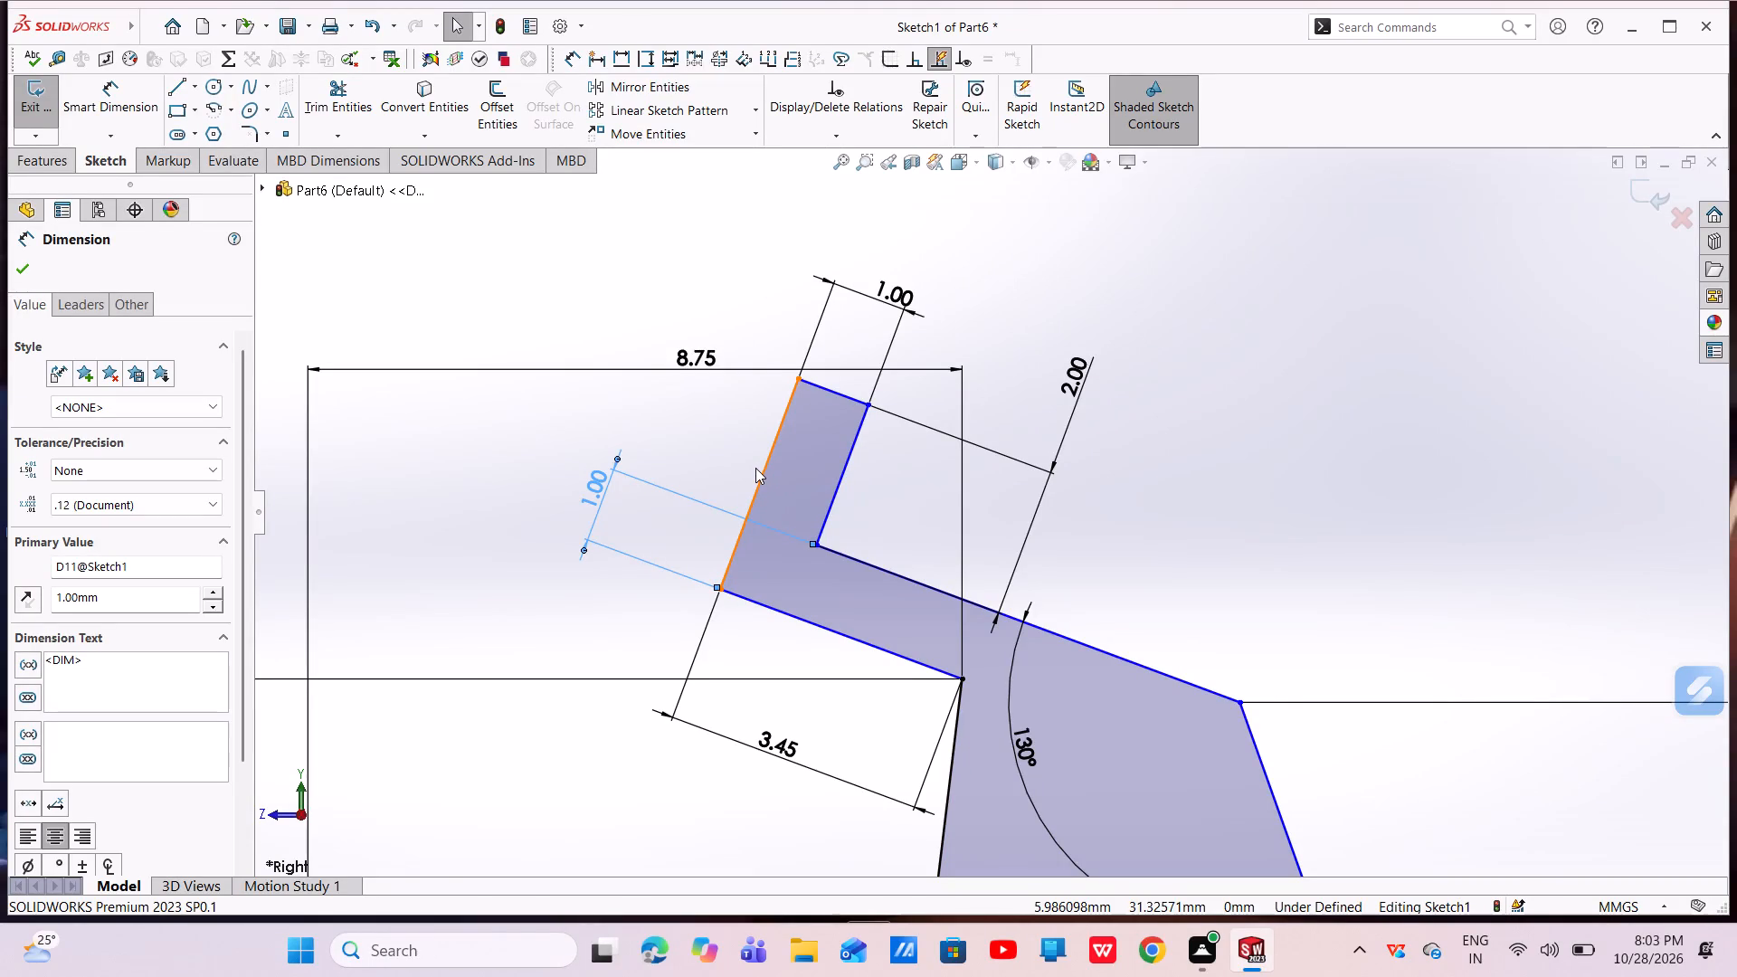
pyautogui.scroll(2, 903, 641)
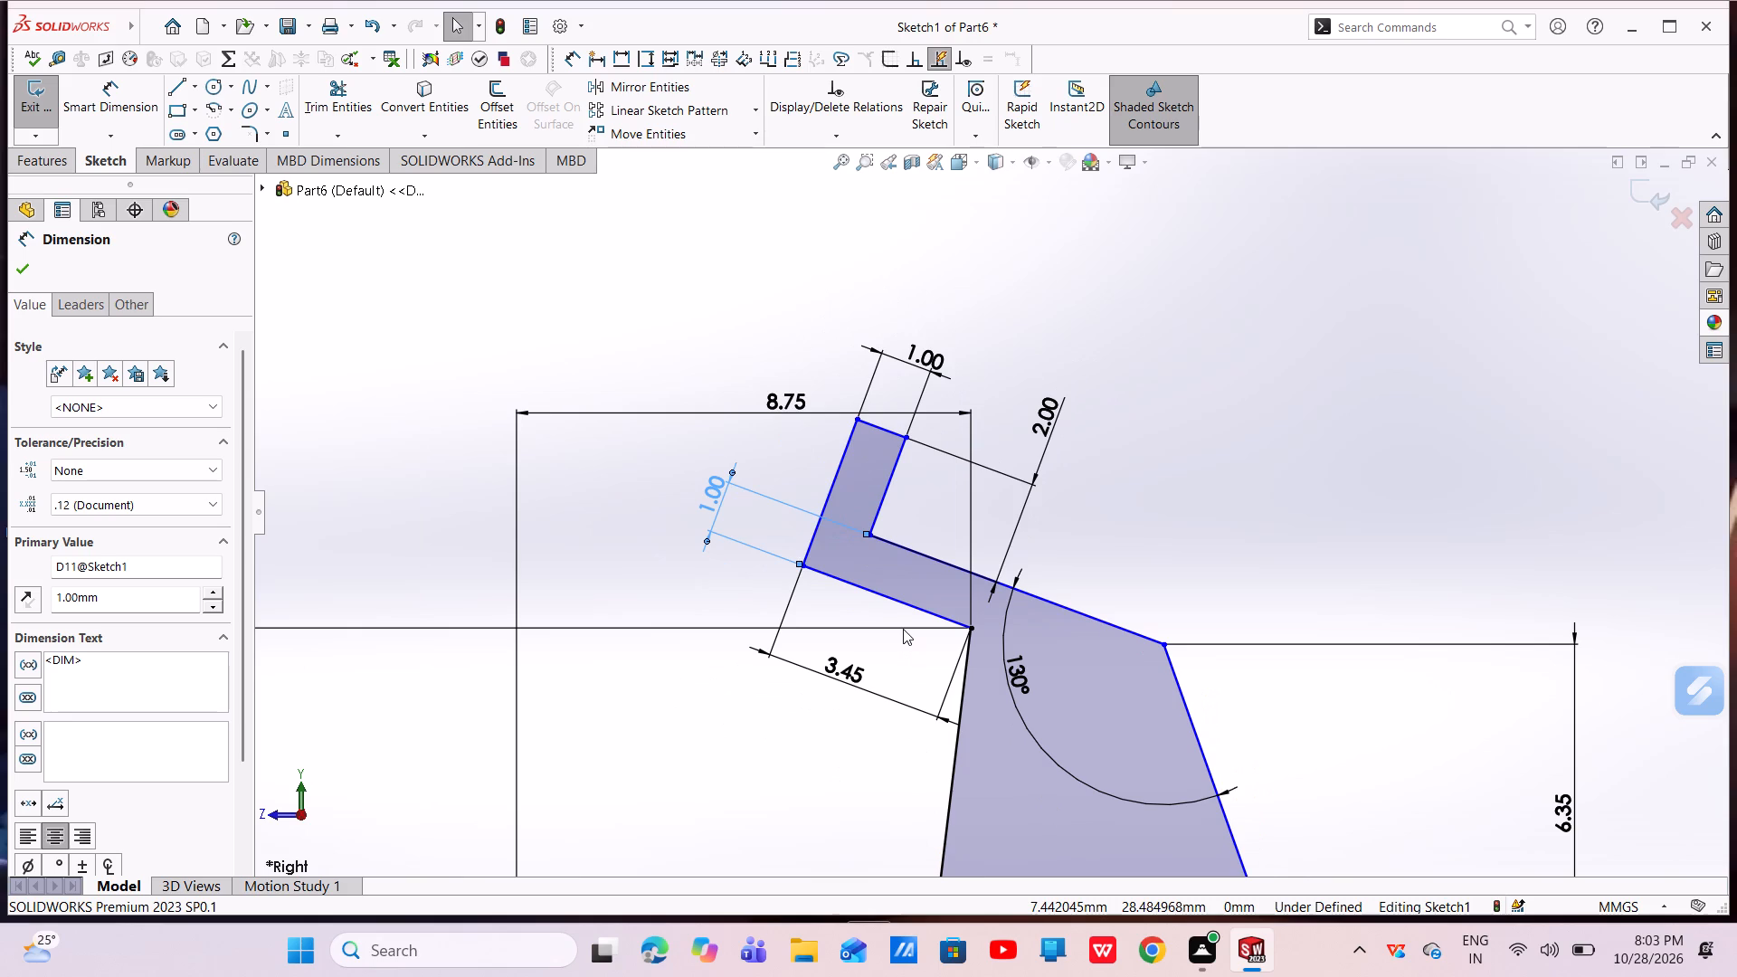
pyautogui.scroll(5, 870, 645)
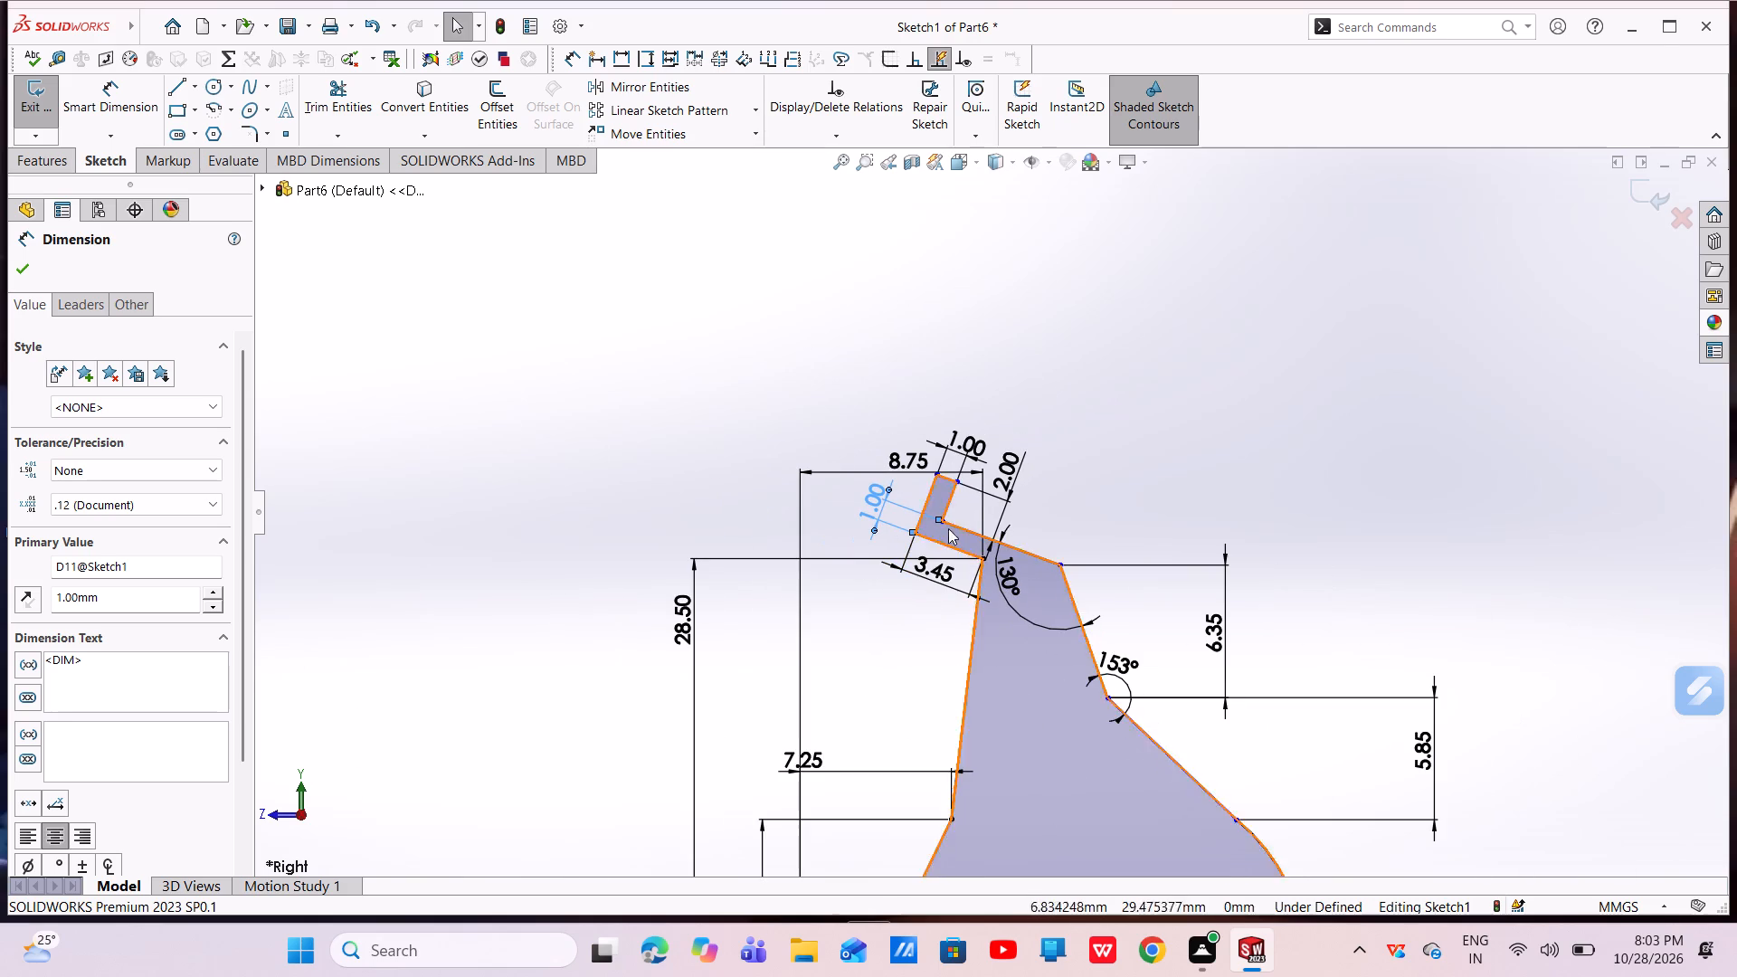
pyautogui.scroll(-6, 961, 489)
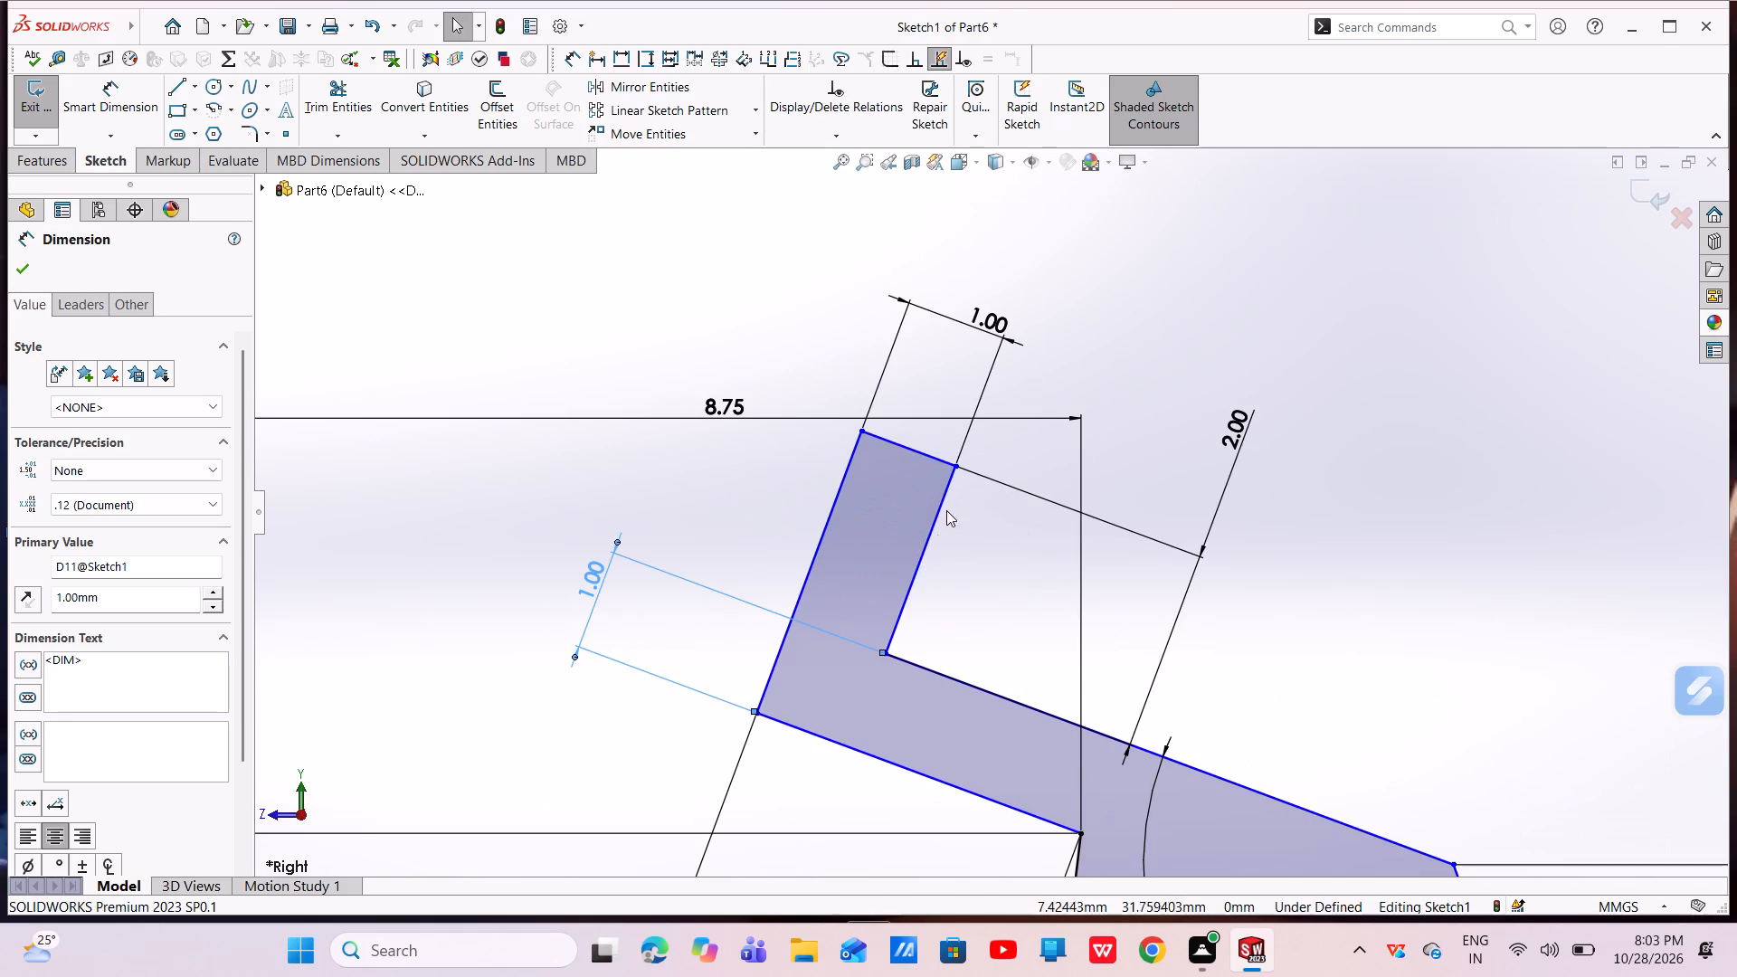
pyautogui.scroll(5, 935, 537)
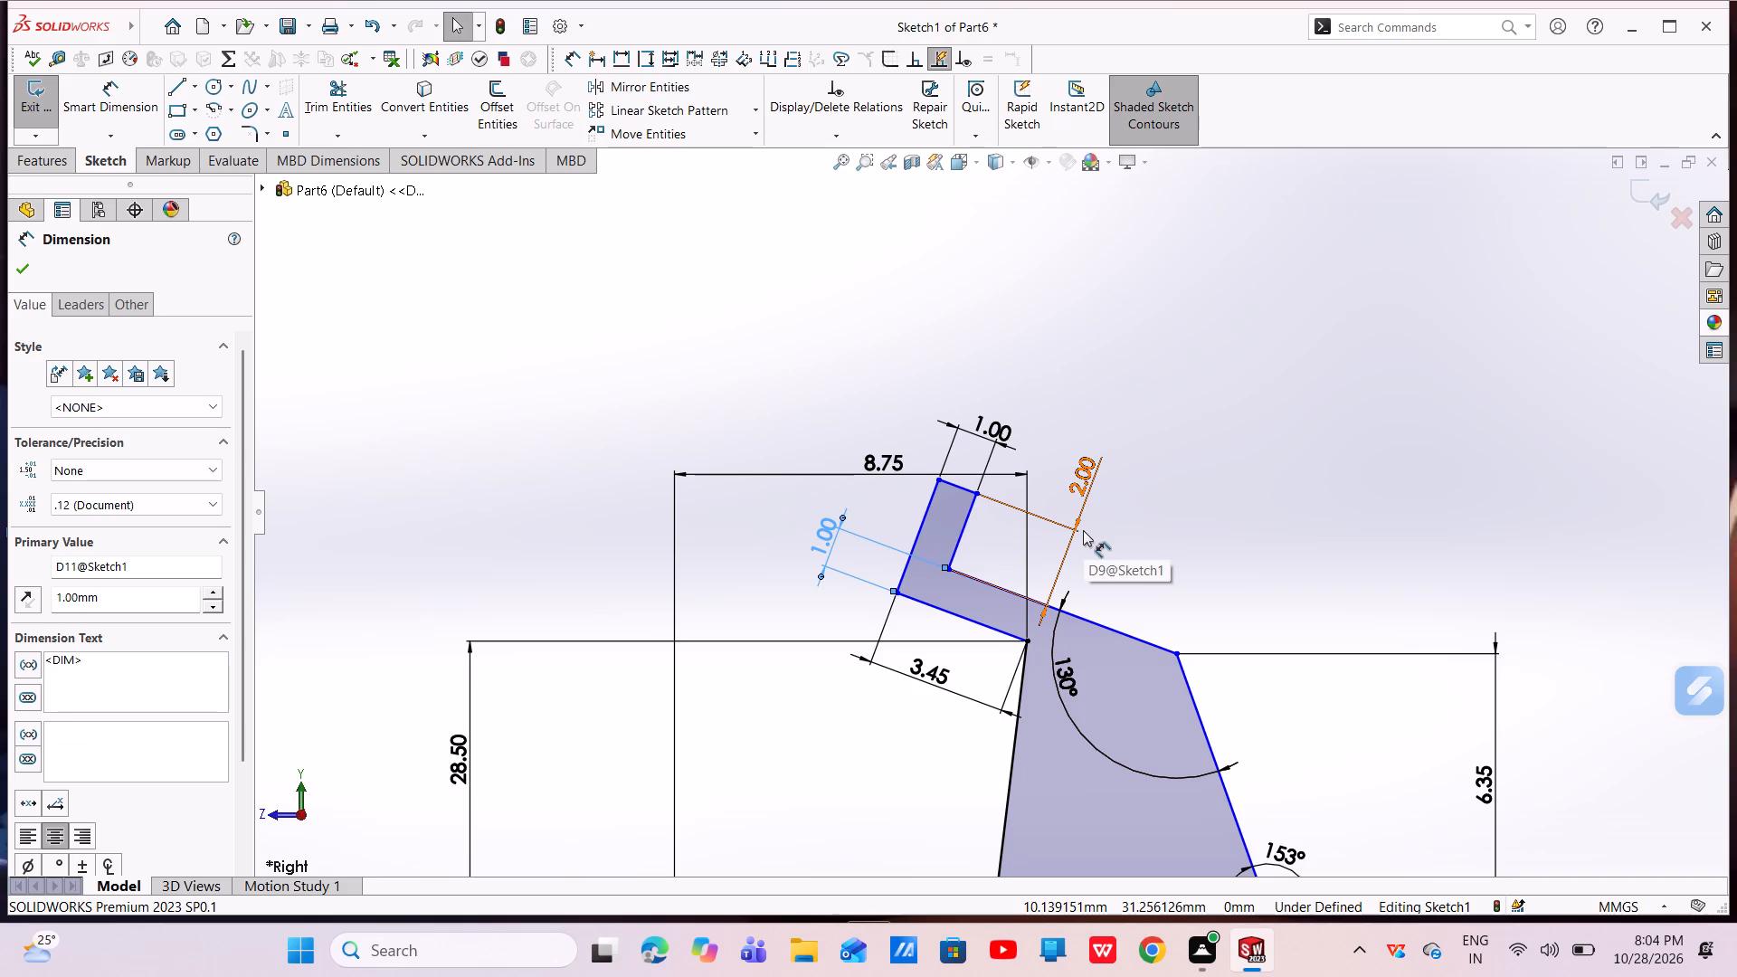
pyautogui.scroll(3, 1121, 586)
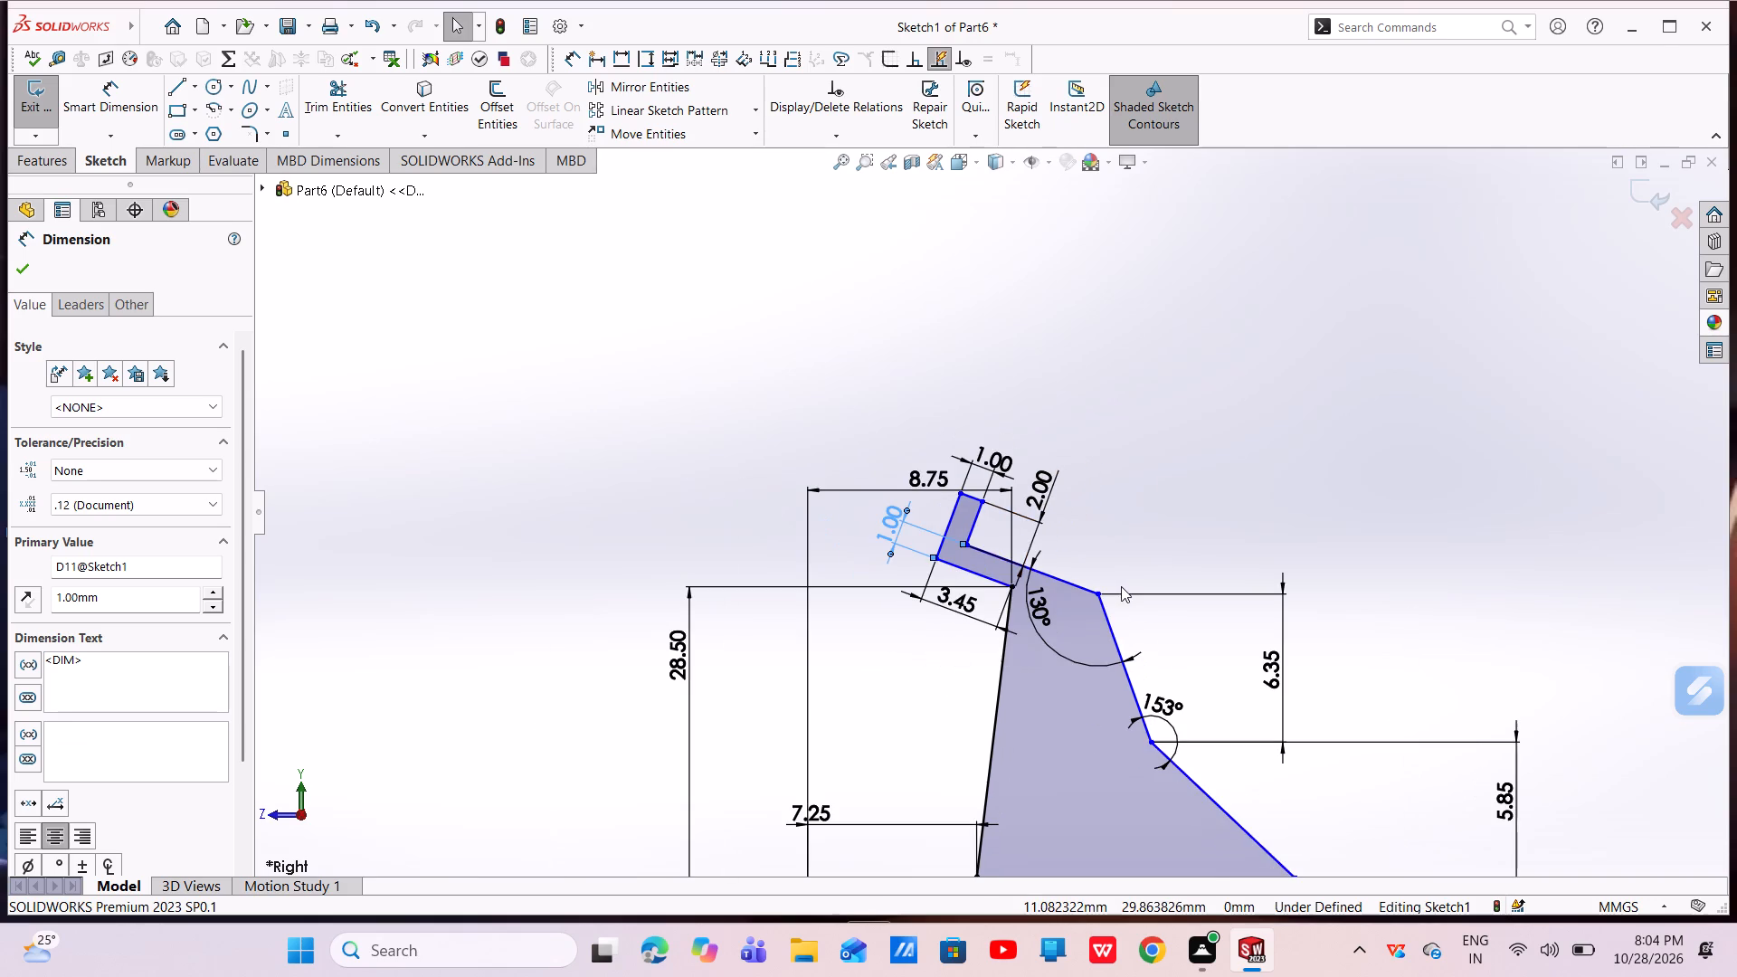
pyautogui.scroll(-5, 1007, 545)
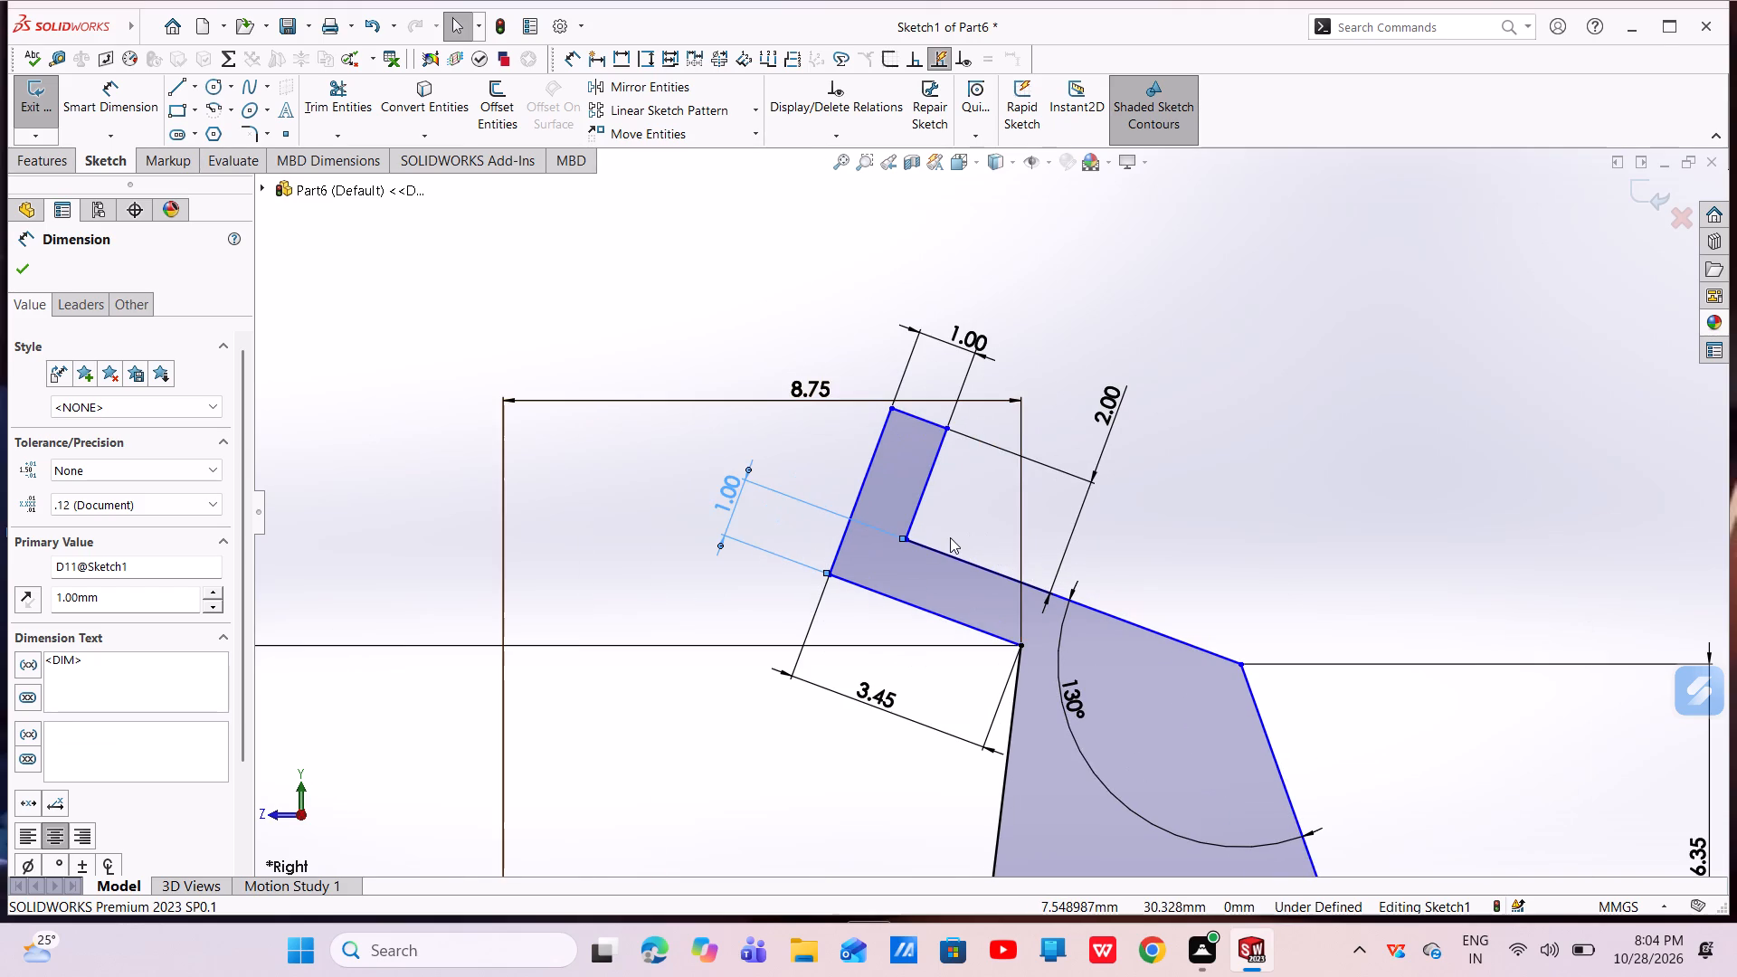
pyautogui.press('Escape')
pyautogui.press('Escape')
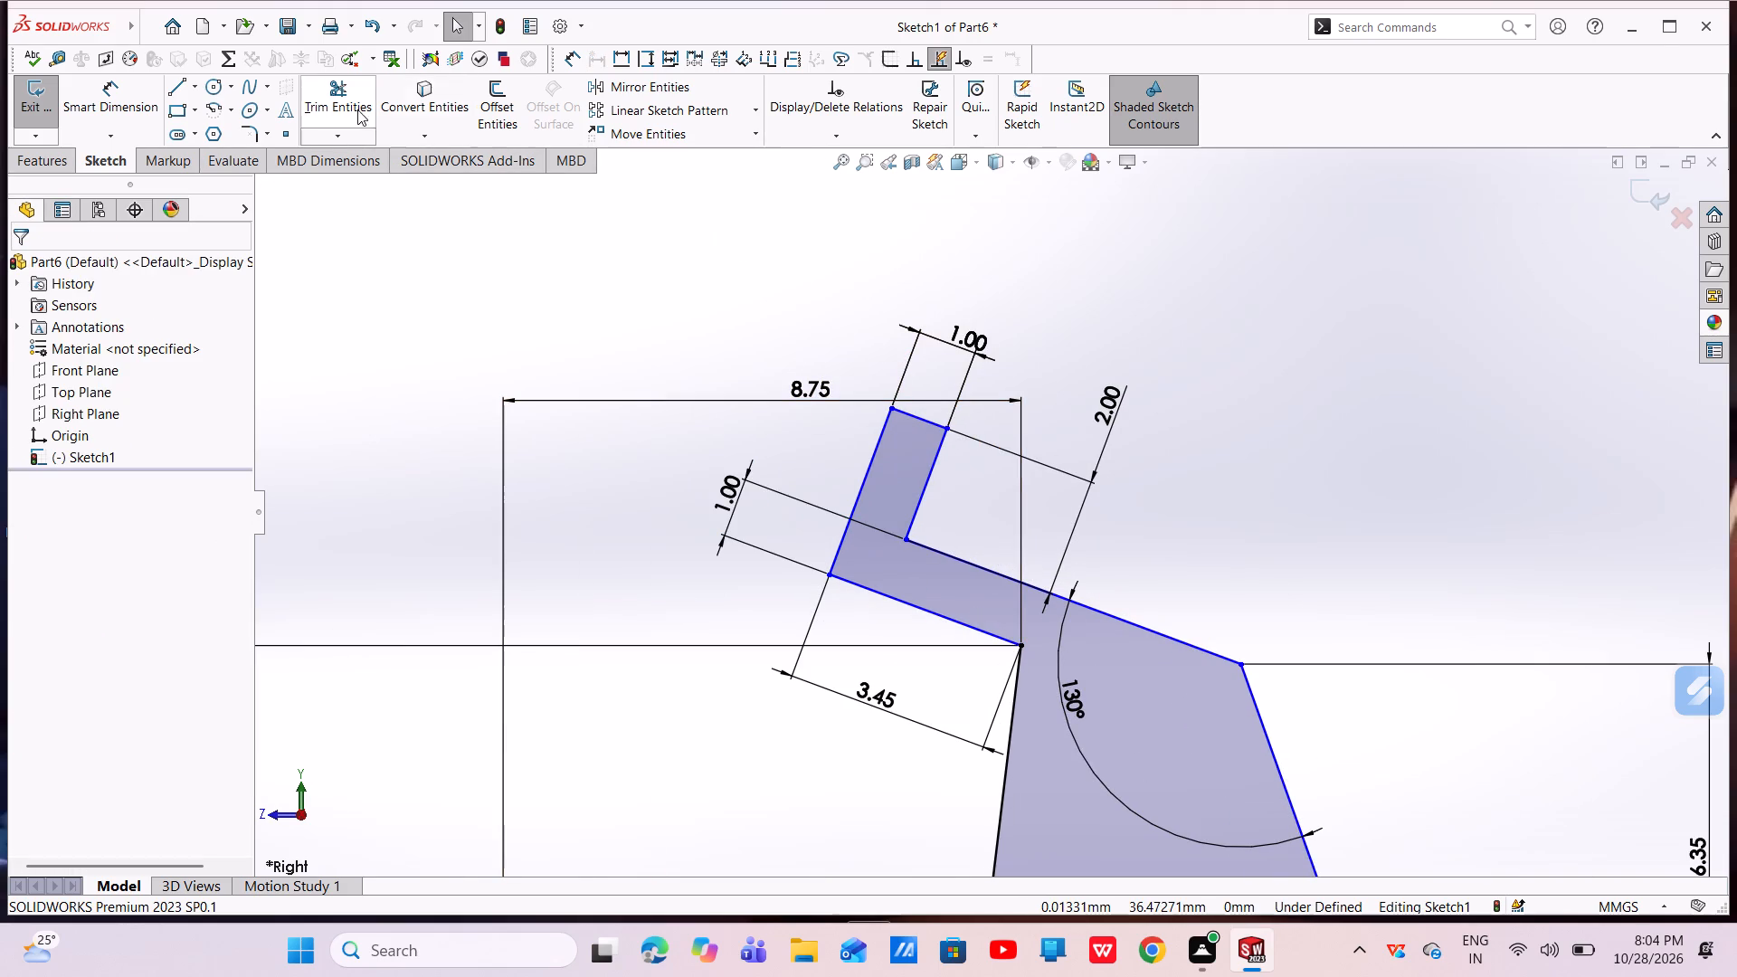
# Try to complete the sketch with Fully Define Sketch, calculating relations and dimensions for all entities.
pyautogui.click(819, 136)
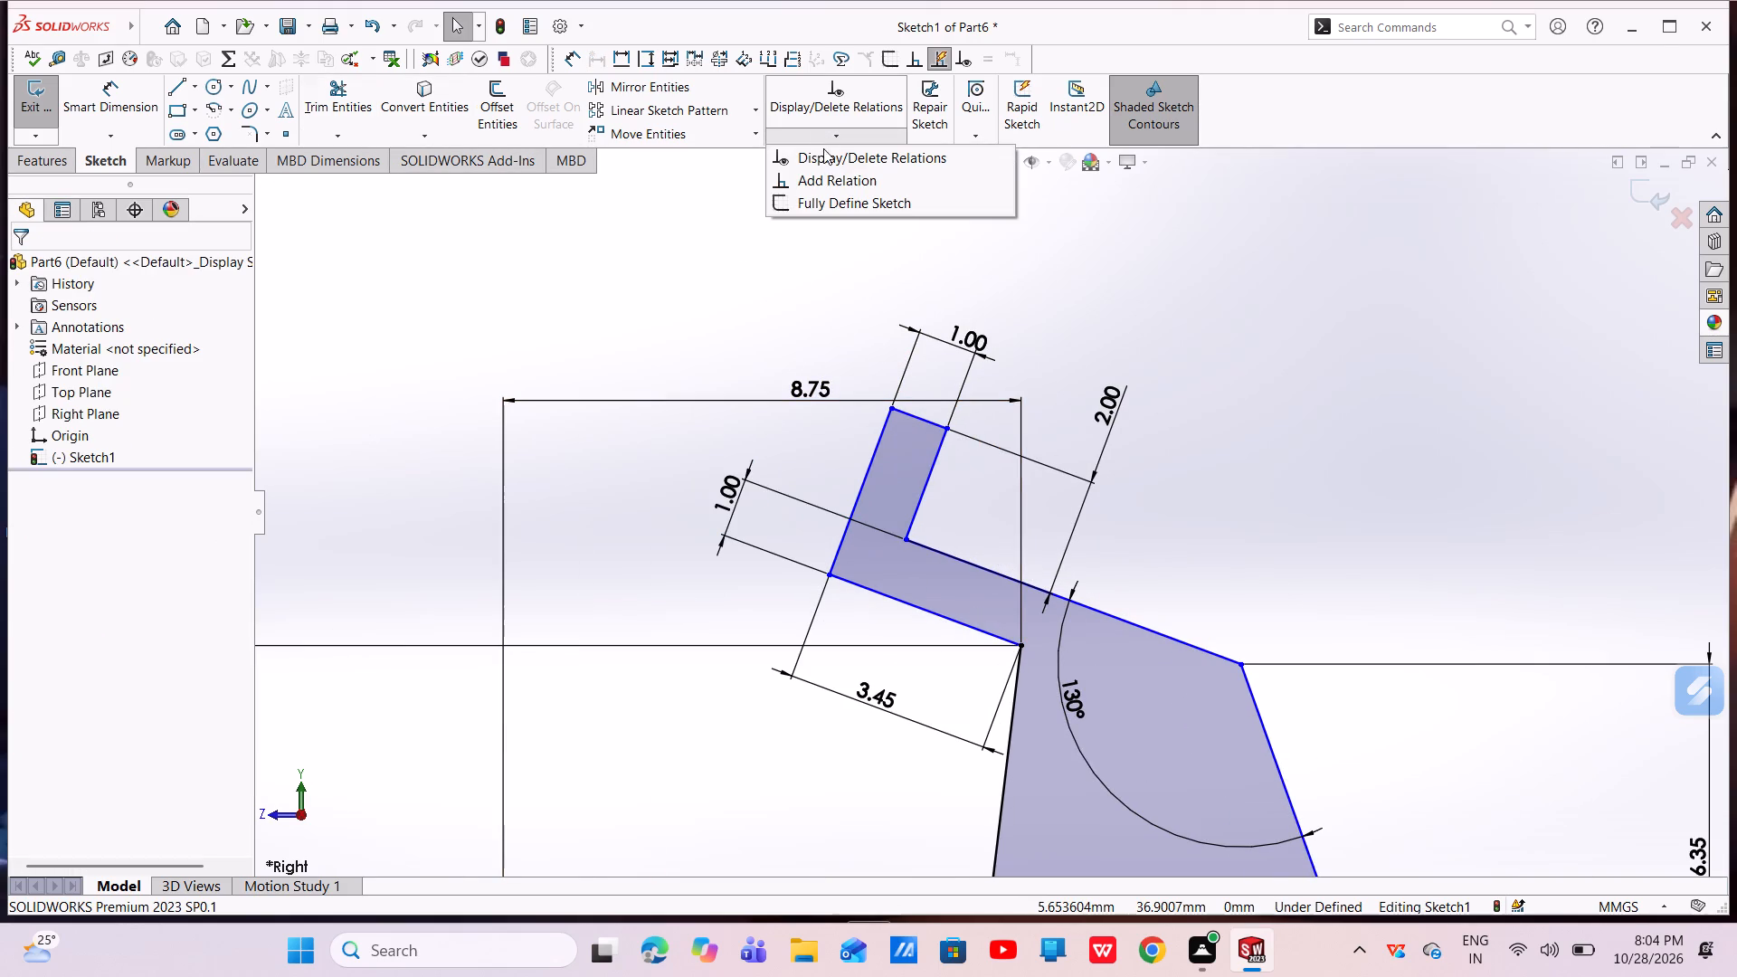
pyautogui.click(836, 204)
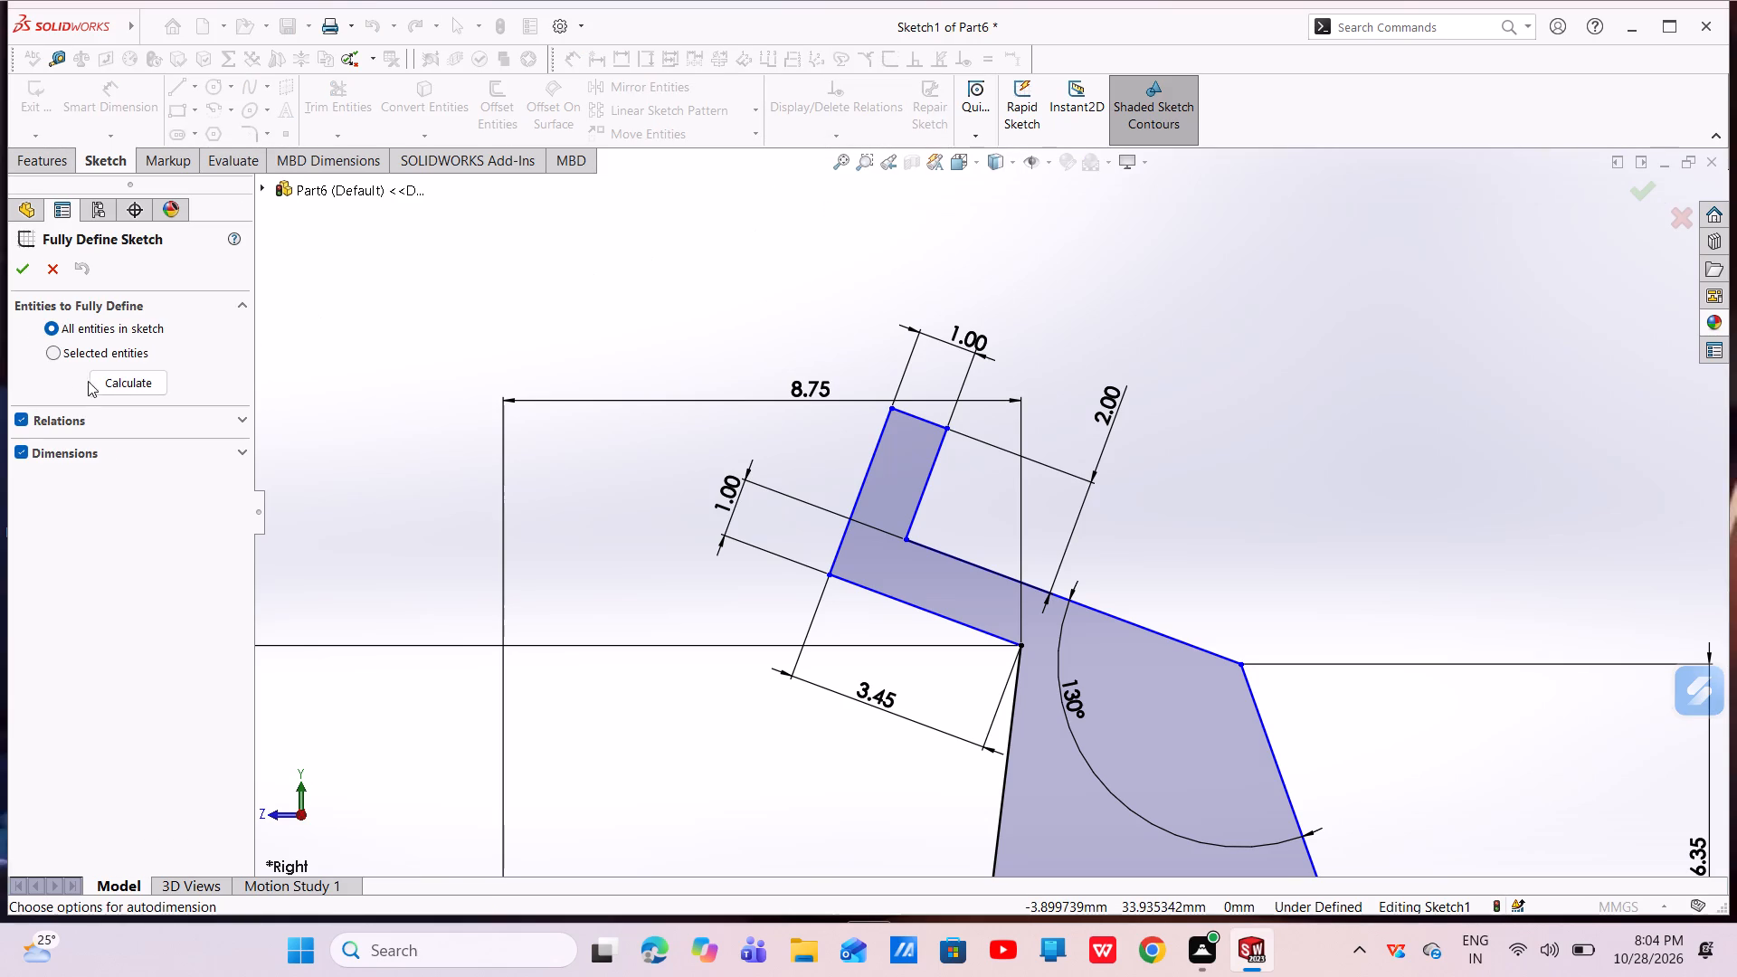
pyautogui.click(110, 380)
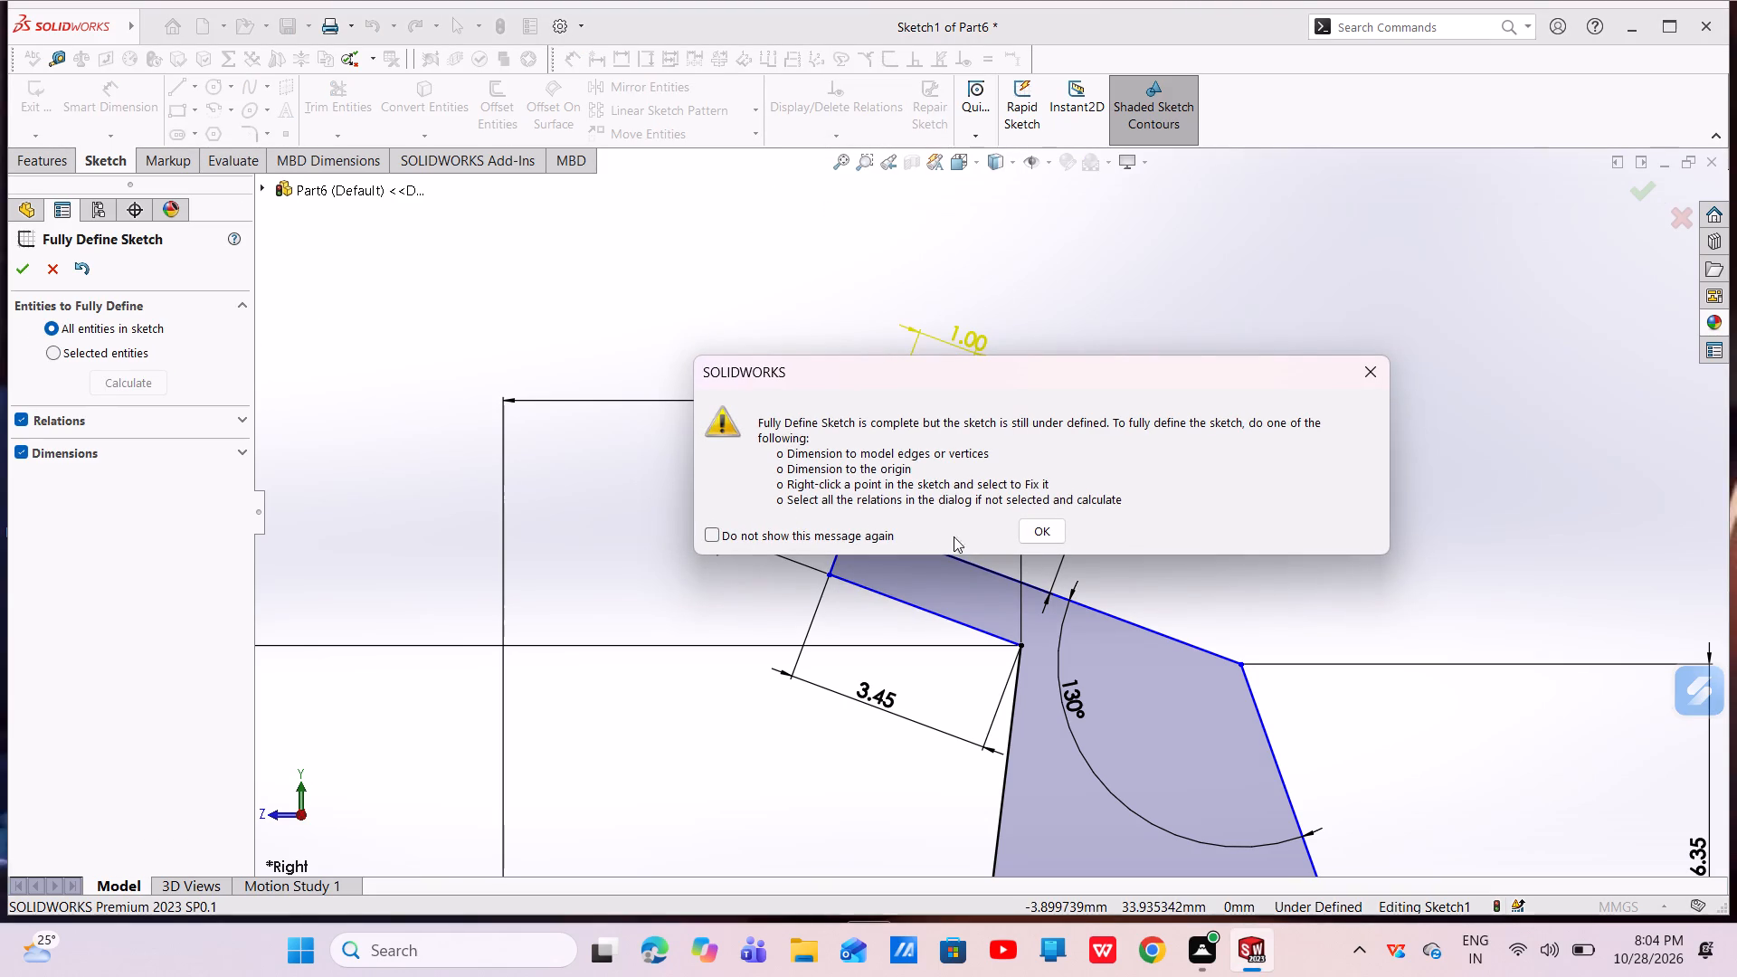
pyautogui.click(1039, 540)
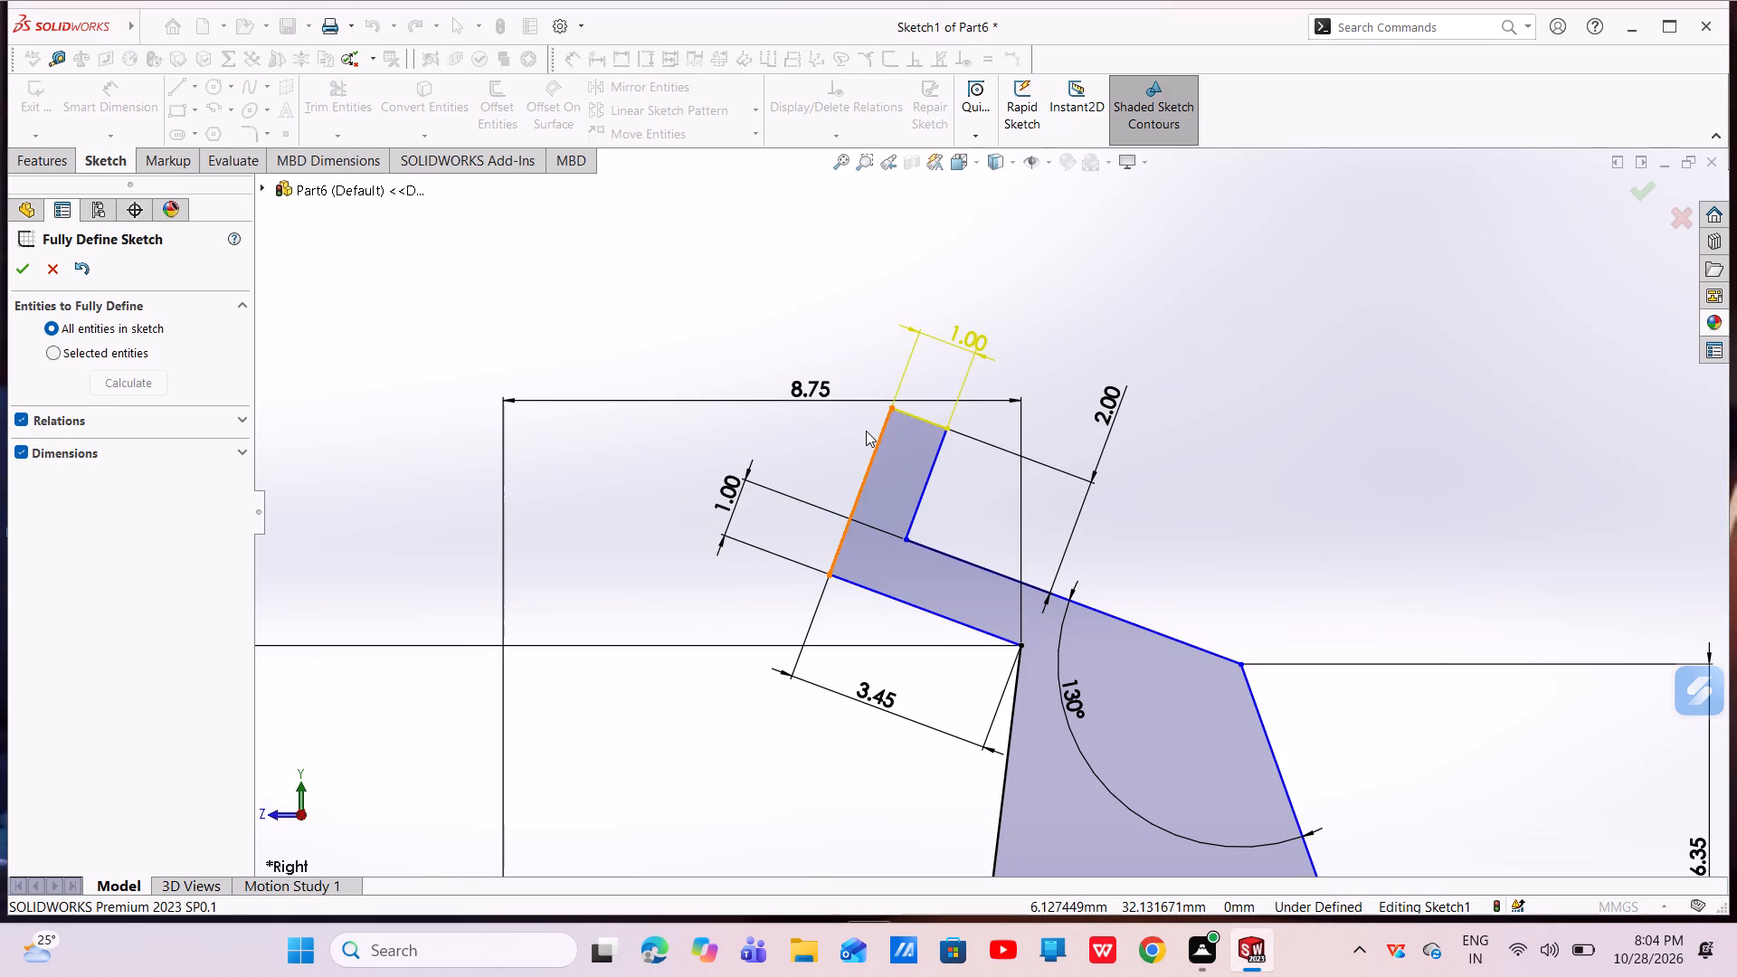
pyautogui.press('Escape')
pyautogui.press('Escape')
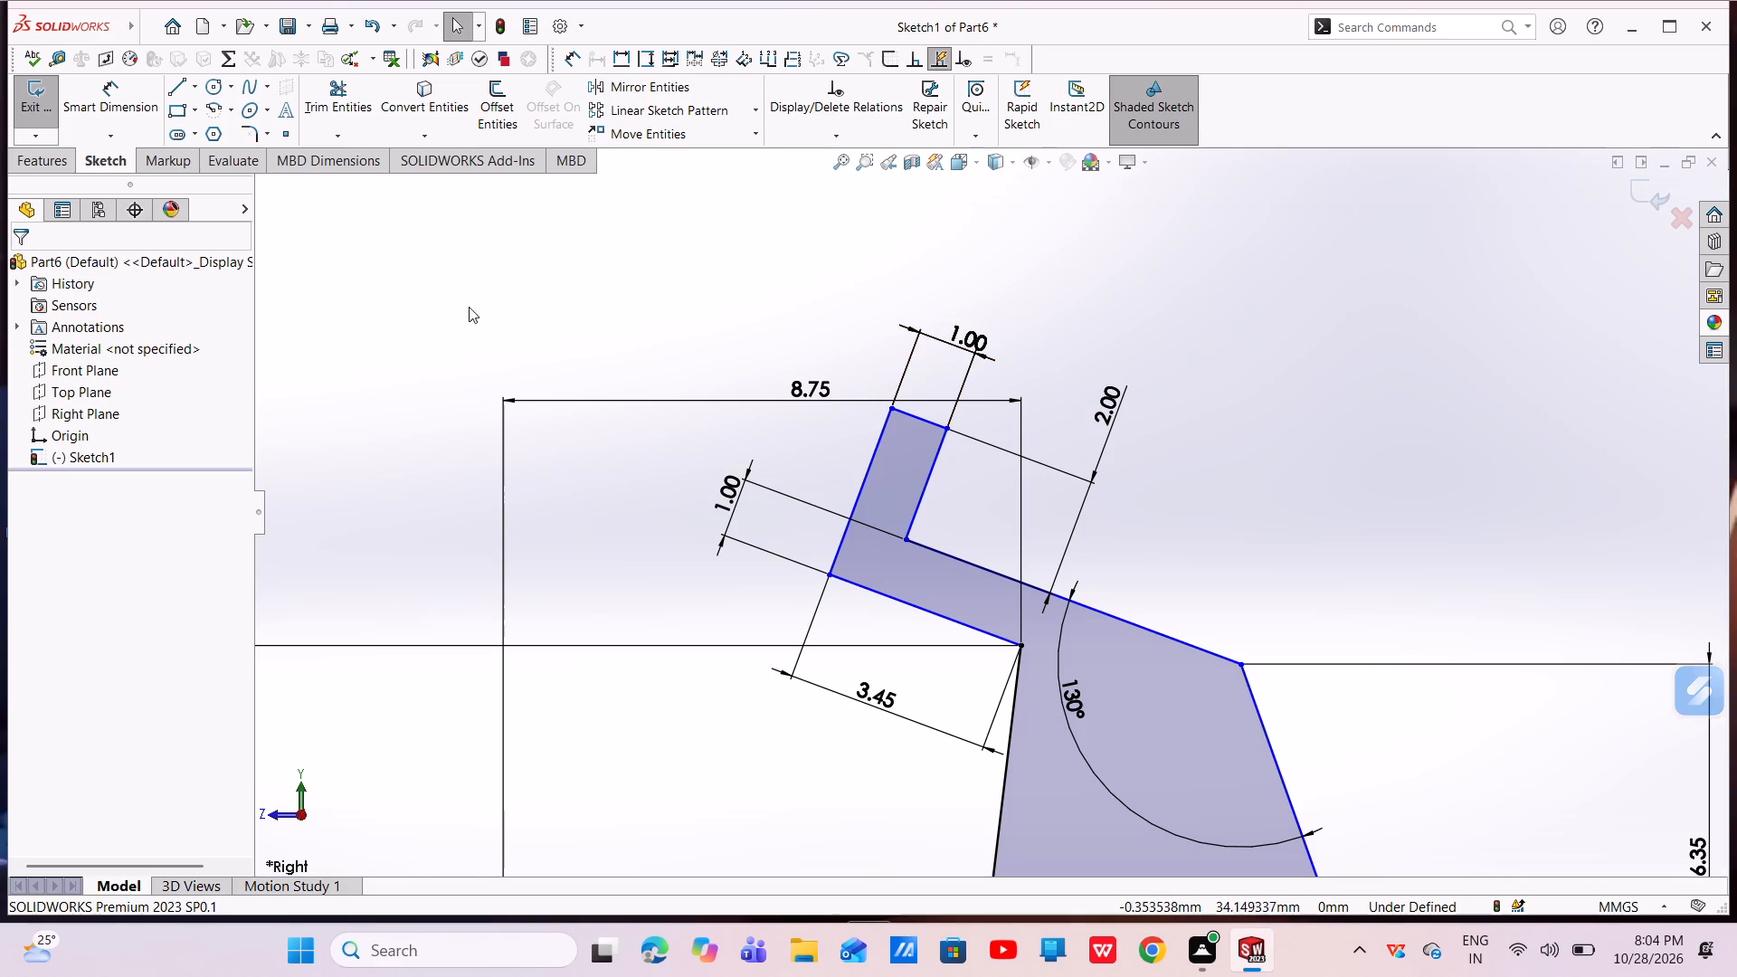
# Apply Fully Define Sketch to selected entities only: the five hooked-lip lines and the sloping edges meeting at the 130° and 153° corners.
pyautogui.click(880, 131)
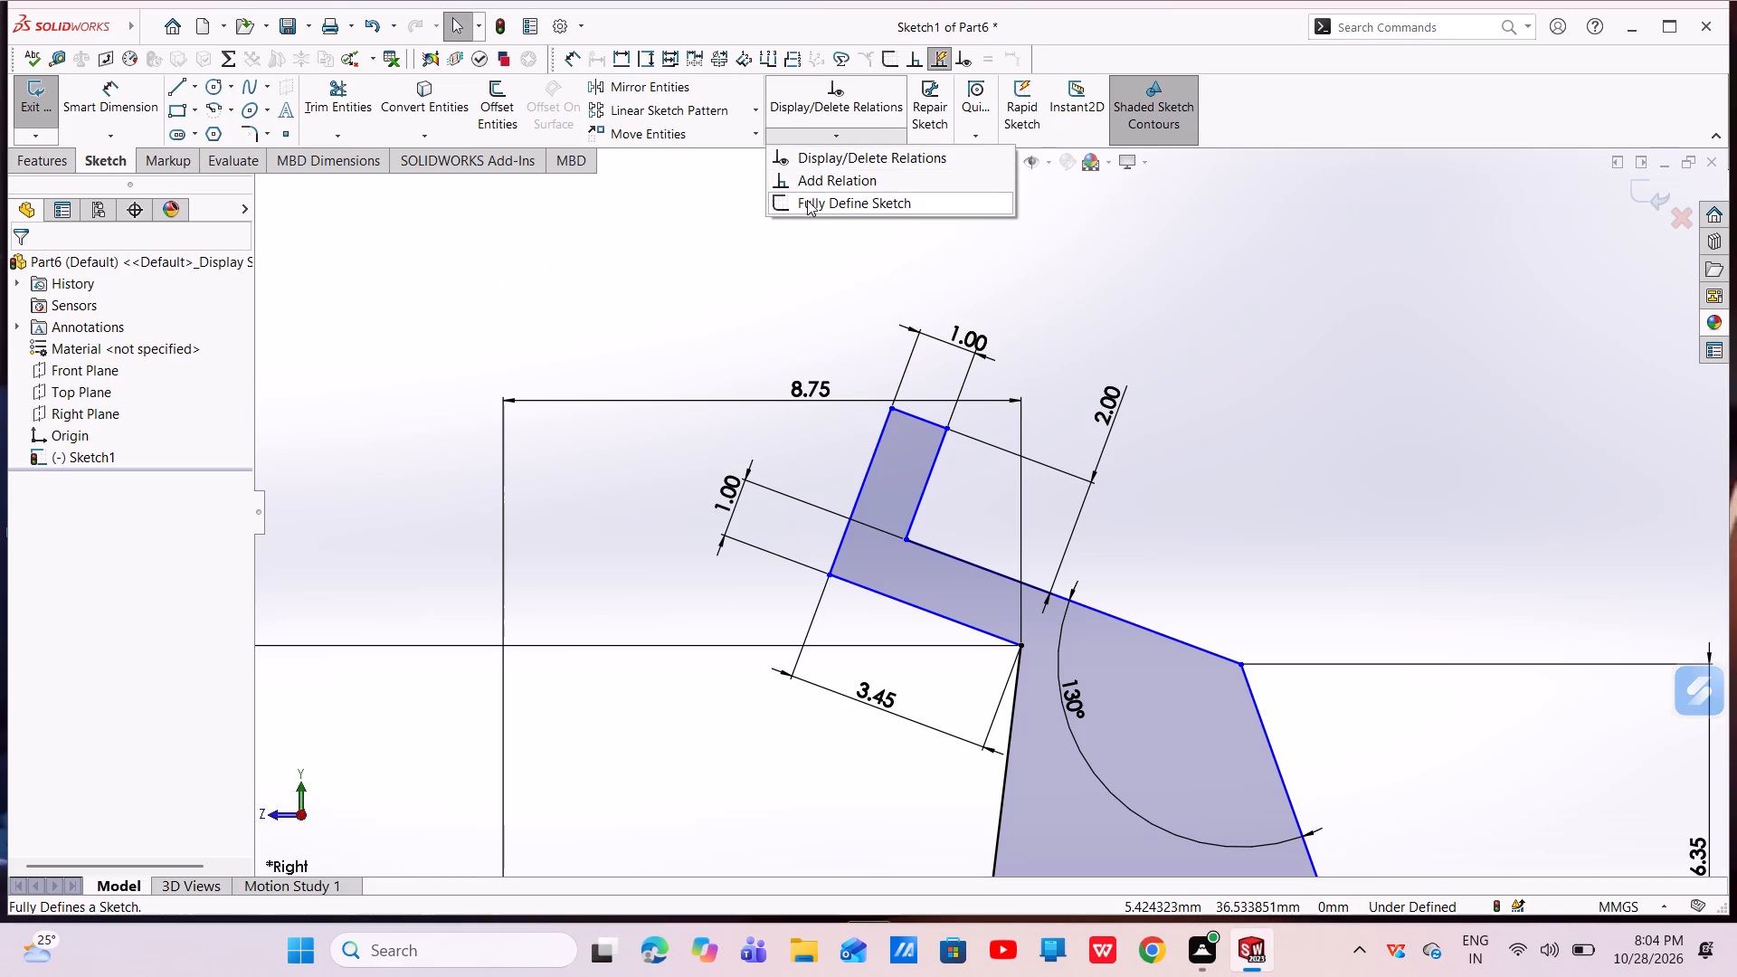
pyautogui.click(807, 200)
pyautogui.click(43, 349)
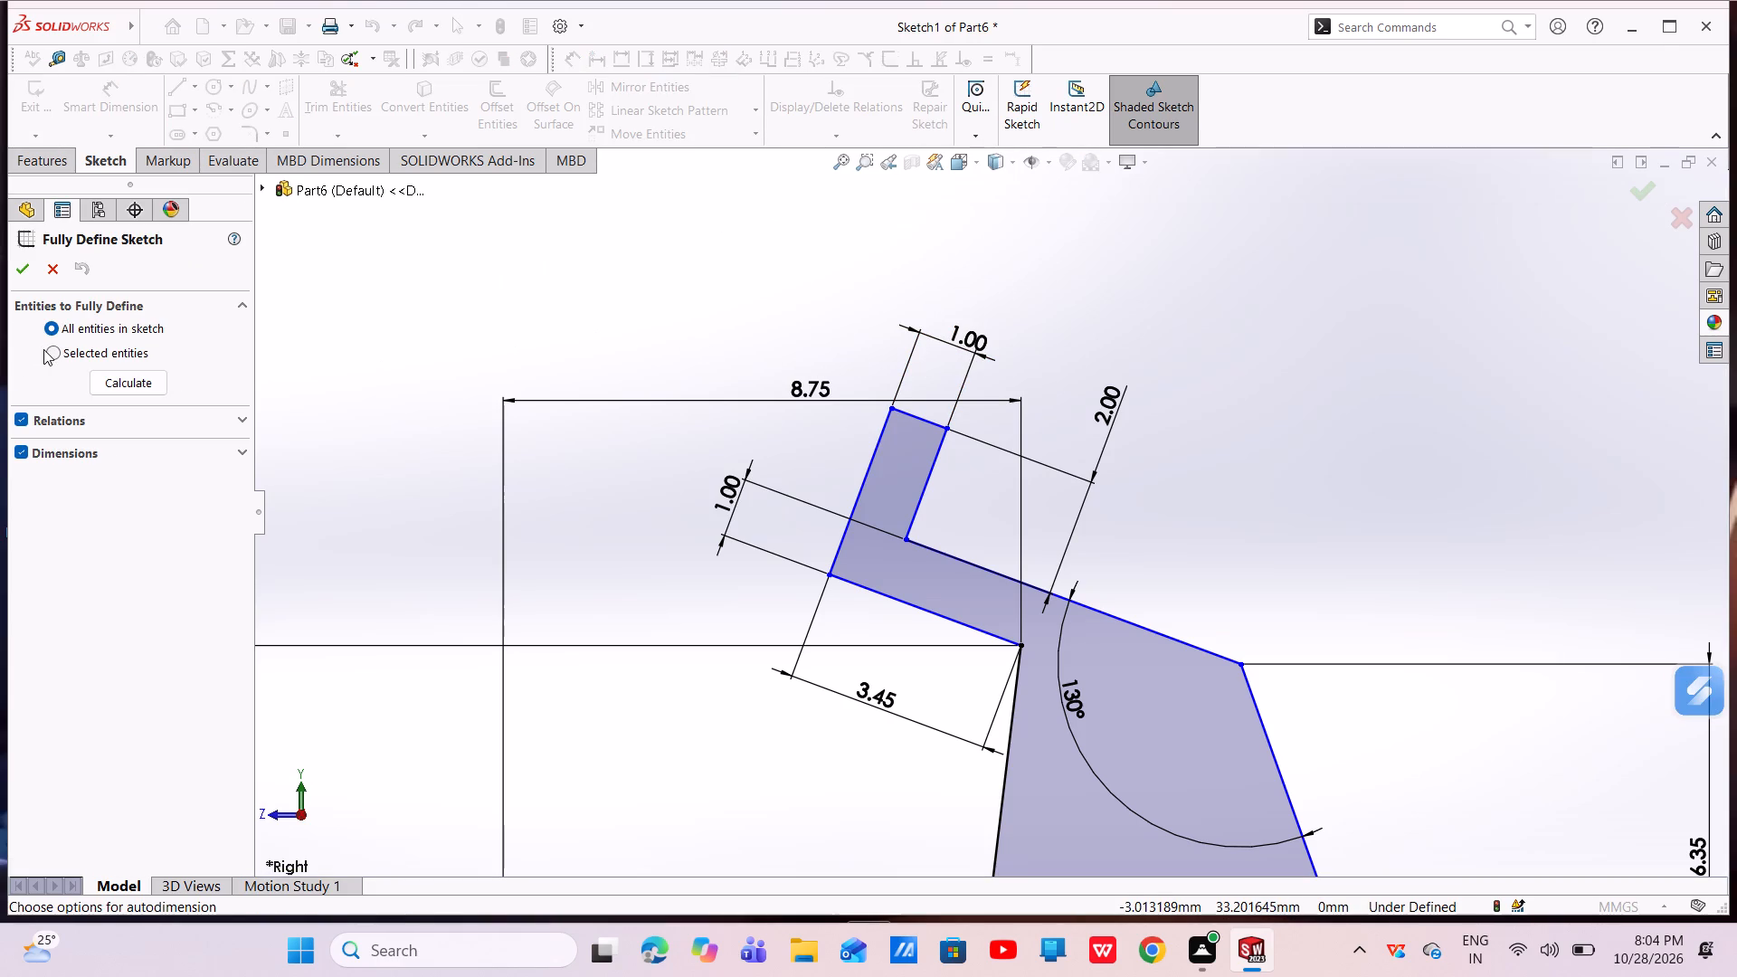
pyautogui.click(54, 352)
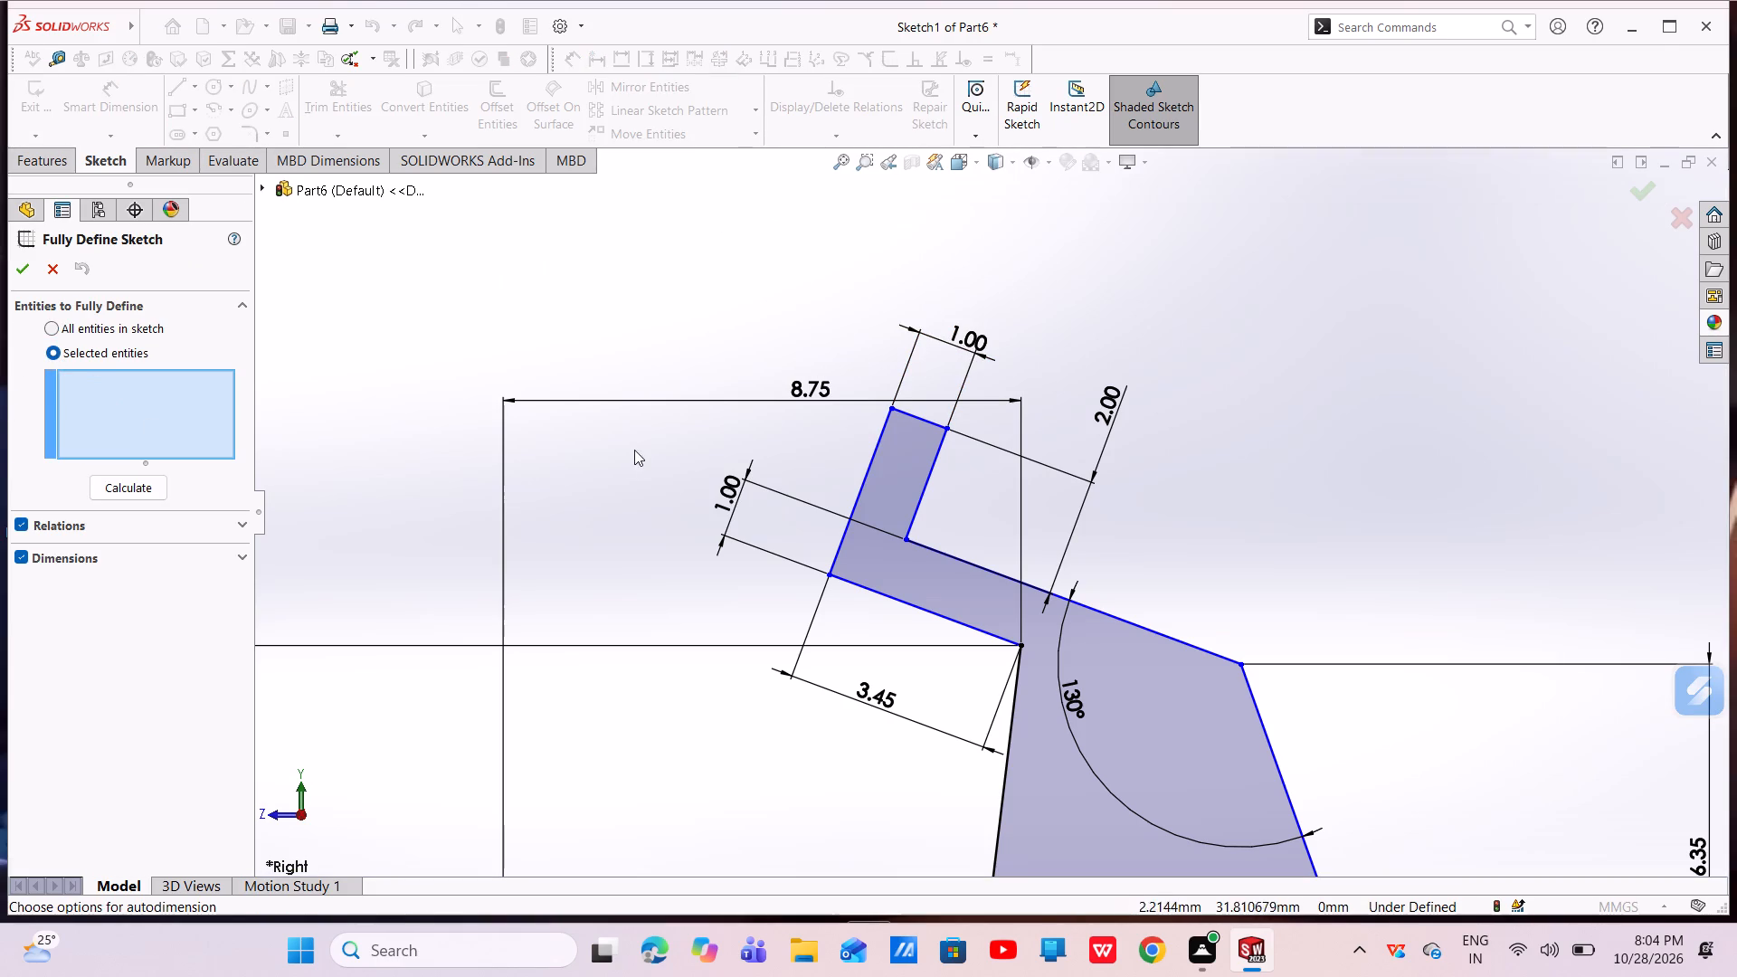
pyautogui.click(876, 460)
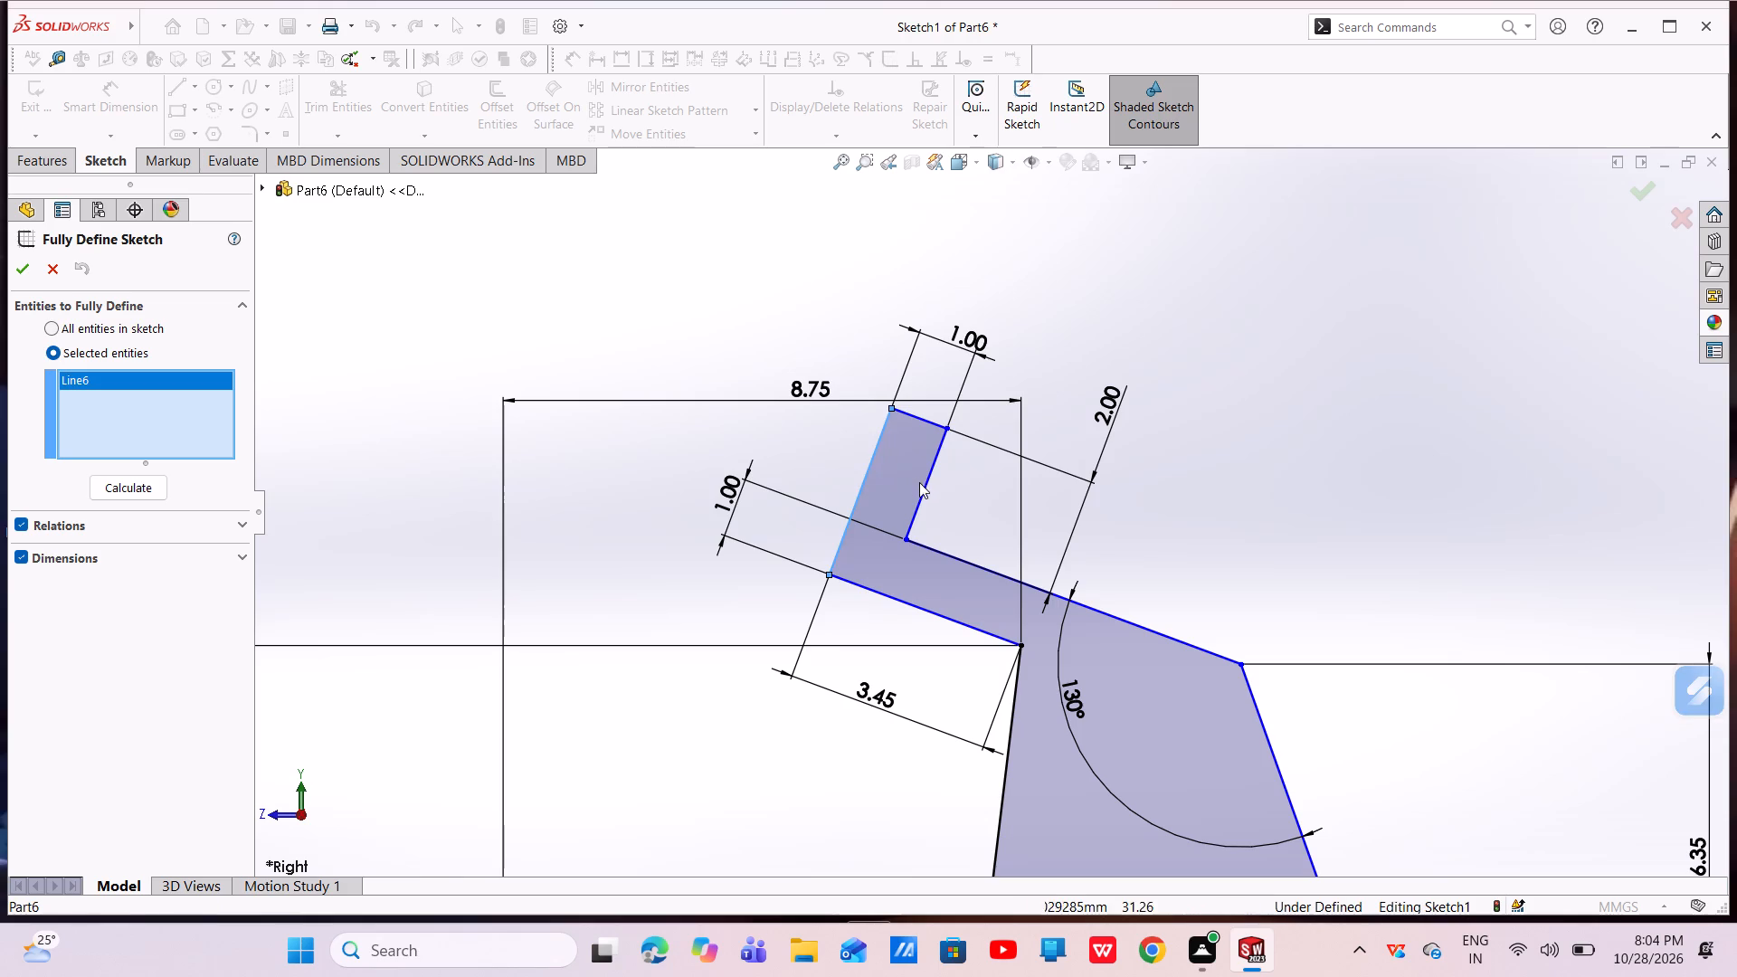
pyautogui.click(923, 487)
pyautogui.click(923, 421)
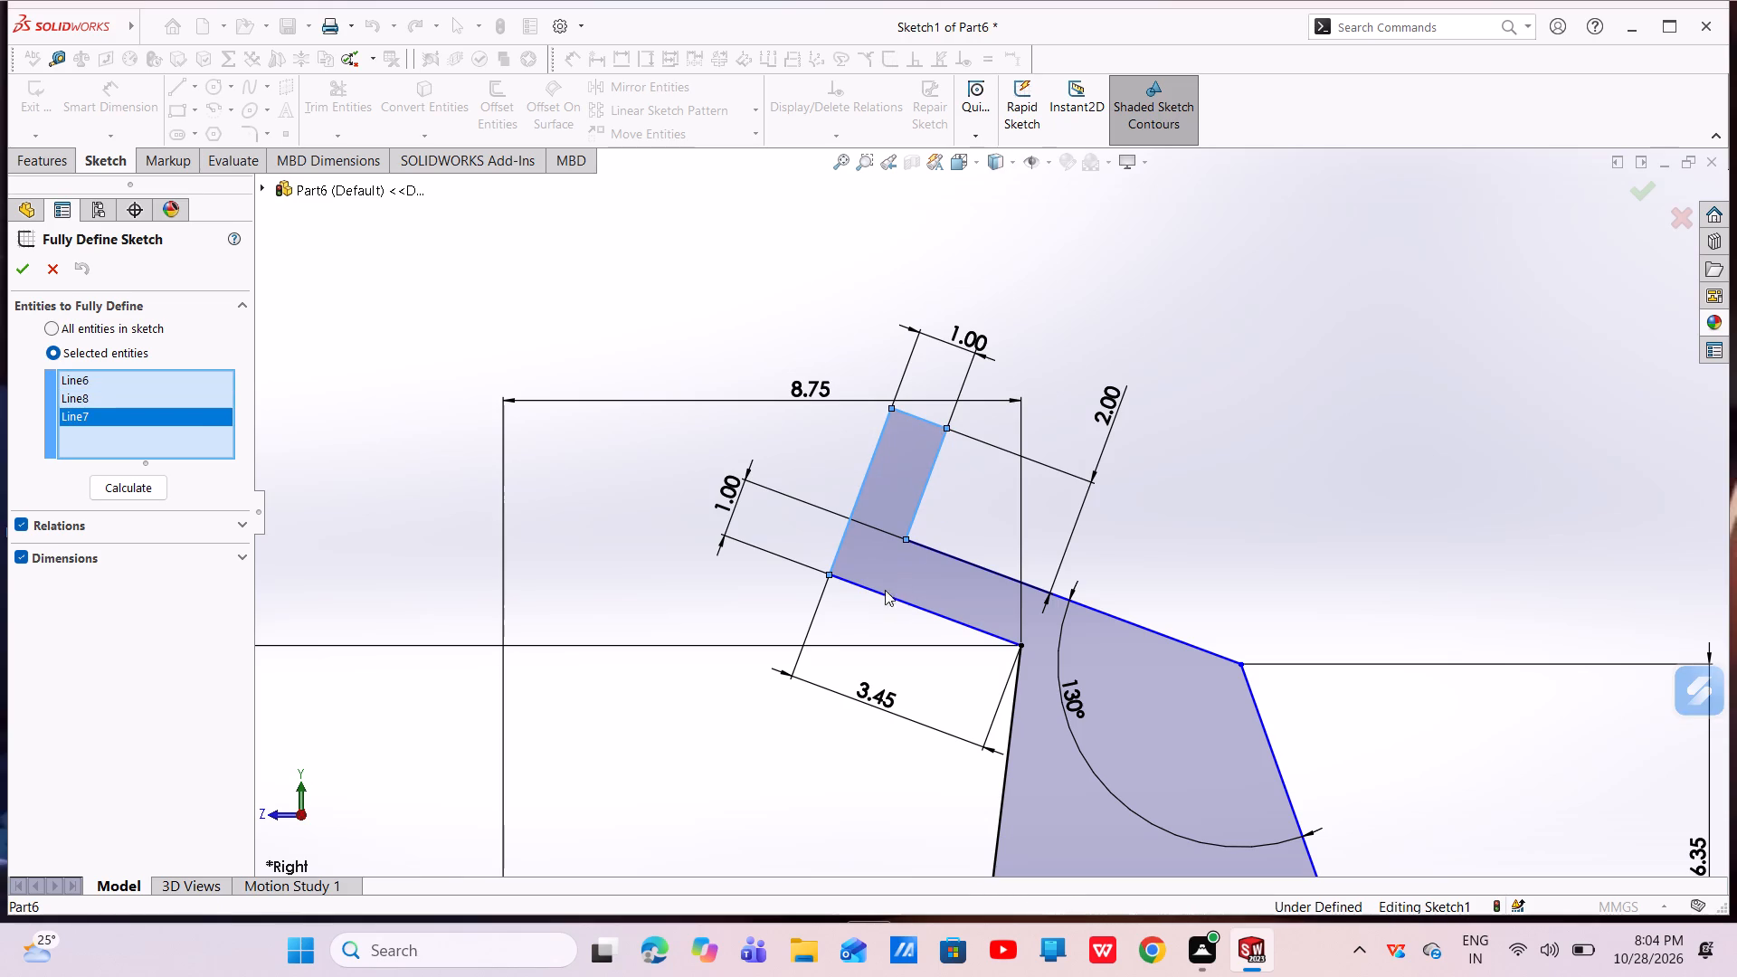
pyautogui.click(881, 595)
pyautogui.click(987, 574)
pyautogui.scroll(4, 946, 592)
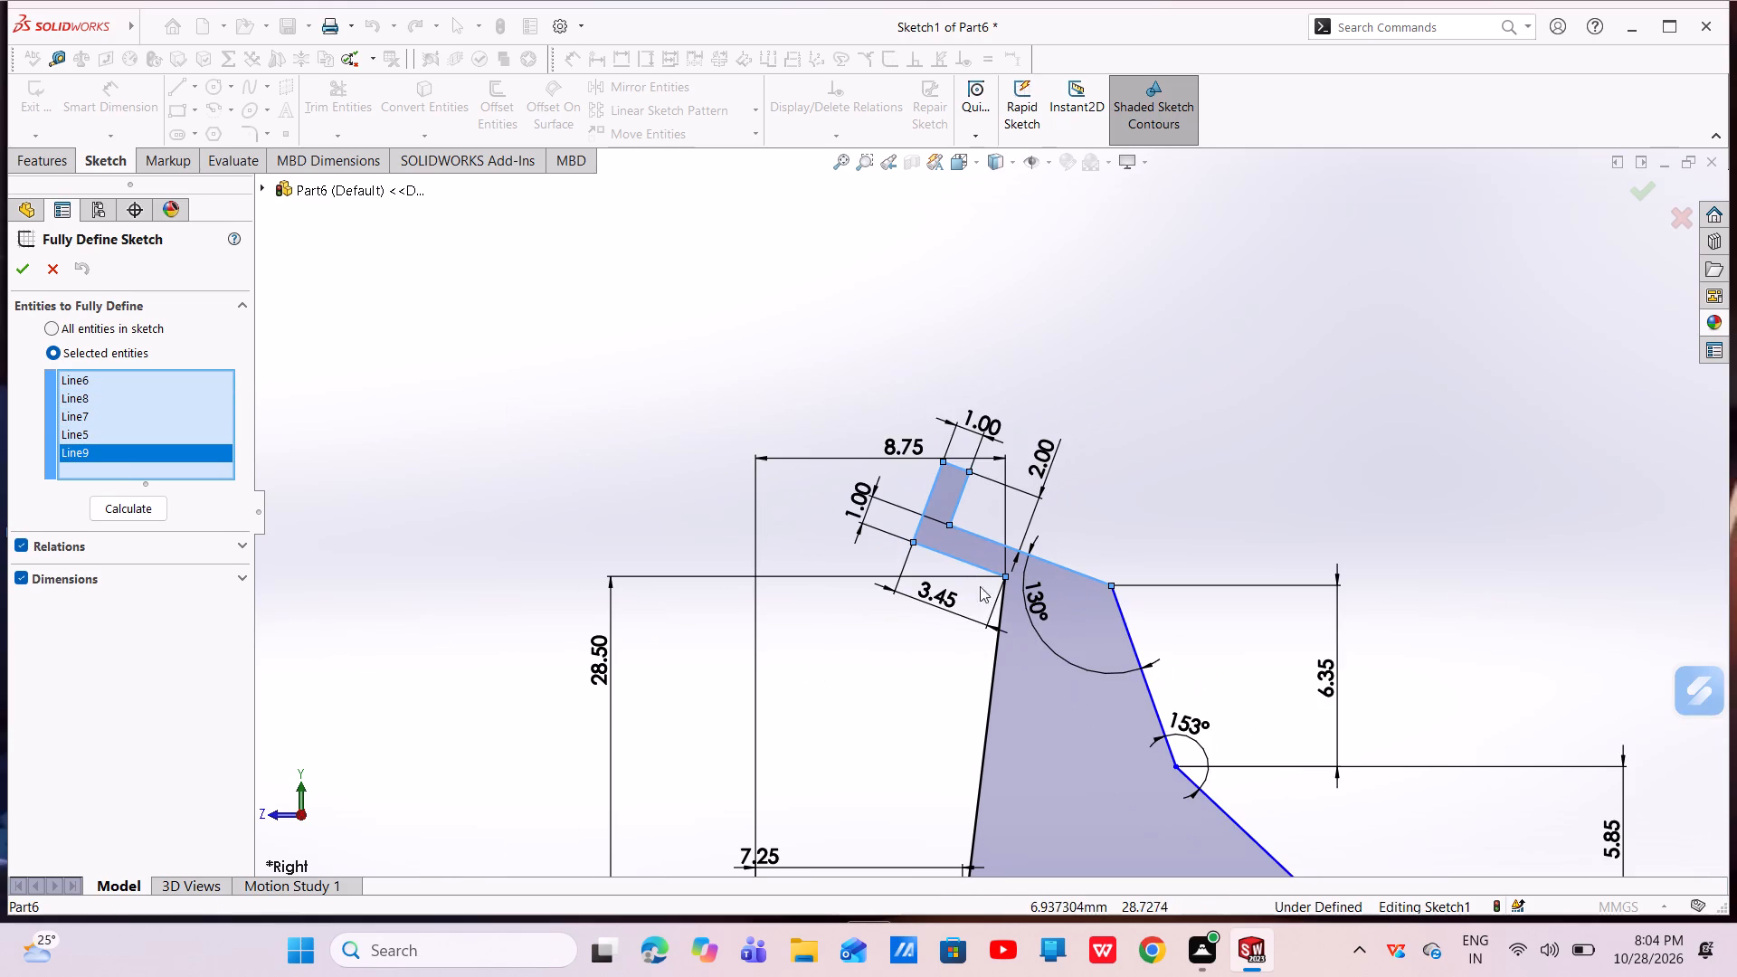
pyautogui.click(1141, 681)
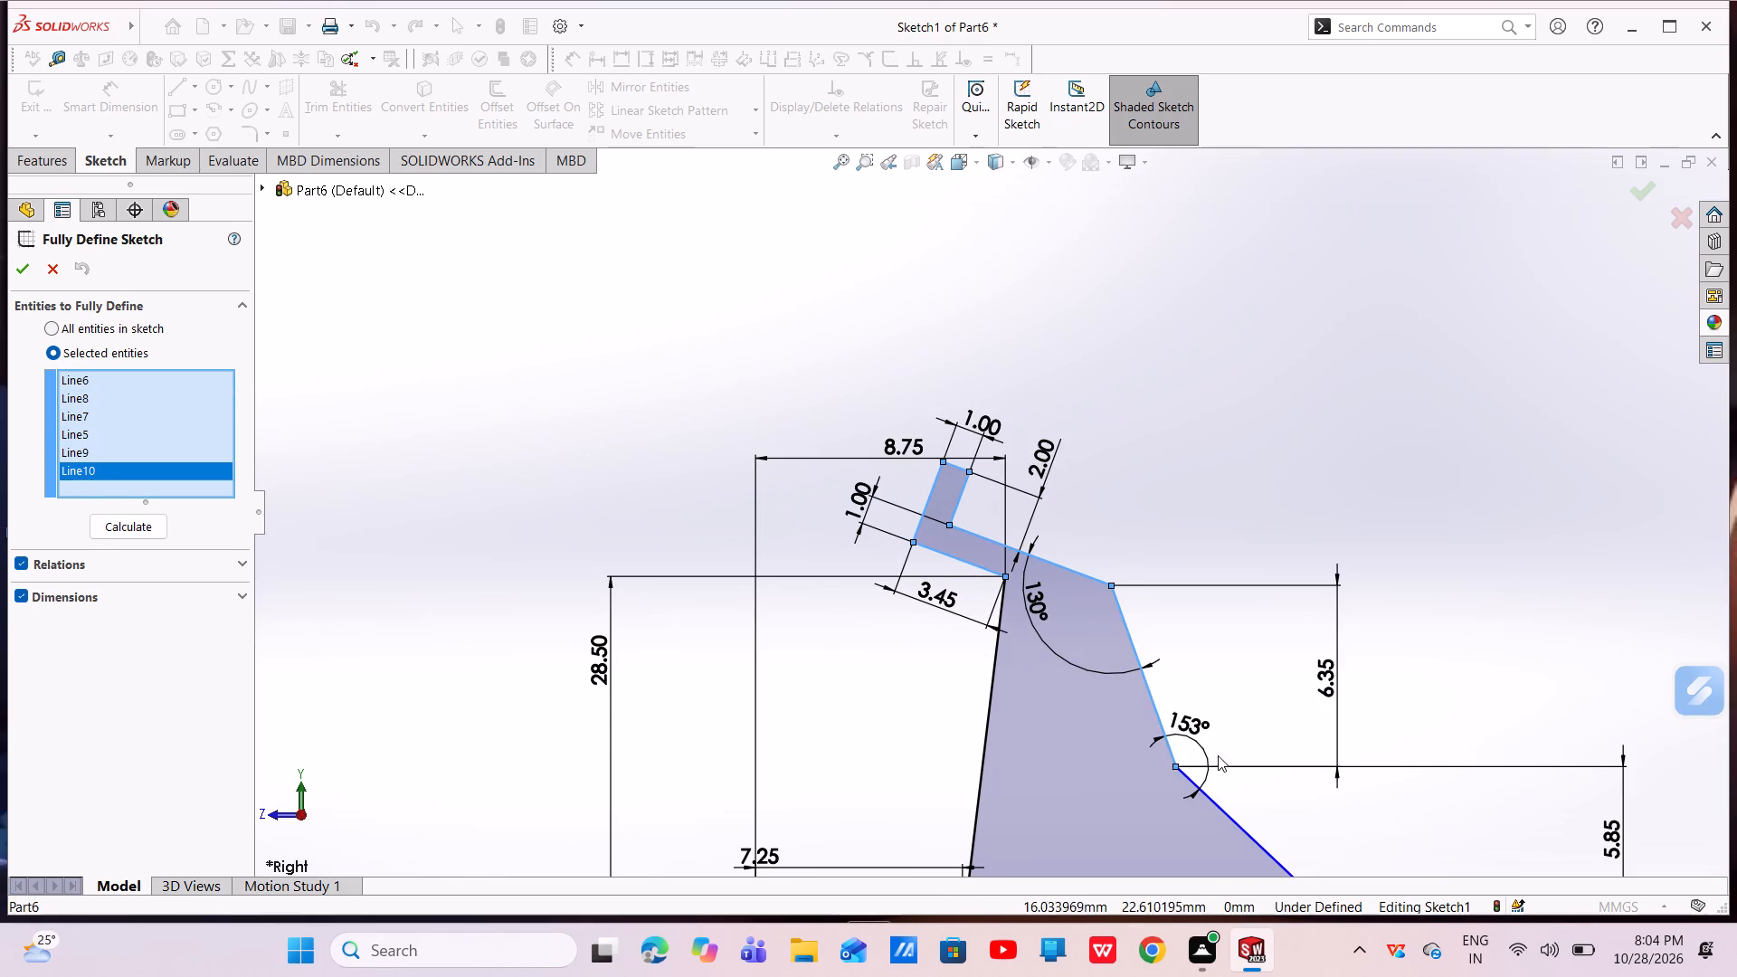
pyautogui.scroll(2, 1218, 755)
pyautogui.click(1191, 763)
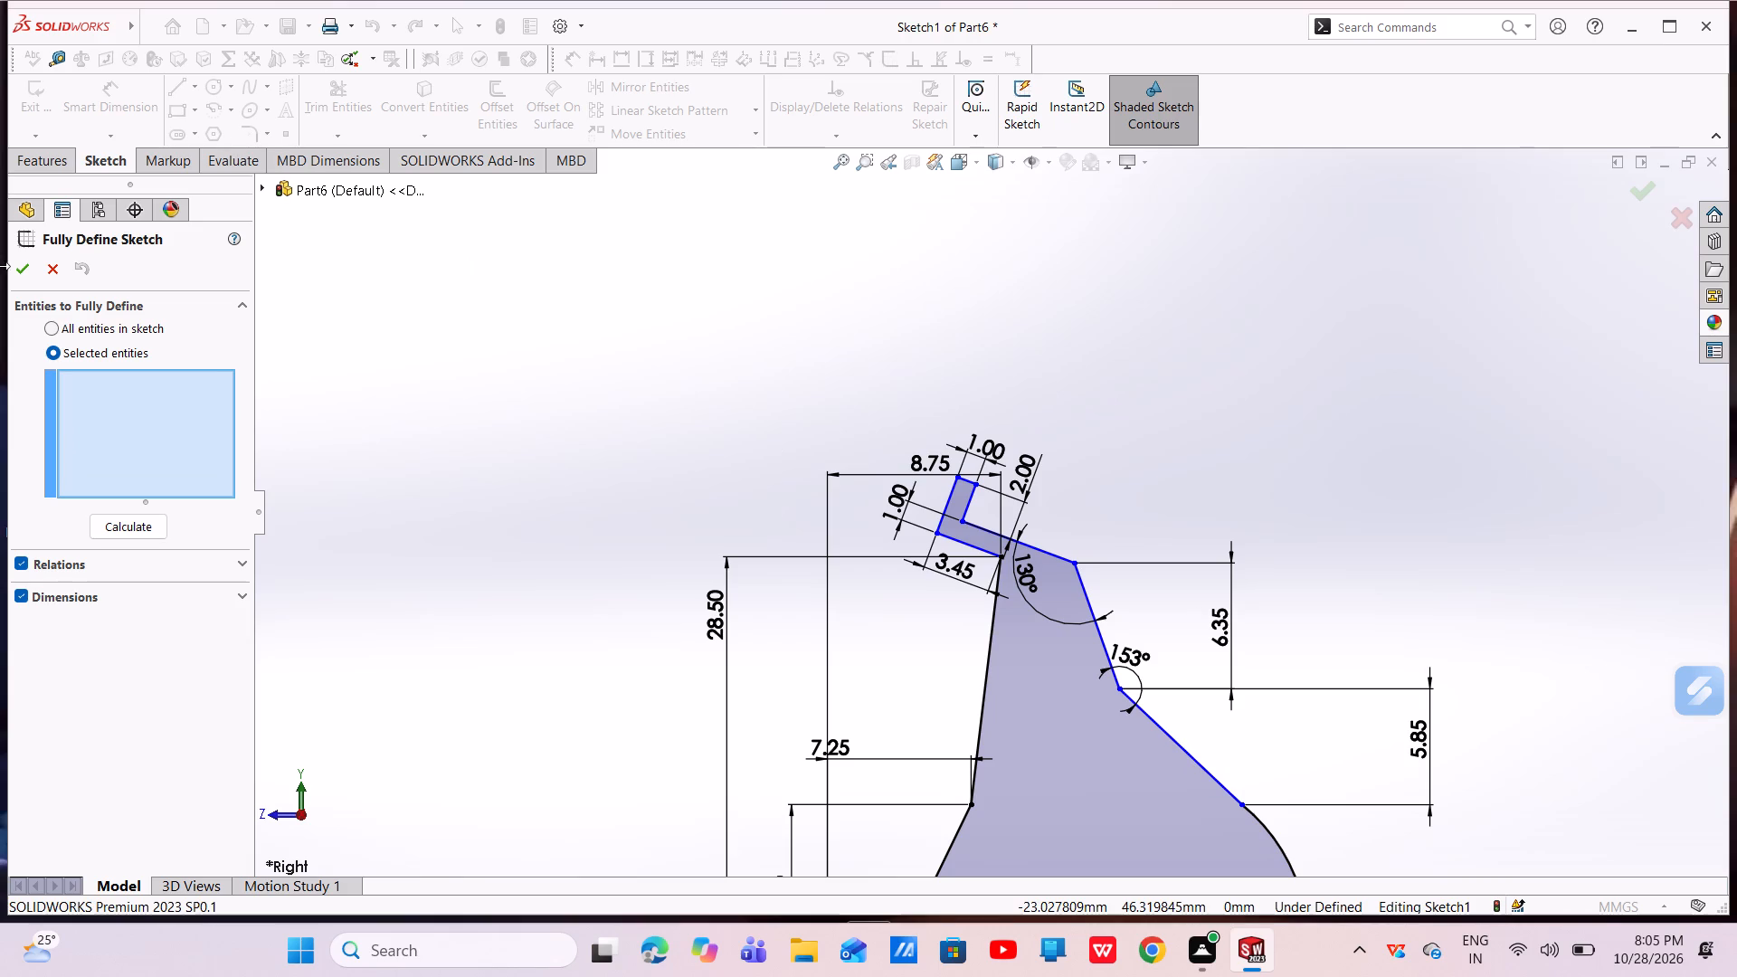
pyautogui.click(22, 271)
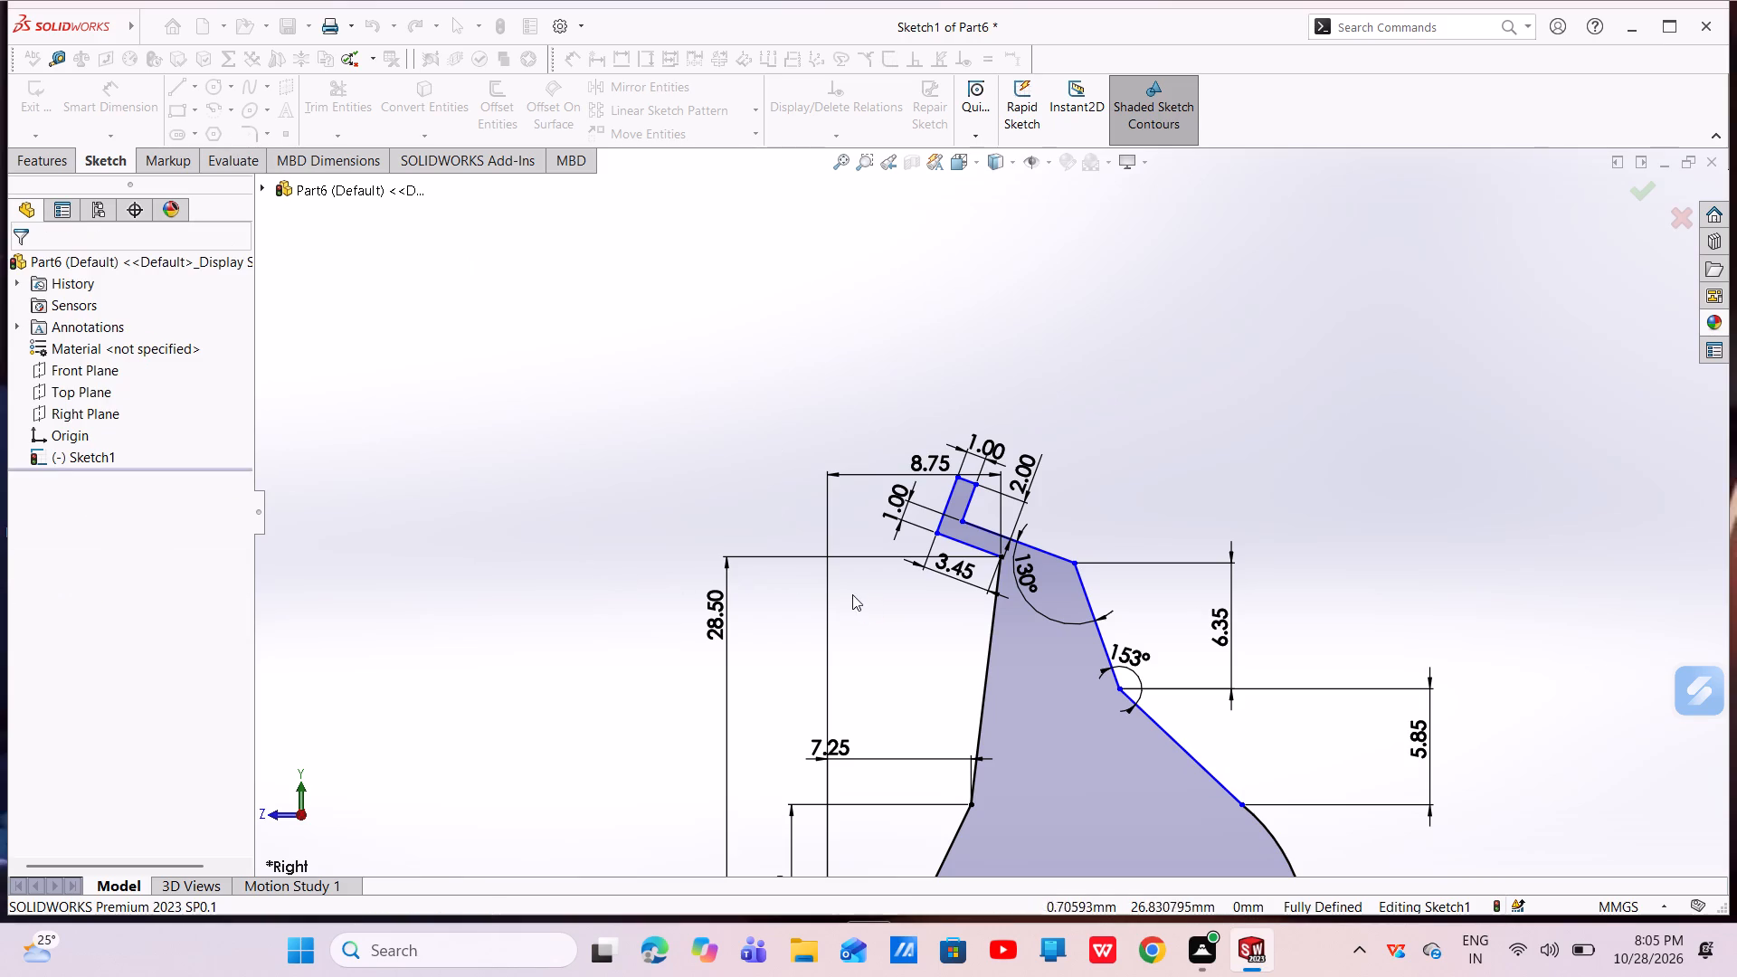
# Examine the whole profile and the hooked lip to check the sketch's dimensions and definition status.
pyautogui.scroll(1, 925, 584)
pyautogui.scroll(-2, 925, 584)
pyautogui.scroll(4, 925, 584)
pyautogui.scroll(3, 1087, 794)
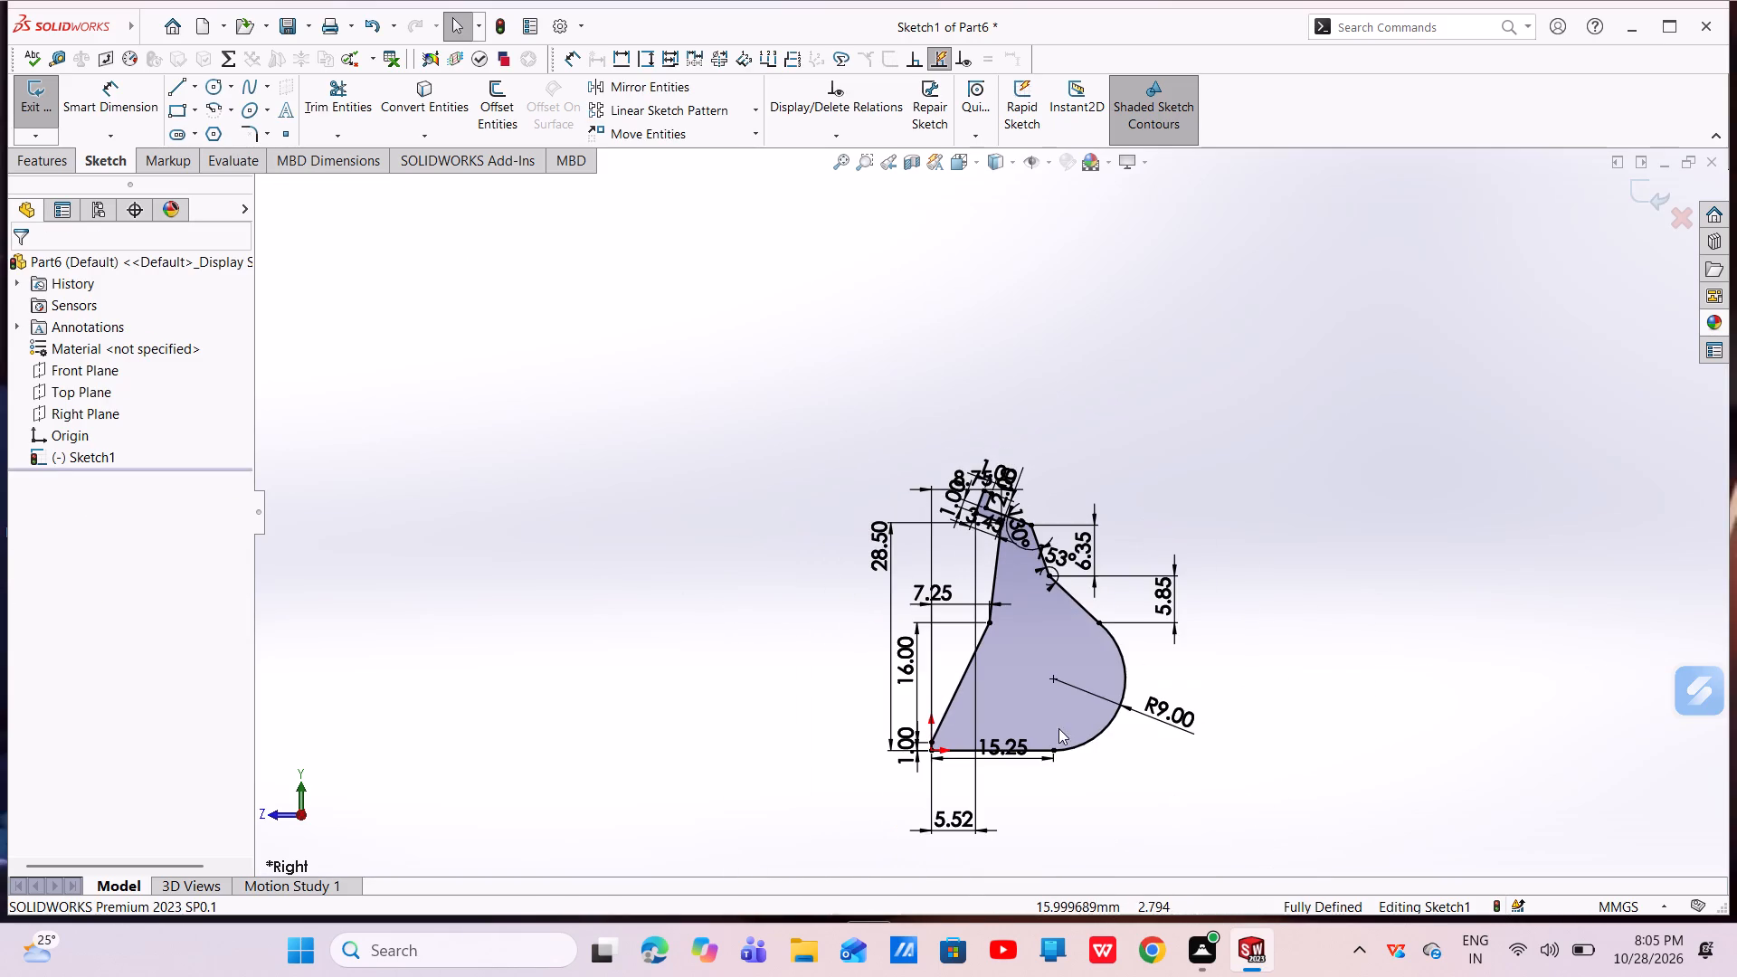
pyautogui.scroll(-3, 1053, 722)
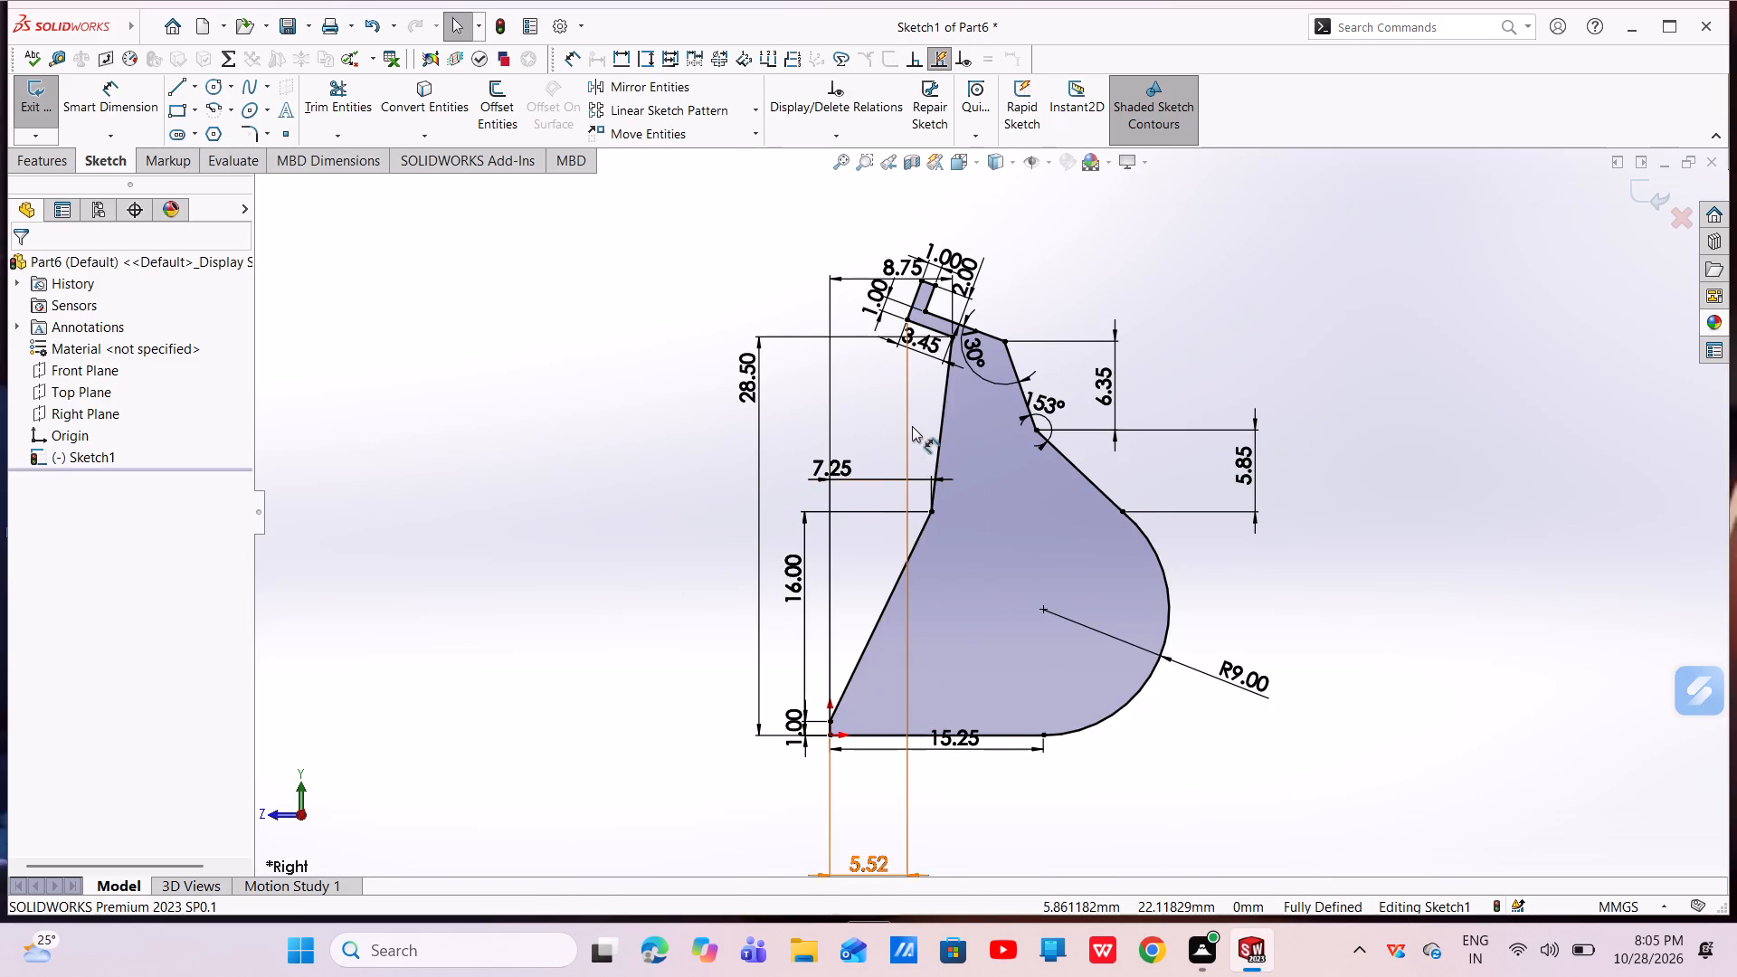
pyautogui.scroll(-6, 912, 426)
pyautogui.scroll(6, 912, 426)
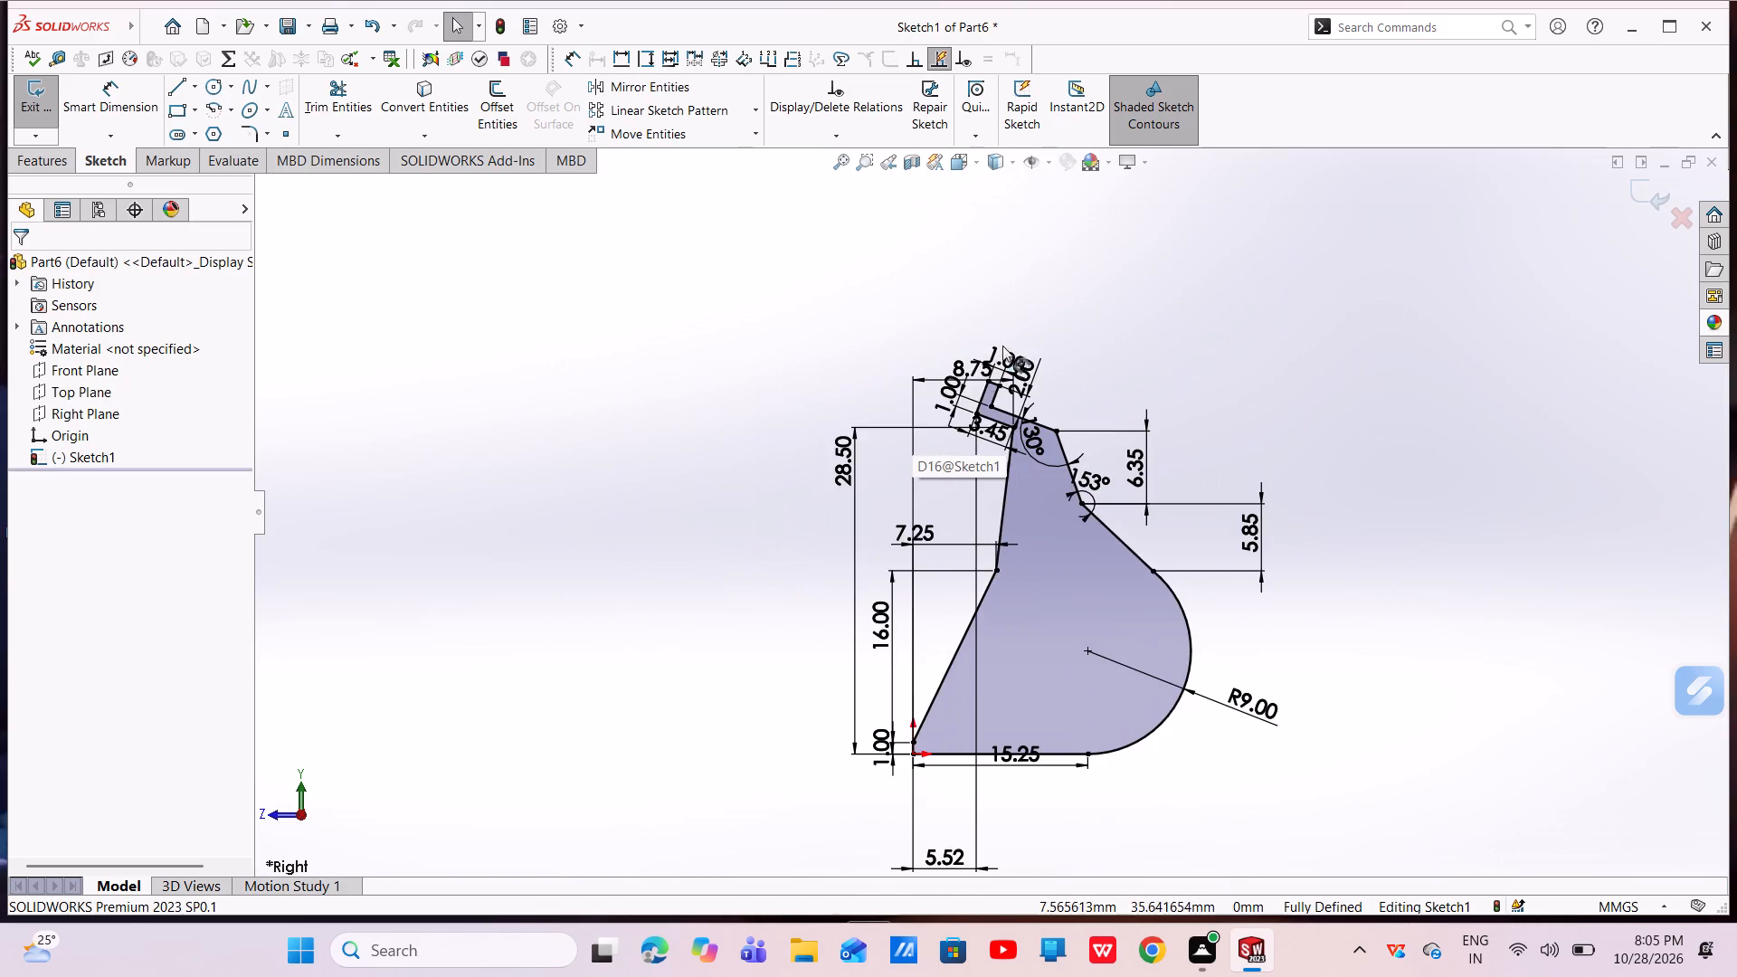
pyautogui.scroll(-7, 1009, 347)
pyautogui.scroll(-5, 966, 642)
pyautogui.scroll(3, 966, 642)
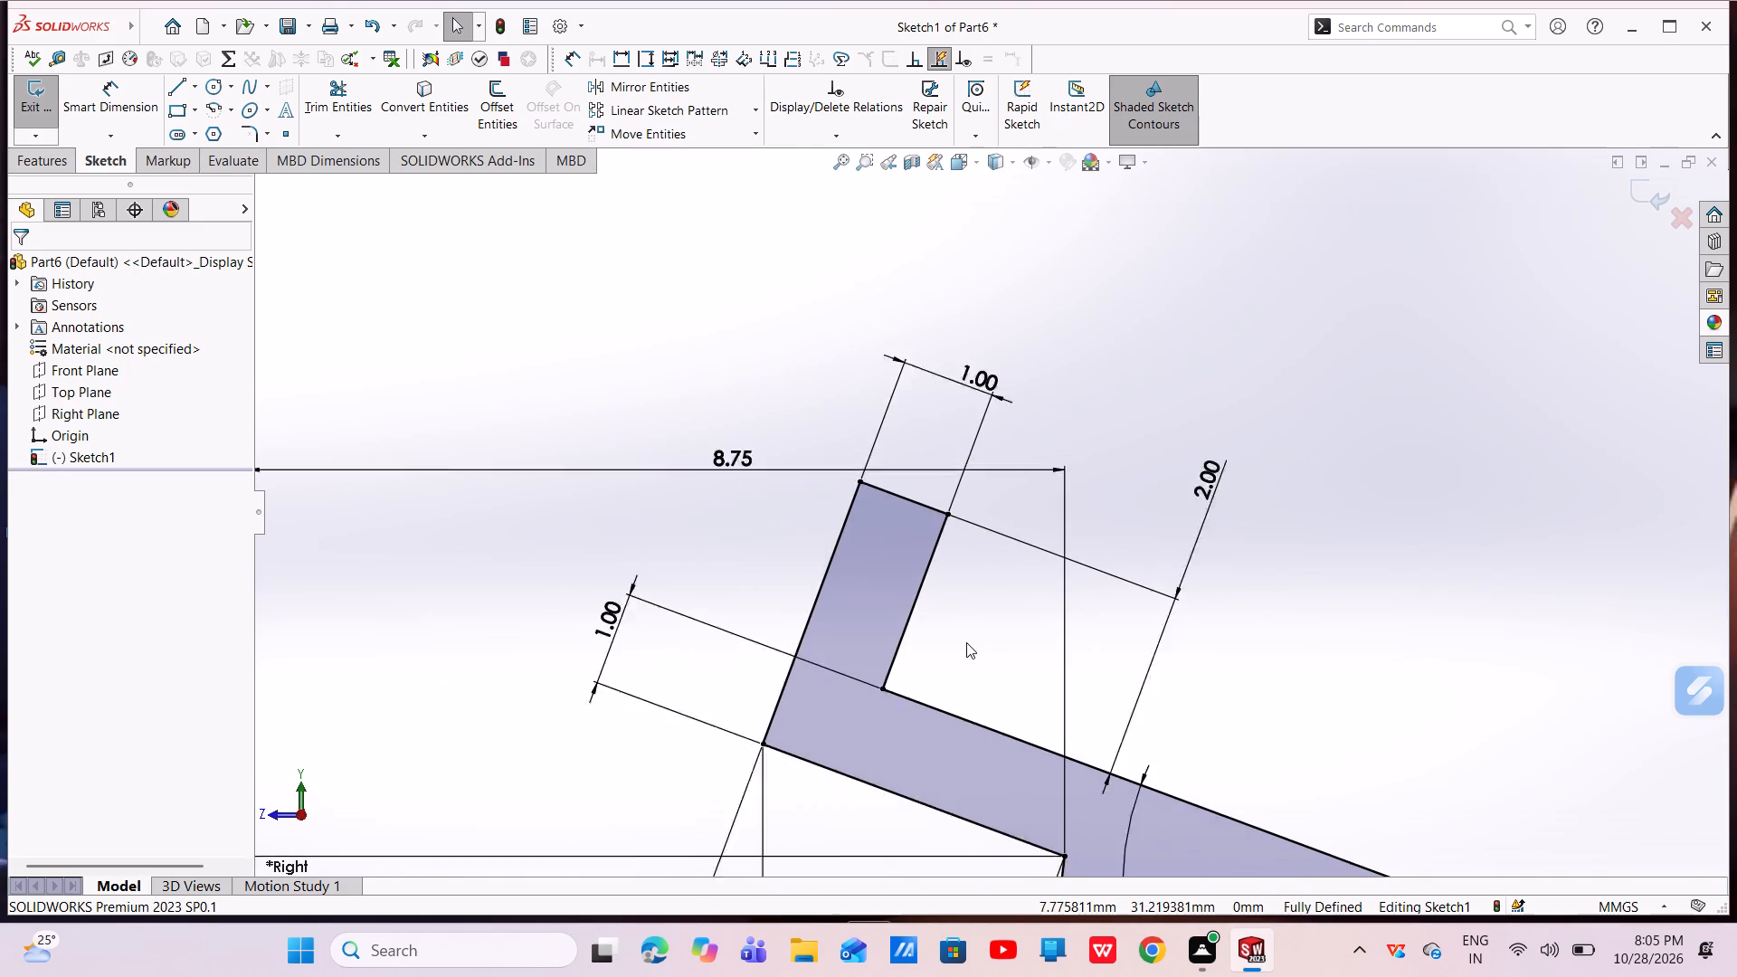
pyautogui.scroll(6, 966, 642)
pyautogui.scroll(-4, 1022, 634)
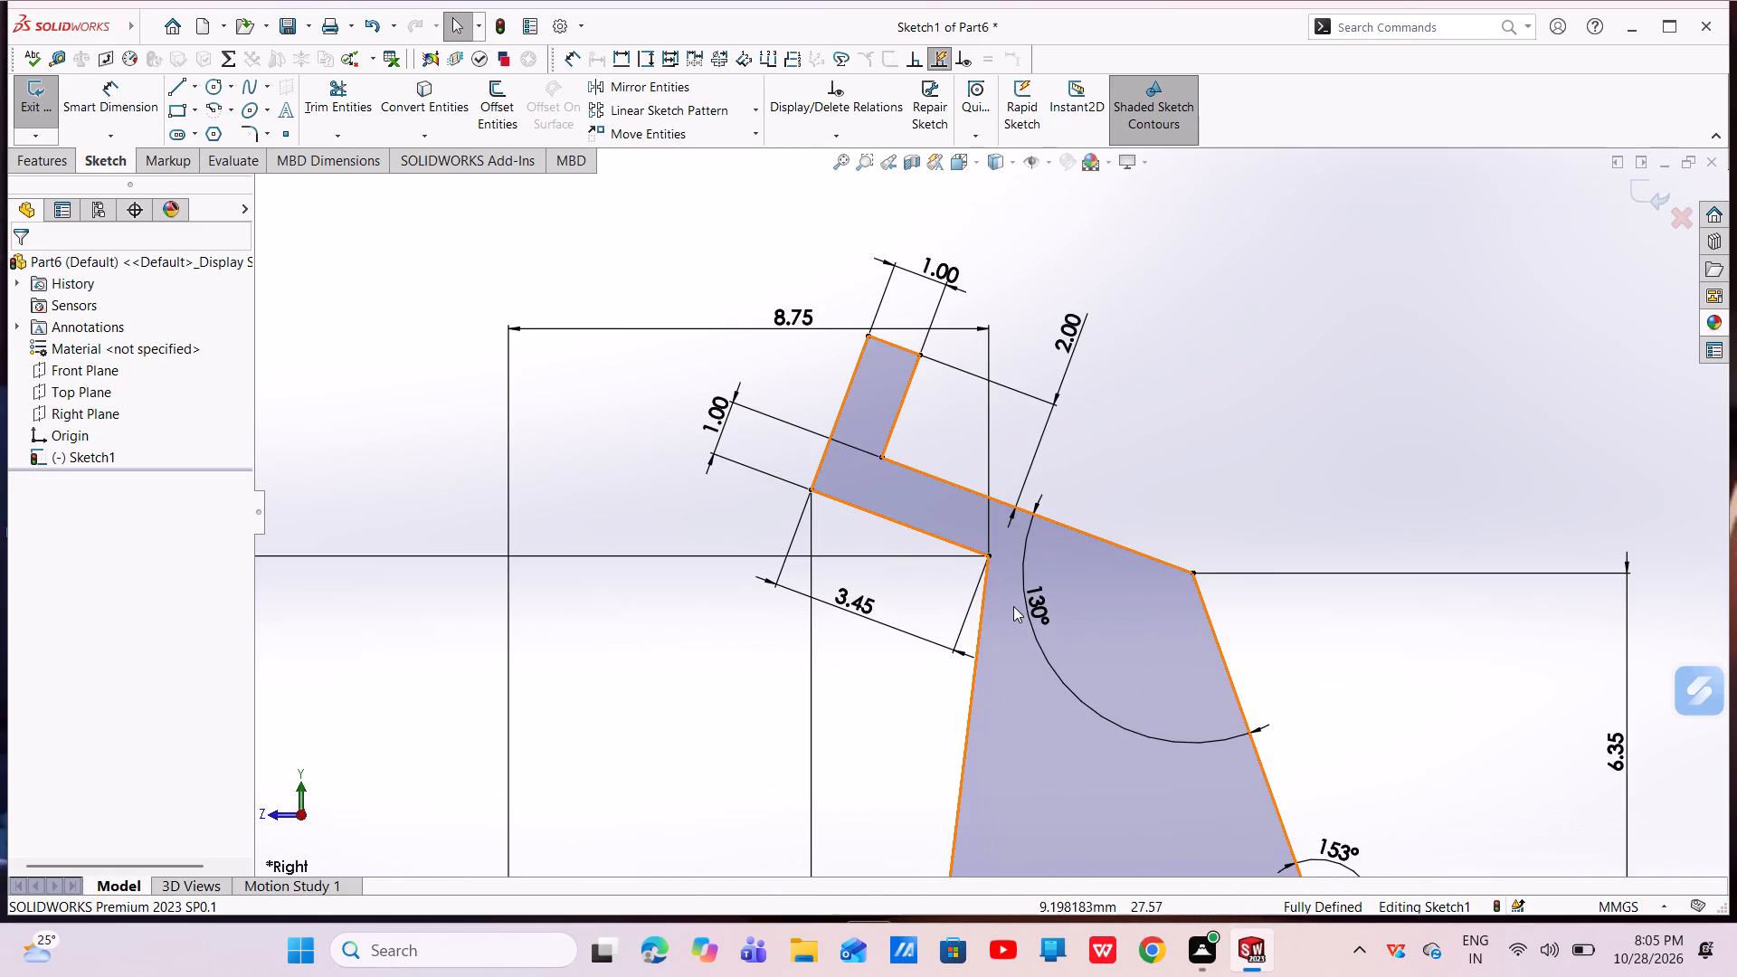
pyautogui.press('Escape')
pyautogui.press('Escape')
pyautogui.scroll(3, 1034, 483)
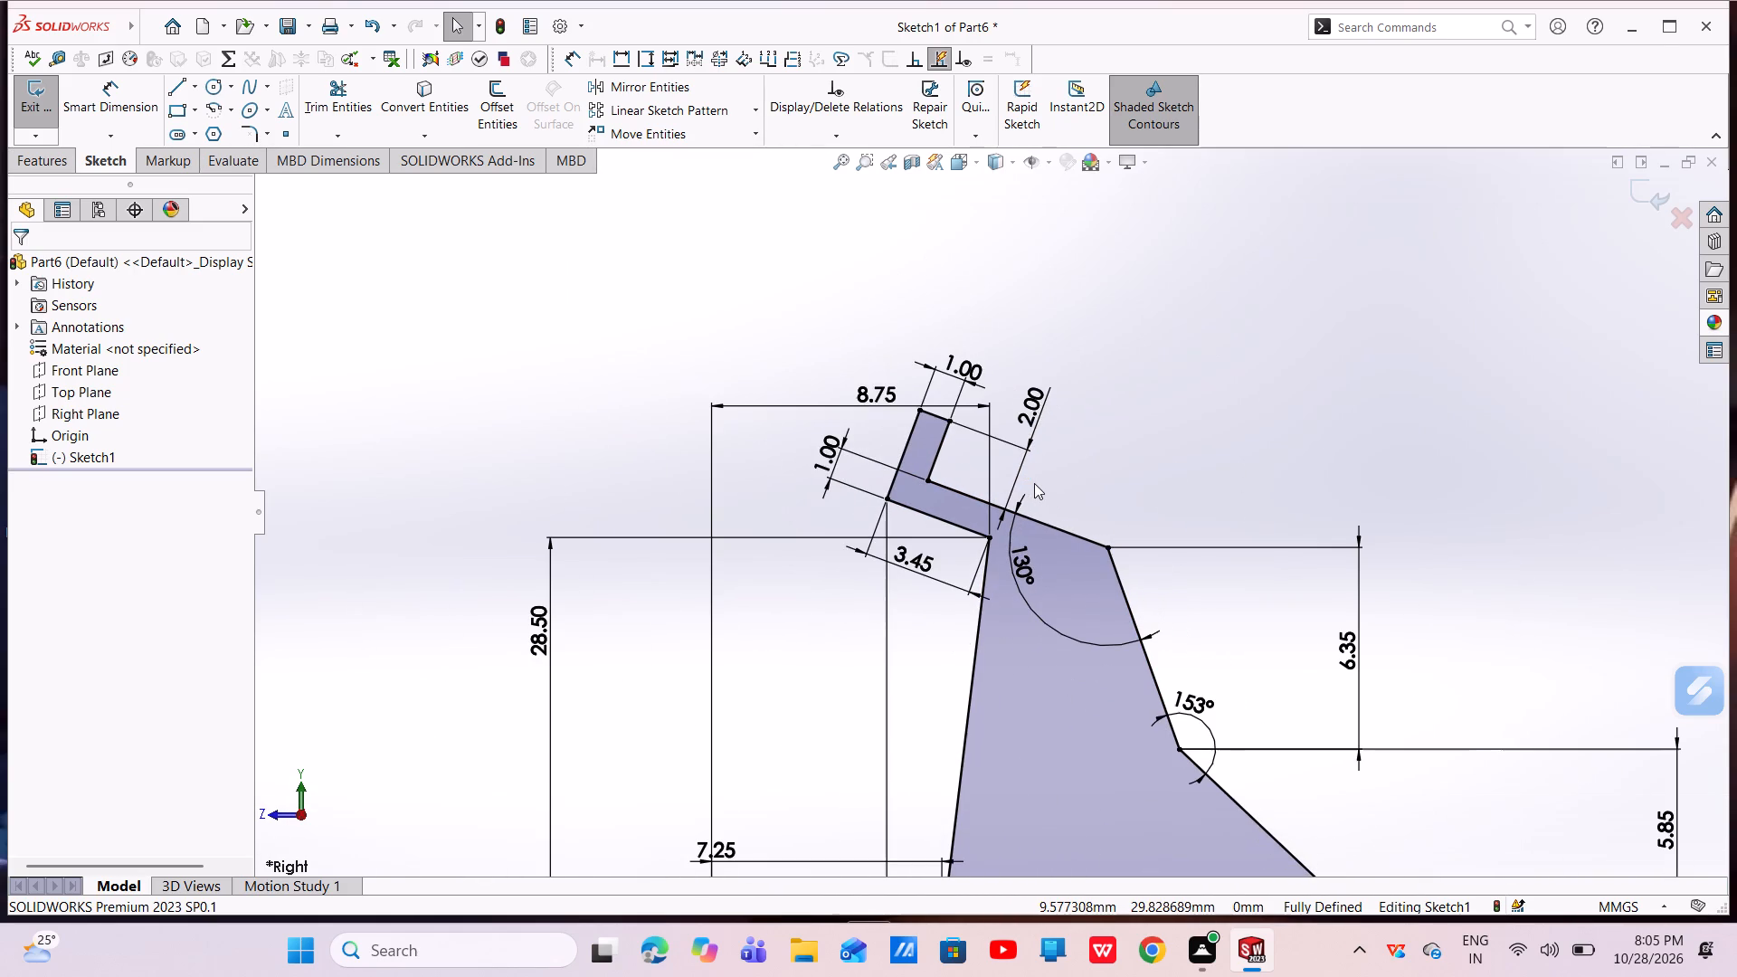
# Extrude the profile as a Mid Plane boss with a depth of 38.375 mm.
pyautogui.click(47, 157)
pyautogui.click(59, 133)
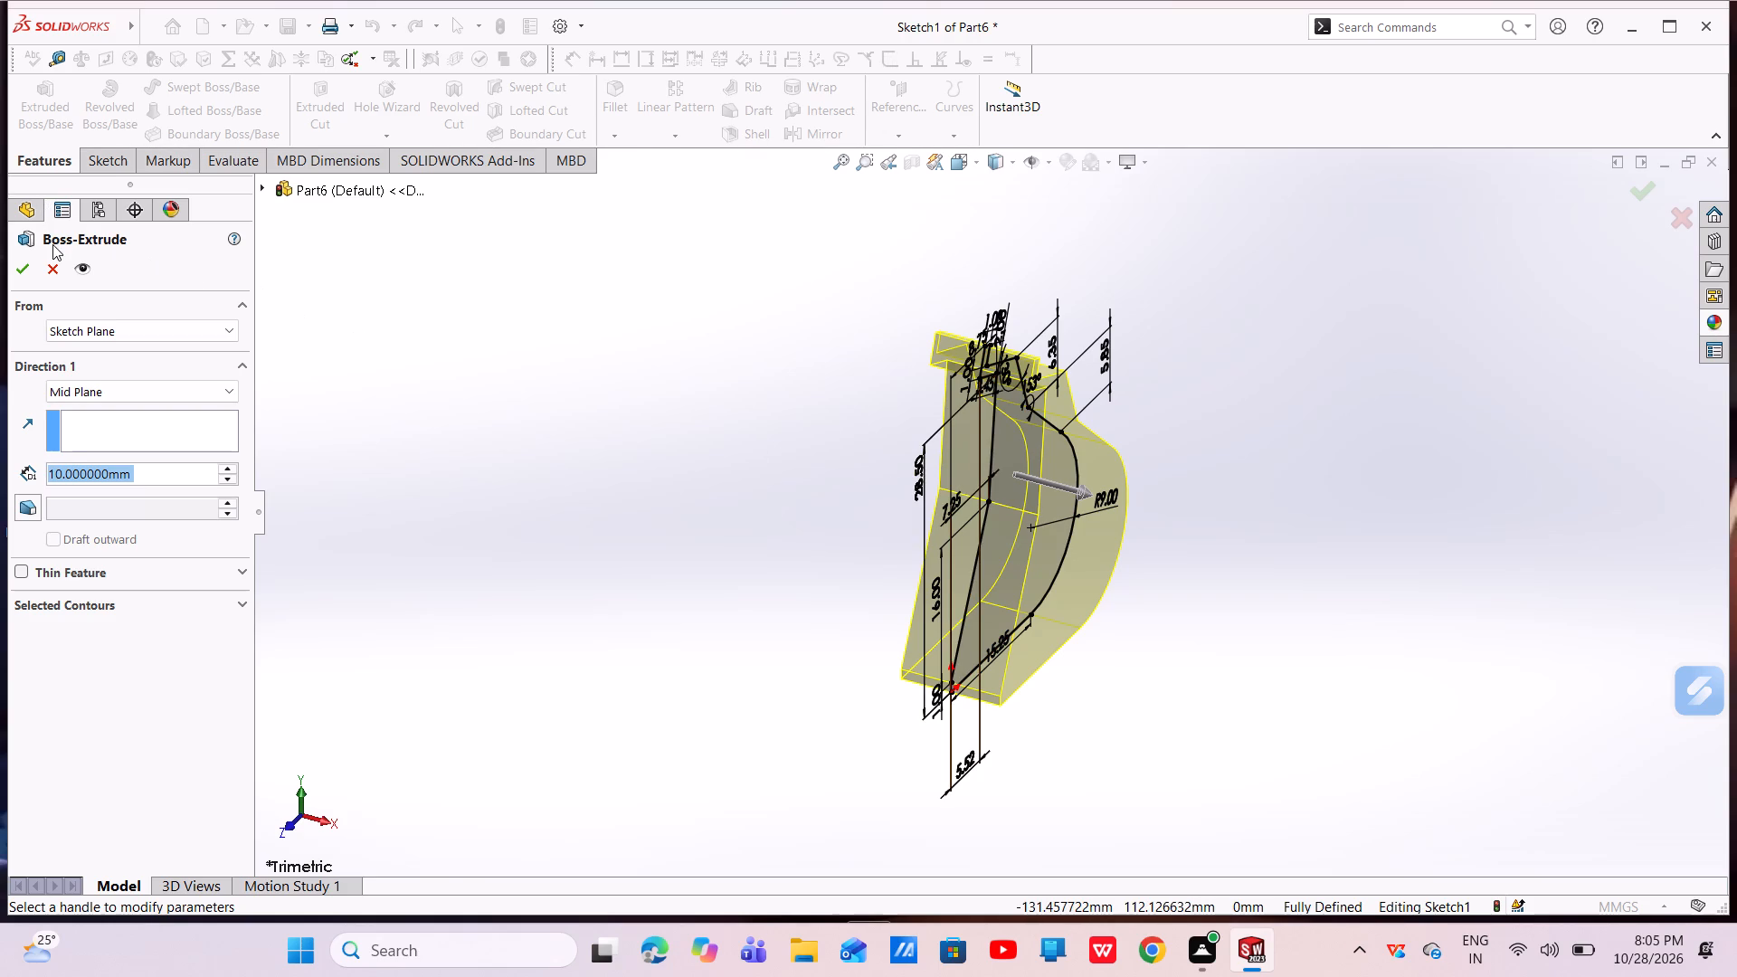
pyautogui.press('BackSpace')
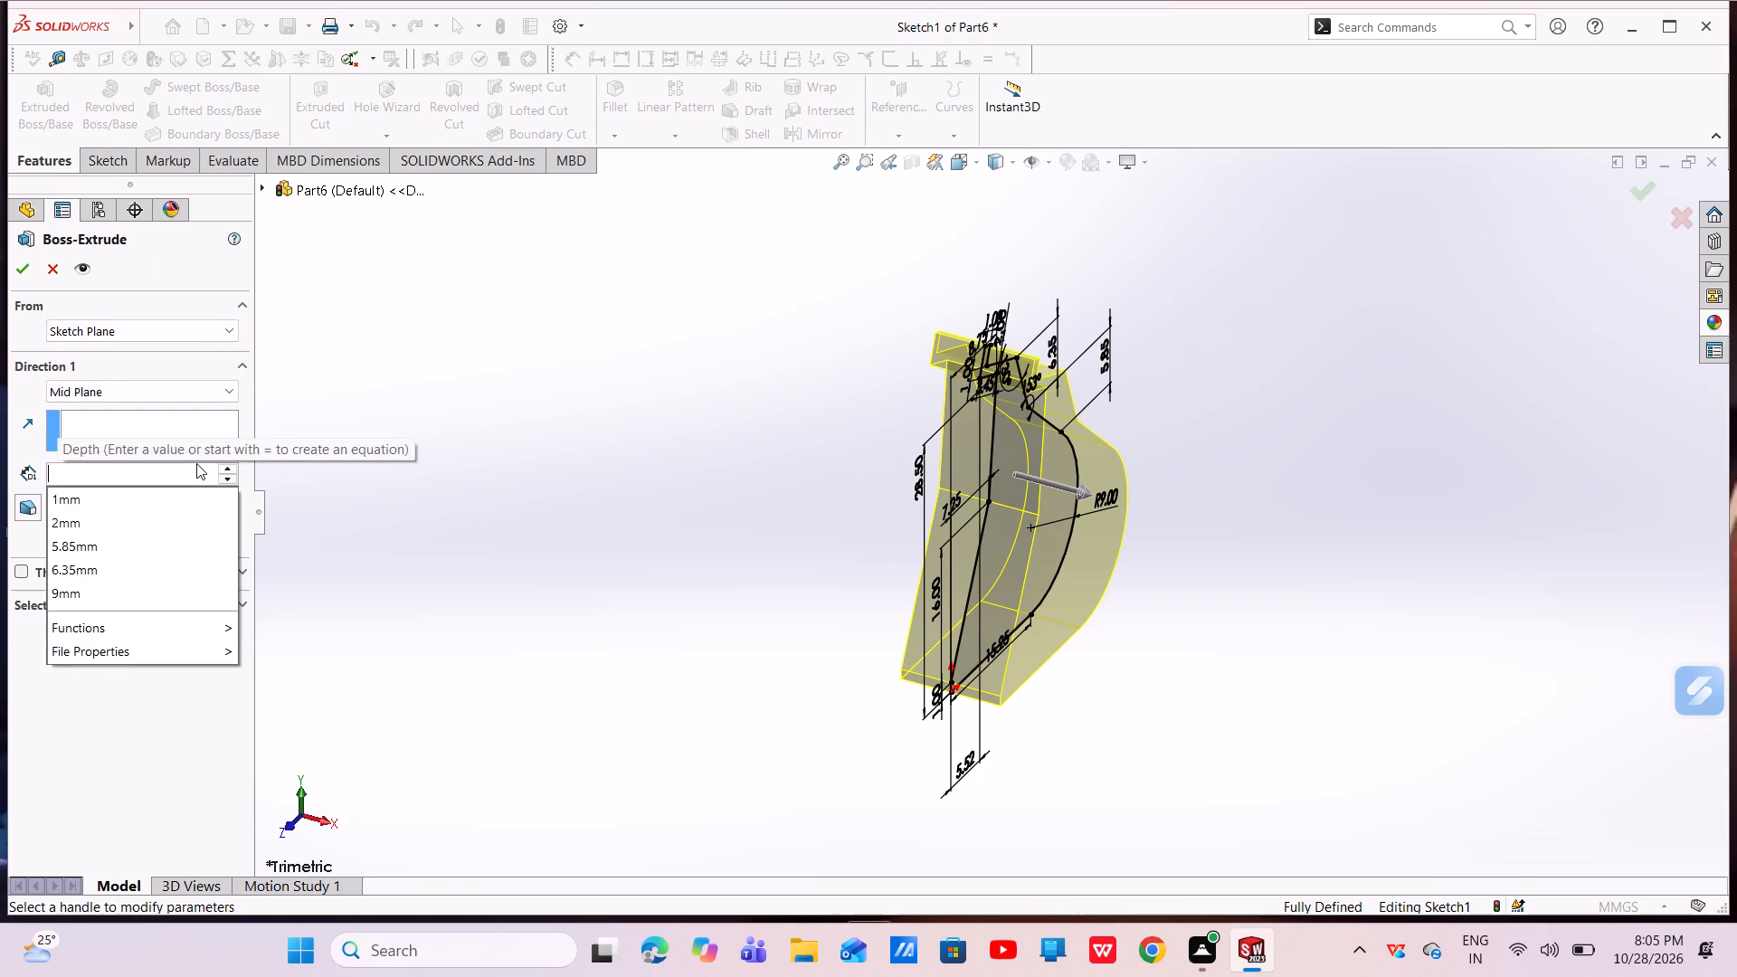
pyautogui.press('3')
pyautogui.press('8')
pyautogui.press('.')
pyautogui.press('3')
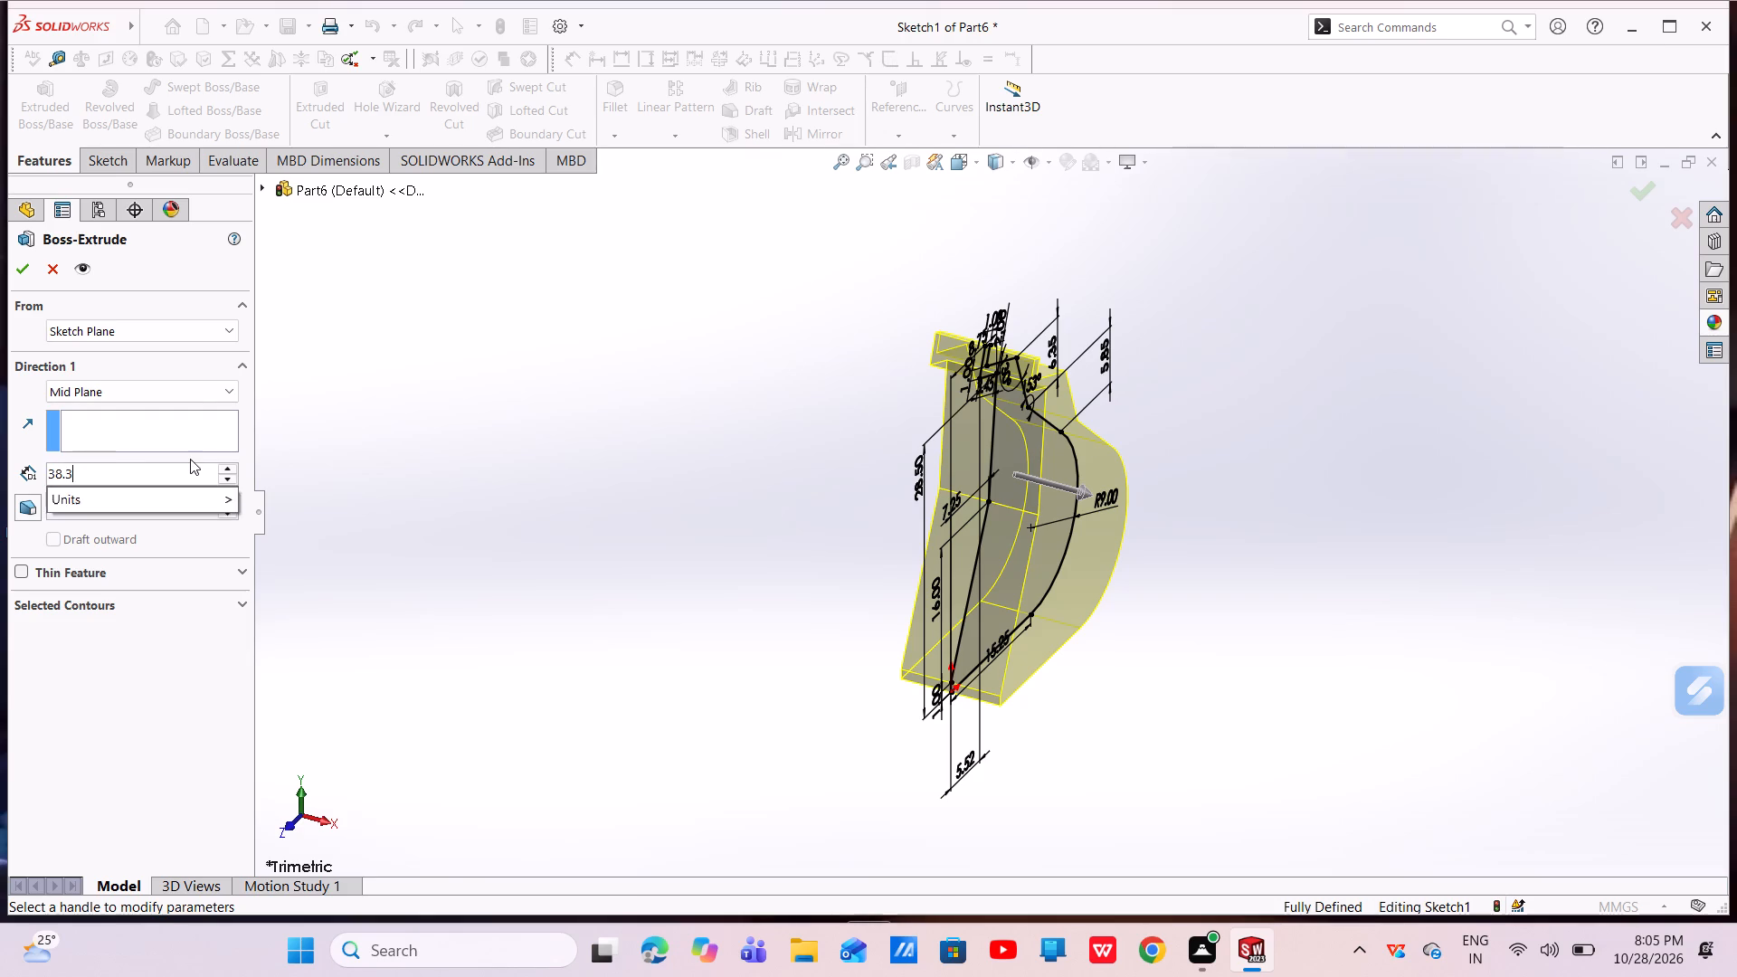
pyautogui.write('75')
pyautogui.press('Return')
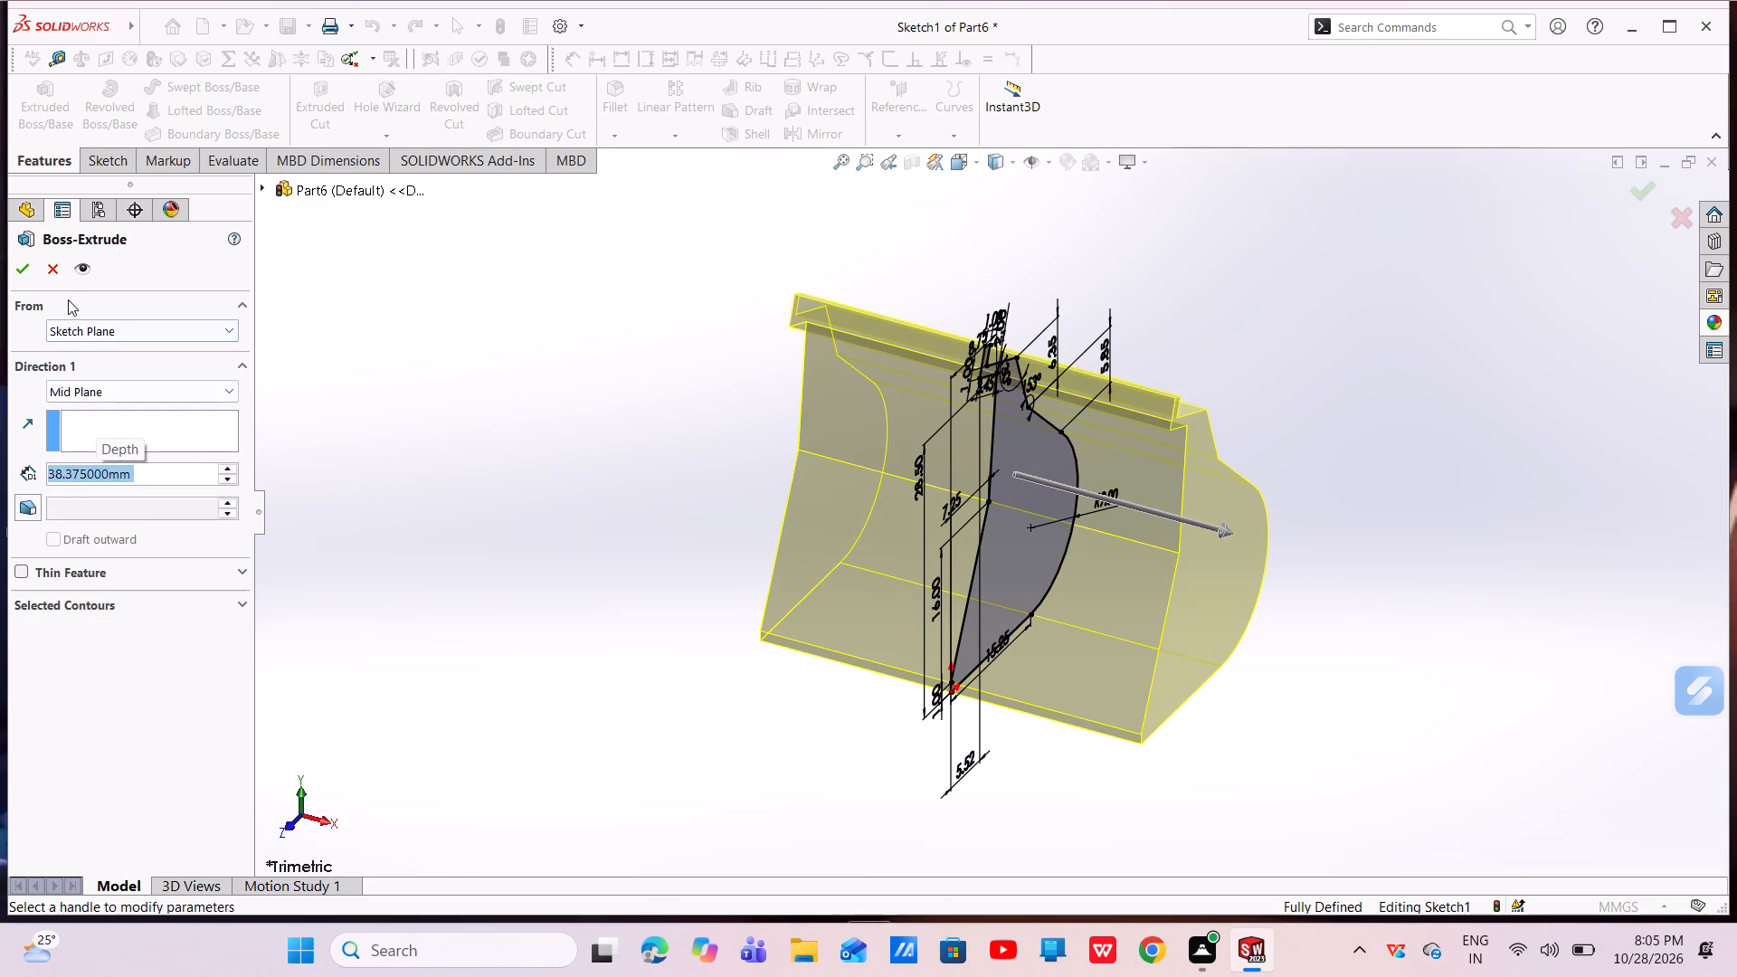
pyautogui.click(25, 271)
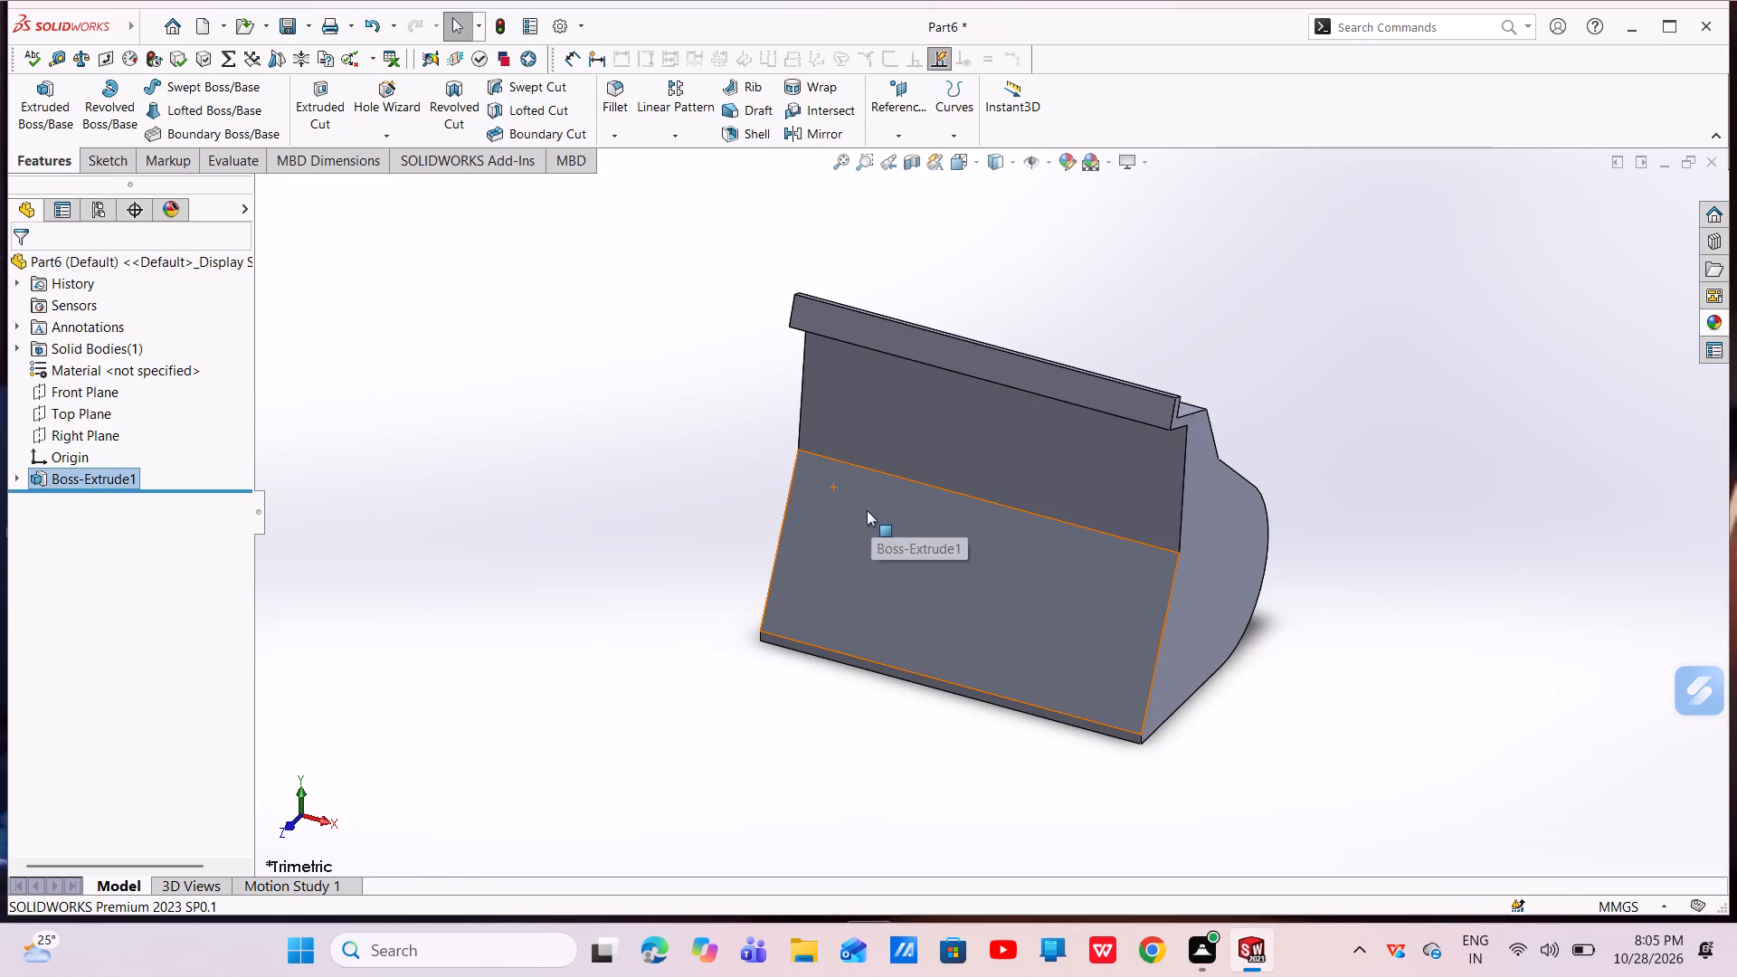
# Change the boss extrusion's end condition to Blind, keeping the 38.375 mm depth.
pyautogui.scroll(-2, 1113, 551)
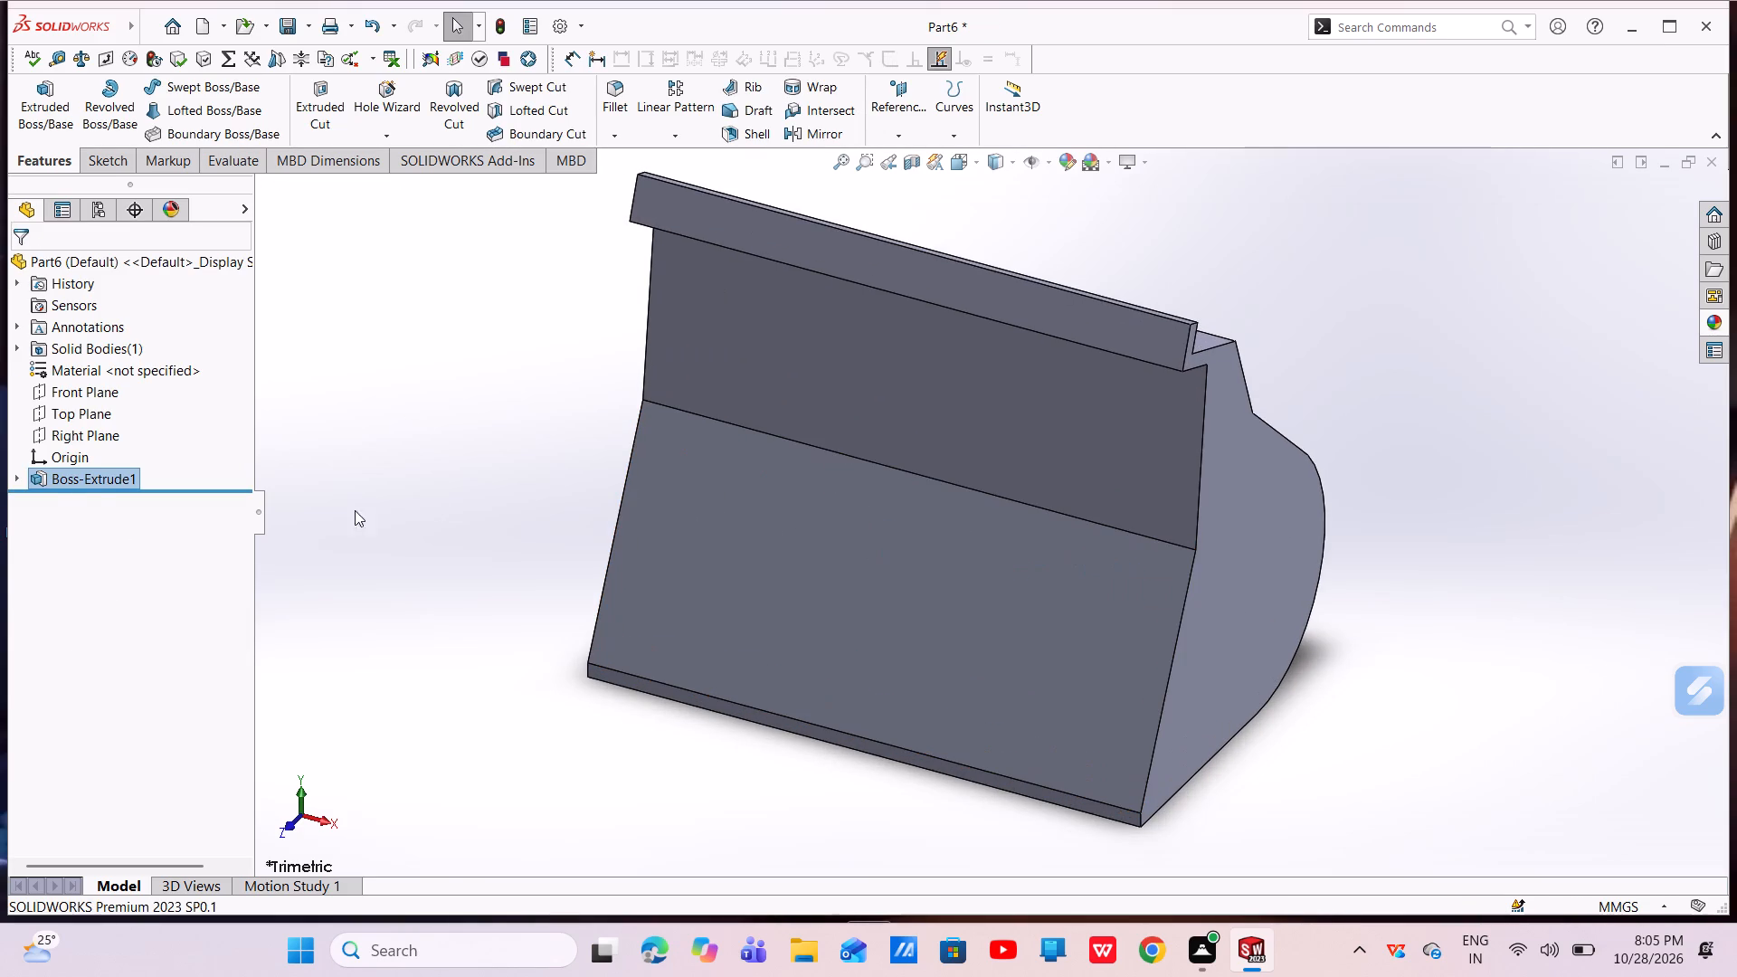
pyautogui.click(63, 479)
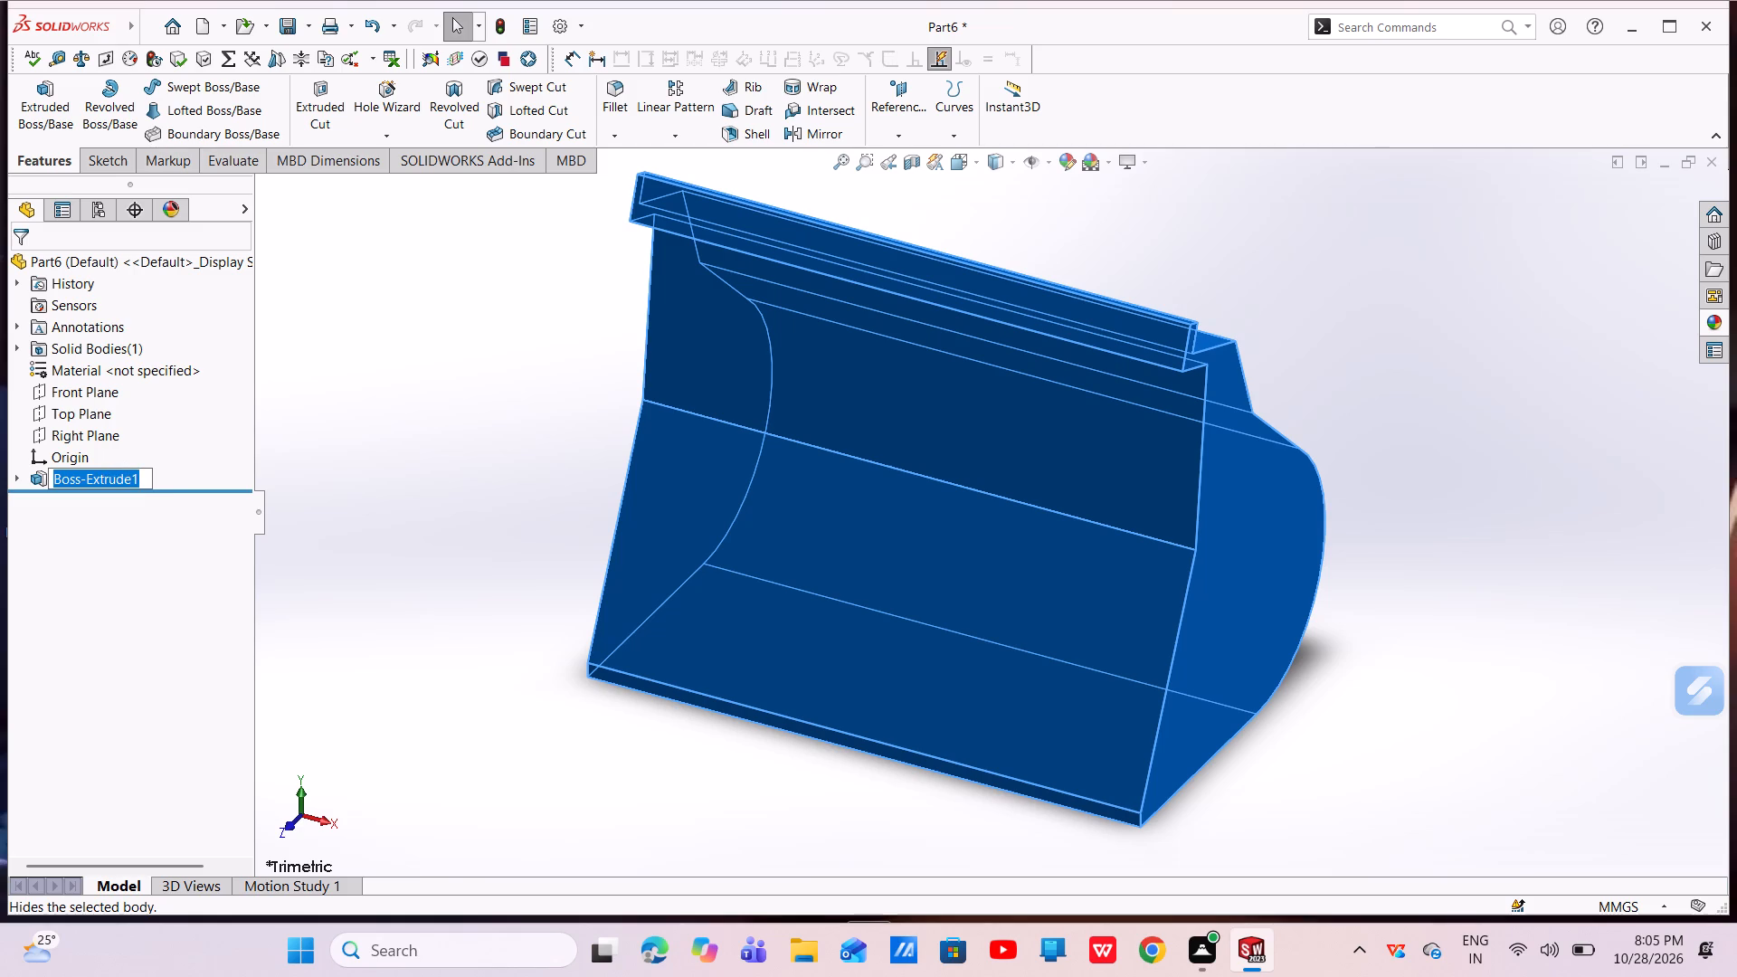
pyautogui.click(165, 479)
pyautogui.click(186, 429)
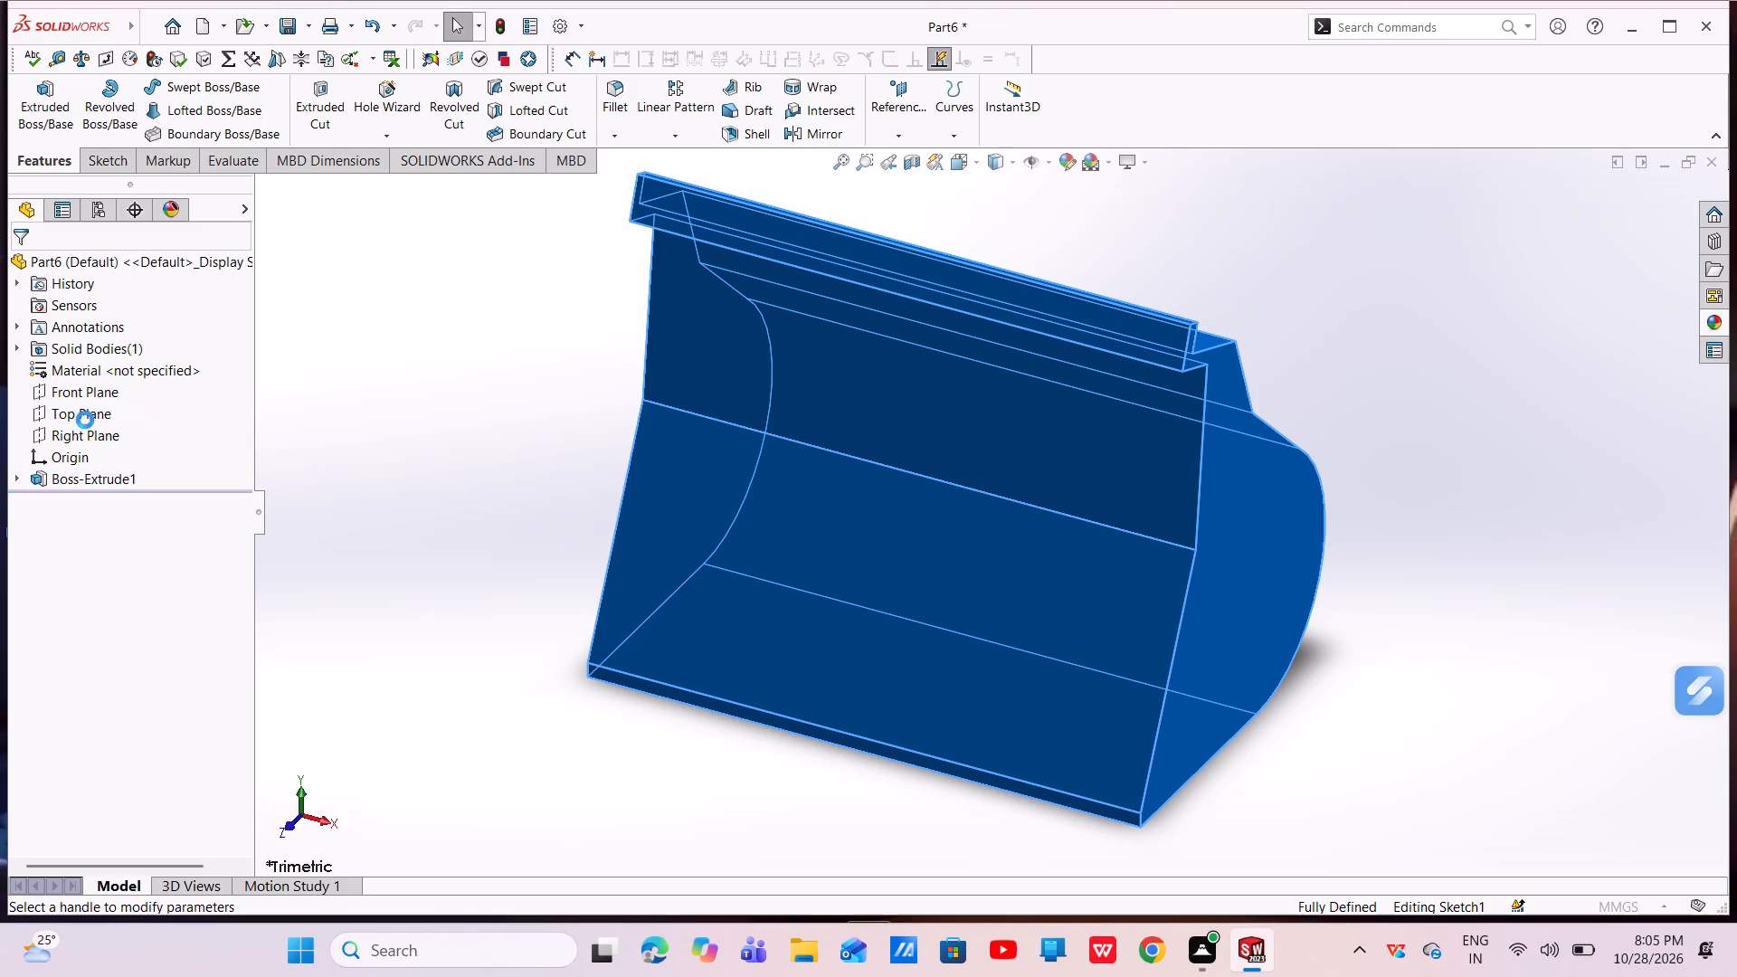
pyautogui.click(107, 387)
pyautogui.click(90, 408)
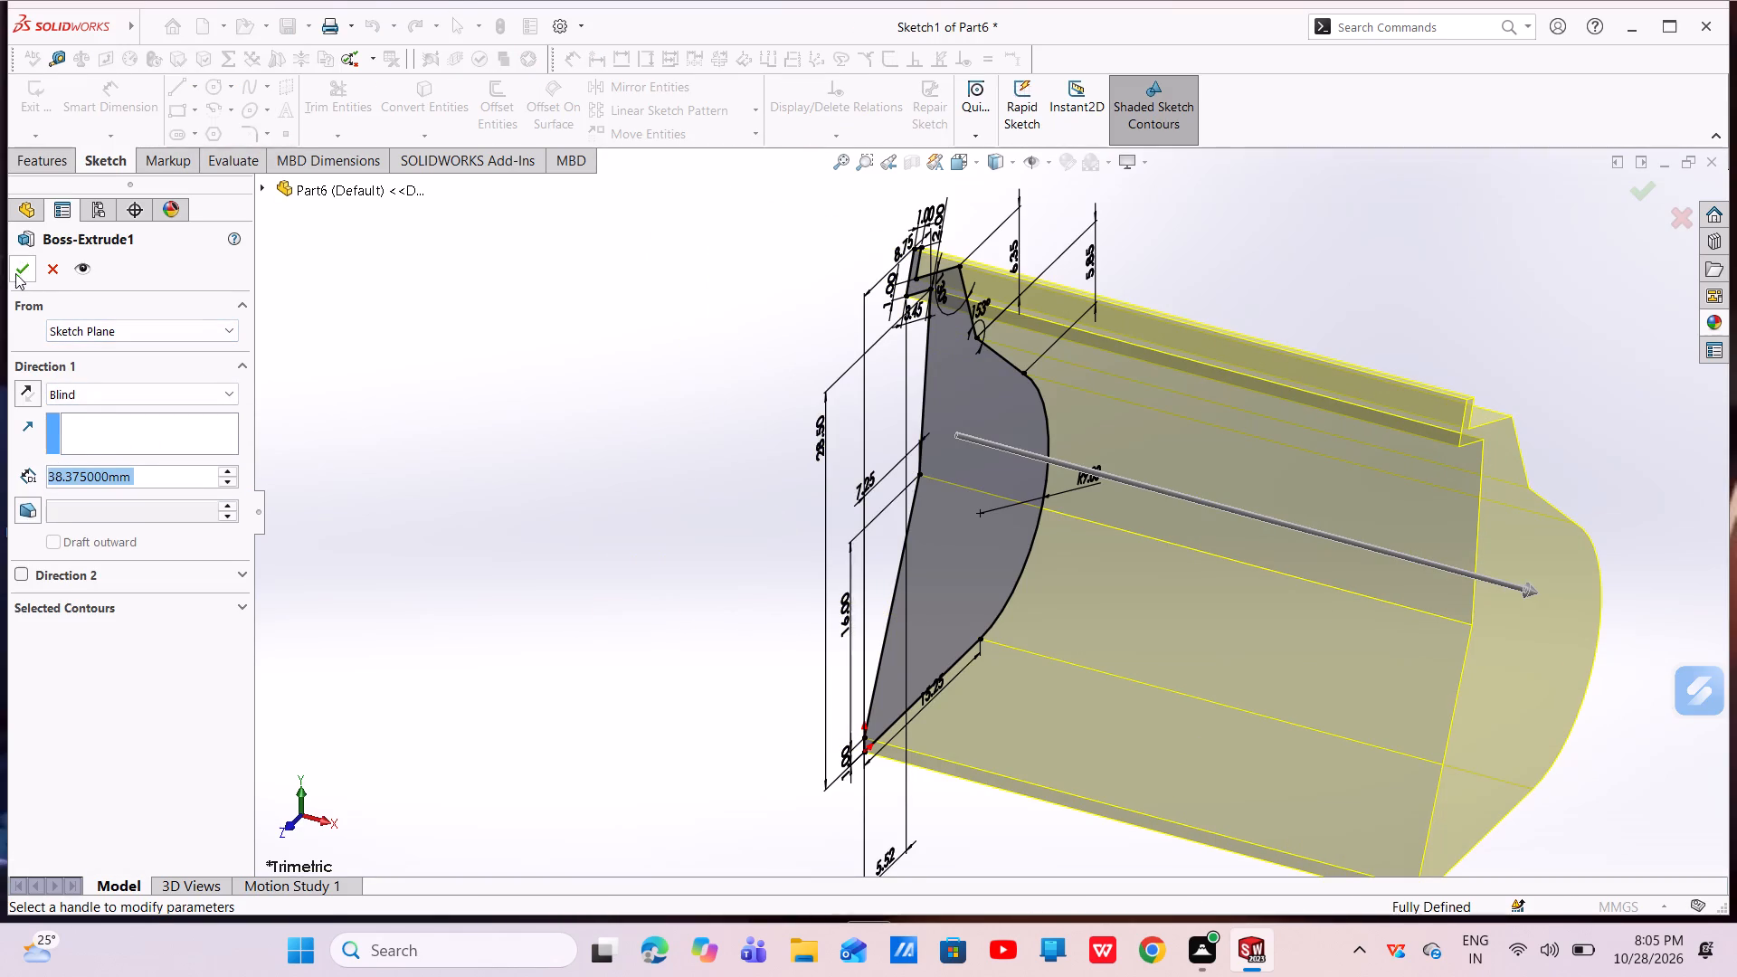
pyautogui.click(15, 273)
# Fillet the outer edge at the 130° corner behind the hooked lip with a 2 mm radius.
pyautogui.scroll(4, 1163, 629)
pyautogui.moveTo(1139, 611); pyautogui.dragTo(1117, 596, button='middle')
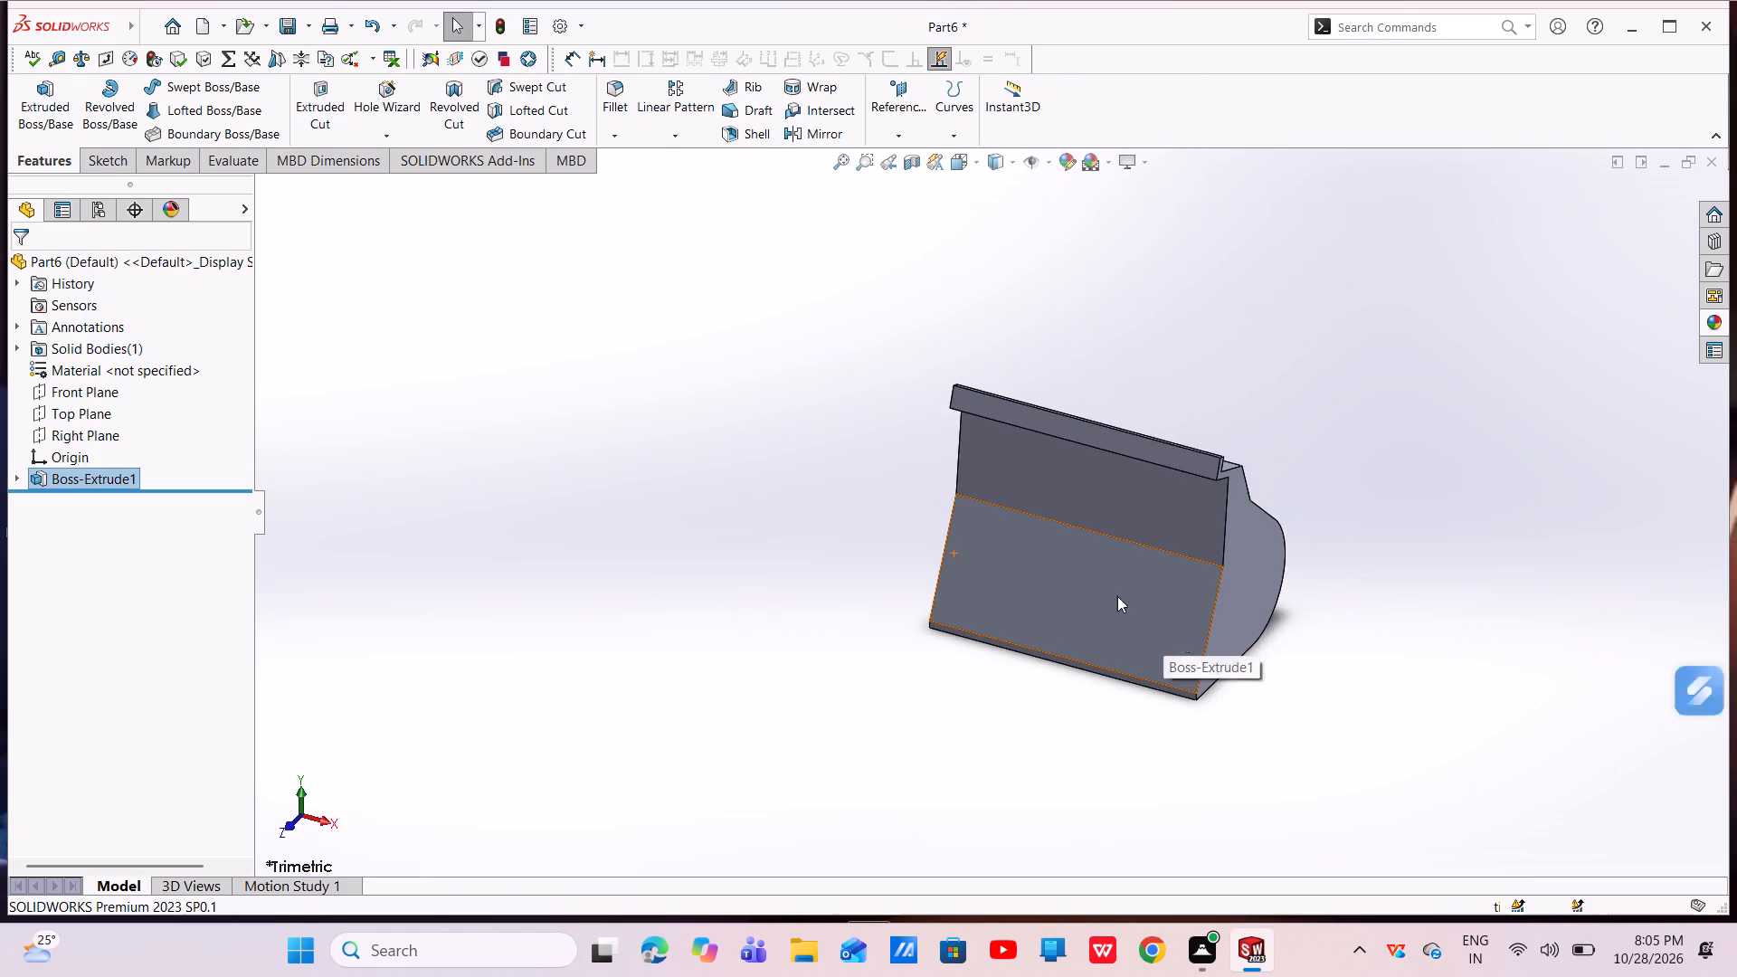
pyautogui.moveTo(1117, 596); pyautogui.dragTo(1026, 535, button='middle')
pyautogui.scroll(-6, 1125, 554)
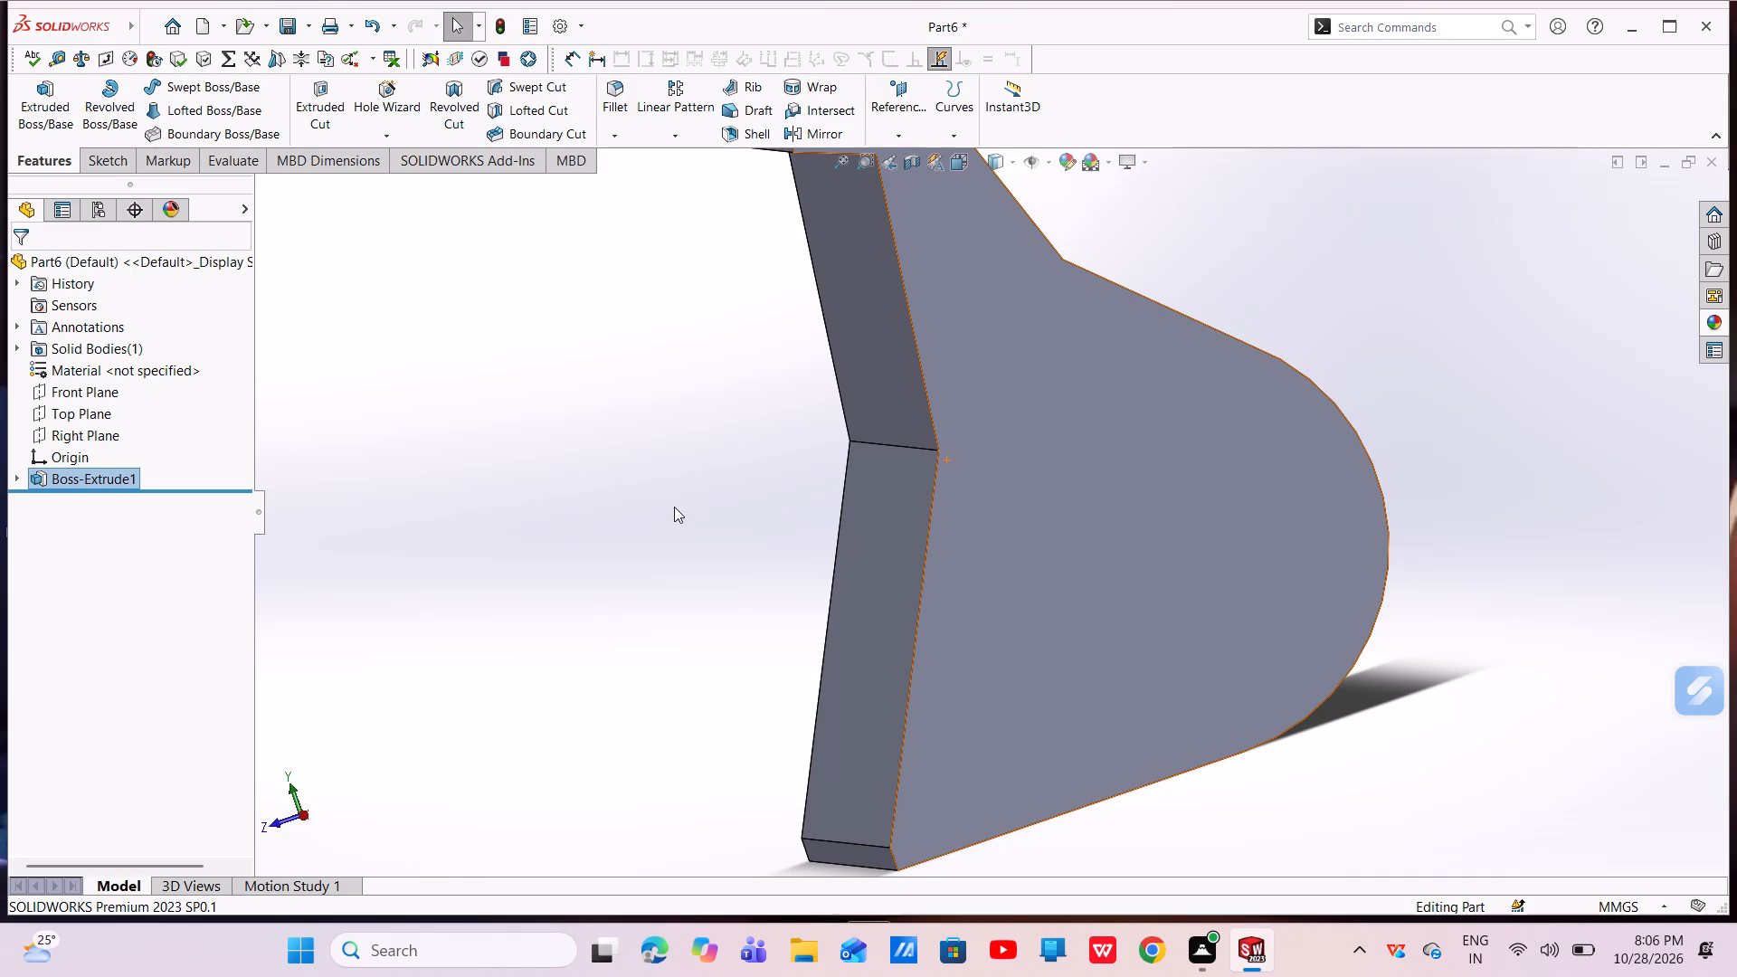
pyautogui.scroll(5, 674, 507)
pyautogui.moveTo(962, 545); pyautogui.dragTo(949, 602, button='middle')
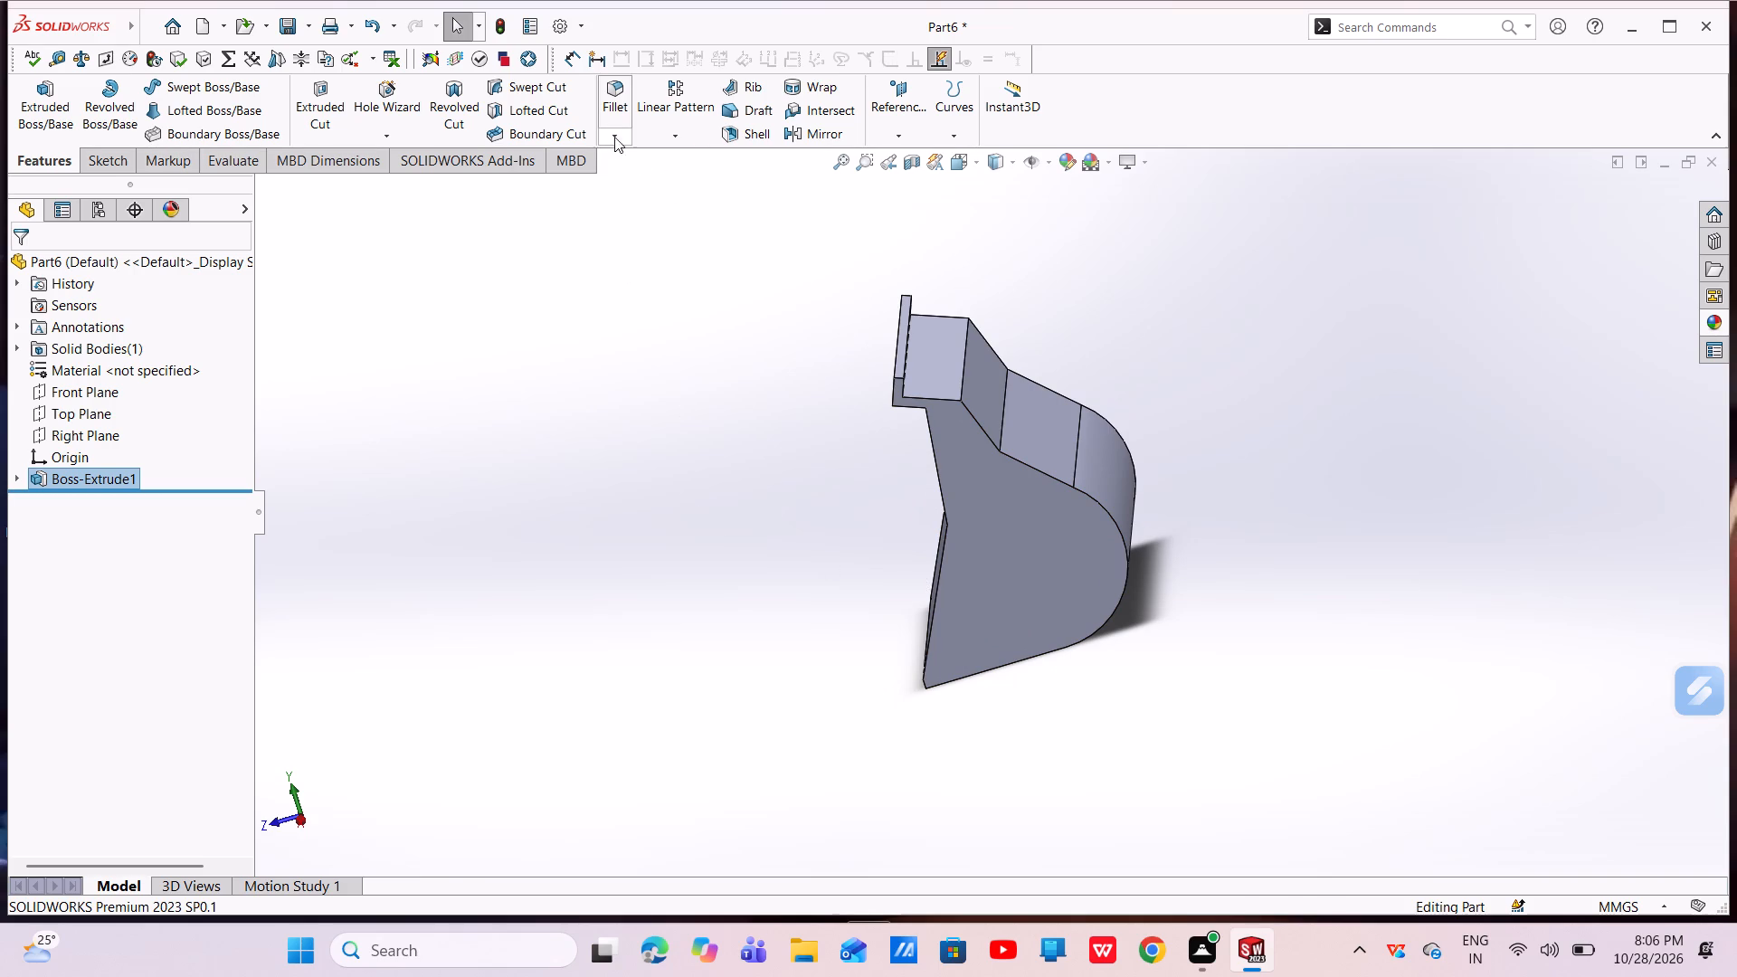
pyautogui.click(610, 111)
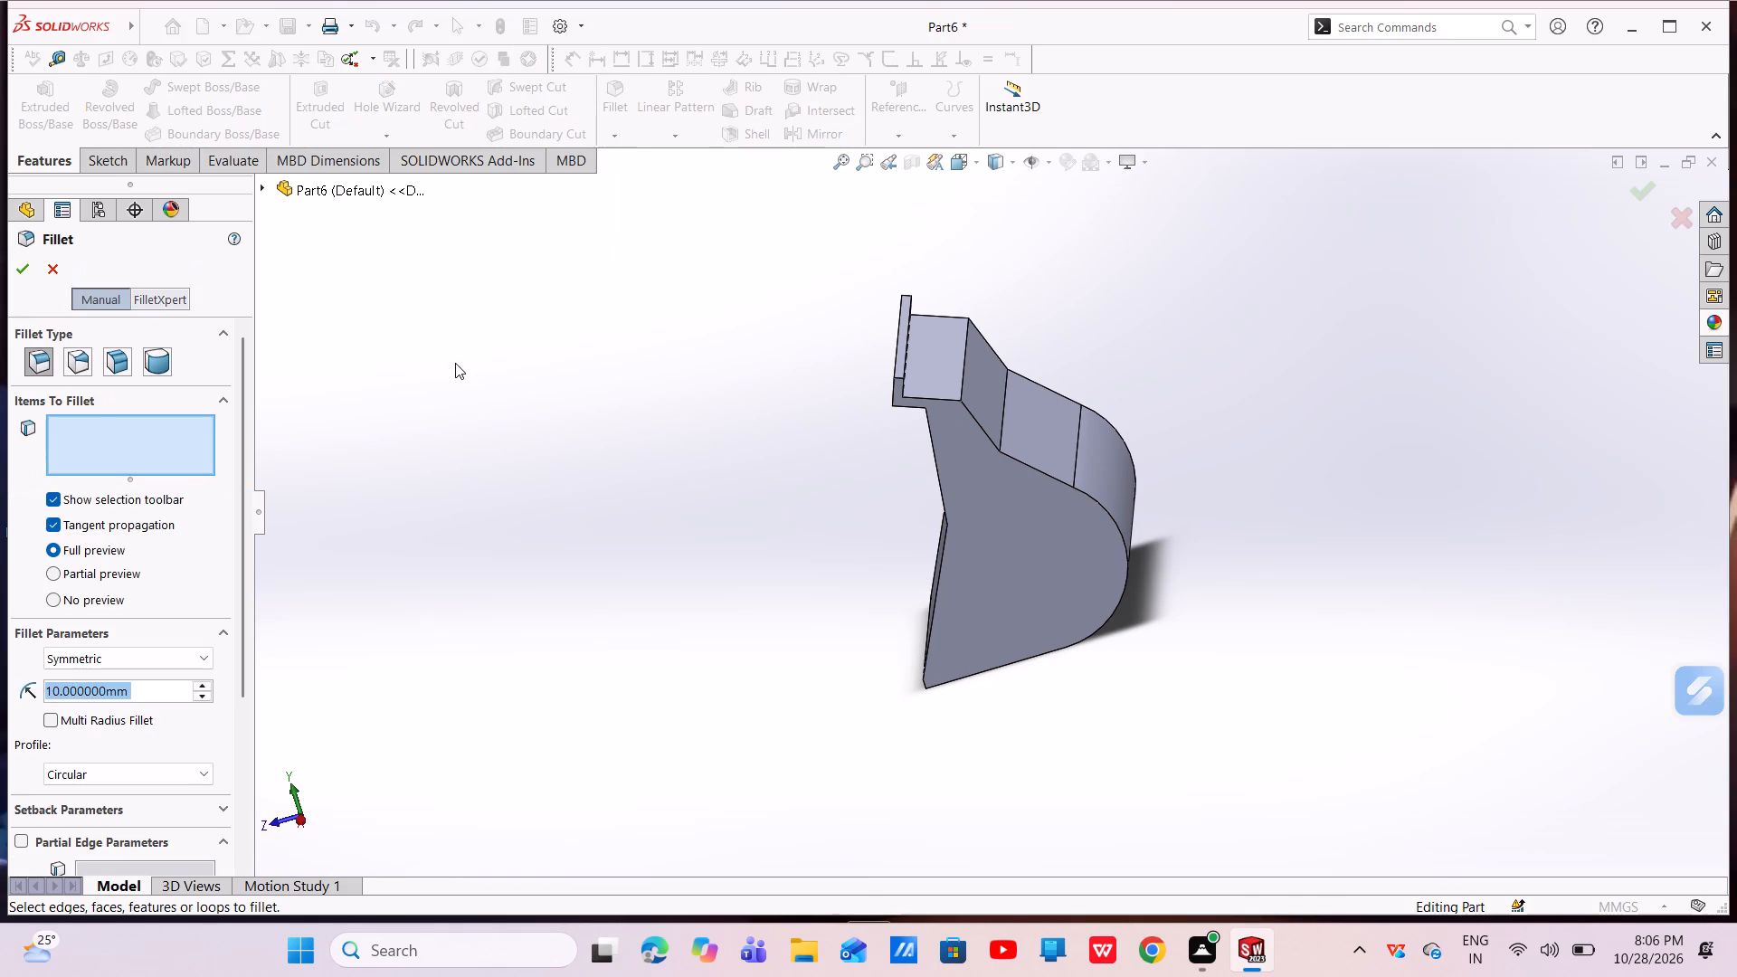
pyautogui.press('BackSpace')
pyautogui.press('2')
pyautogui.press('Return')
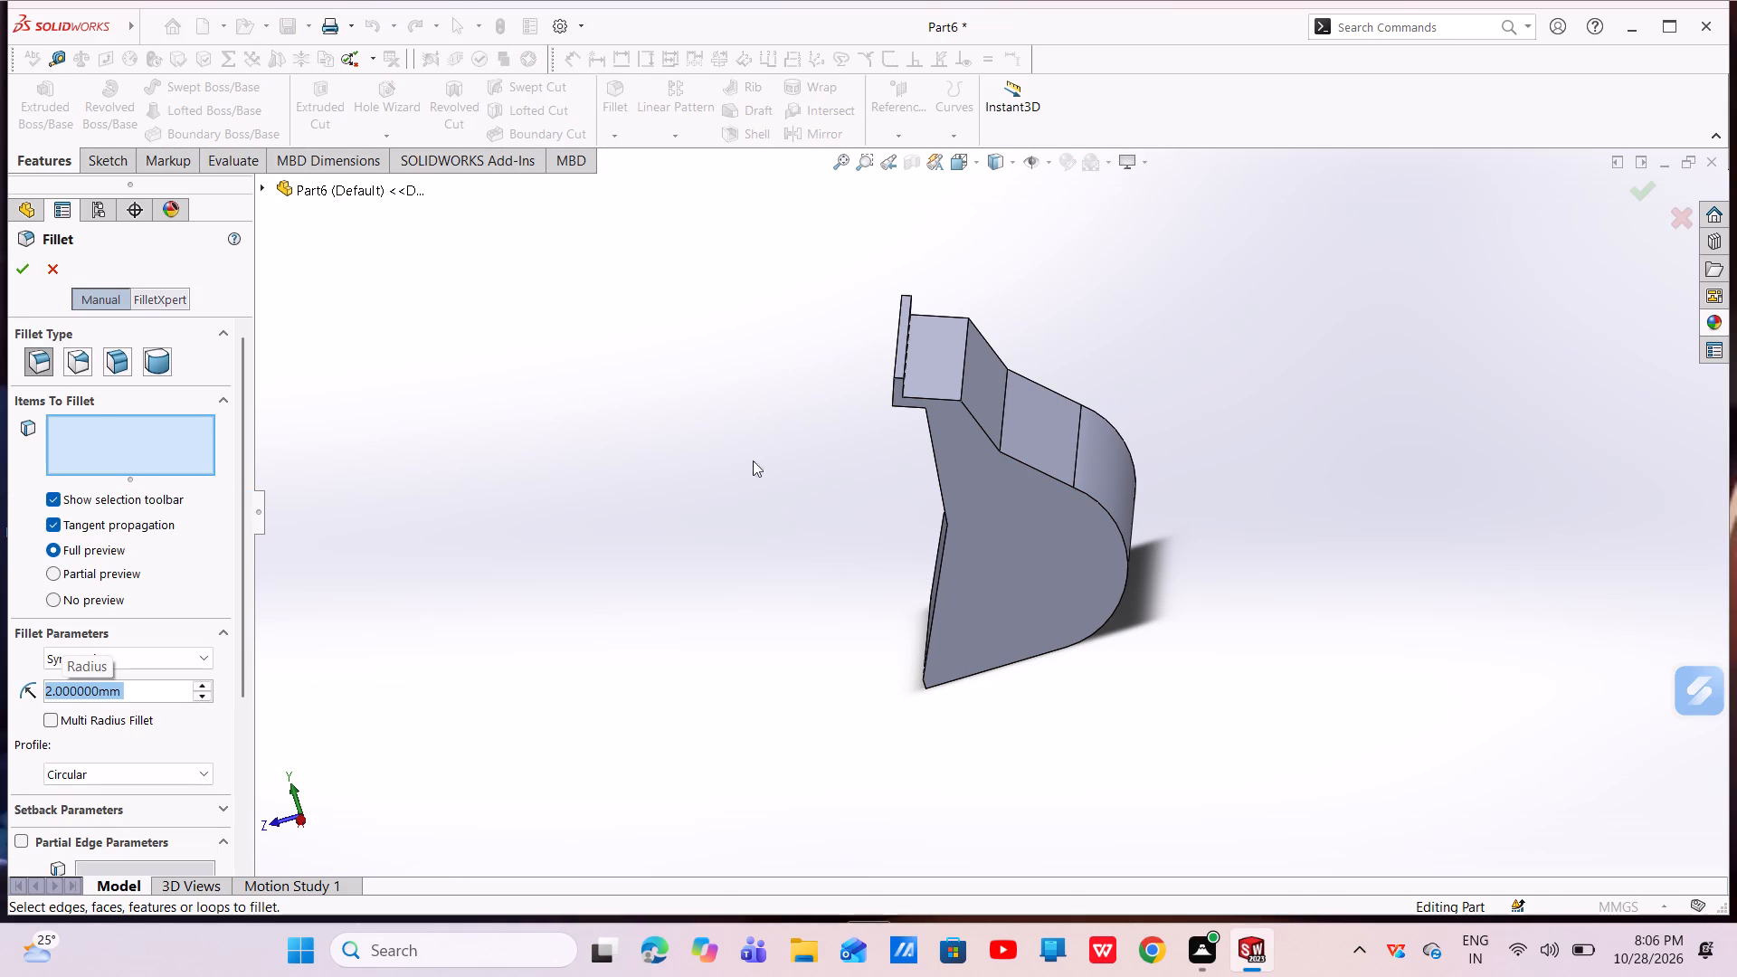
pyautogui.scroll(-6, 957, 356)
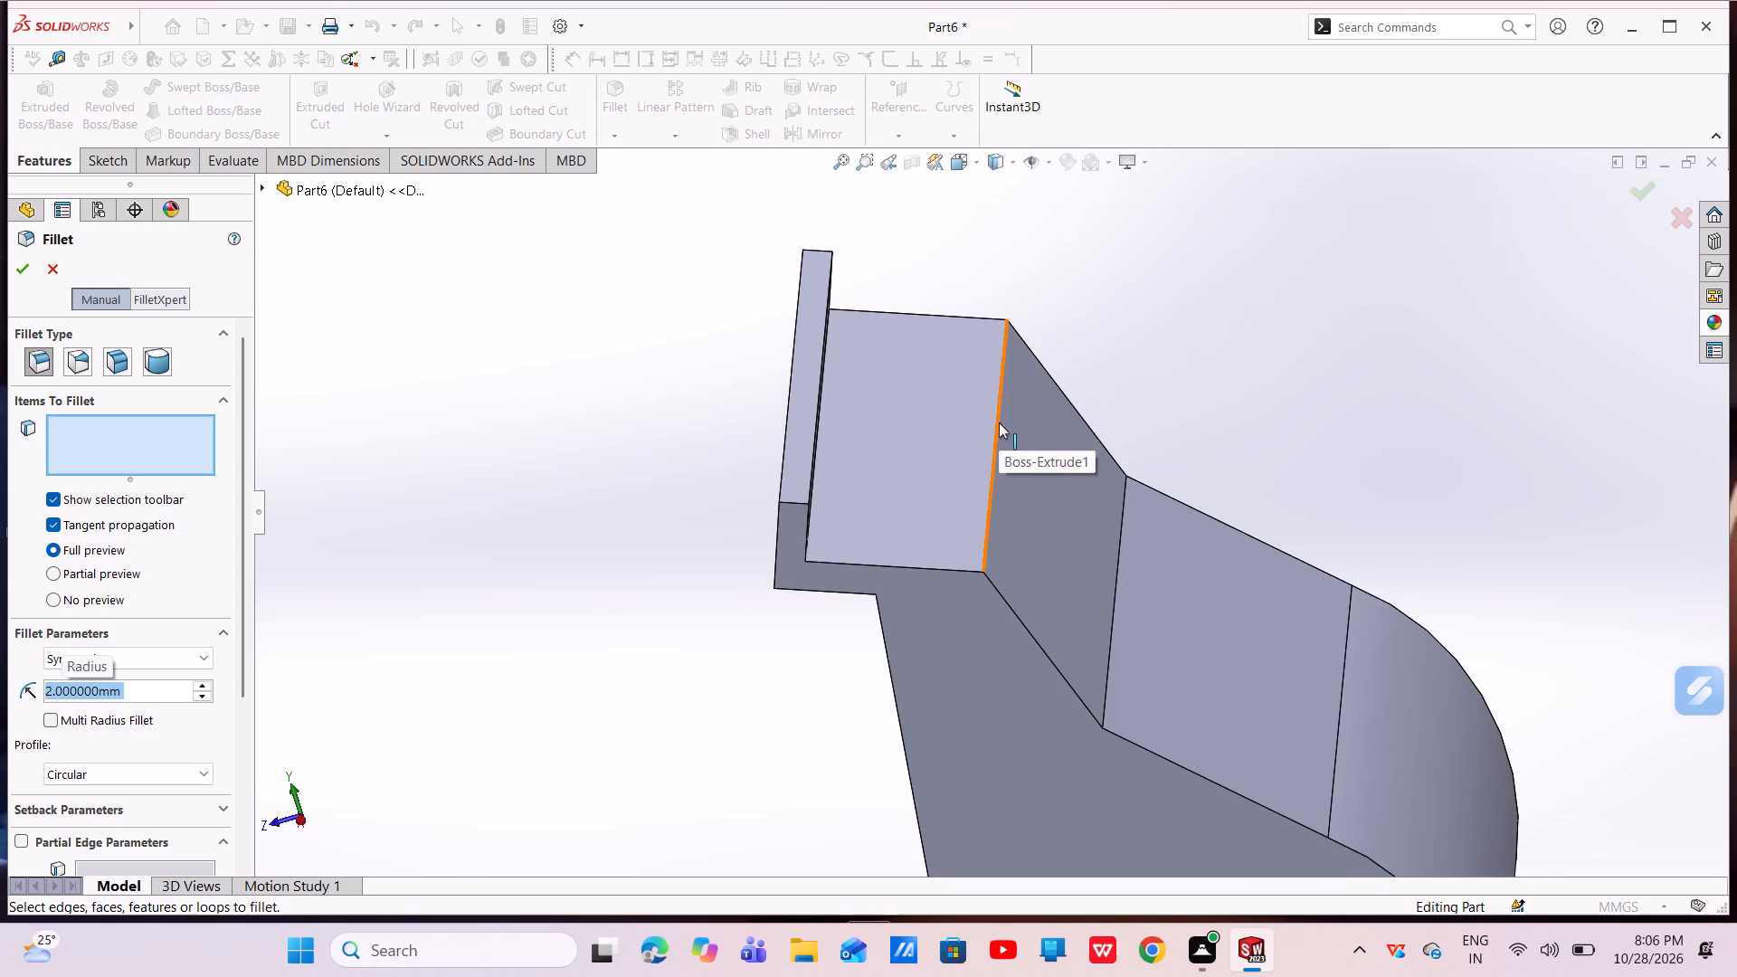
pyautogui.click(999, 422)
pyautogui.click(22, 270)
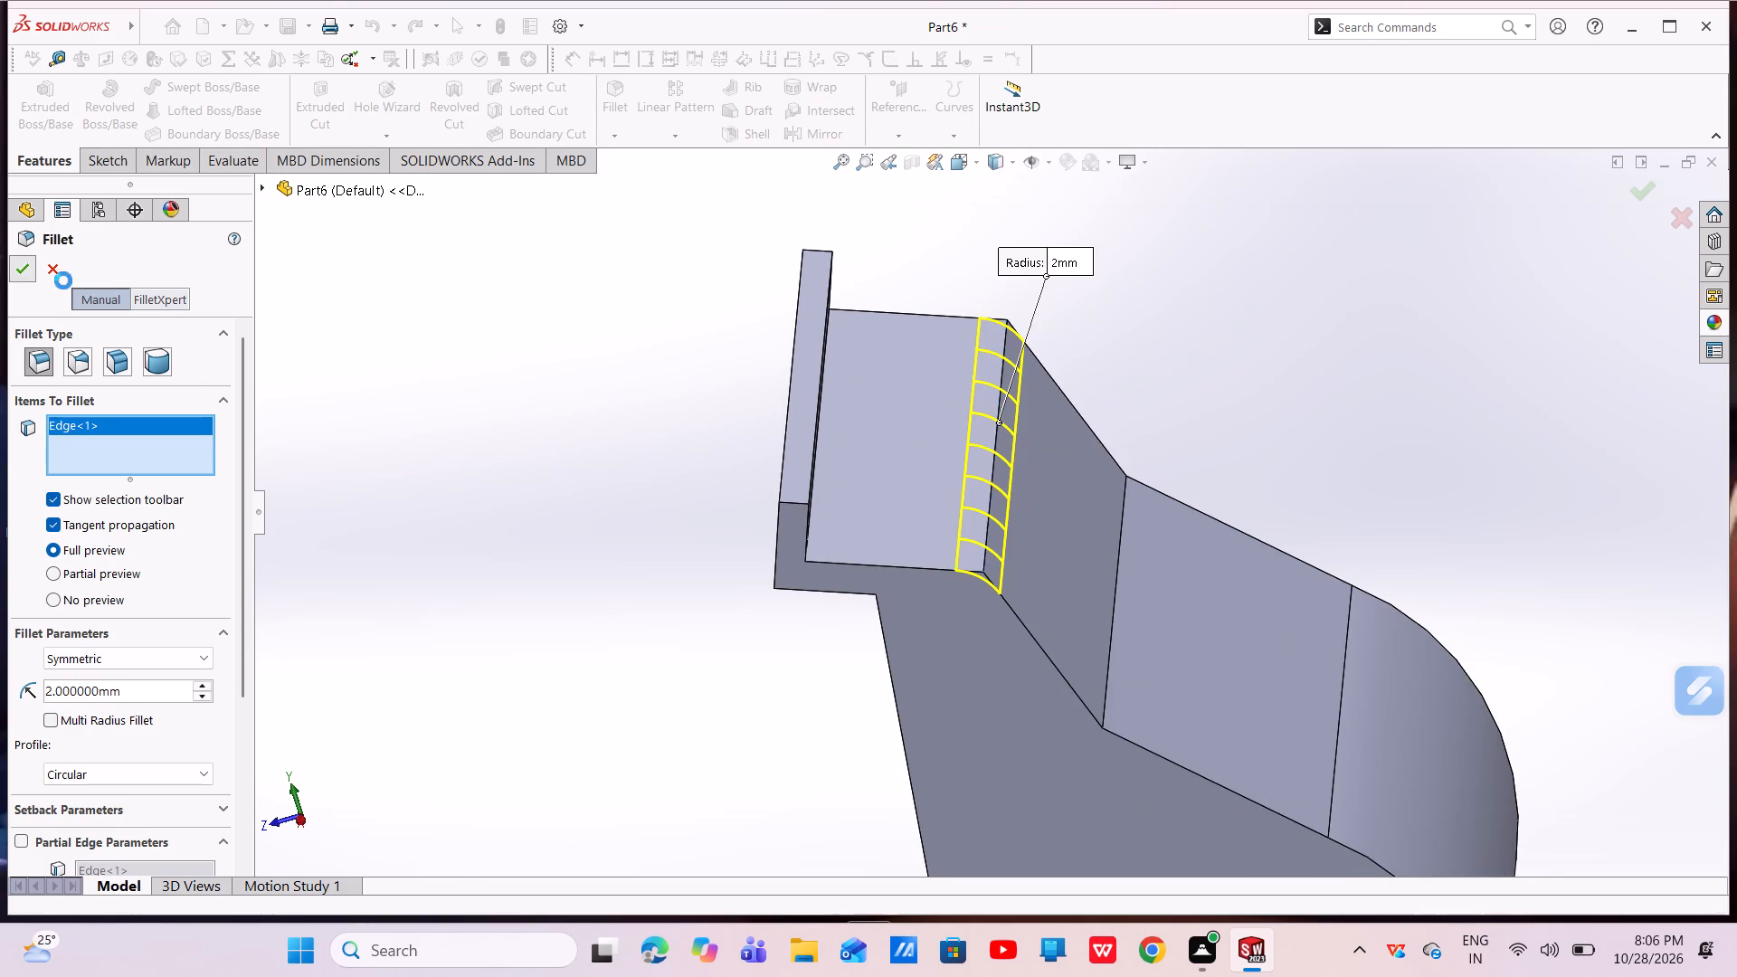
# Fillet the inward corner edge between the two angled faces below the hooked lip with a 5 mm radius.
pyautogui.scroll(3, 855, 572)
pyautogui.scroll(3, 910, 652)
pyautogui.scroll(-1, 910, 649)
pyautogui.scroll(1, 910, 649)
pyautogui.moveTo(981, 709); pyautogui.dragTo(997, 677, button='middle')
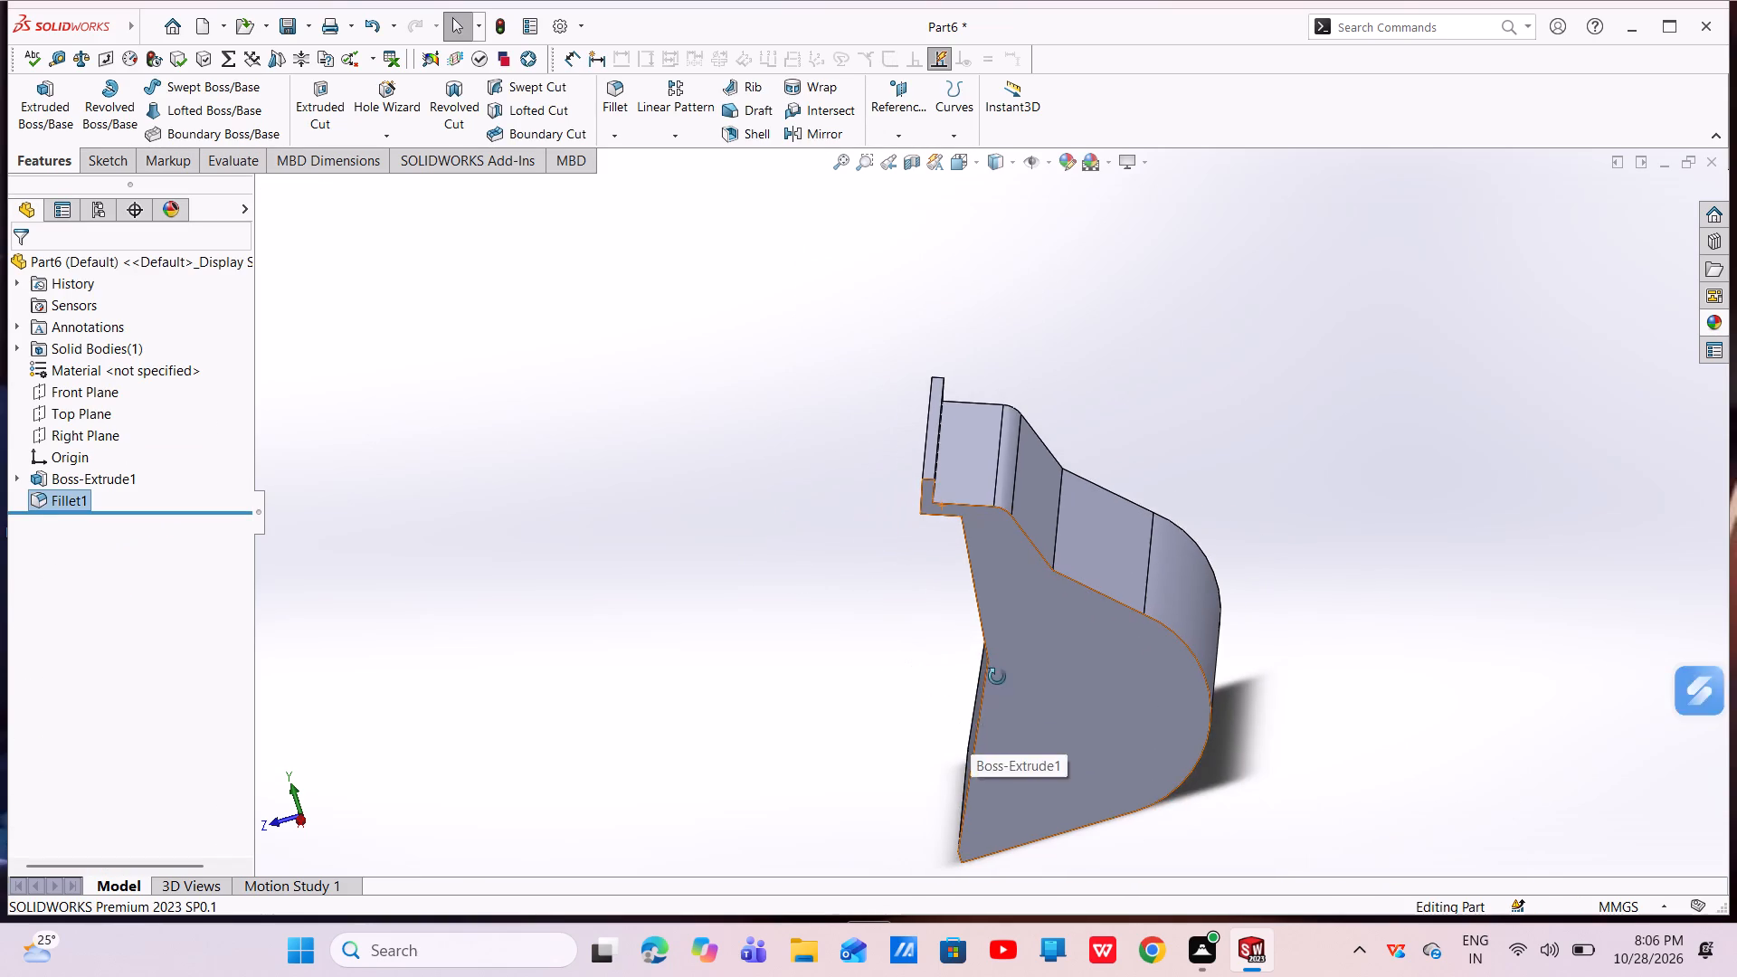
pyautogui.moveTo(997, 677); pyautogui.dragTo(999, 611, button='middle')
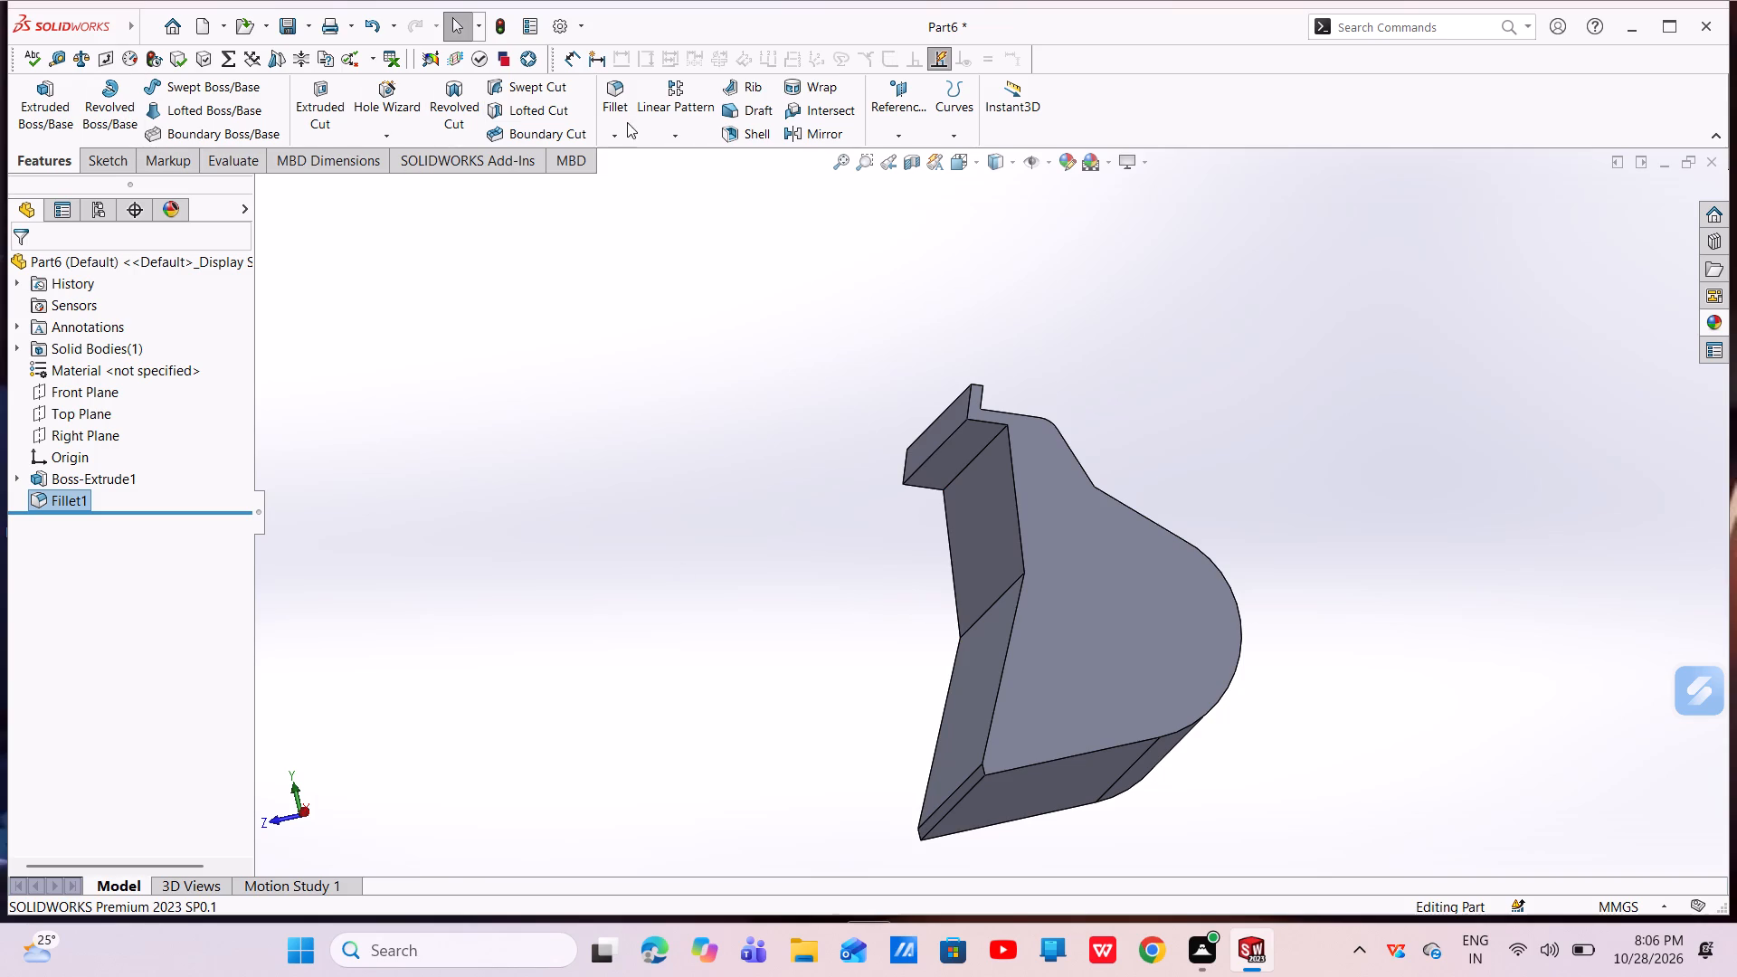
pyautogui.click(613, 94)
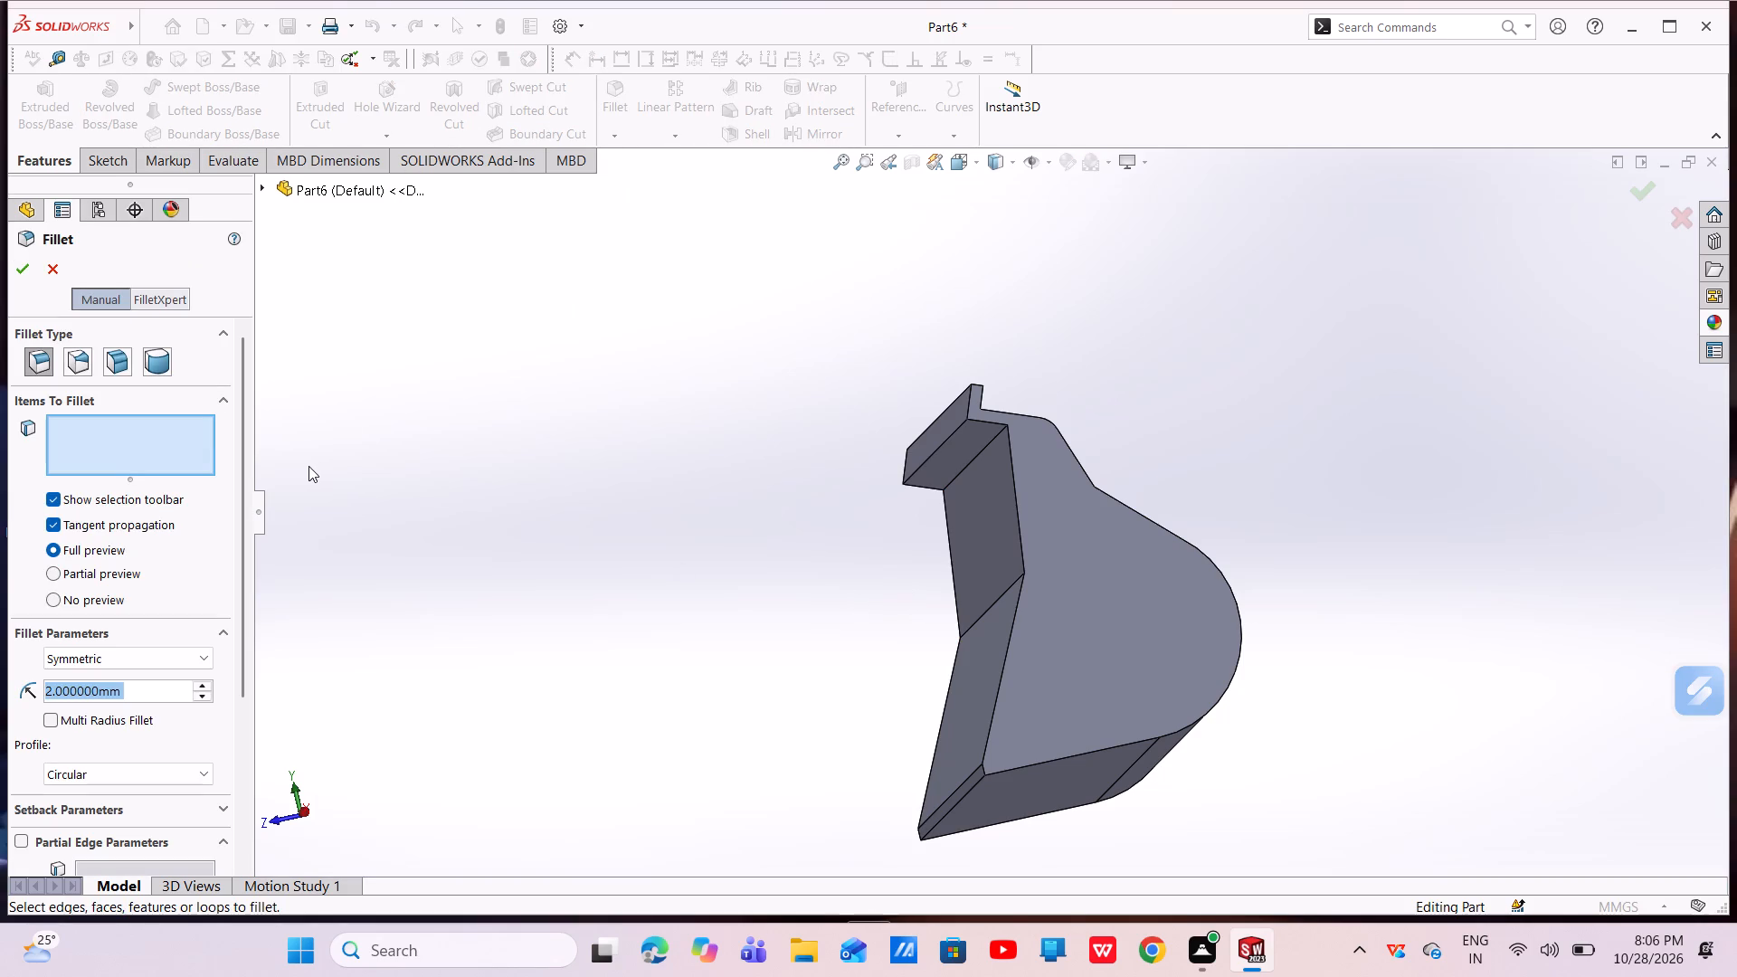
pyautogui.press('BackSpace')
pyautogui.press('5')
pyautogui.press('Return')
pyautogui.click(1004, 592)
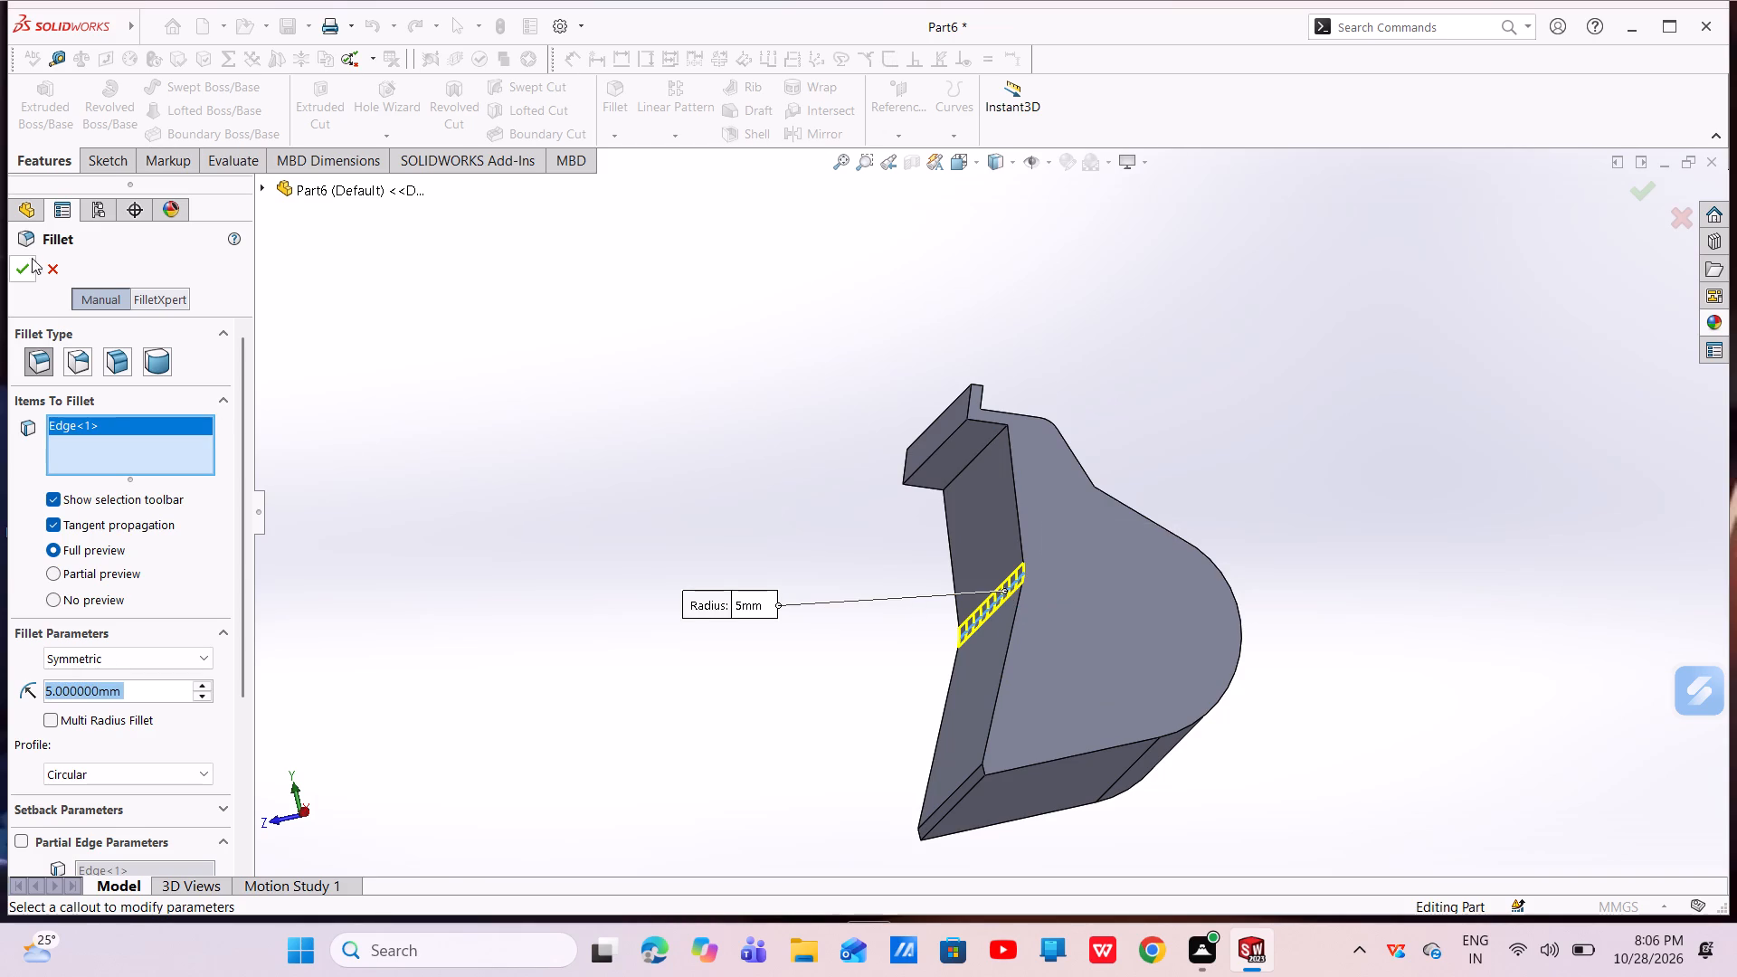
pyautogui.click(30, 270)
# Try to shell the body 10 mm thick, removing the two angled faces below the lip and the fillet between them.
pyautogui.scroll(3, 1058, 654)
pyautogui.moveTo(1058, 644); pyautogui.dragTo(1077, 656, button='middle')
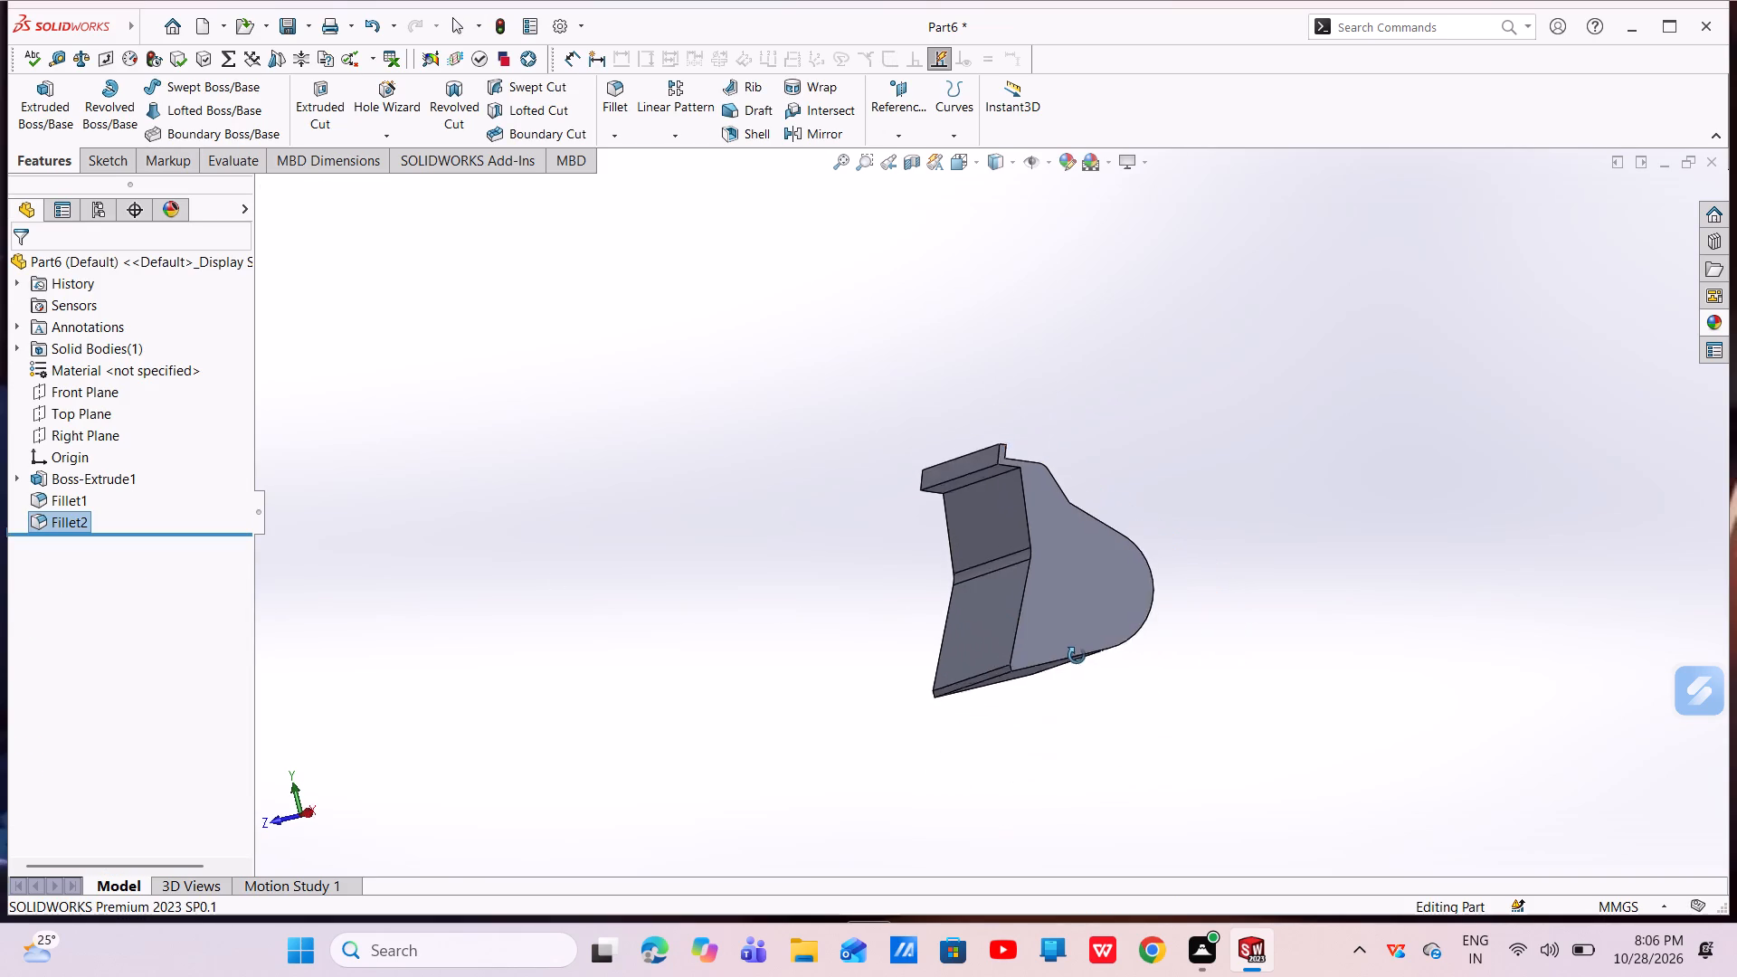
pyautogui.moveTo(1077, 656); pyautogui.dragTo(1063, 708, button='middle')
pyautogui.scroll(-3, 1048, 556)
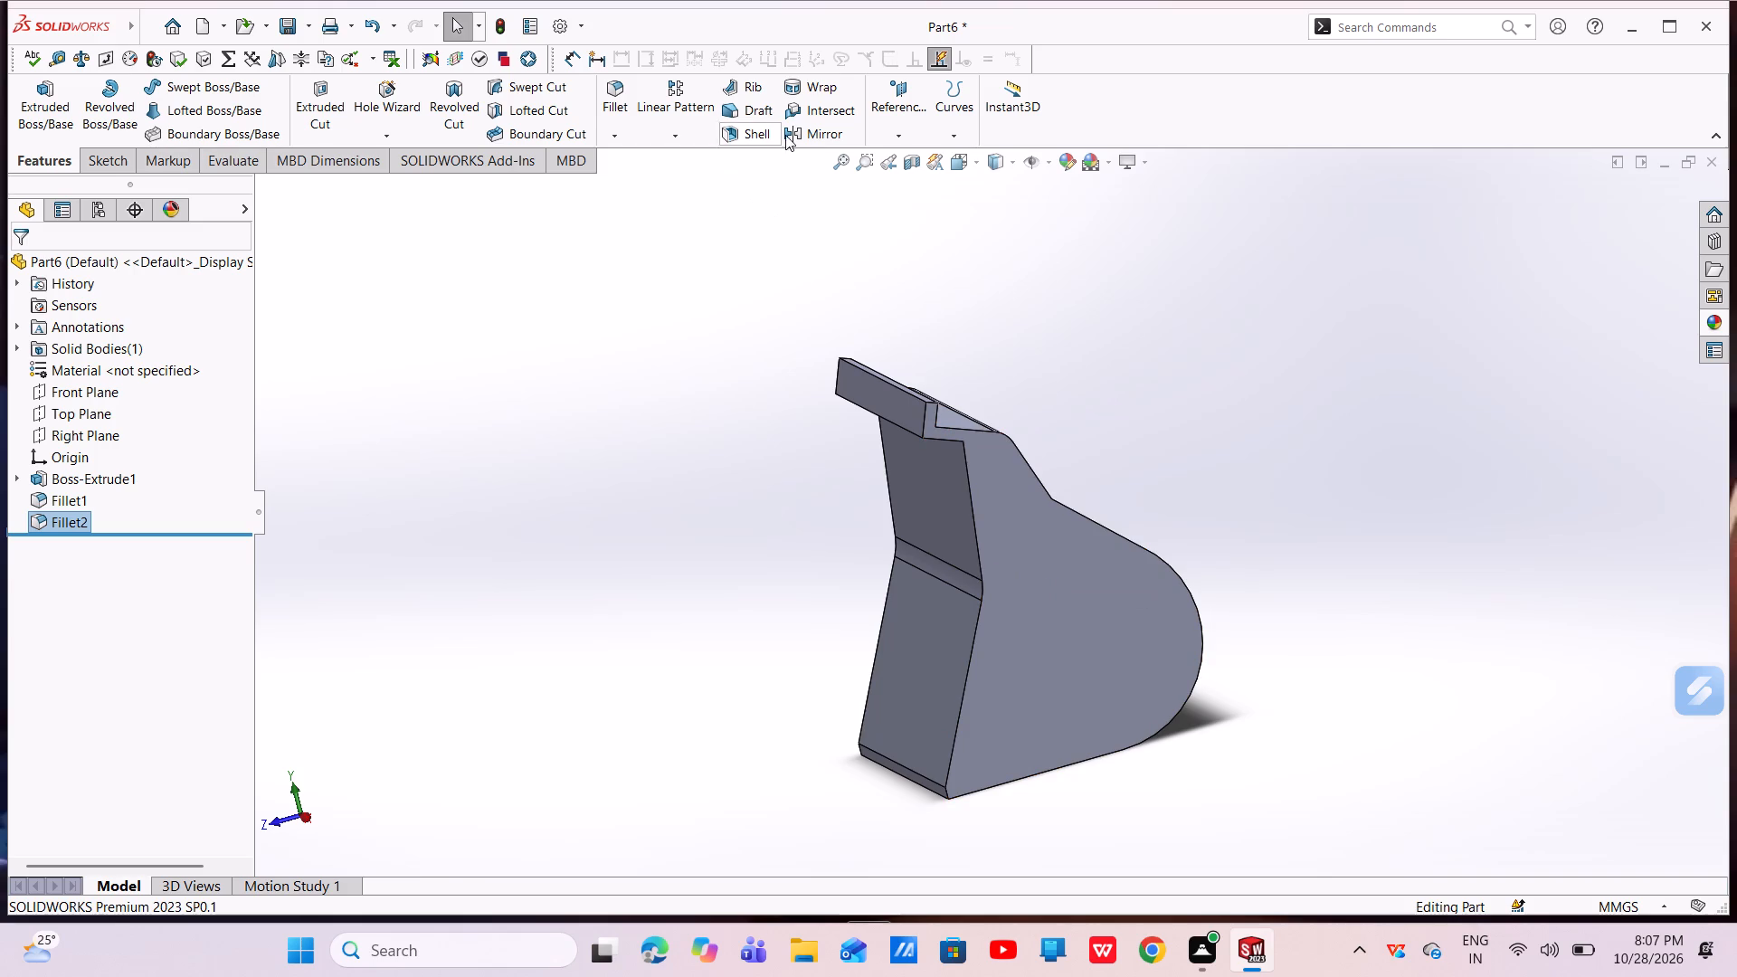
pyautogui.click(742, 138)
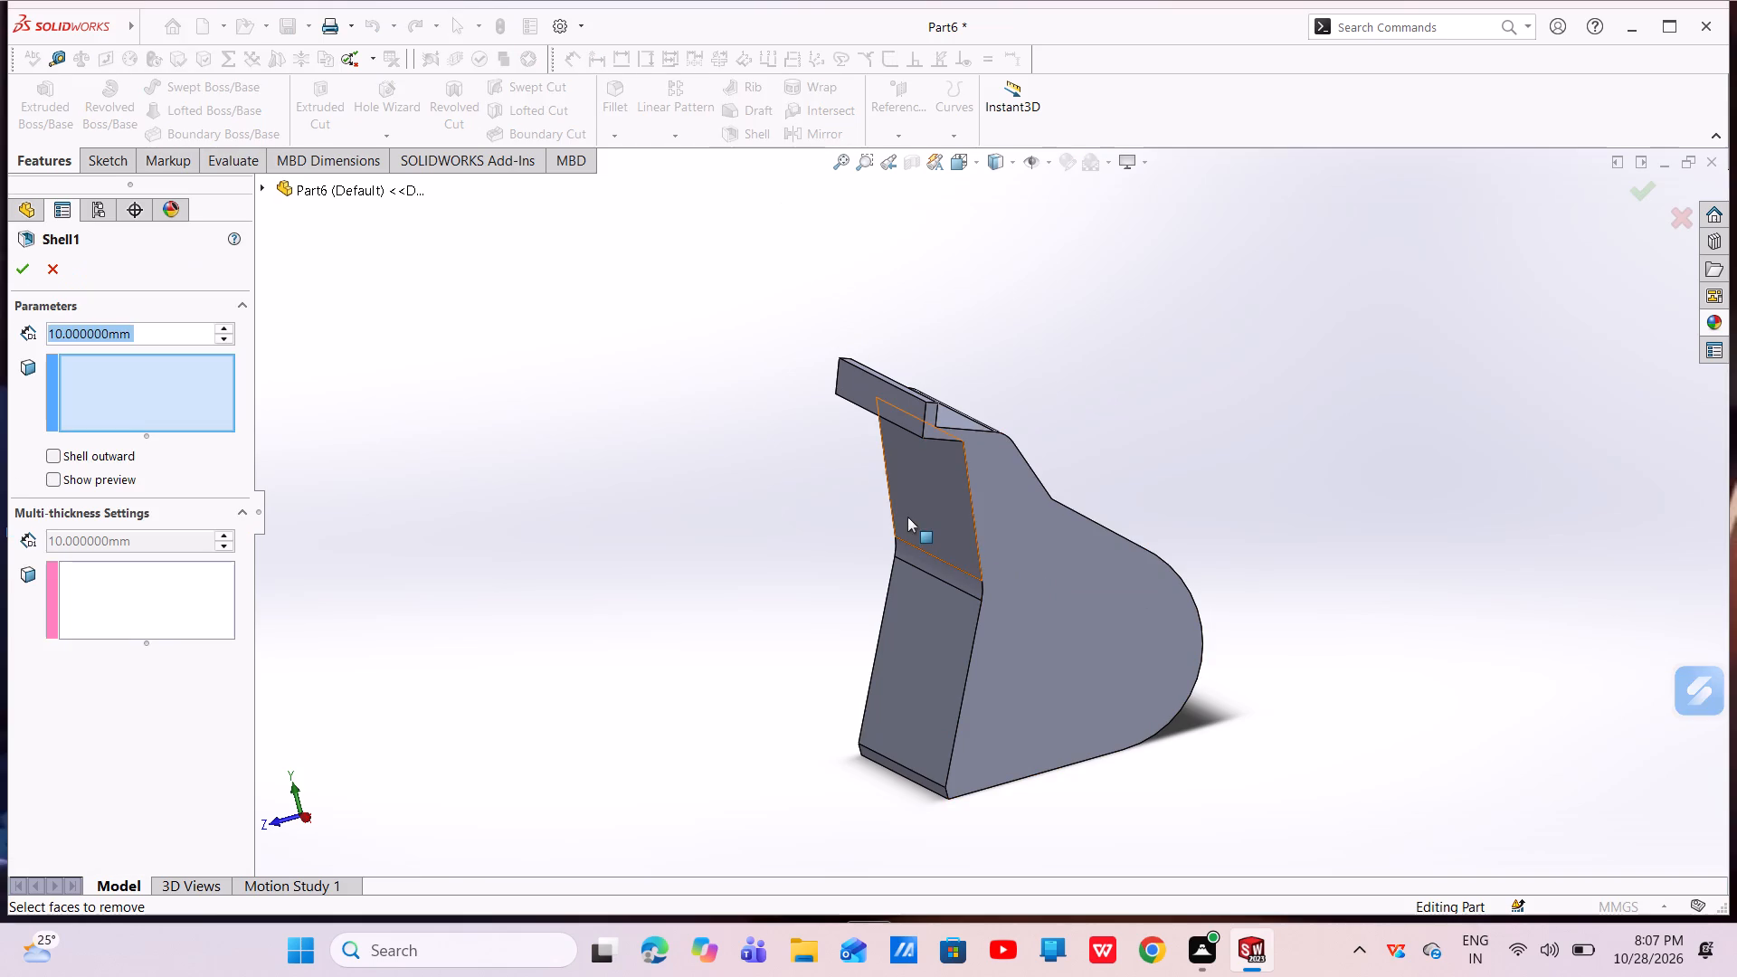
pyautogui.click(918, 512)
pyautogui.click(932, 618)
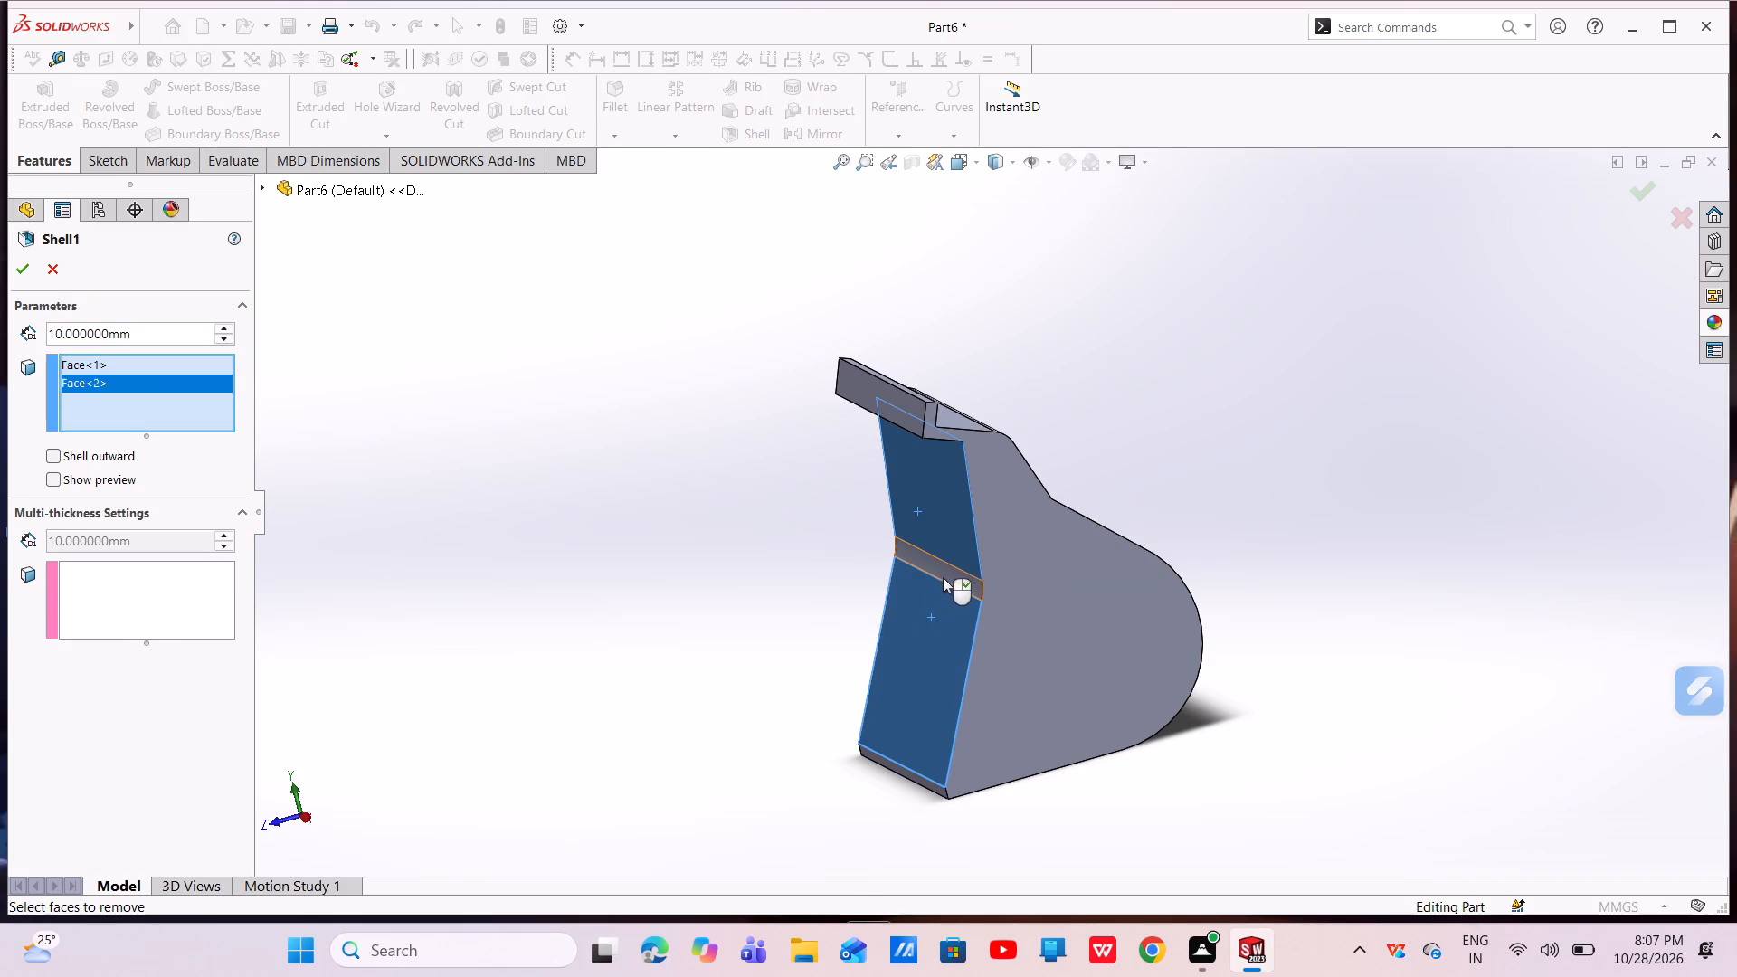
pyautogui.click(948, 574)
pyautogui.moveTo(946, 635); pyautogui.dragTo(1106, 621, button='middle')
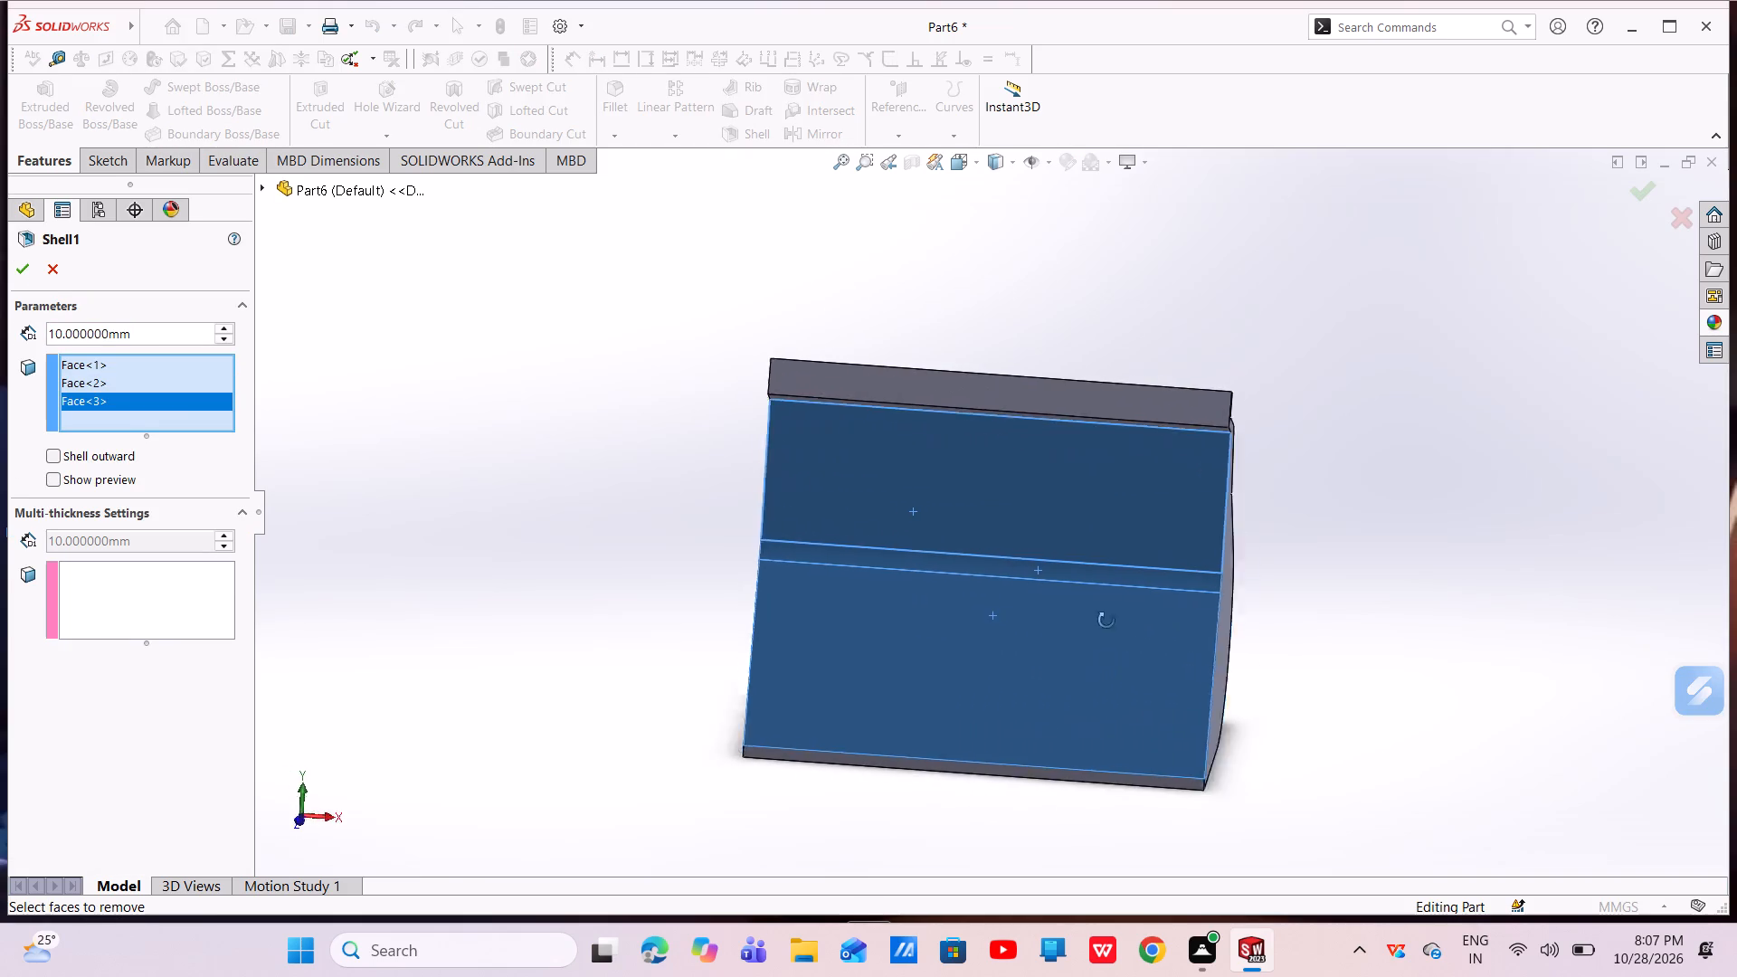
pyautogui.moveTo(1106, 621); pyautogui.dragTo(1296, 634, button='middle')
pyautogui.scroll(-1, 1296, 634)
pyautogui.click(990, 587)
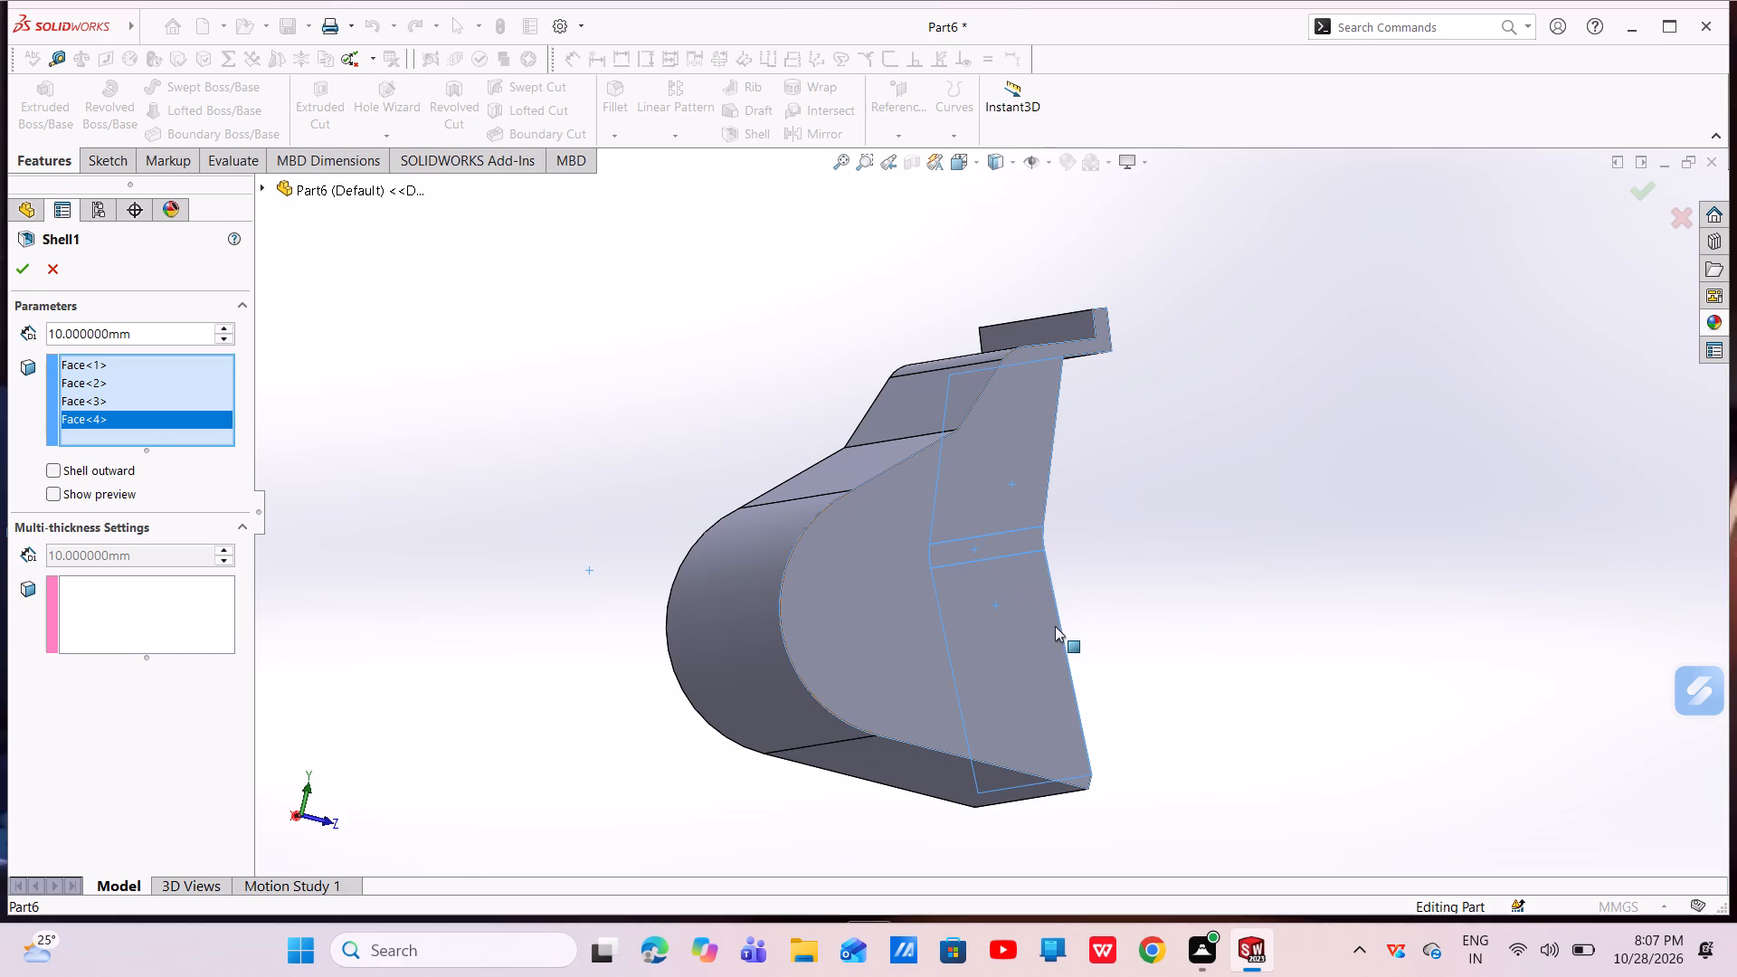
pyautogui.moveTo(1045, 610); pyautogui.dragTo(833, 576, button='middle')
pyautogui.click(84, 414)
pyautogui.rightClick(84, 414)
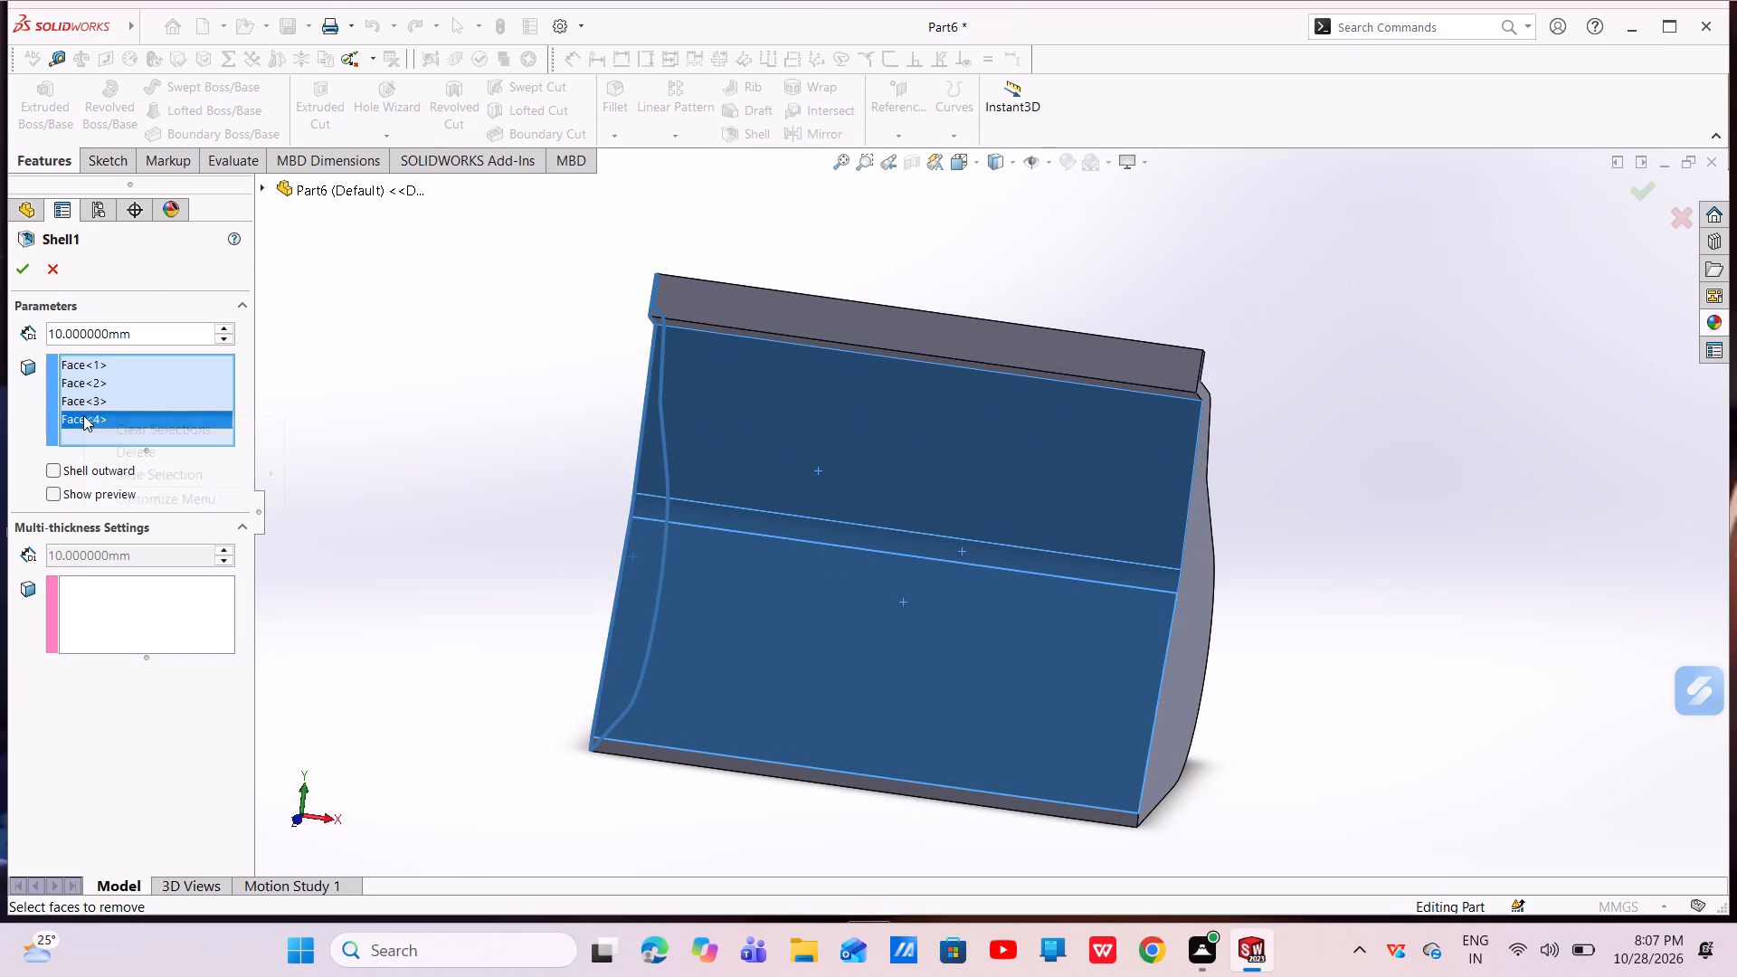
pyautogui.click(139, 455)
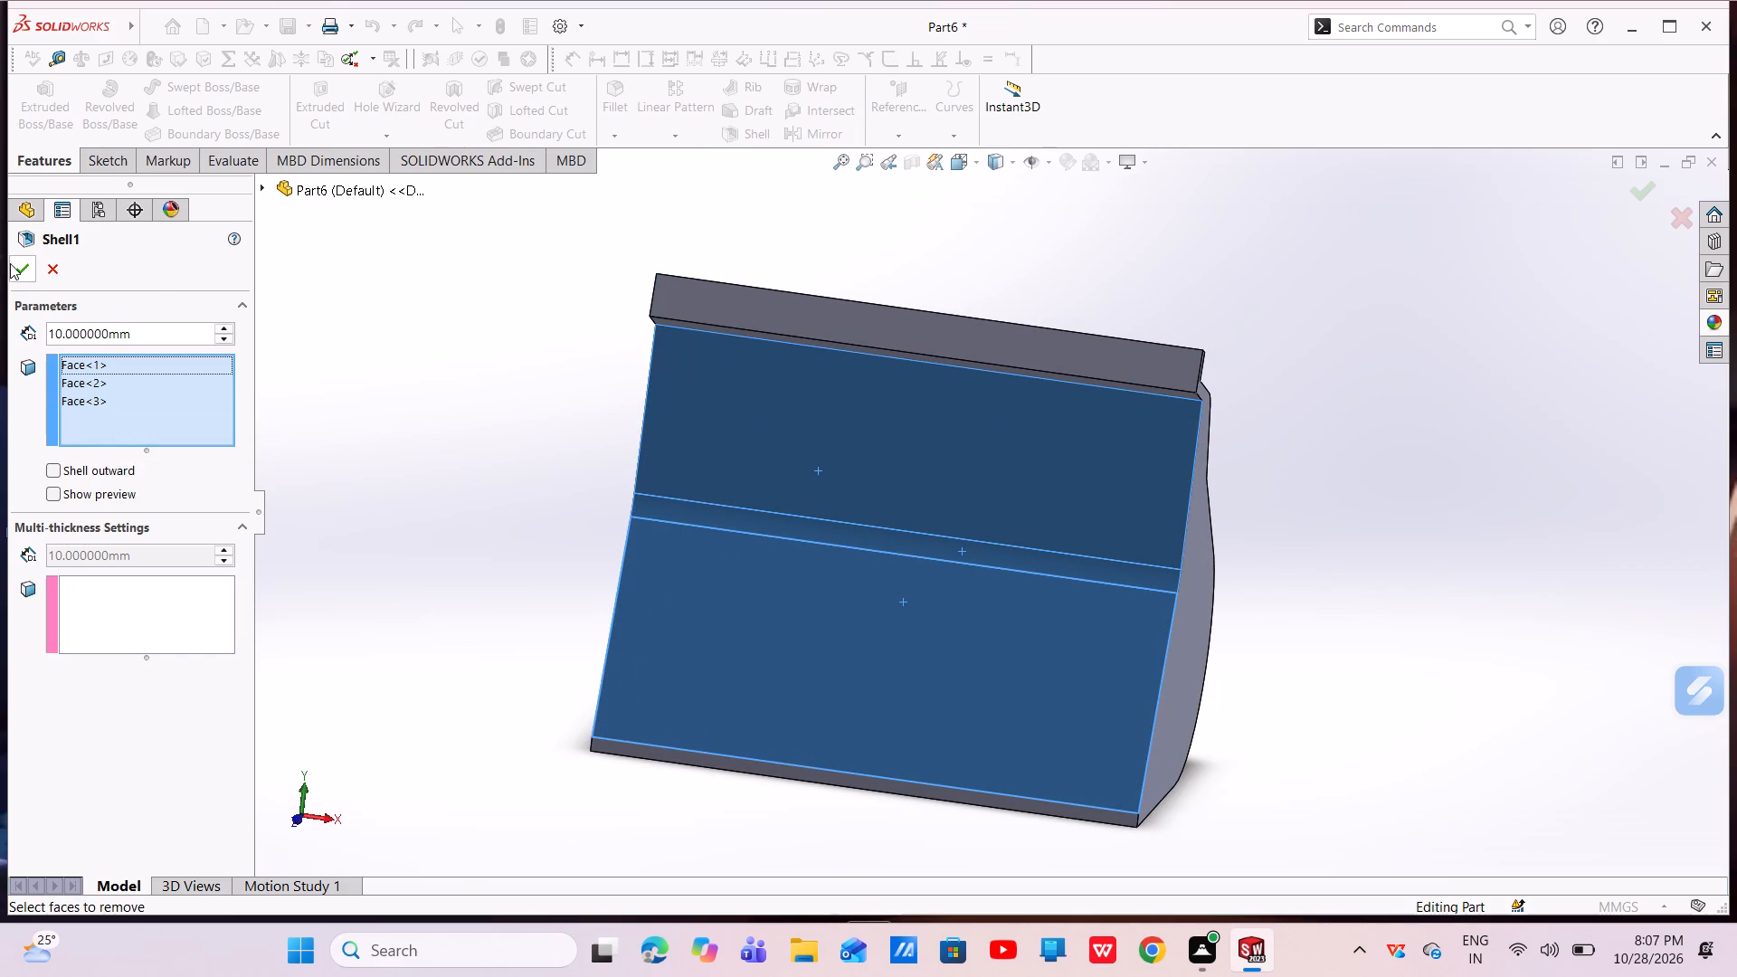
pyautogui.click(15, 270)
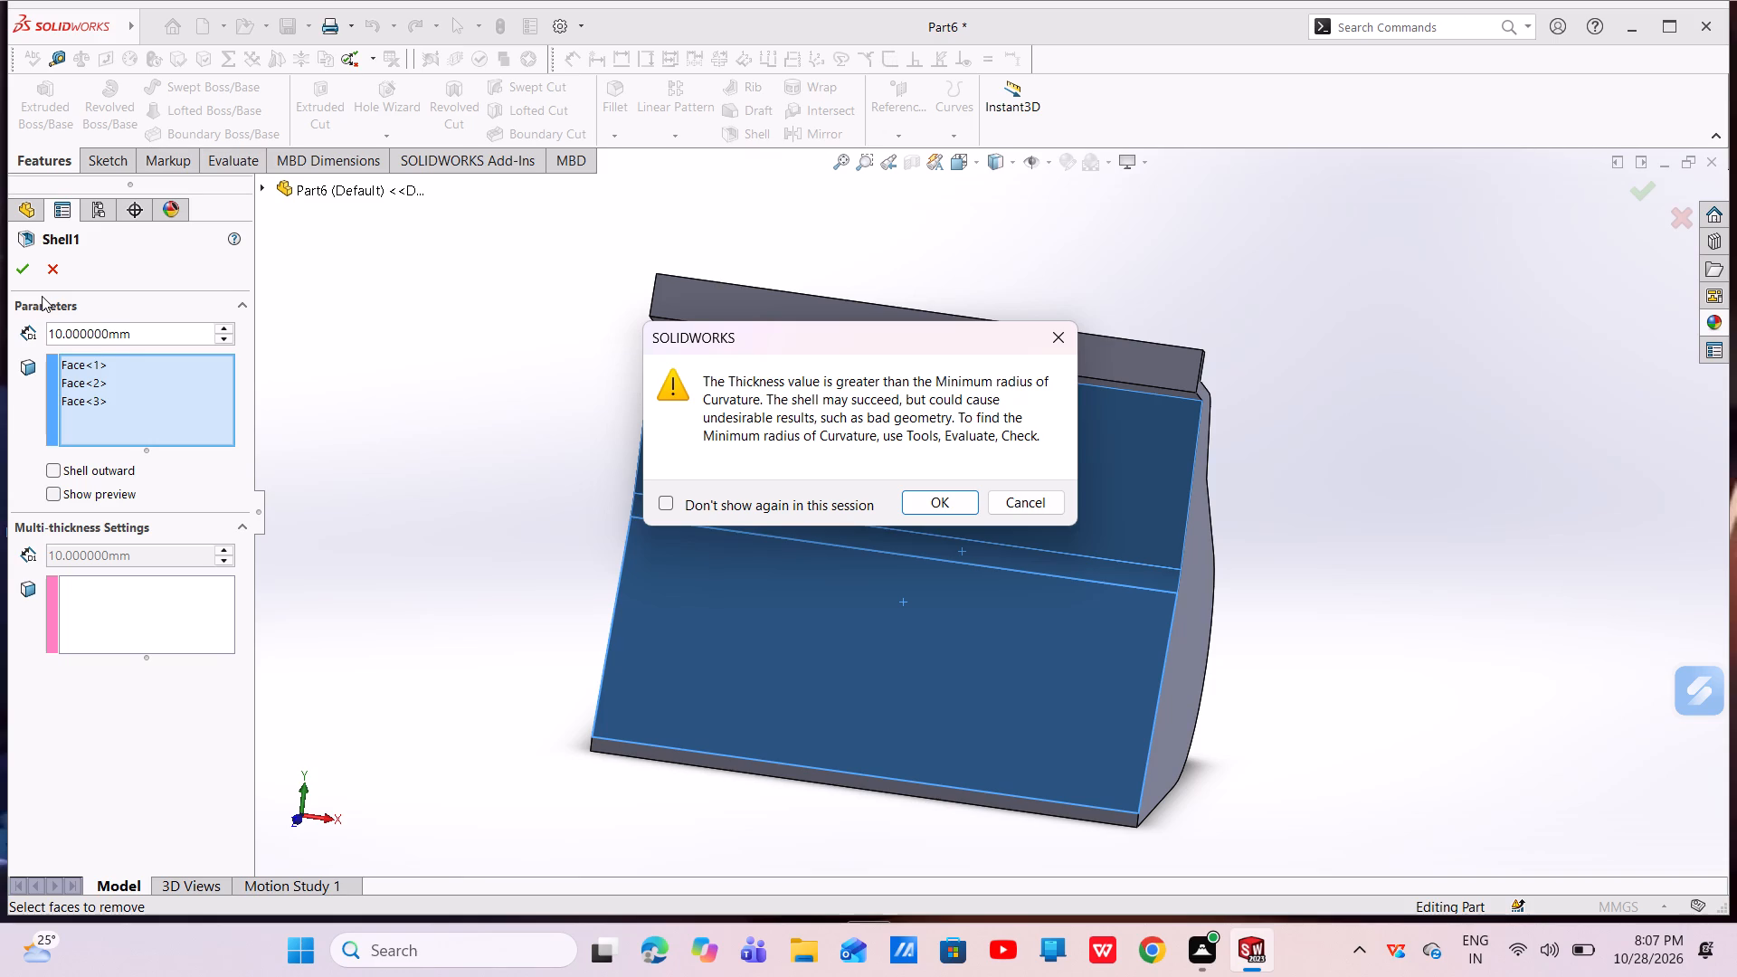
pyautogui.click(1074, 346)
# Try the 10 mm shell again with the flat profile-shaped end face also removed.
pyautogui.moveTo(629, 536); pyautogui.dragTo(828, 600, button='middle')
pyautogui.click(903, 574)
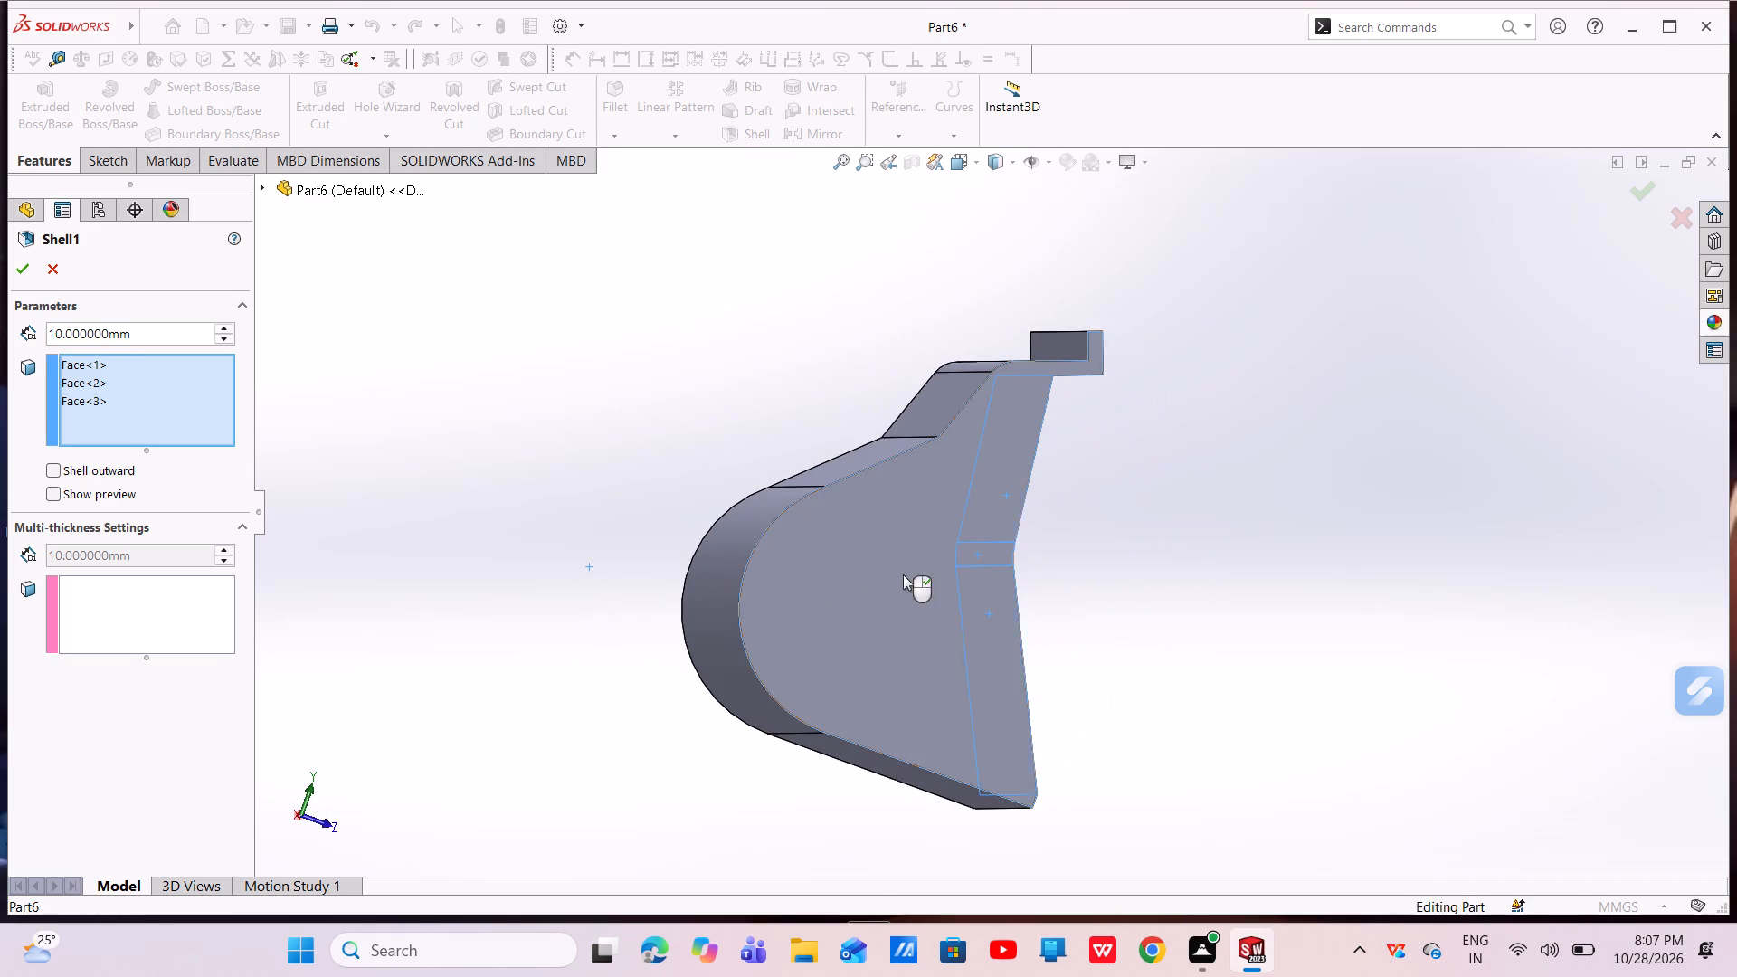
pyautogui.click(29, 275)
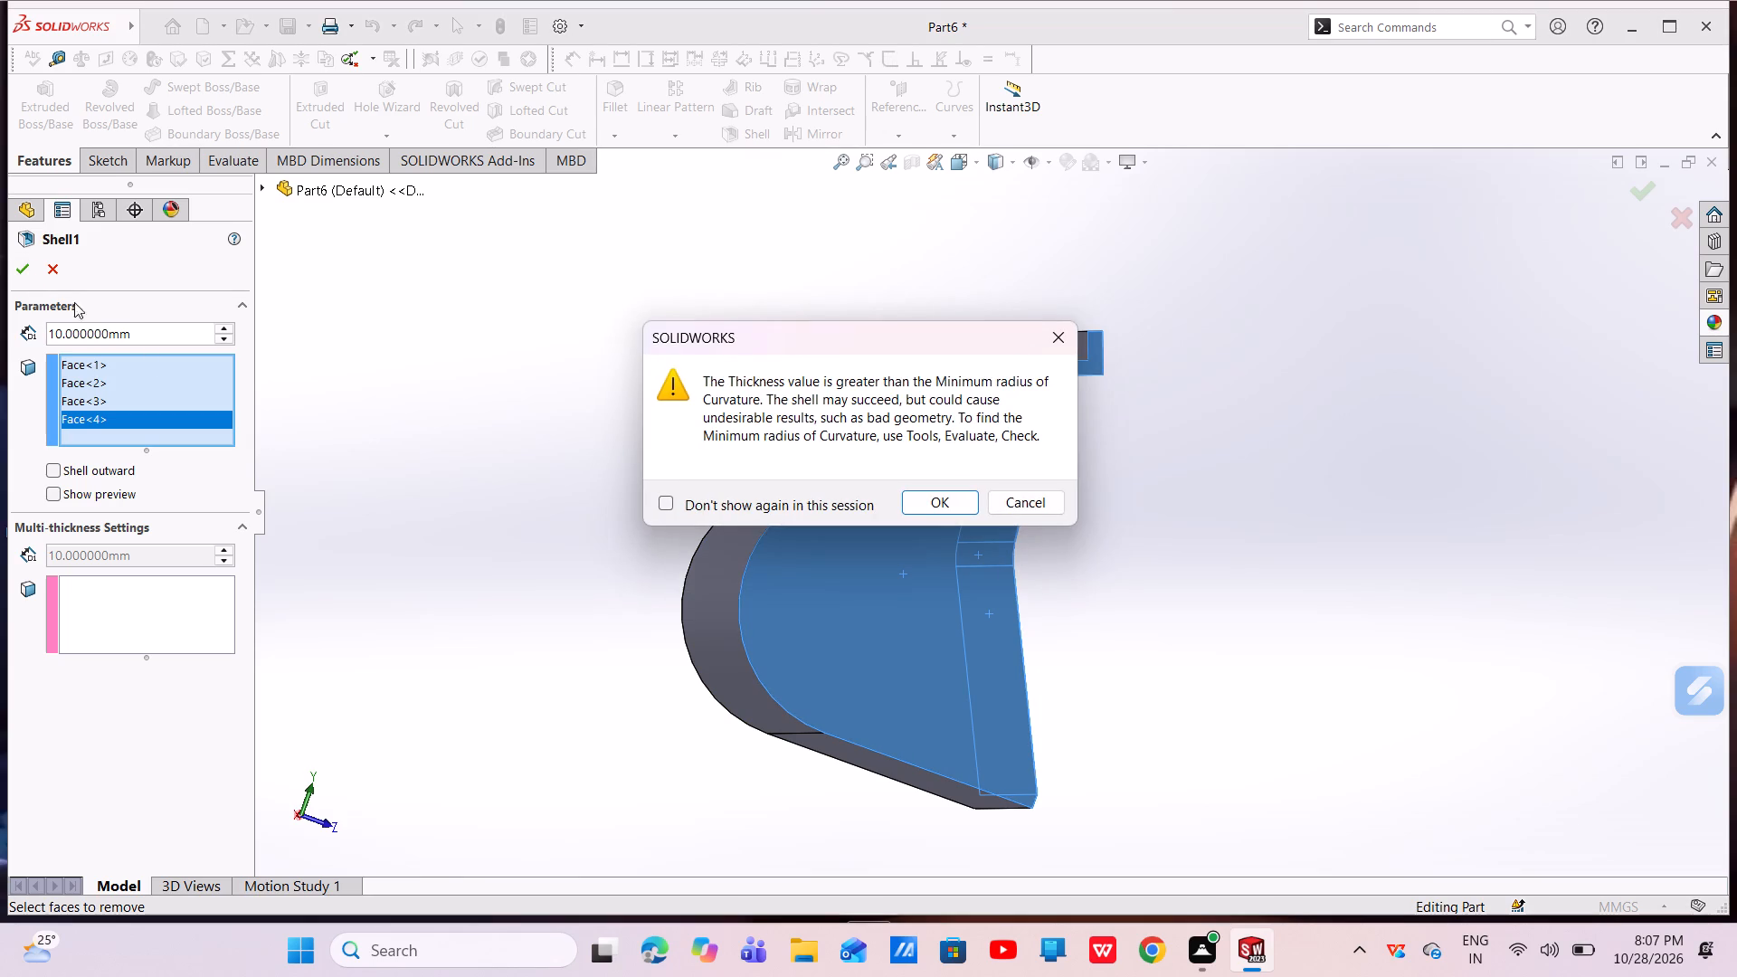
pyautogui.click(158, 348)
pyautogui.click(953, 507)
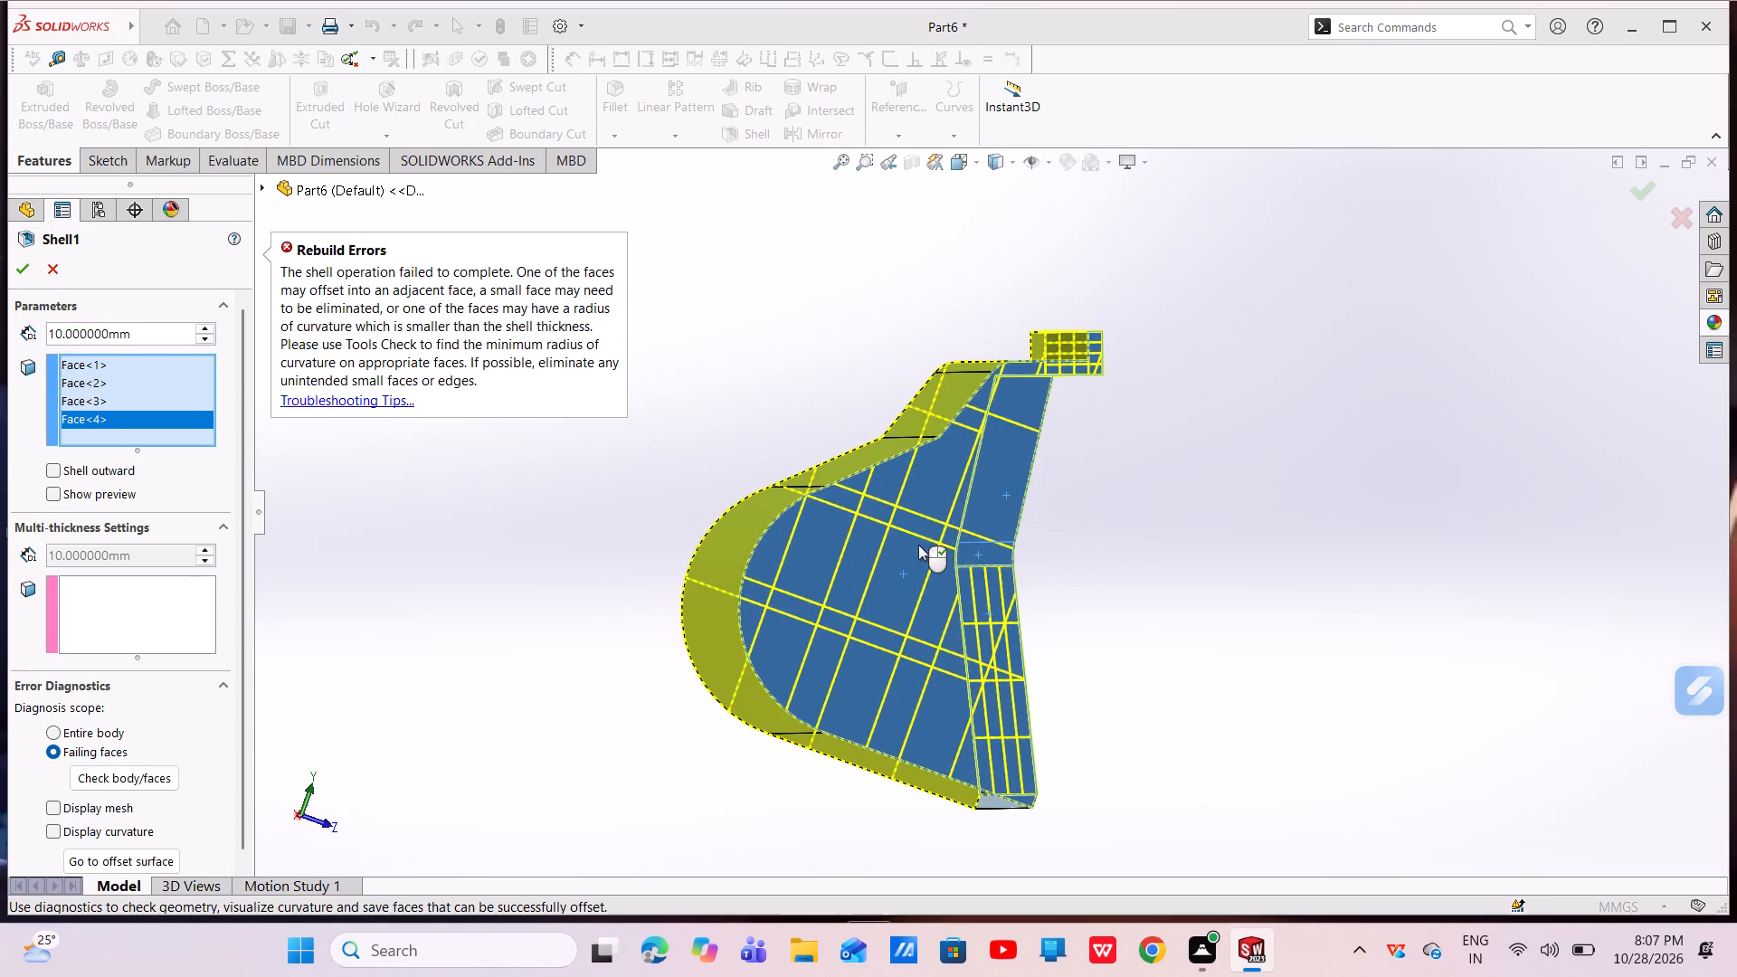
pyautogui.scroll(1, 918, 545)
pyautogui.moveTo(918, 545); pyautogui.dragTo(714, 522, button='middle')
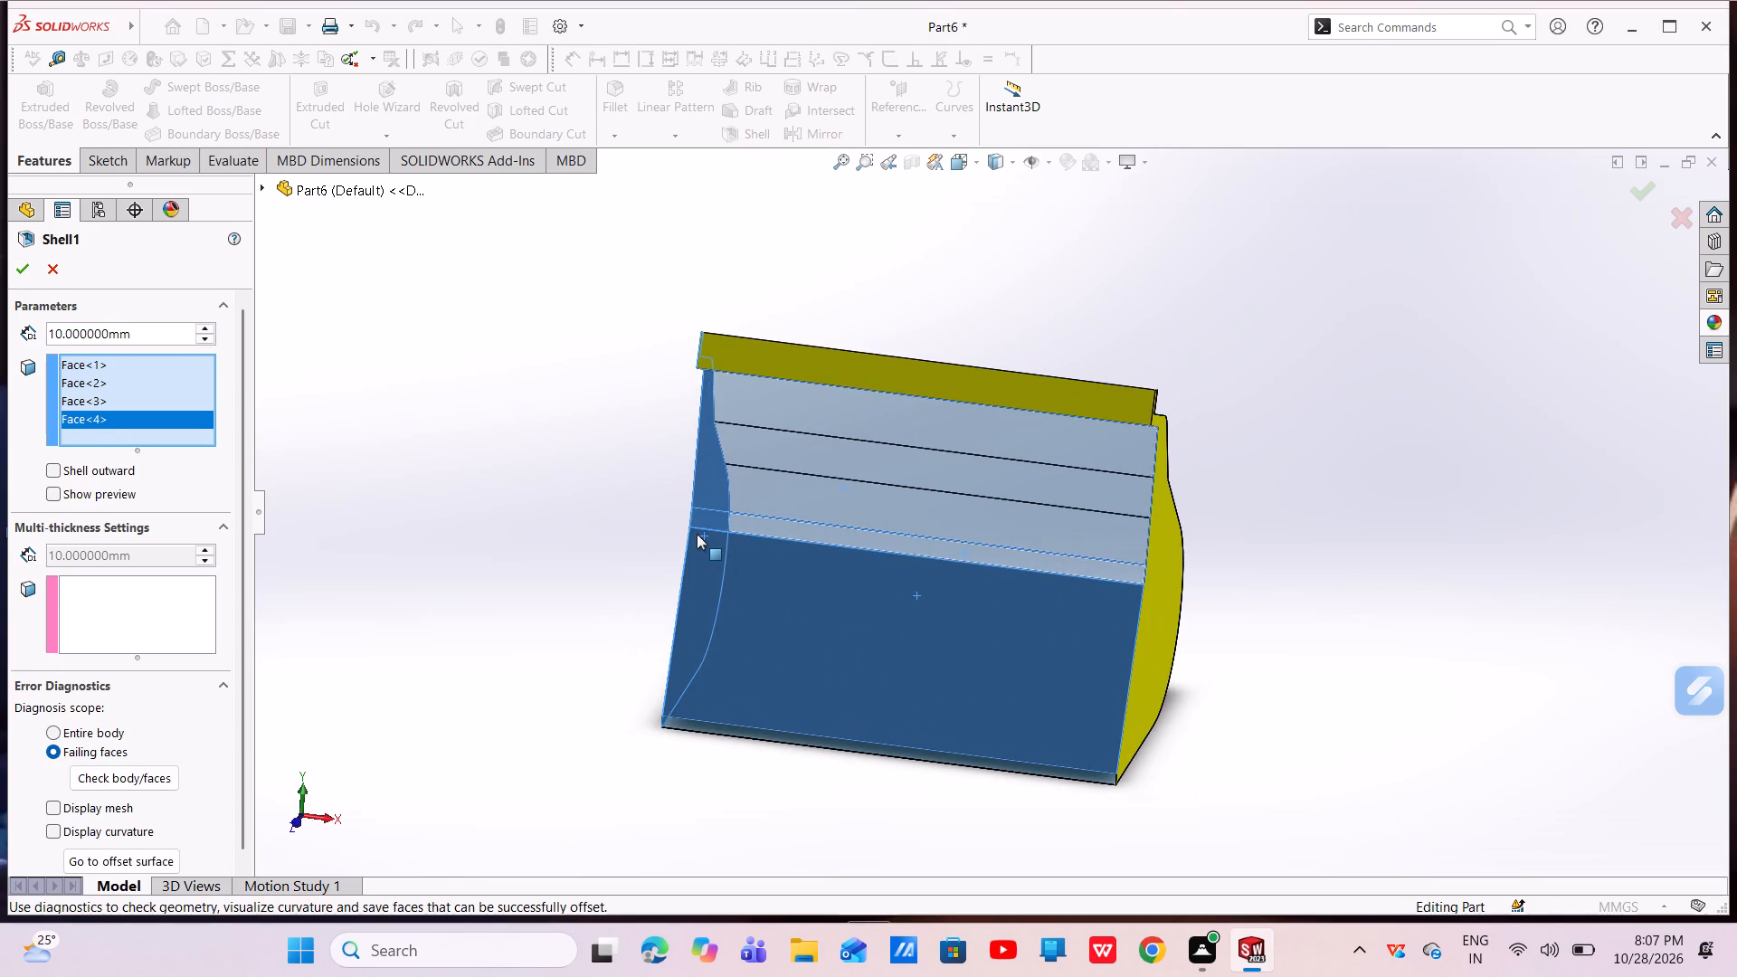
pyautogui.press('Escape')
# Shell the body 1 mm thick, removing both angled faces, the fillet between them, the narrow strip beneath and one profile-shaped end face.
pyautogui.scroll(1, 727, 541)
pyautogui.scroll(2, 924, 541)
pyautogui.moveTo(928, 541); pyautogui.dragTo(994, 479, button='middle')
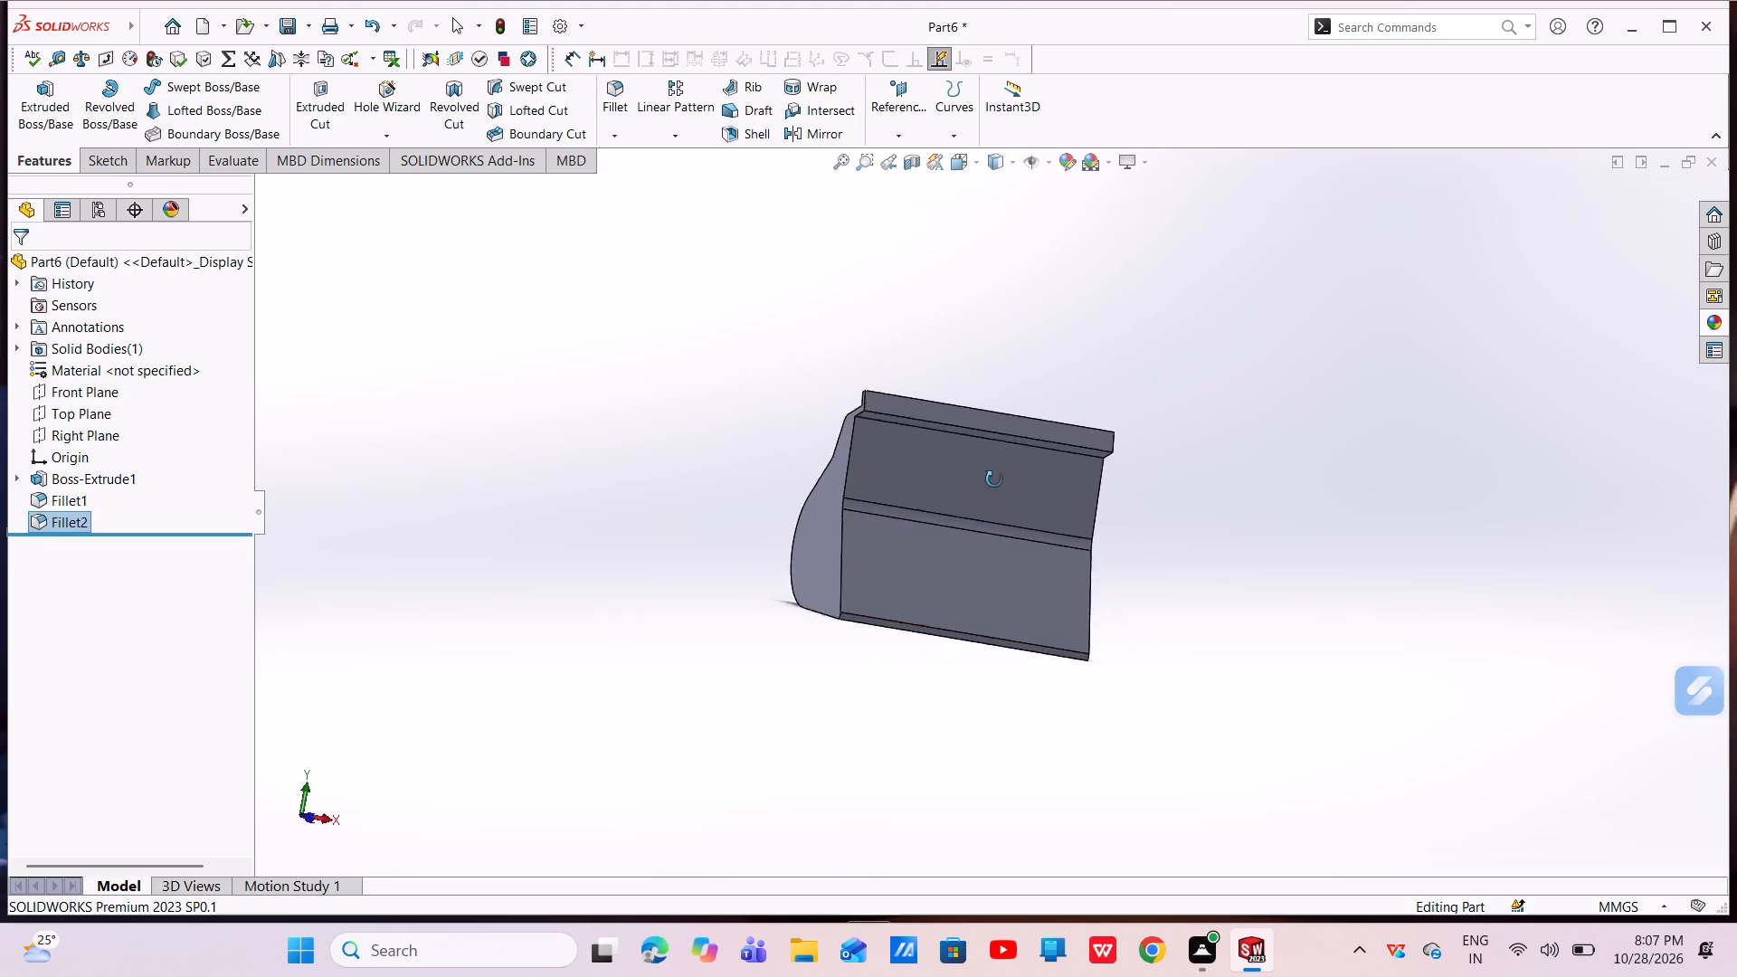
pyautogui.moveTo(994, 479); pyautogui.dragTo(1087, 572, button='middle')
pyautogui.scroll(-2, 935, 536)
pyautogui.scroll(1, 935, 536)
pyautogui.scroll(-1, 935, 535)
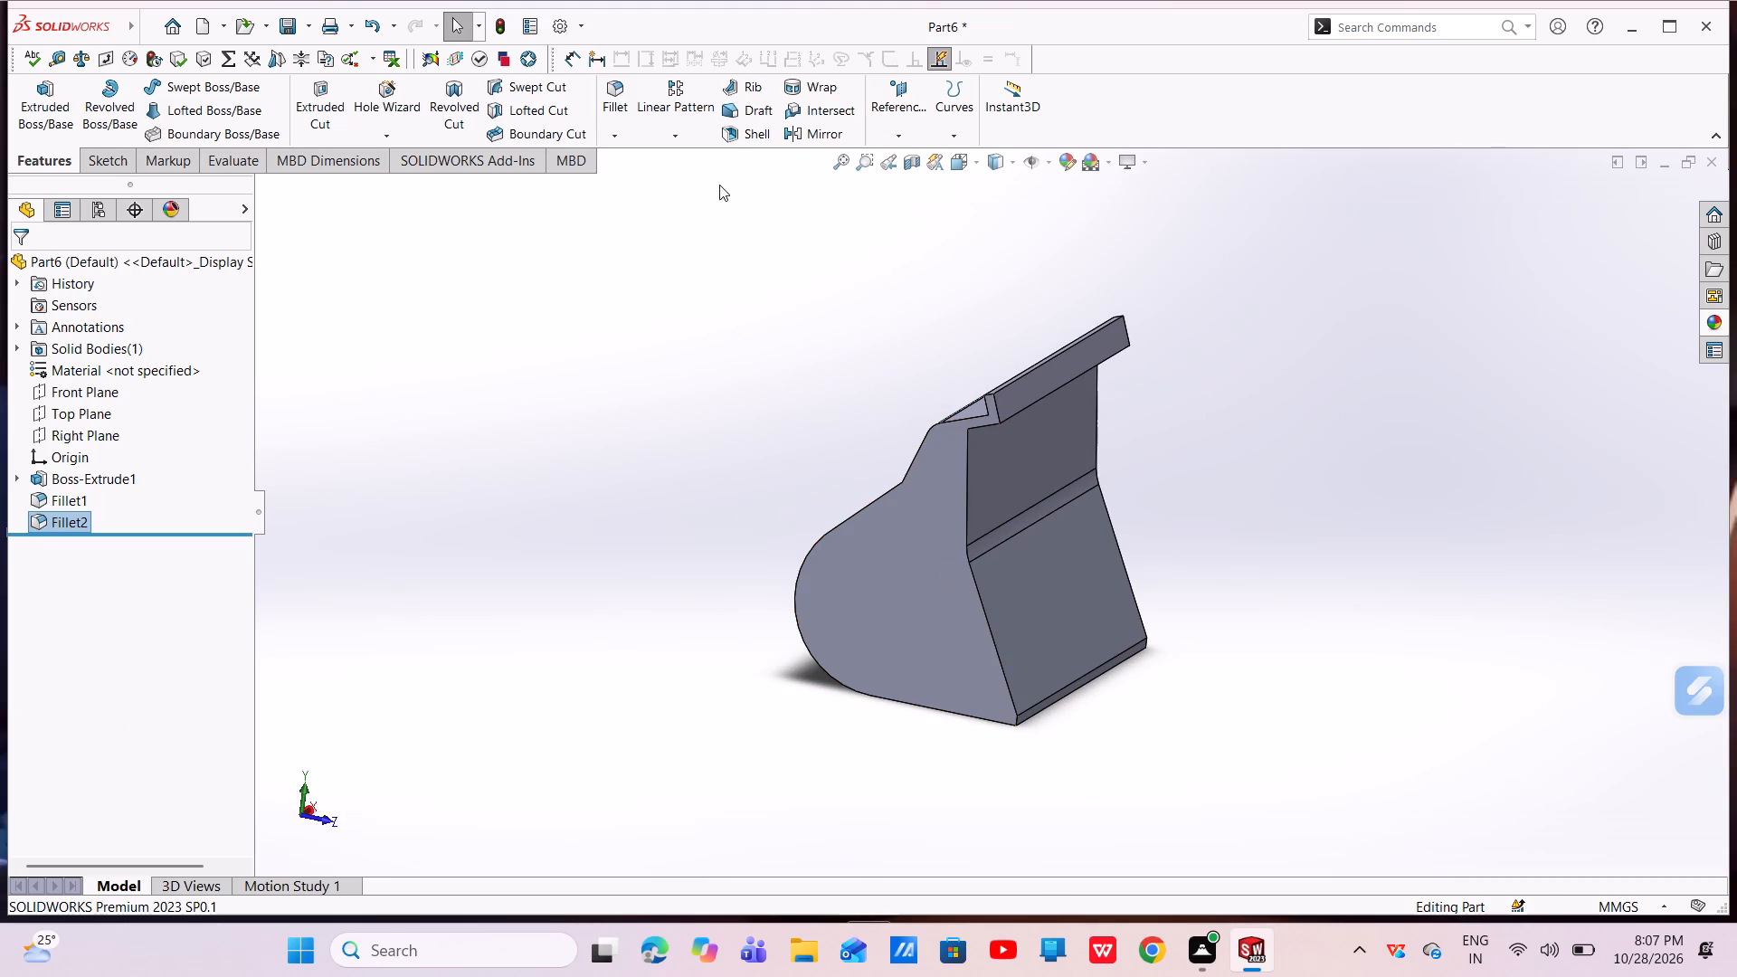
pyautogui.click(737, 142)
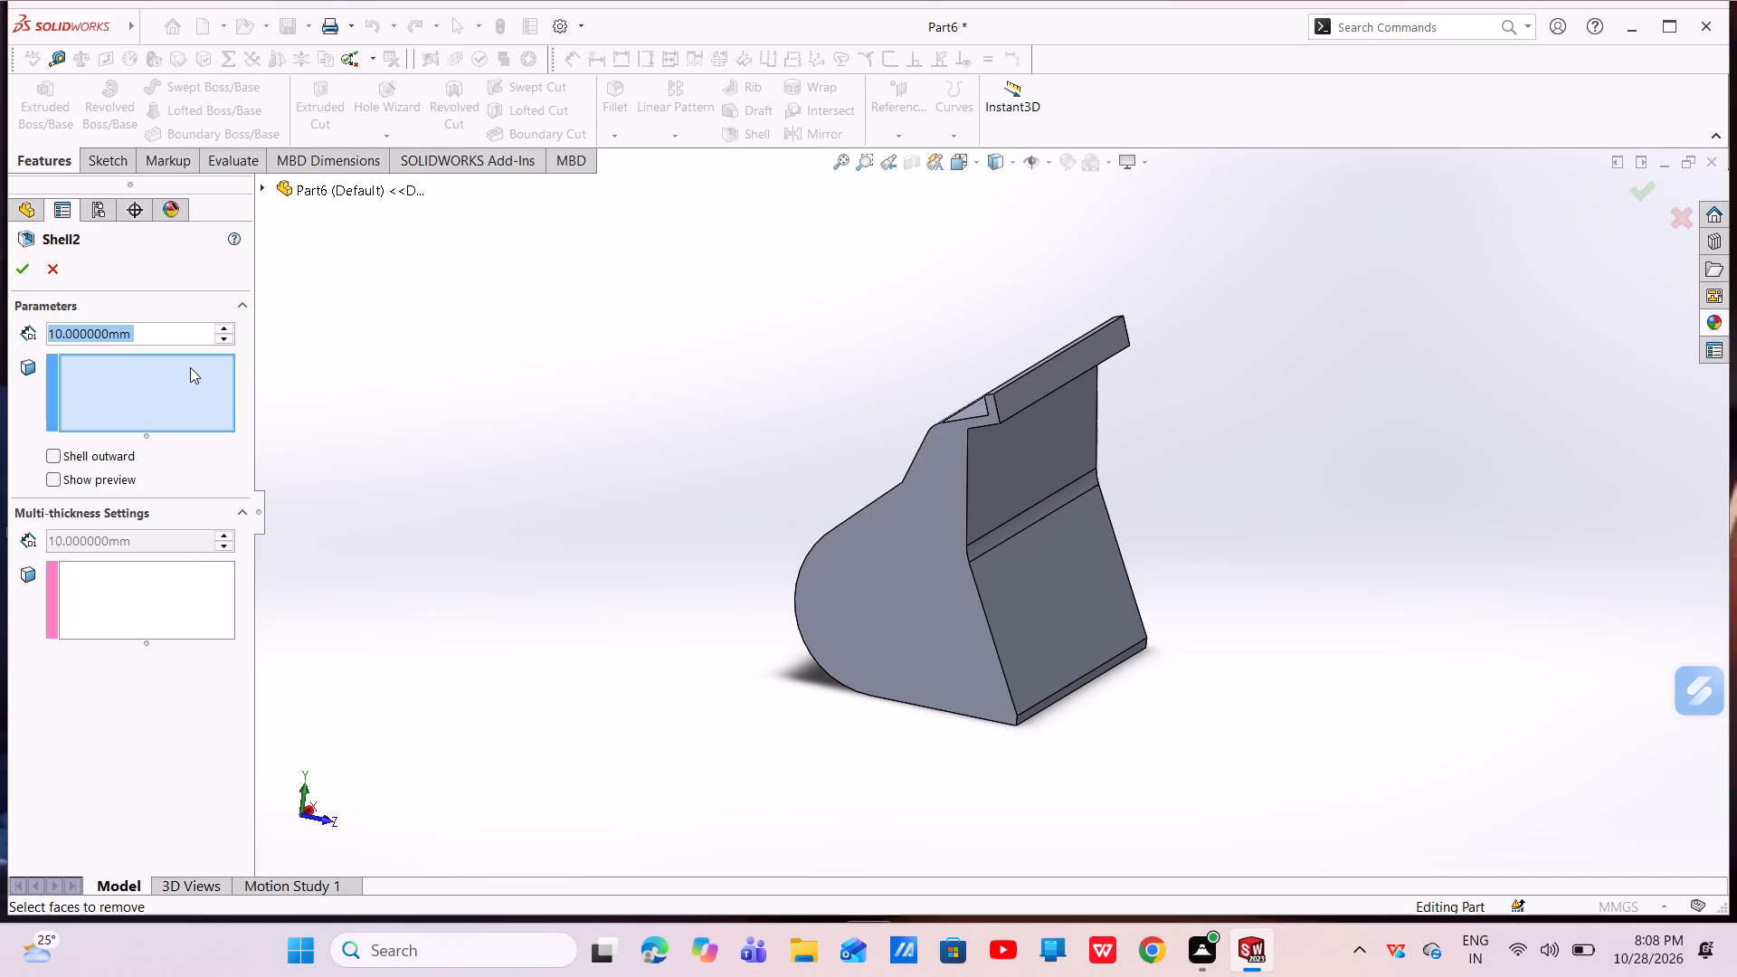
pyautogui.press('BackSpace')
pyautogui.press('1')
pyautogui.press('Return')
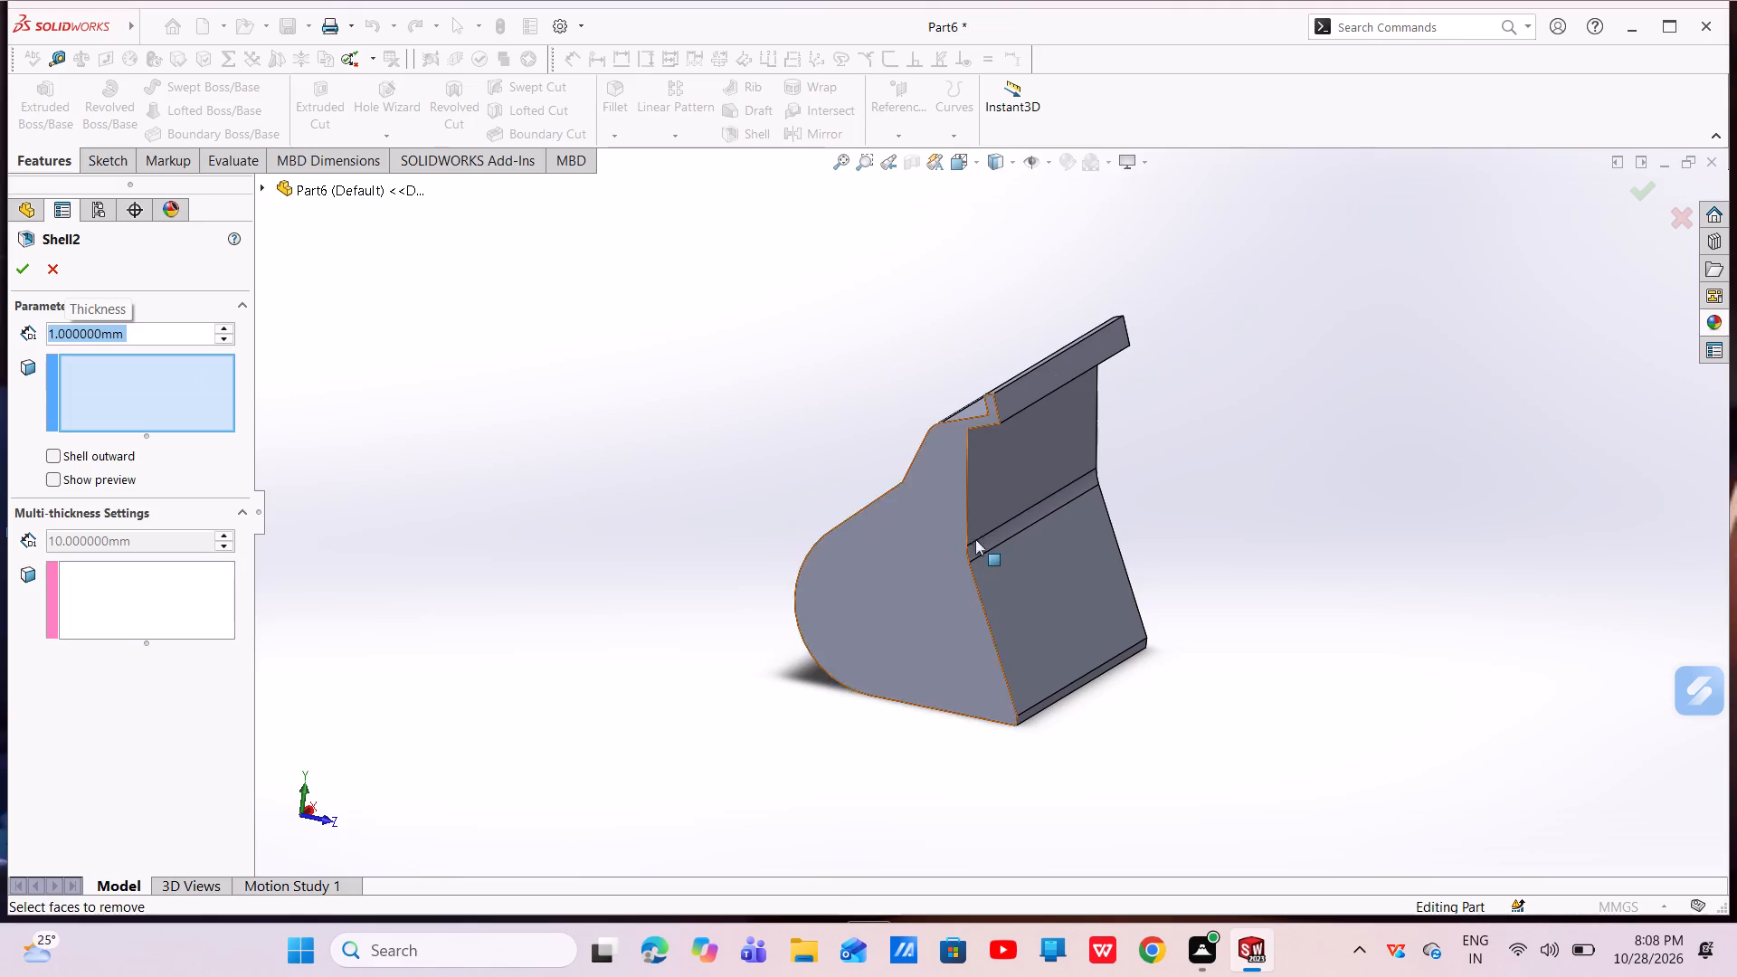
pyautogui.moveTo(1005, 537); pyautogui.dragTo(943, 486, button='middle')
pyautogui.click(944, 445)
pyautogui.click(973, 507)
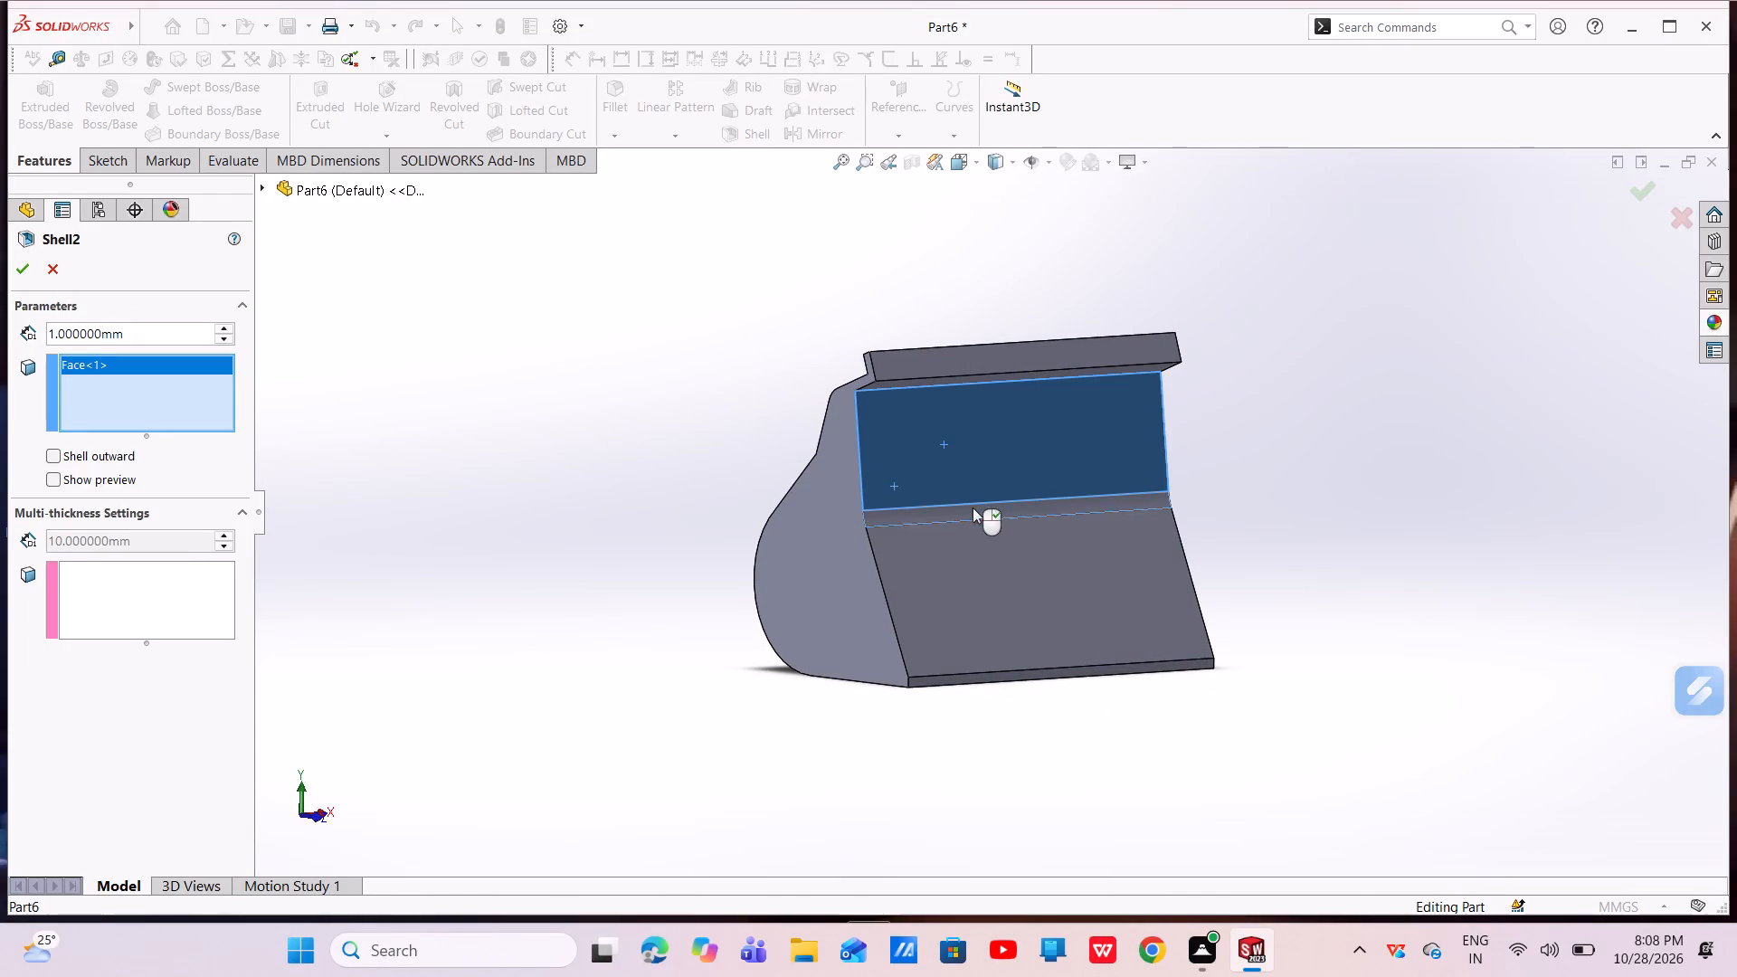
pyautogui.click(1002, 569)
pyautogui.scroll(-4, 988, 671)
pyautogui.click(957, 646)
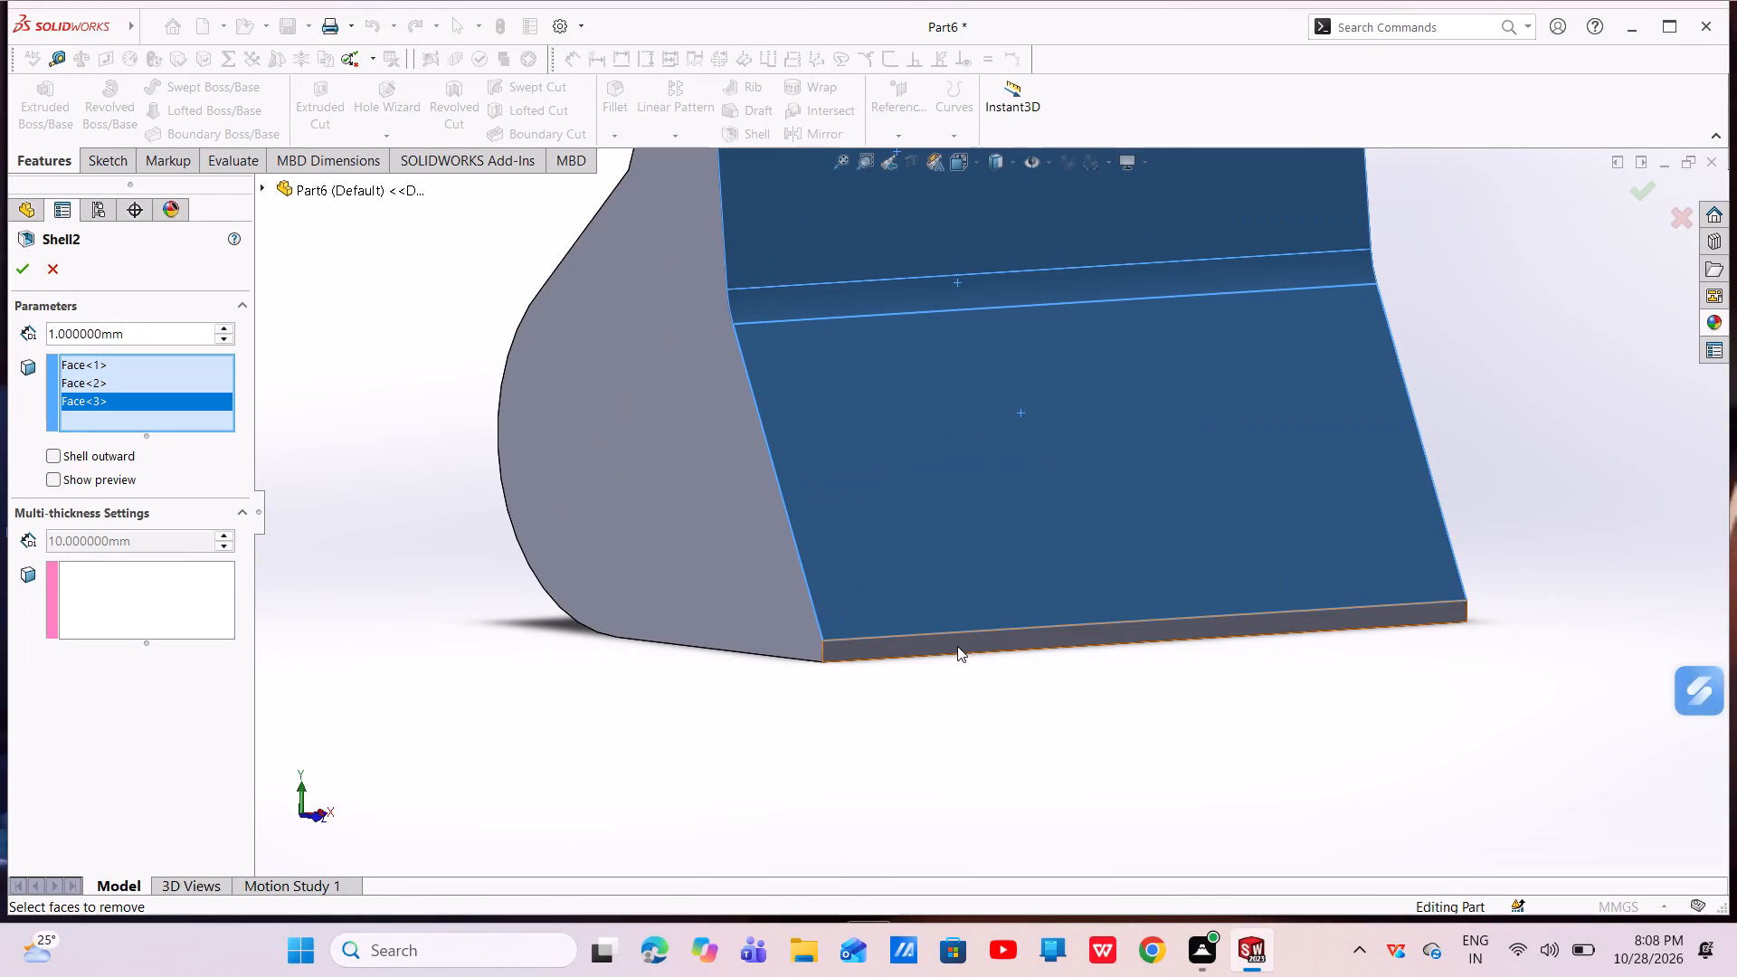
pyautogui.click(615, 461)
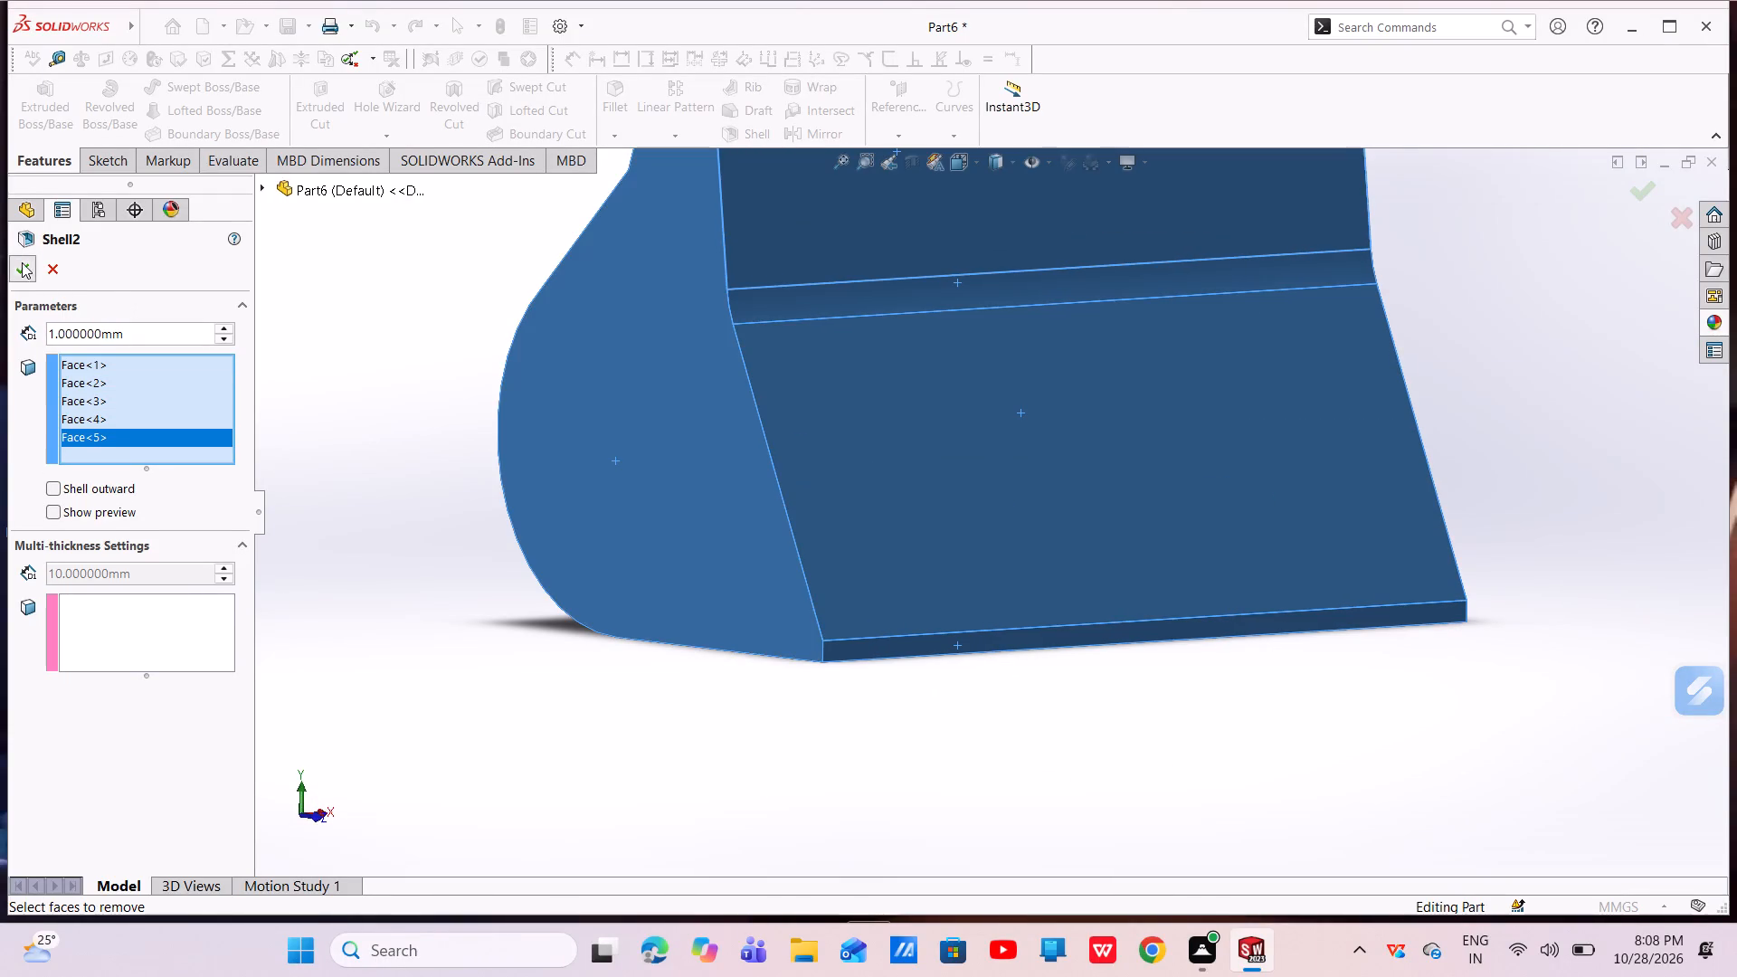
pyautogui.click(22, 262)
# Examine the shelled body's interior, open end and outer walls from several directions.
pyautogui.scroll(4, 1270, 412)
pyautogui.moveTo(1217, 459); pyautogui.dragTo(1073, 413, button='middle')
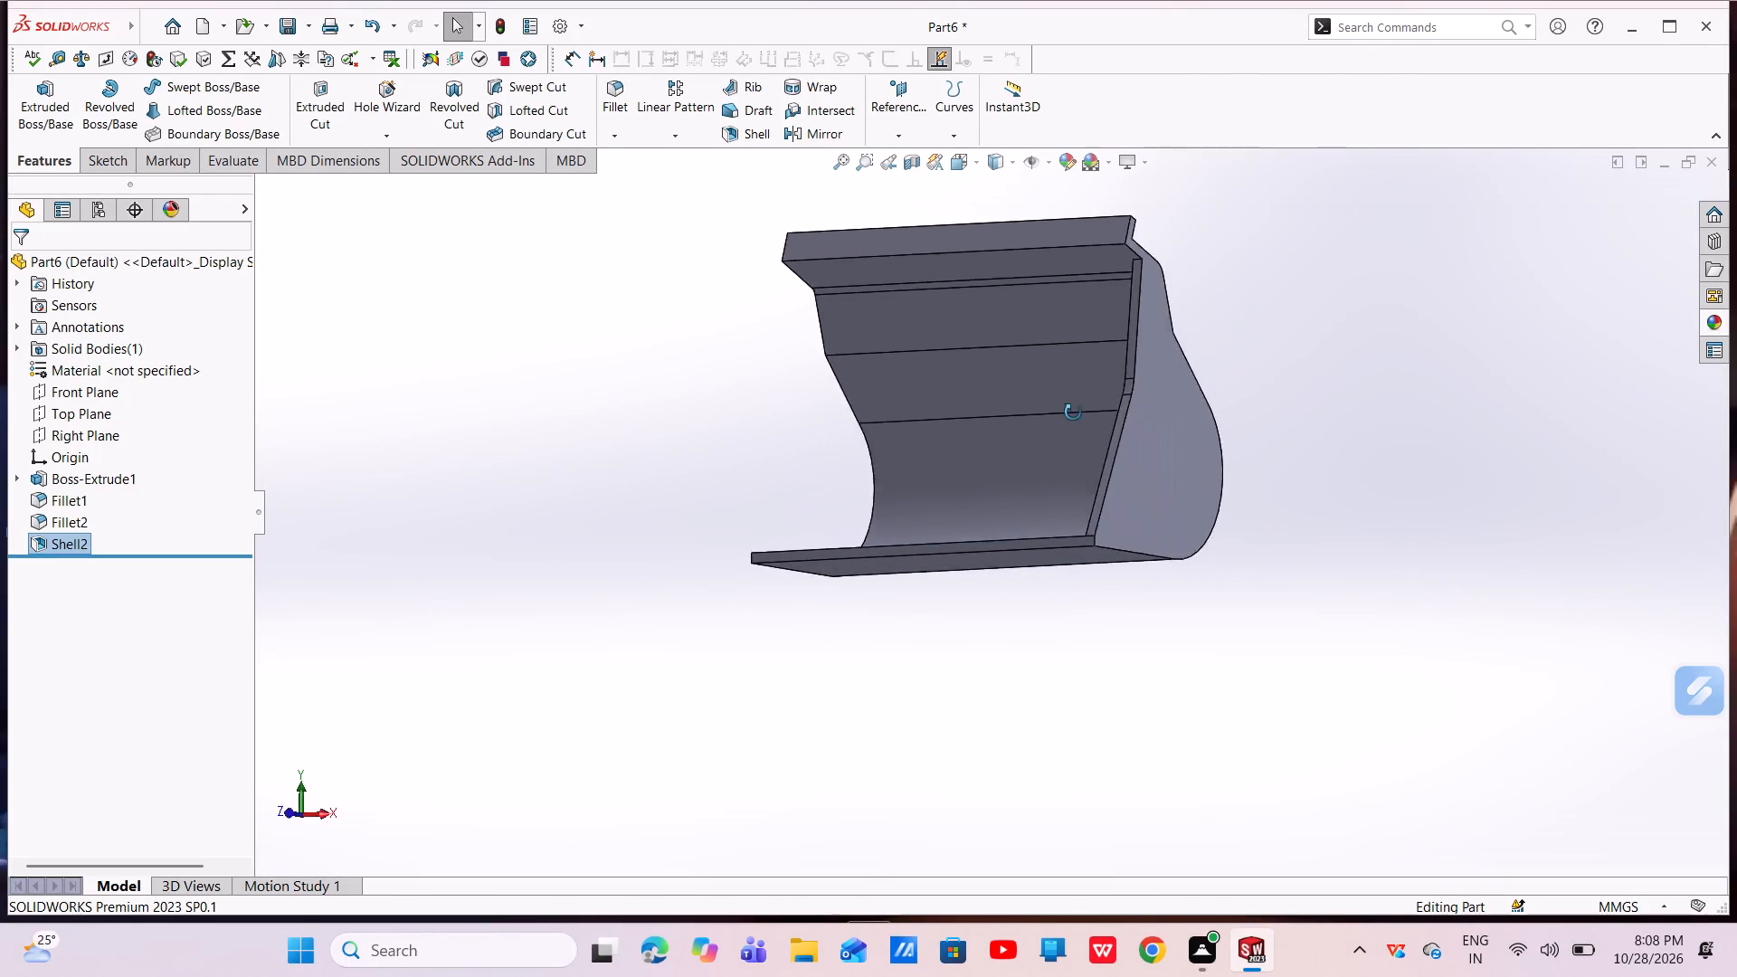
pyautogui.moveTo(1073, 413); pyautogui.dragTo(1088, 538, button='middle')
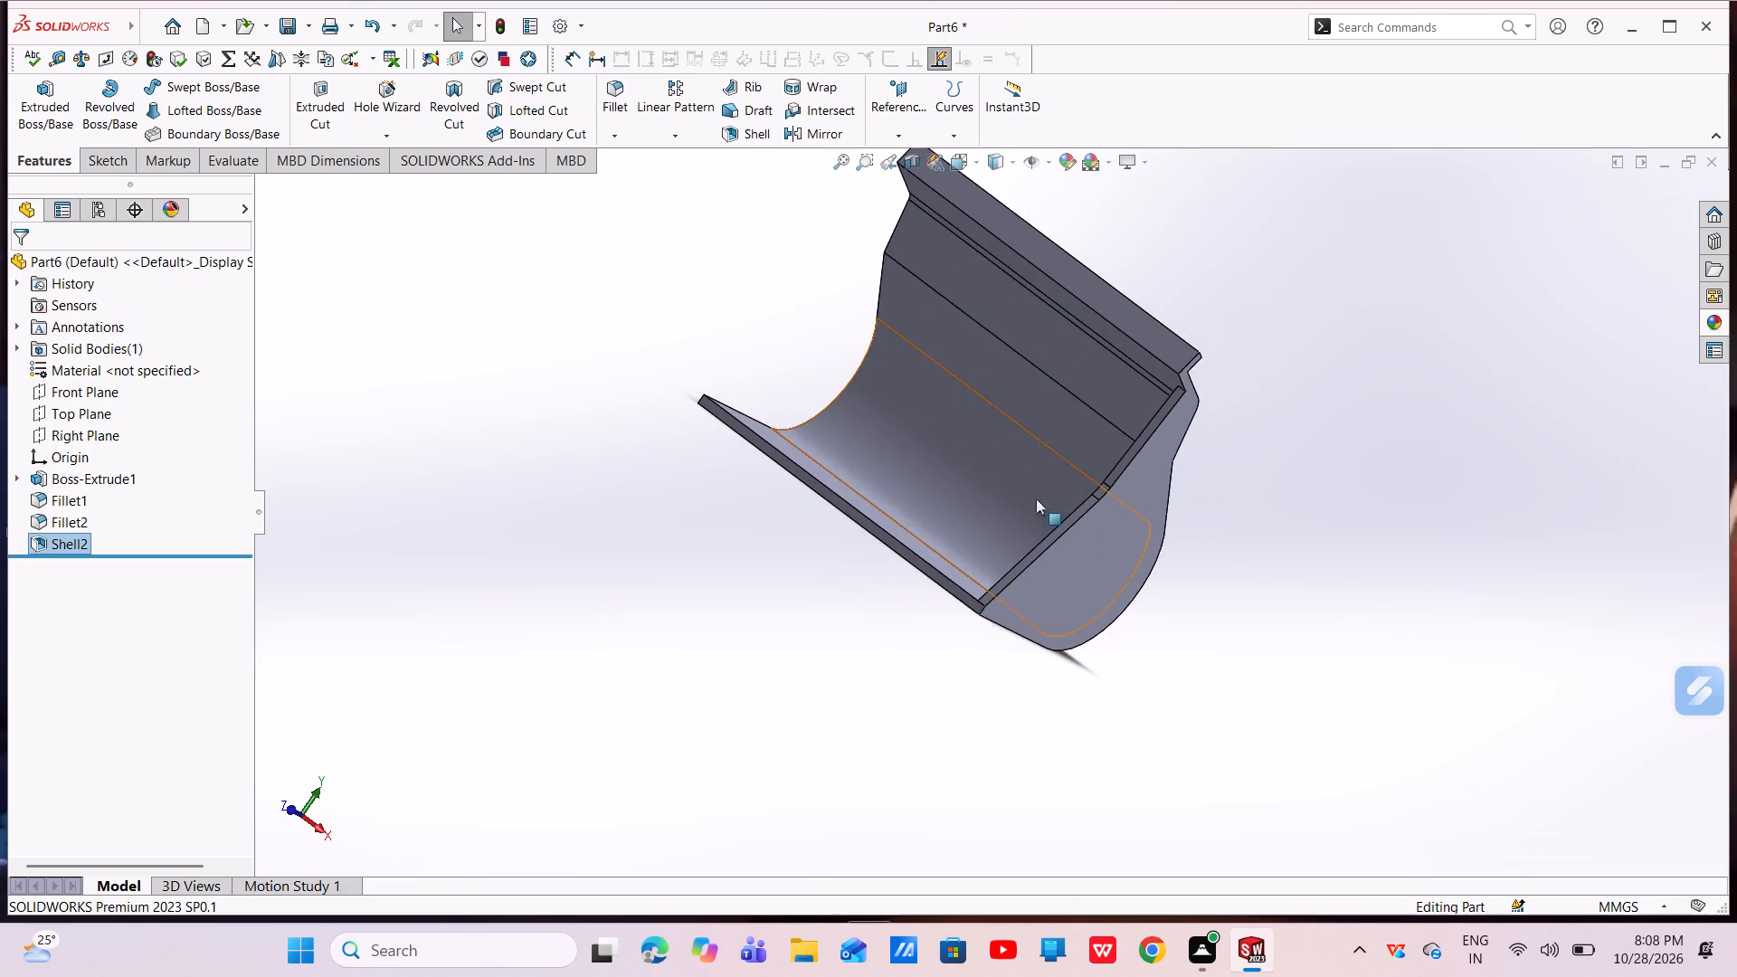
pyautogui.scroll(3, 1003, 488)
pyautogui.moveTo(984, 450); pyautogui.dragTo(1017, 475, button='middle')
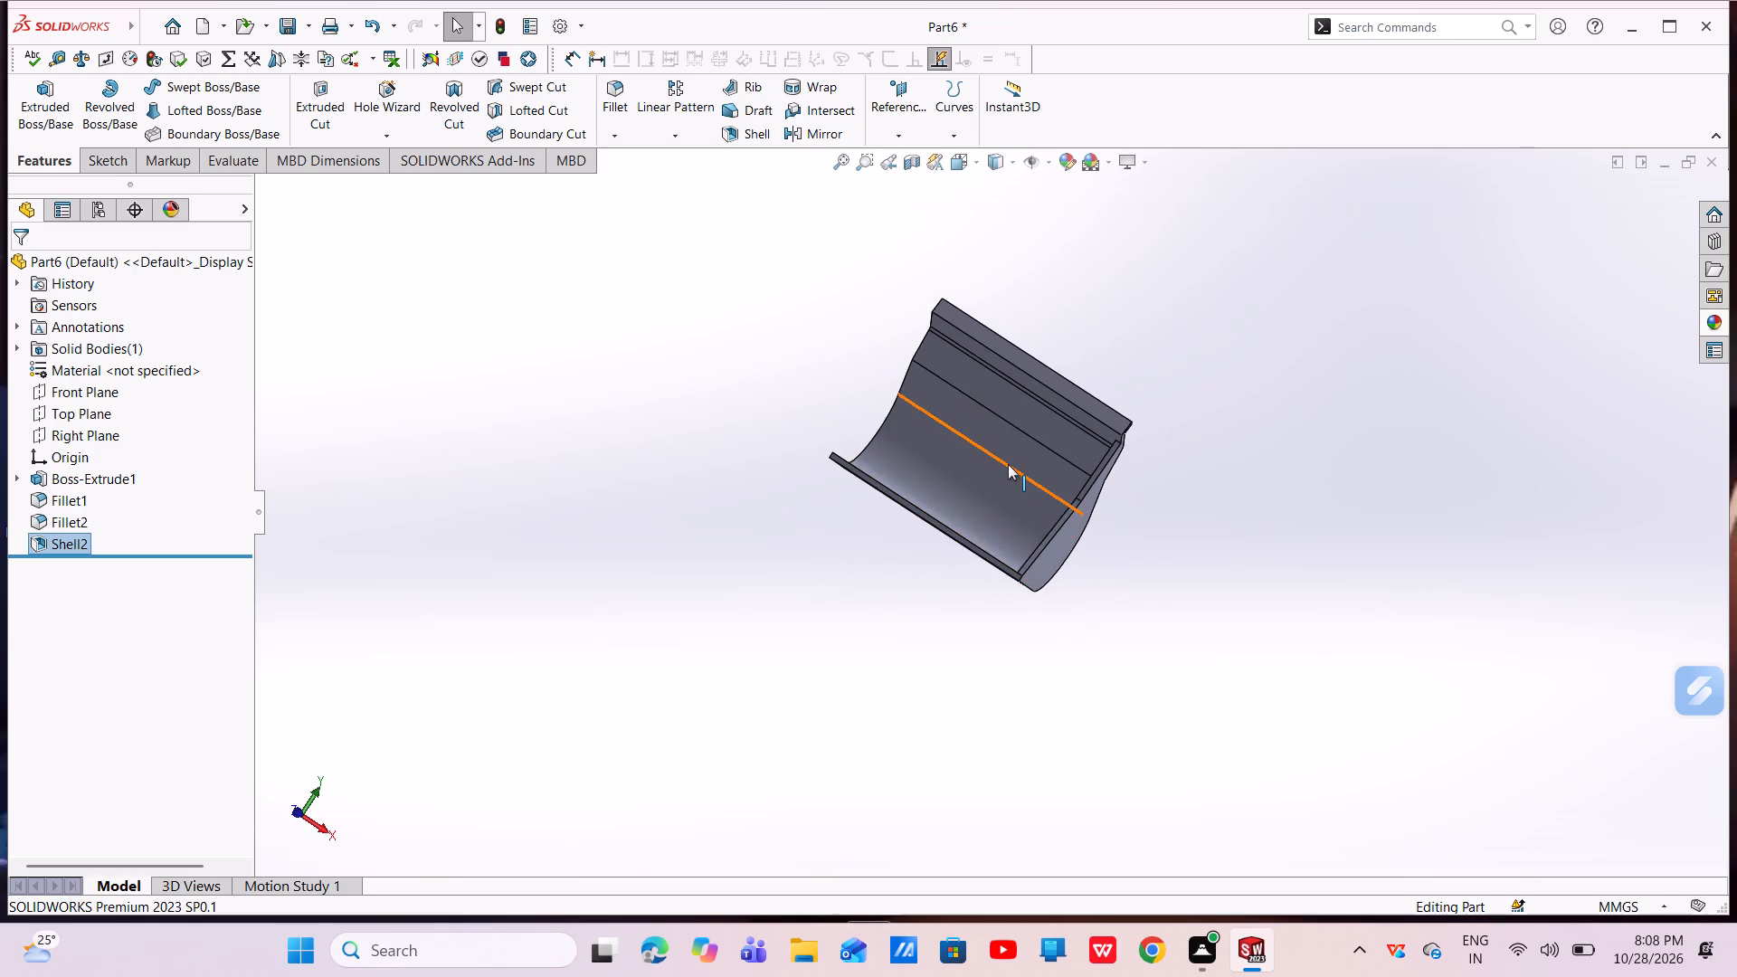
pyautogui.scroll(-2, 1008, 463)
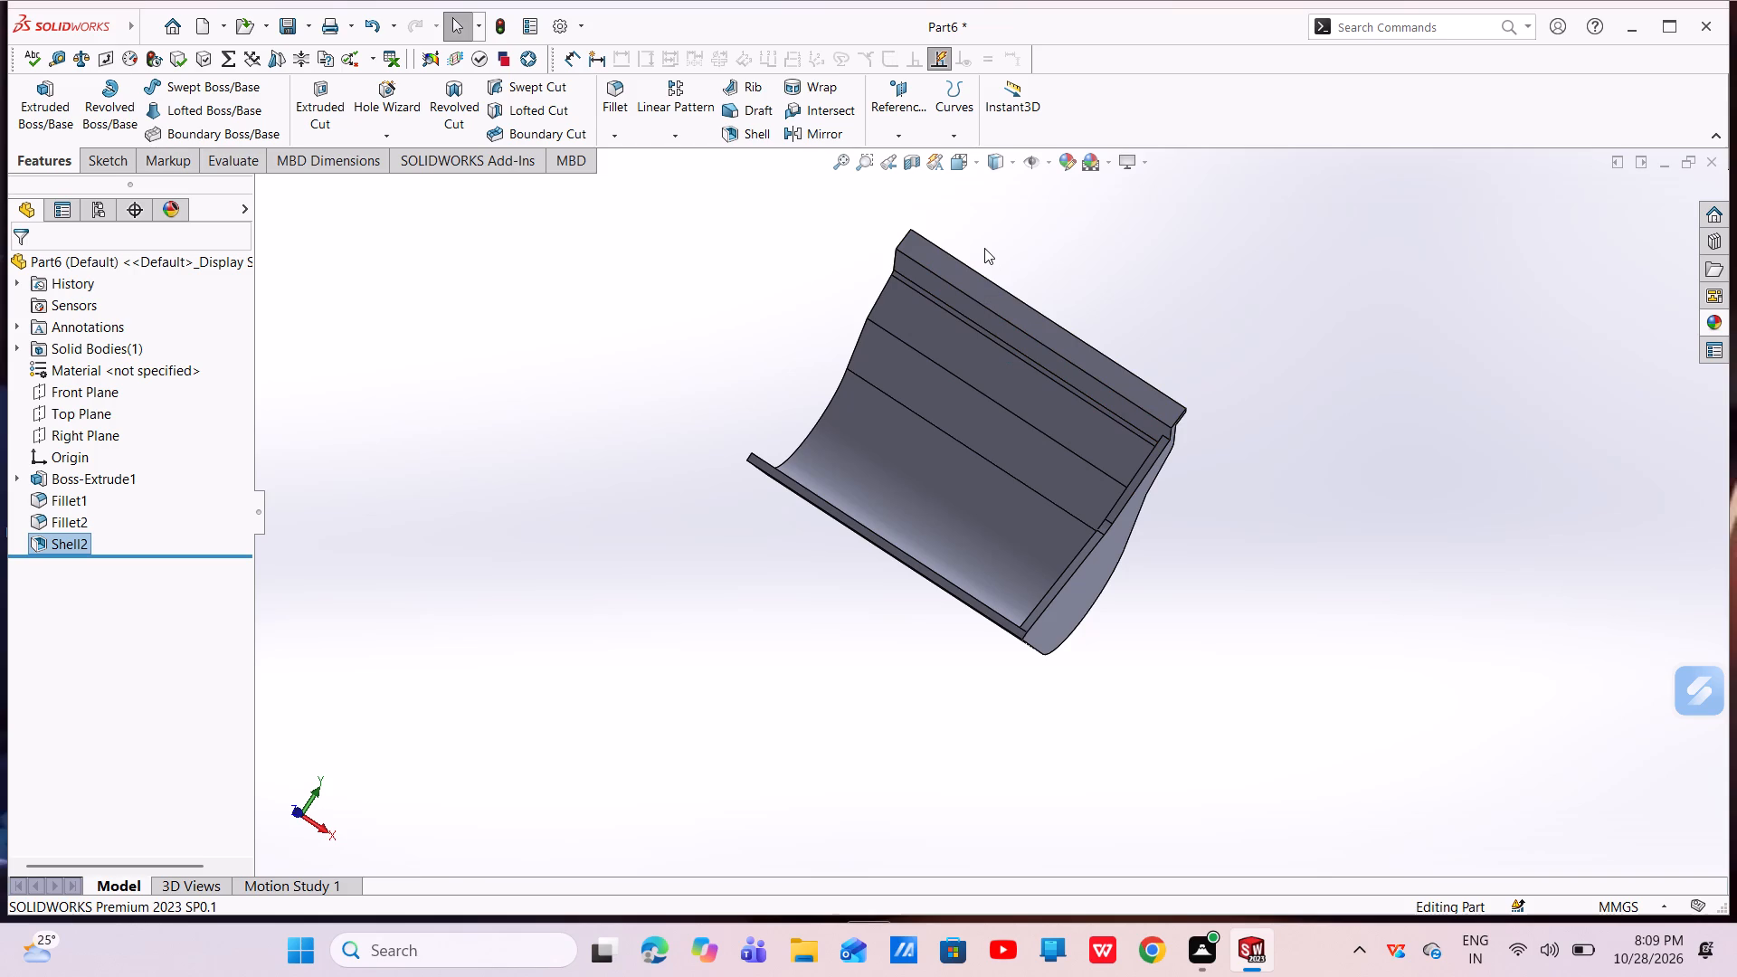
pyautogui.scroll(3, 951, 334)
pyautogui.moveTo(952, 345); pyautogui.dragTo(1007, 439, button='middle')
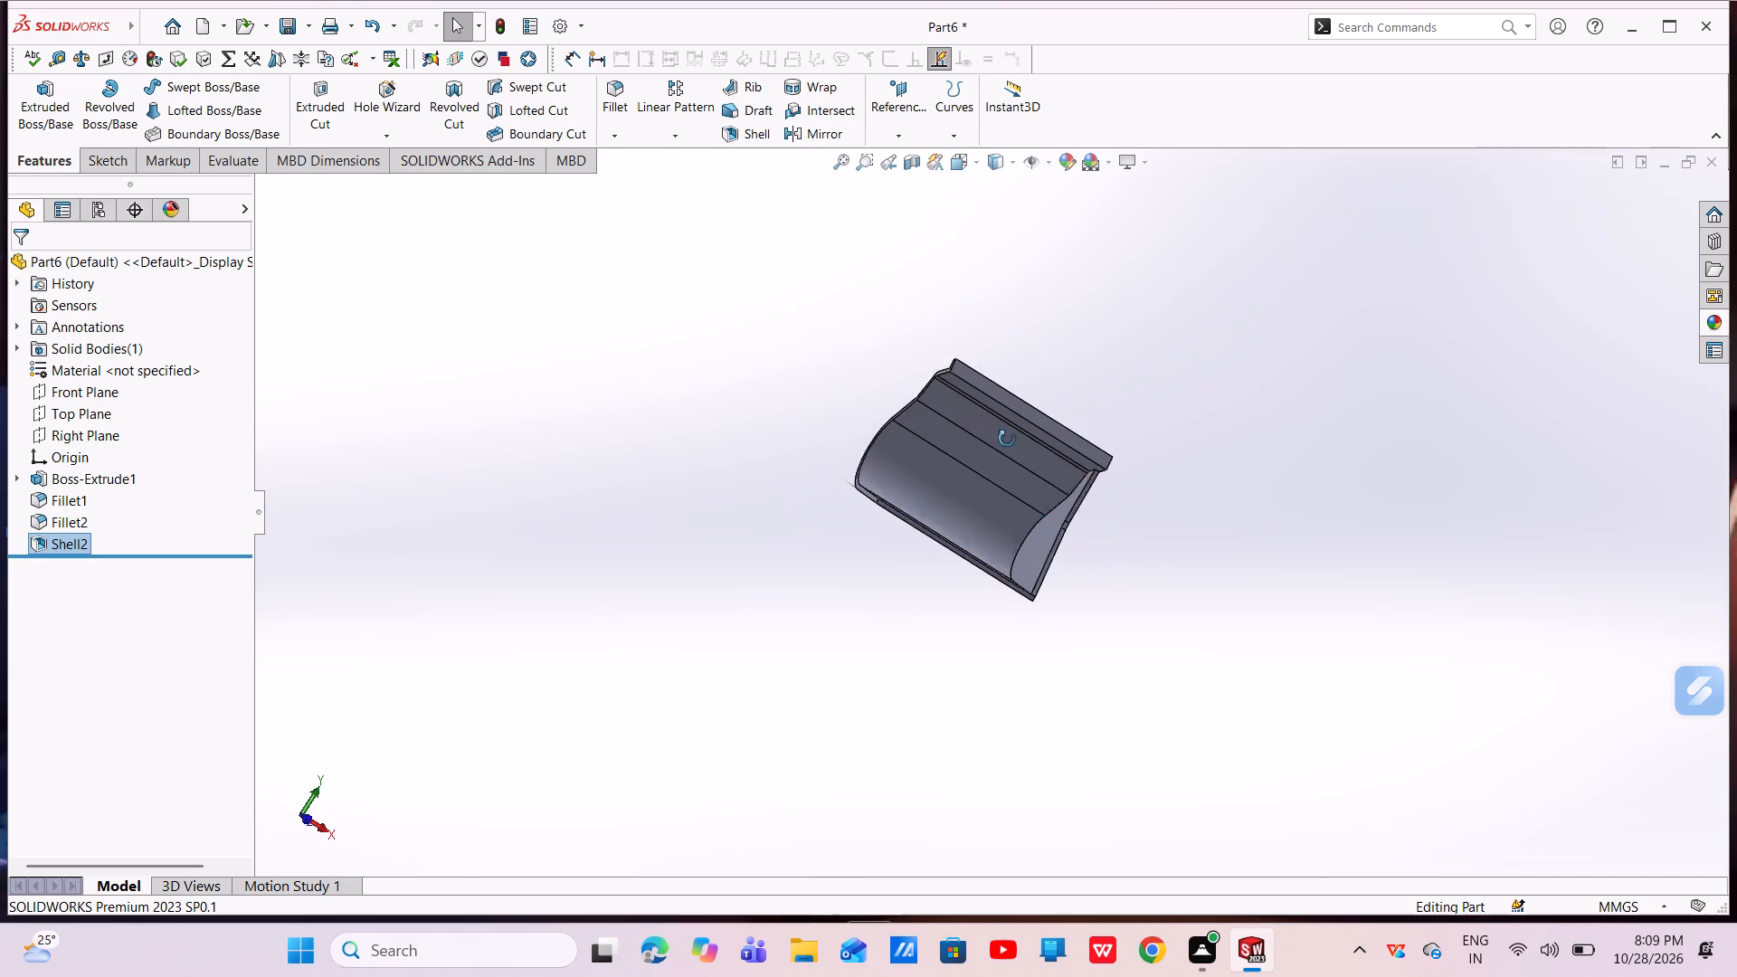
pyautogui.moveTo(1007, 439); pyautogui.dragTo(1070, 537, button='middle')
pyautogui.scroll(-6, 992, 463)
pyautogui.scroll(3, 1159, 526)
pyautogui.moveTo(1137, 515); pyautogui.dragTo(1055, 503, button='middle')
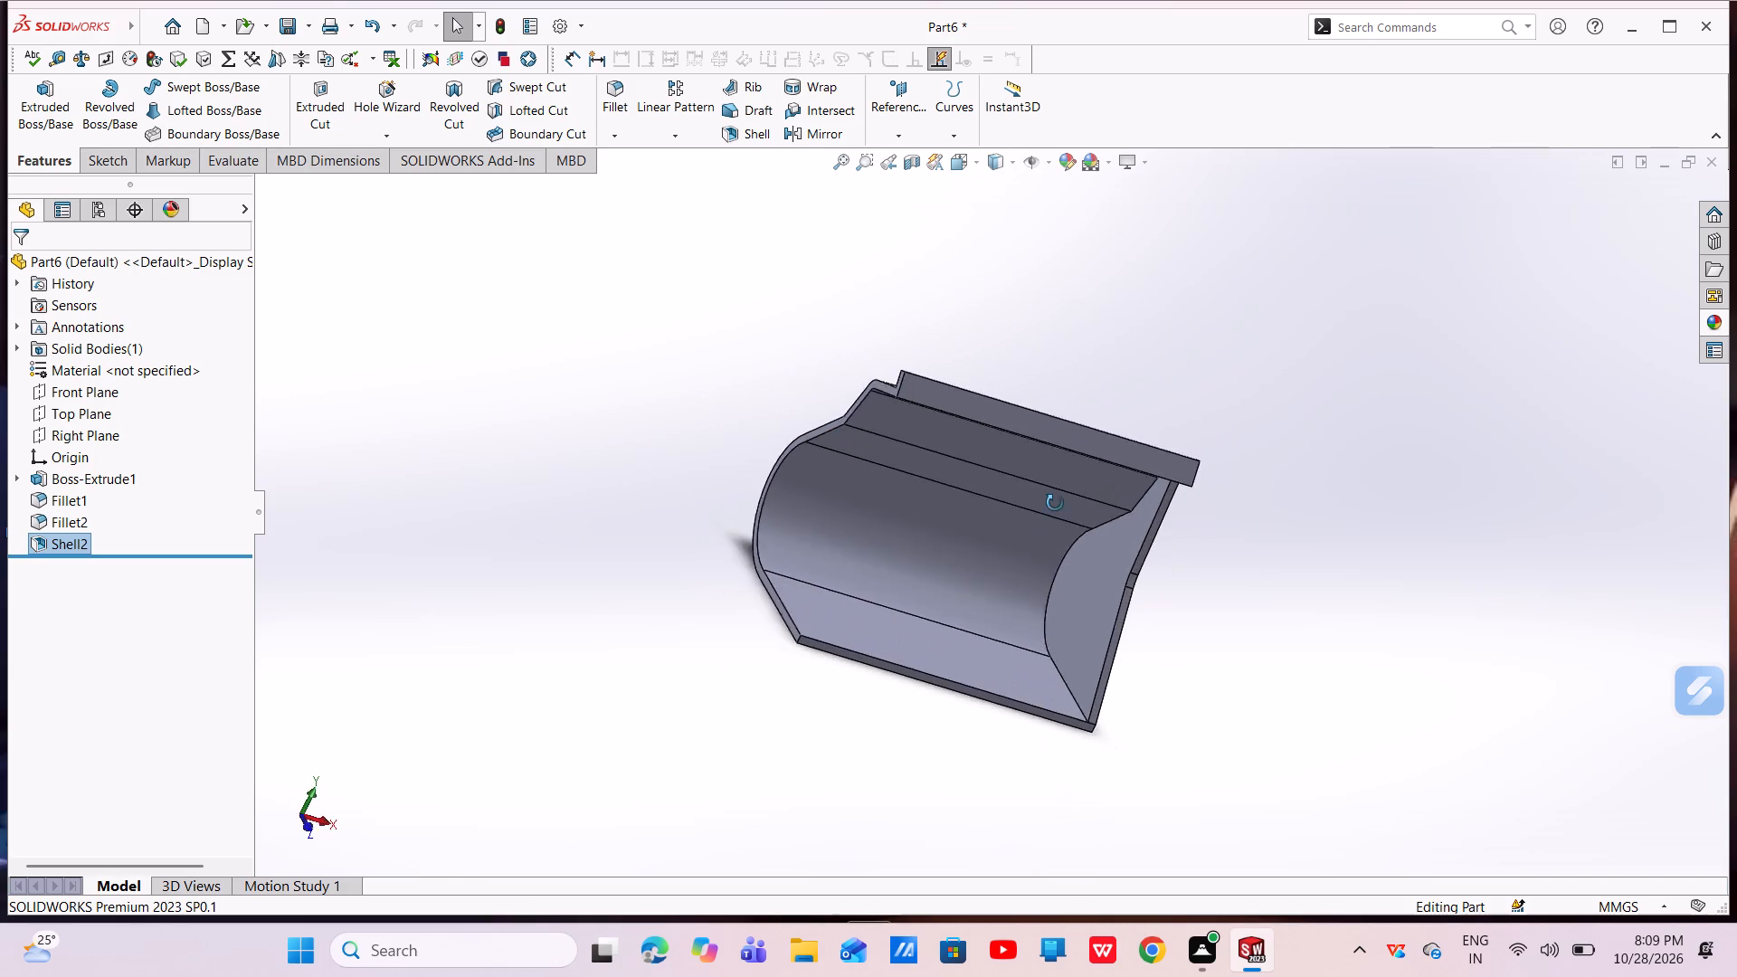
pyautogui.moveTo(1055, 503); pyautogui.dragTo(908, 550, button='middle')
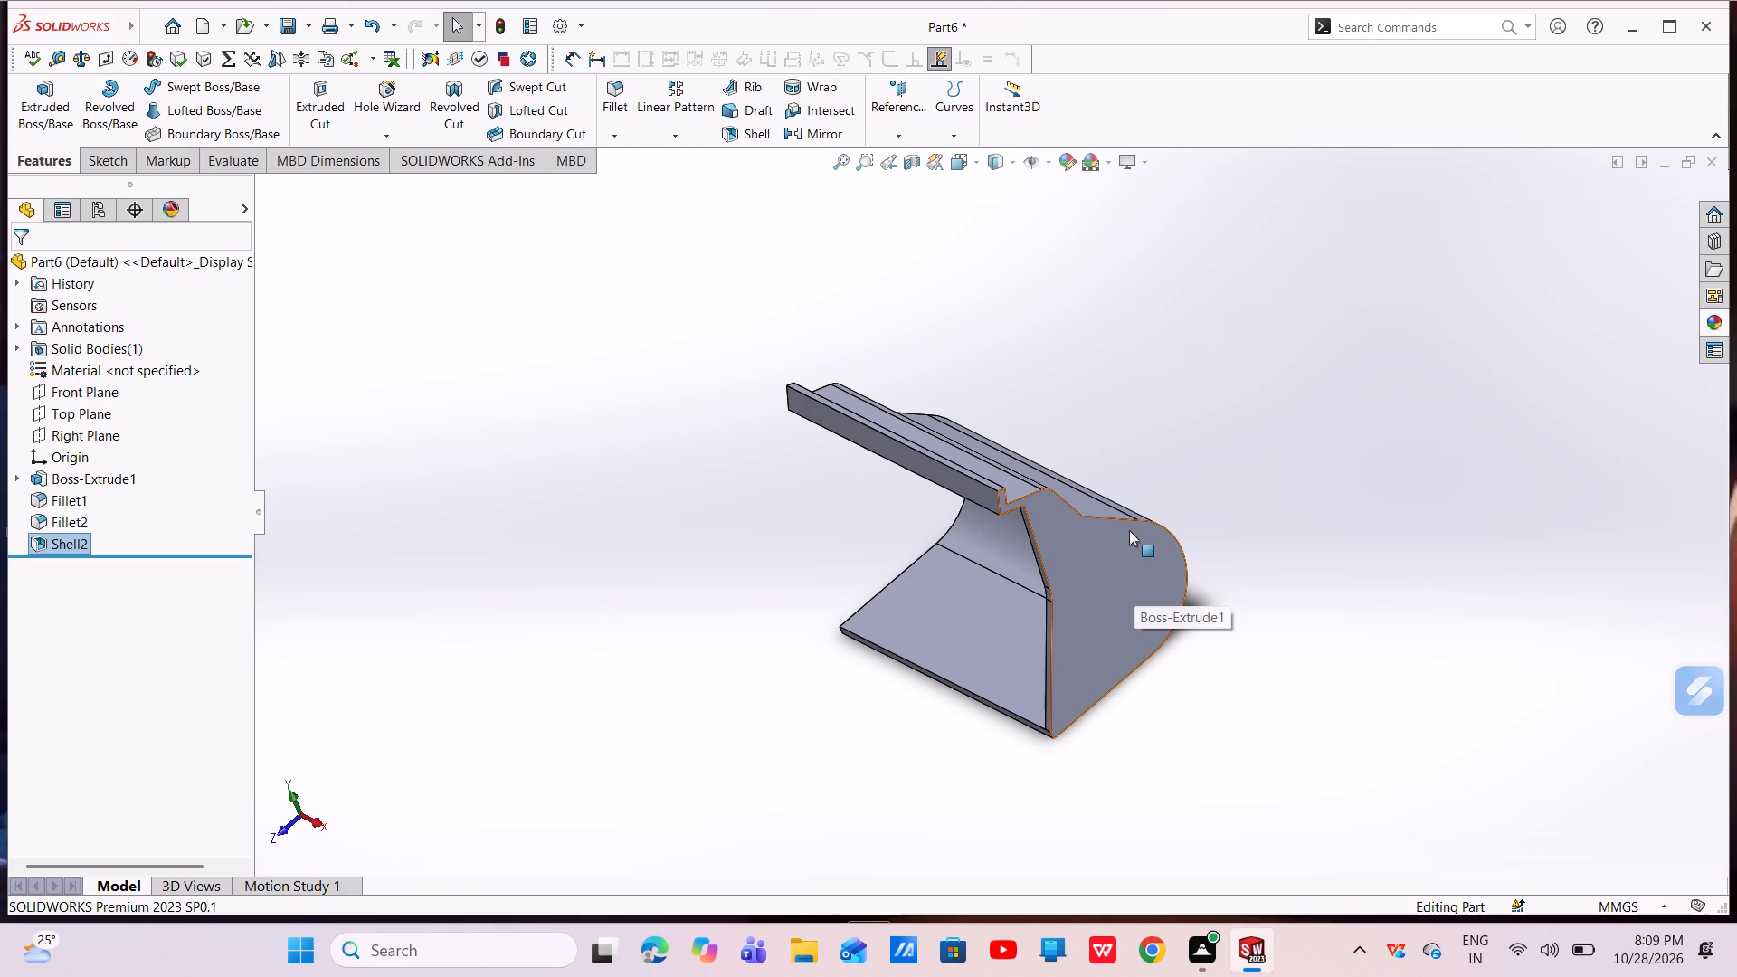
# Start a sketch on the Right Plane and draw a corner rectangle about 4.9 by 1.3 mm overlapping the bottom wall's free end at the origin.
pyautogui.click(60, 431)
pyautogui.click(73, 403)
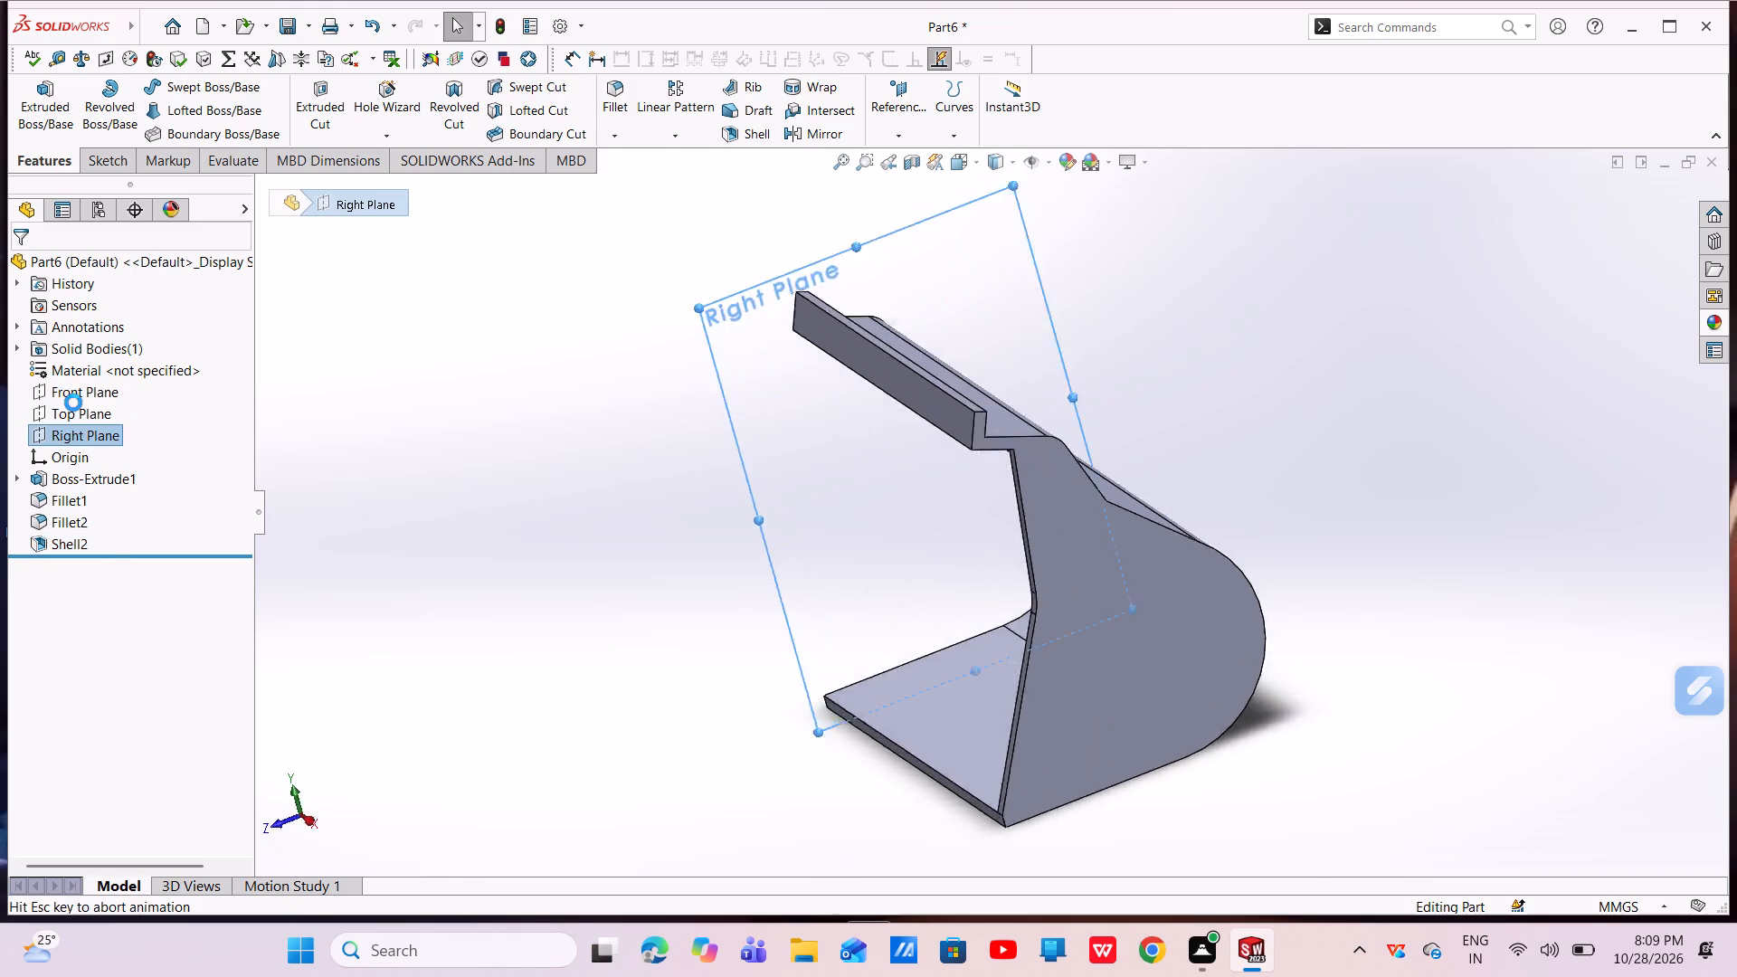
pyautogui.rightClick(133, 433)
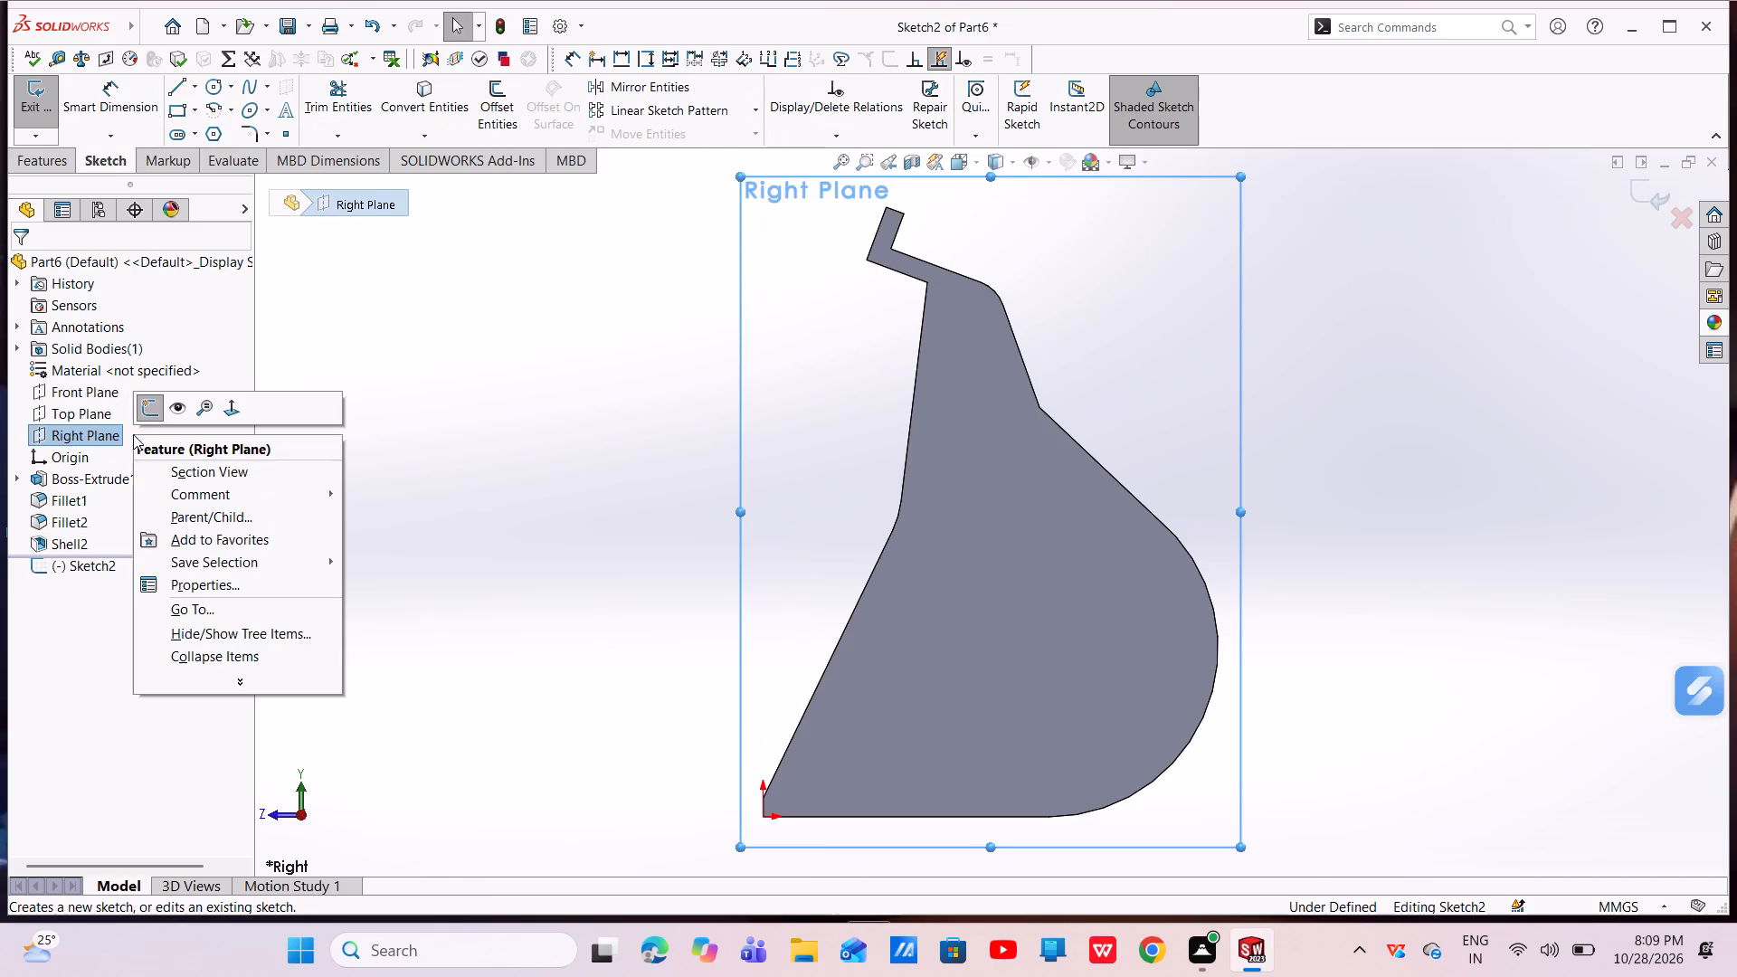
pyautogui.click(224, 413)
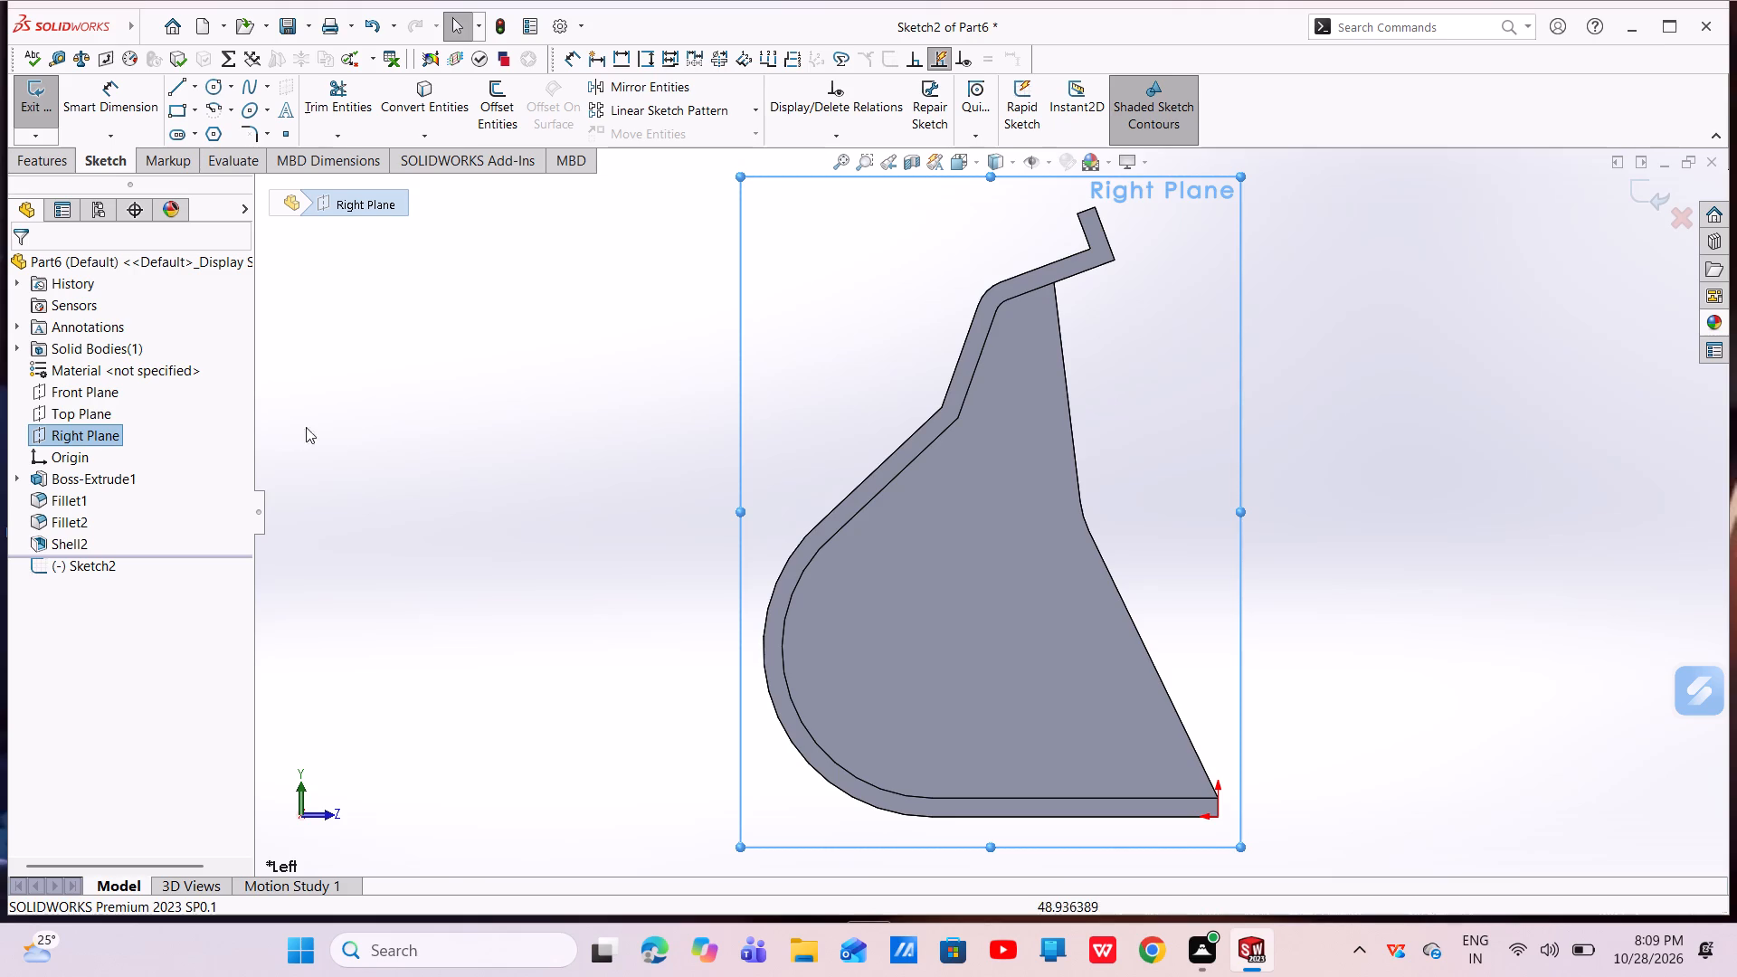
pyautogui.click(181, 111)
pyautogui.scroll(3, 1040, 652)
pyautogui.scroll(-5, 1227, 744)
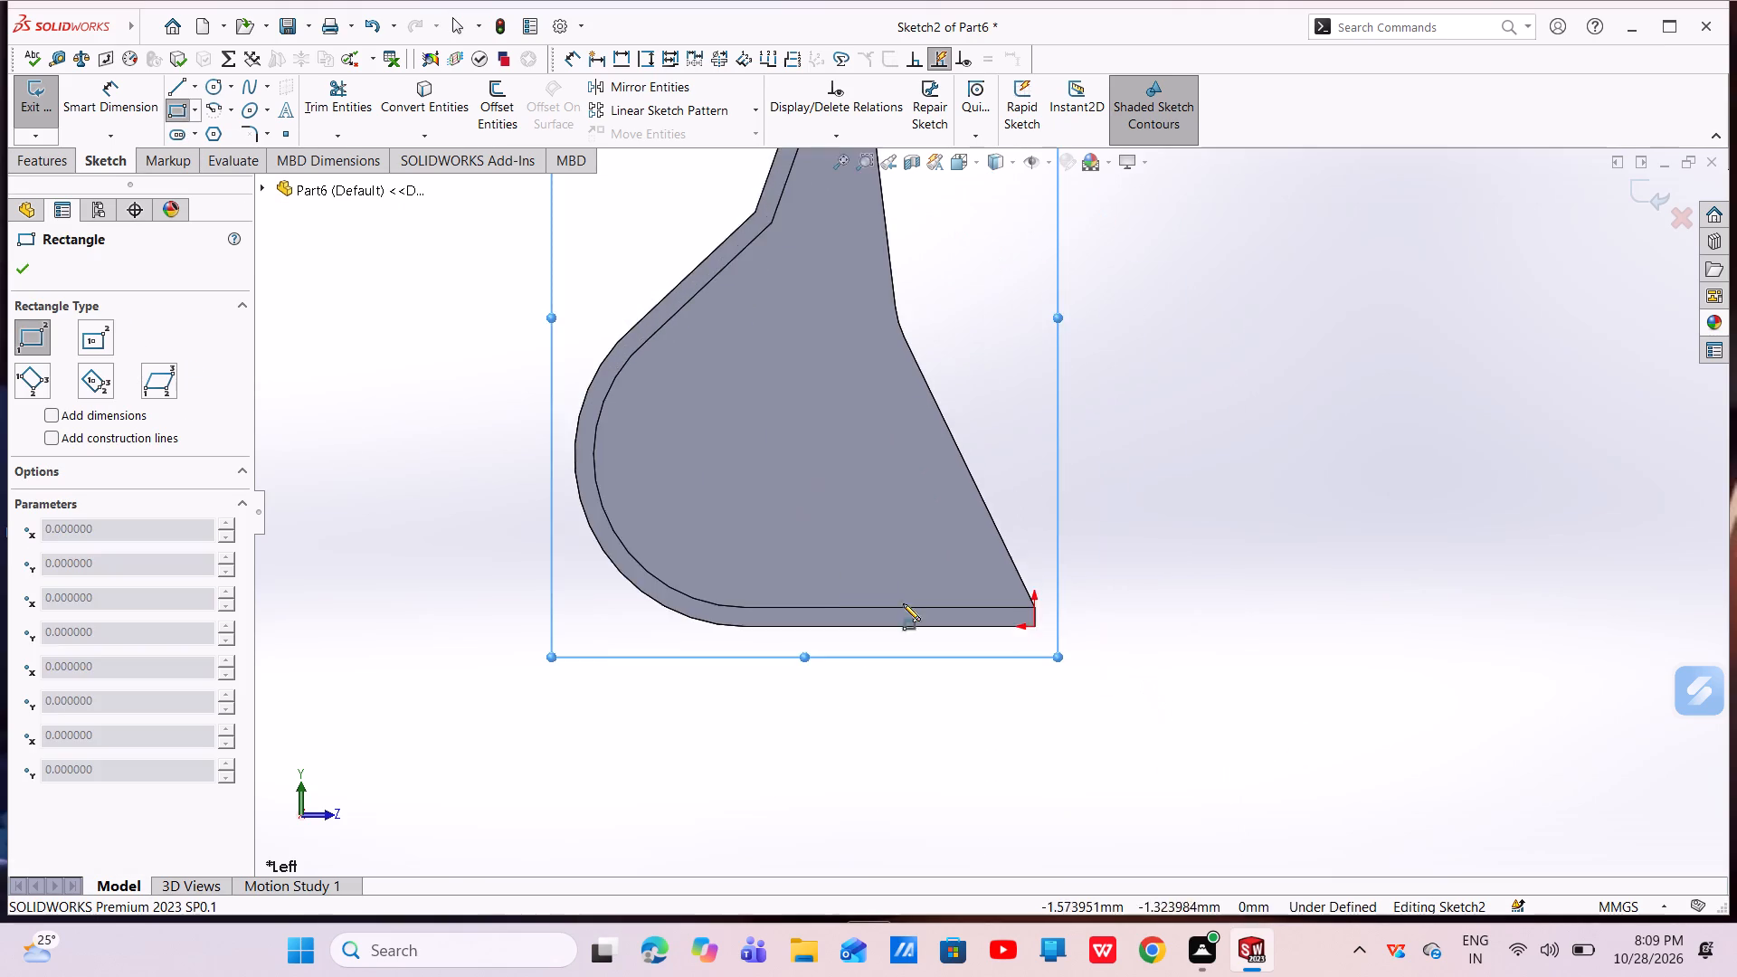
pyautogui.scroll(-2, 854, 528)
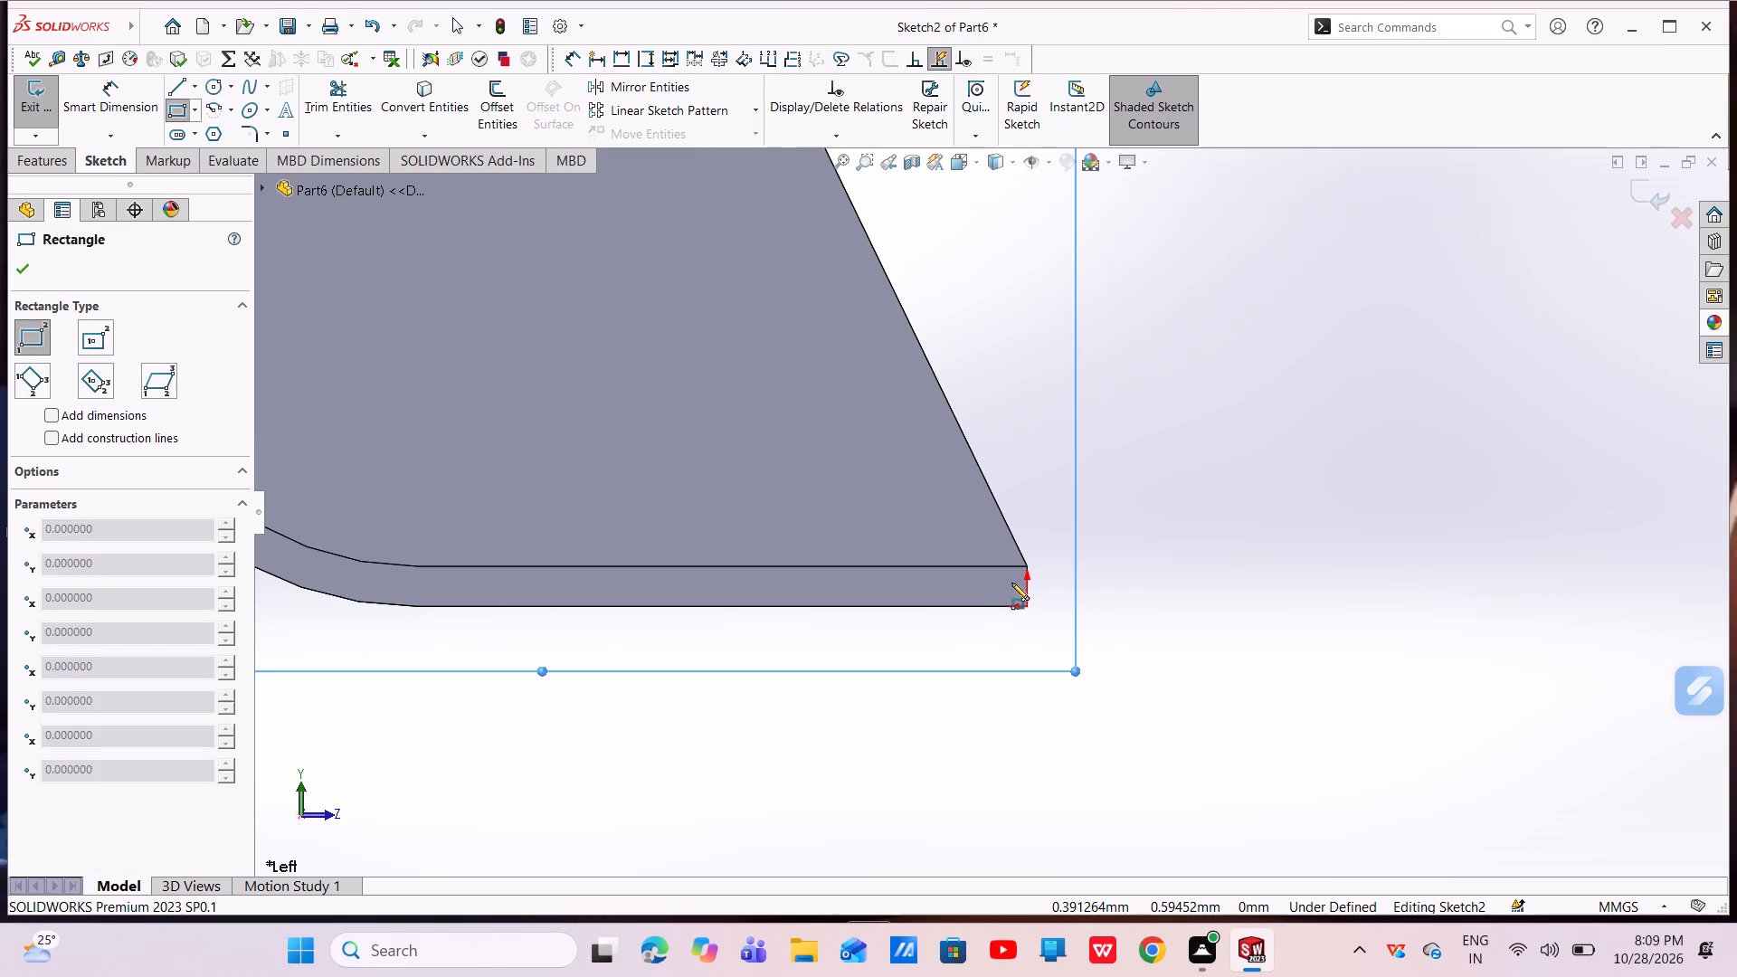
pyautogui.click(894, 596)
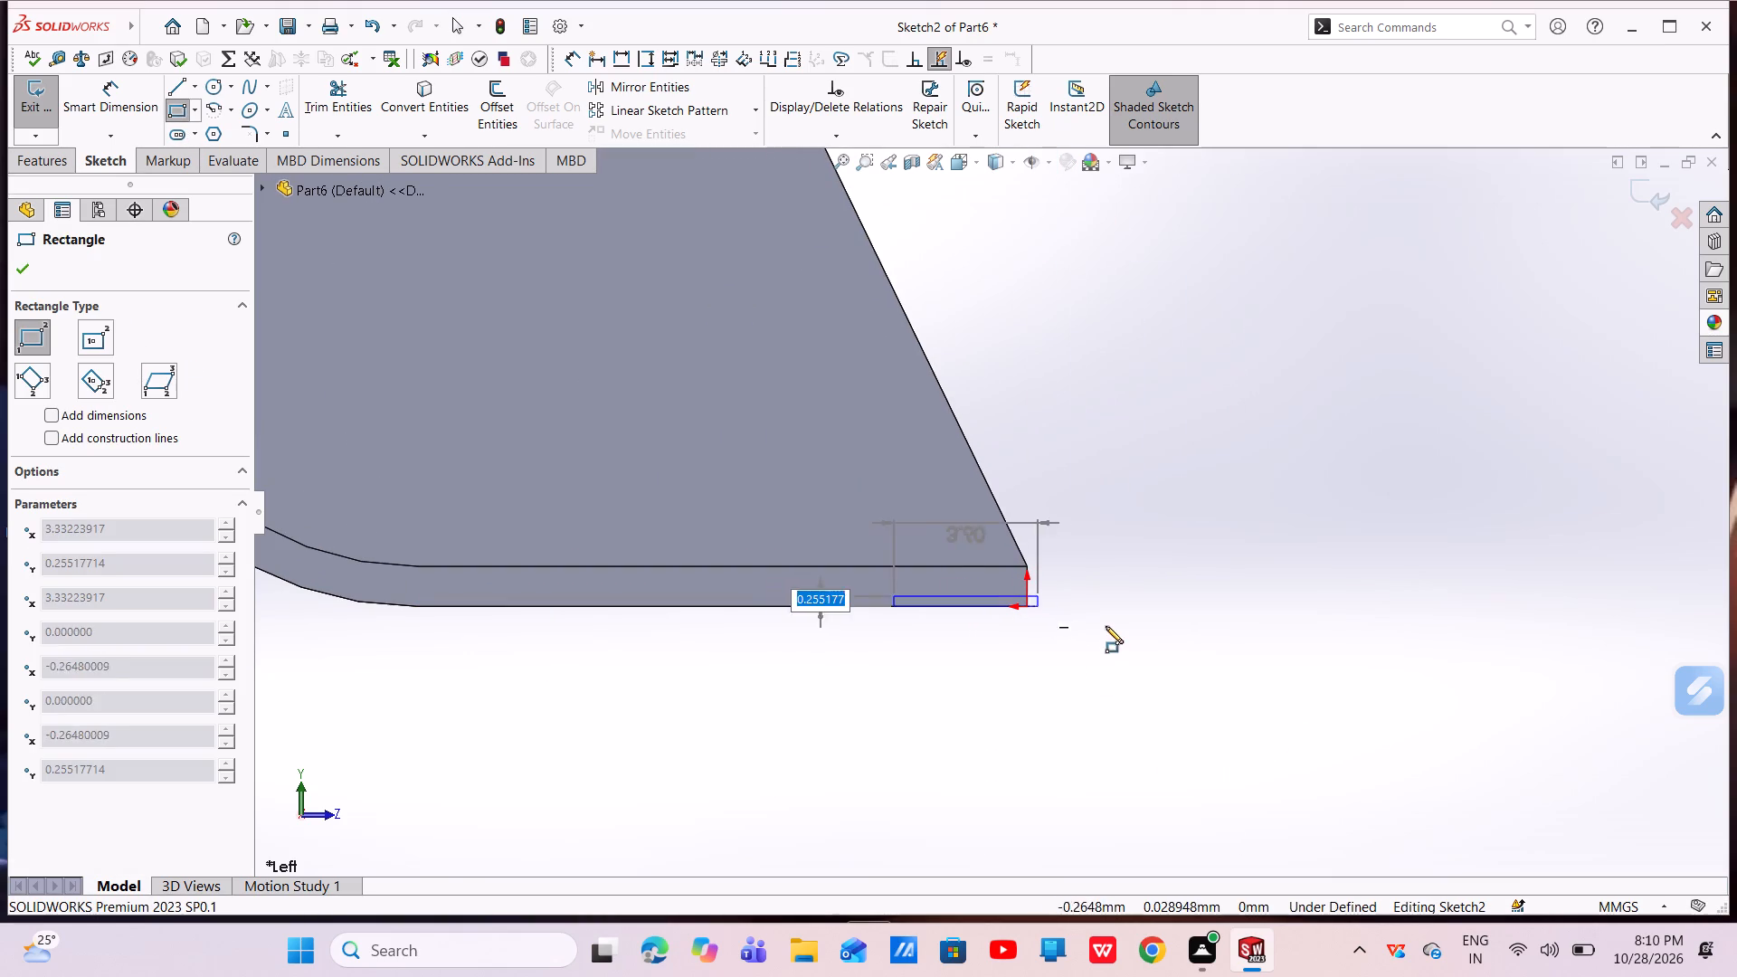
pyautogui.click(1090, 649)
pyautogui.rightClick(1090, 649)
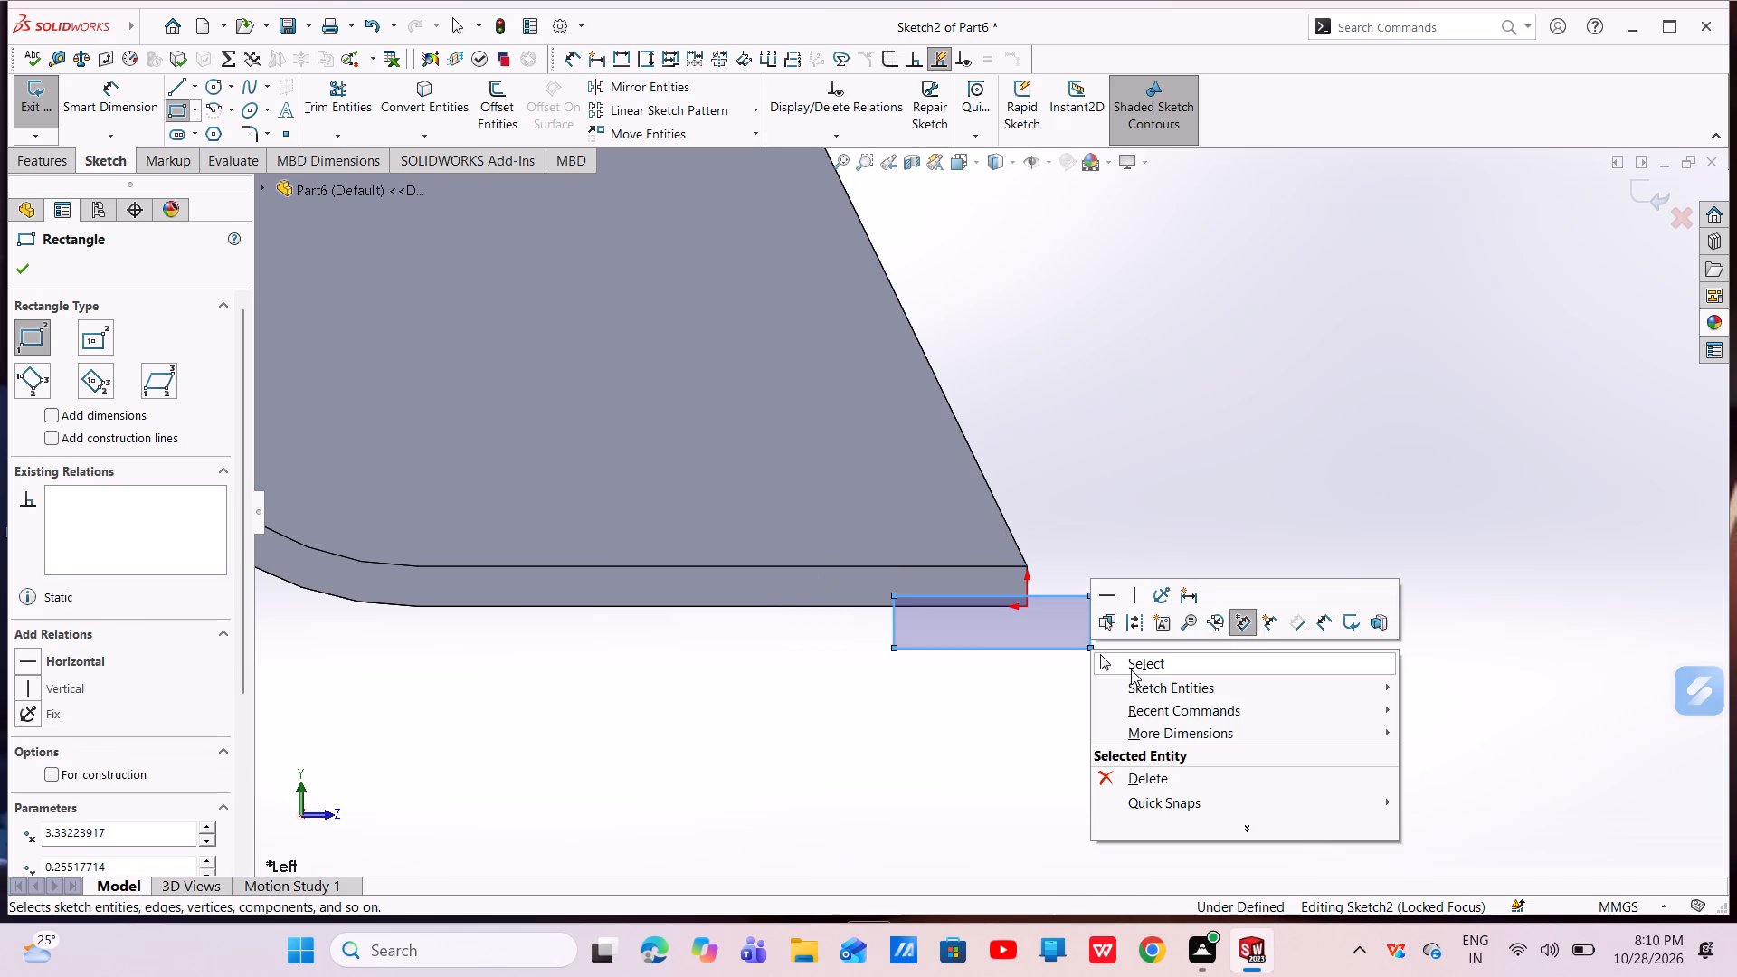
pyautogui.click(1132, 663)
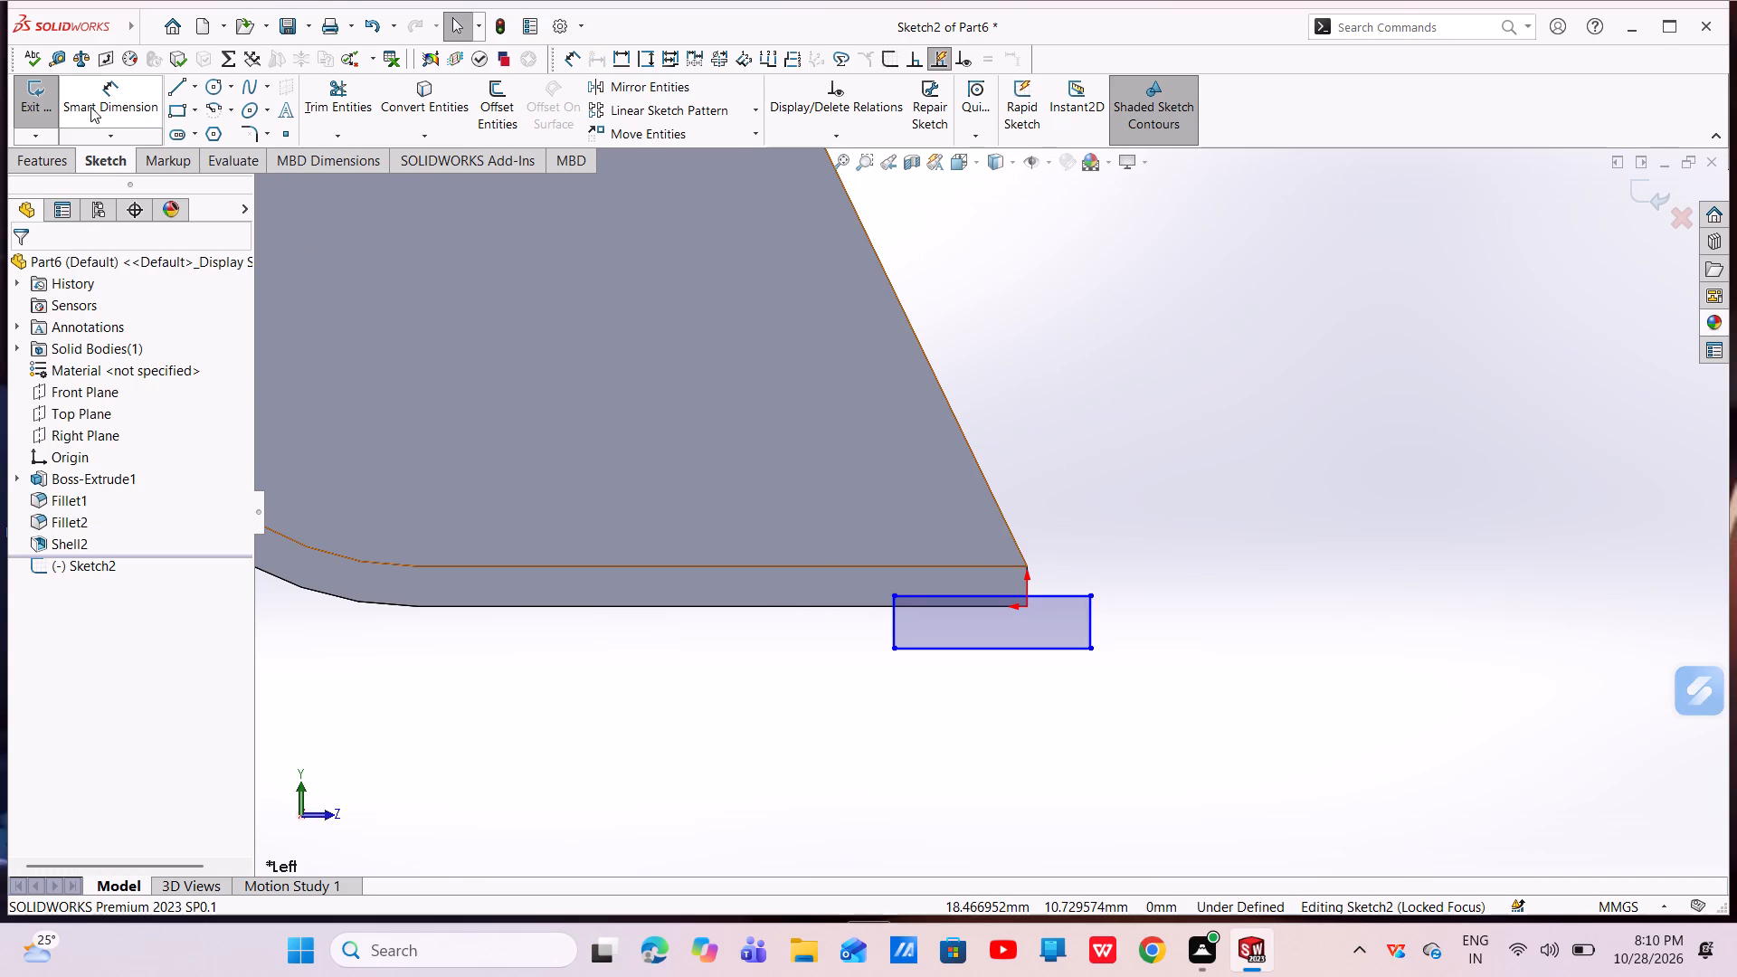
# Dimension the rectangle 1.35 mm high and 6.25 mm wide.
pyautogui.click(90, 107)
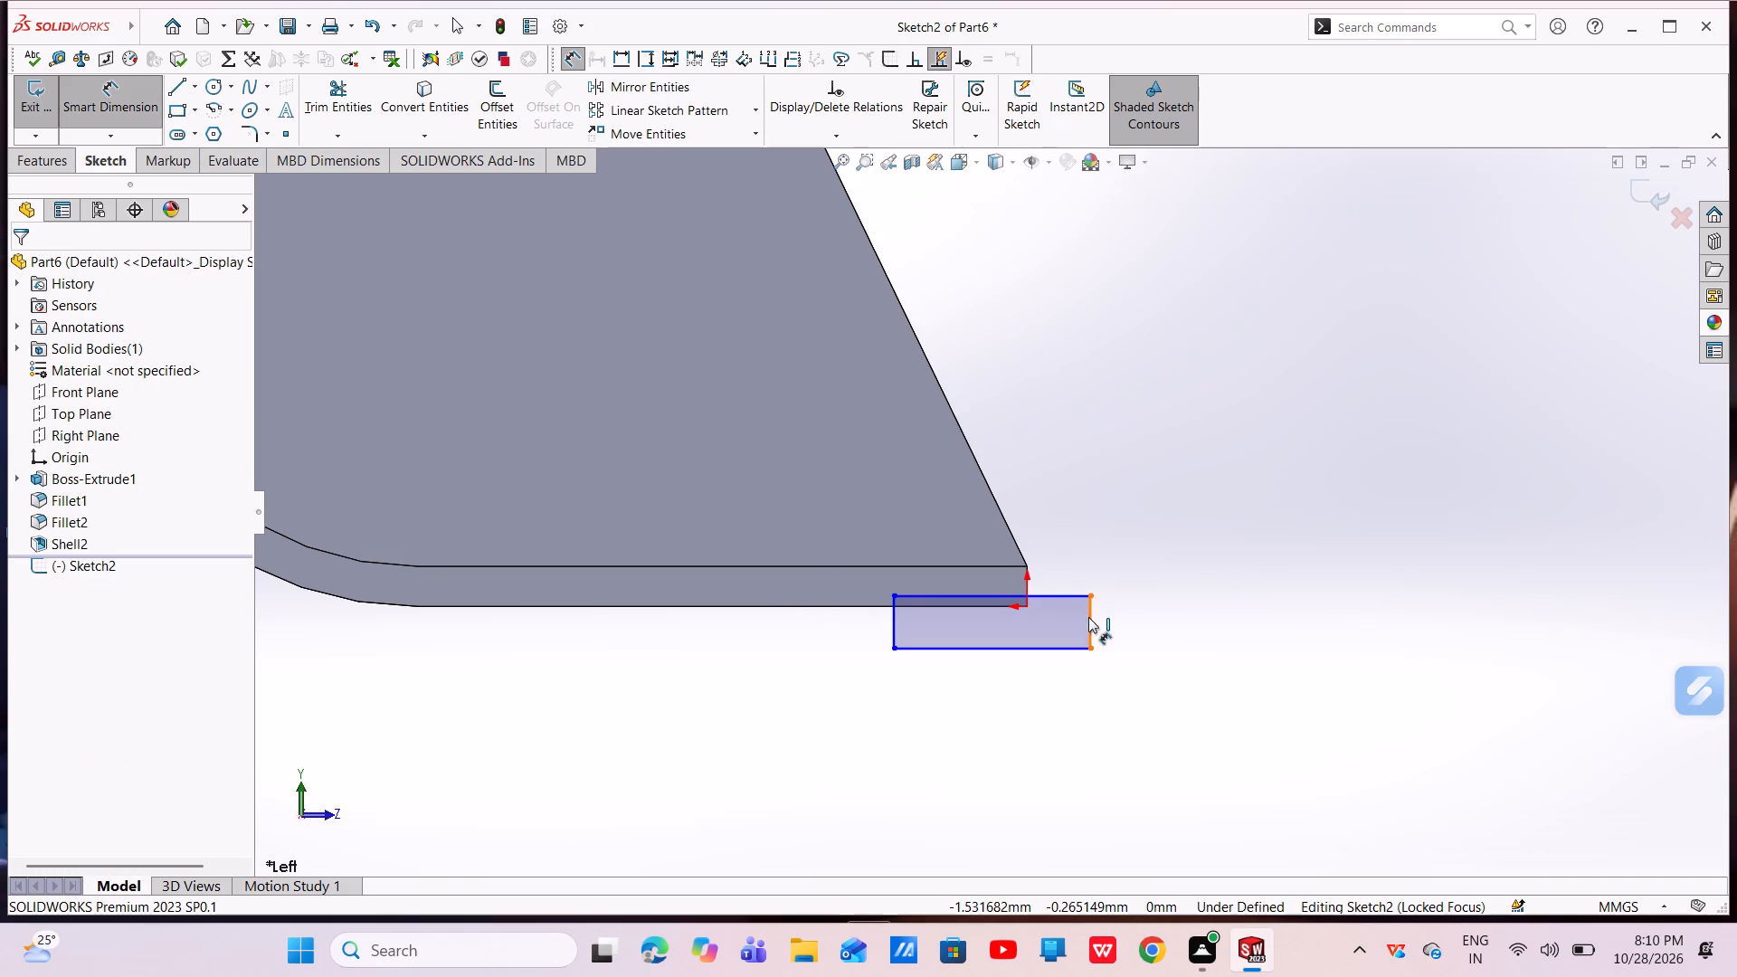
pyautogui.click(1088, 617)
pyautogui.click(1215, 633)
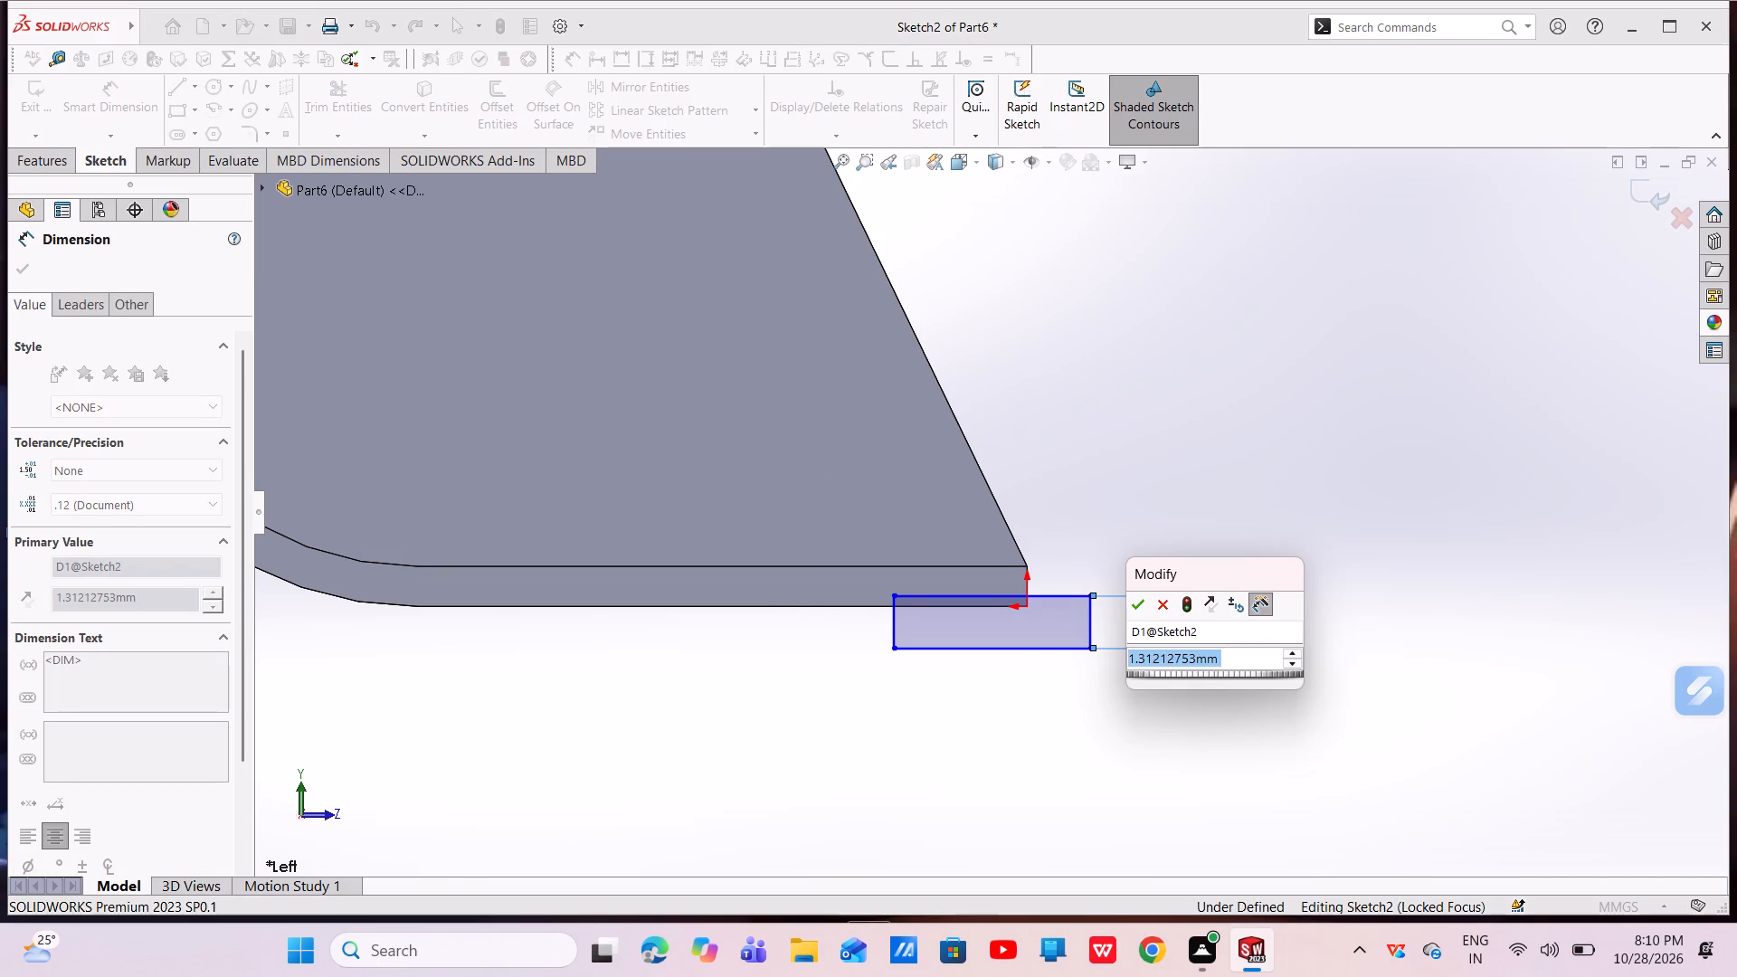
pyautogui.press('BackSpace')
pyautogui.write('1.3')
pyautogui.press('5')
pyautogui.press('Return')
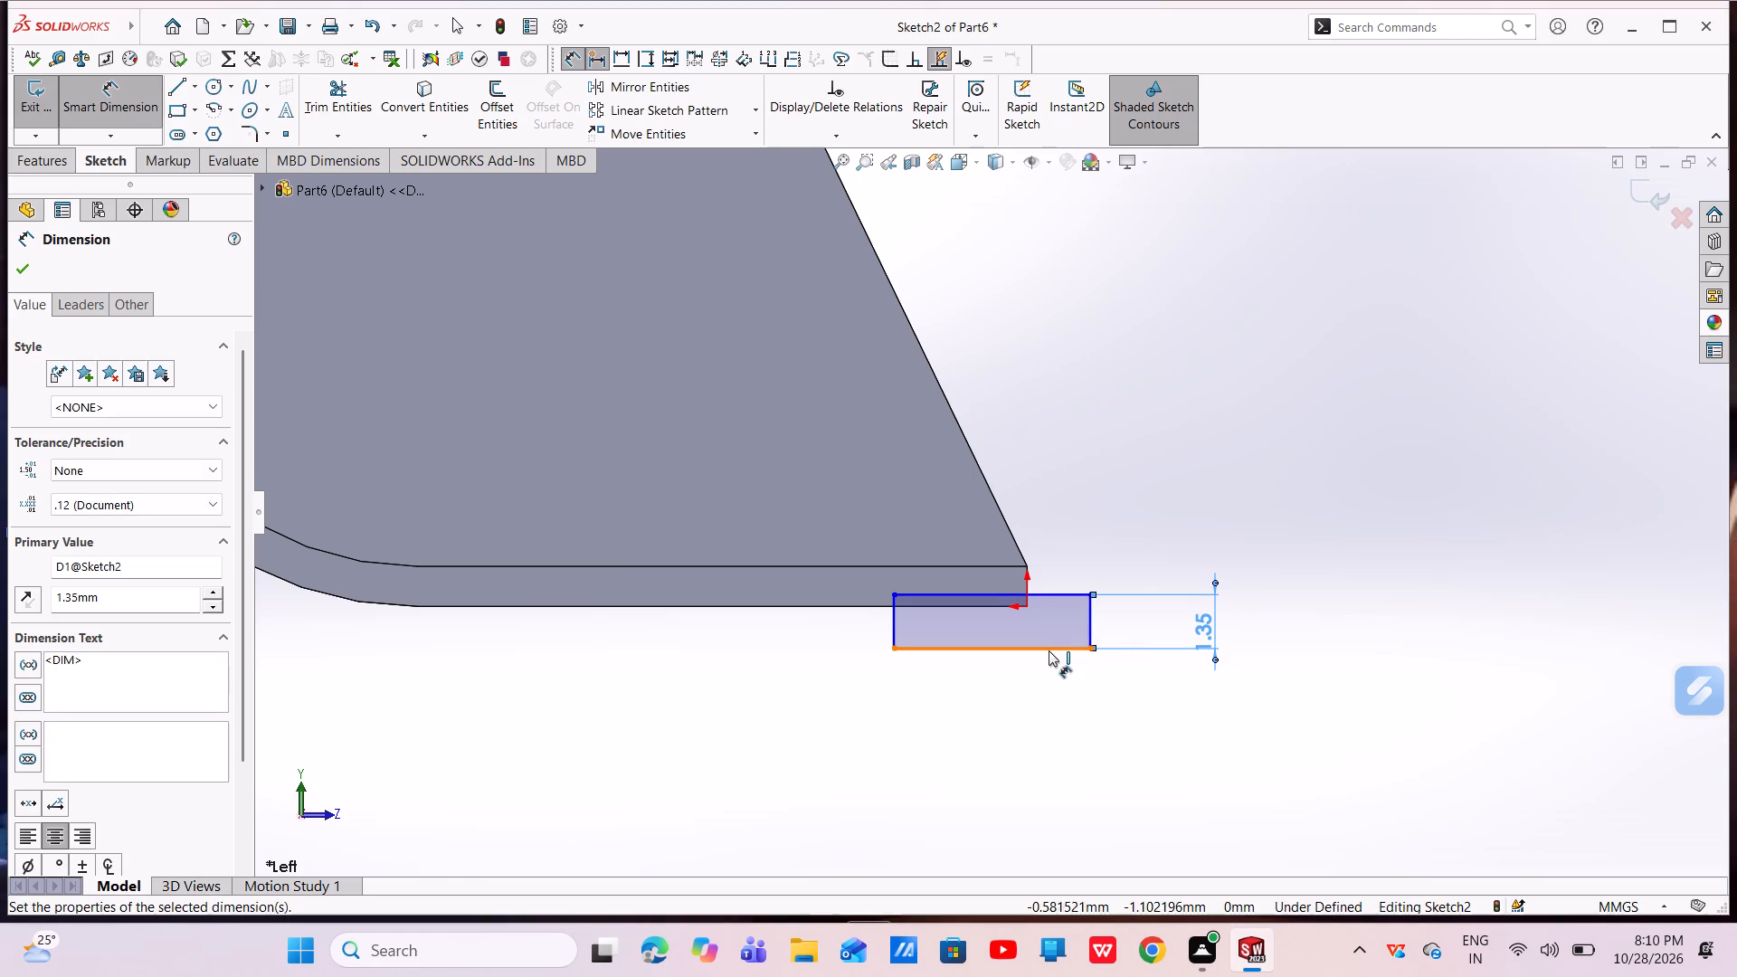
pyautogui.click(1049, 650)
pyautogui.click(1020, 697)
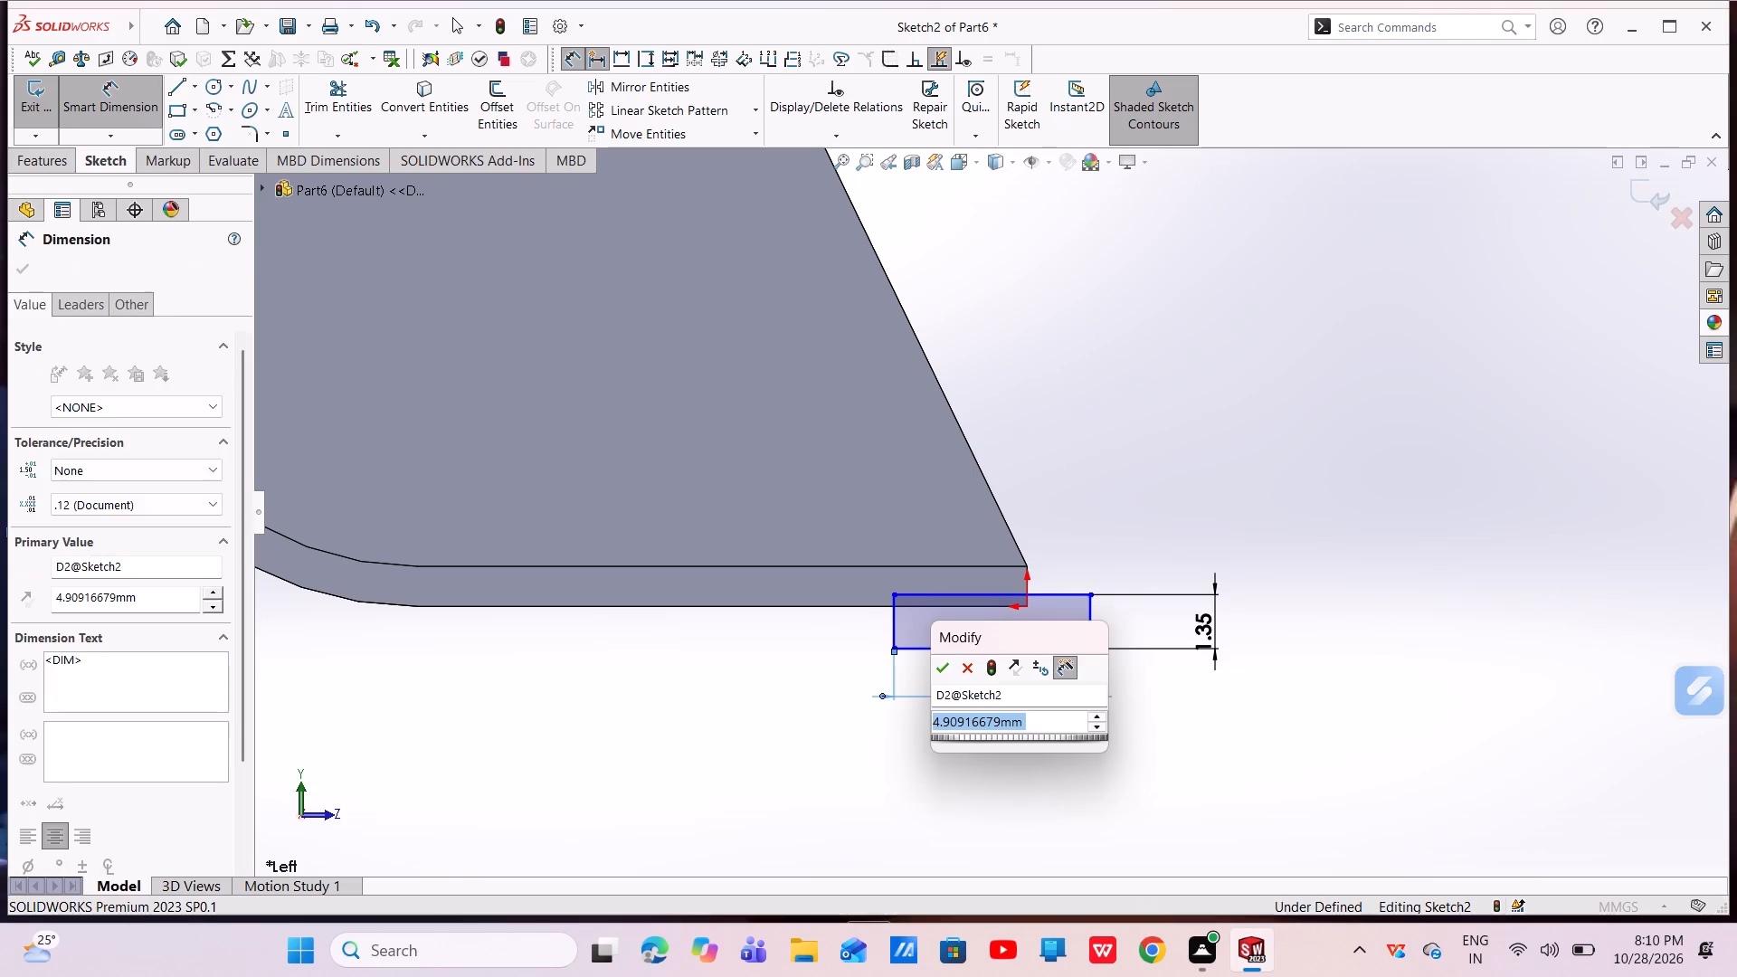
pyautogui.press('BackSpace')
pyautogui.press('6')
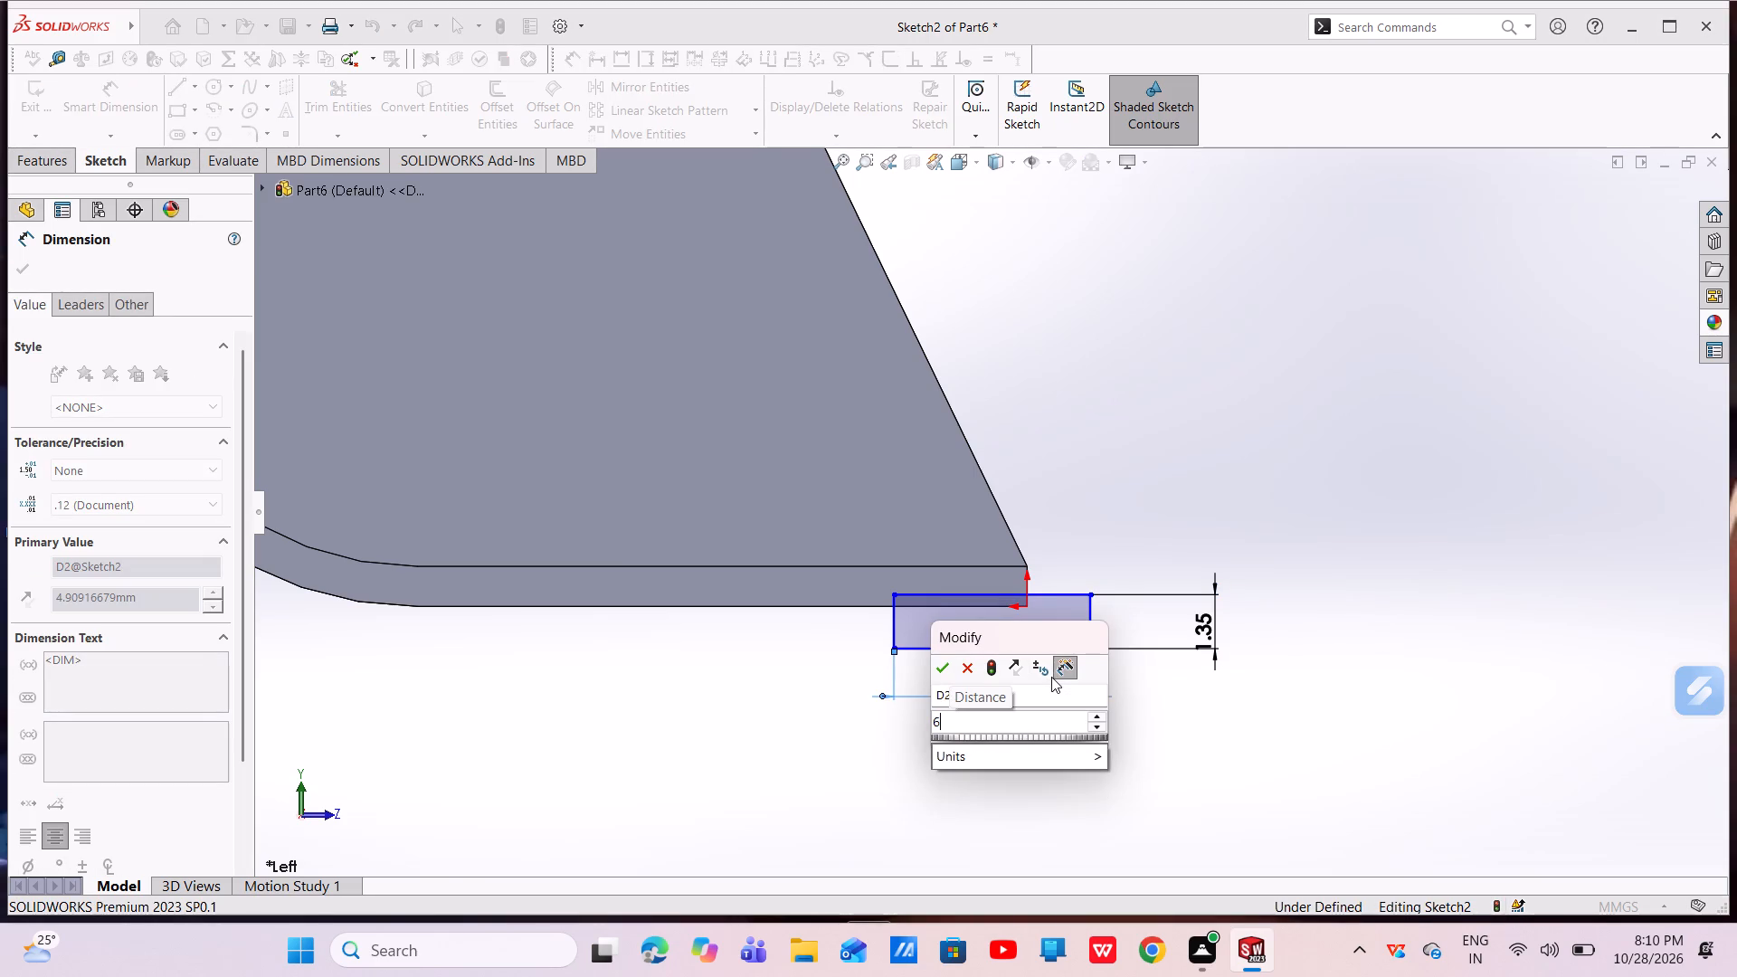
pyautogui.write('.25')
pyautogui.rightClick(1051, 677)
pyautogui.press('Return')
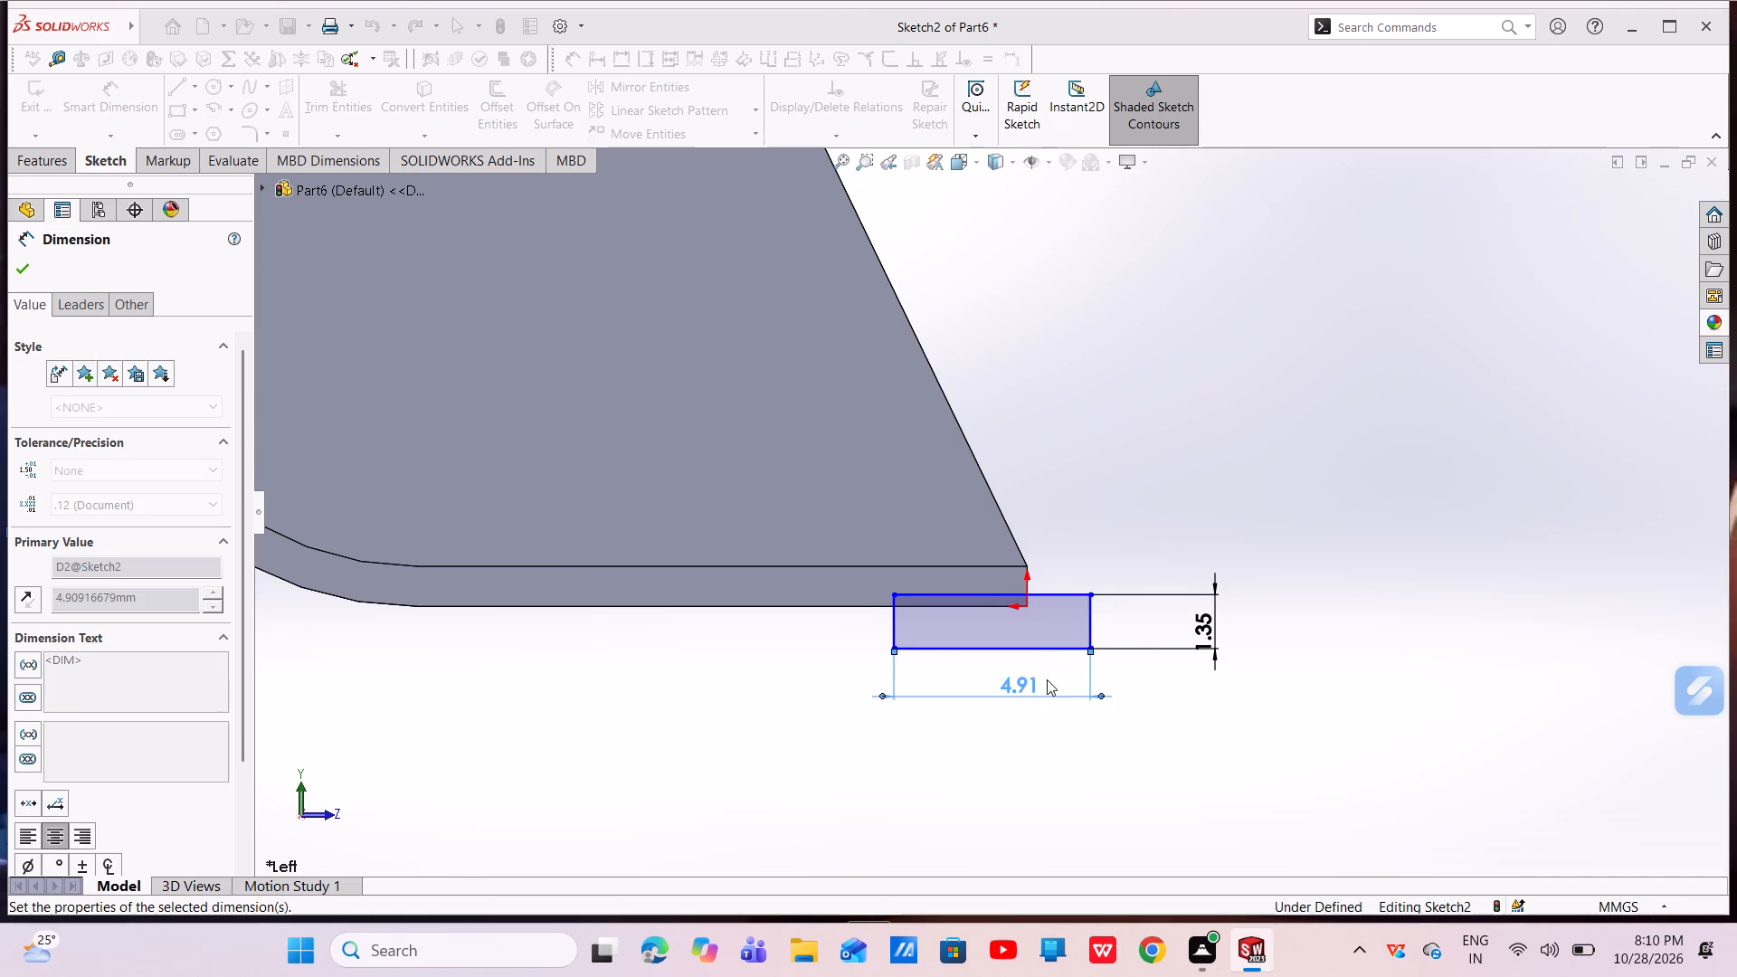
pyautogui.press('Escape')
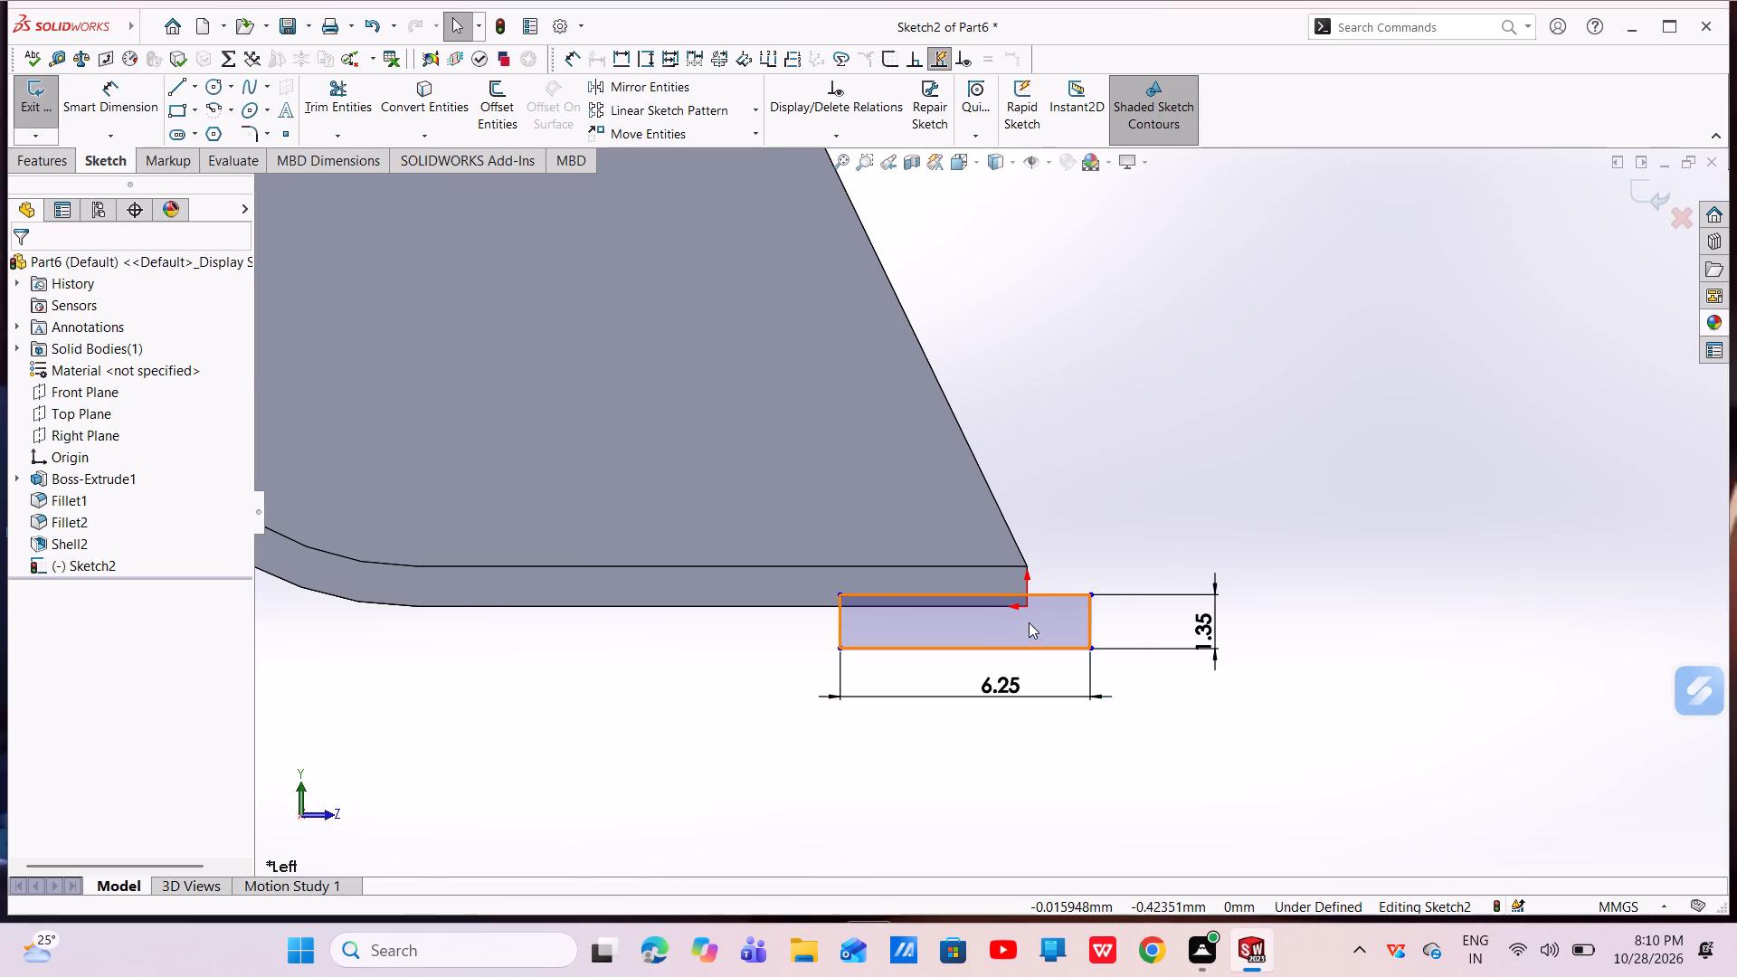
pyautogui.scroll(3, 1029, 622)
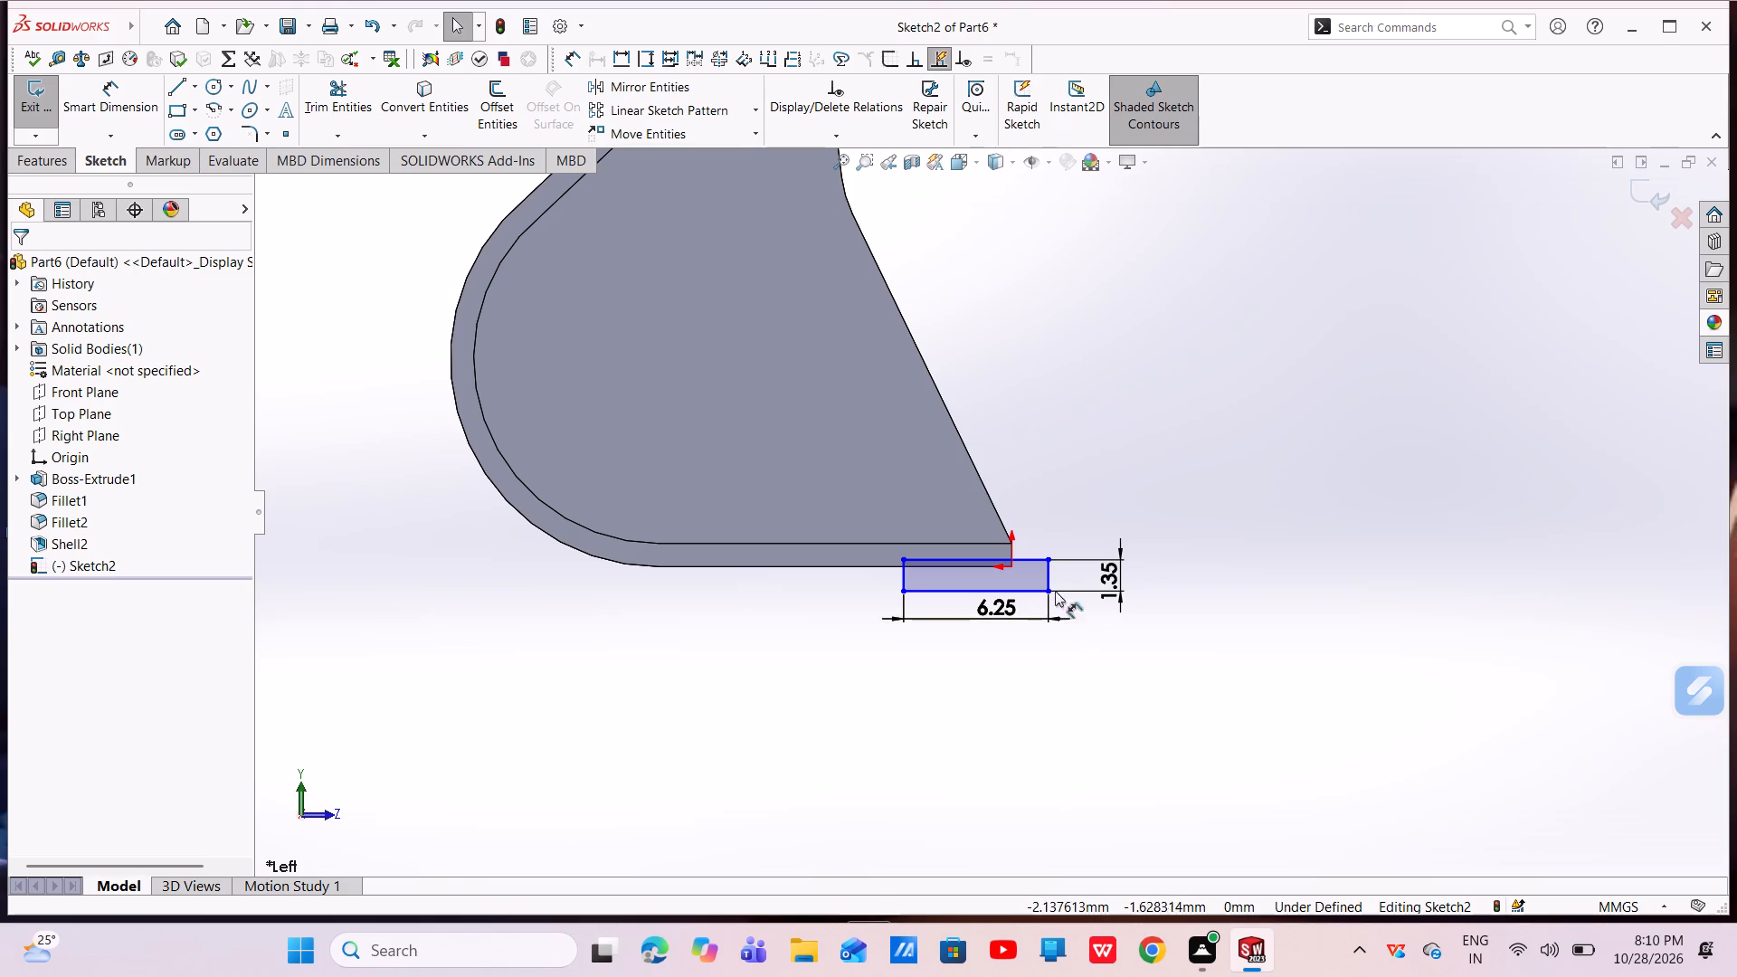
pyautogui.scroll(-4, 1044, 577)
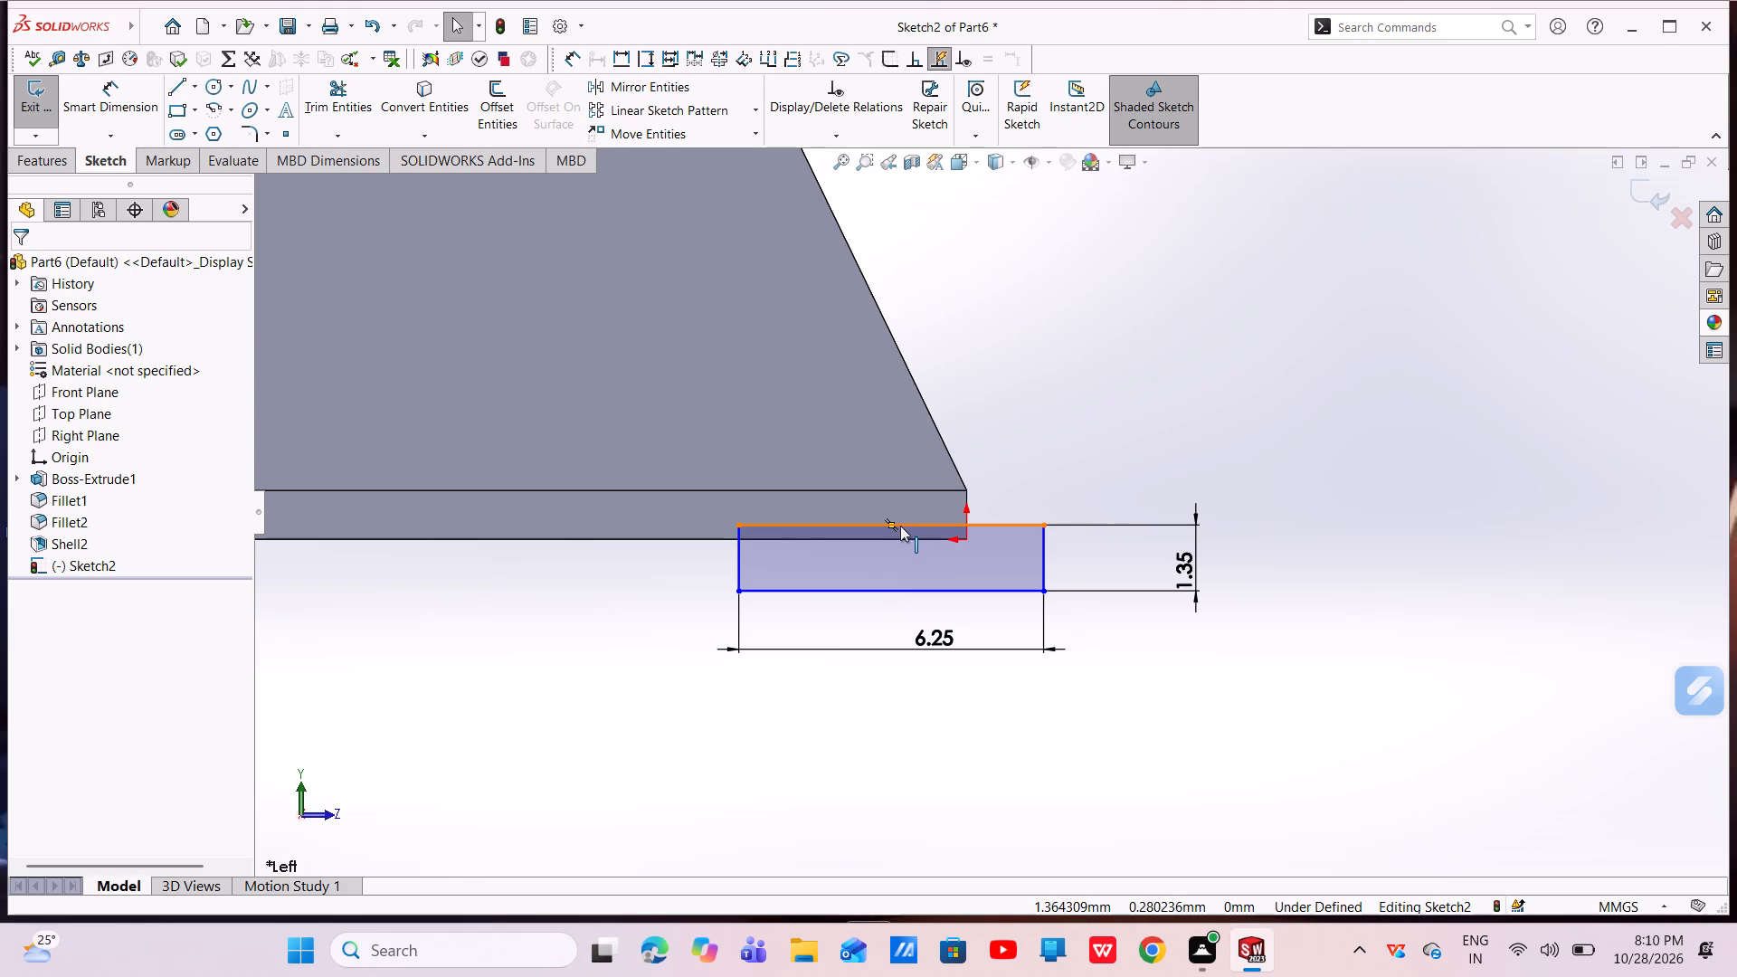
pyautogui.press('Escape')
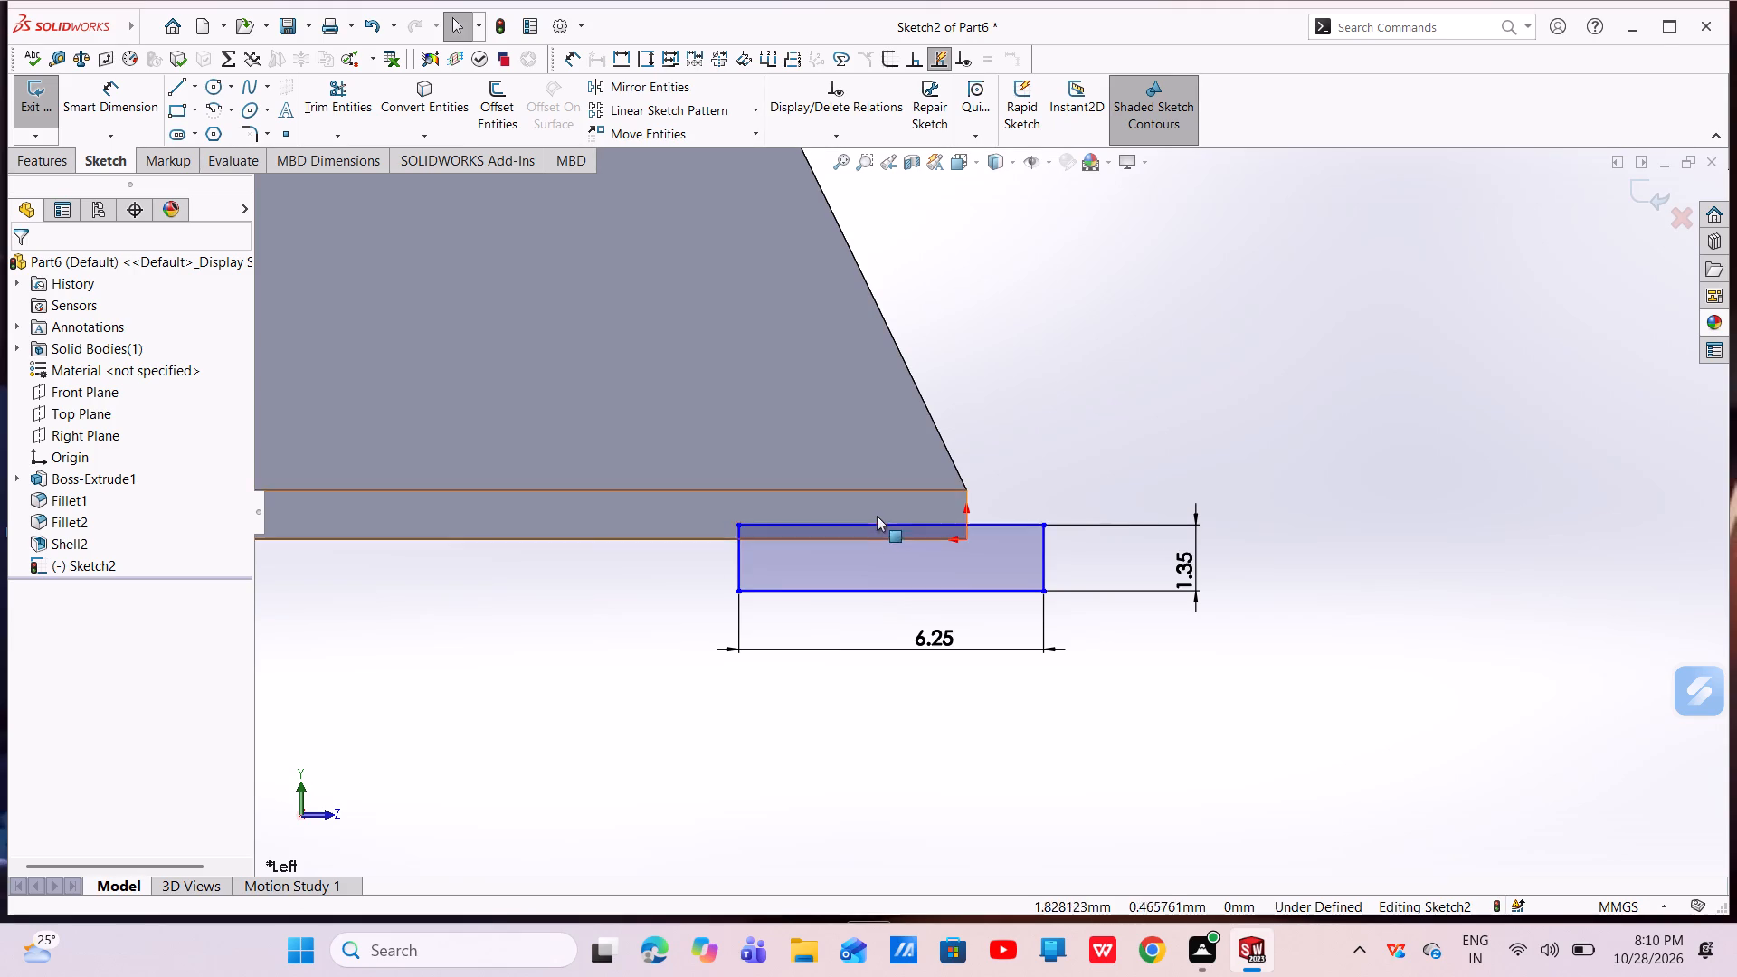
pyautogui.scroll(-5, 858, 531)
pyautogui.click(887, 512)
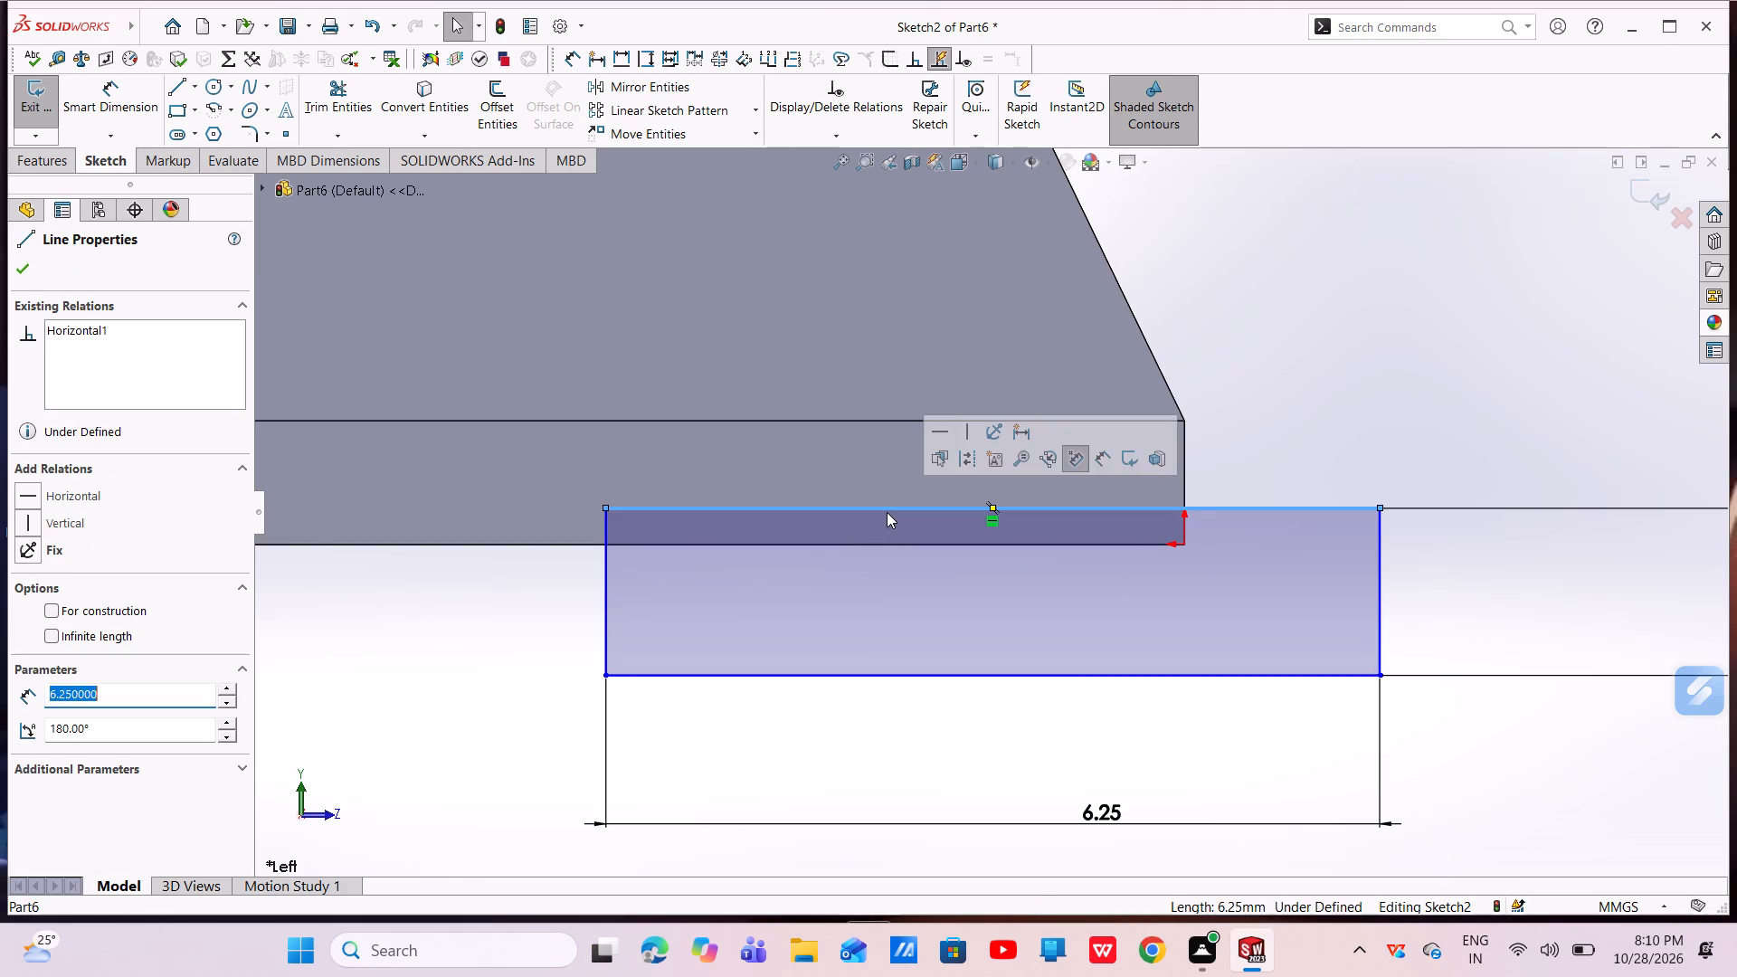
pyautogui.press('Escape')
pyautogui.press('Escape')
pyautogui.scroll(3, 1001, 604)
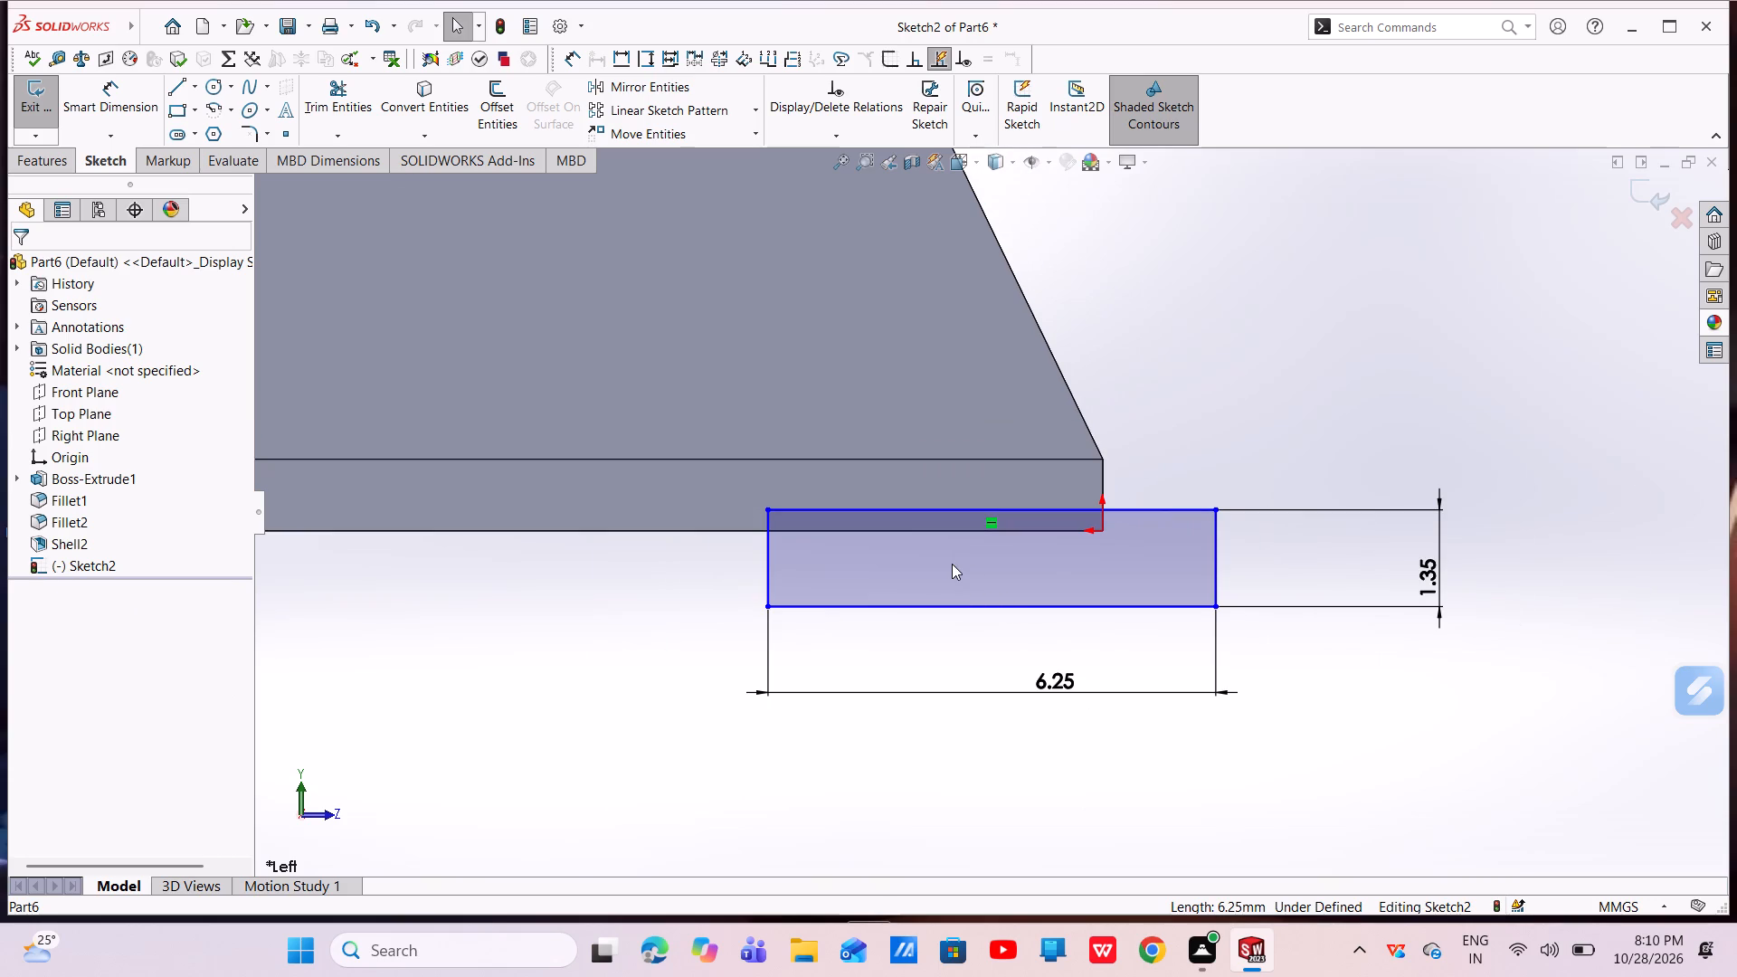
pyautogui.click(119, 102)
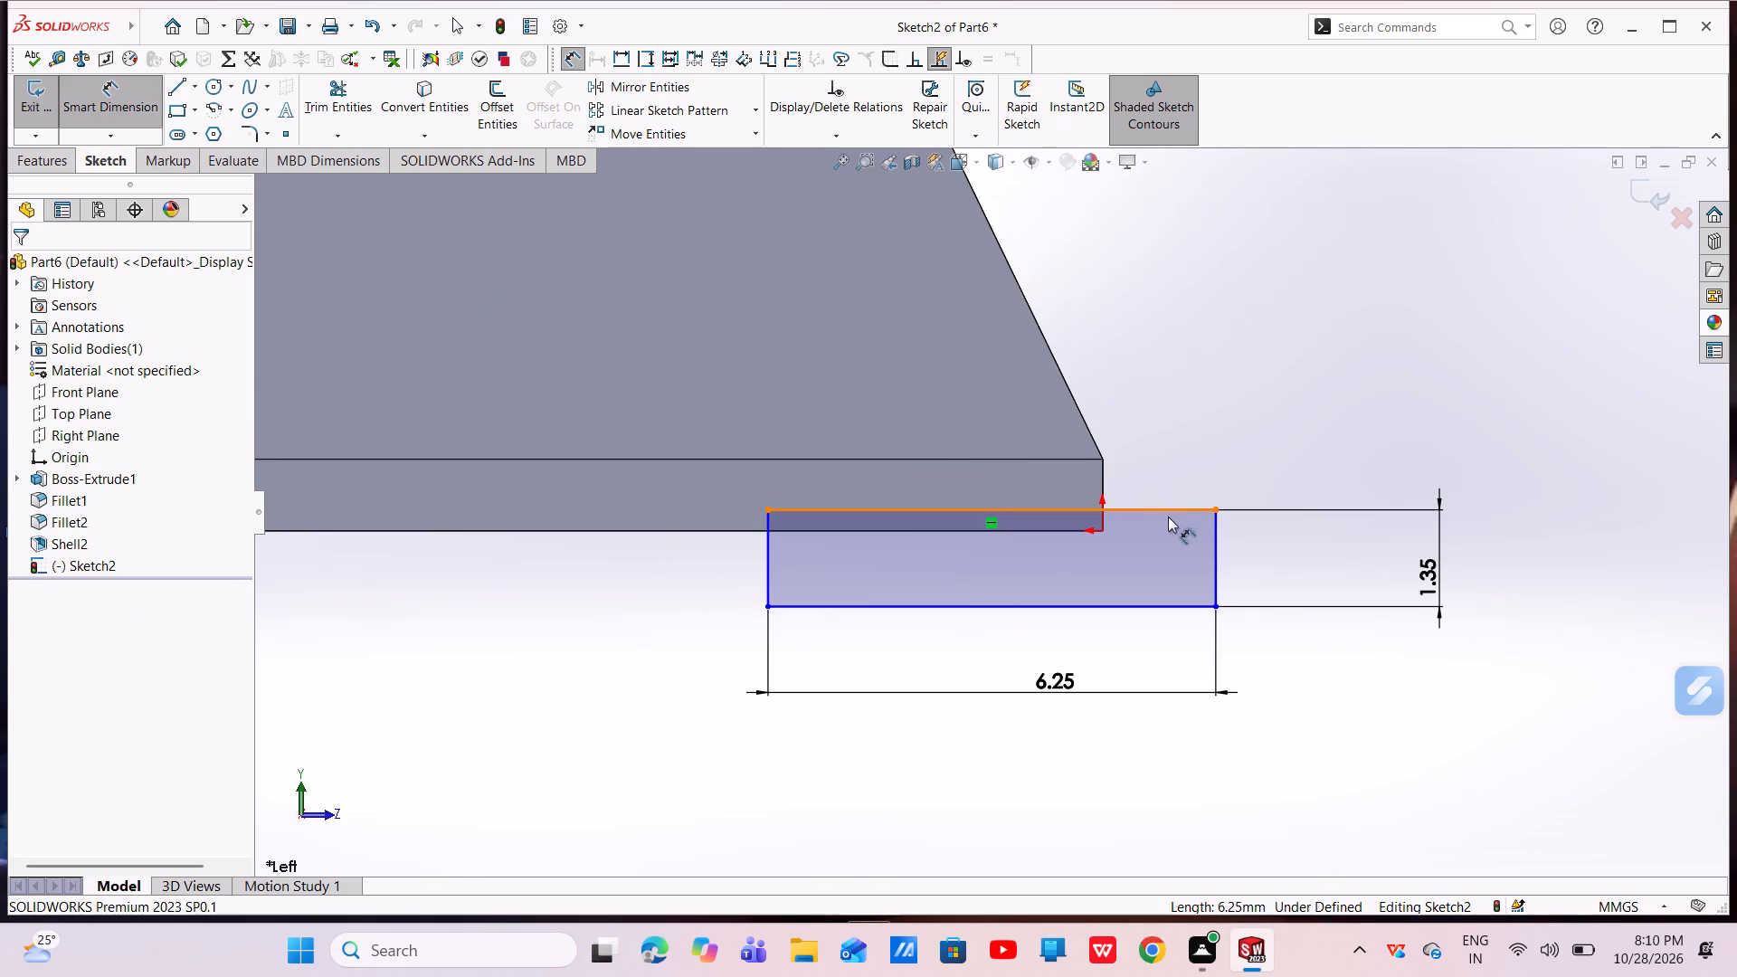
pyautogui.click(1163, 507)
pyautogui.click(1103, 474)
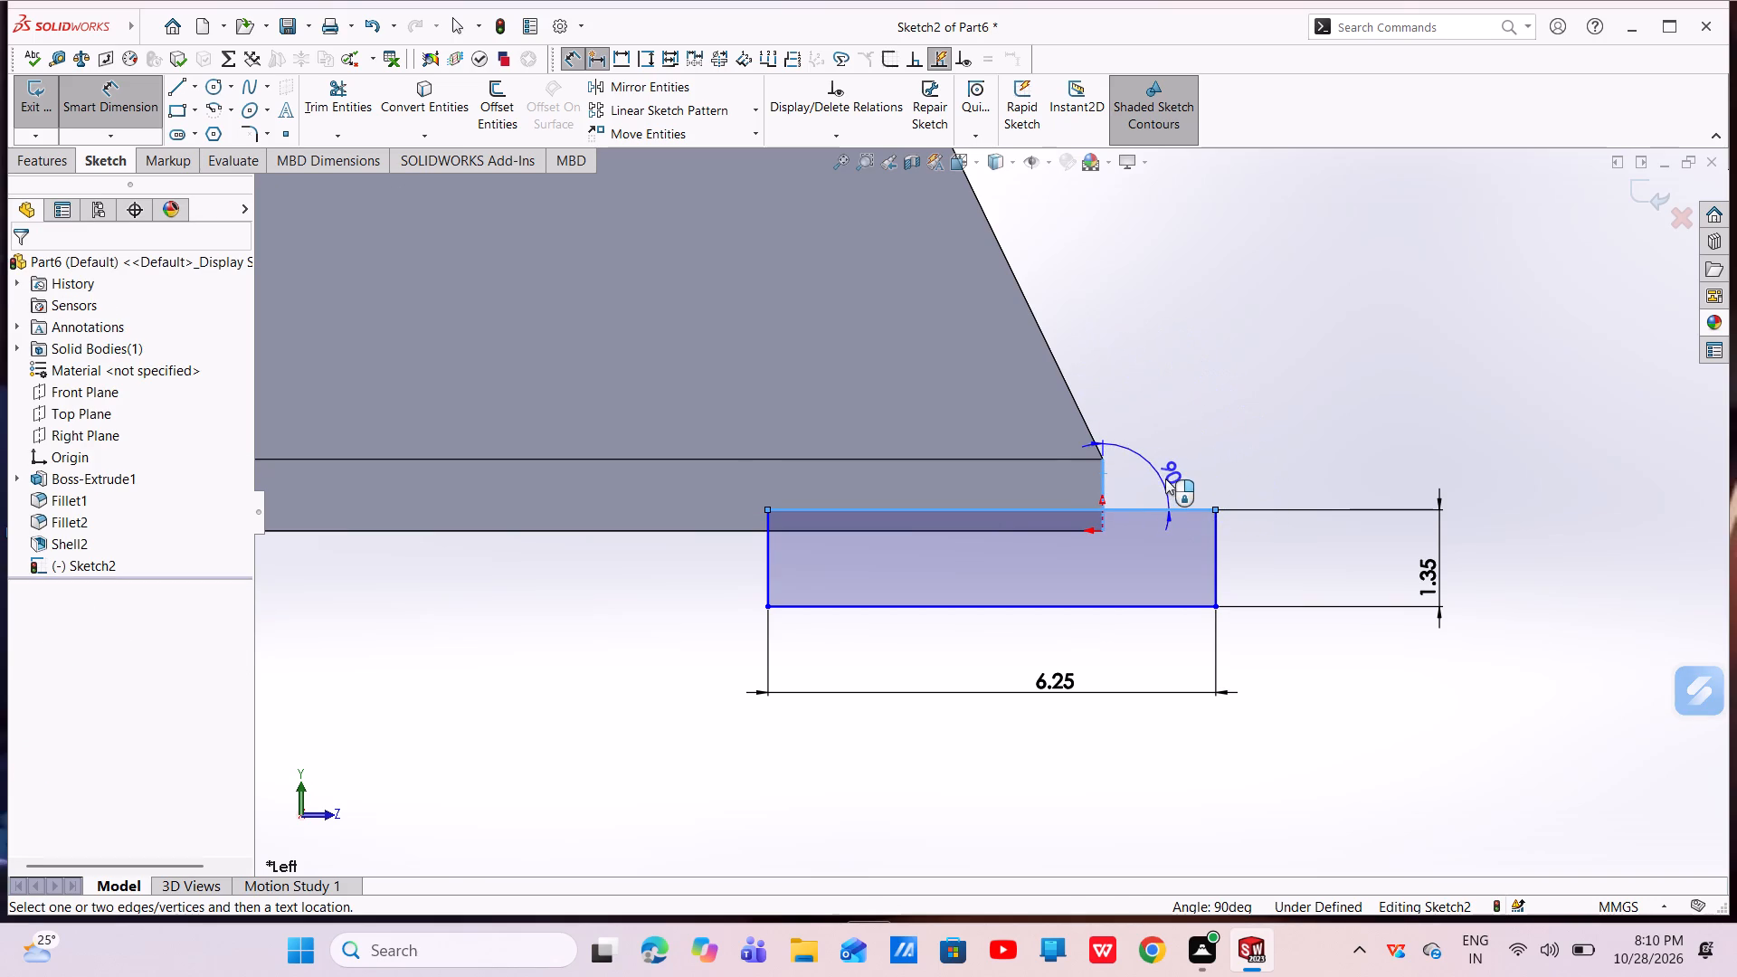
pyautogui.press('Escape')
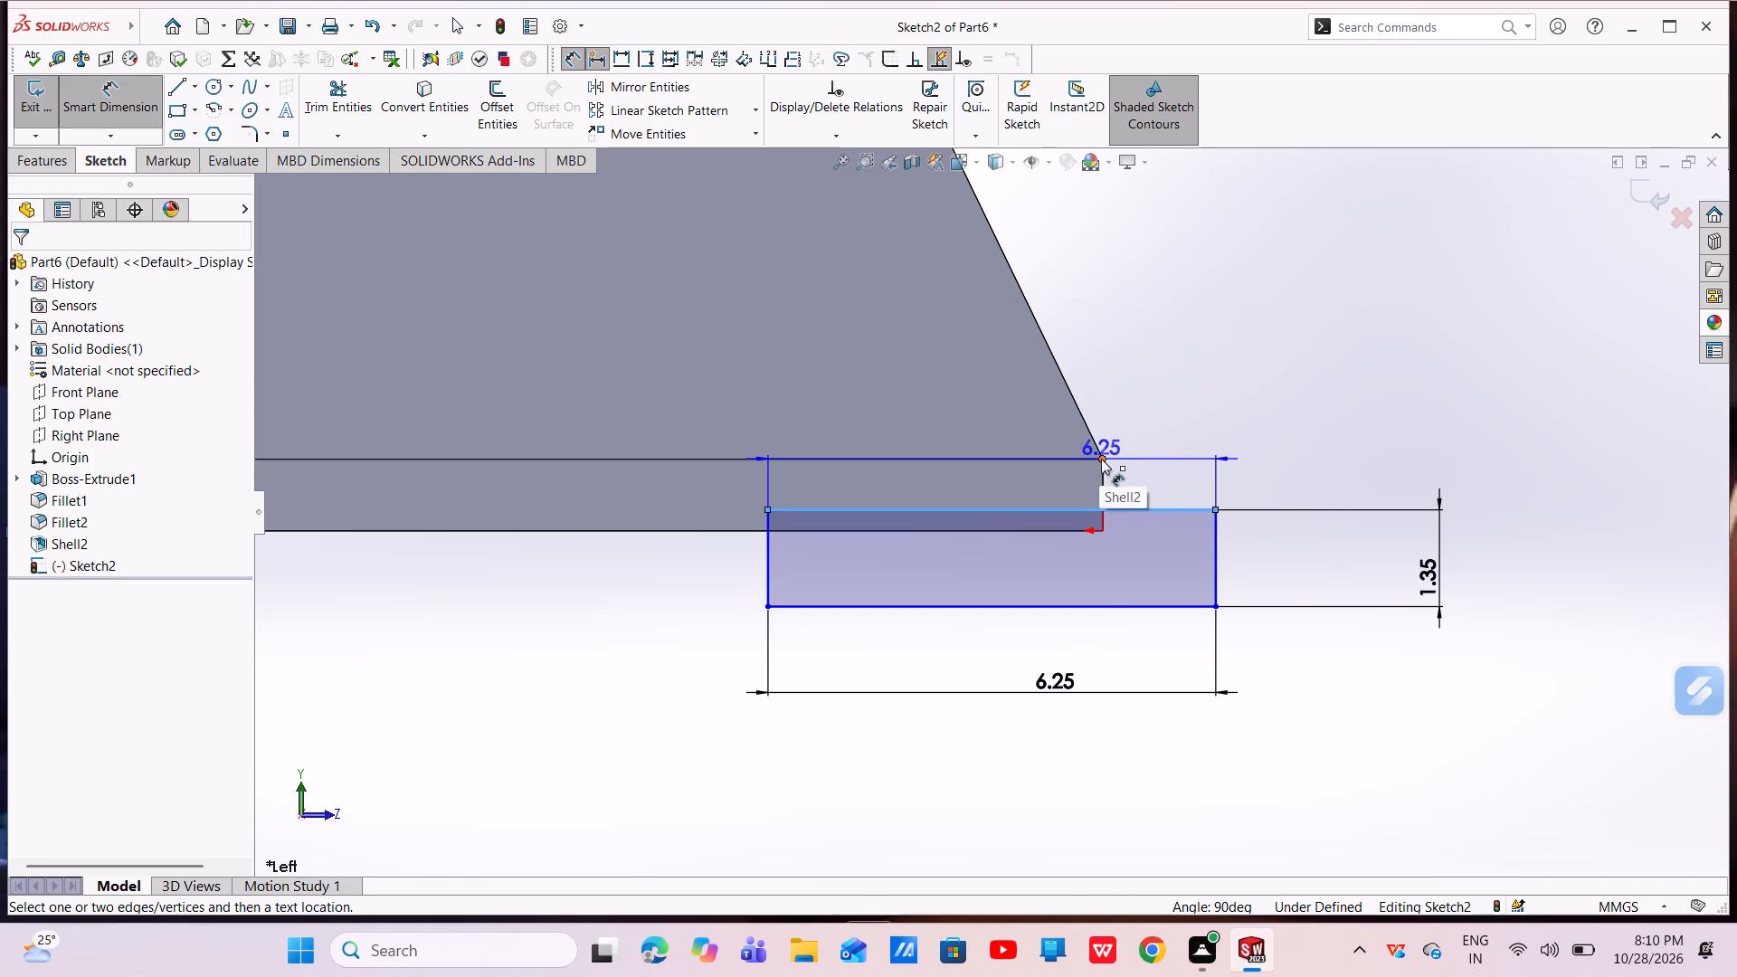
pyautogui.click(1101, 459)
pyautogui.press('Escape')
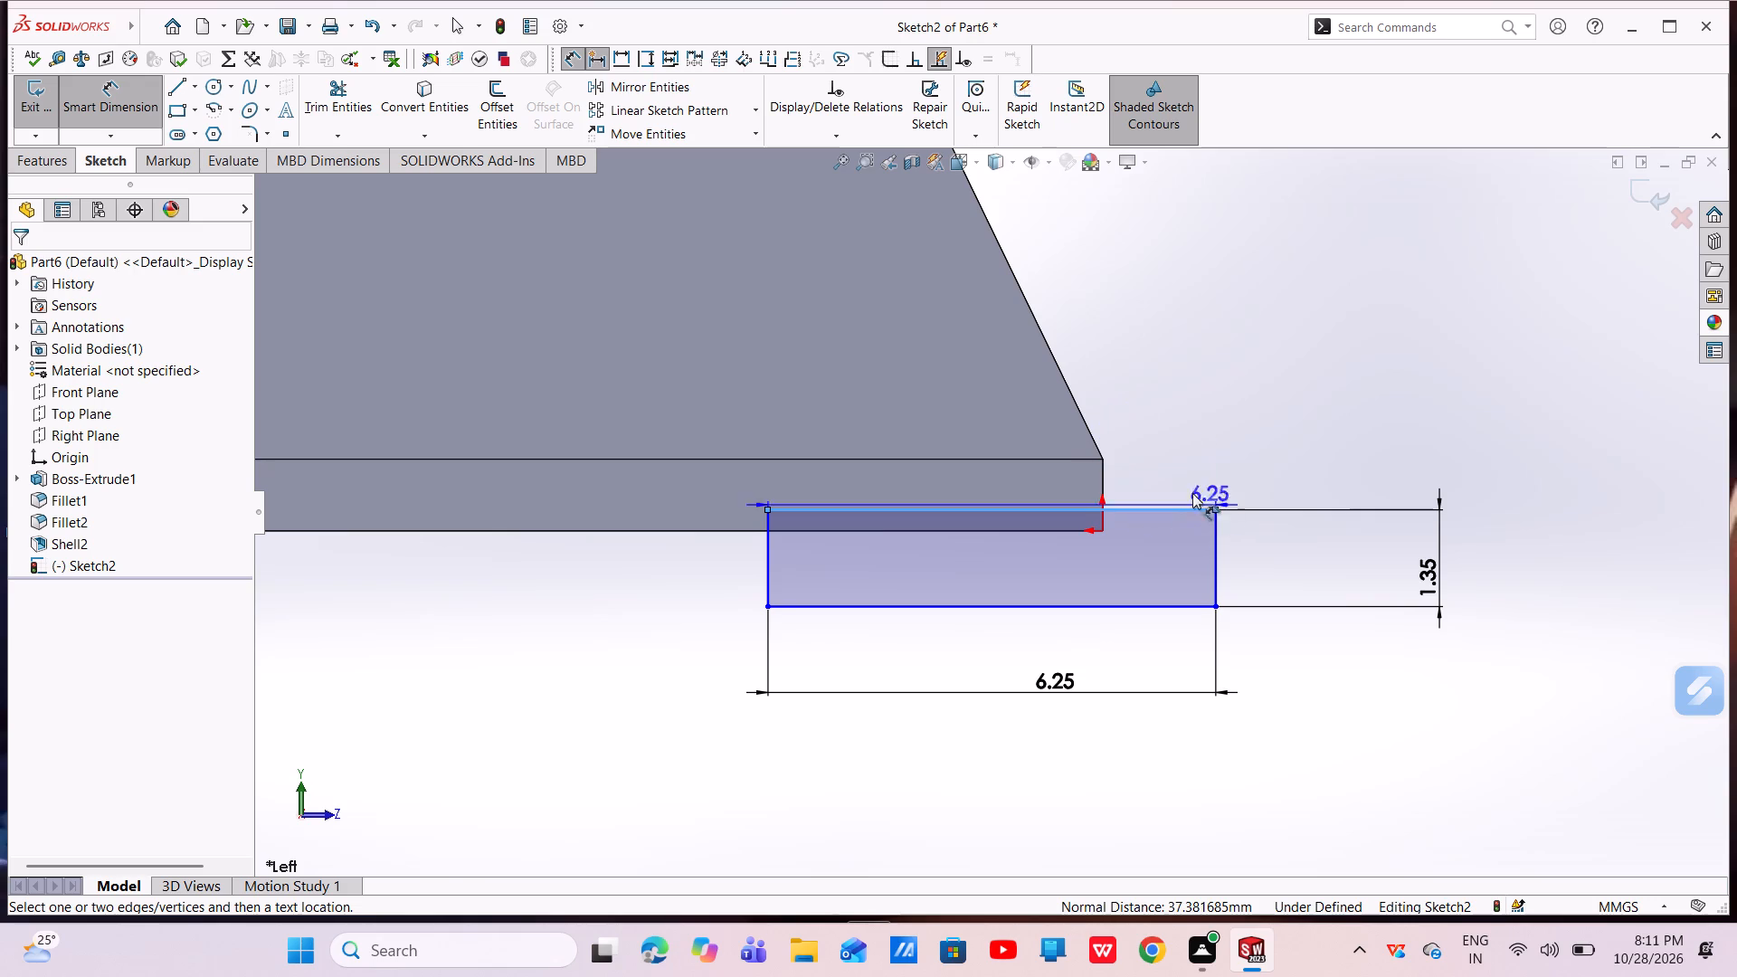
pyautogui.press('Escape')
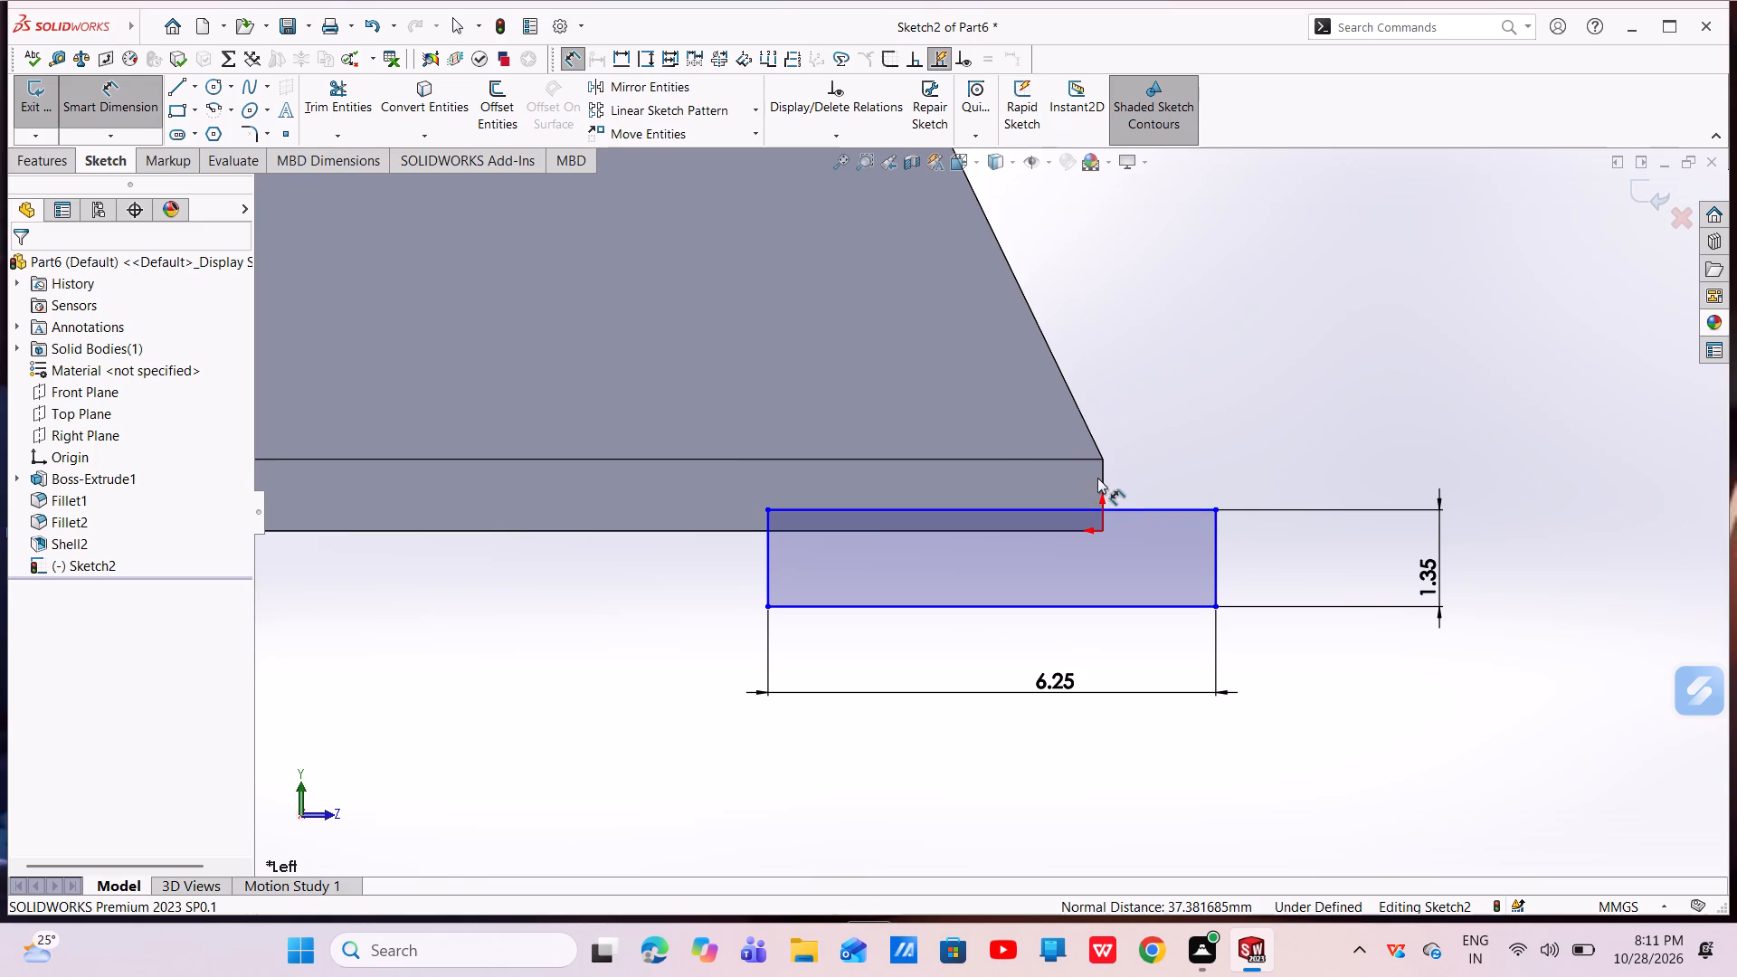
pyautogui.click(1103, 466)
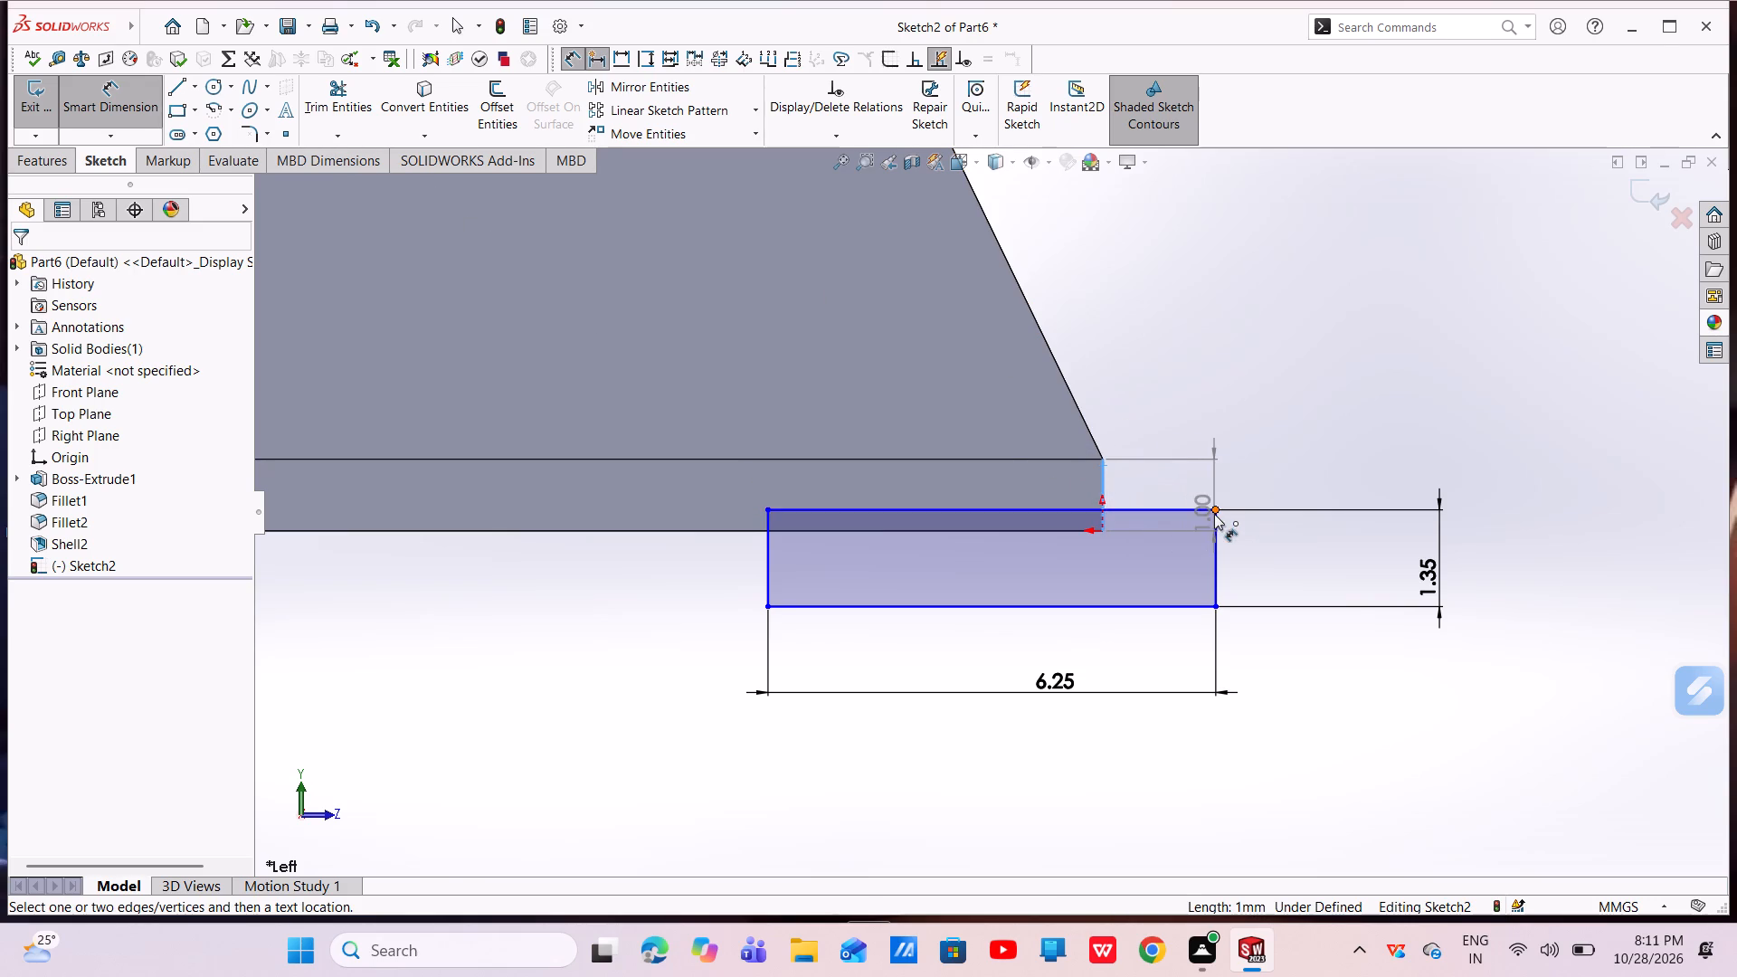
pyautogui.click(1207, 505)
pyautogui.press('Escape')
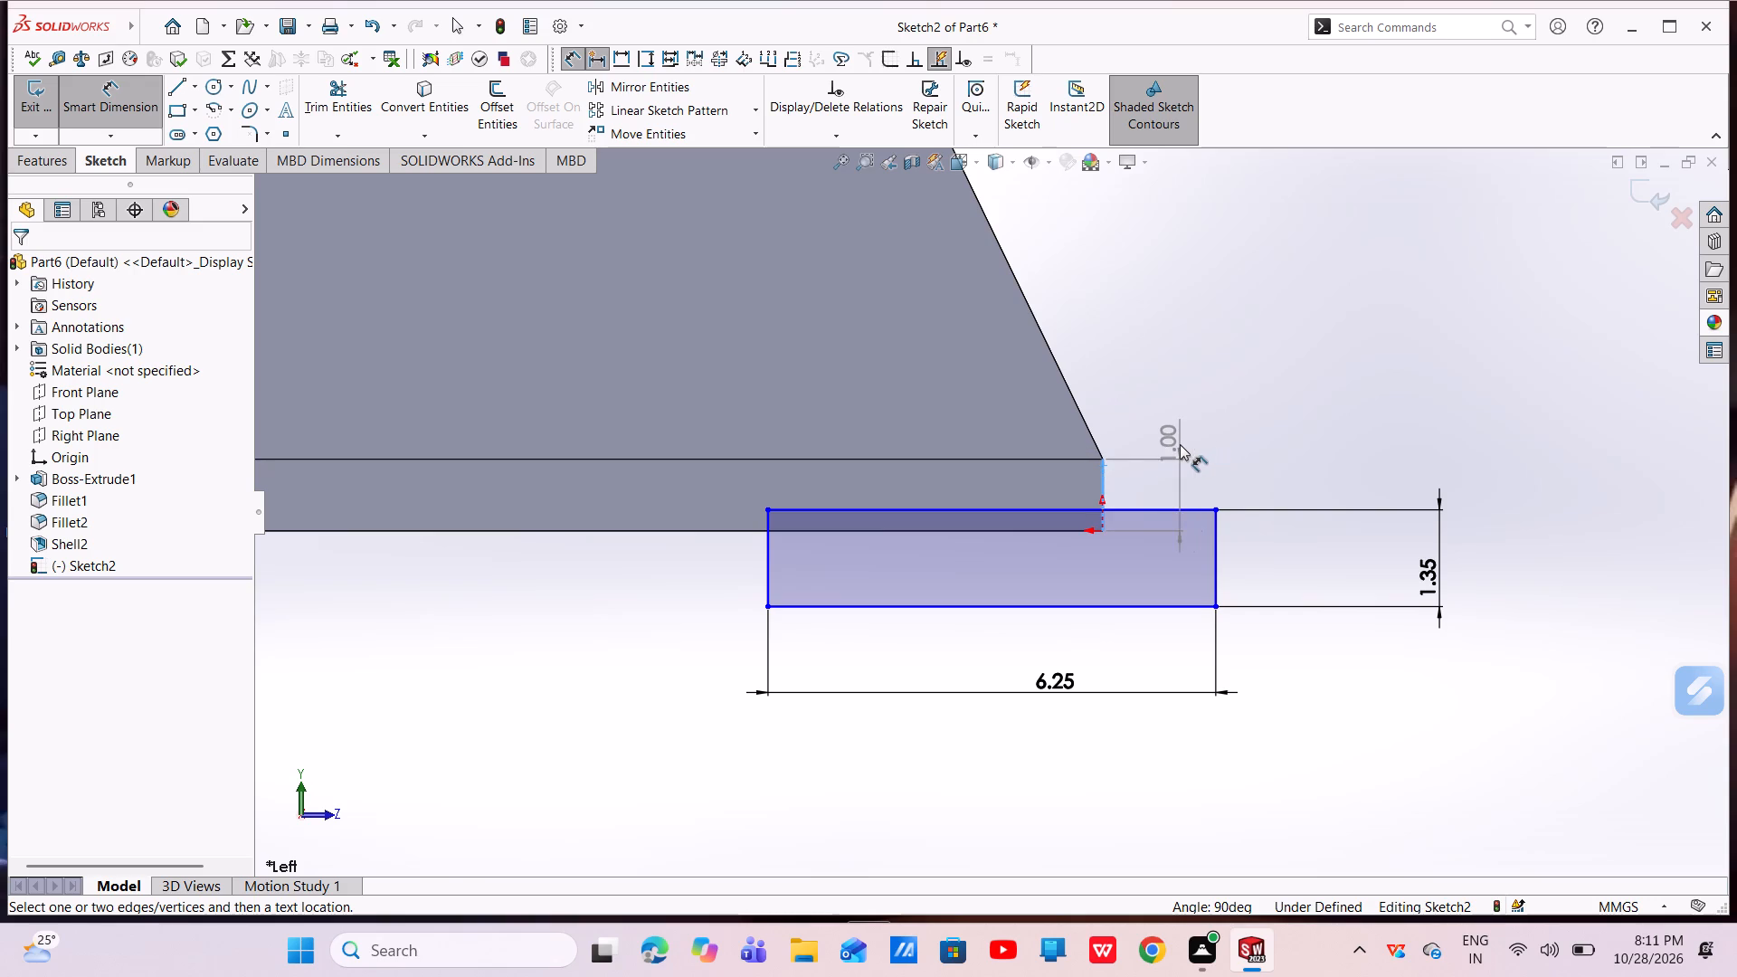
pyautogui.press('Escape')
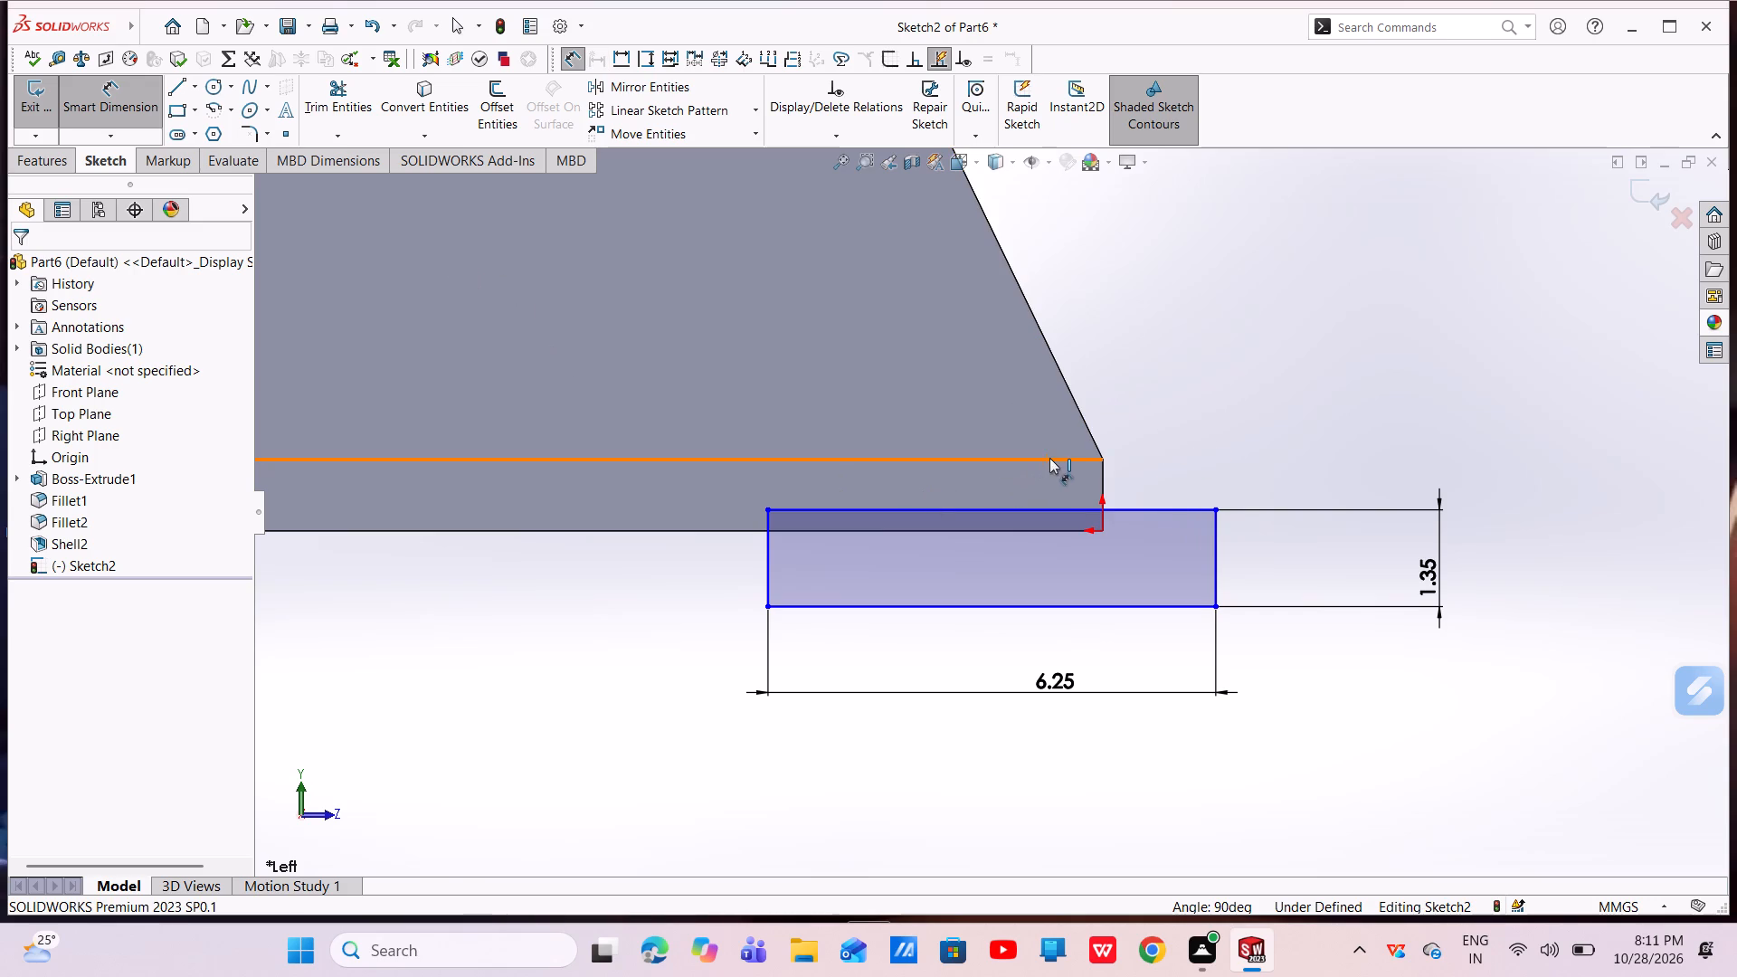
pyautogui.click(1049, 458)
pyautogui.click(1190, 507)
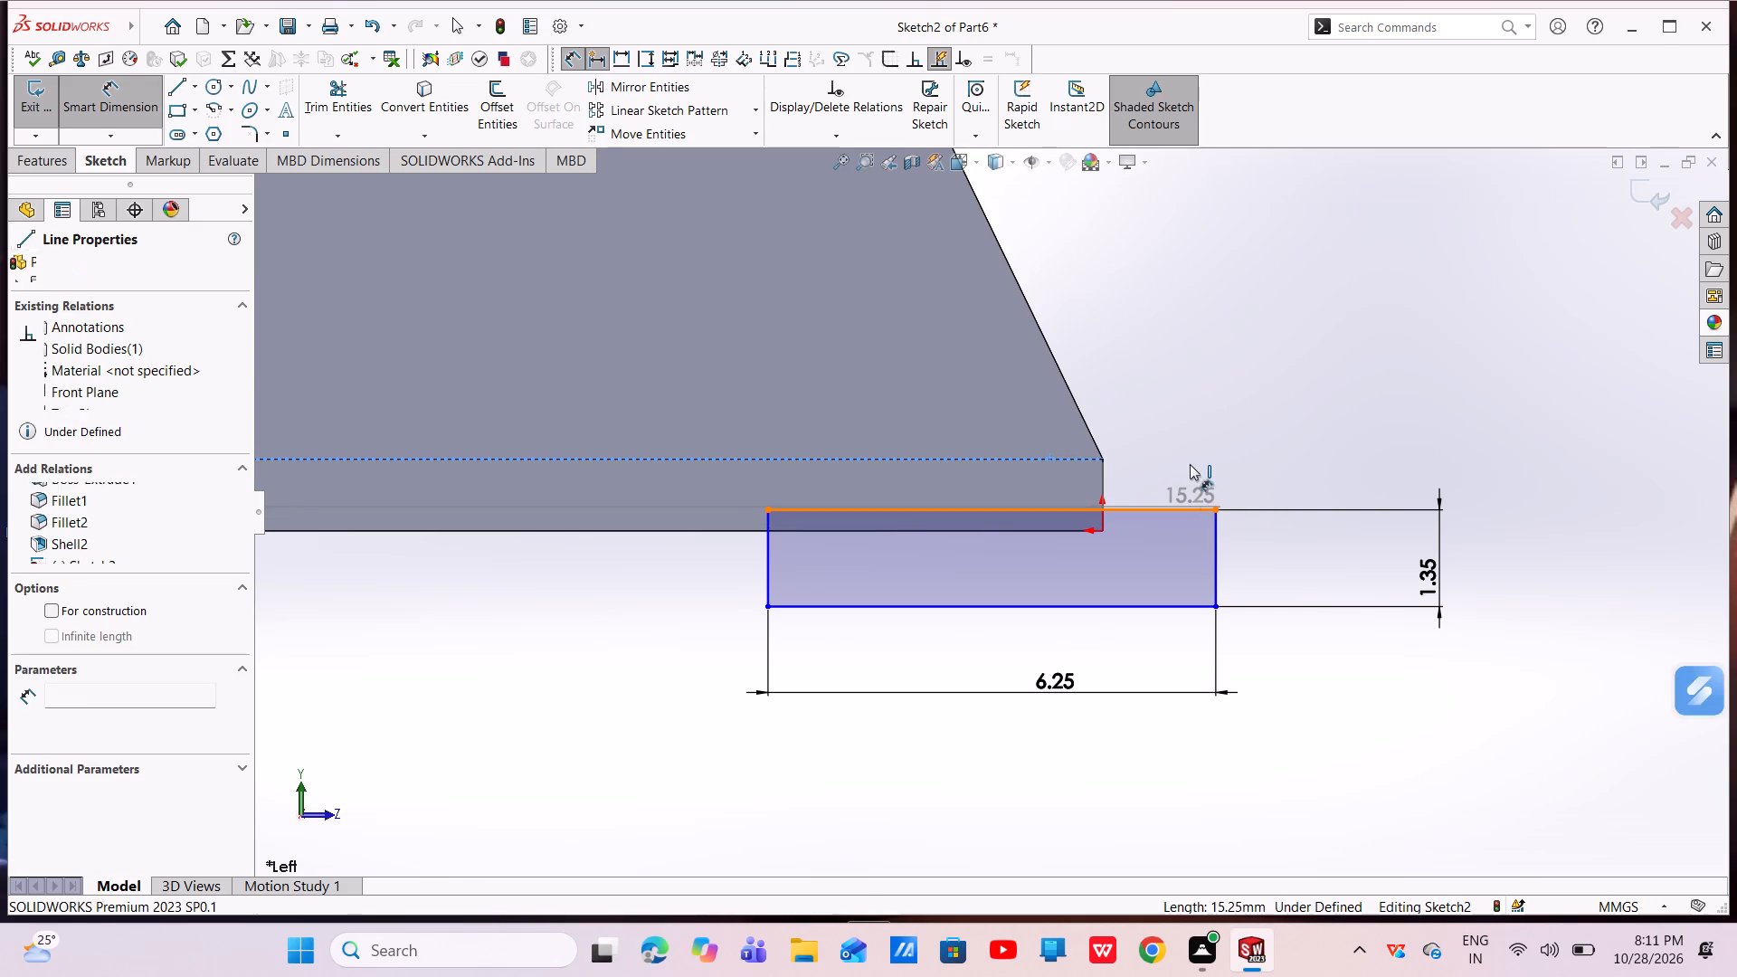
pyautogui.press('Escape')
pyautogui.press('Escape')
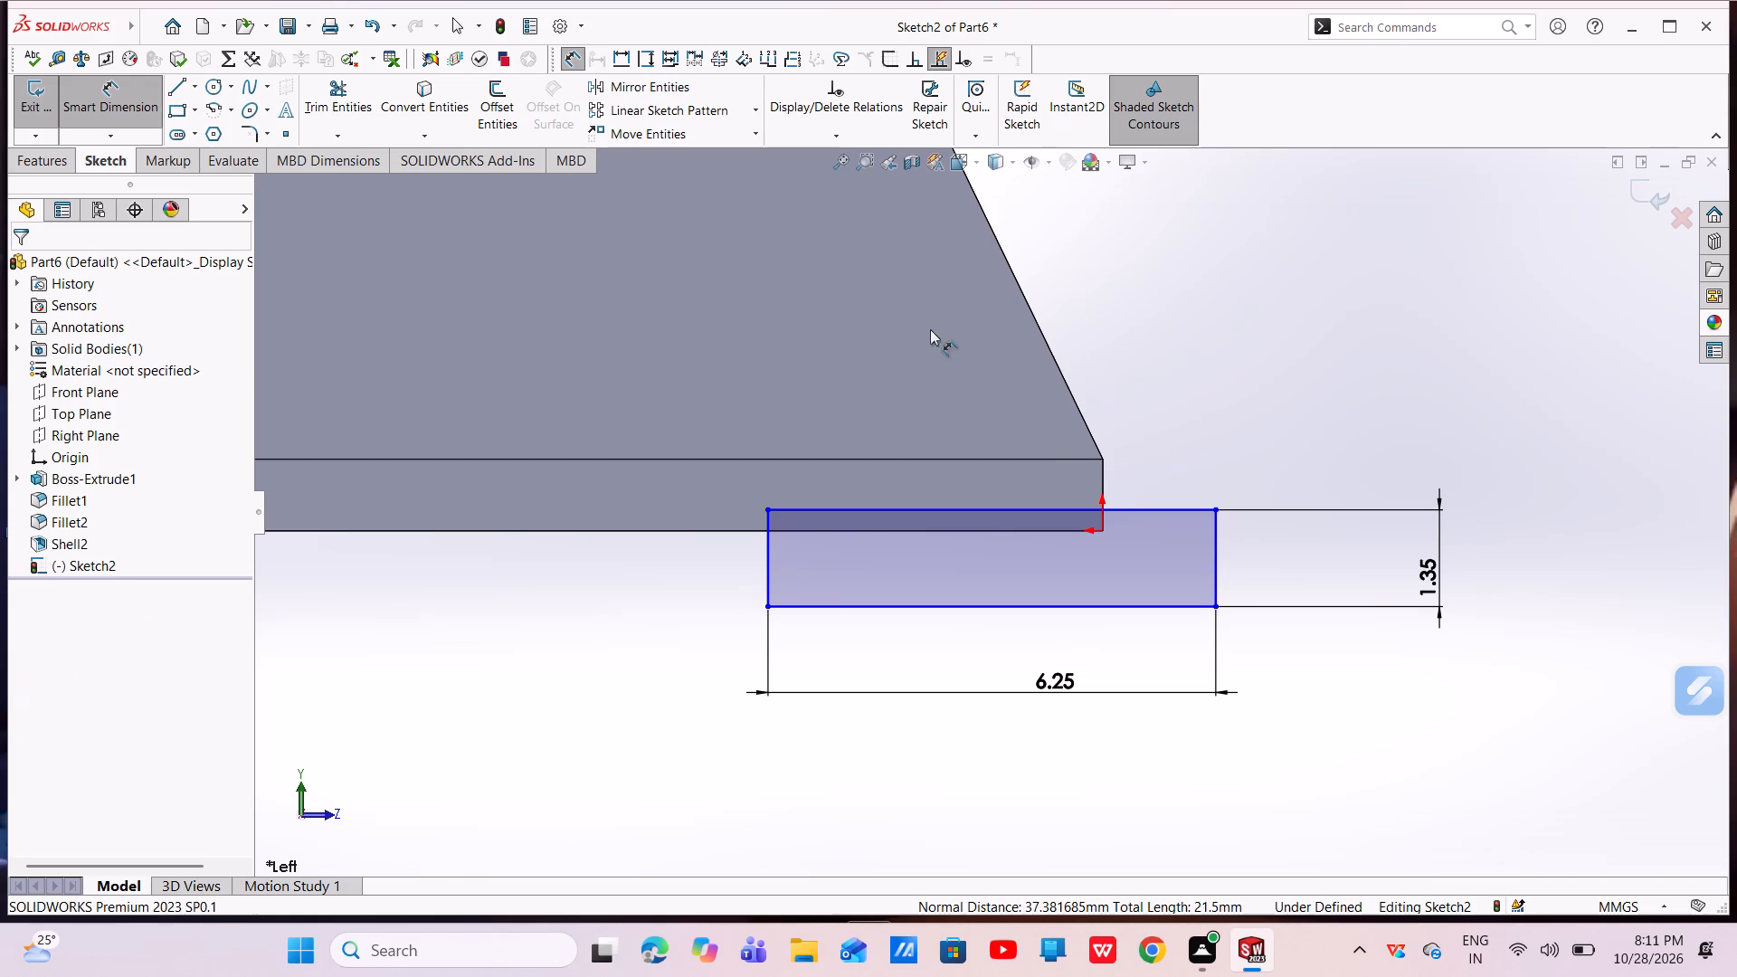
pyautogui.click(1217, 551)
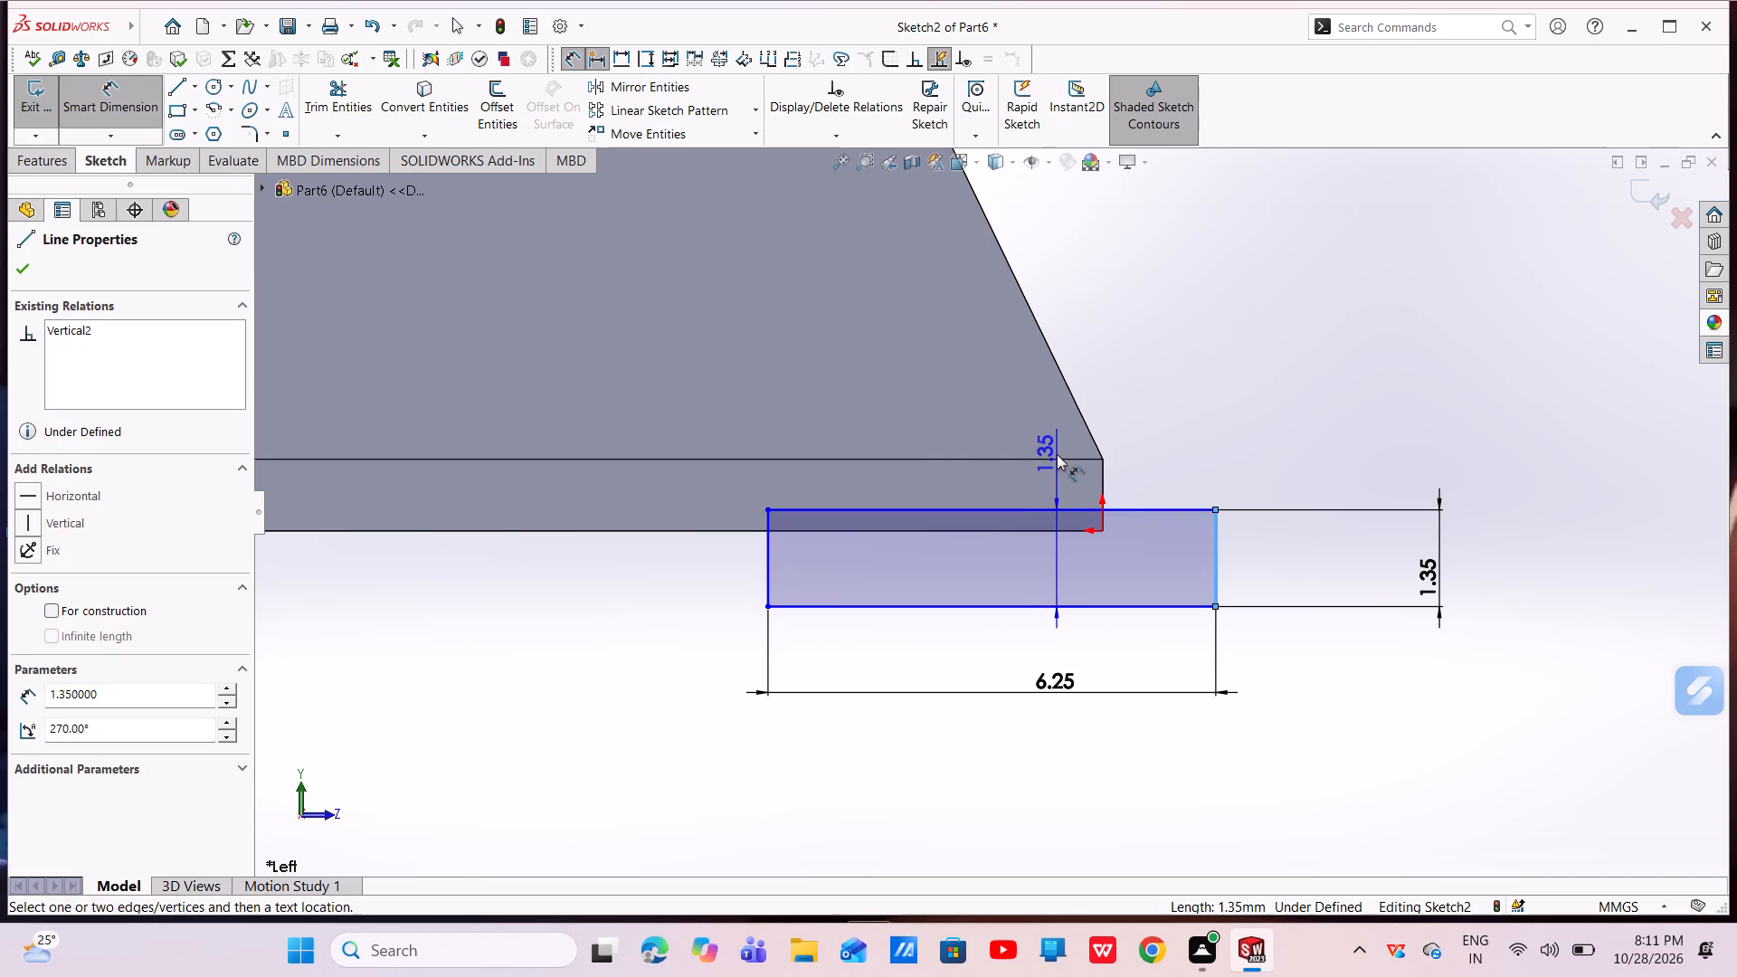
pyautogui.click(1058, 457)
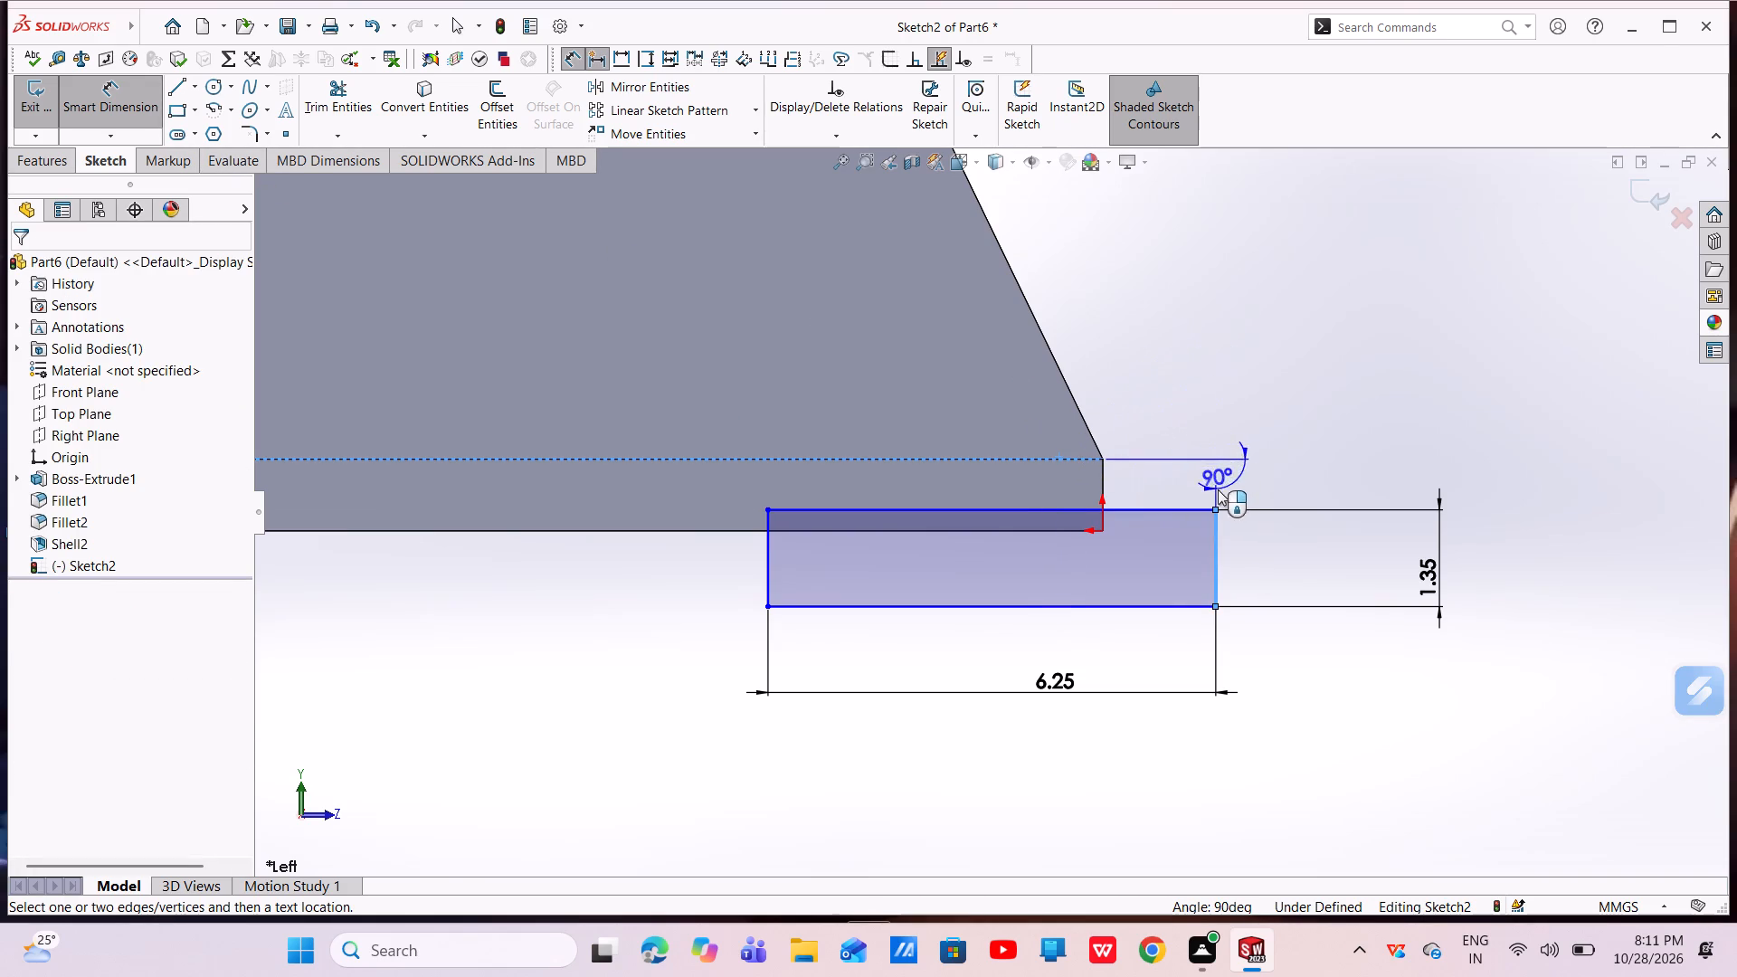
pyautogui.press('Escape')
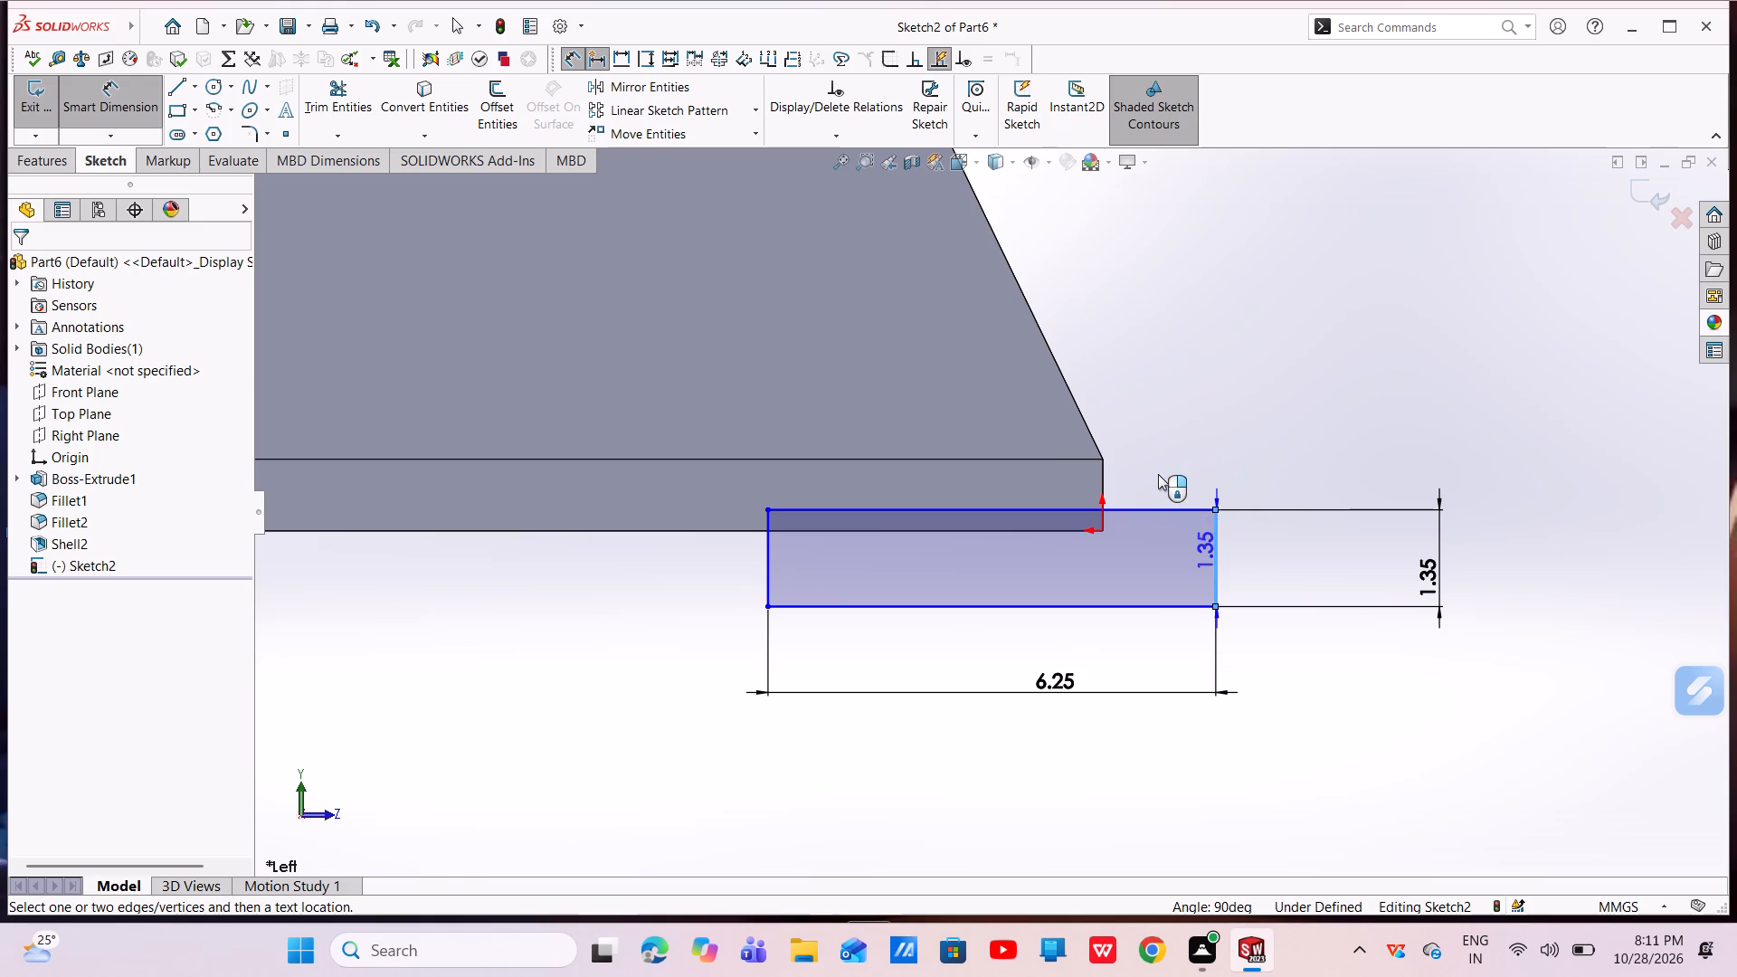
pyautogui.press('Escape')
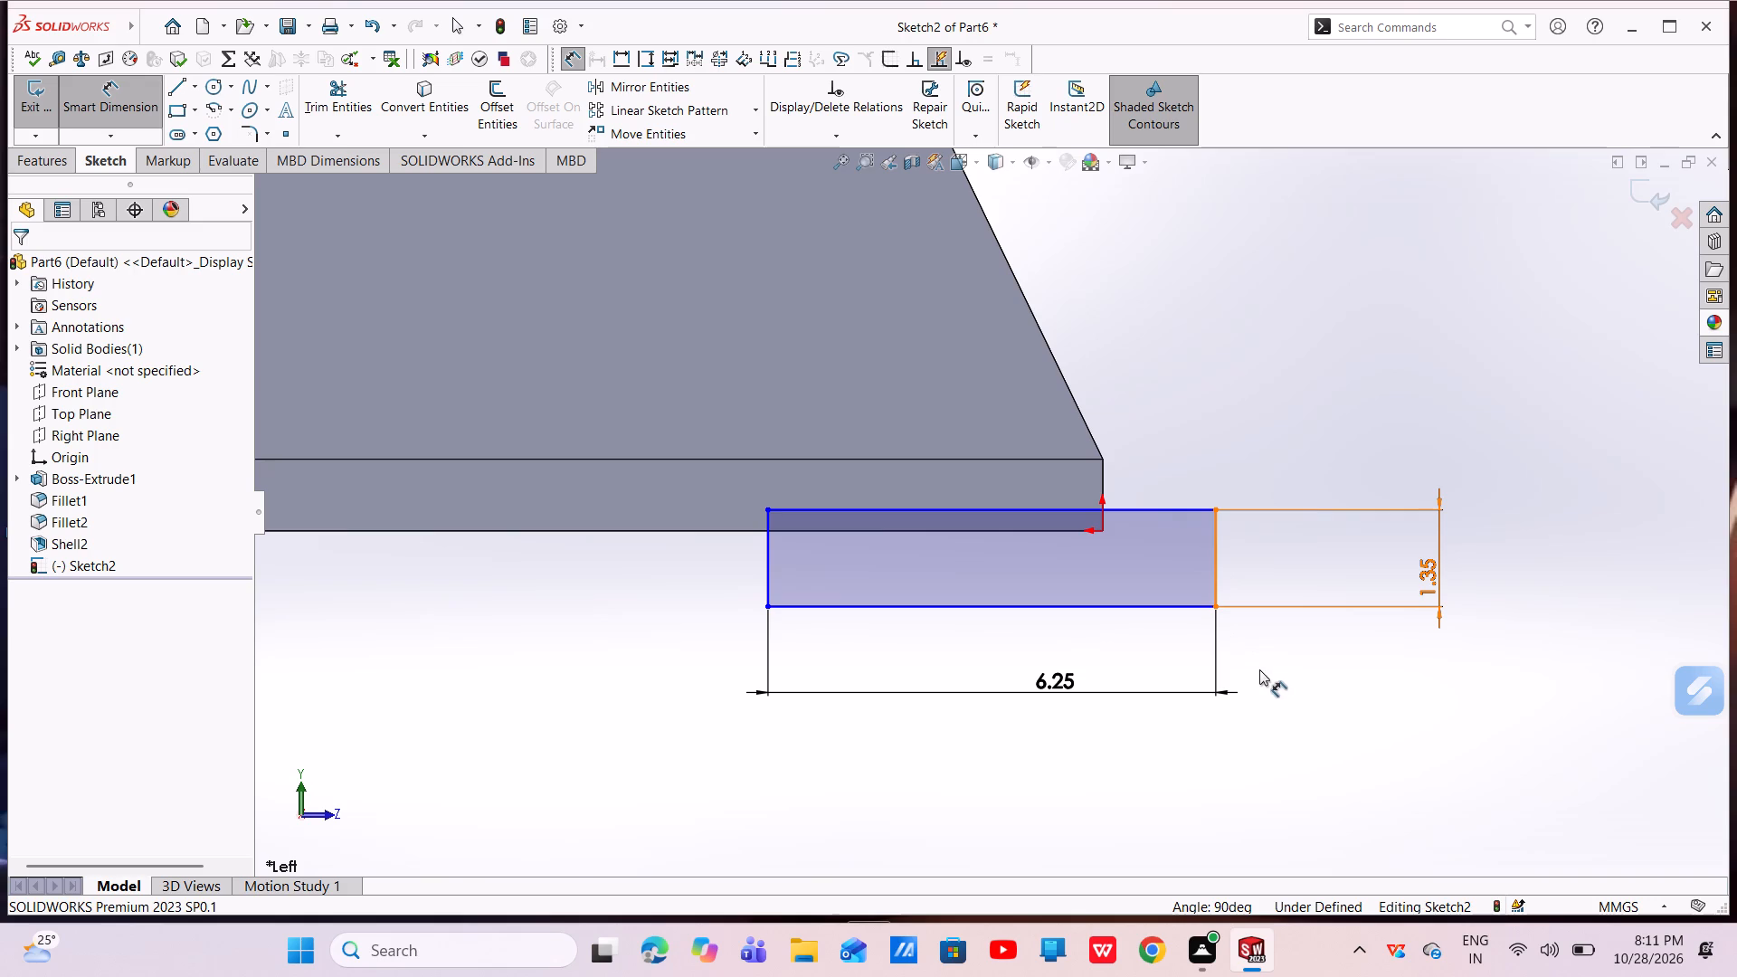
# Dimension the rectangle's outer upper corner 2 mm horizontally beyond the upper corner of the bottom wall's free end.
pyautogui.scroll(-5, 1211, 543)
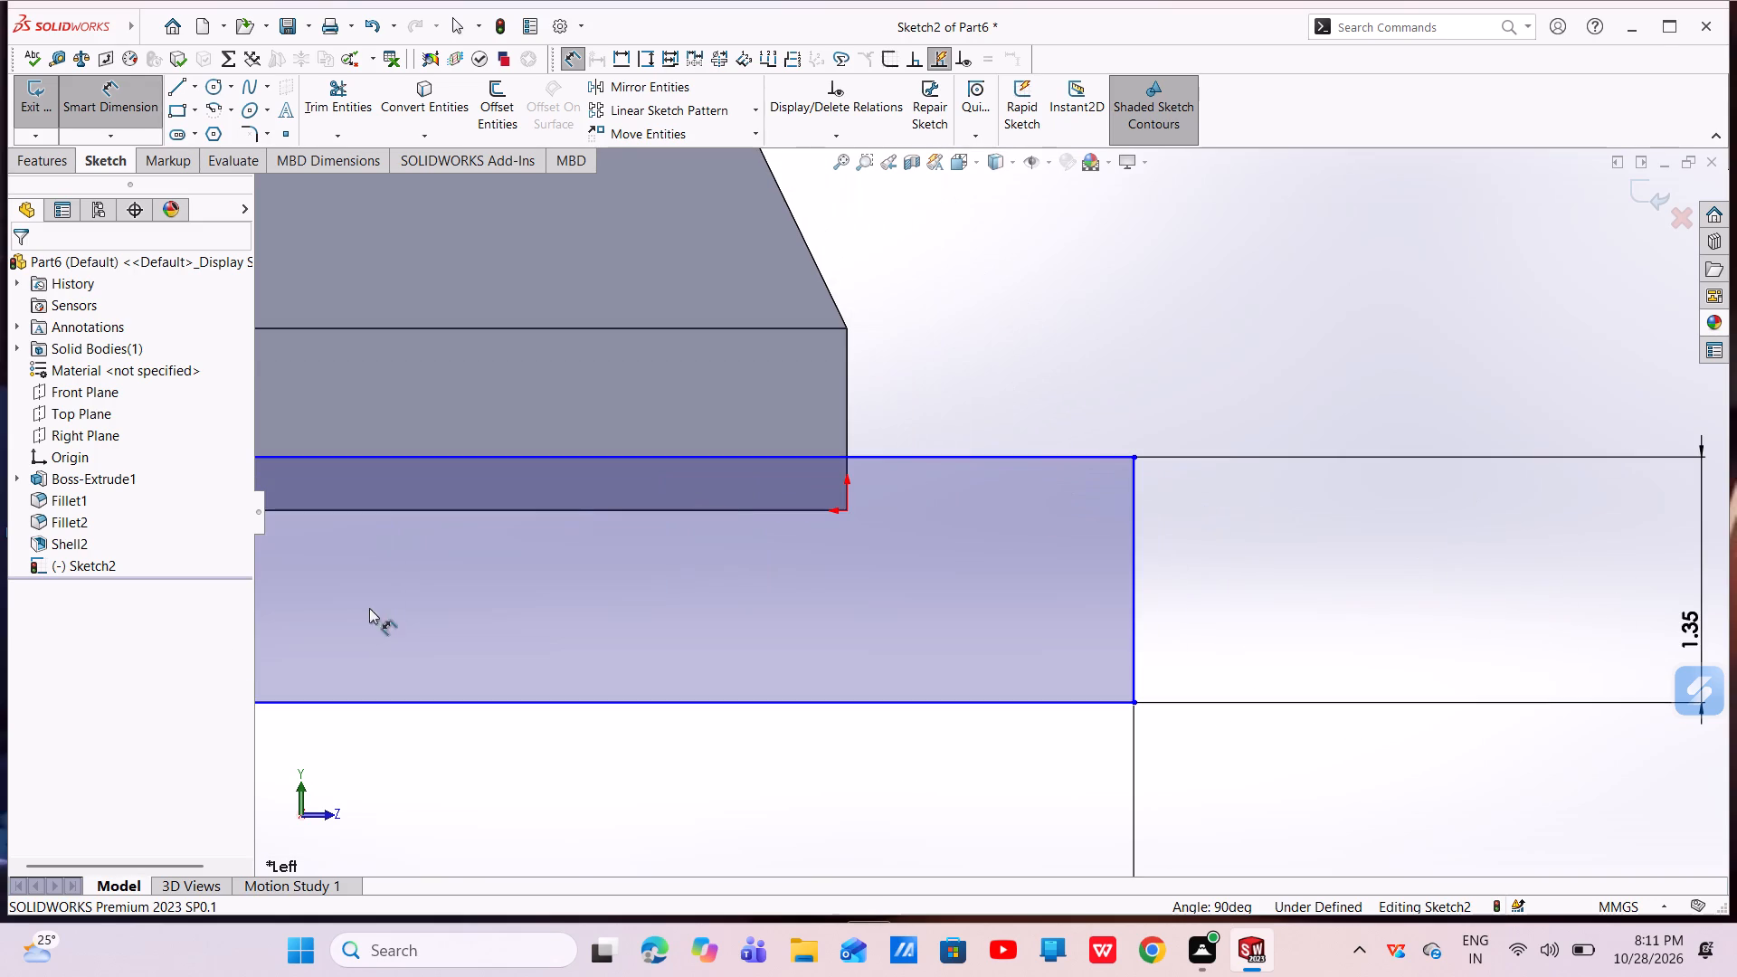
pyautogui.click(846, 327)
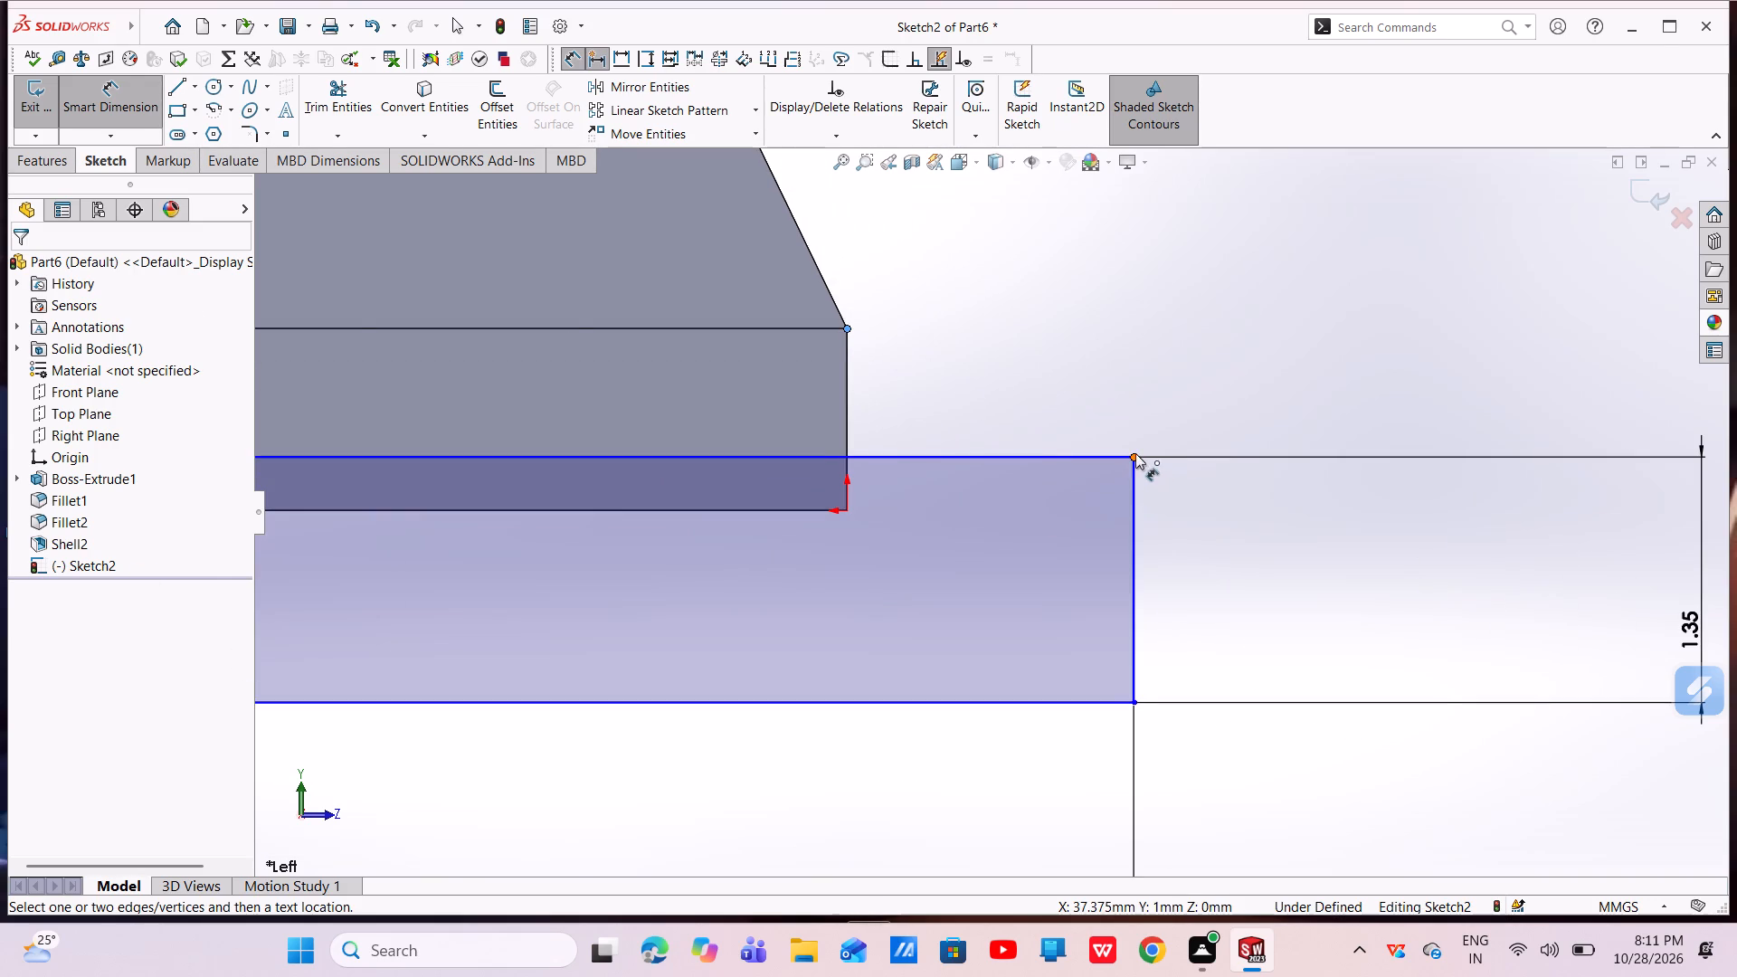
pyautogui.click(1135, 453)
pyautogui.click(1032, 299)
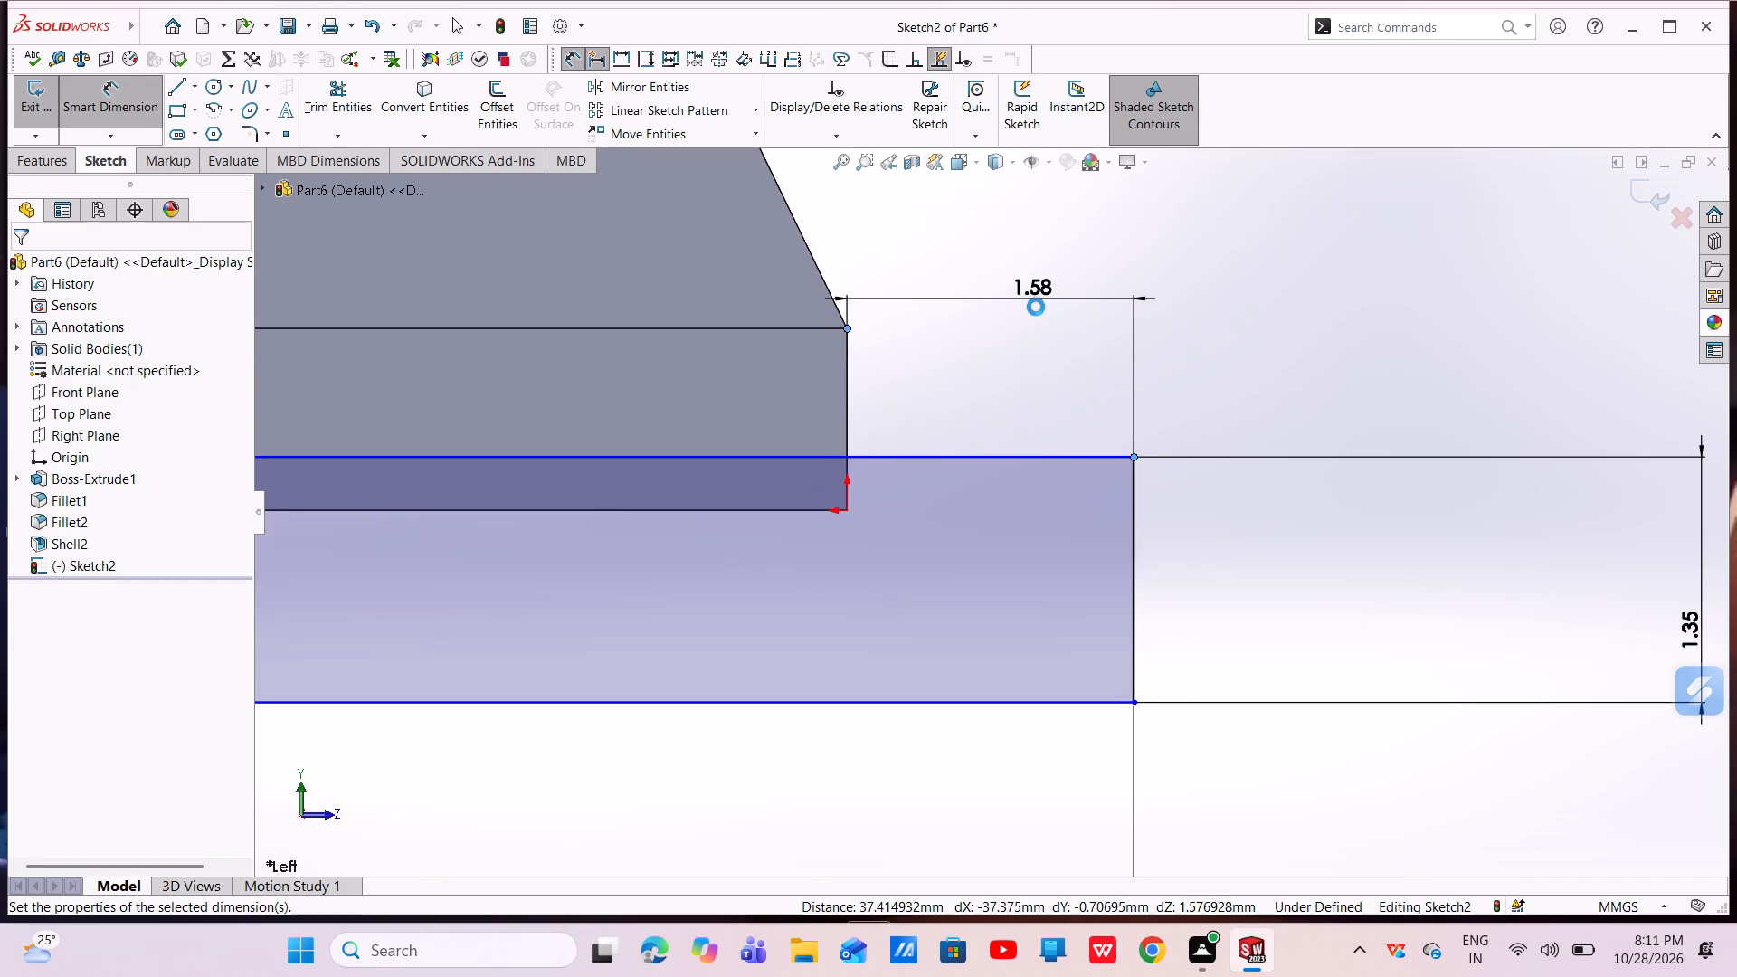
pyautogui.press('BackSpace')
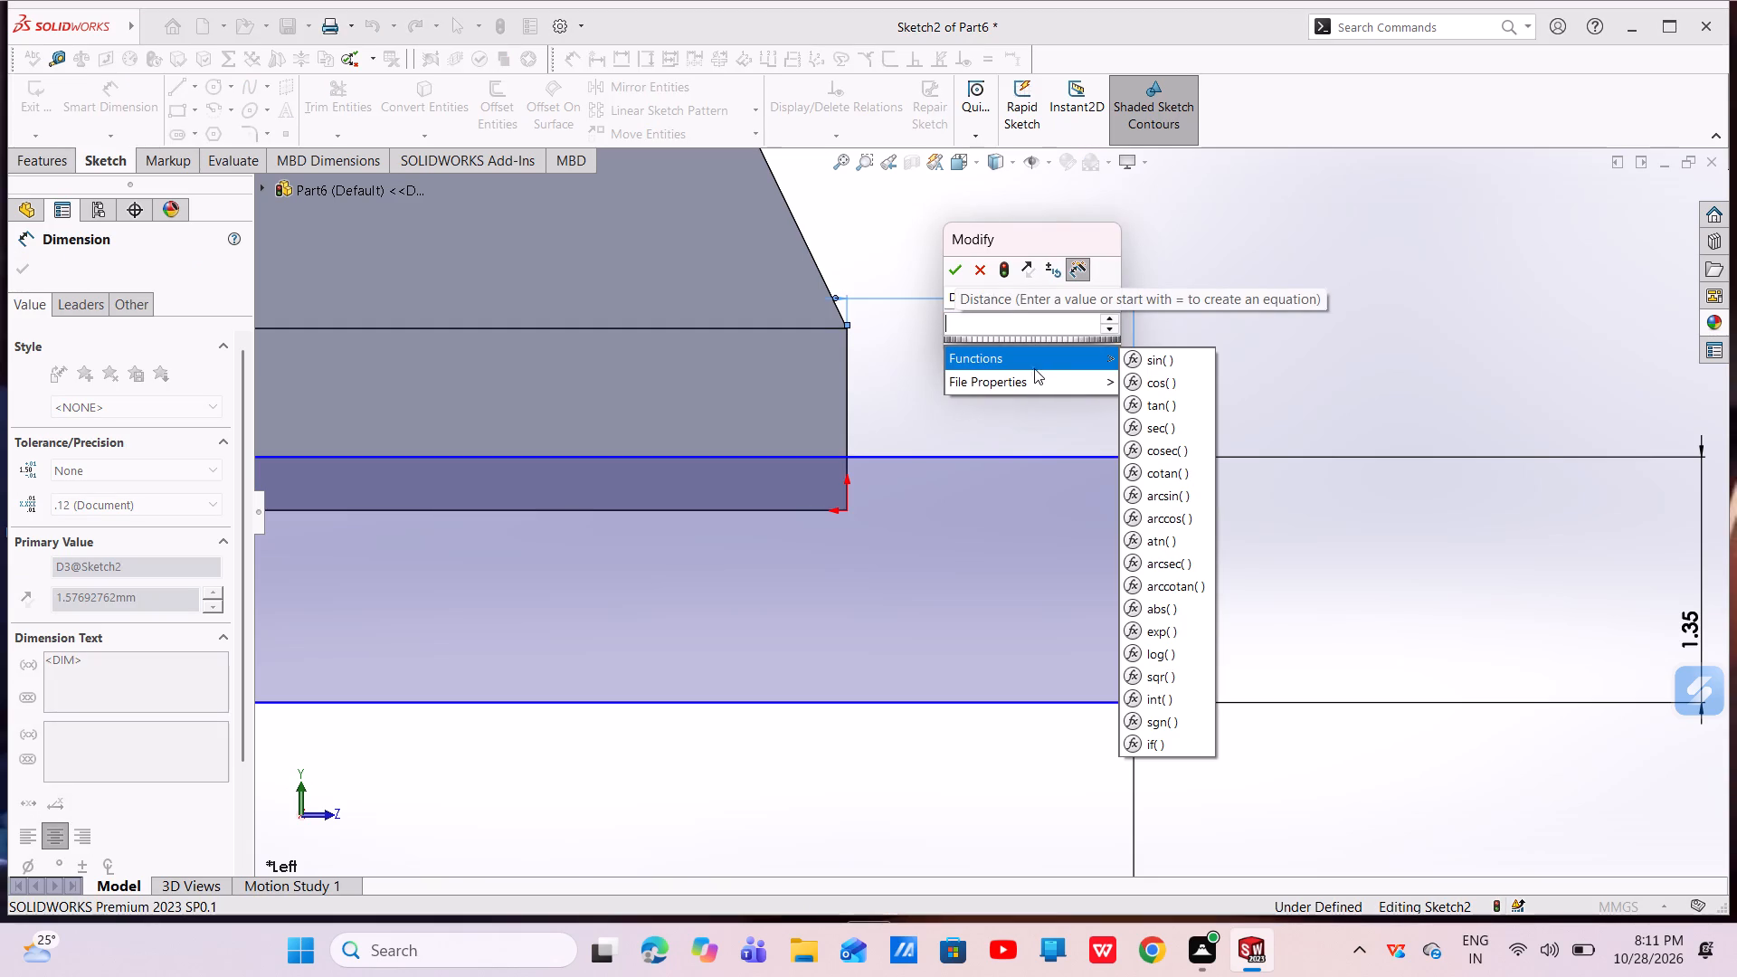
pyautogui.press('2')
pyautogui.press('Return')
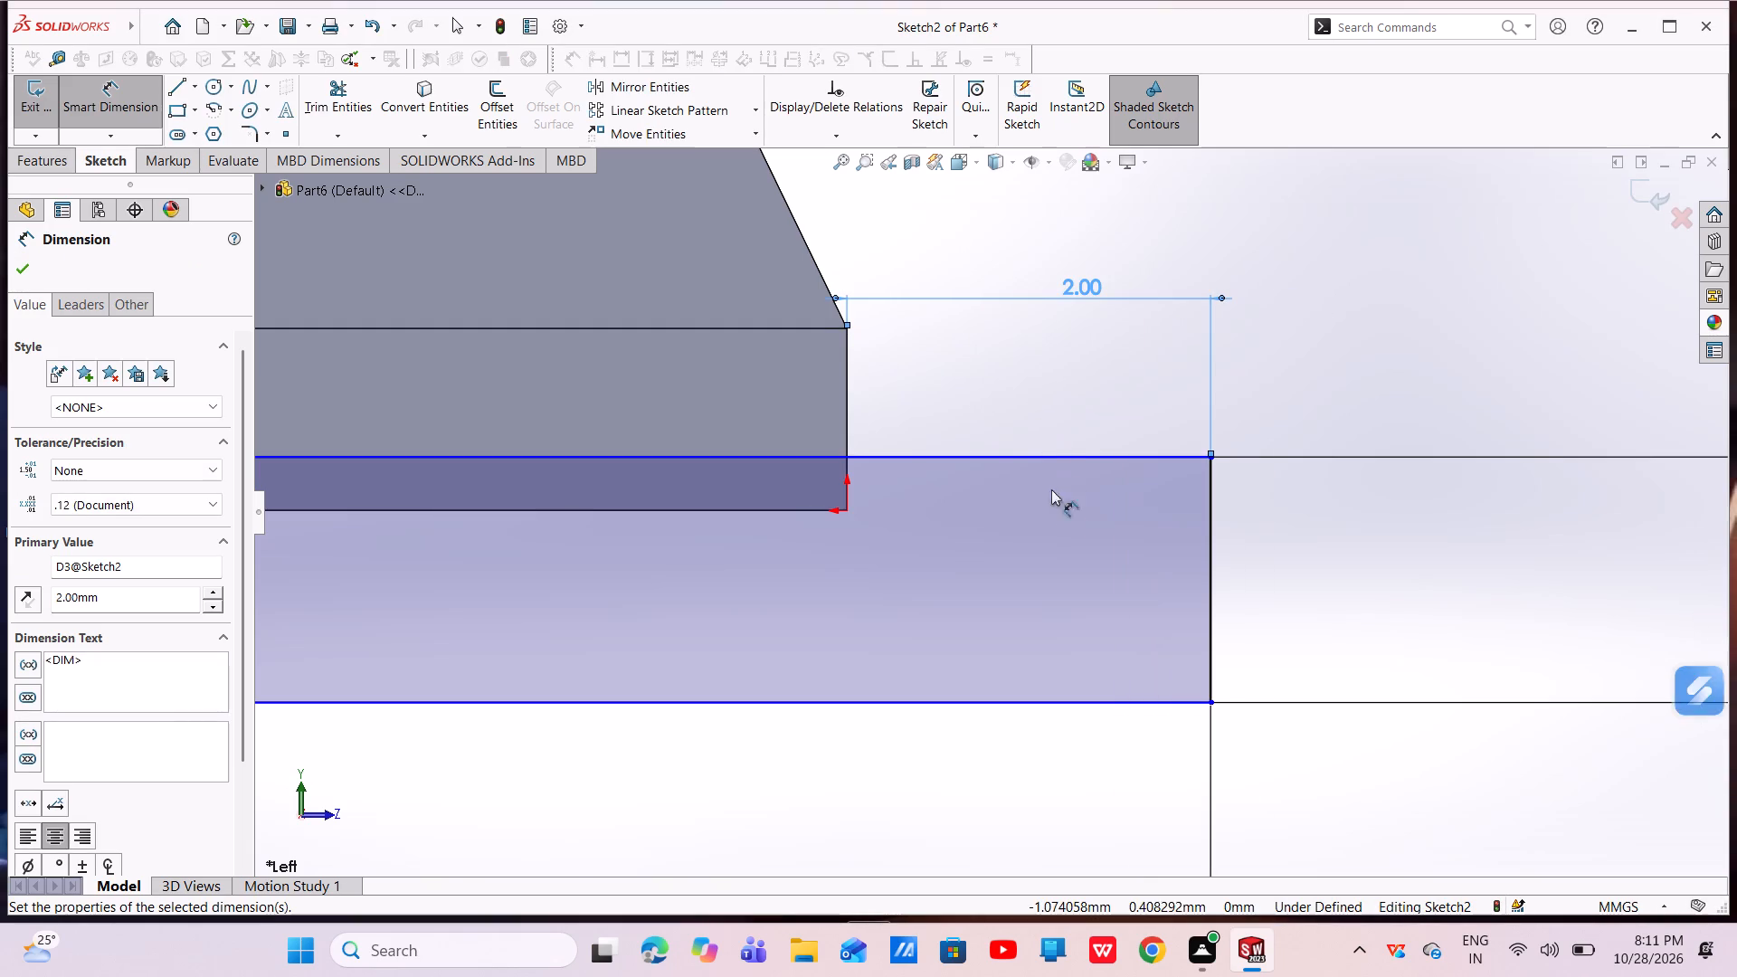
pyautogui.scroll(5, 1078, 601)
pyautogui.press('Escape')
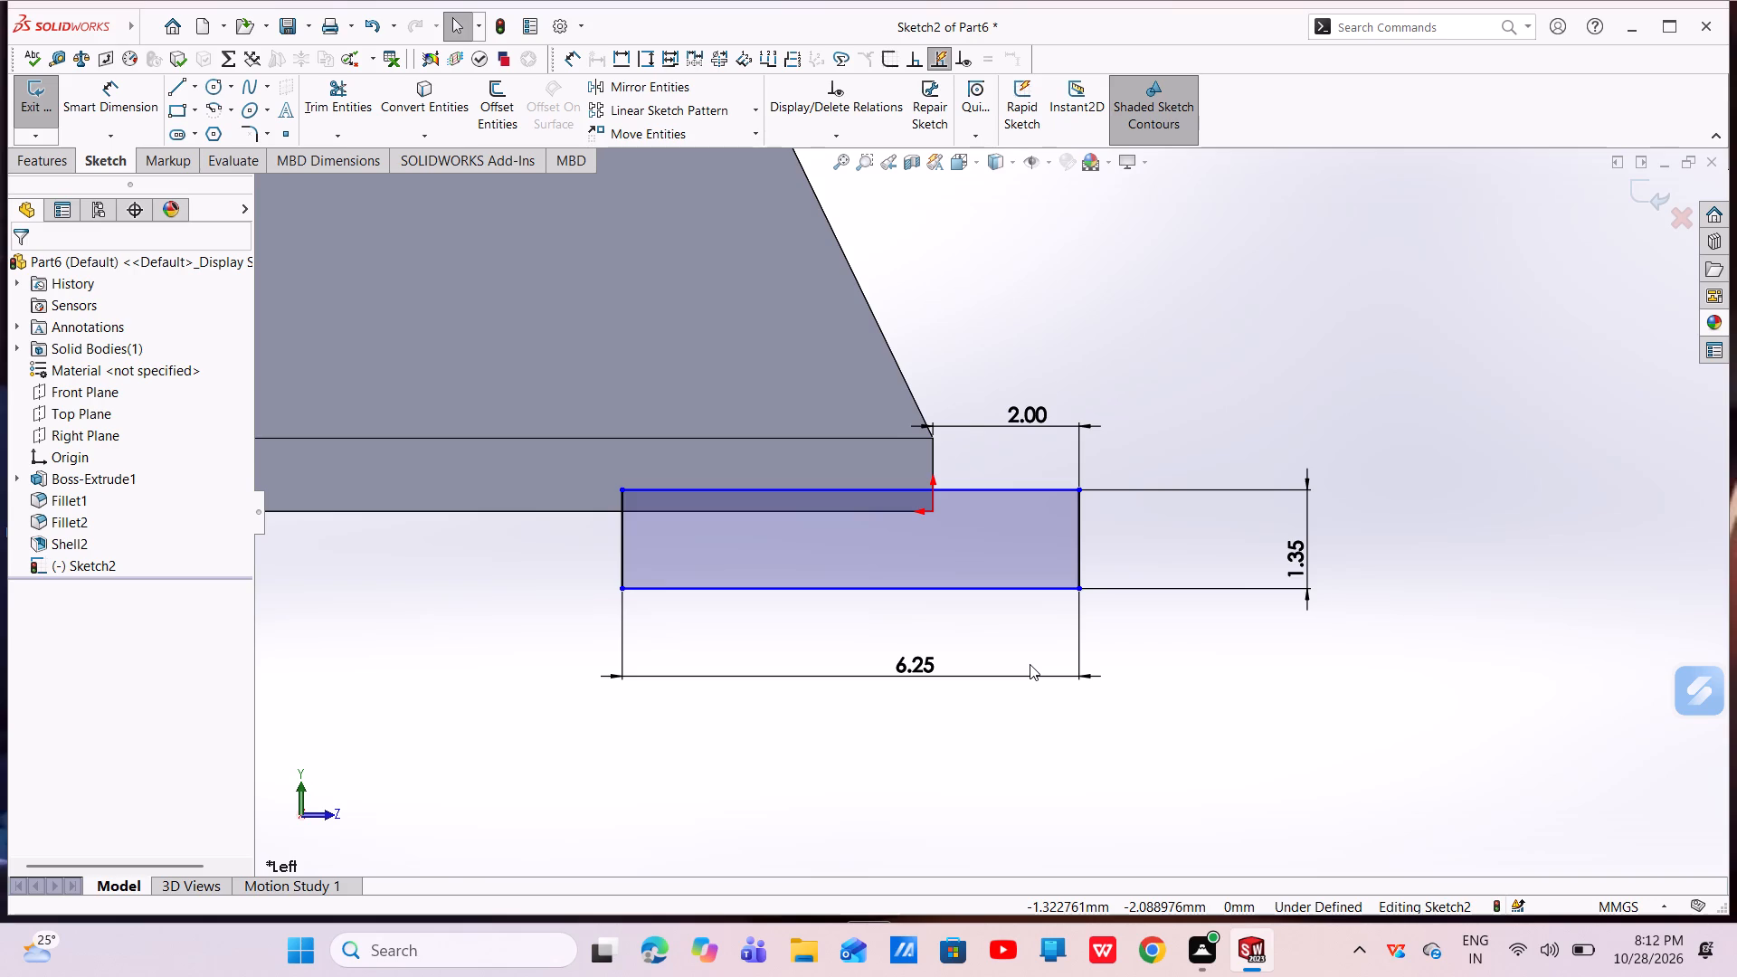
# Dimension the rectangle's lower line 0.25 mm below the bottom wall's underside edge.
pyautogui.scroll(-6, 665, 560)
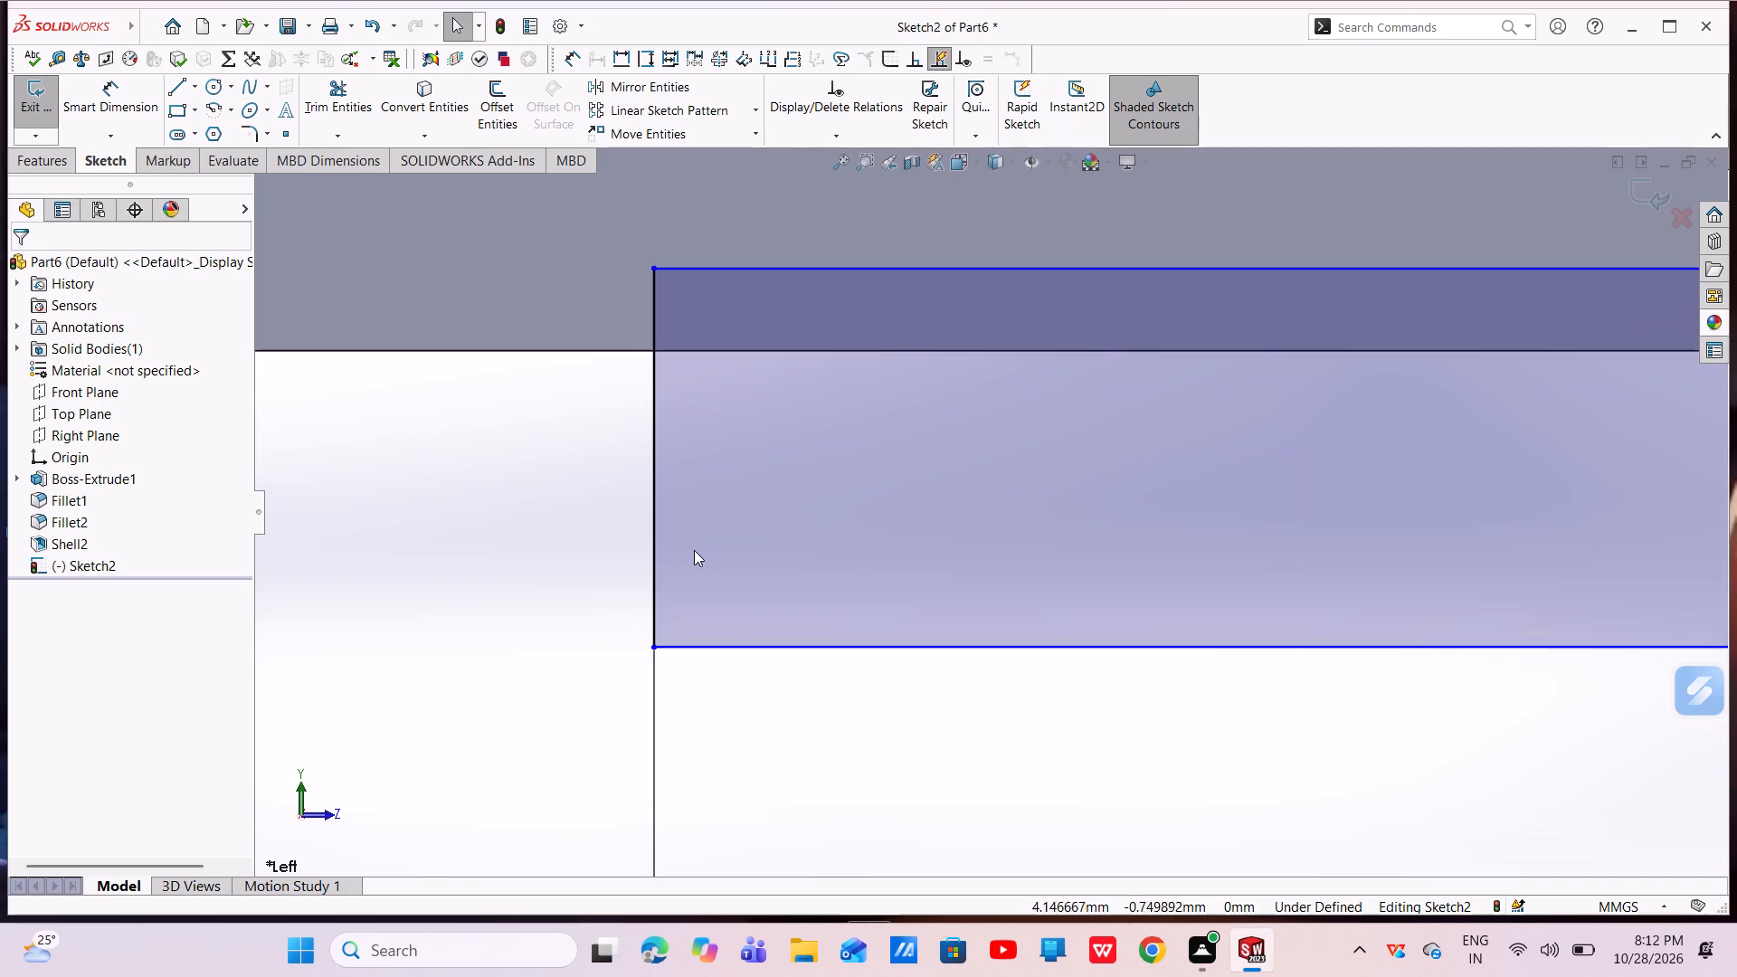
pyautogui.click(138, 106)
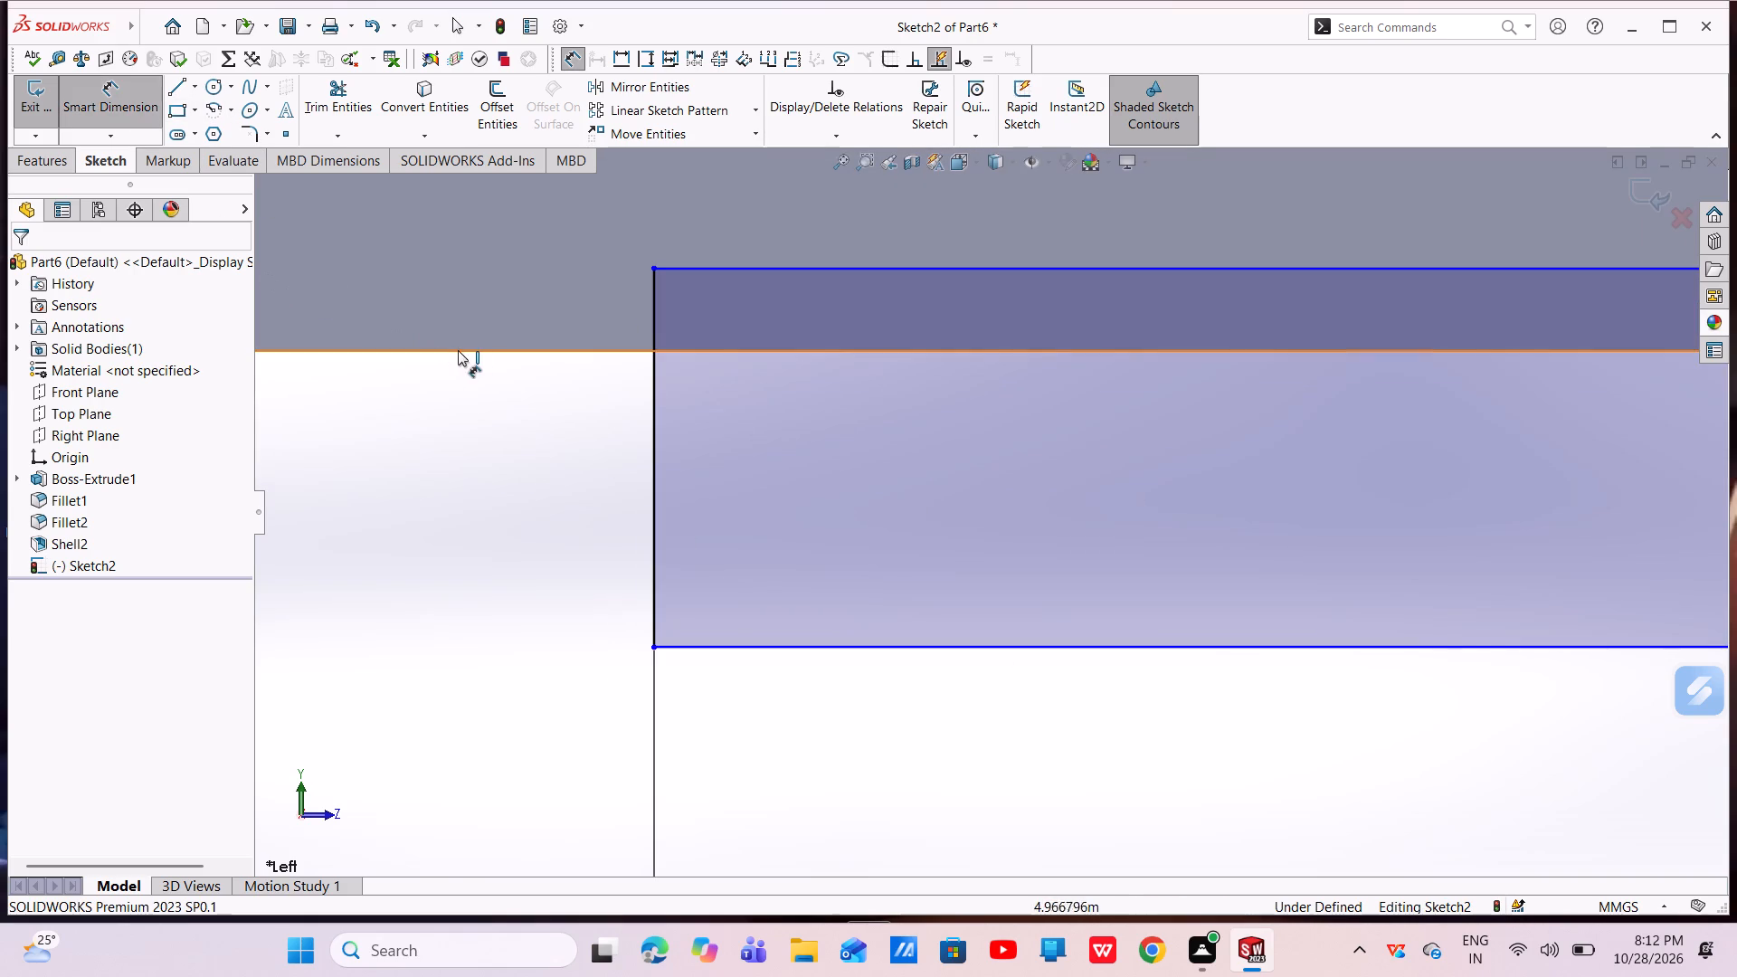
pyautogui.click(474, 354)
pyautogui.click(764, 644)
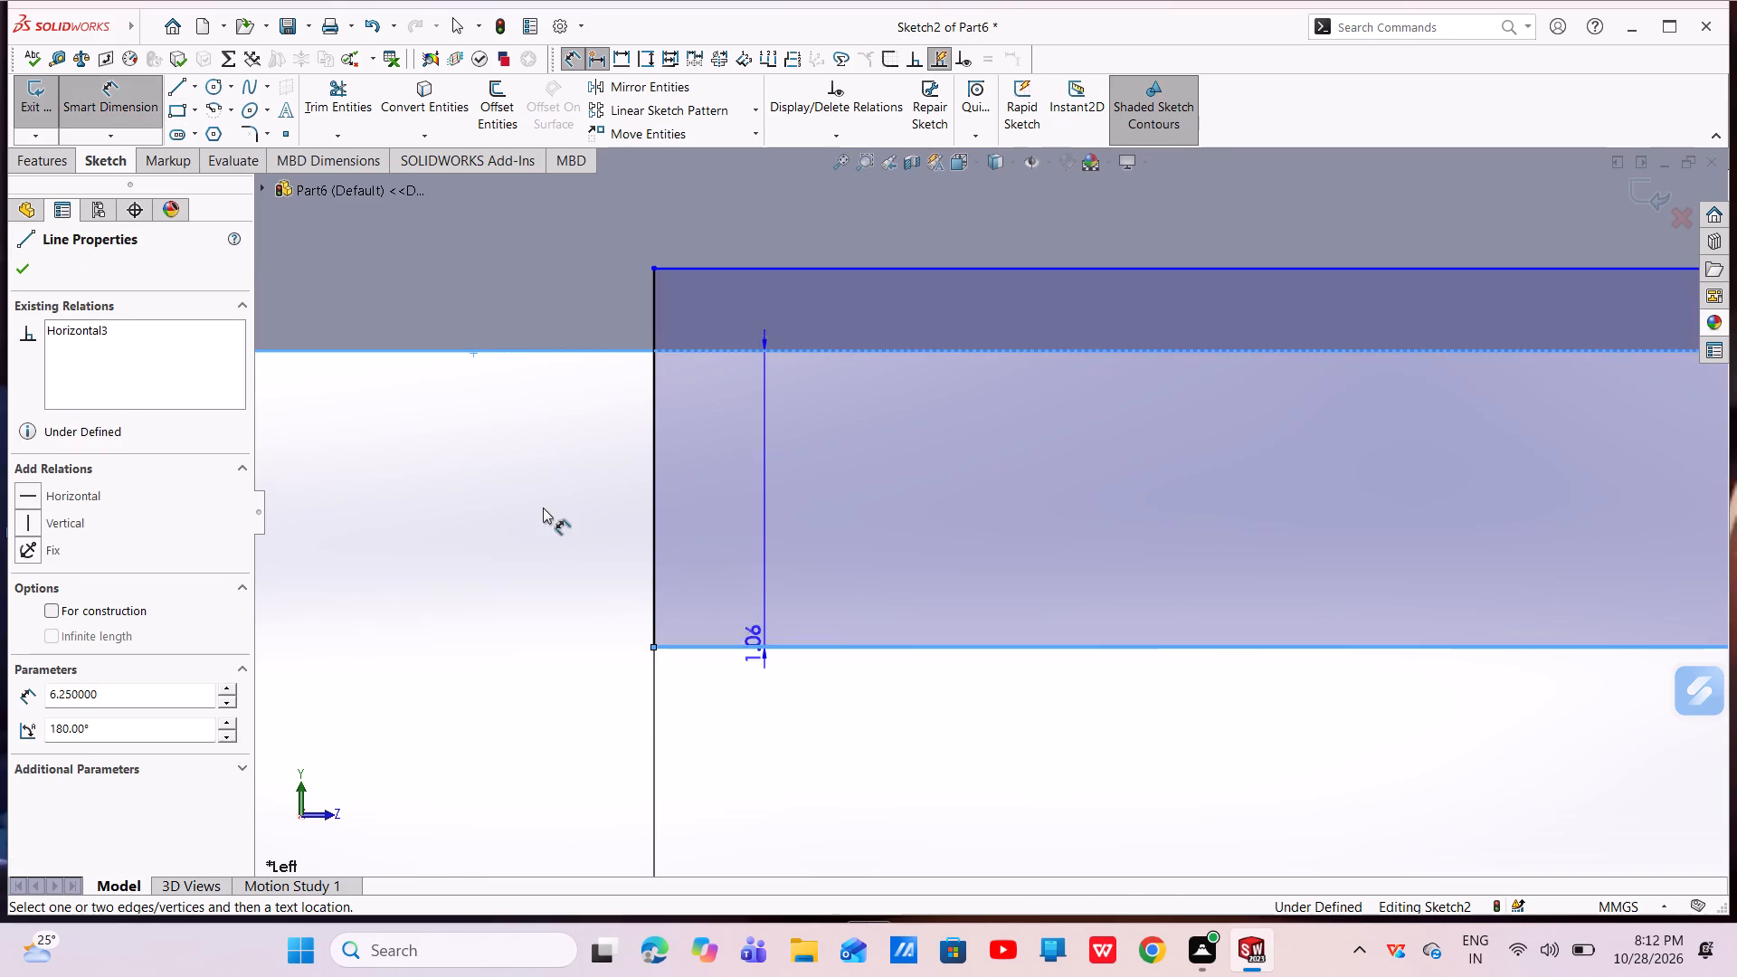
pyautogui.click(526, 485)
pyautogui.press('BackSpace')
pyautogui.write('0.25')
pyautogui.press('Return')
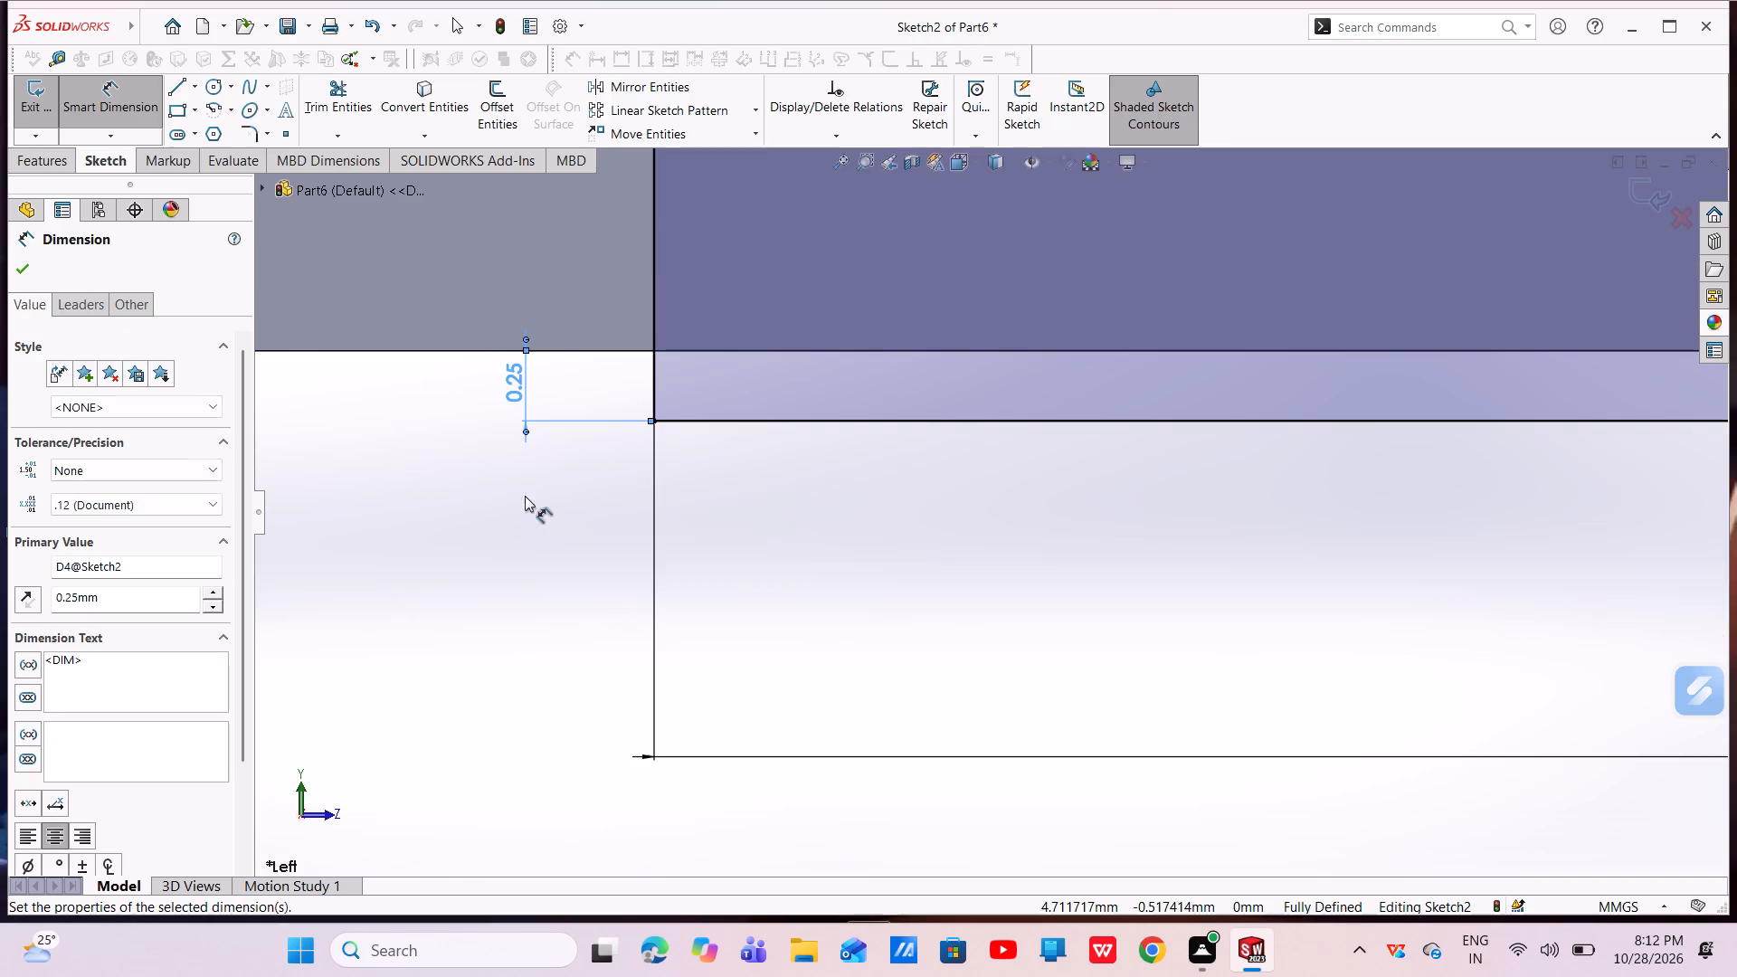
pyautogui.scroll(8, 877, 518)
pyautogui.press('Escape')
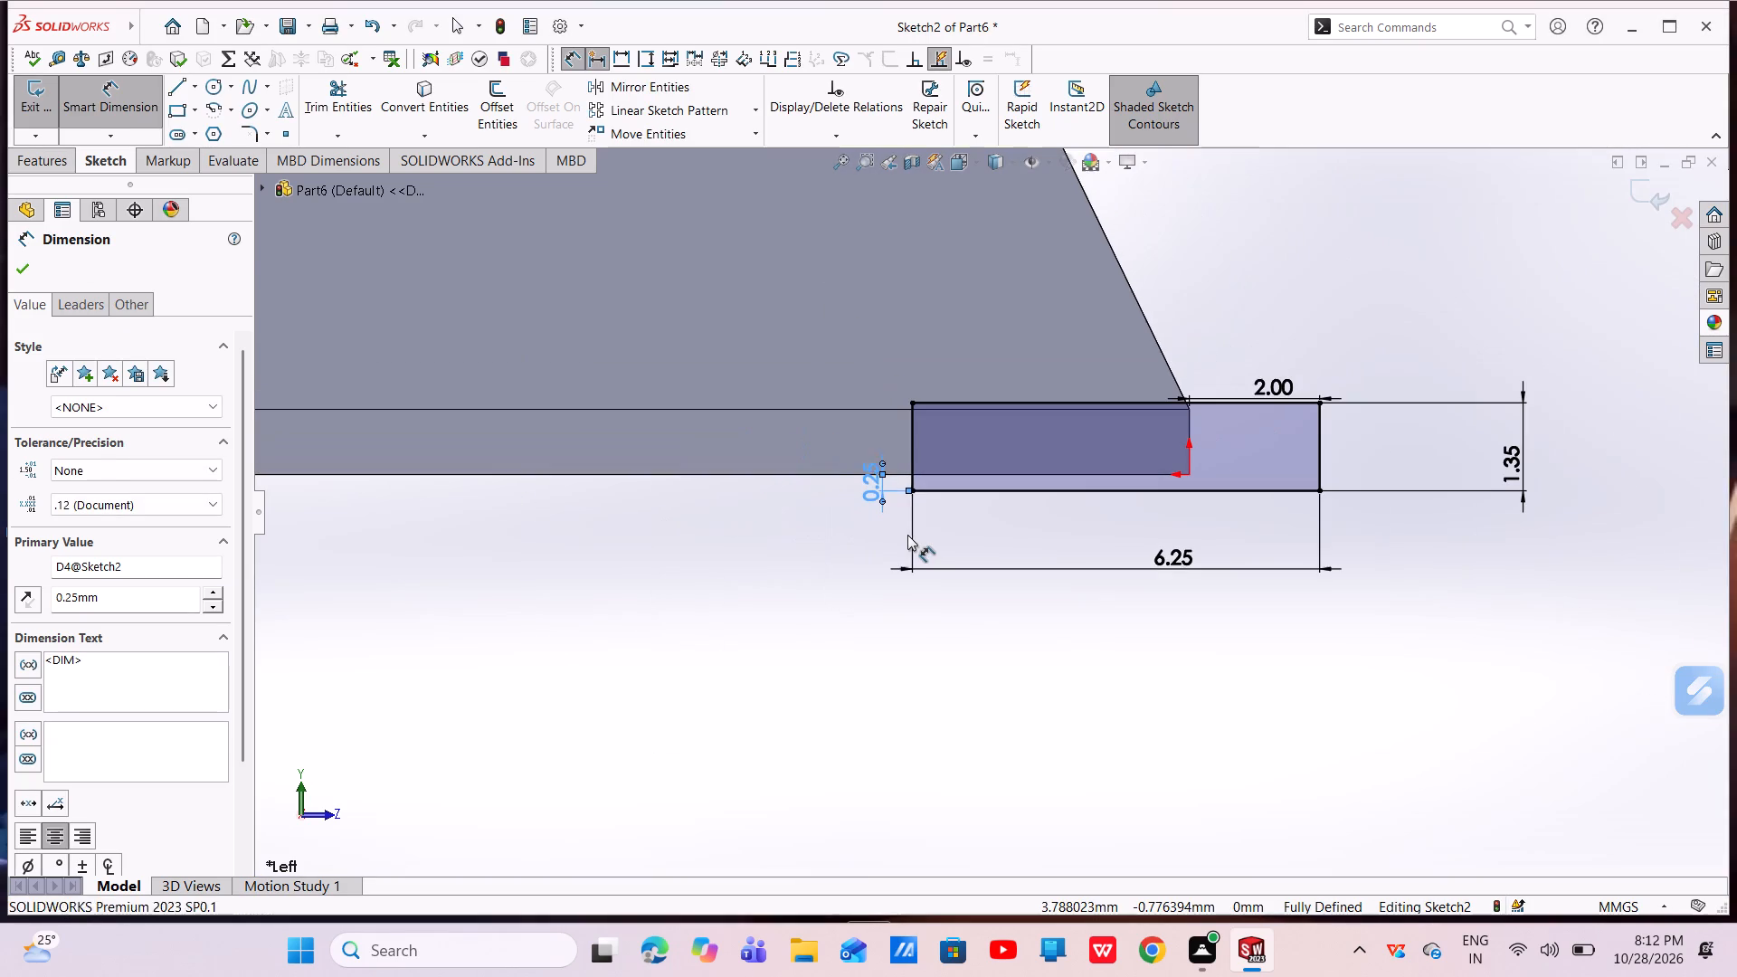
pyautogui.press('Escape')
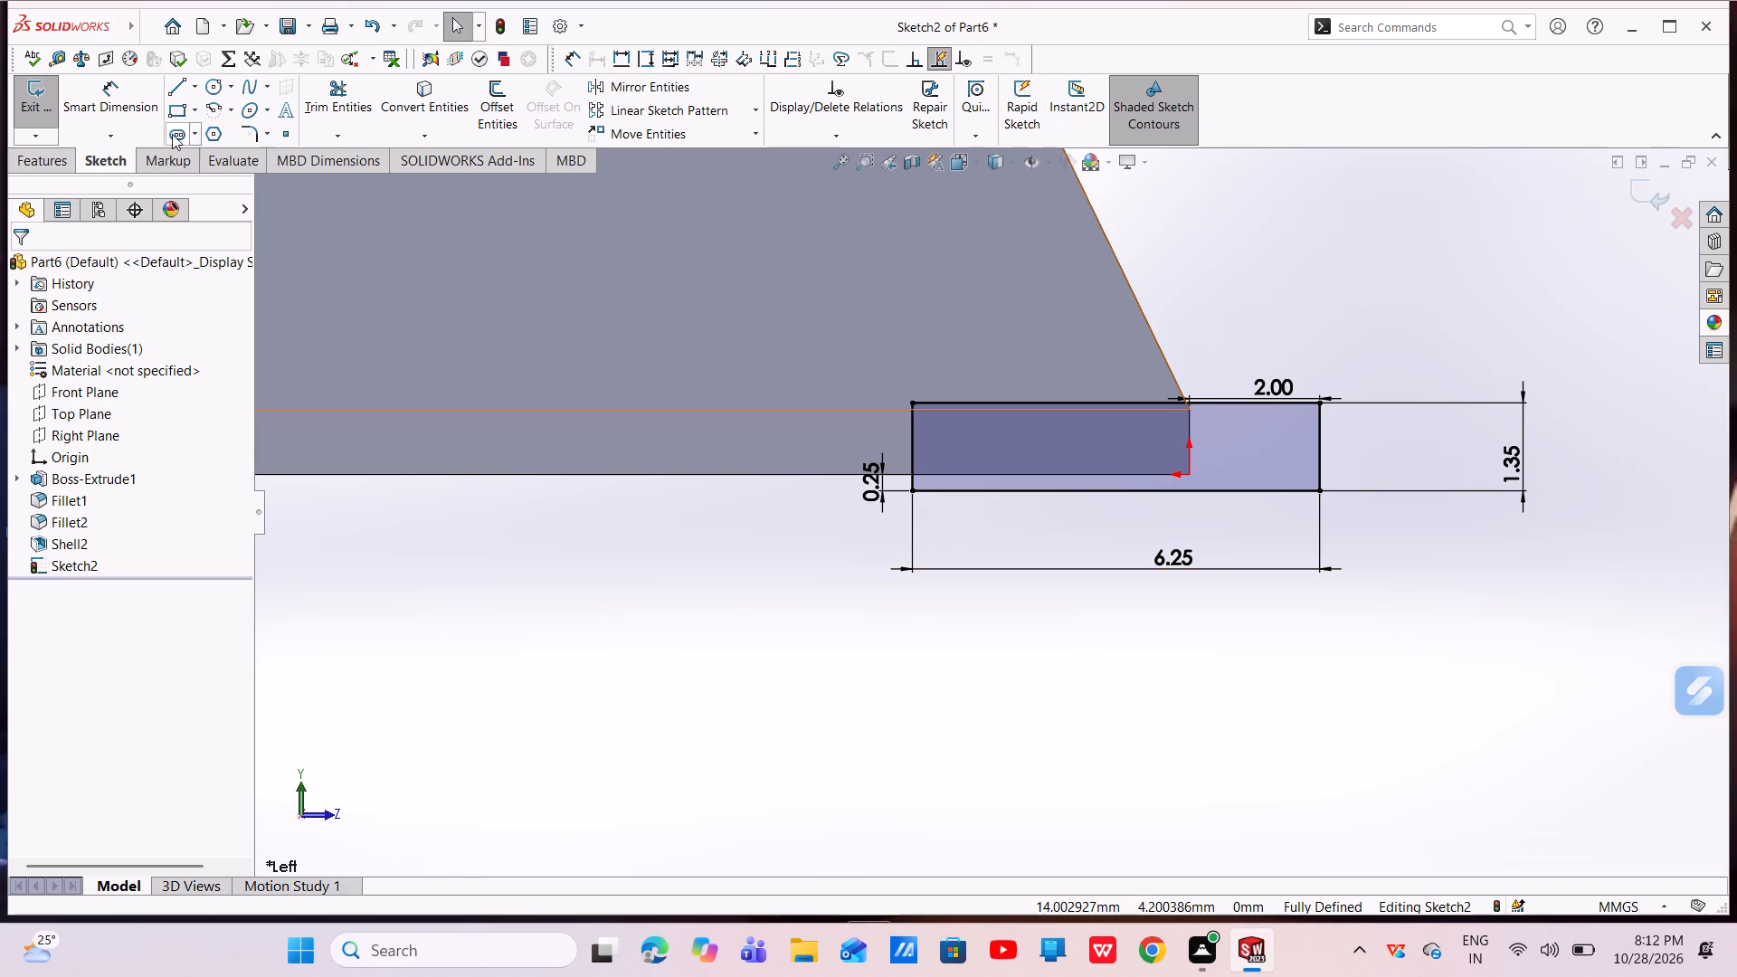
# Set up a blind boss extrusion of the rectangle 39.375 mm deep along the bottom wall's edge and check its preview.
pyautogui.click(37, 164)
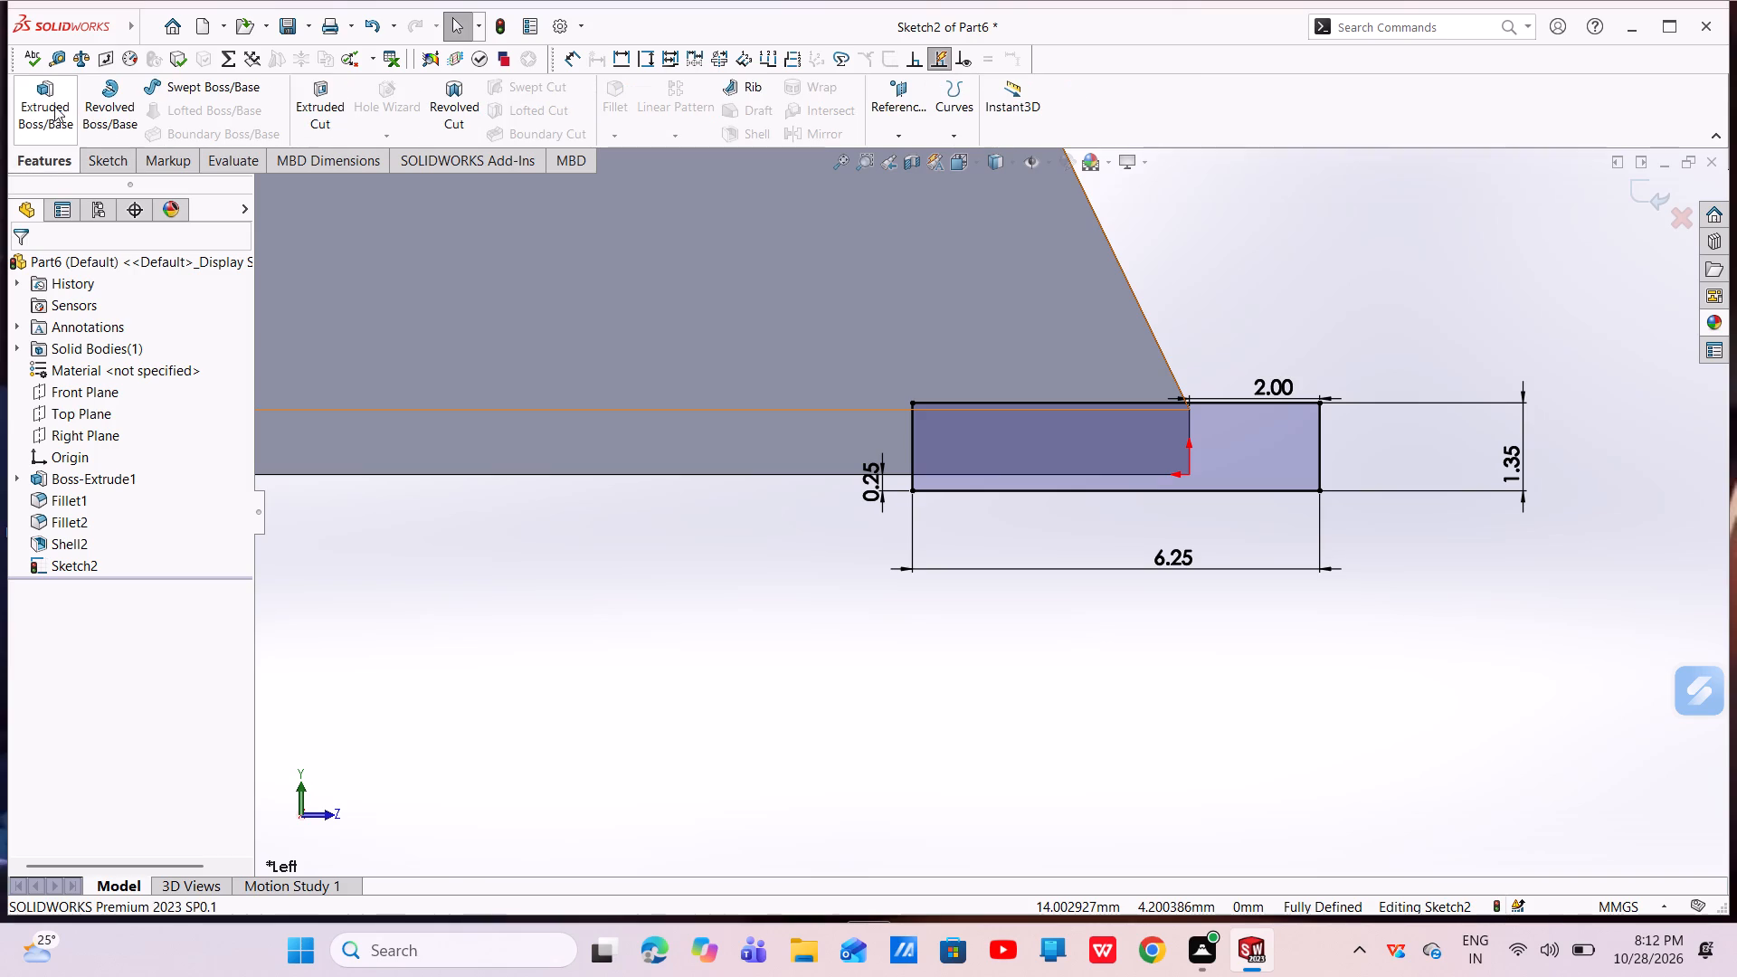
pyautogui.click(37, 95)
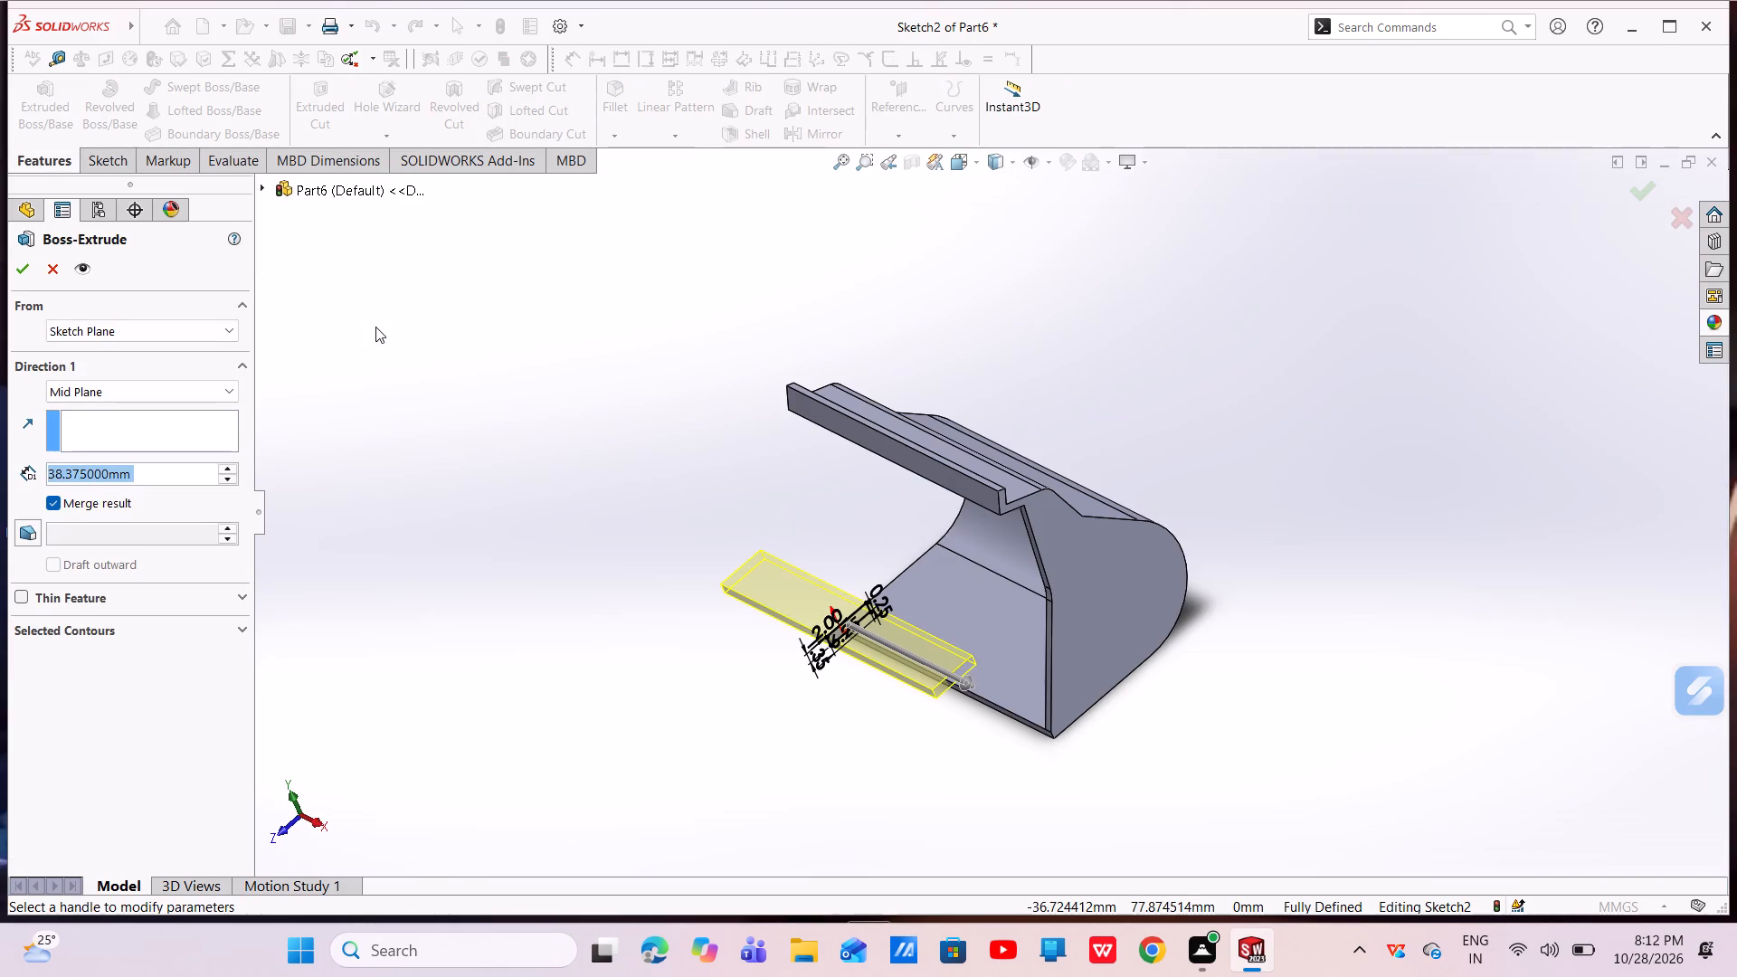
pyautogui.click(170, 385)
pyautogui.click(122, 415)
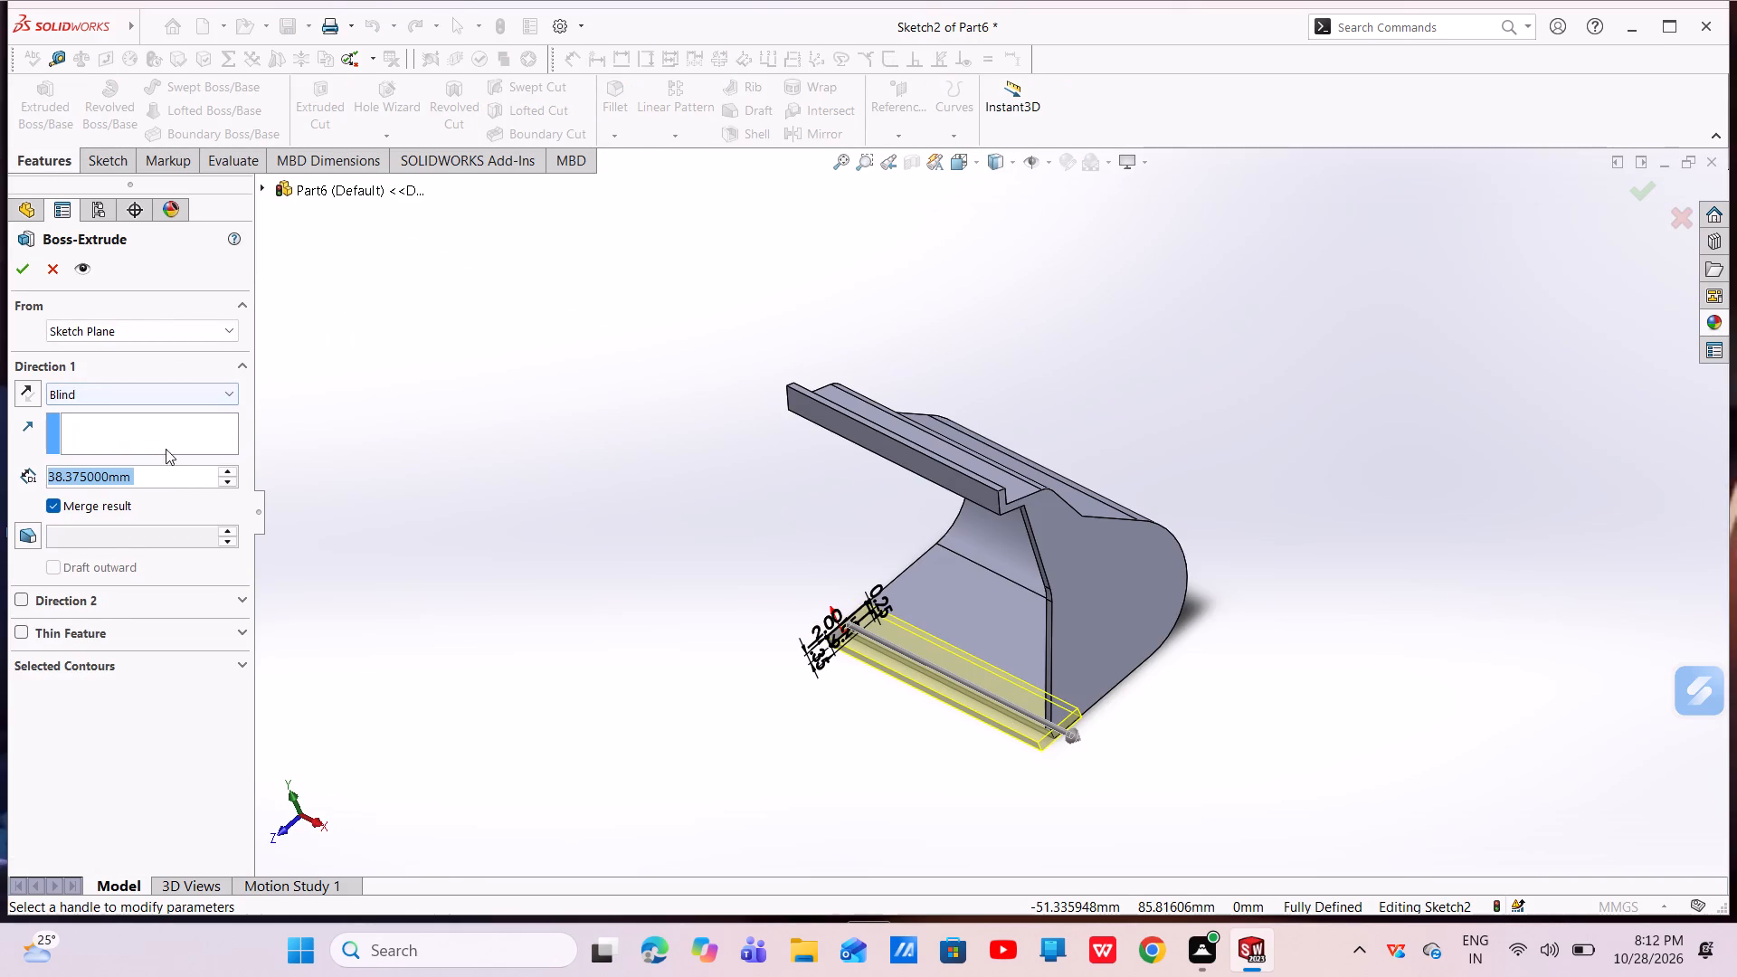
pyautogui.press('BackSpace')
pyautogui.press('3')
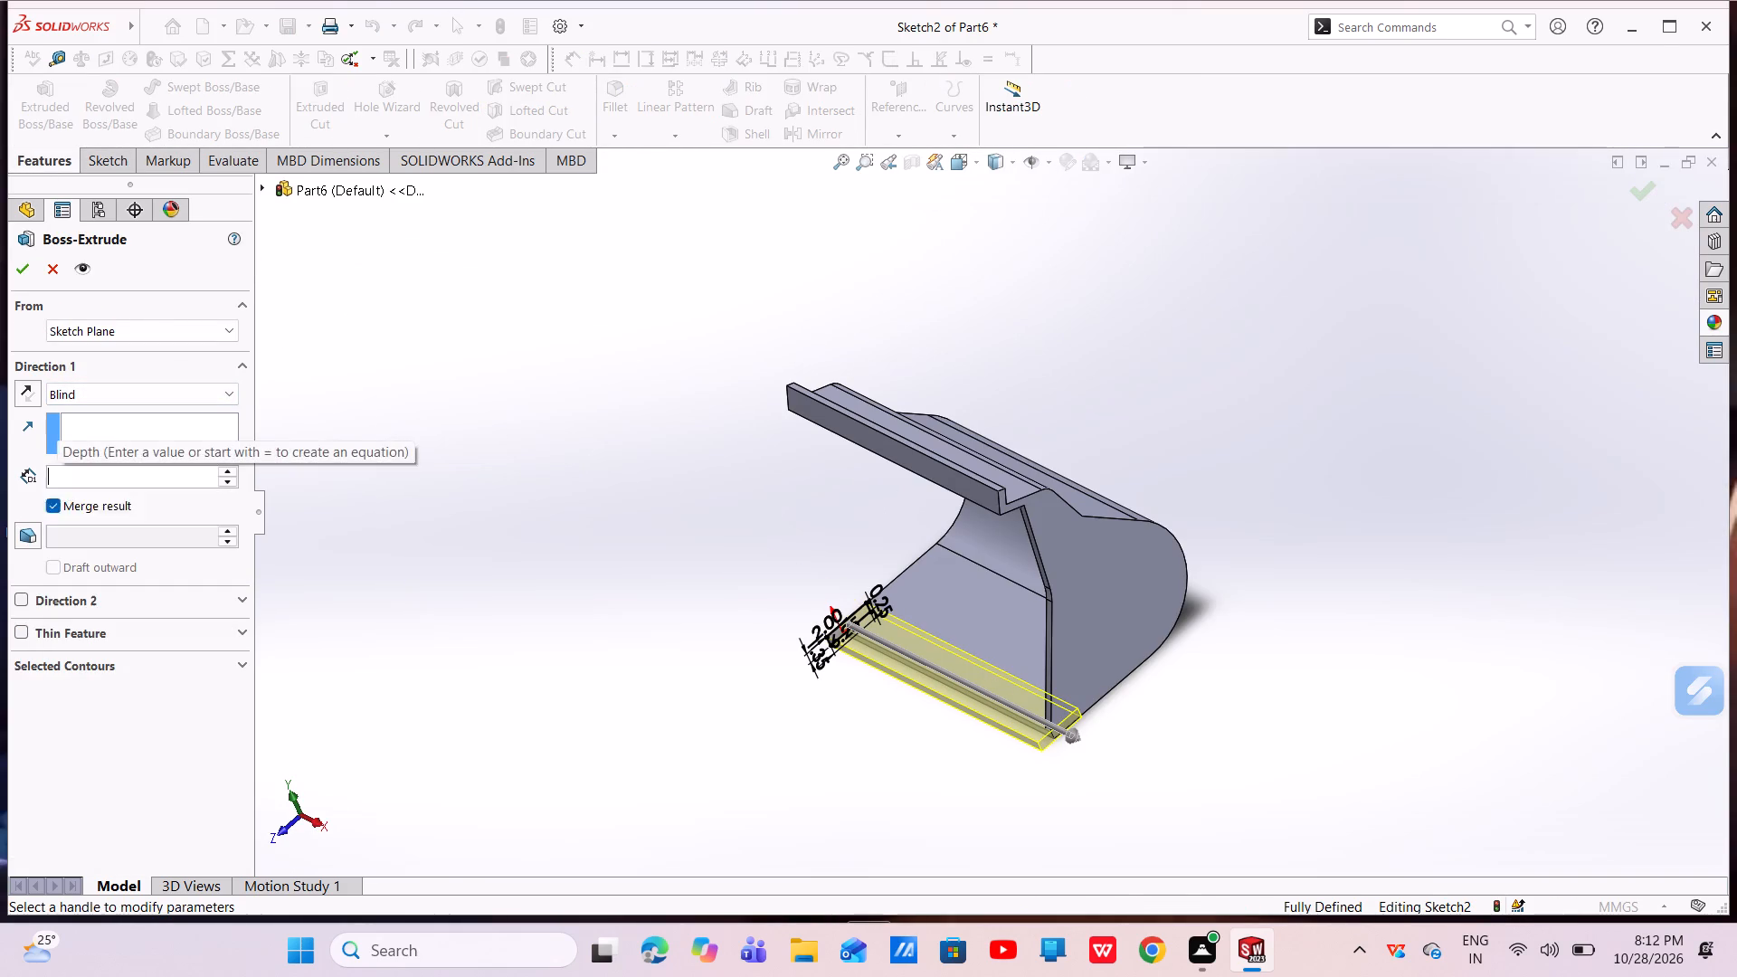
pyautogui.press('9')
pyautogui.write('.375')
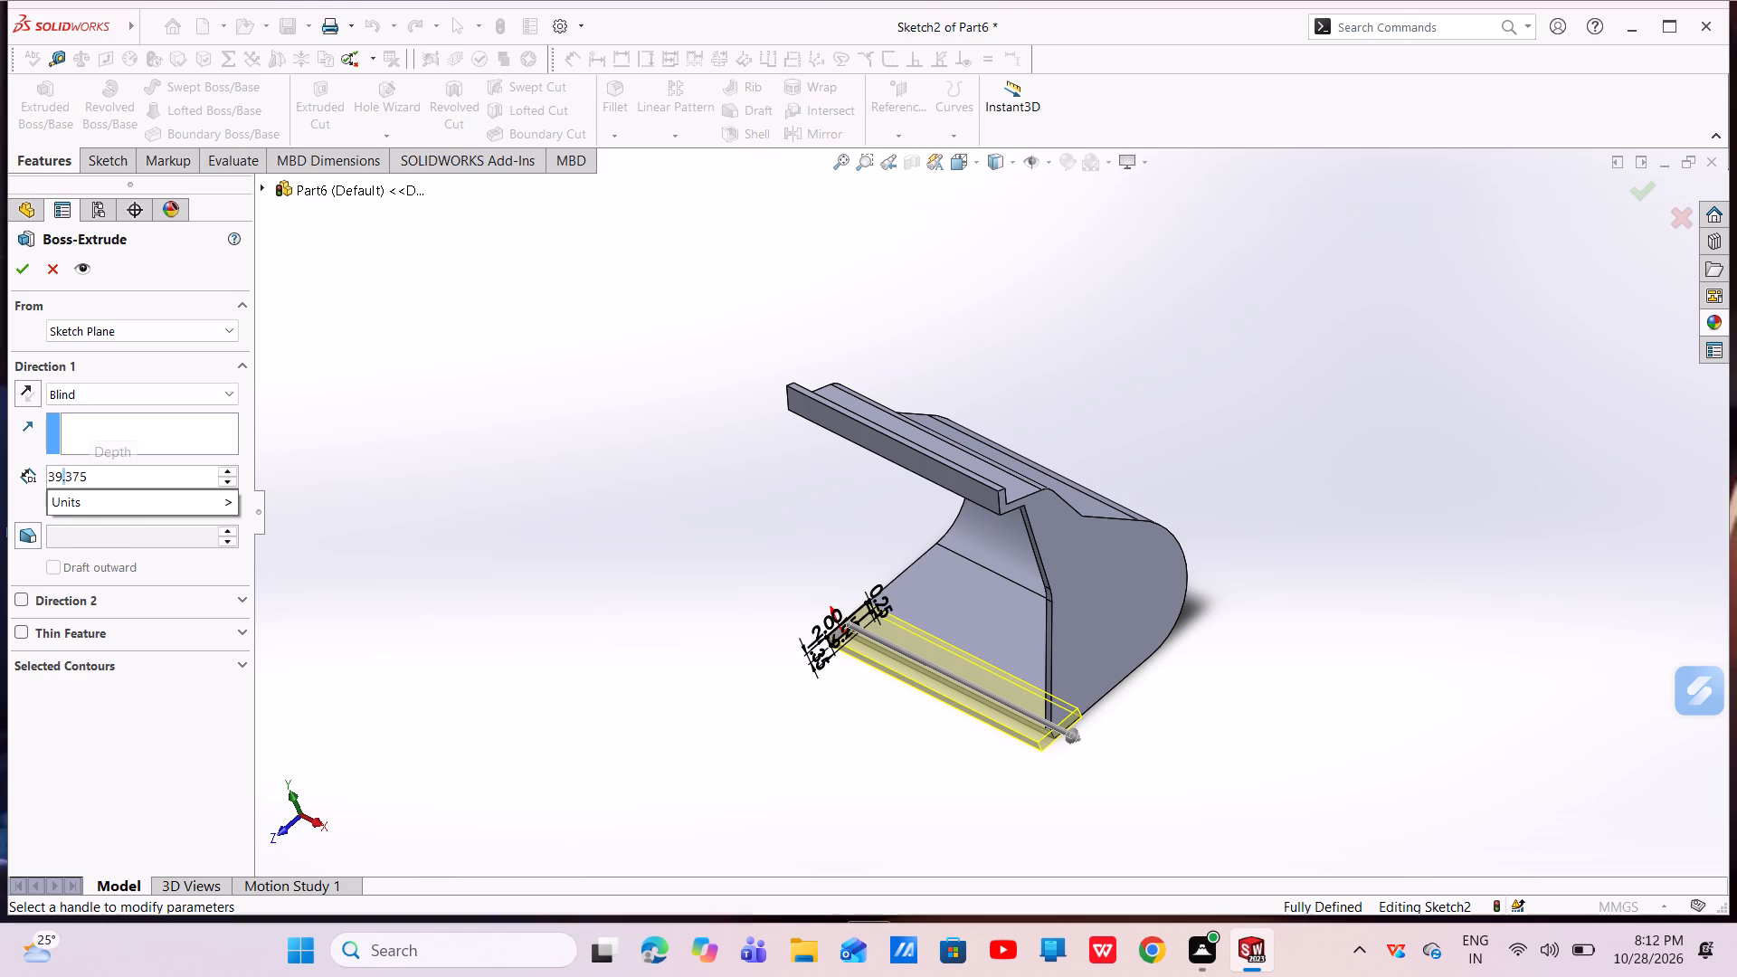
pyautogui.press('Return')
pyautogui.scroll(-6, 1111, 732)
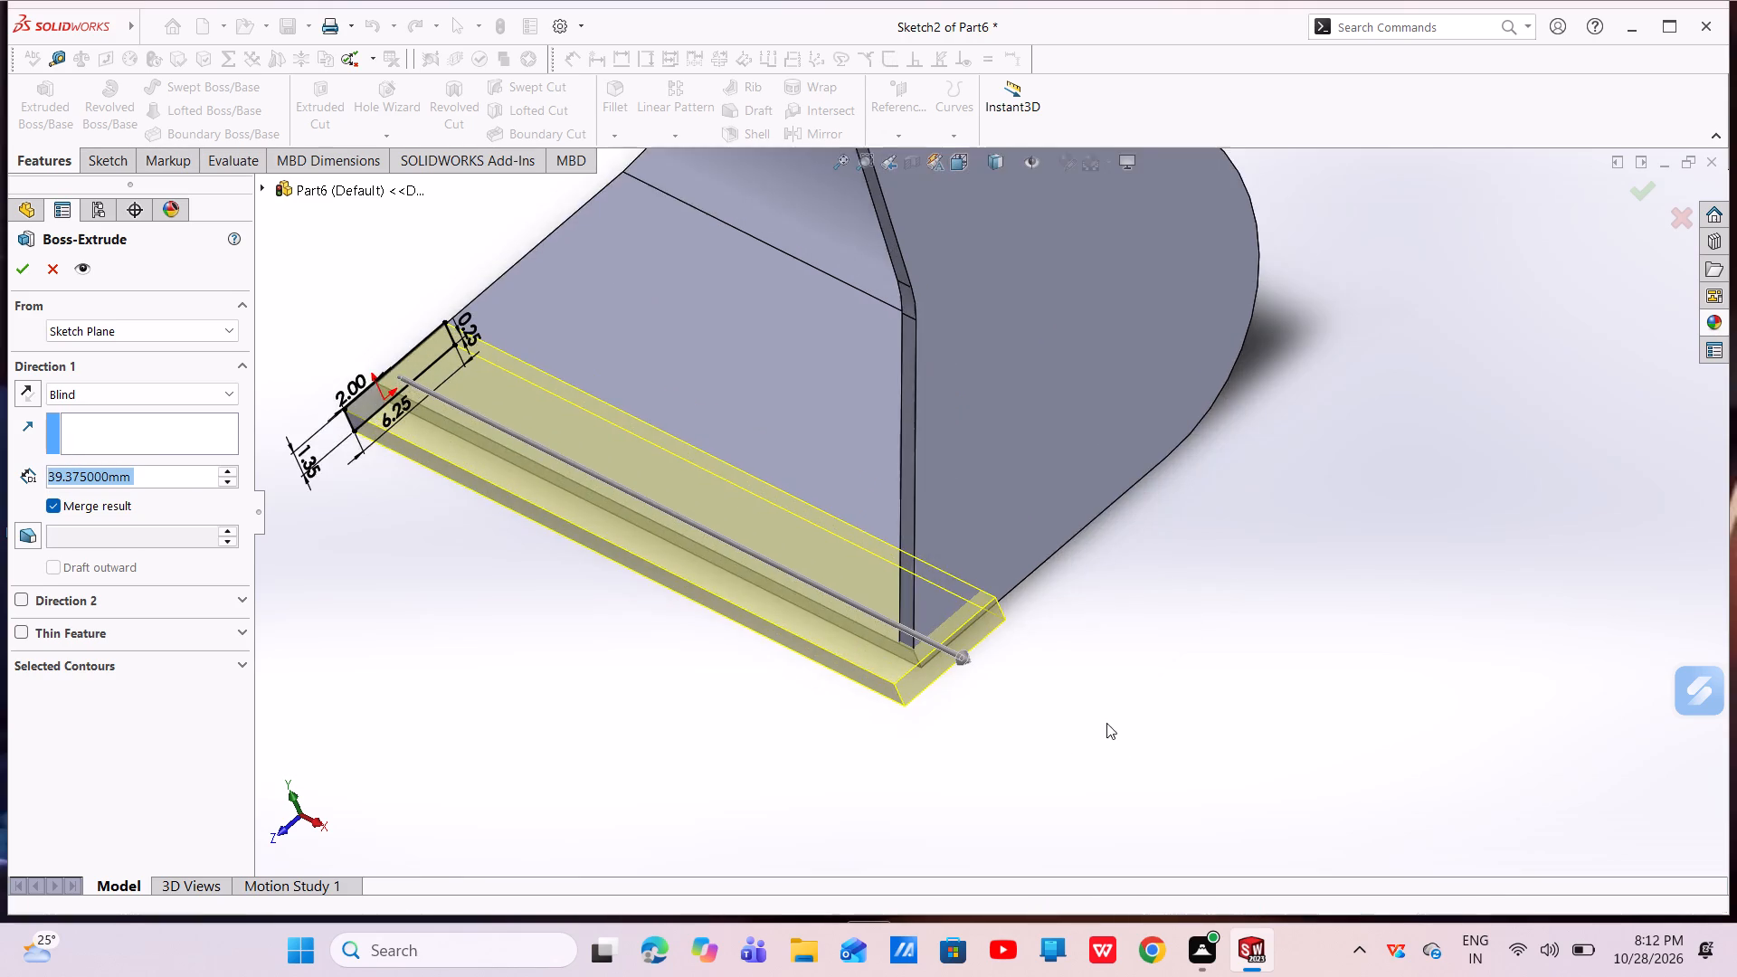
pyautogui.moveTo(1000, 687); pyautogui.dragTo(1115, 676, button='middle')
pyautogui.scroll(5, 1109, 591)
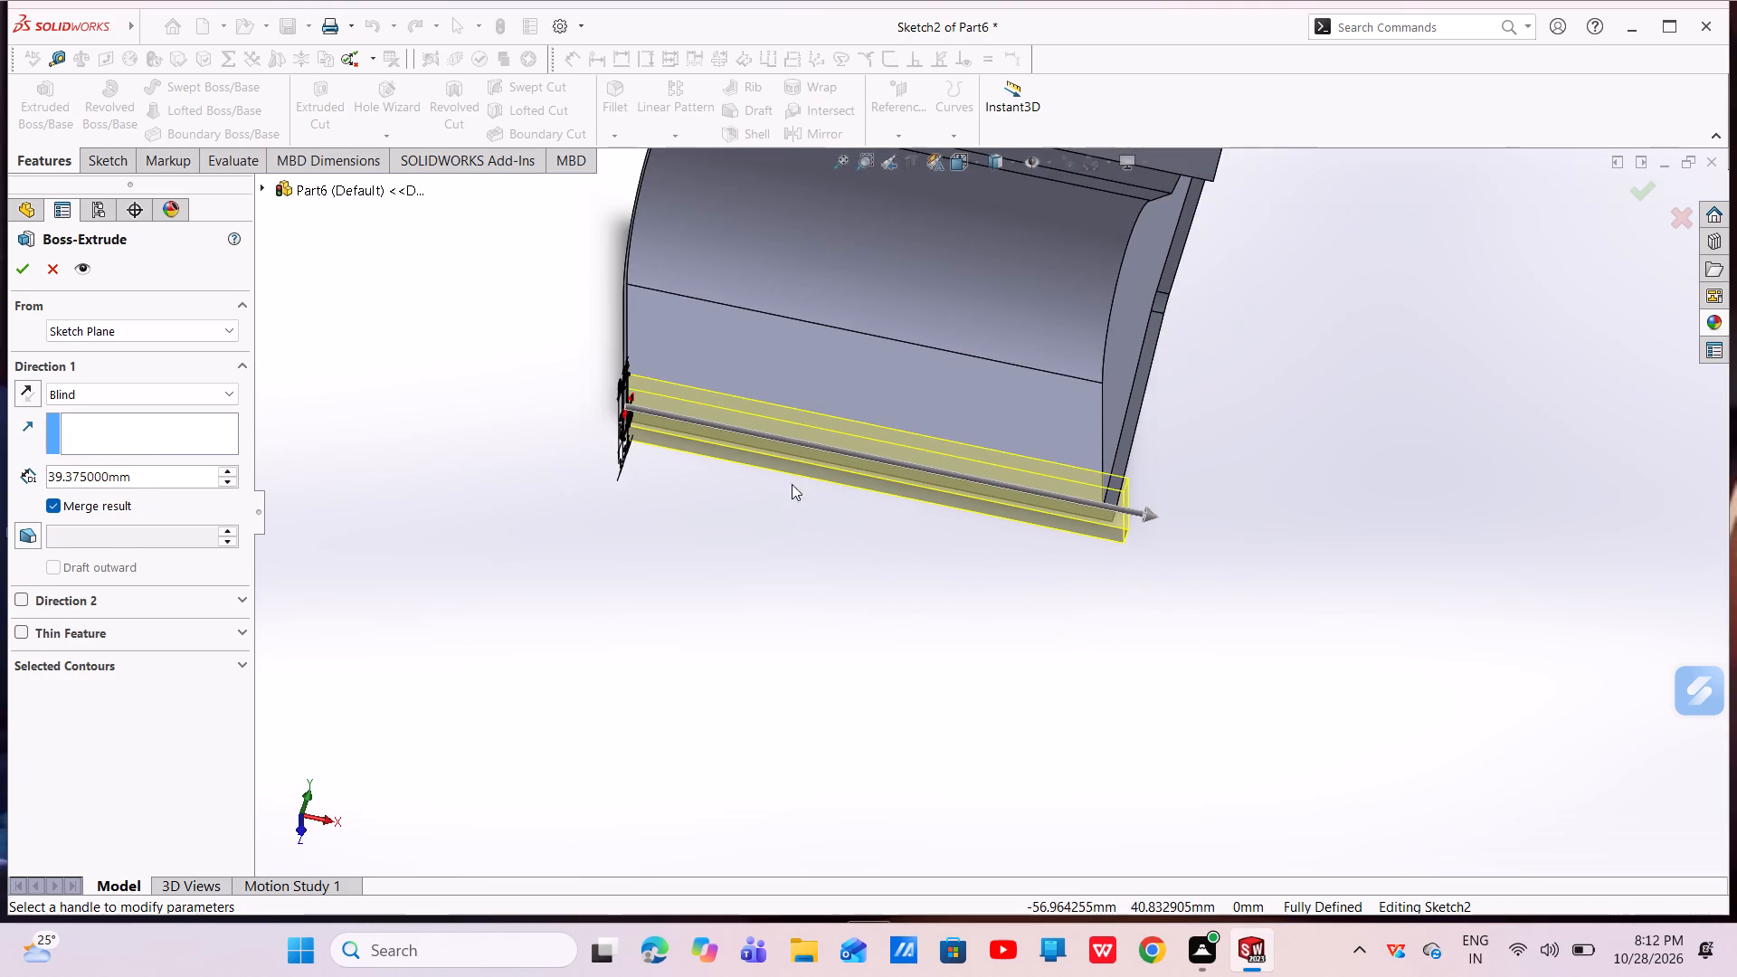
pyautogui.scroll(-5, 736, 445)
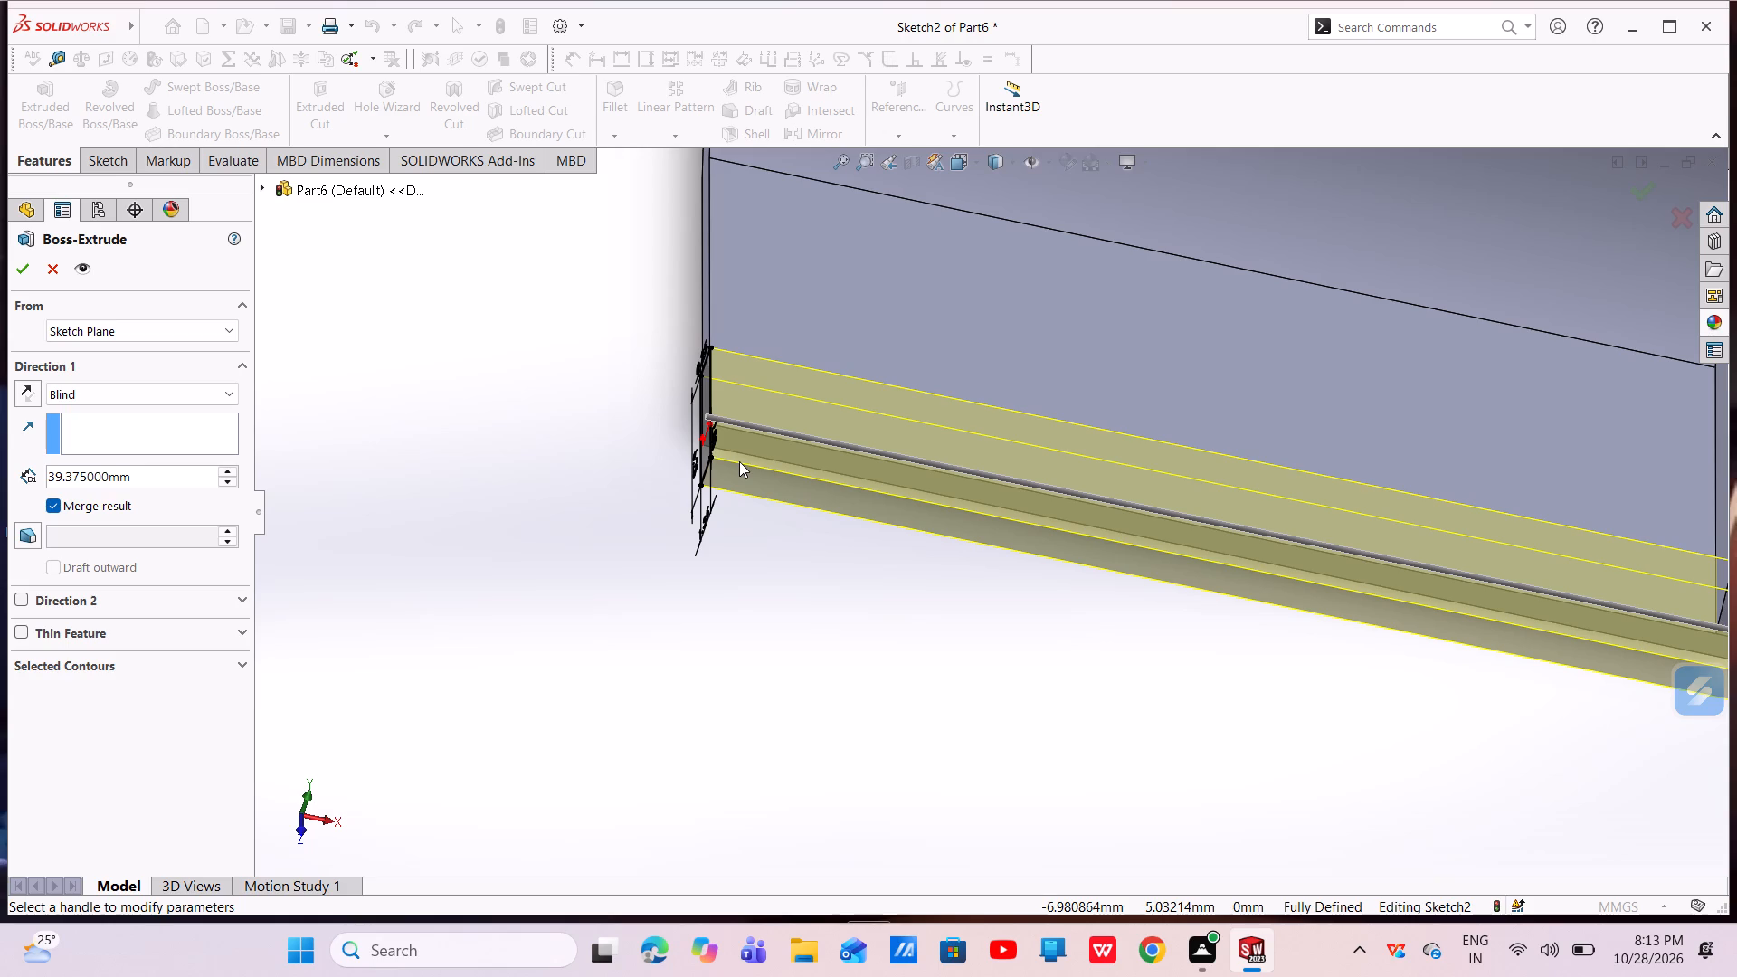
# Set the boss extrusion's blind depth to 39.875 mm and complete the feature.
pyautogui.click(71, 474)
pyautogui.press('BackSpace')
pyautogui.press('8')
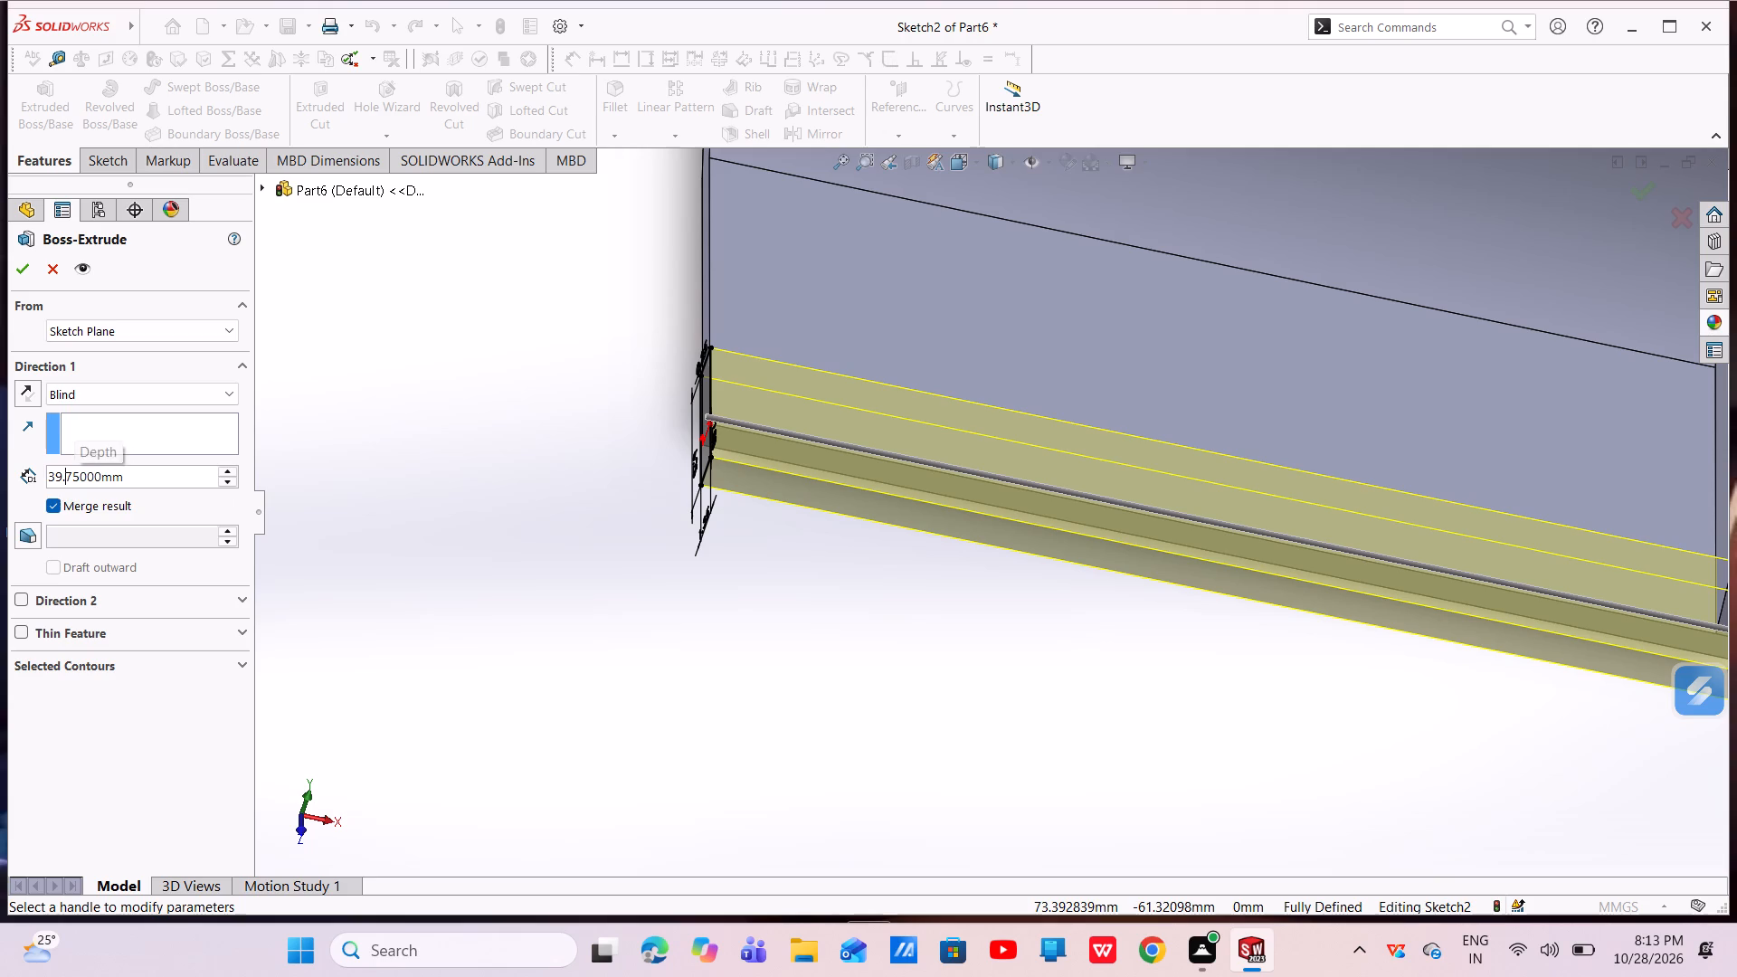
pyautogui.press('Return')
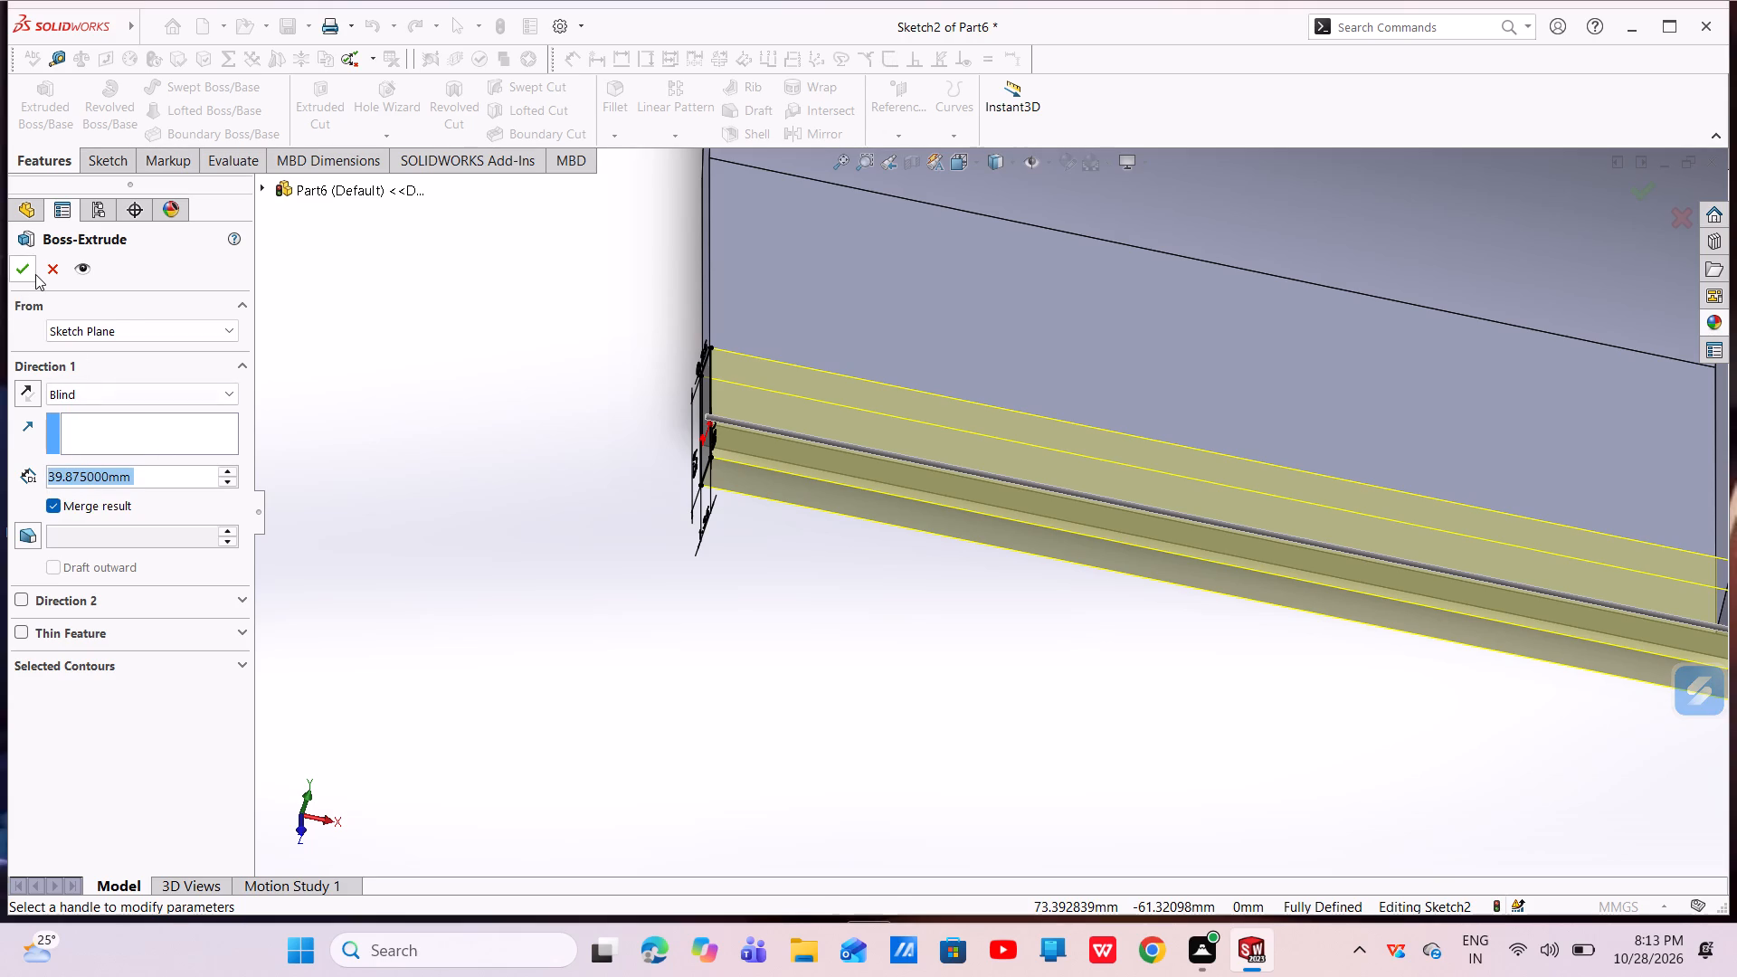
pyautogui.click(35, 274)
# Start a new sketch on the Right Plane.
pyautogui.scroll(5, 925, 549)
pyautogui.moveTo(1098, 533); pyautogui.dragTo(1096, 533, button='middle')
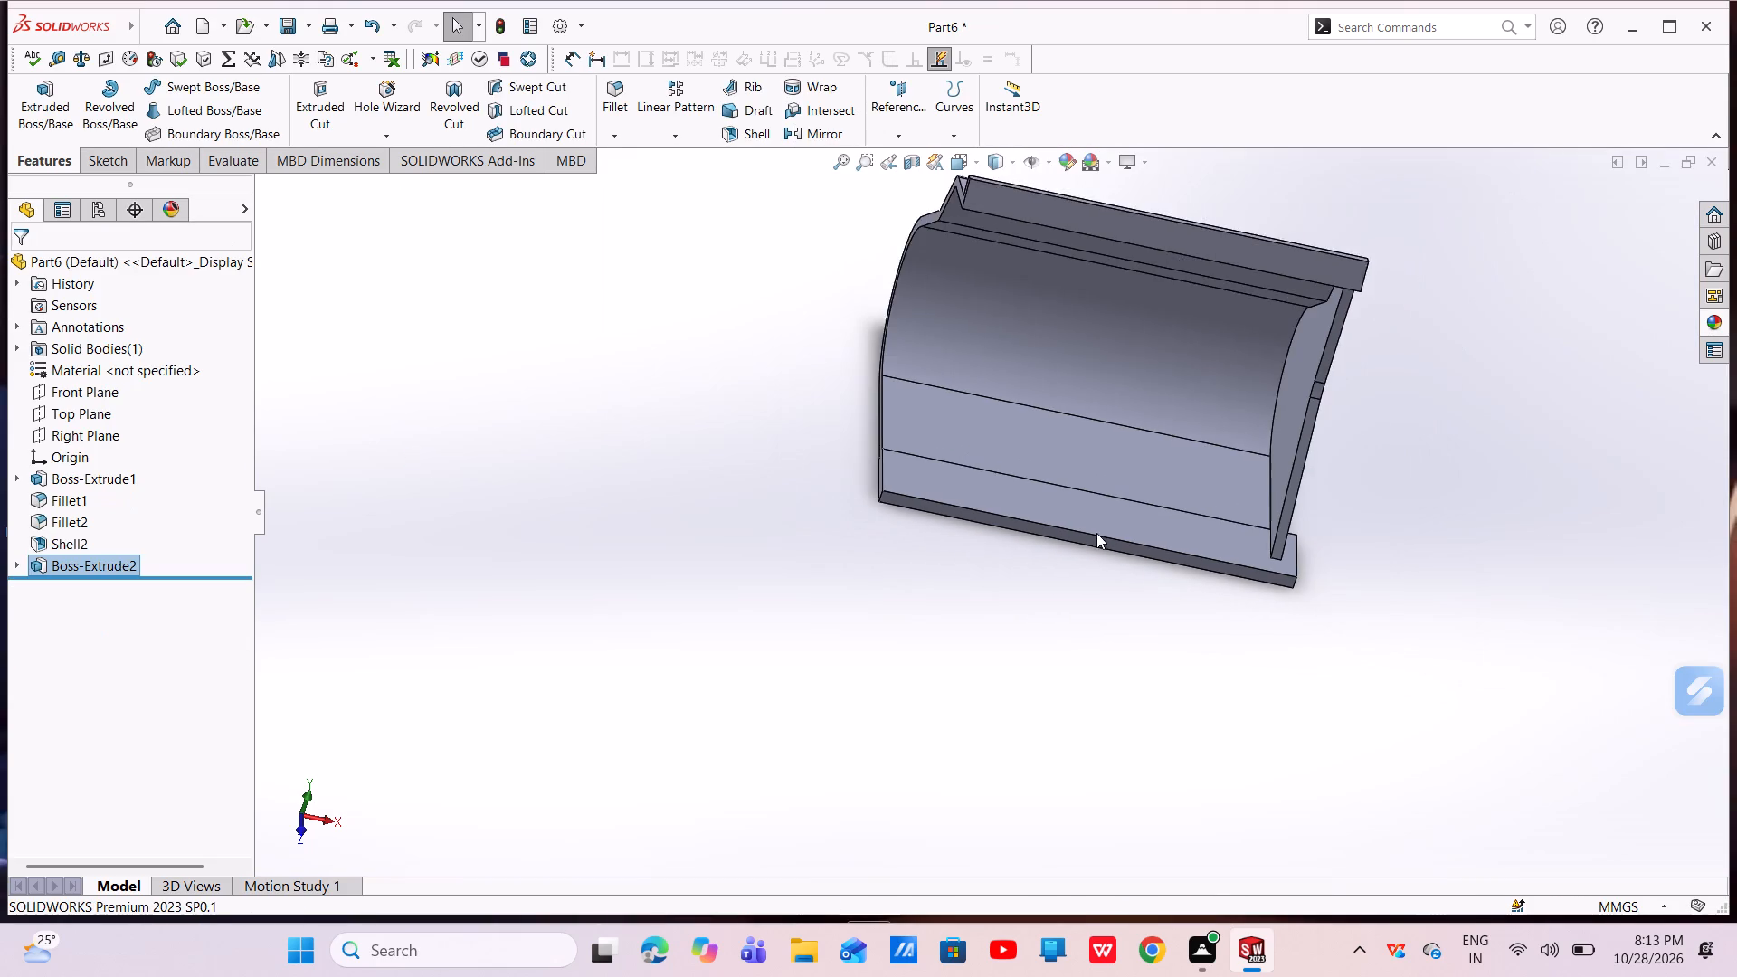
pyautogui.moveTo(1096, 533); pyautogui.dragTo(1042, 545, button='middle')
pyautogui.scroll(-2, 1074, 531)
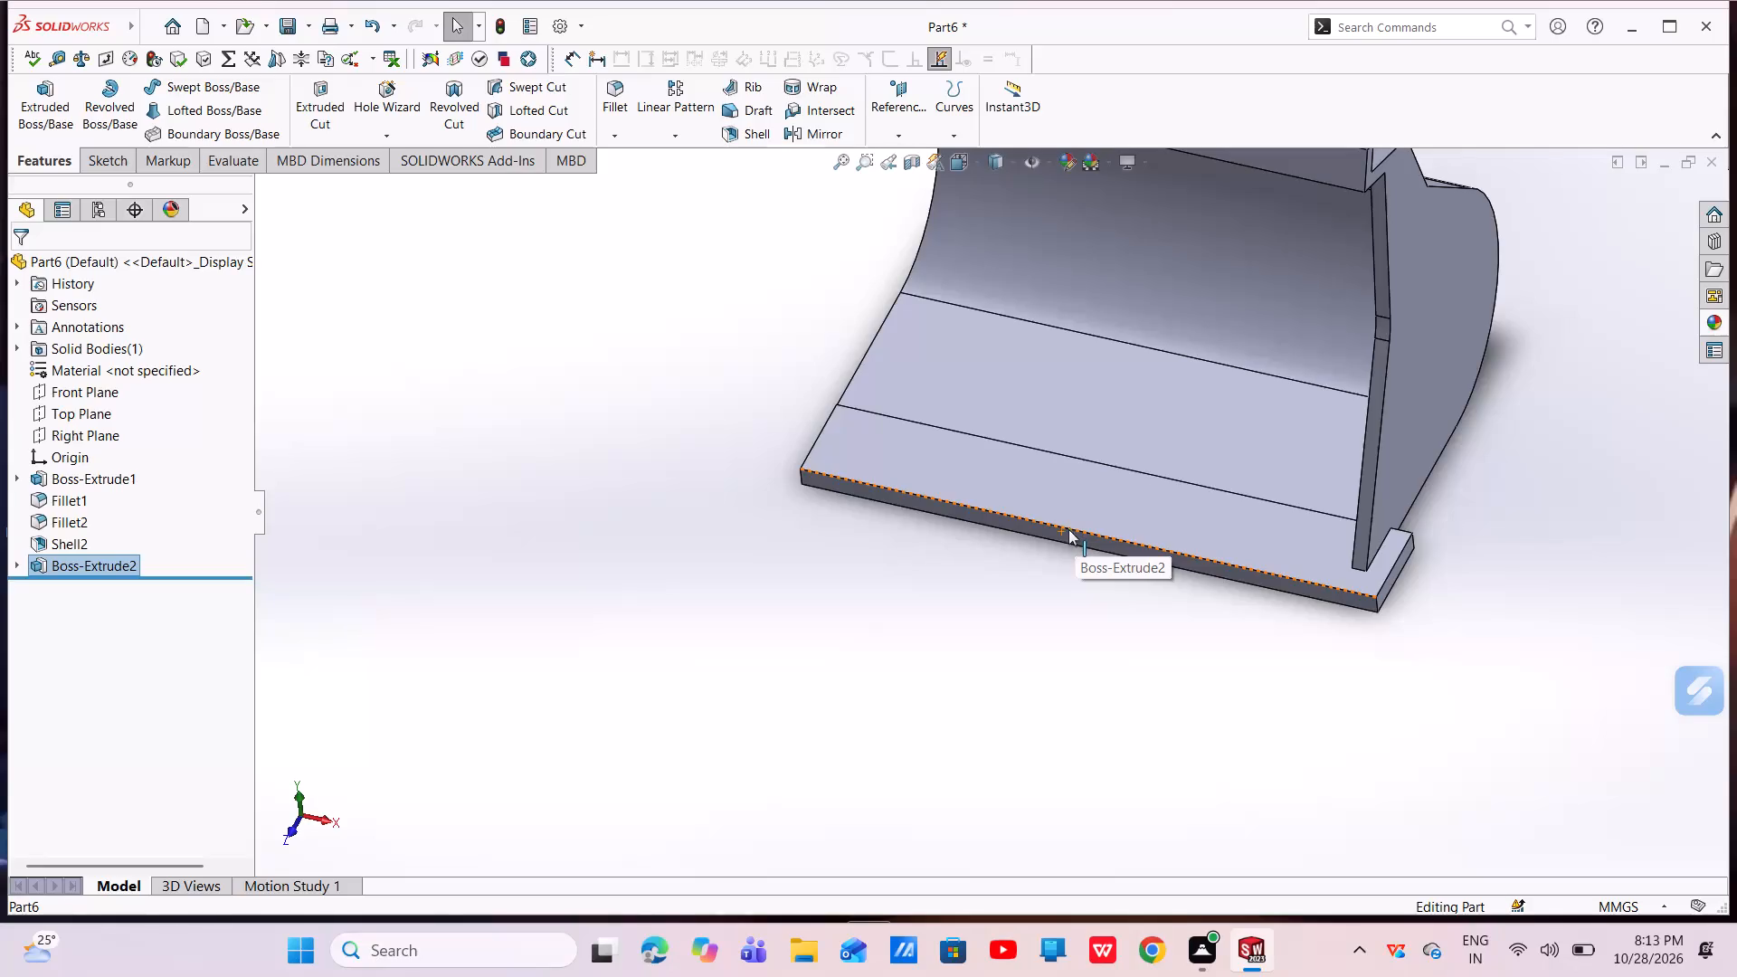
pyautogui.click(103, 435)
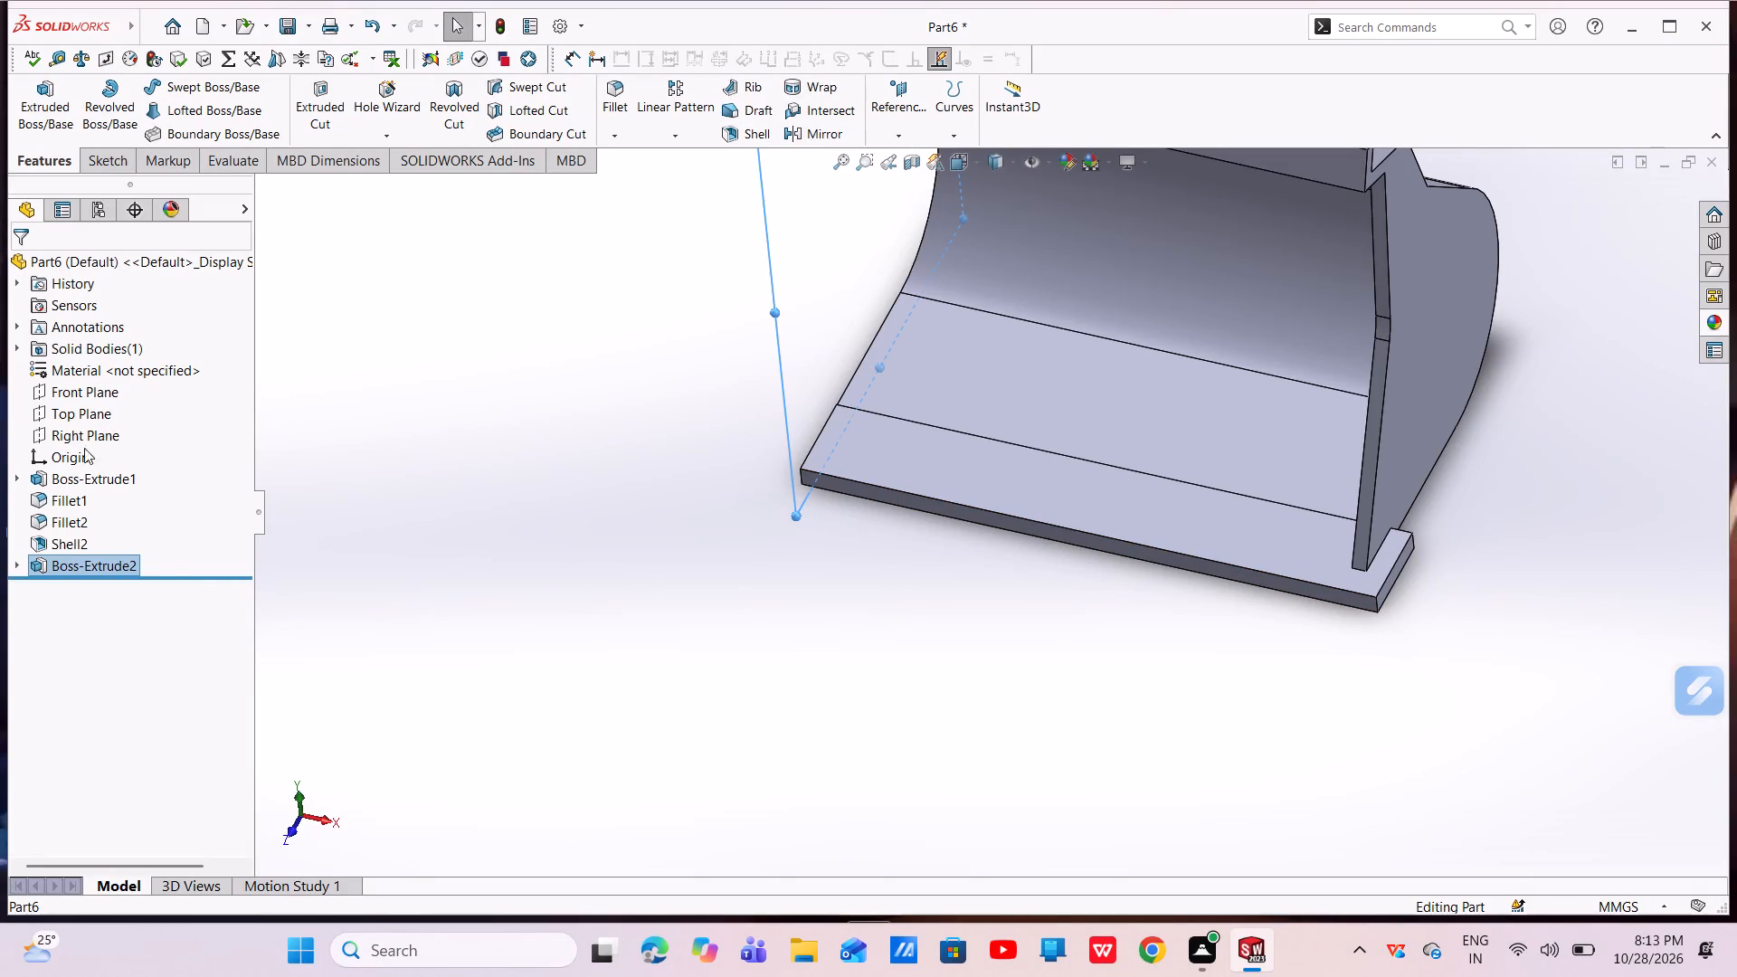
pyautogui.click(140, 429)
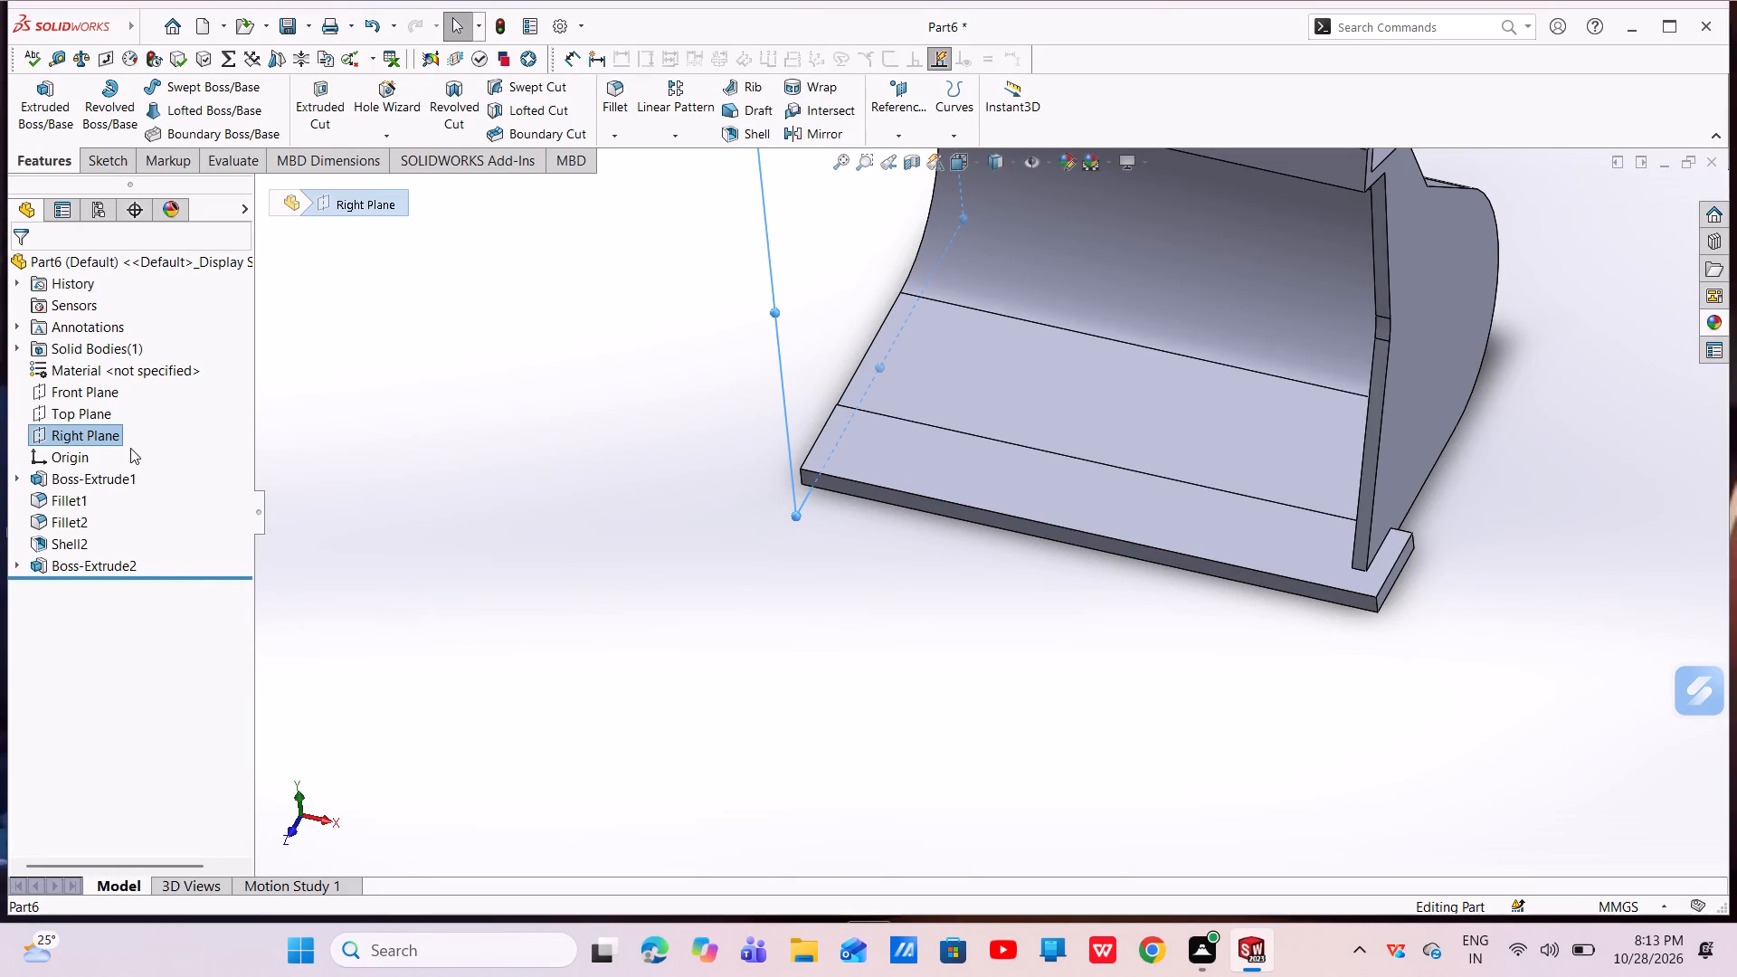
pyautogui.press('Escape')
pyautogui.click(100, 440)
pyautogui.click(114, 424)
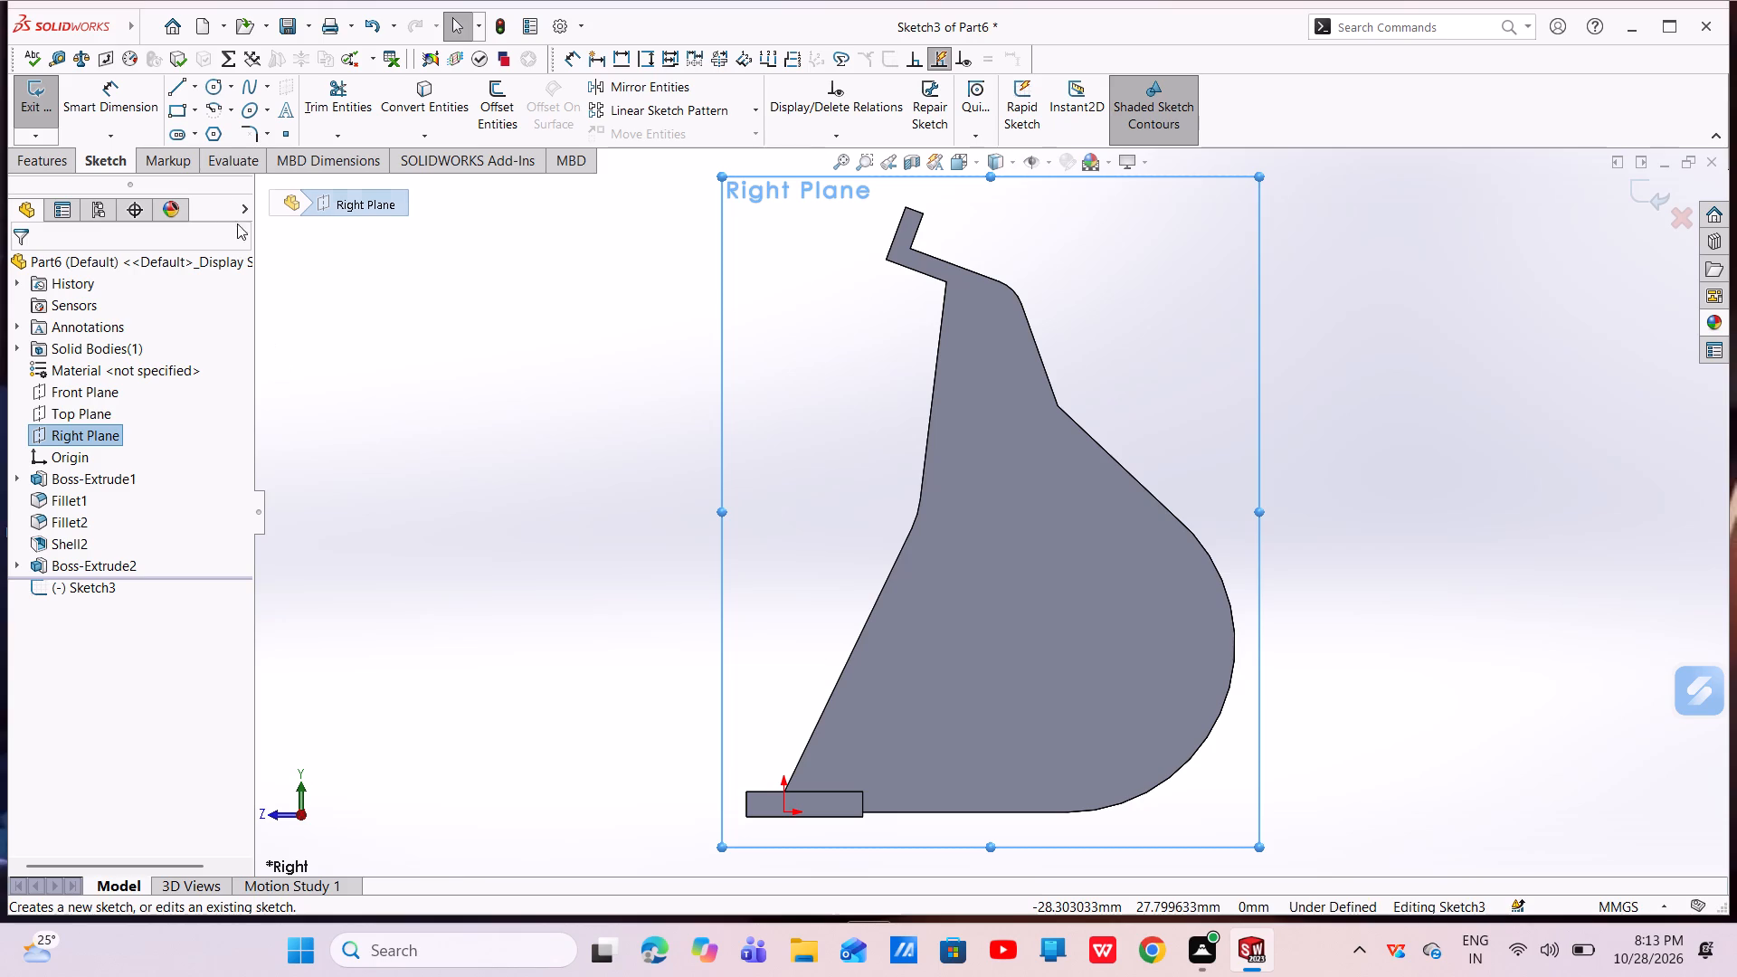
# Sketch a corner rectangle about 5.73 by 0.63 mm from the strip's inner end edge, along and just above the bottom wall's underside.
pyautogui.click(179, 112)
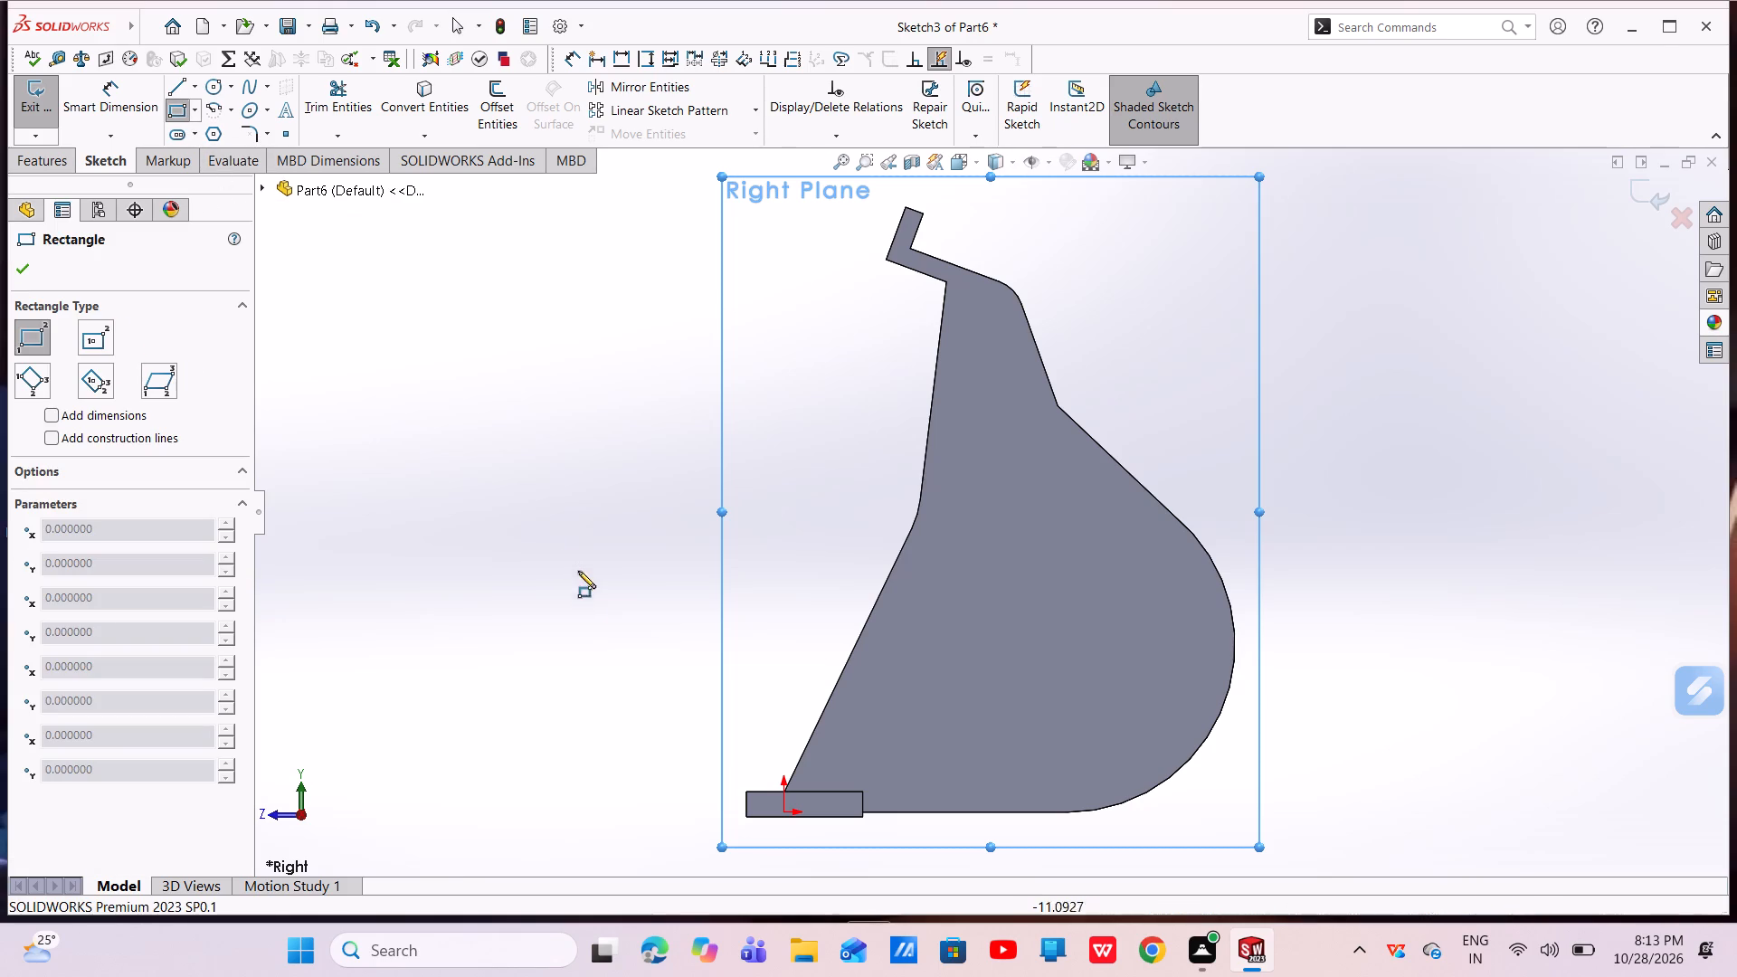
pyautogui.scroll(-7, 890, 801)
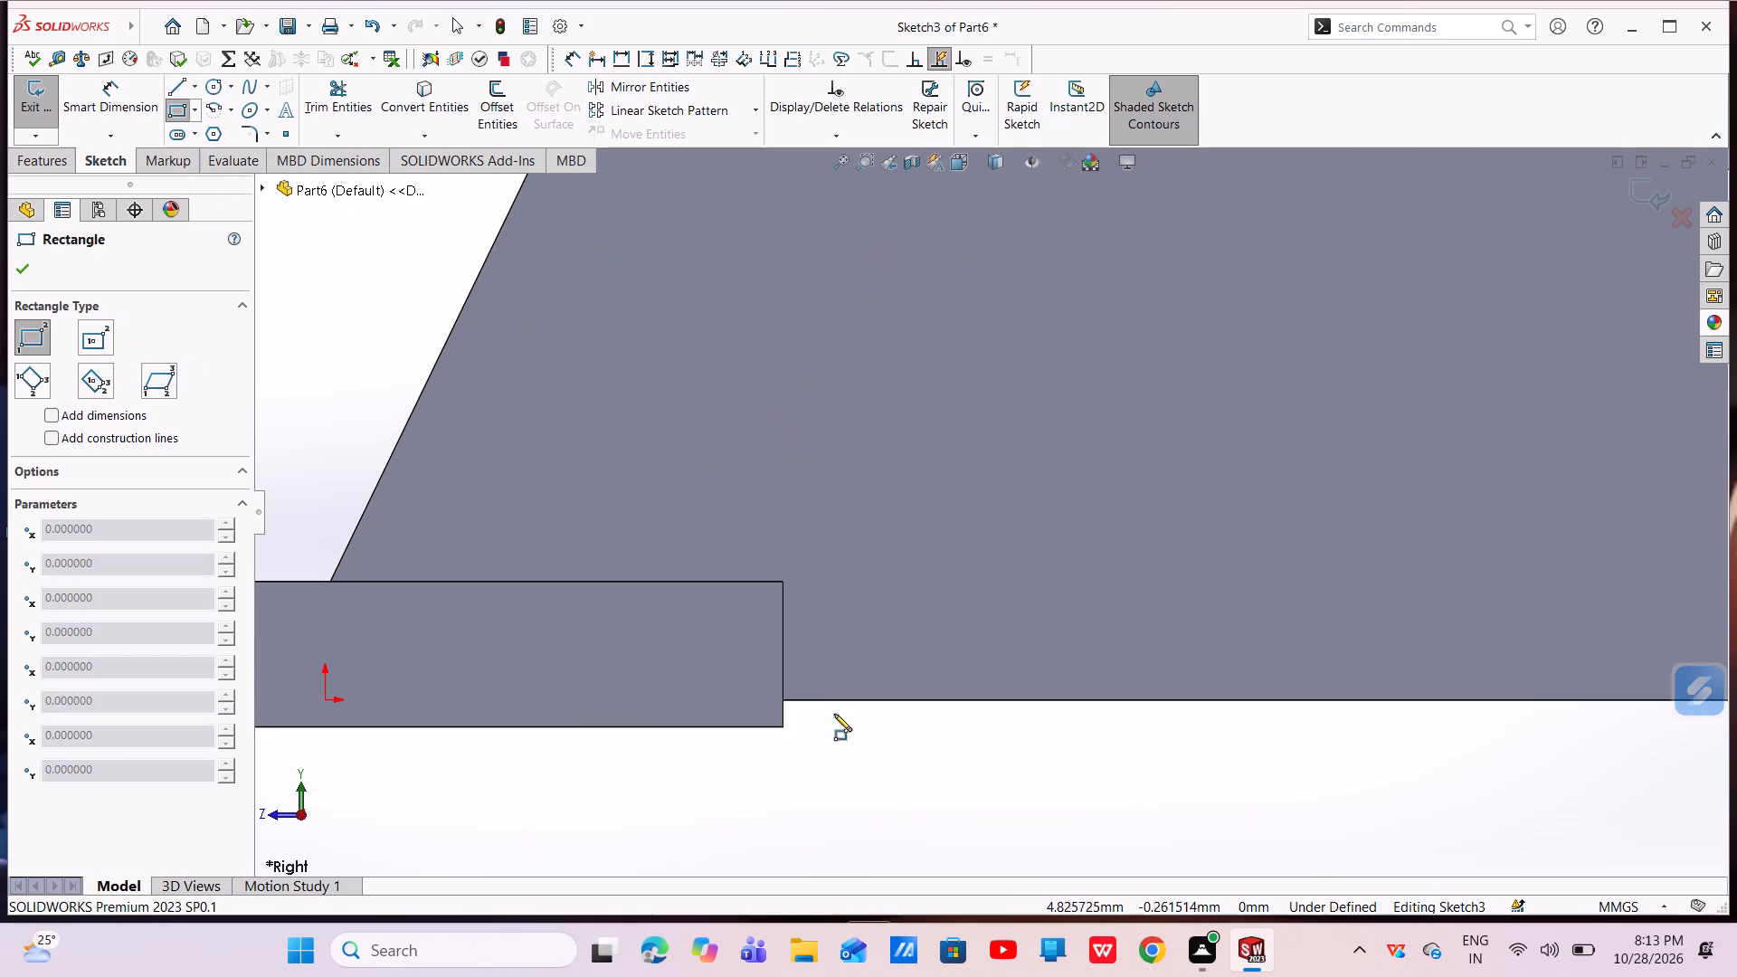
pyautogui.click(785, 620)
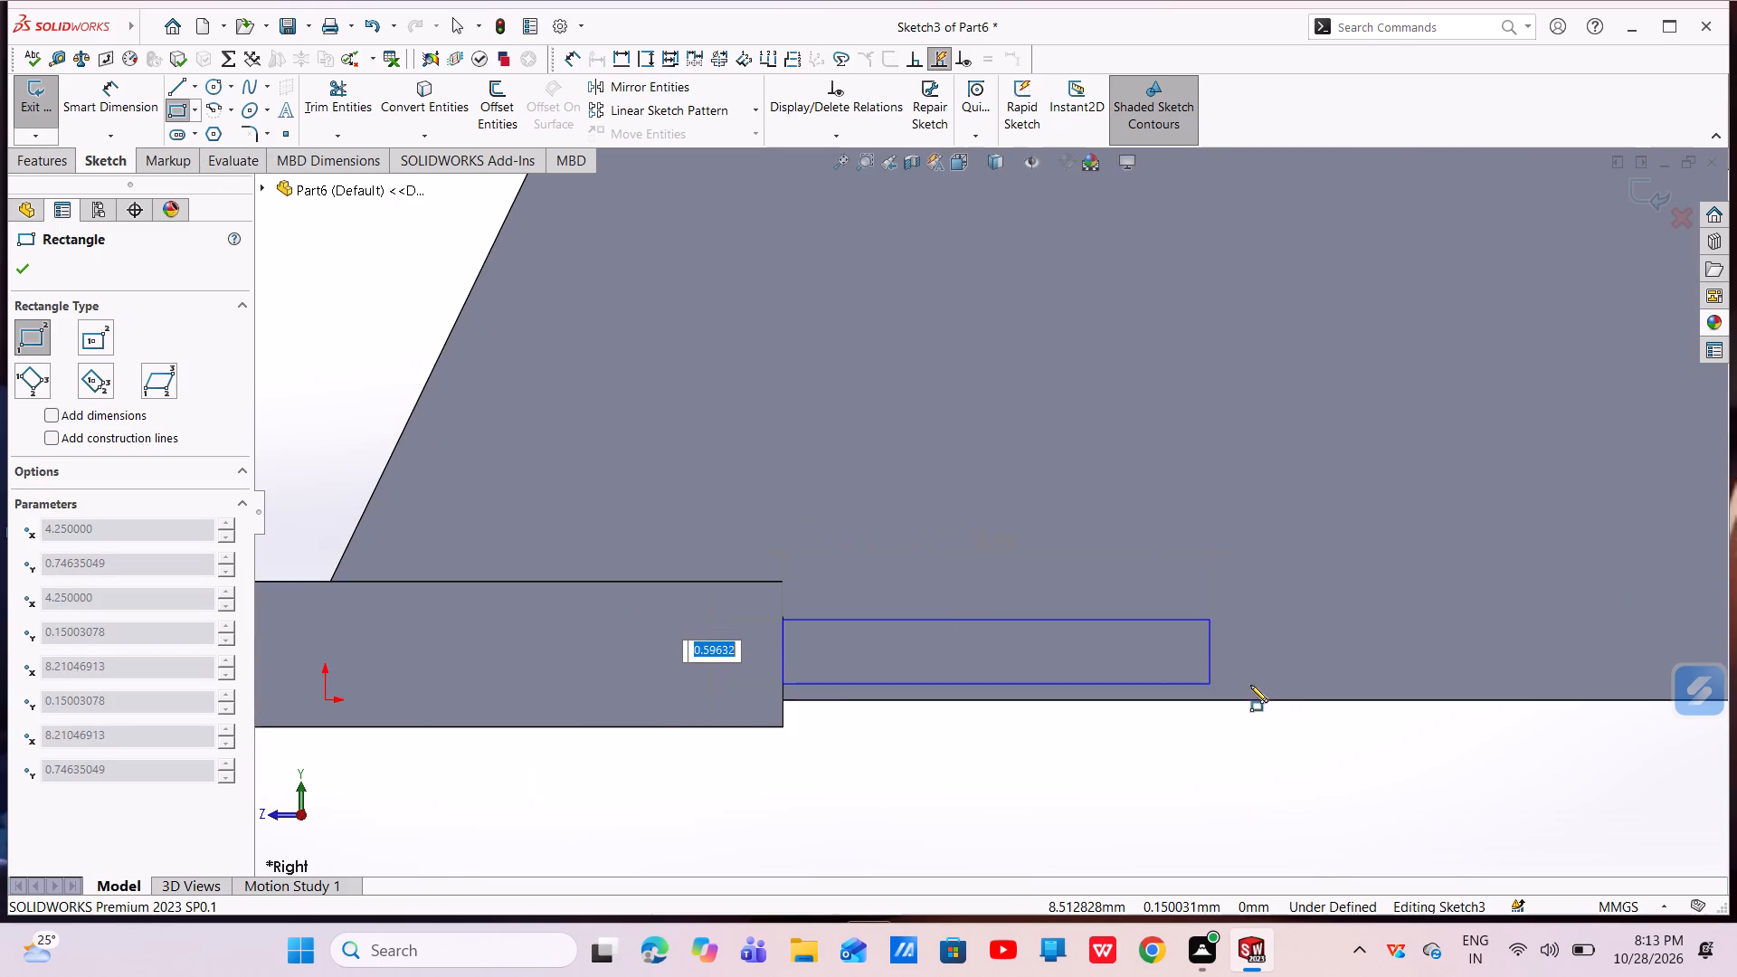
pyautogui.click(1400, 688)
pyautogui.rightClick(1400, 688)
pyautogui.click(1415, 703)
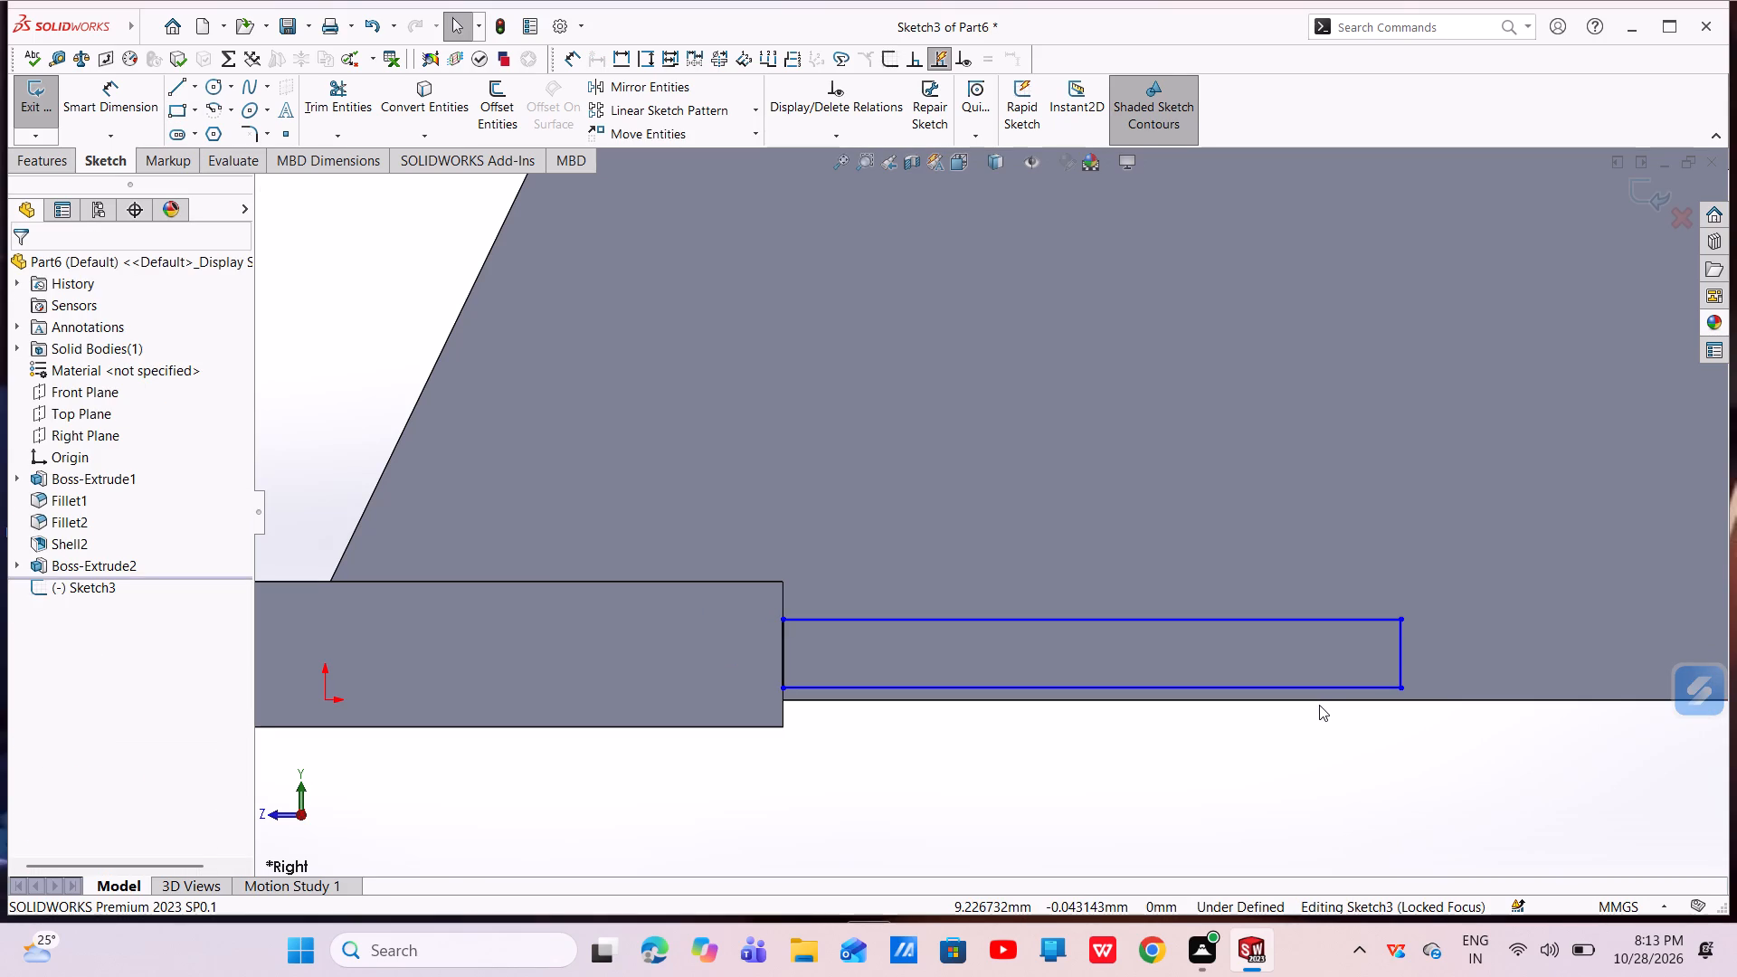
# Dimension the new rectangle's lower line to a length of 10.5 mm.
pyautogui.click(138, 99)
pyautogui.click(1011, 688)
pyautogui.click(1028, 802)
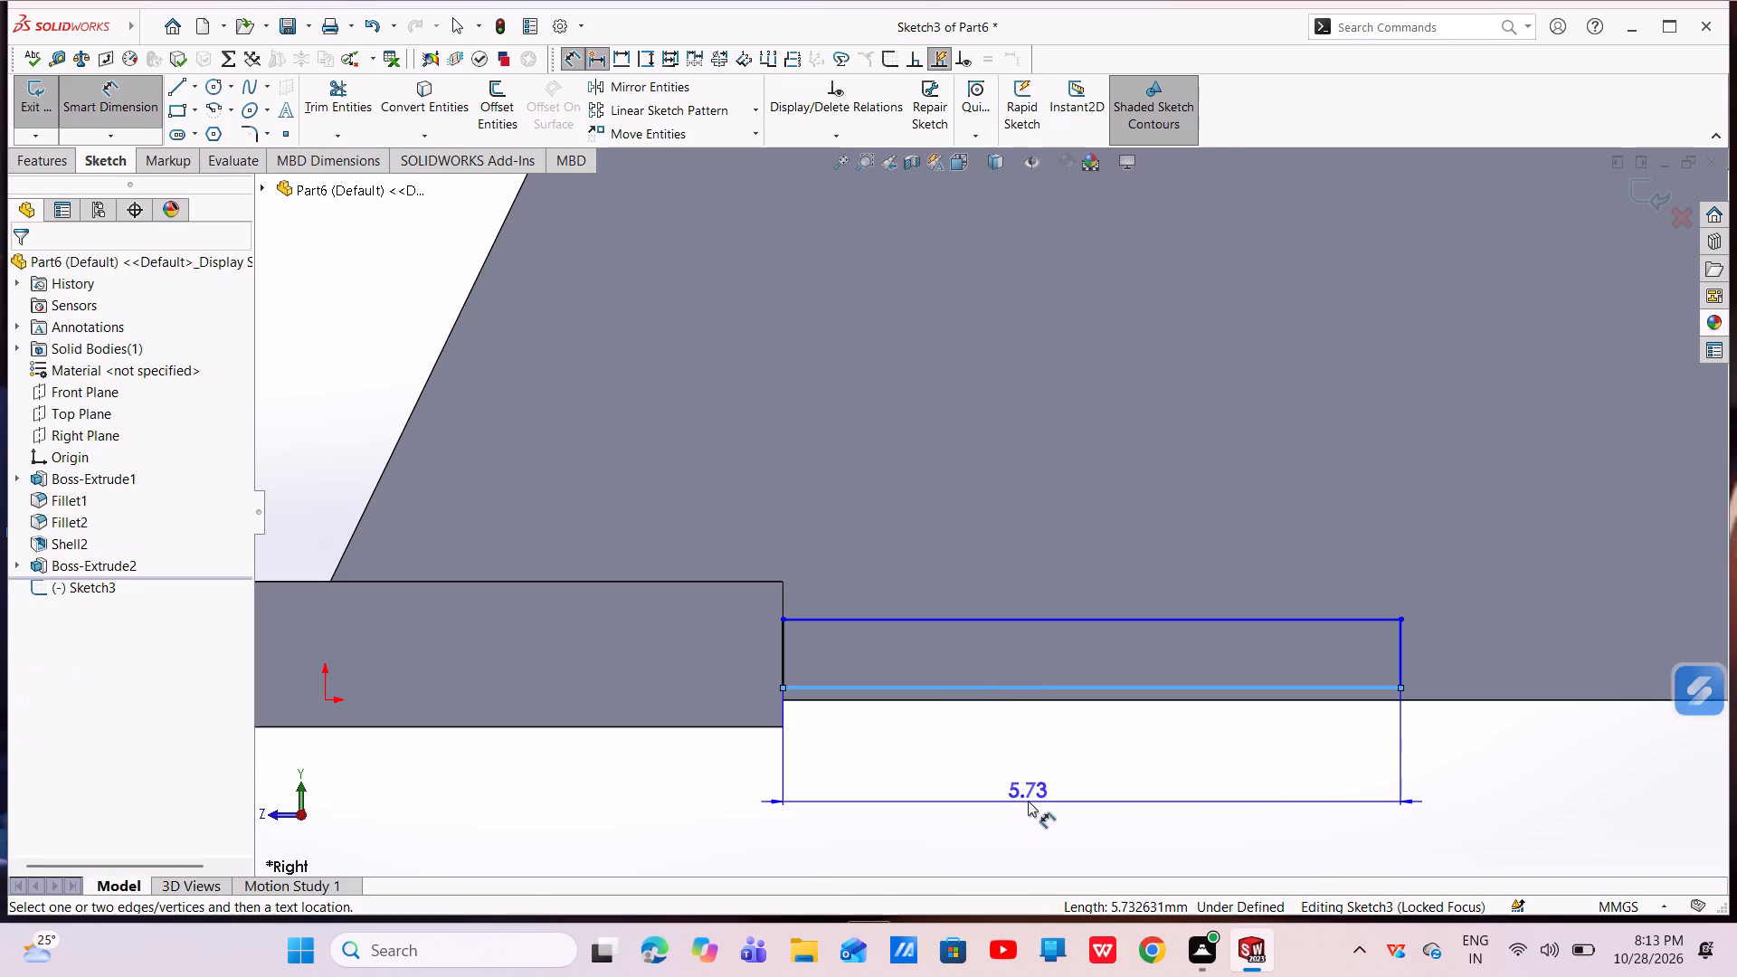
pyautogui.press('BackSpace')
pyautogui.press('1')
pyautogui.press('0')
pyautogui.write('.5')
pyautogui.press('Return')
# Dimension the rectangle's height to 0.8 mm at its far end.
pyautogui.scroll(6, 1242, 730)
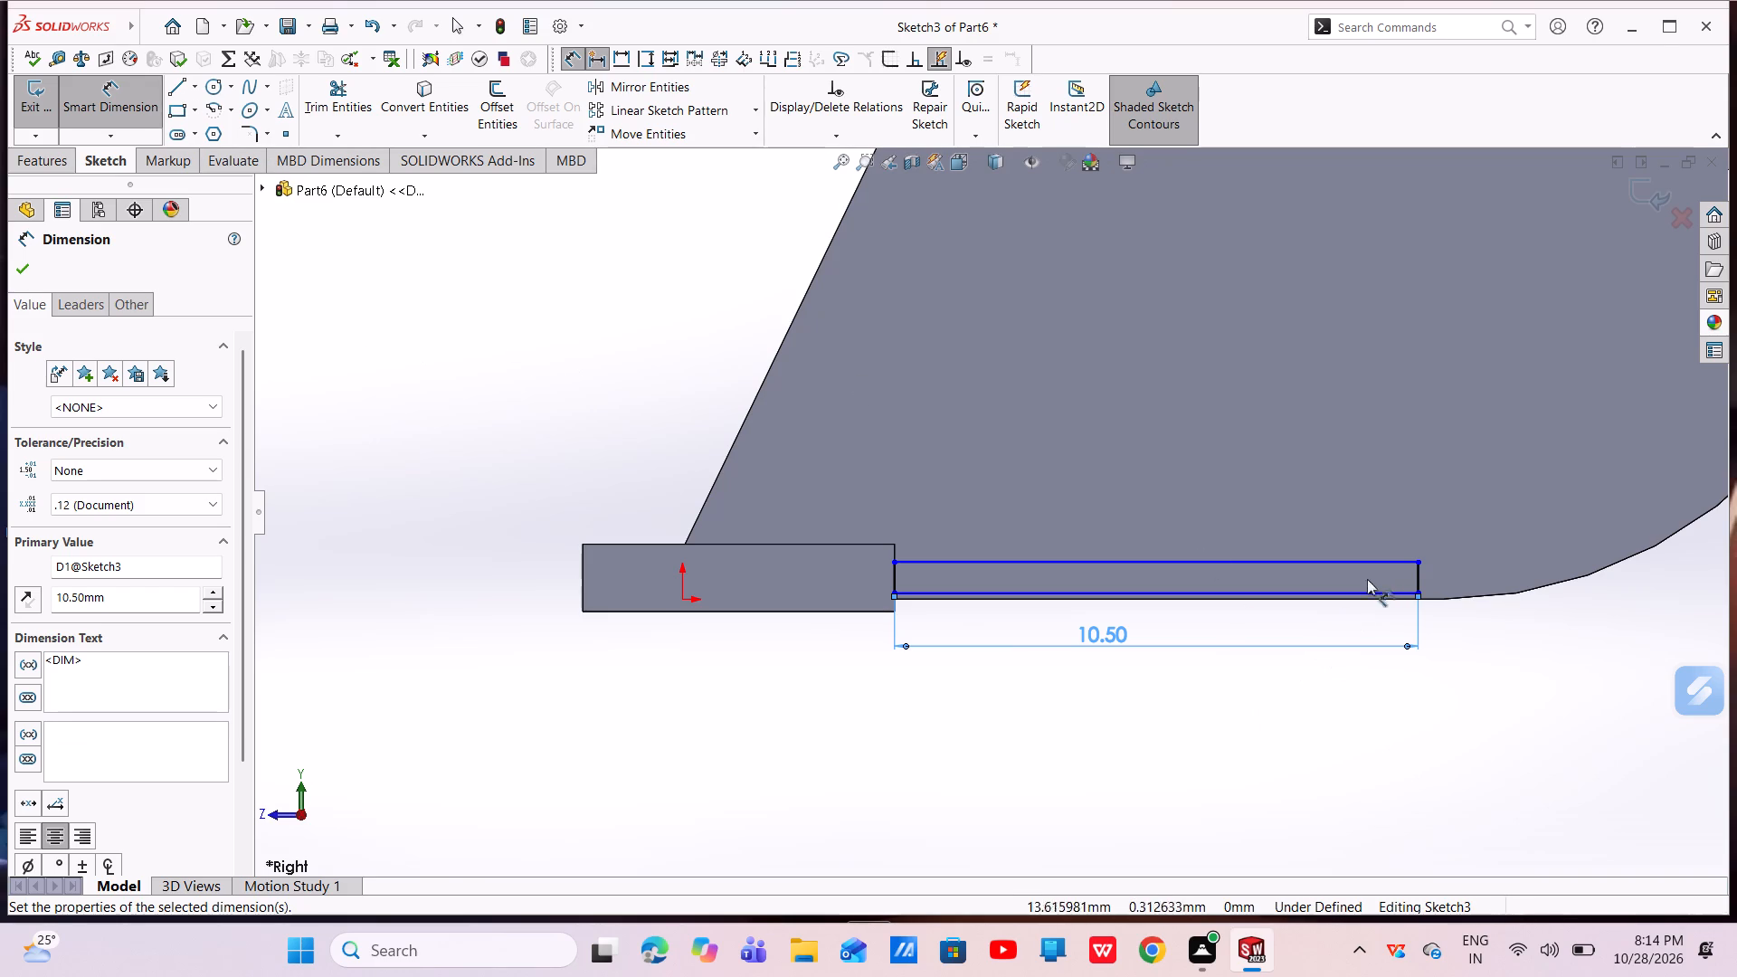
pyautogui.click(1418, 574)
pyautogui.click(1475, 573)
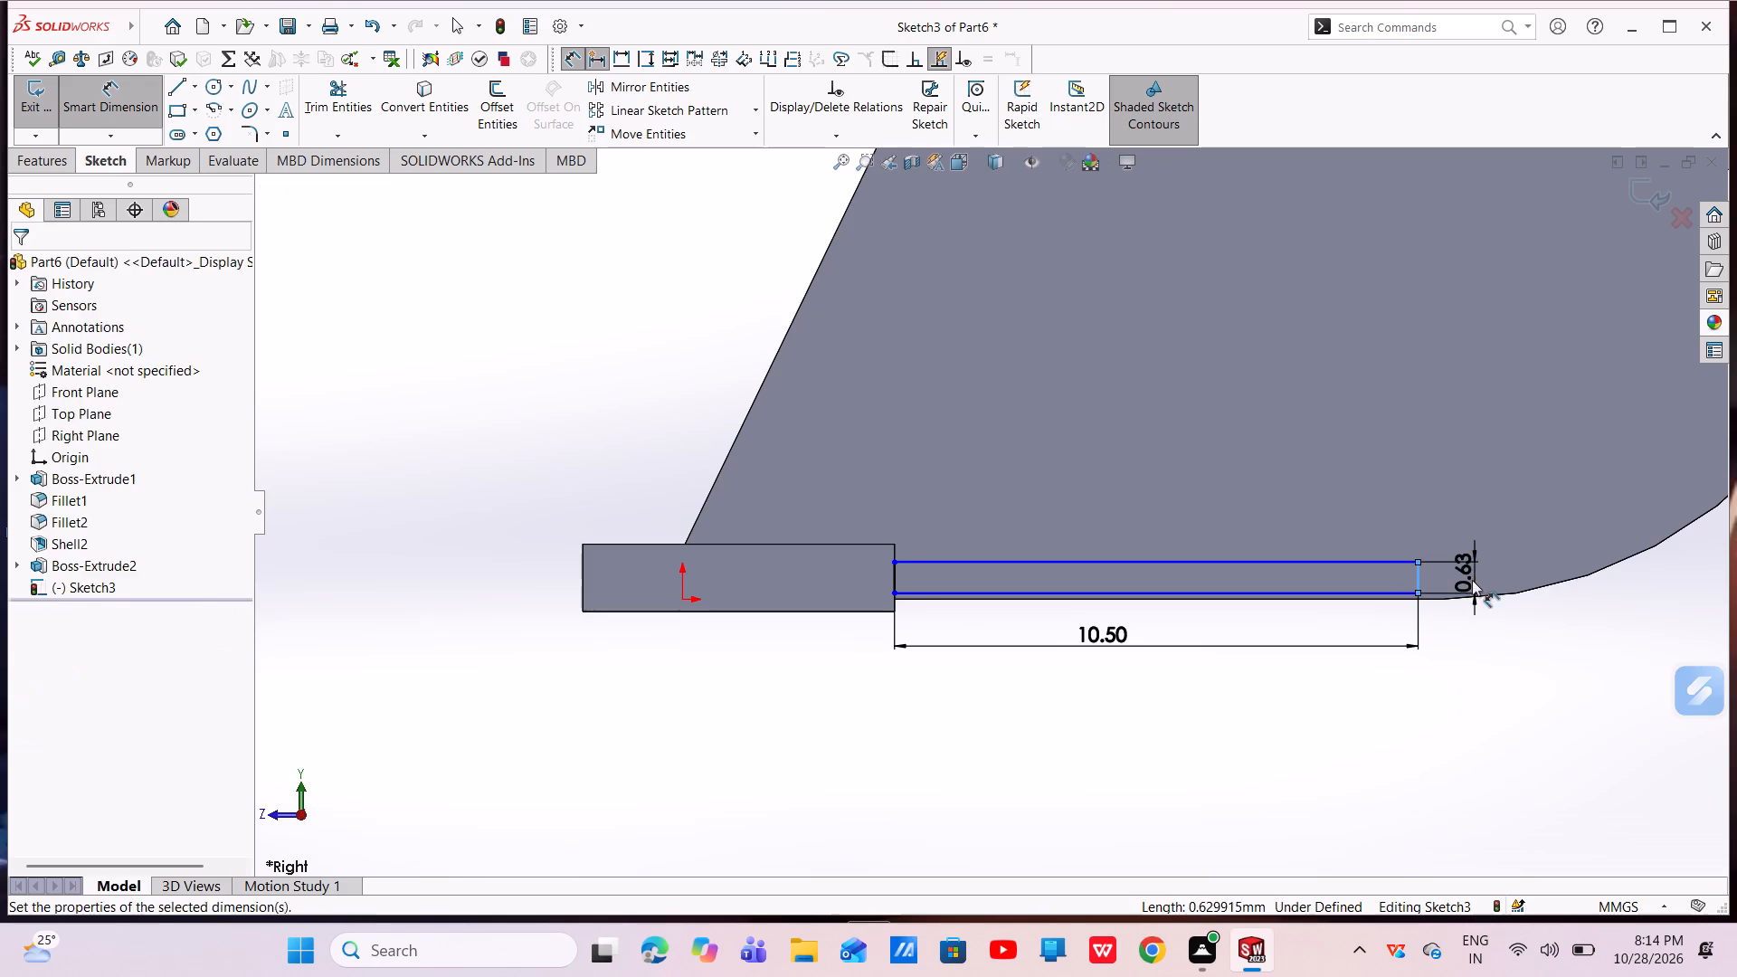
pyautogui.press('BackSpace')
pyautogui.press('0')
pyautogui.press('.')
pyautogui.press('8')
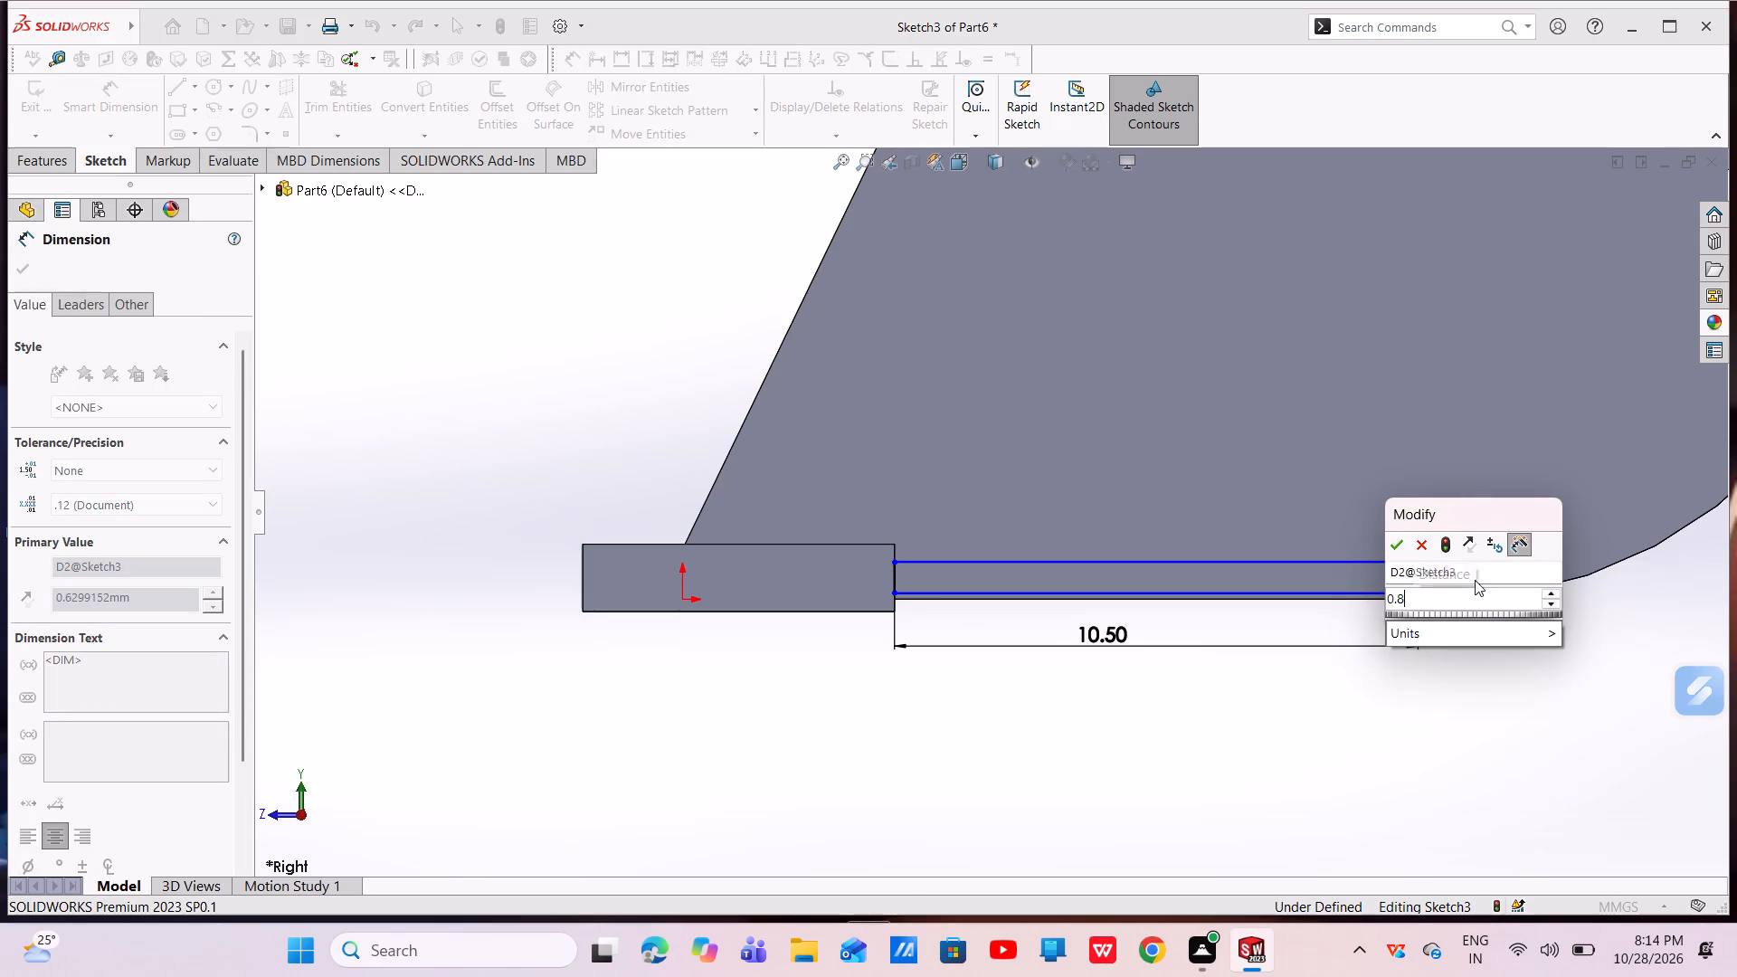
pyautogui.press('Return')
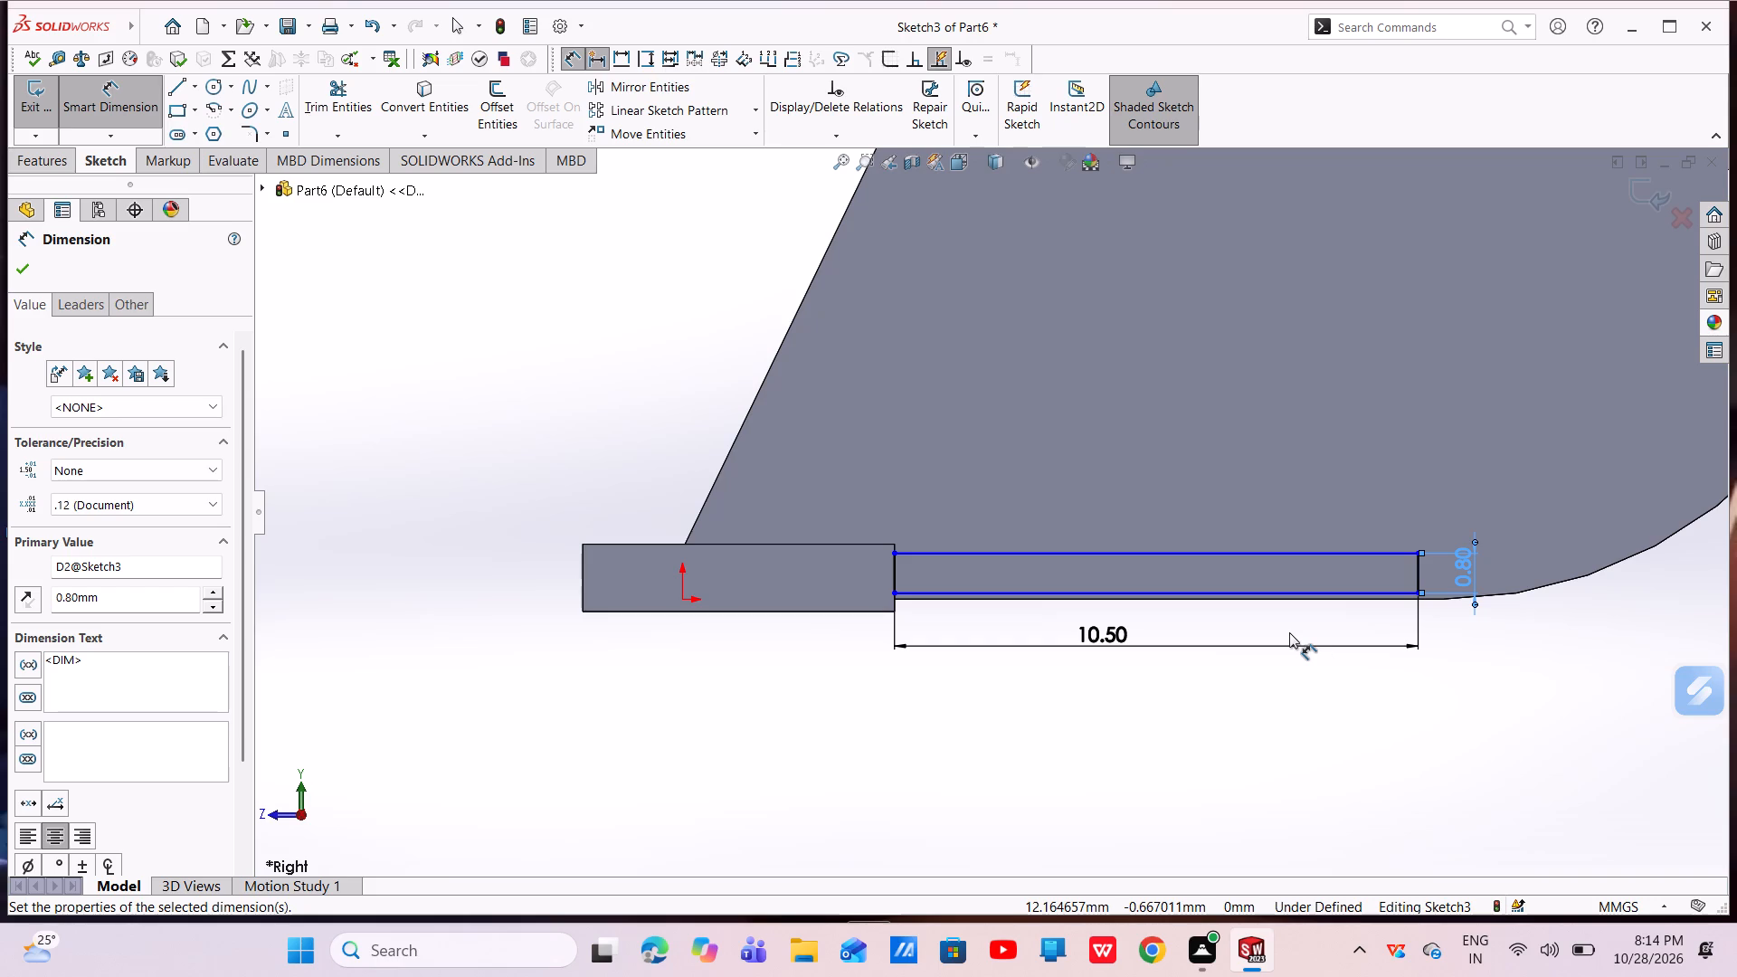
# Make the rectangle's lower line collinear with the bottom wall's underside edge.
pyautogui.scroll(-13, 1201, 583)
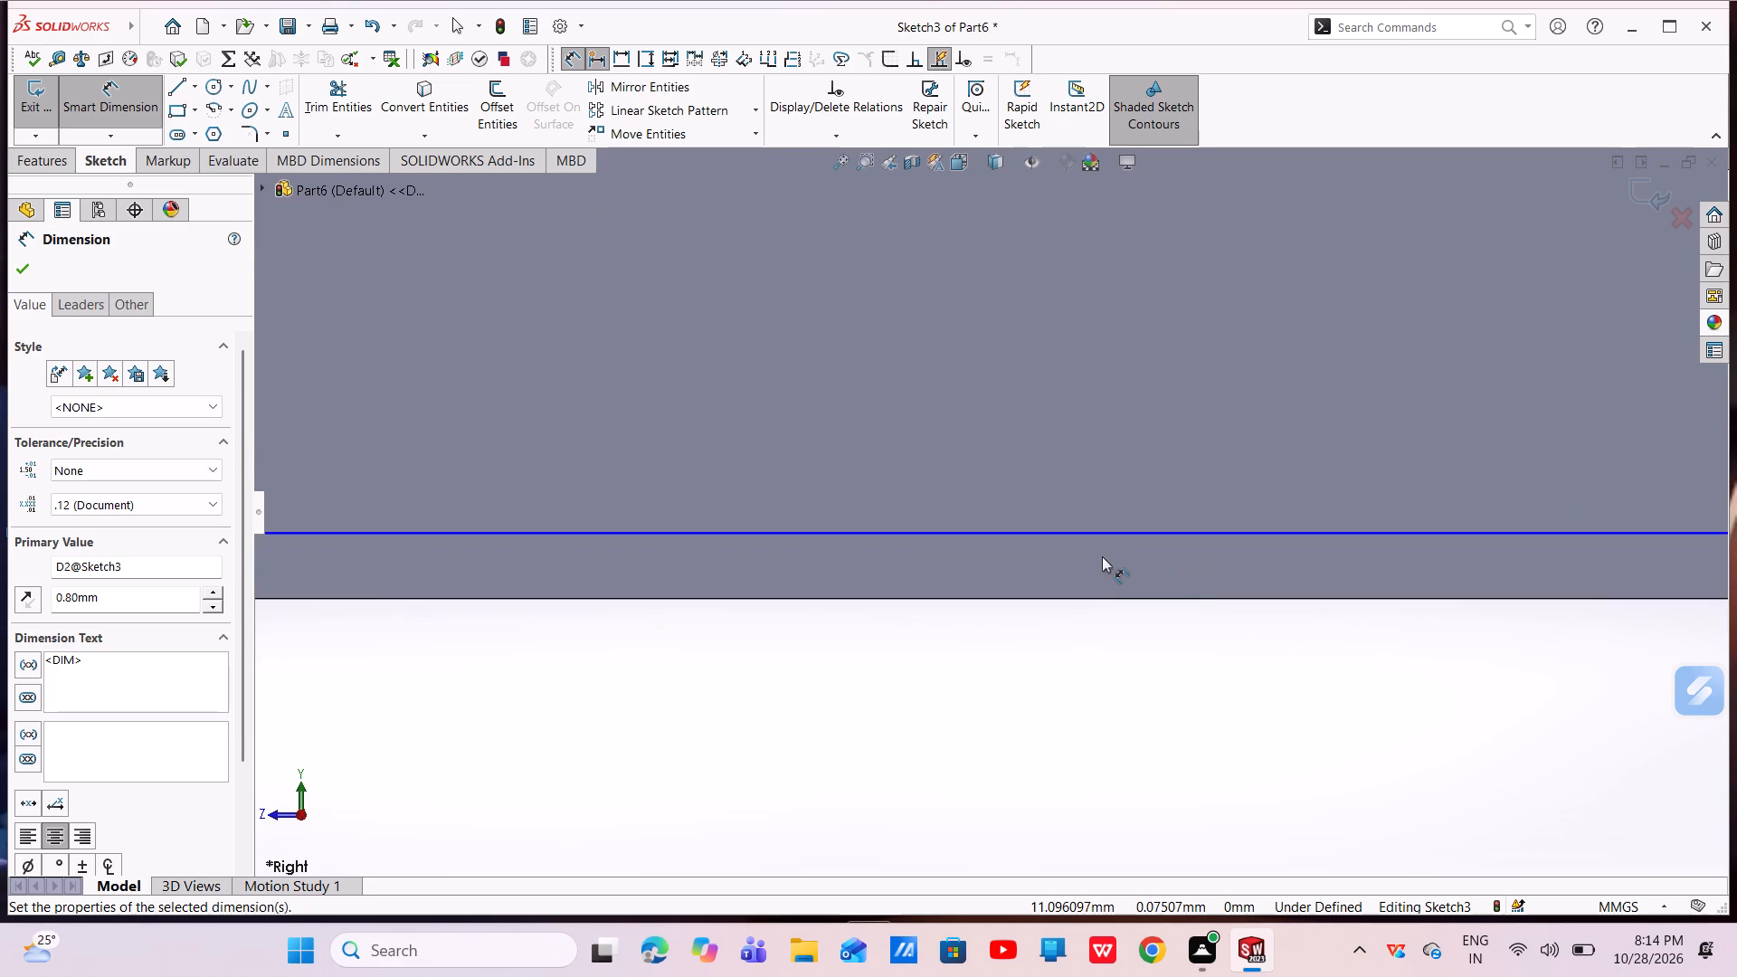
pyautogui.press('Escape')
pyautogui.press('Escape')
pyautogui.click(1089, 536)
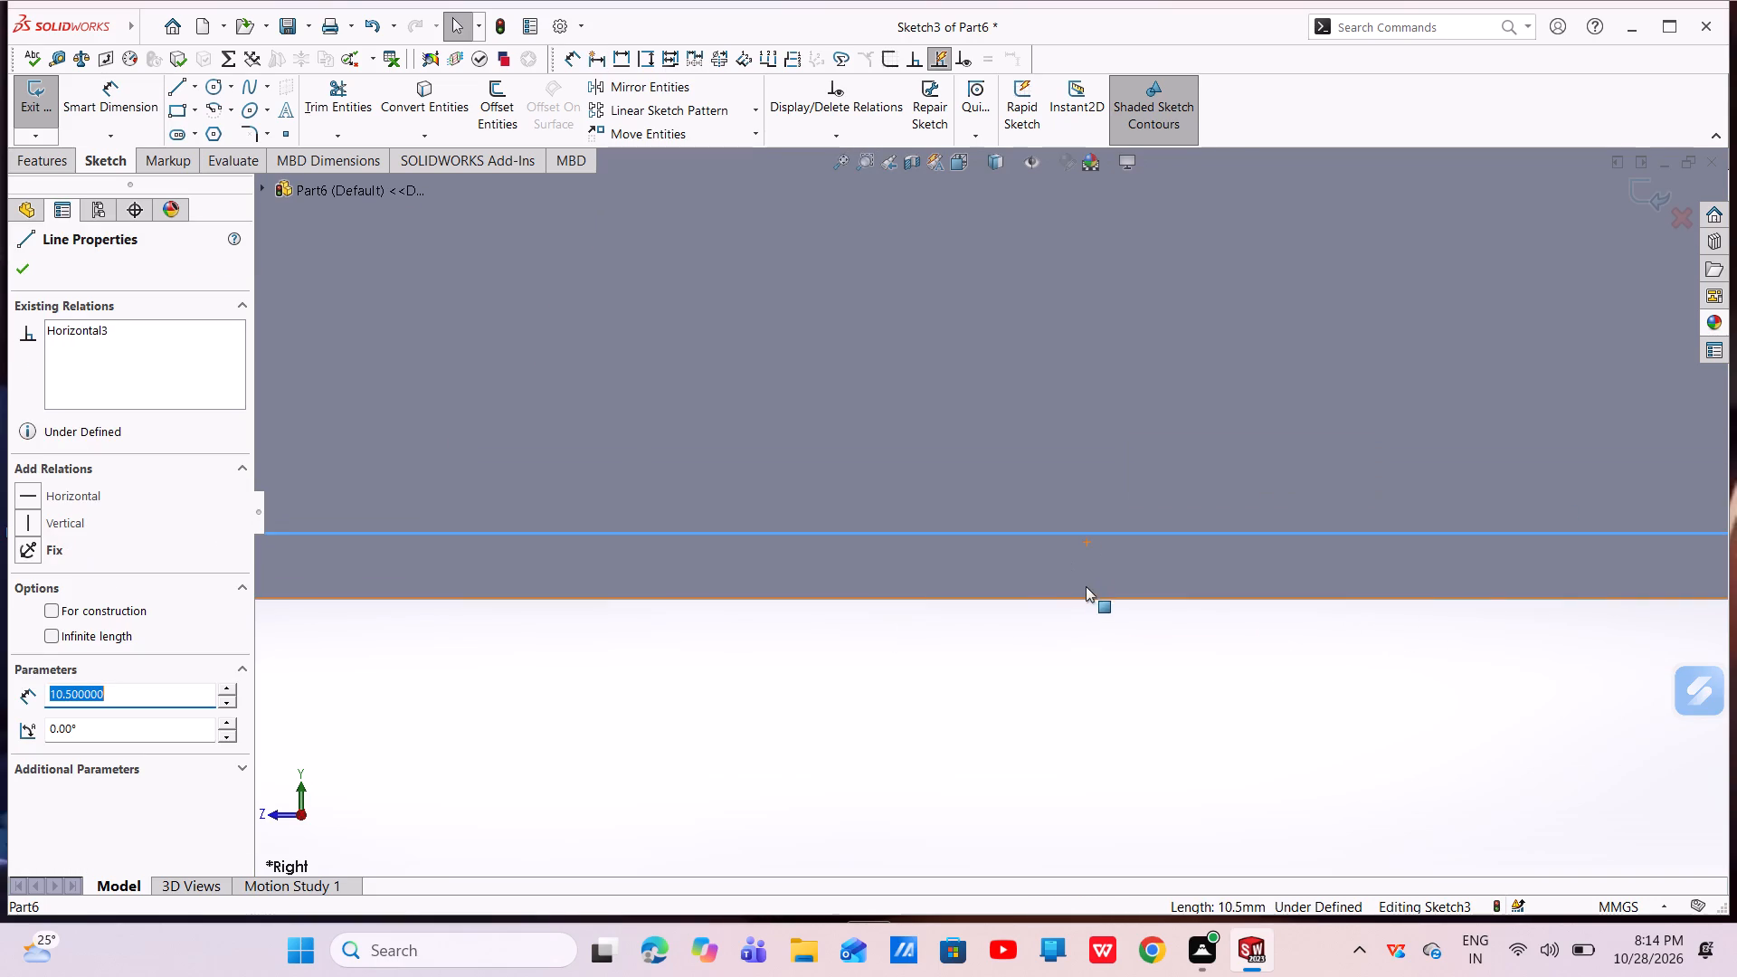
pyautogui.keyDown('ctrl'); pyautogui.click(1087, 599); pyautogui.keyUp('ctrl')
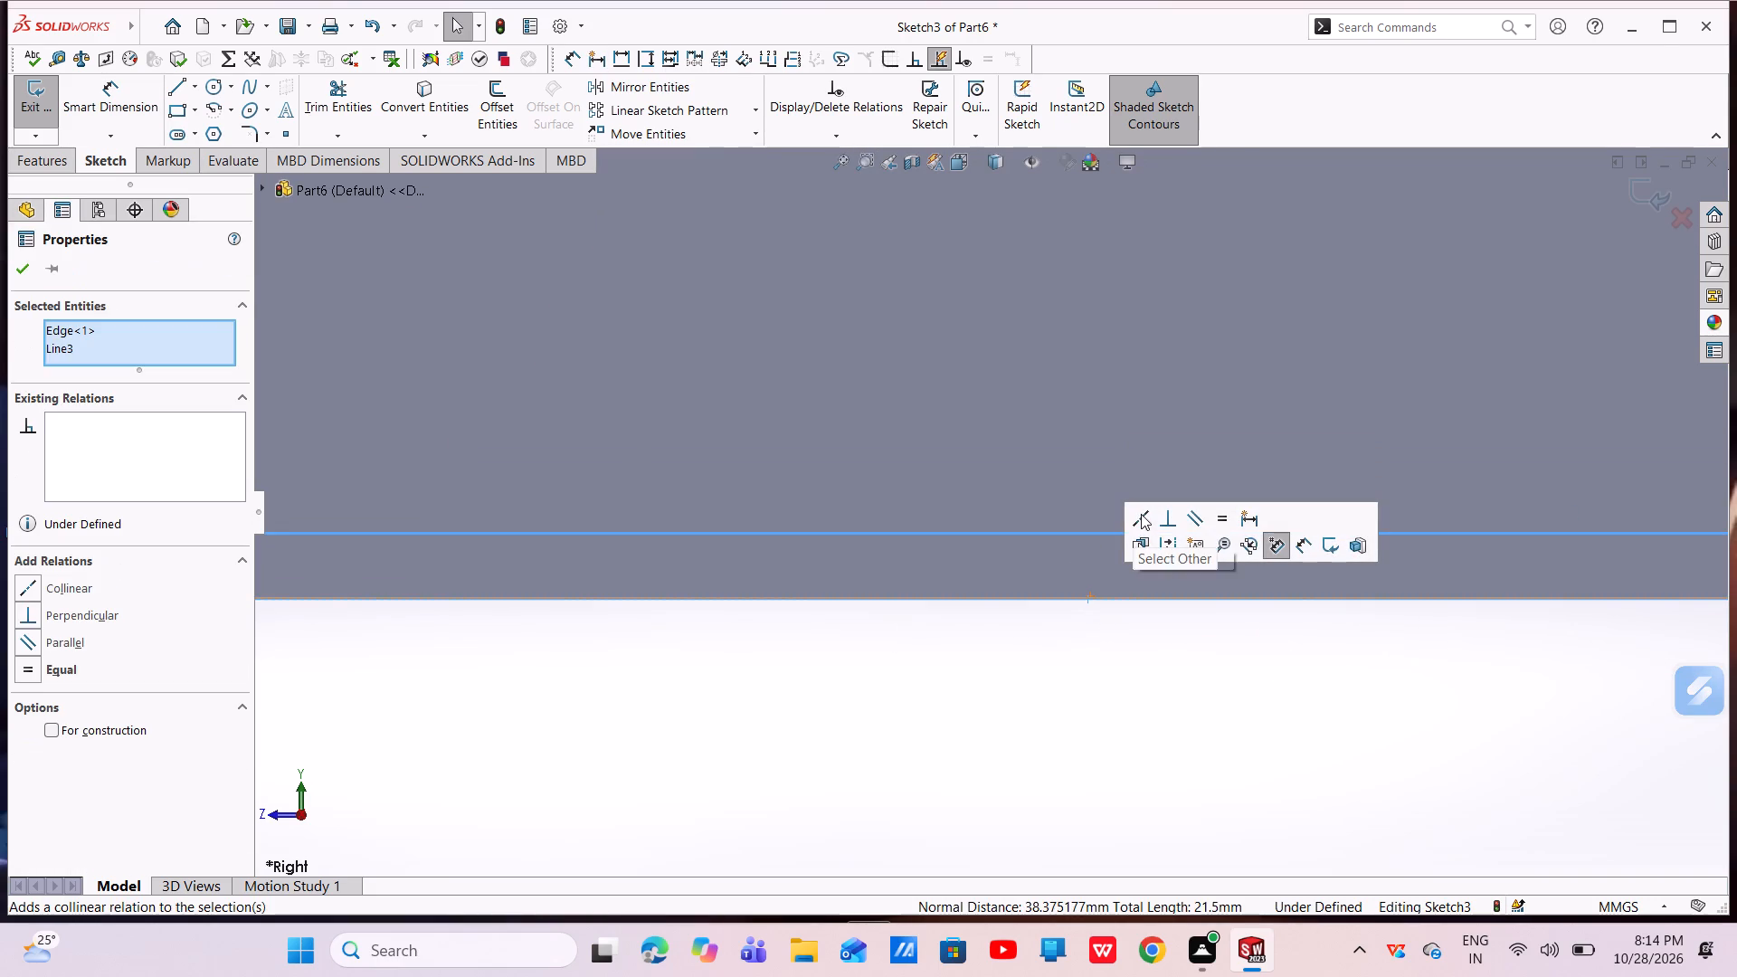
pyautogui.click(1141, 514)
pyautogui.press('Escape')
pyautogui.scroll(9, 1110, 645)
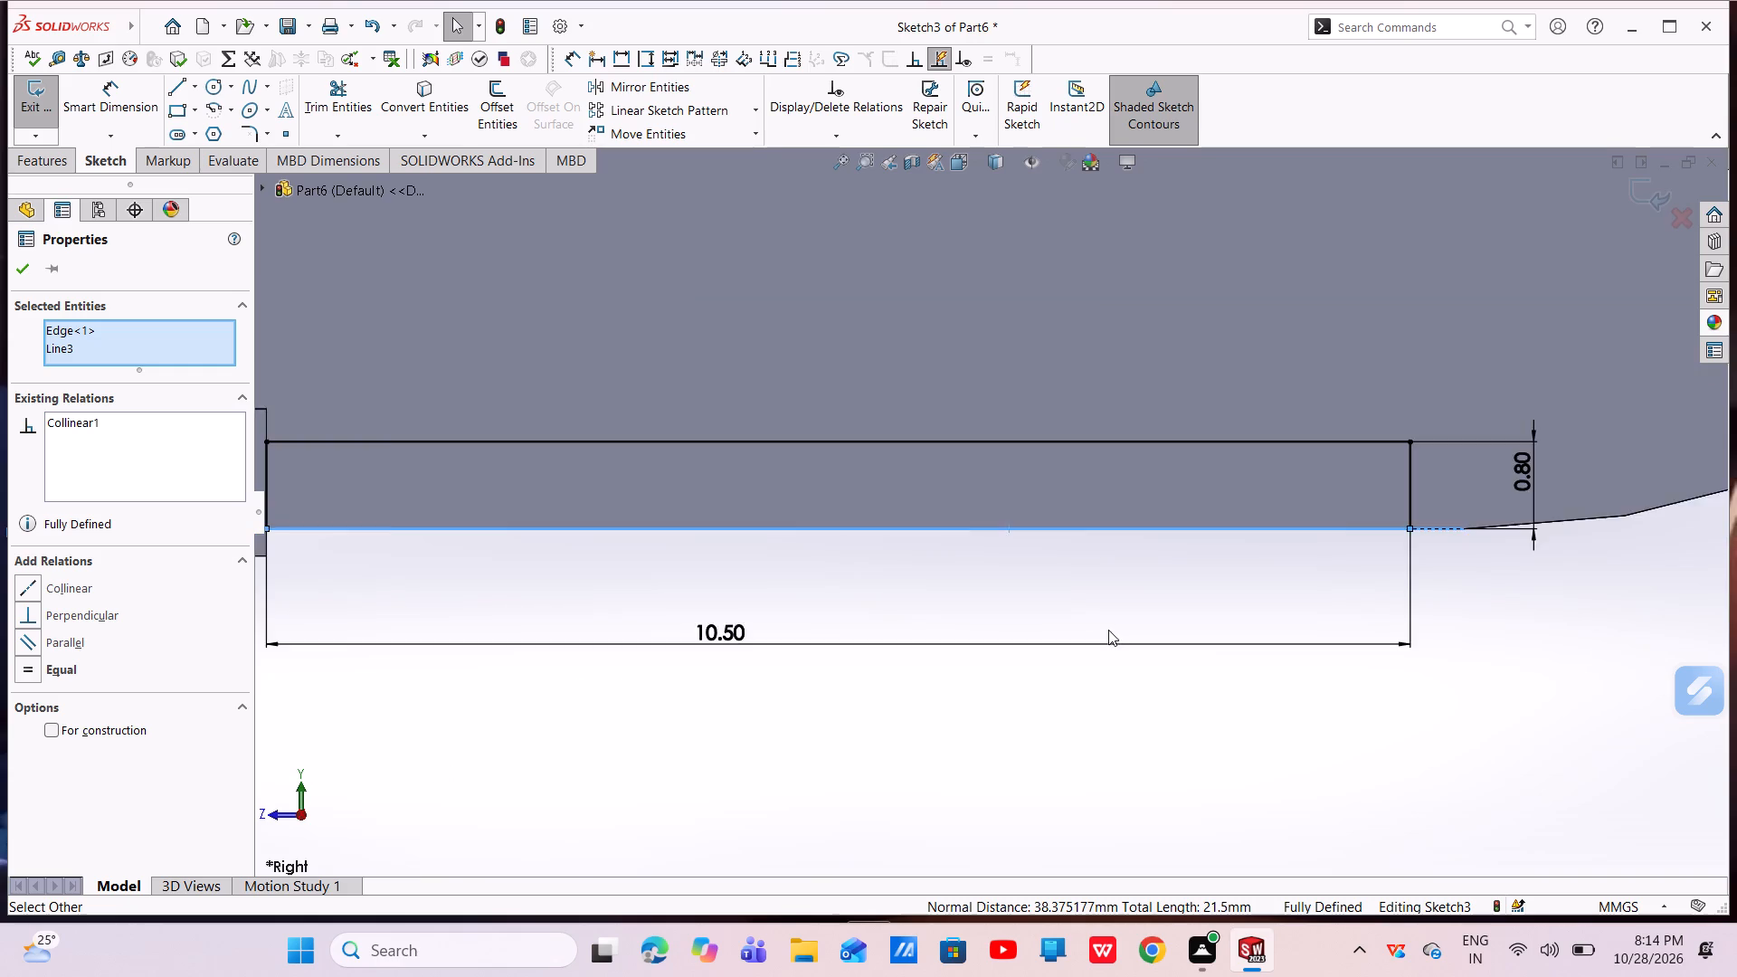
pyautogui.scroll(4, 1108, 630)
pyautogui.click(14, 270)
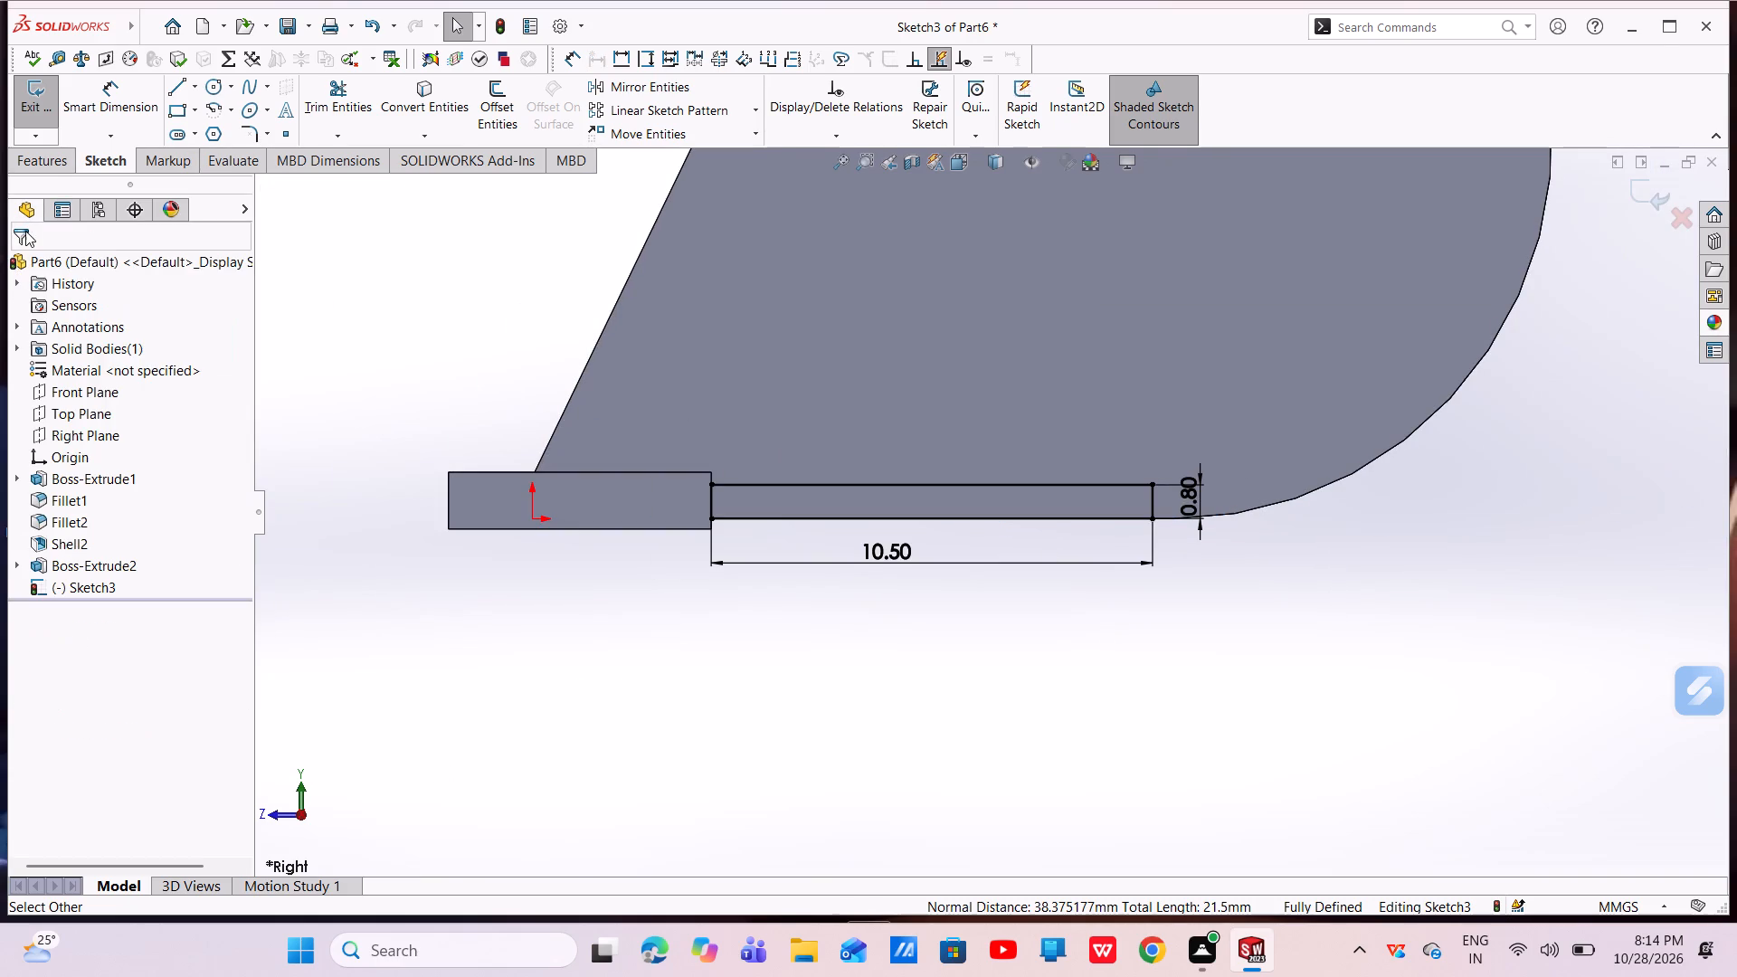
# Extrude the 10.5 by 0.8 mm rectangle as a blind, merged boss 39.875 mm deep.
pyautogui.click(48, 158)
pyautogui.click(41, 118)
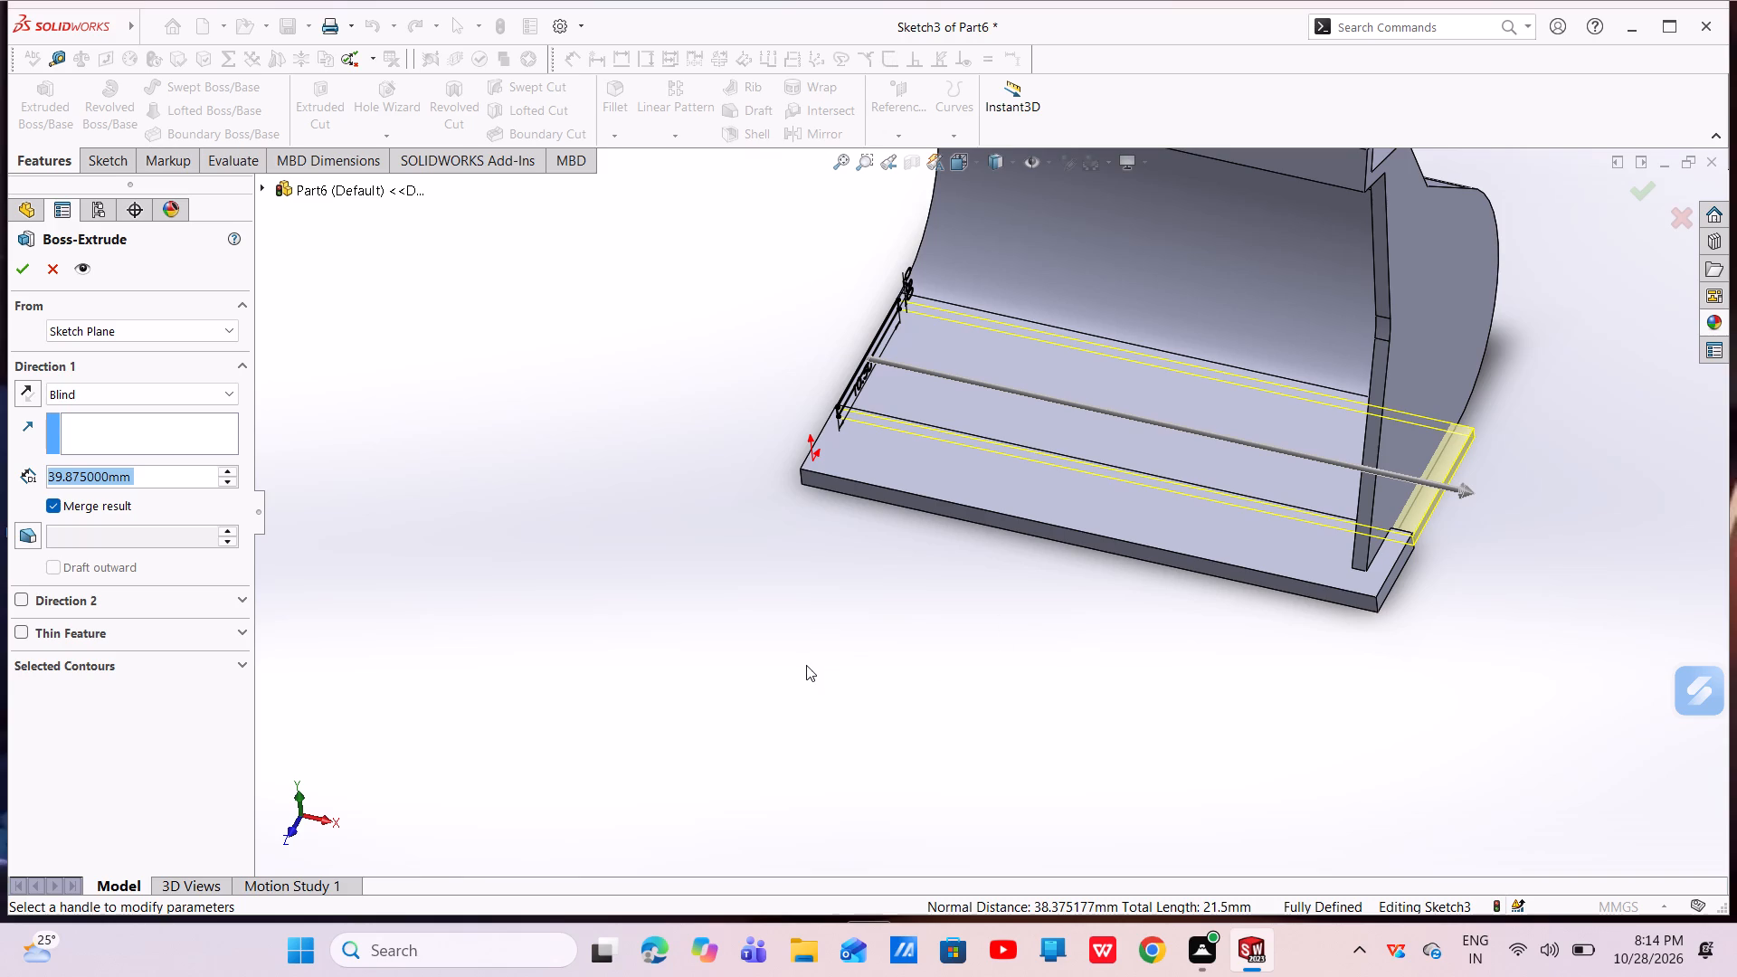
pyautogui.click(14, 267)
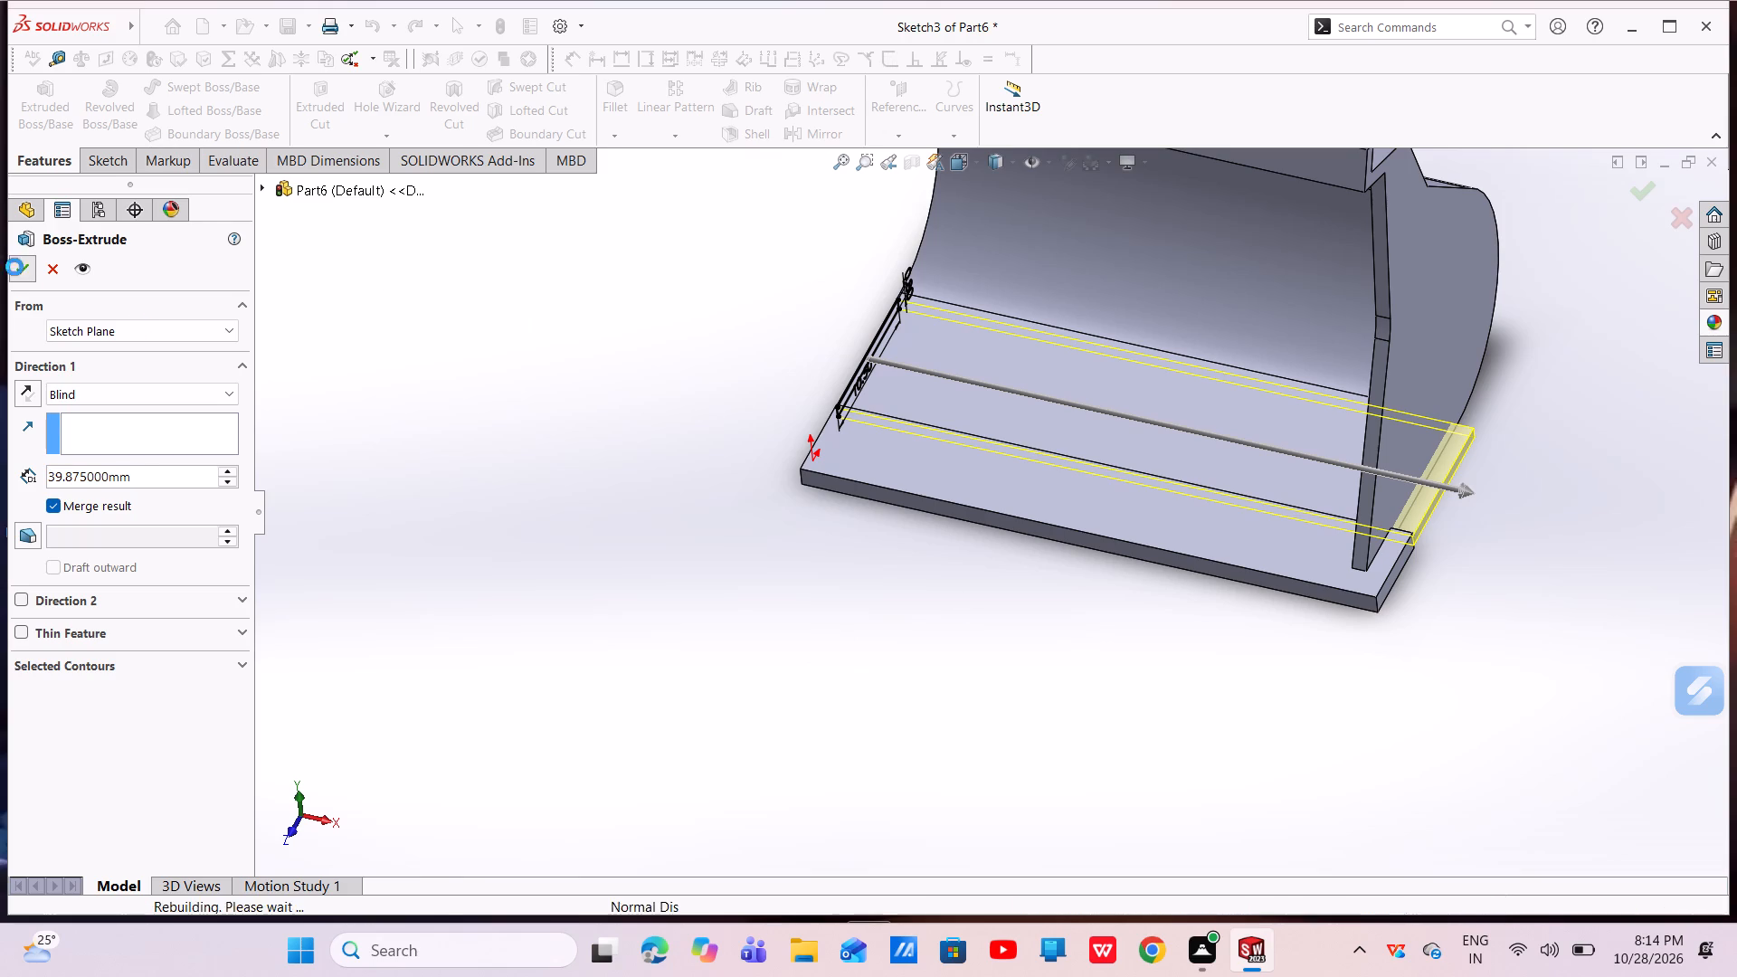
# Edit the extrusion of the 10.5 by 0.8 mm rectangle and set its blind depth to 38.625 mm.
pyautogui.scroll(1, 1147, 475)
pyautogui.scroll(-1, 1147, 475)
pyautogui.scroll(2, 1147, 475)
pyautogui.moveTo(1143, 476); pyautogui.dragTo(1070, 460, button='middle')
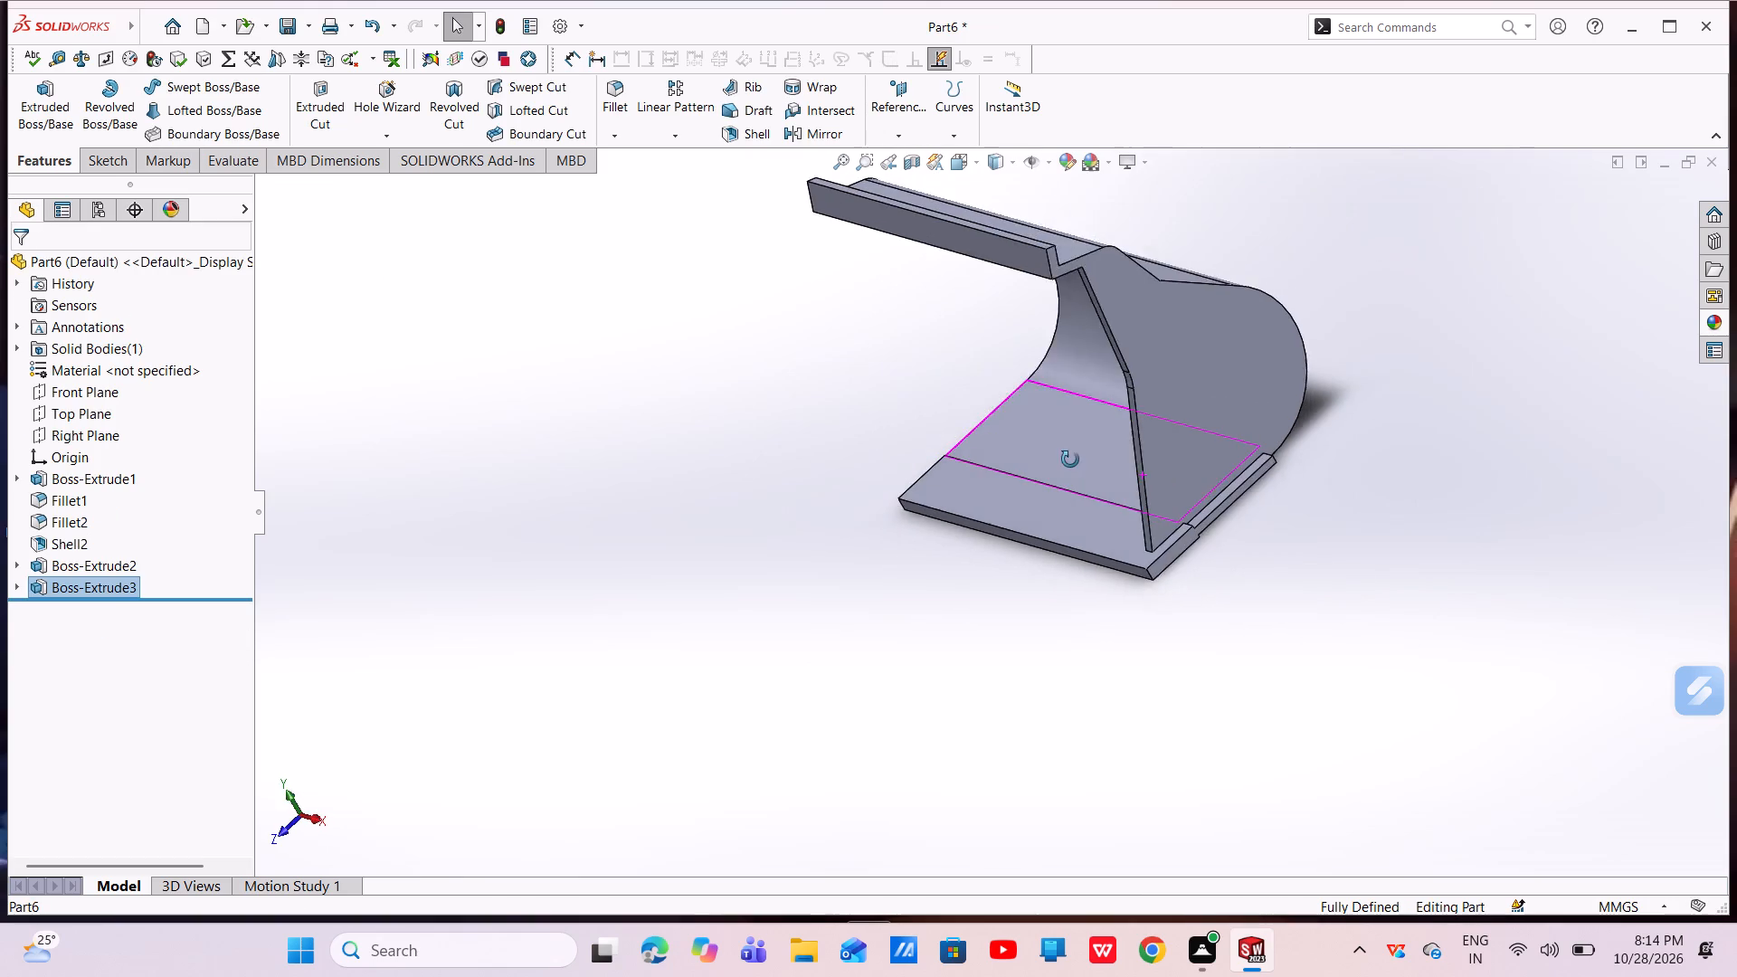
pyautogui.moveTo(1070, 460); pyautogui.dragTo(1092, 449, button='middle')
pyautogui.scroll(-4, 1144, 468)
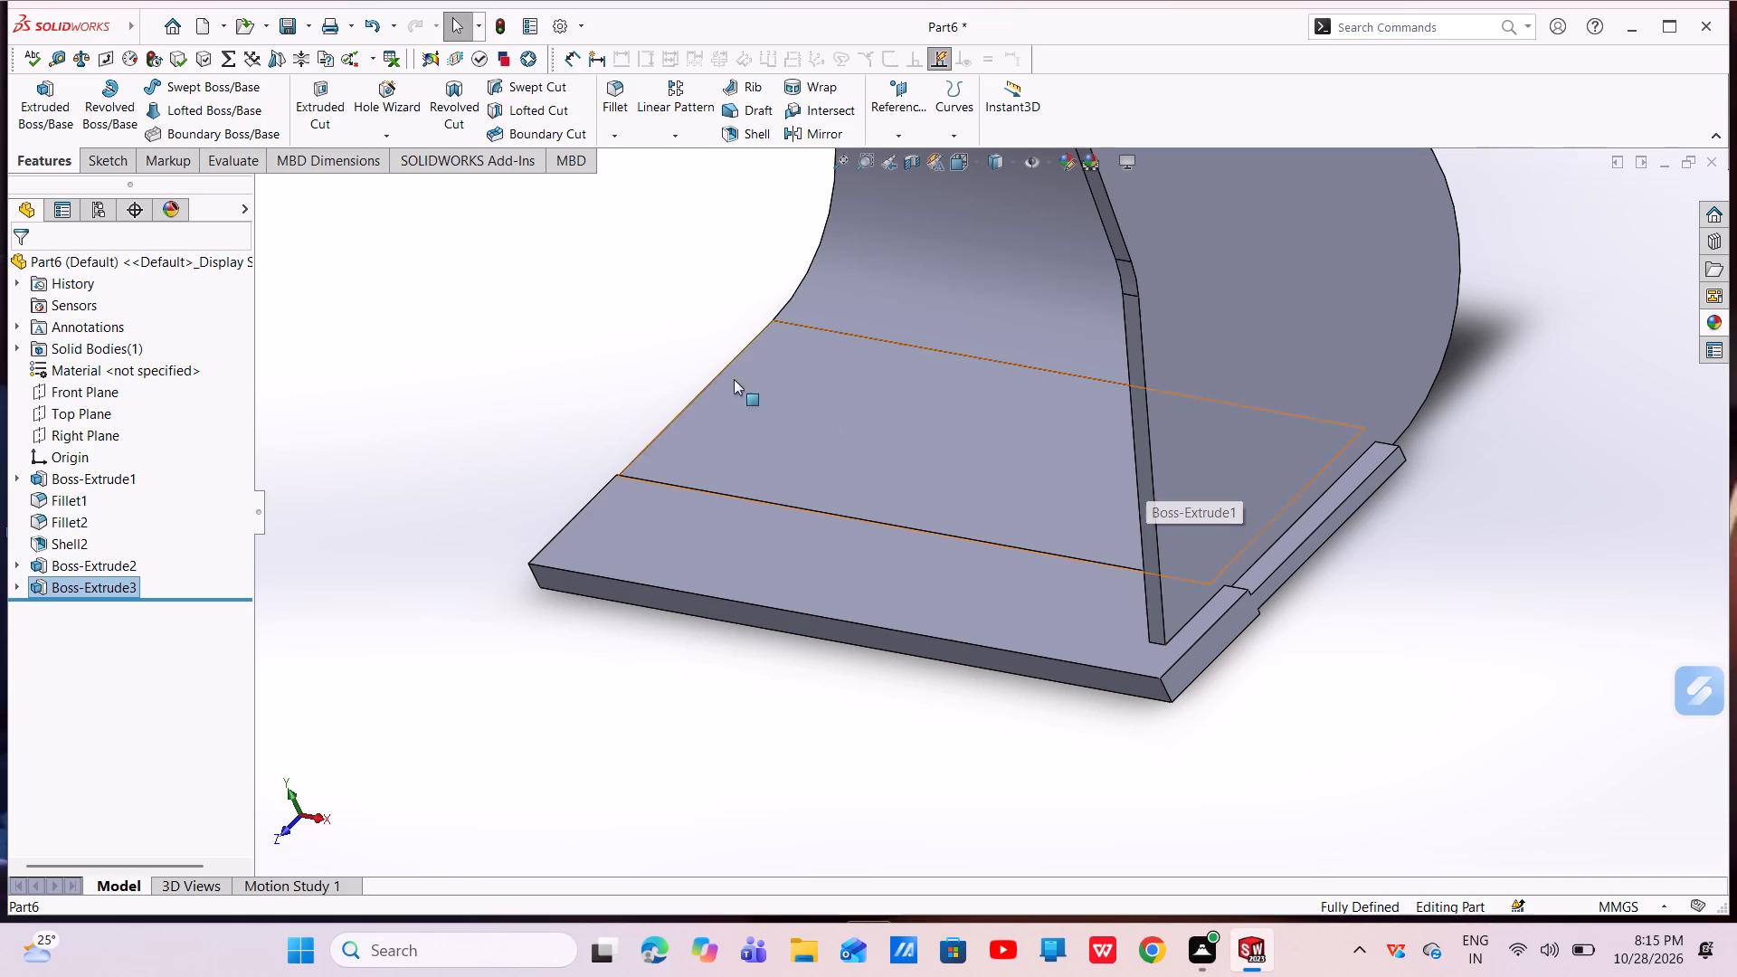
pyautogui.click(44, 583)
pyautogui.click(57, 532)
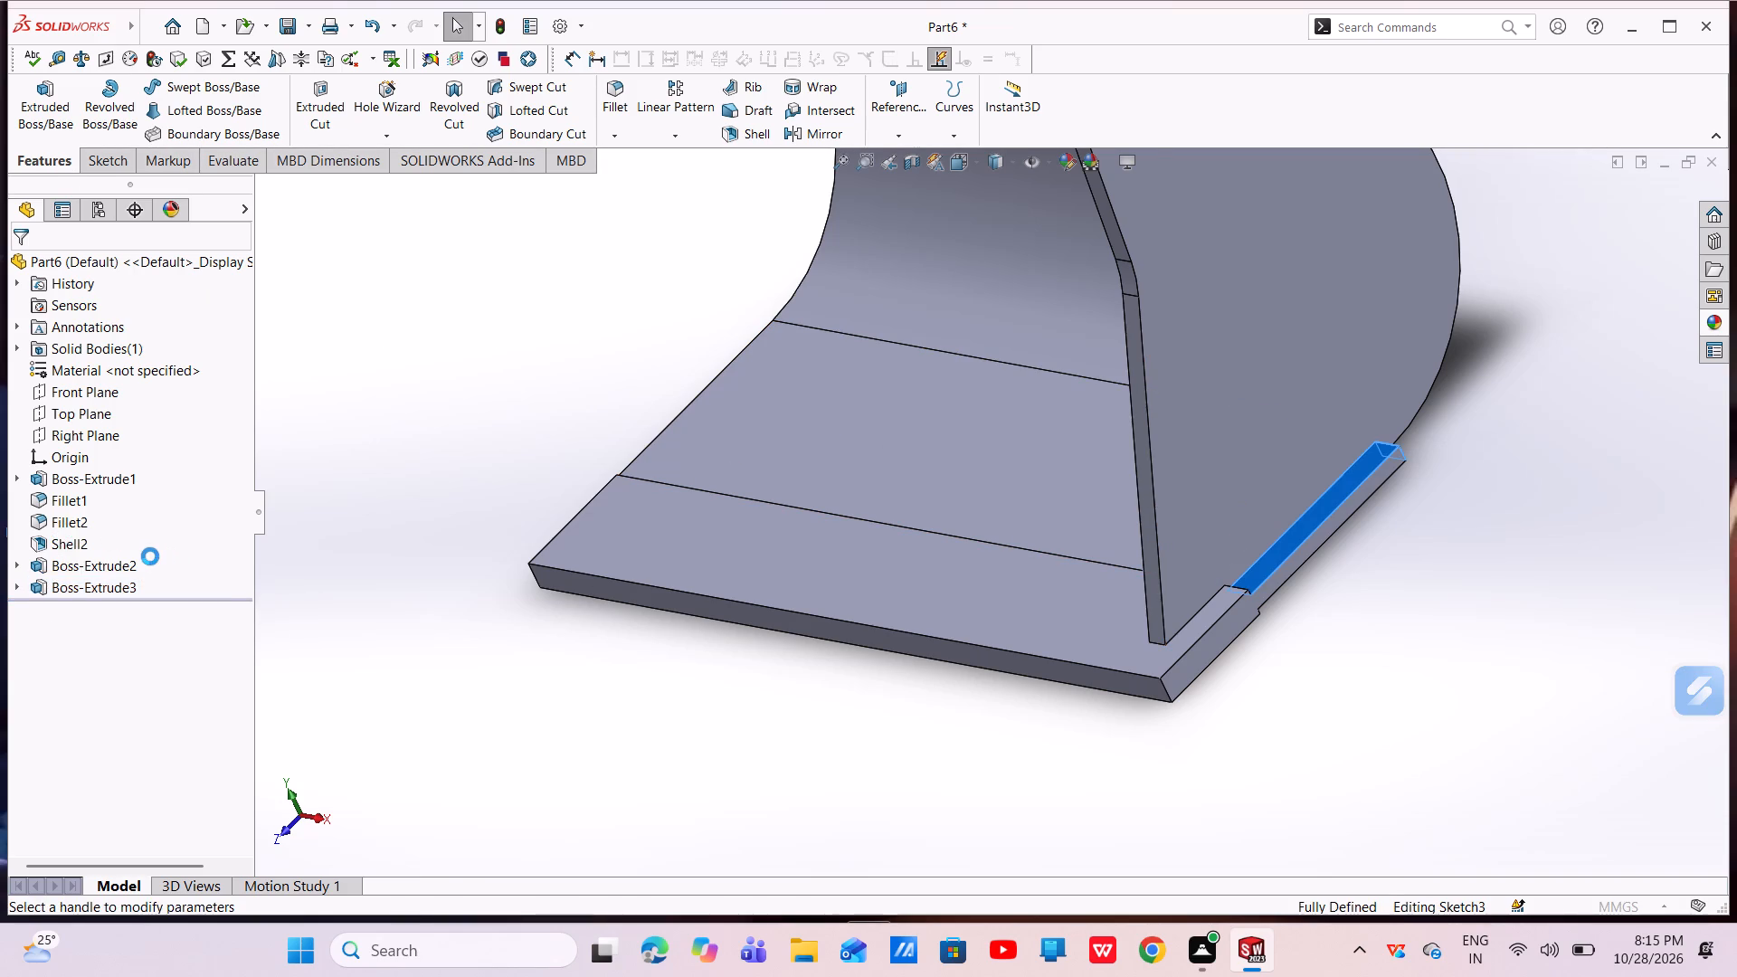
pyautogui.click(60, 478)
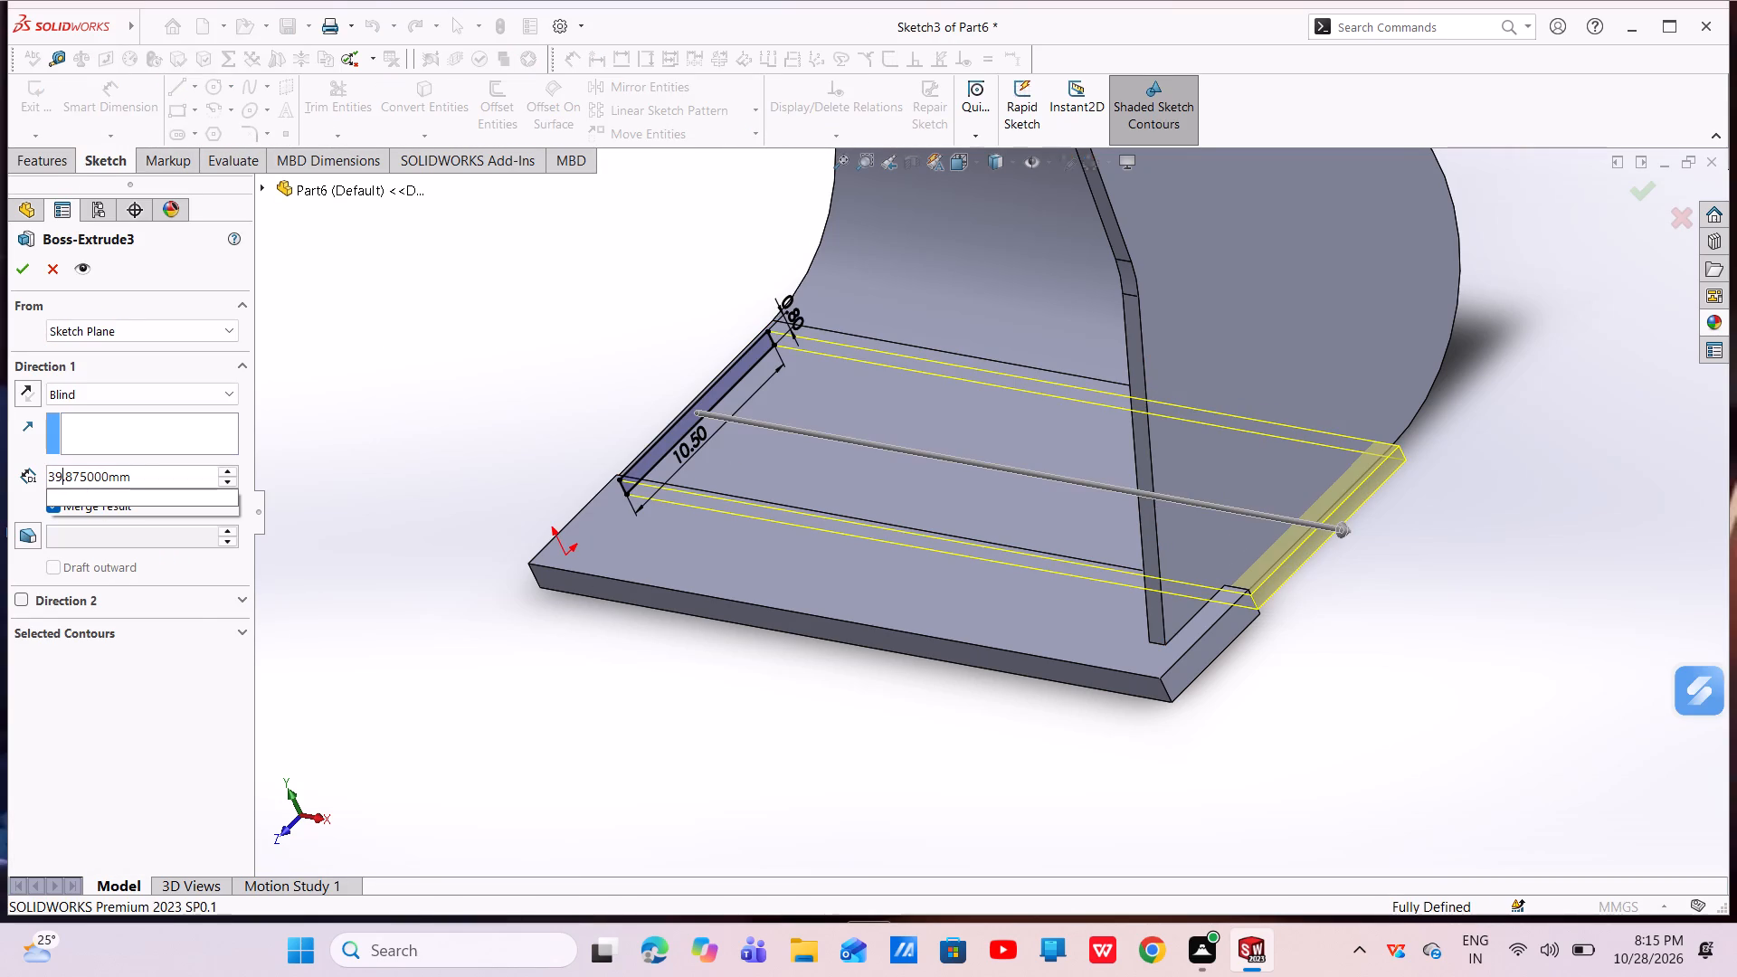
pyautogui.press('BackSpace')
pyautogui.press('8')
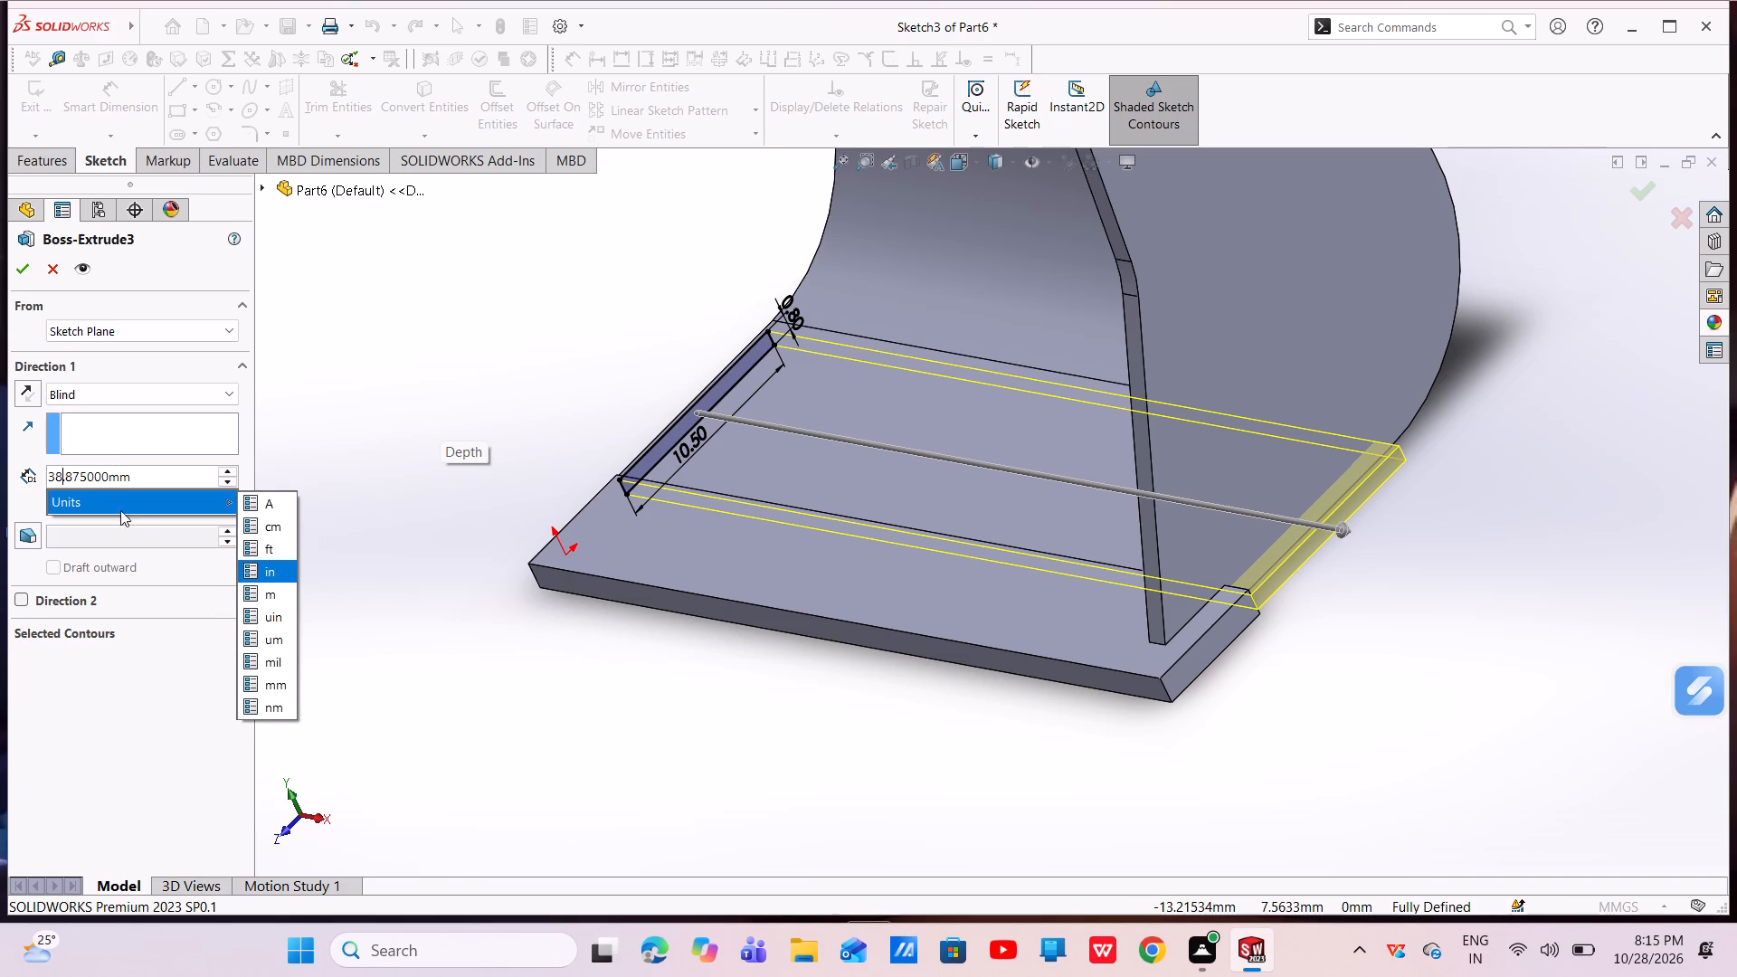
pyautogui.click(87, 477)
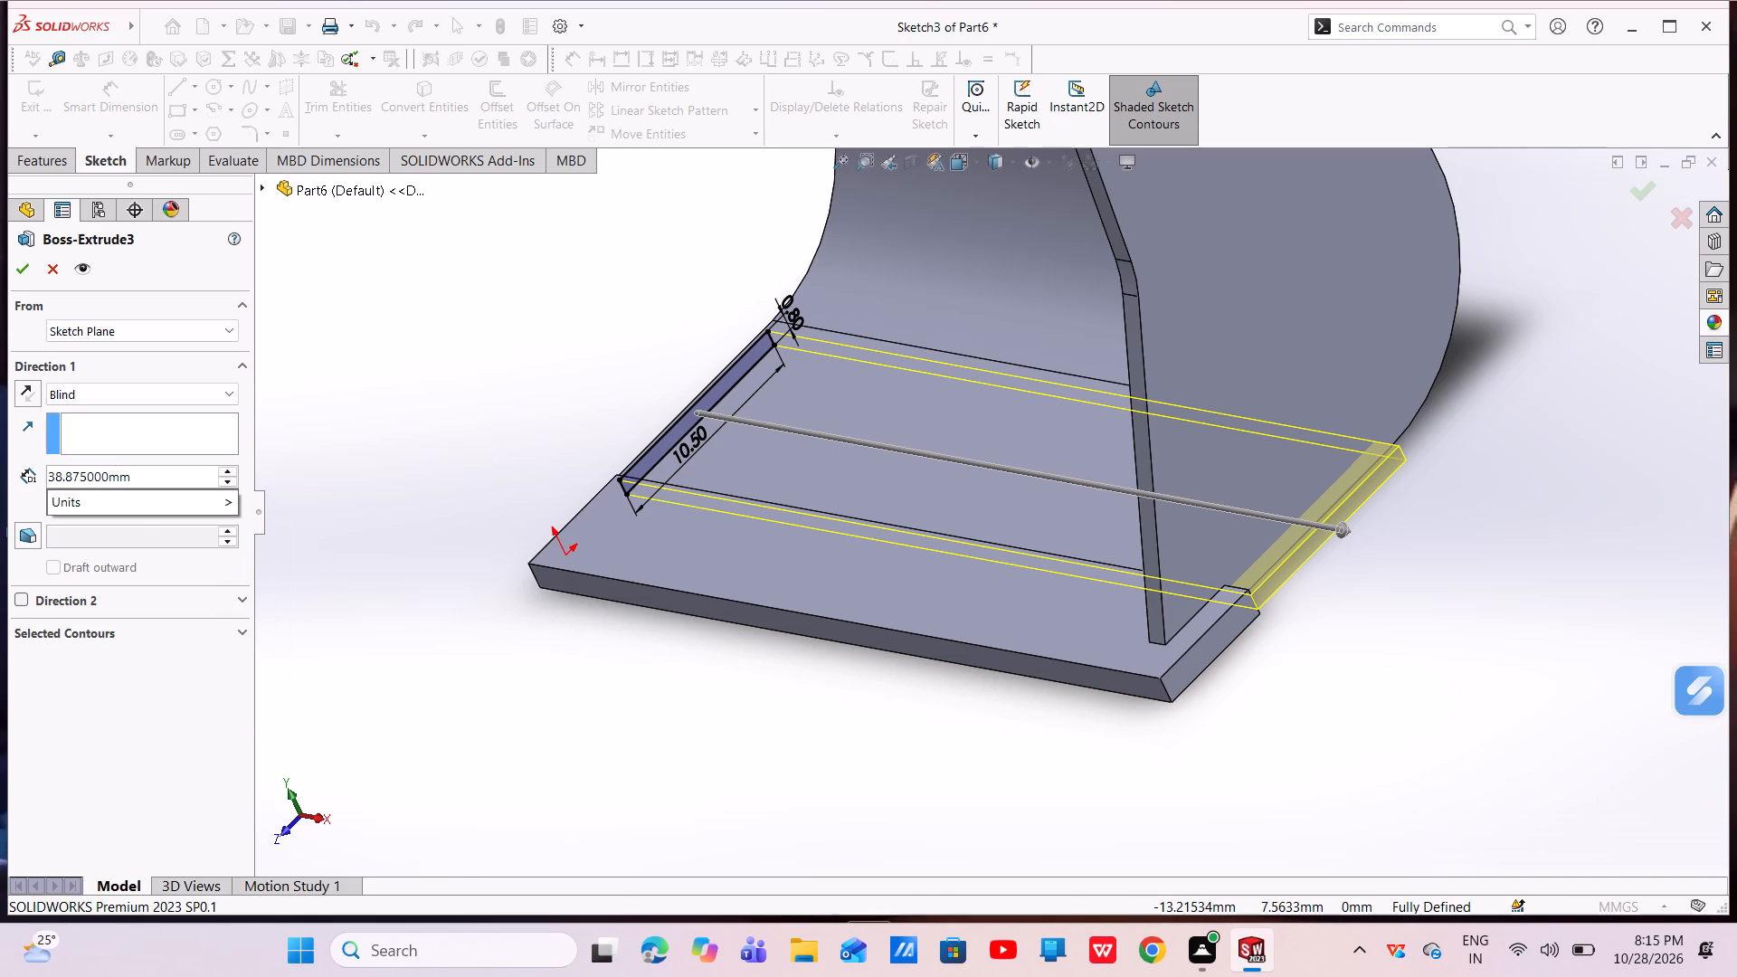
pyautogui.press('Left')
pyautogui.moveTo(138, 472); pyautogui.dragTo(43, 489)
pyautogui.press('BackSpace')
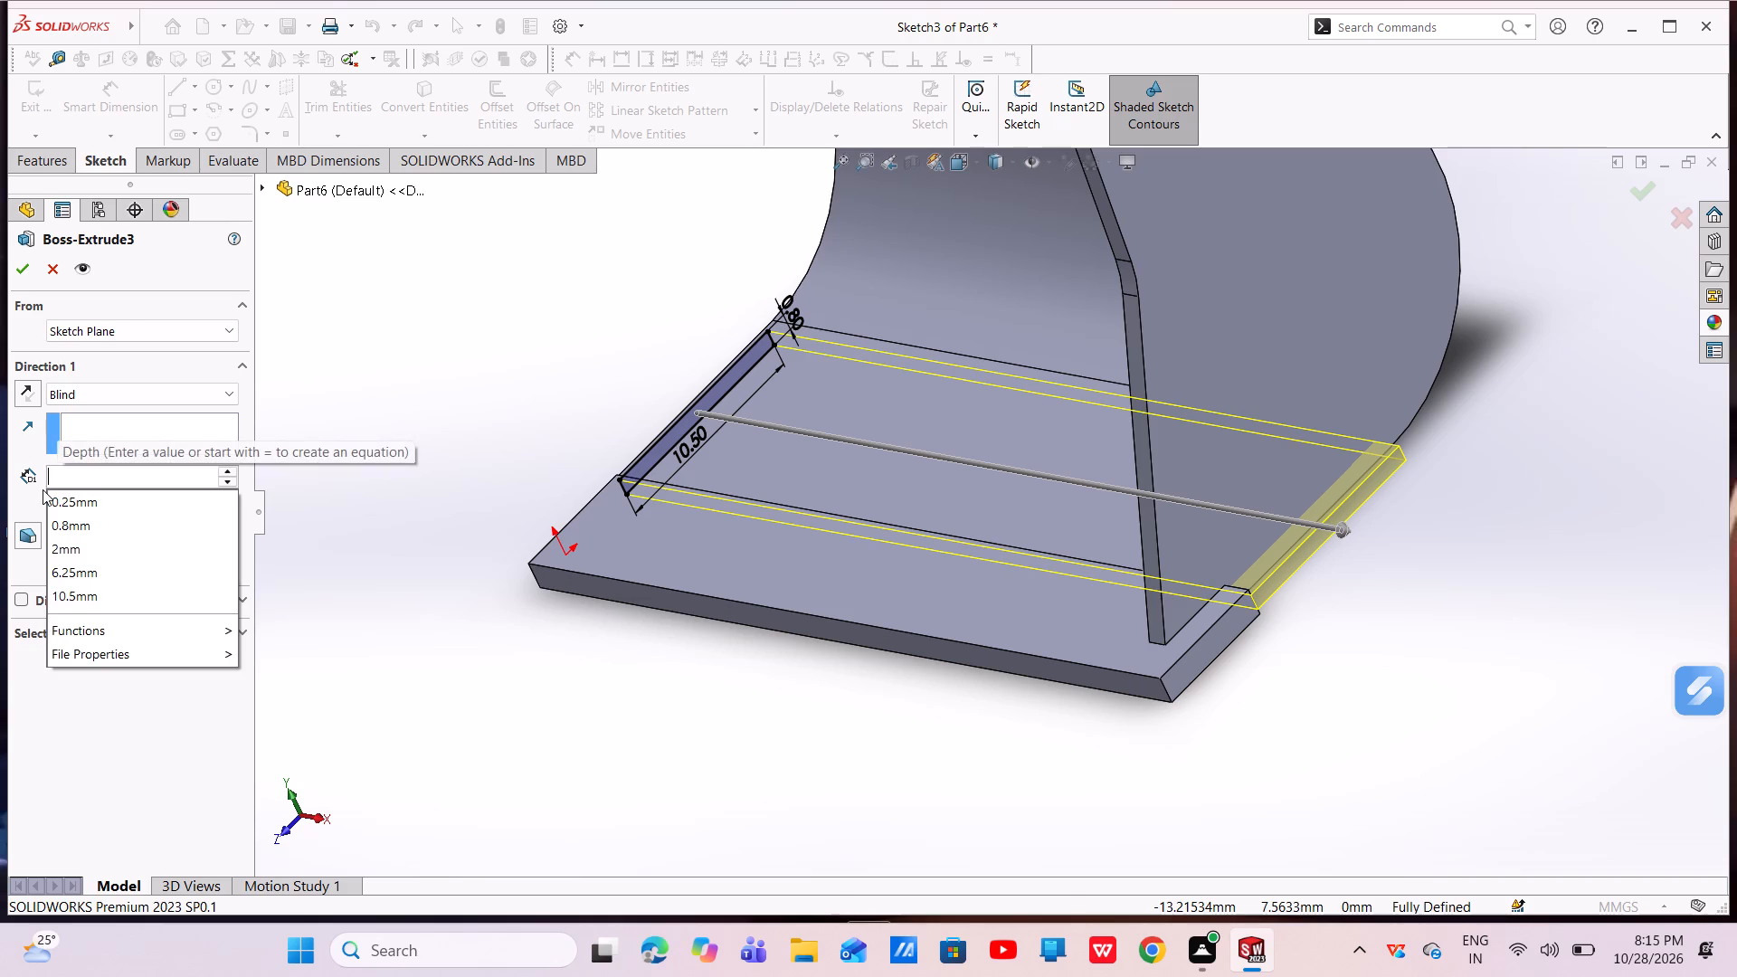
pyautogui.write('38')
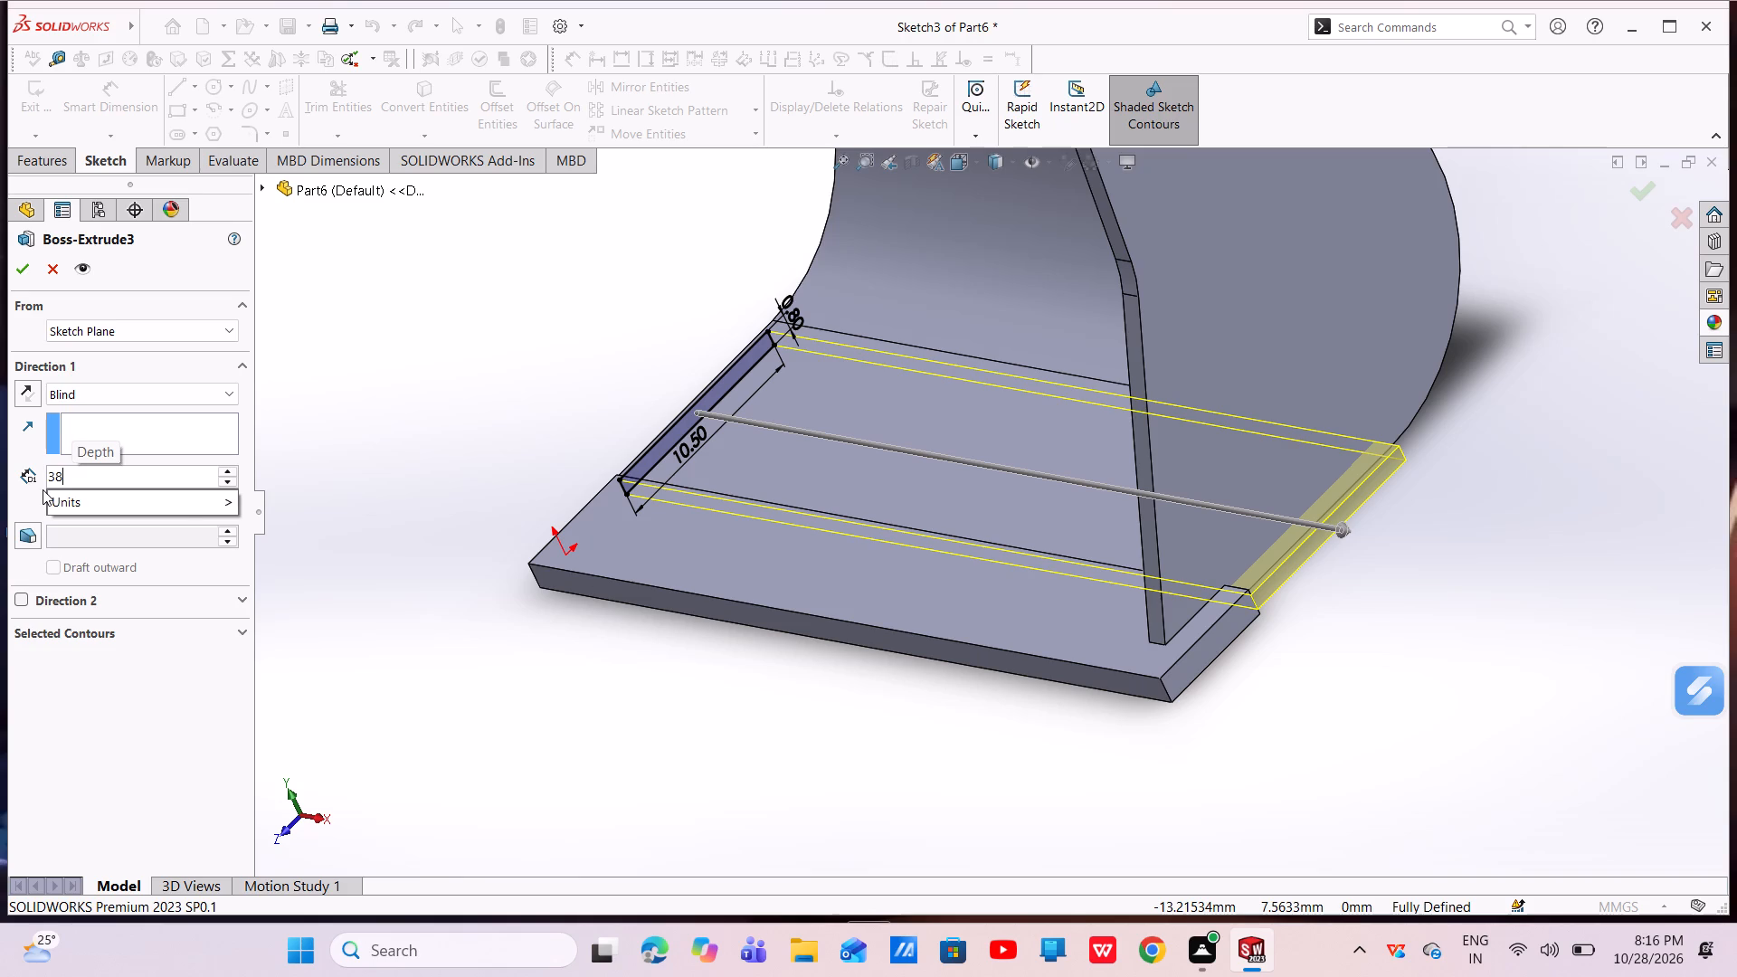
pyautogui.write('.625')
pyautogui.press('Return')
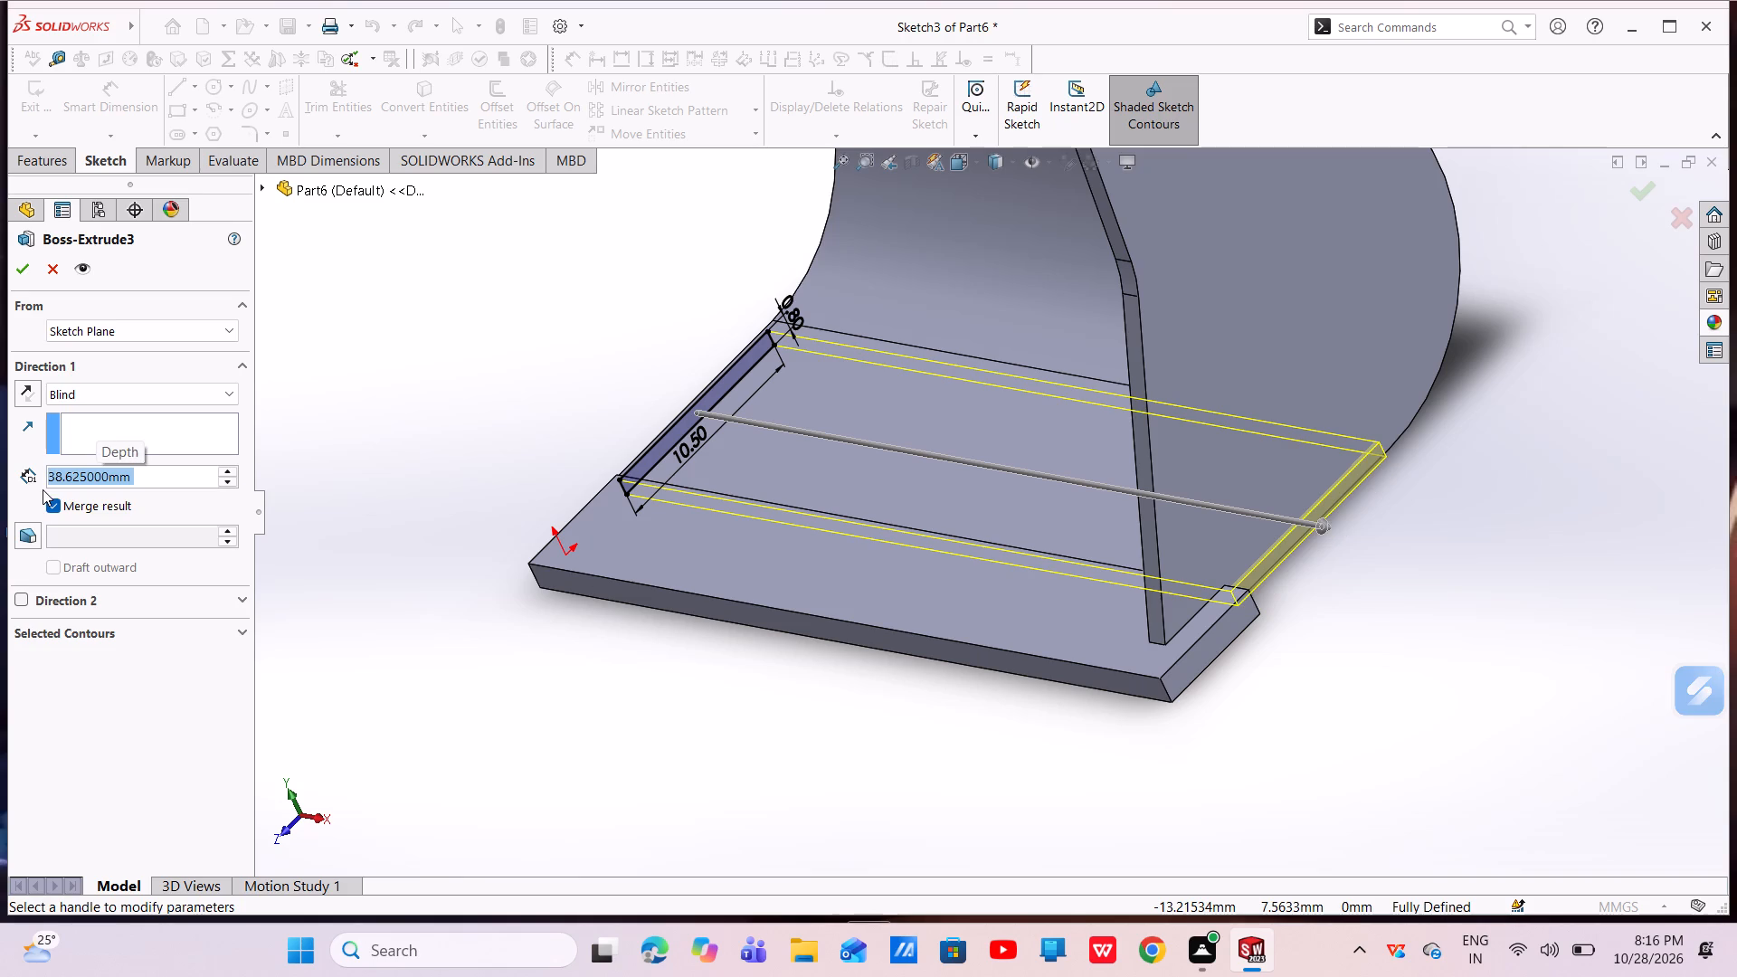
pyautogui.click(23, 266)
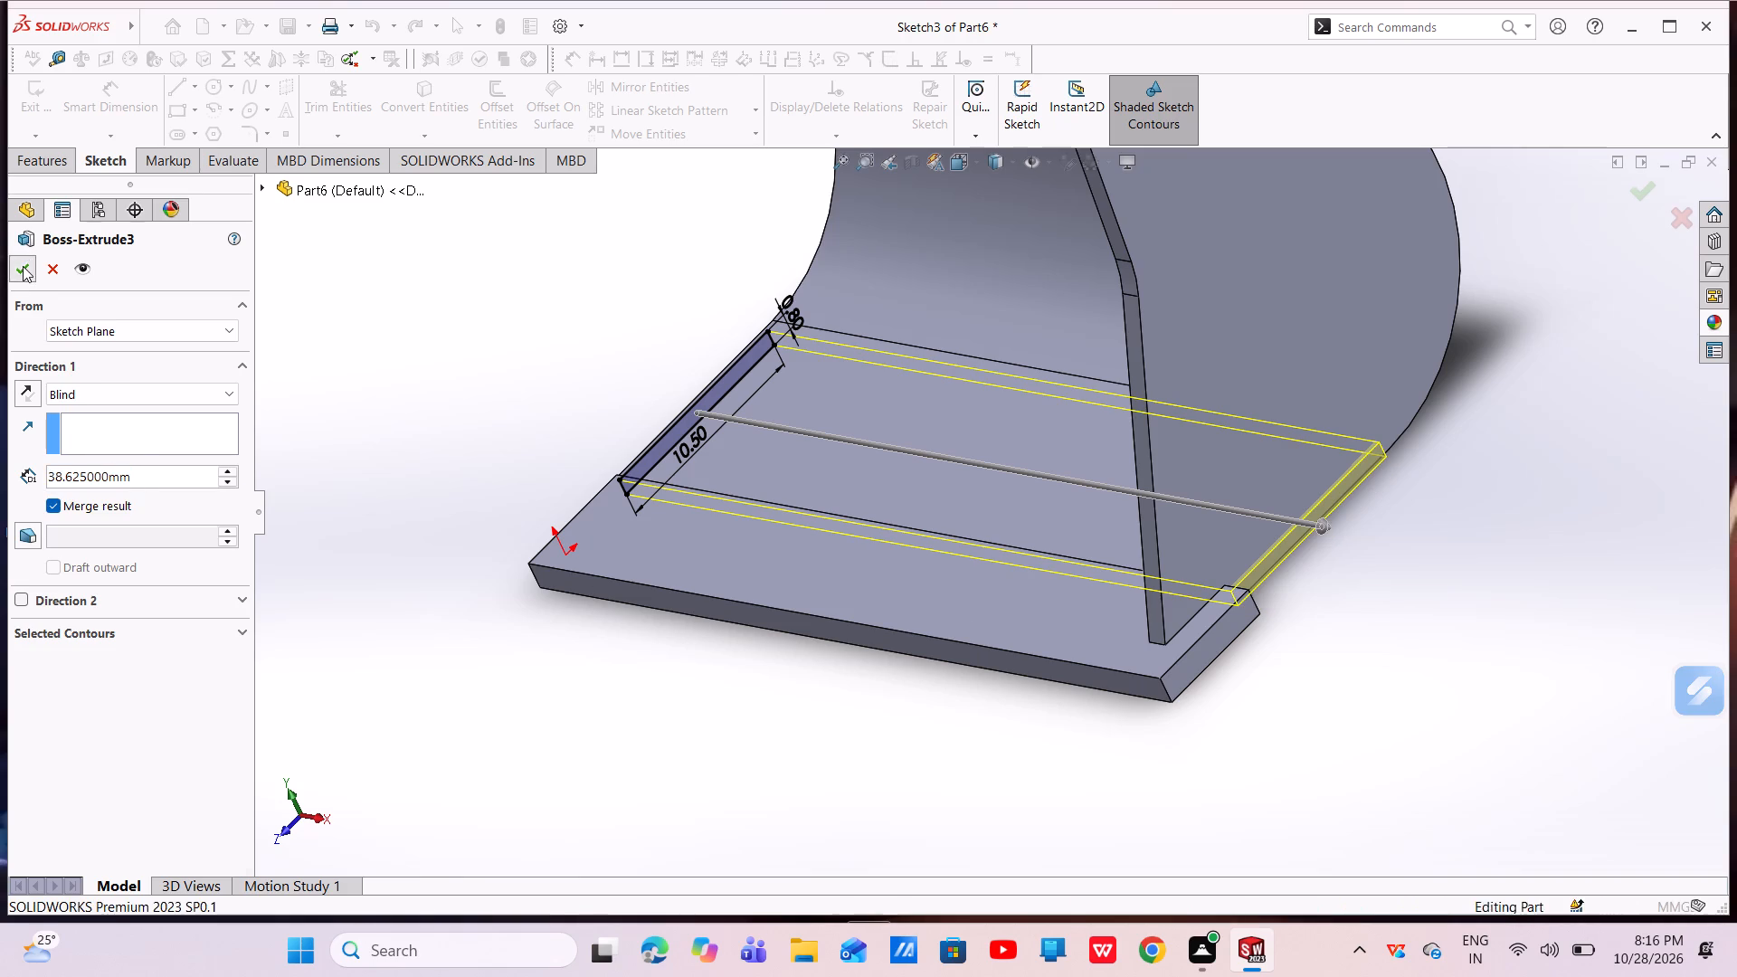
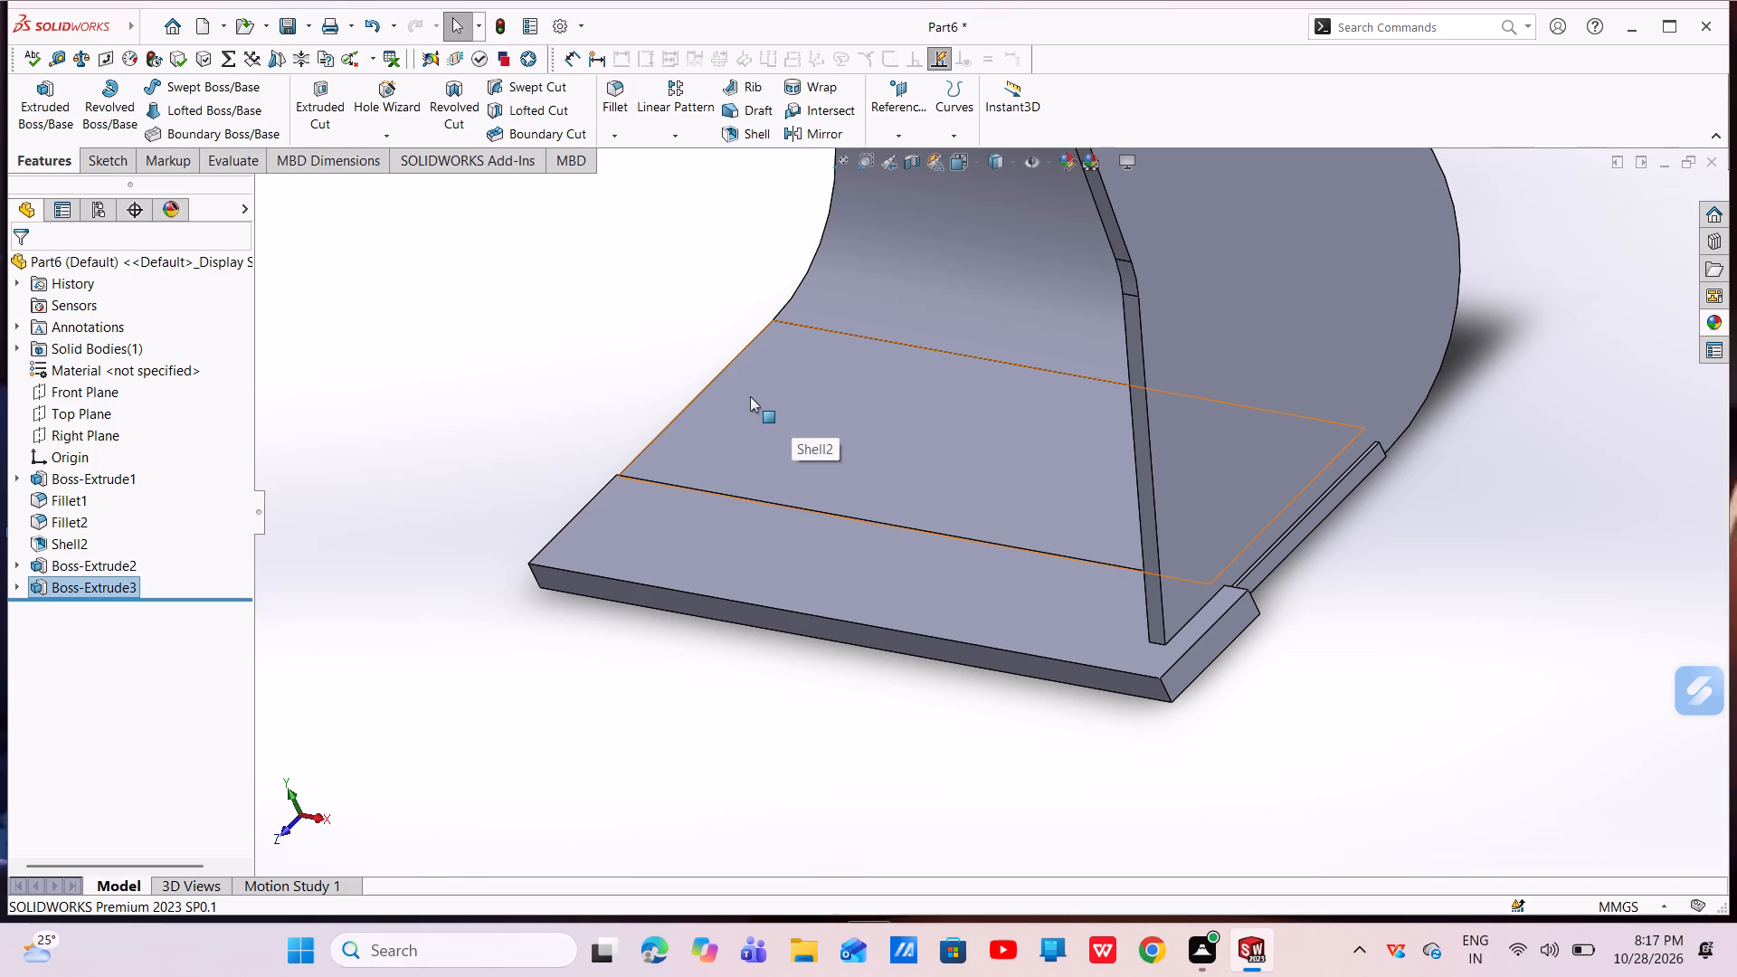
# Inspect how the two bottom strips meet and extend past the side wall at the part's open corner.
pyautogui.scroll(3, 935, 526)
pyautogui.moveTo(931, 507); pyautogui.dragTo(1030, 495, button='middle')
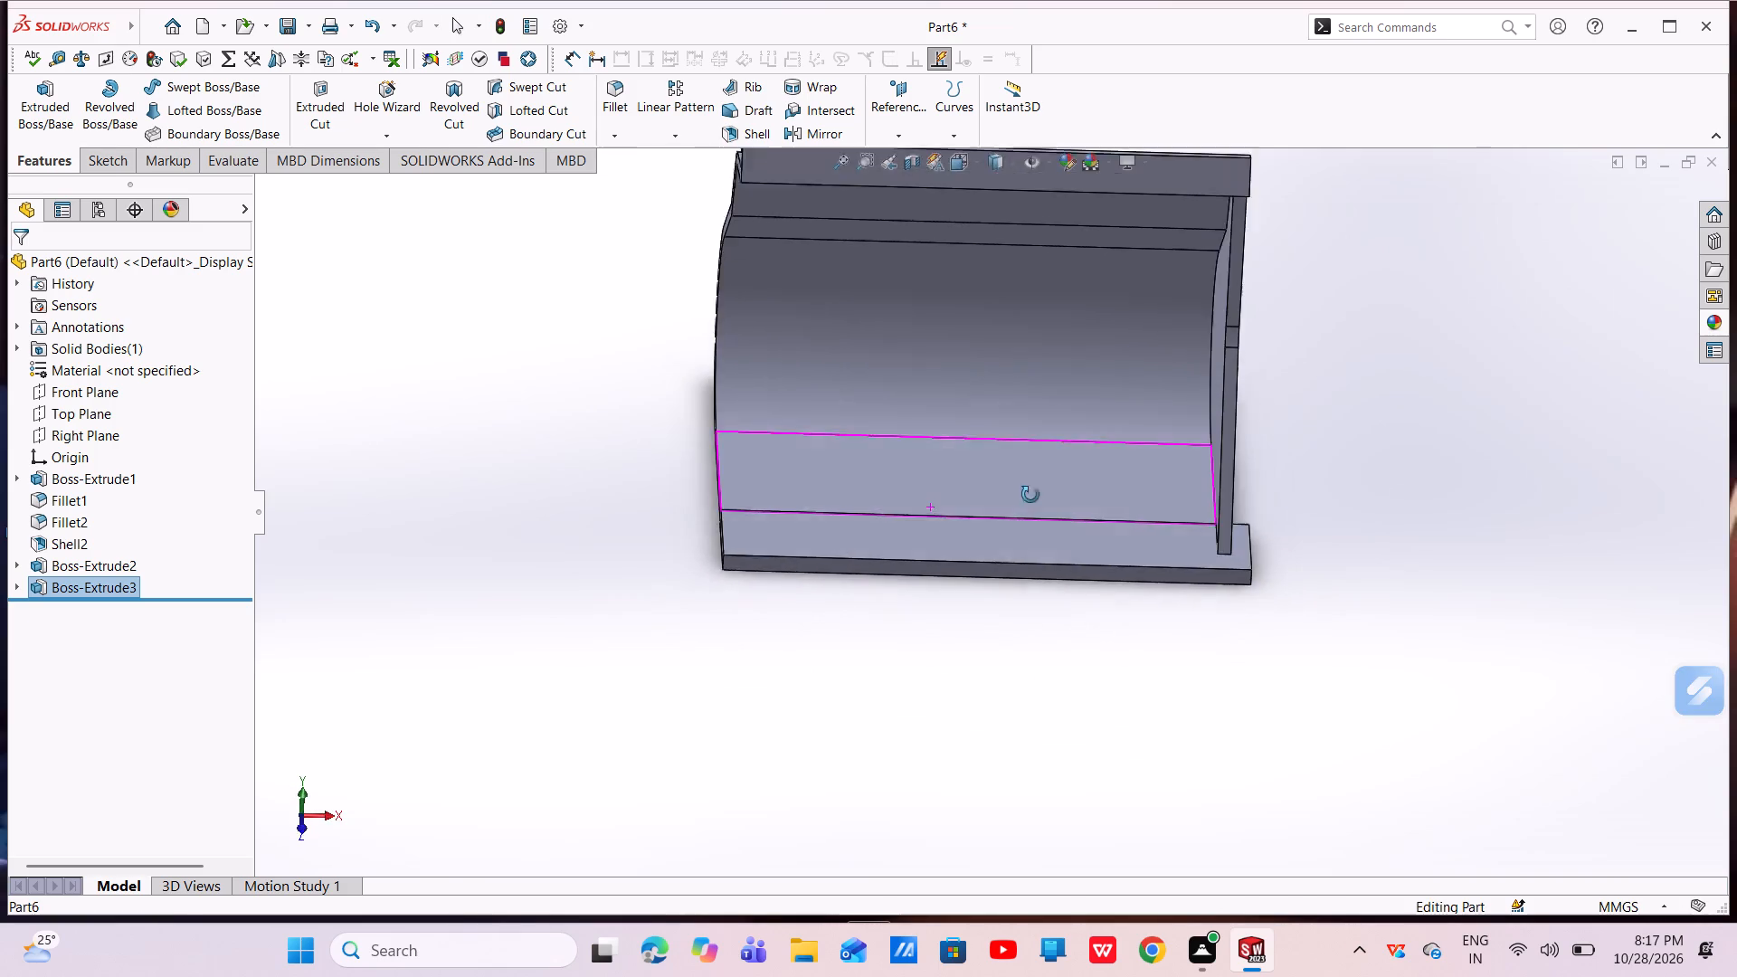
pyautogui.moveTo(1030, 495); pyautogui.dragTo(1030, 571, button='middle')
pyautogui.scroll(2, 1140, 526)
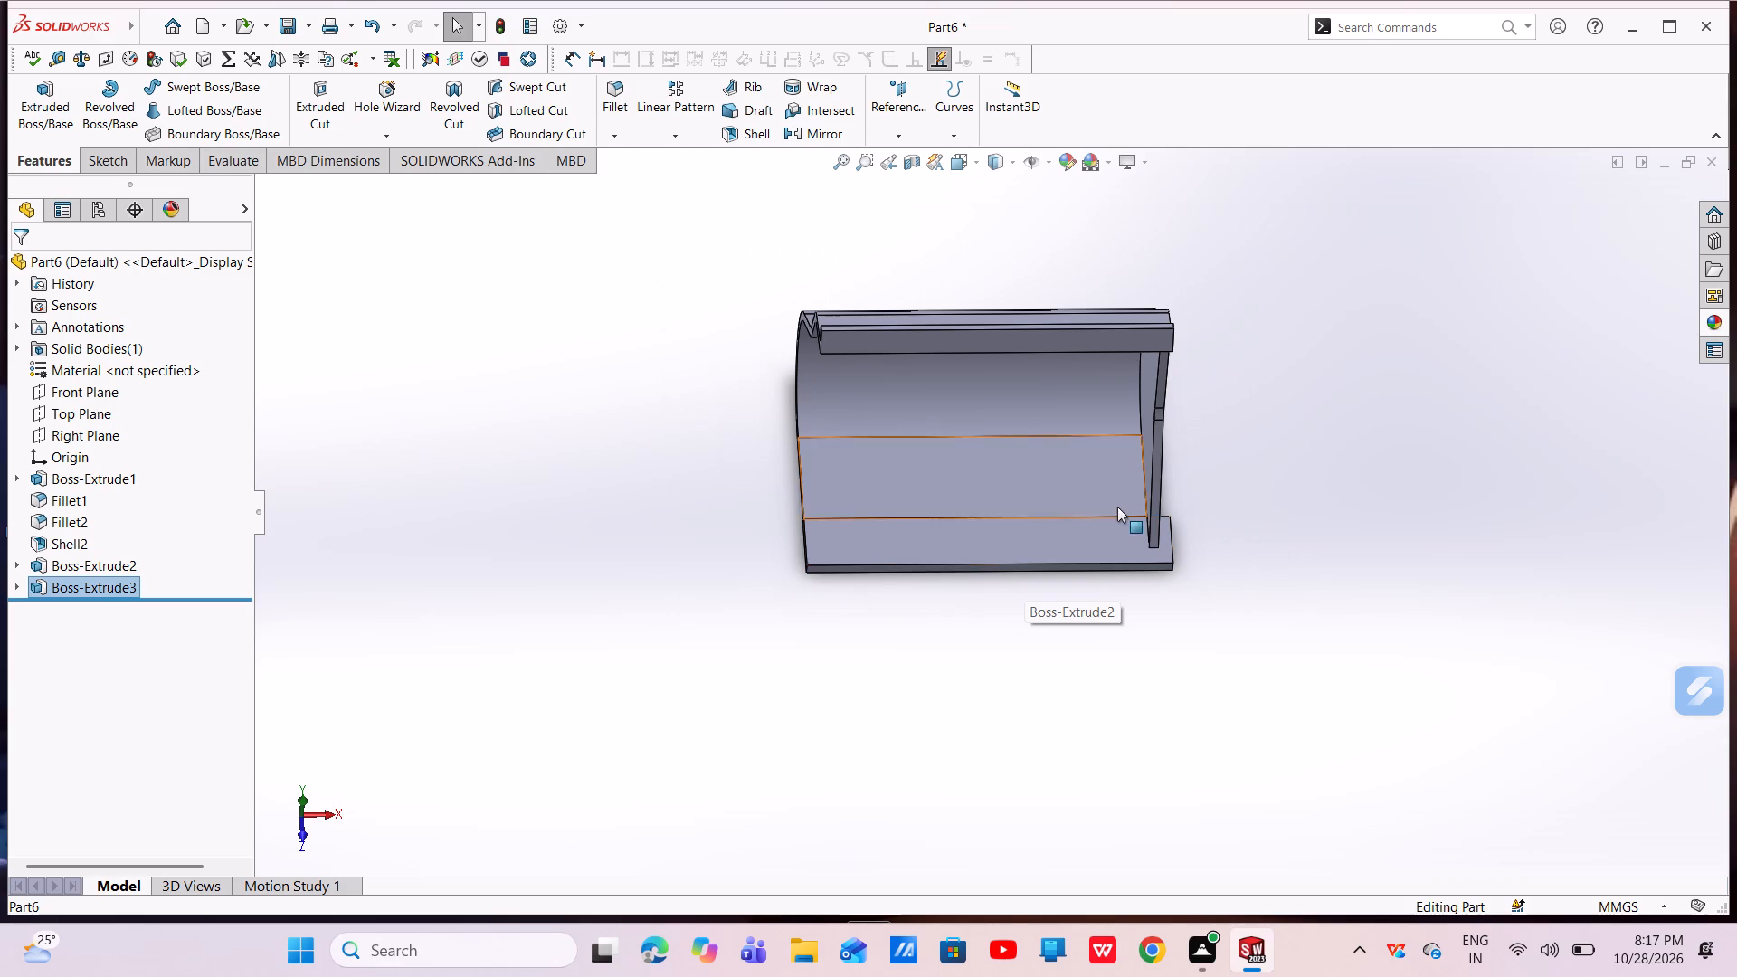
pyautogui.scroll(-3, 1091, 510)
pyautogui.moveTo(1273, 556); pyautogui.dragTo(1220, 552, button='middle')
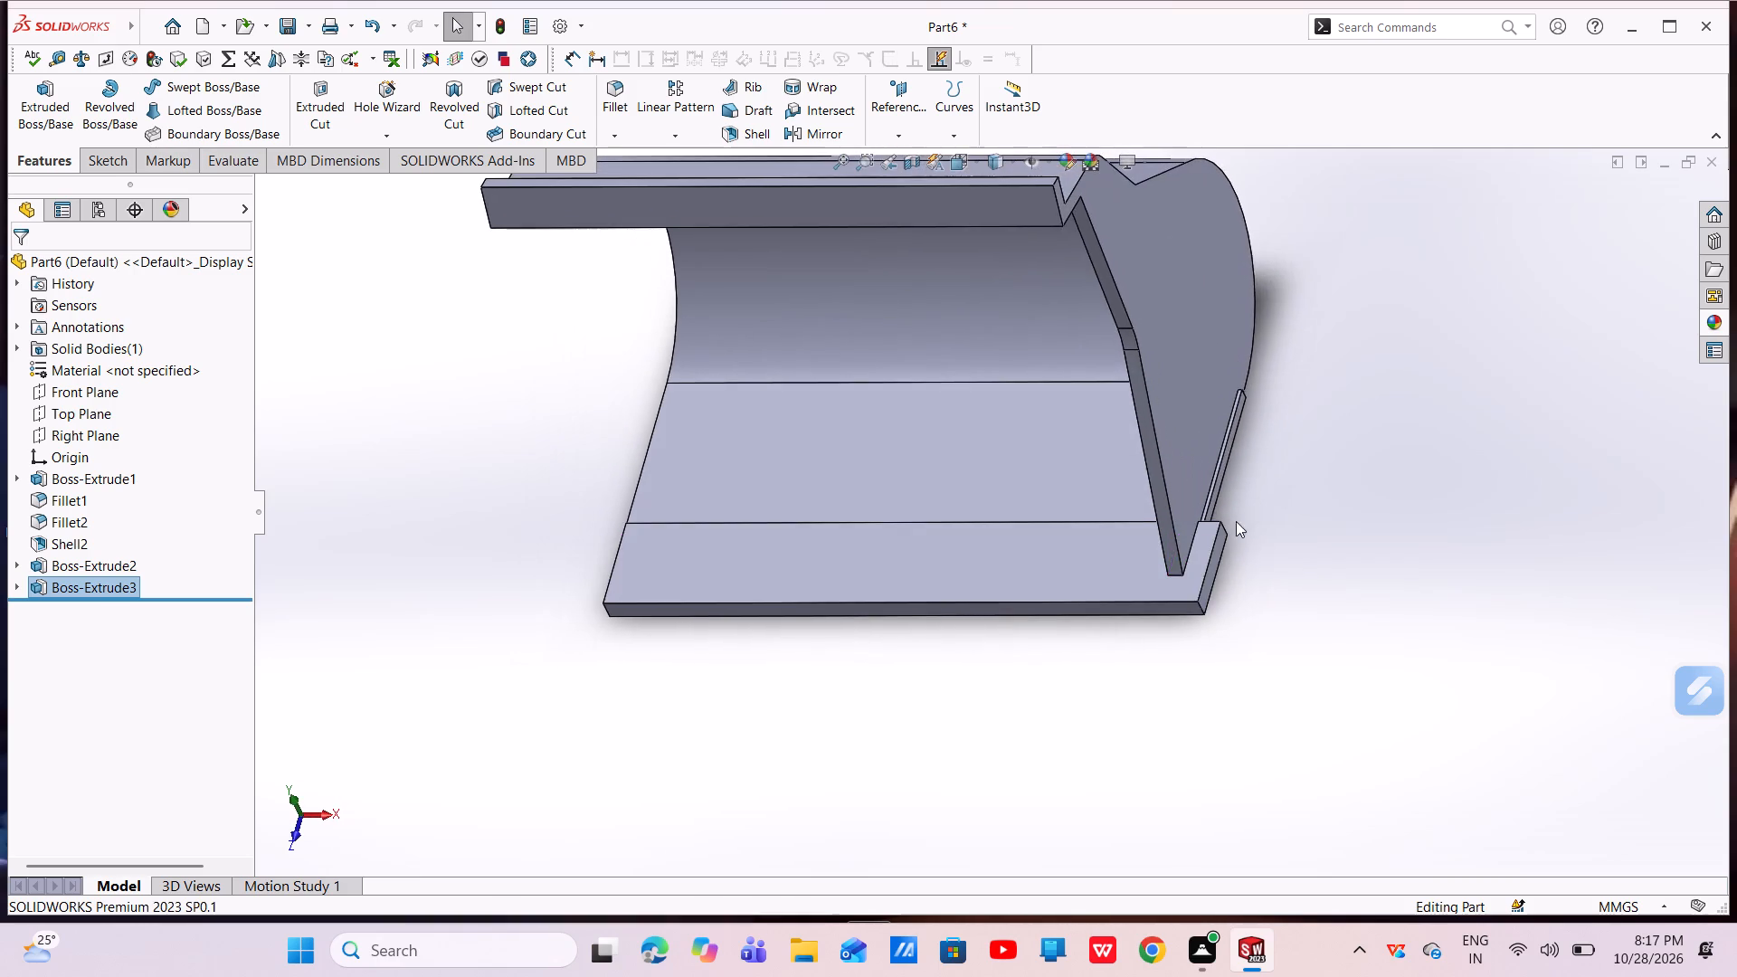
pyautogui.scroll(-4, 1220, 500)
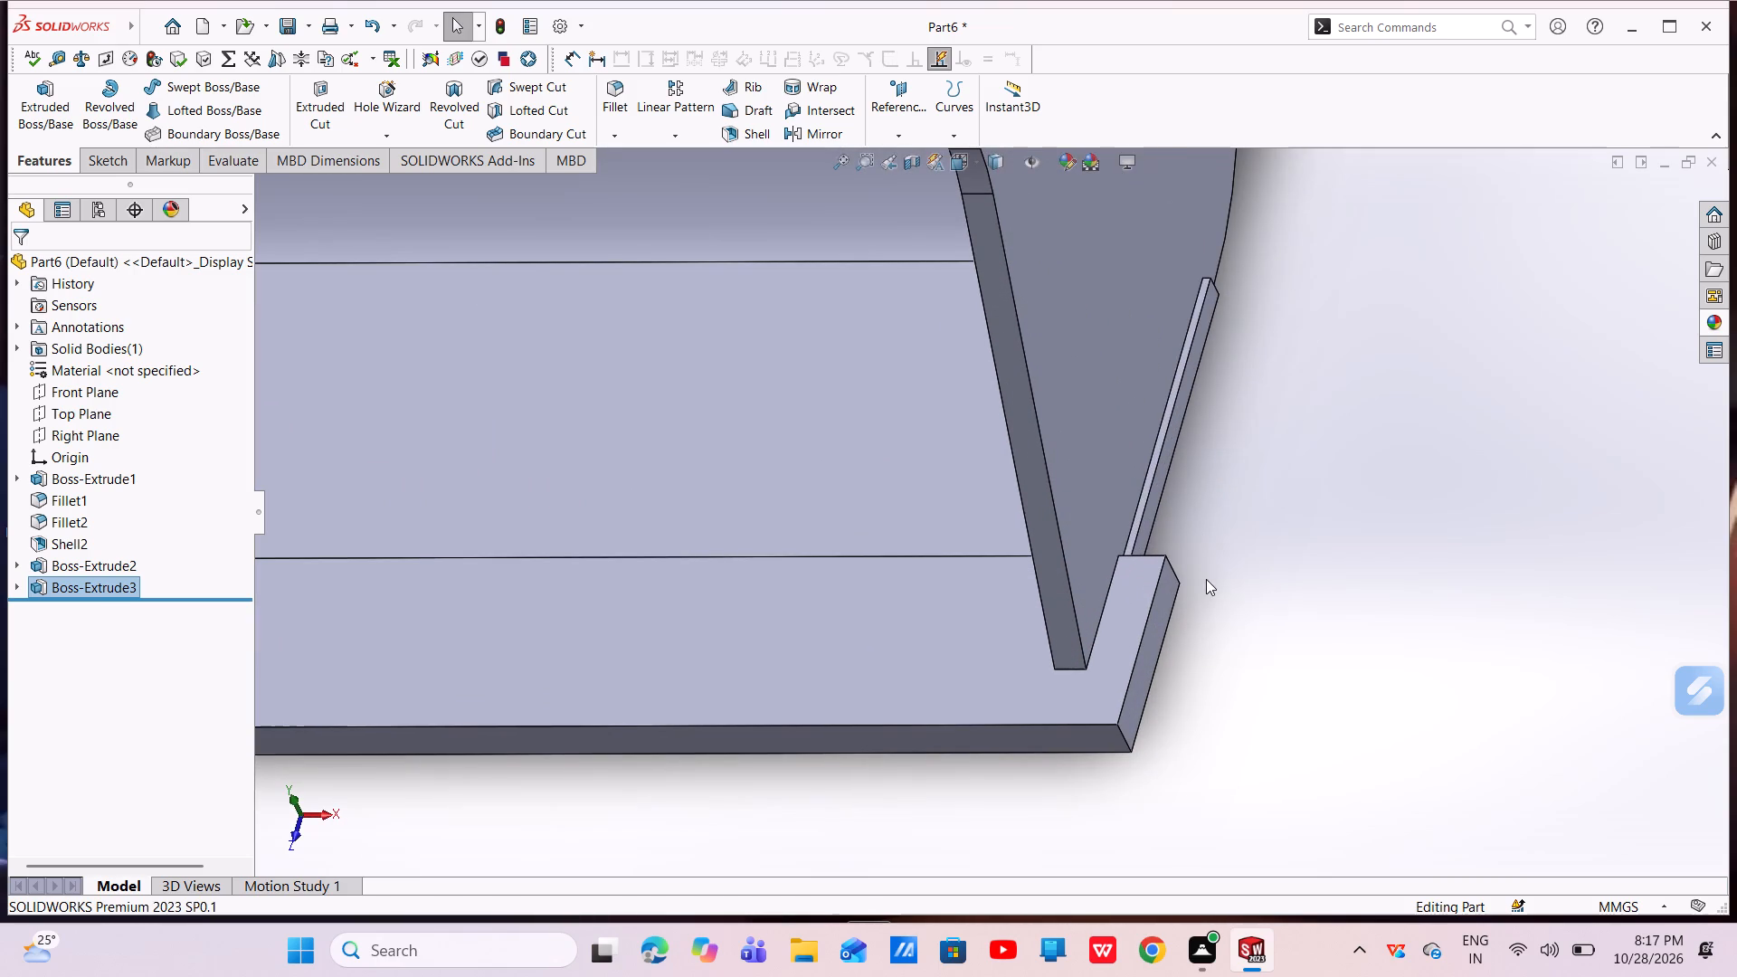
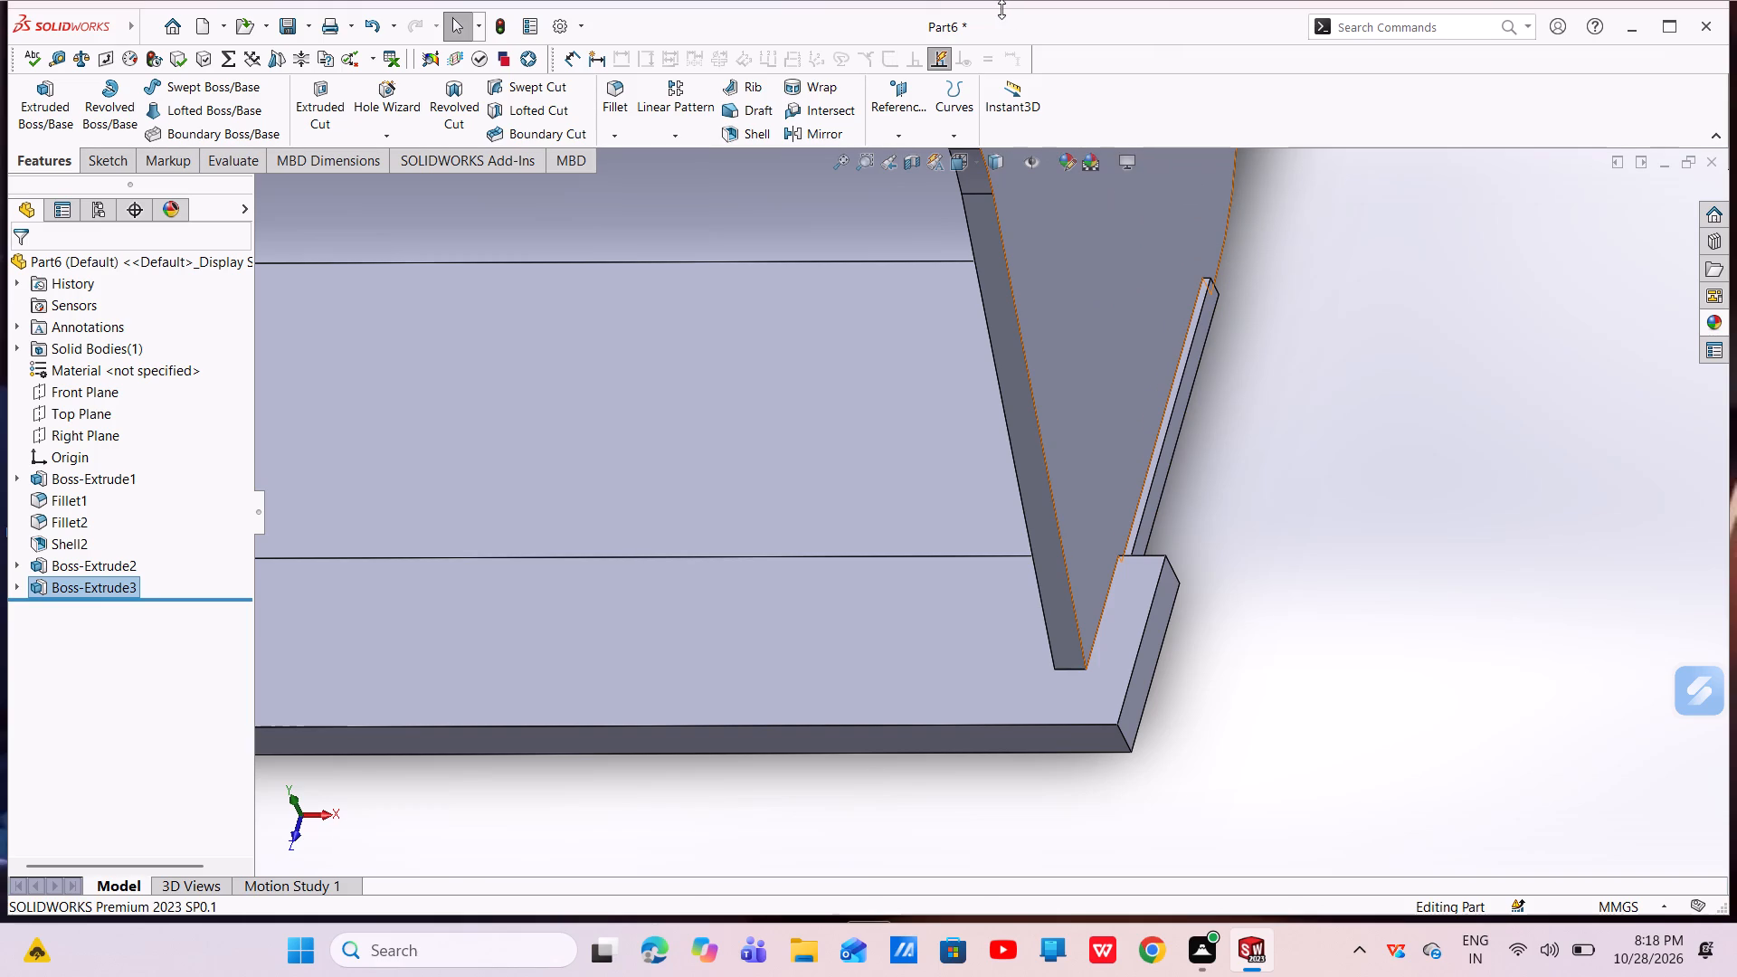
# Start a new sketch on the outer flat face of the part's side wall.
pyautogui.scroll(3, 673, 62)
pyautogui.scroll(3, 771, 438)
pyautogui.moveTo(711, 432); pyautogui.dragTo(816, 486, button='middle')
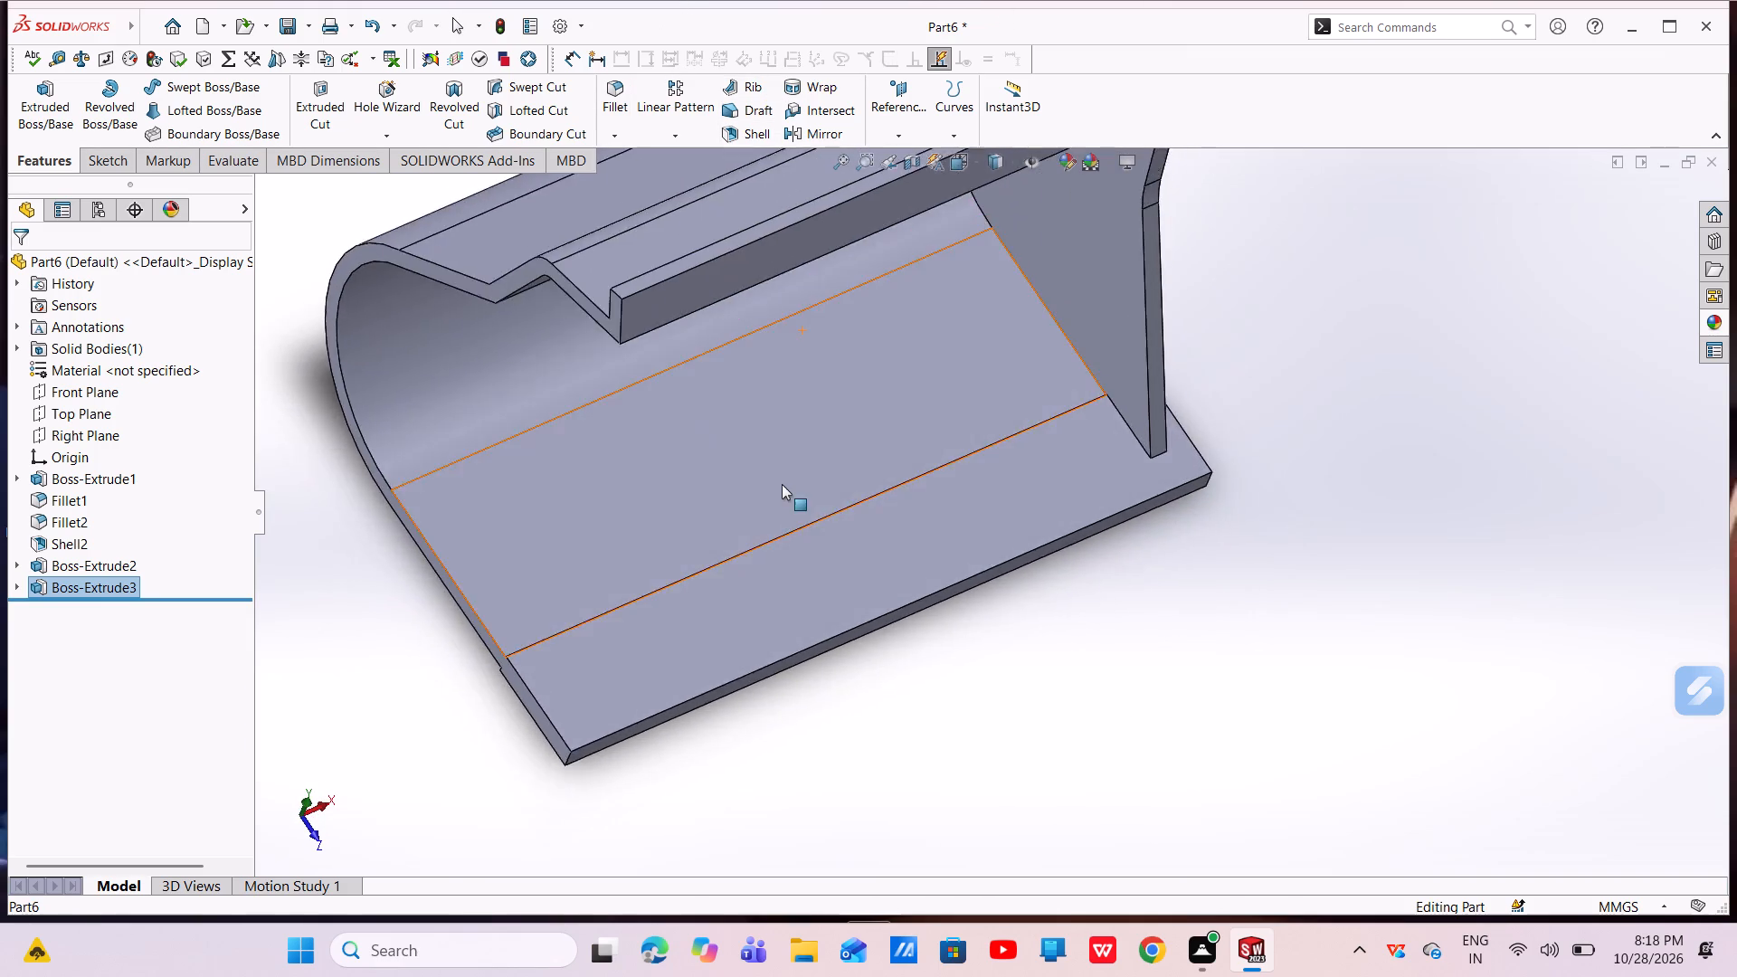
pyautogui.scroll(4, 780, 484)
pyautogui.moveTo(849, 498); pyautogui.dragTo(745, 399, button='middle')
pyautogui.scroll(-4, 1068, 471)
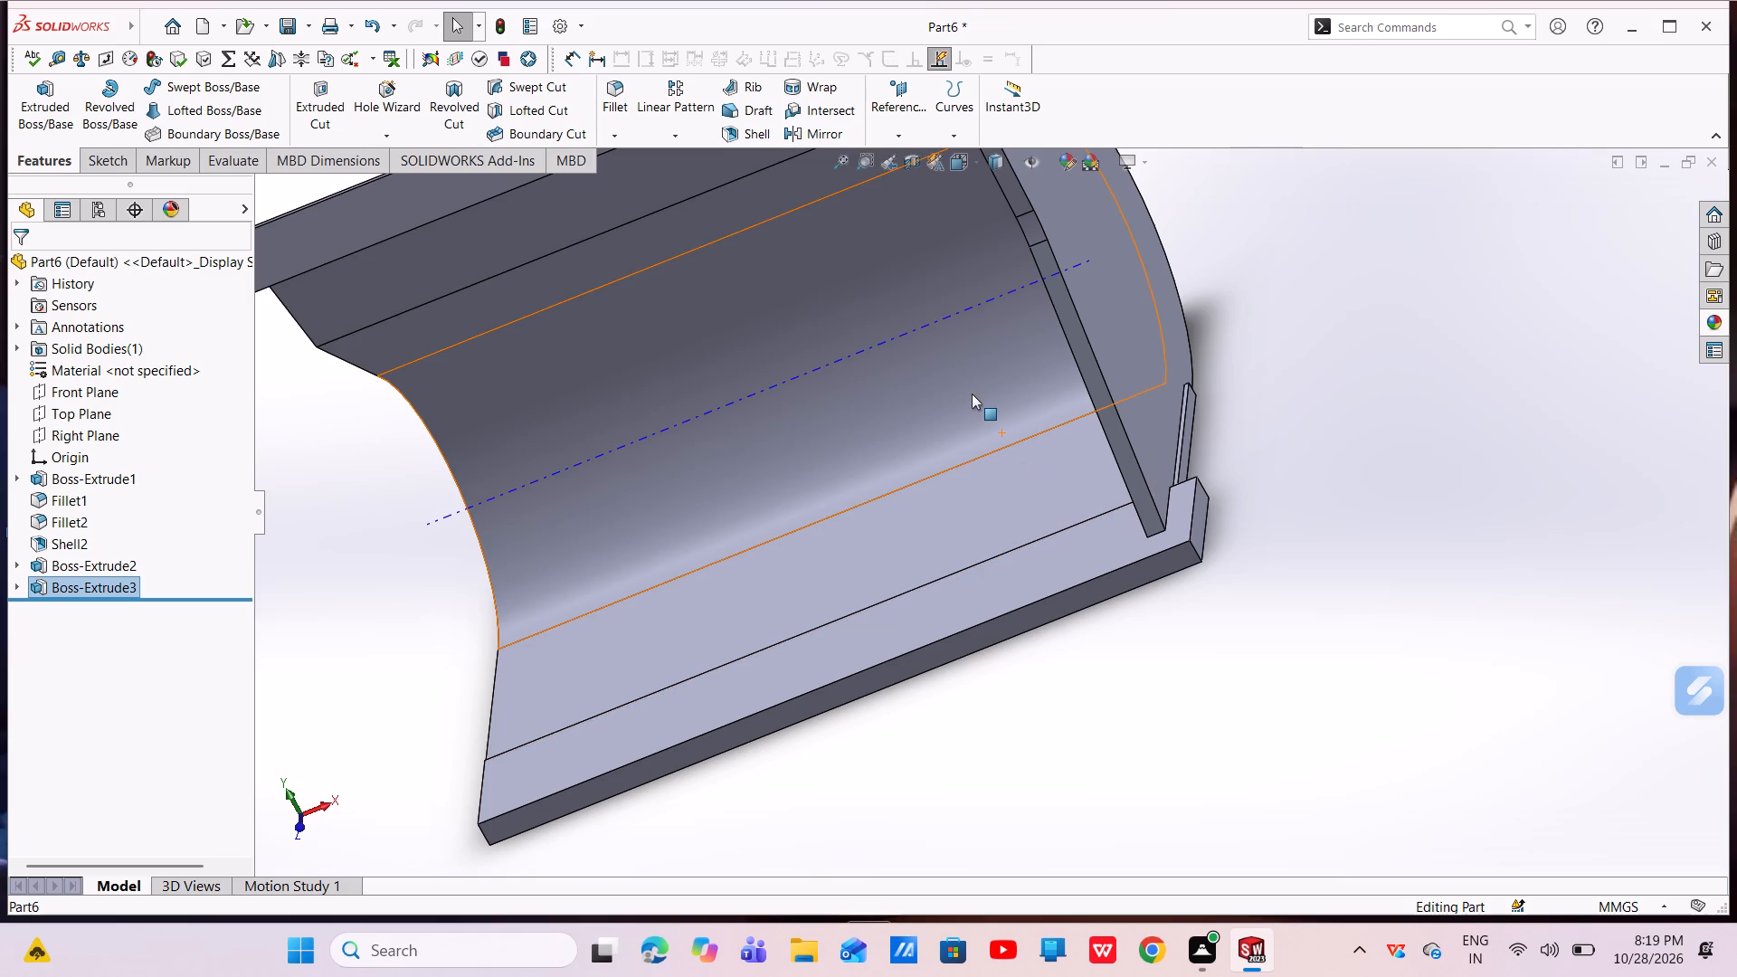
pyautogui.scroll(4, 963, 565)
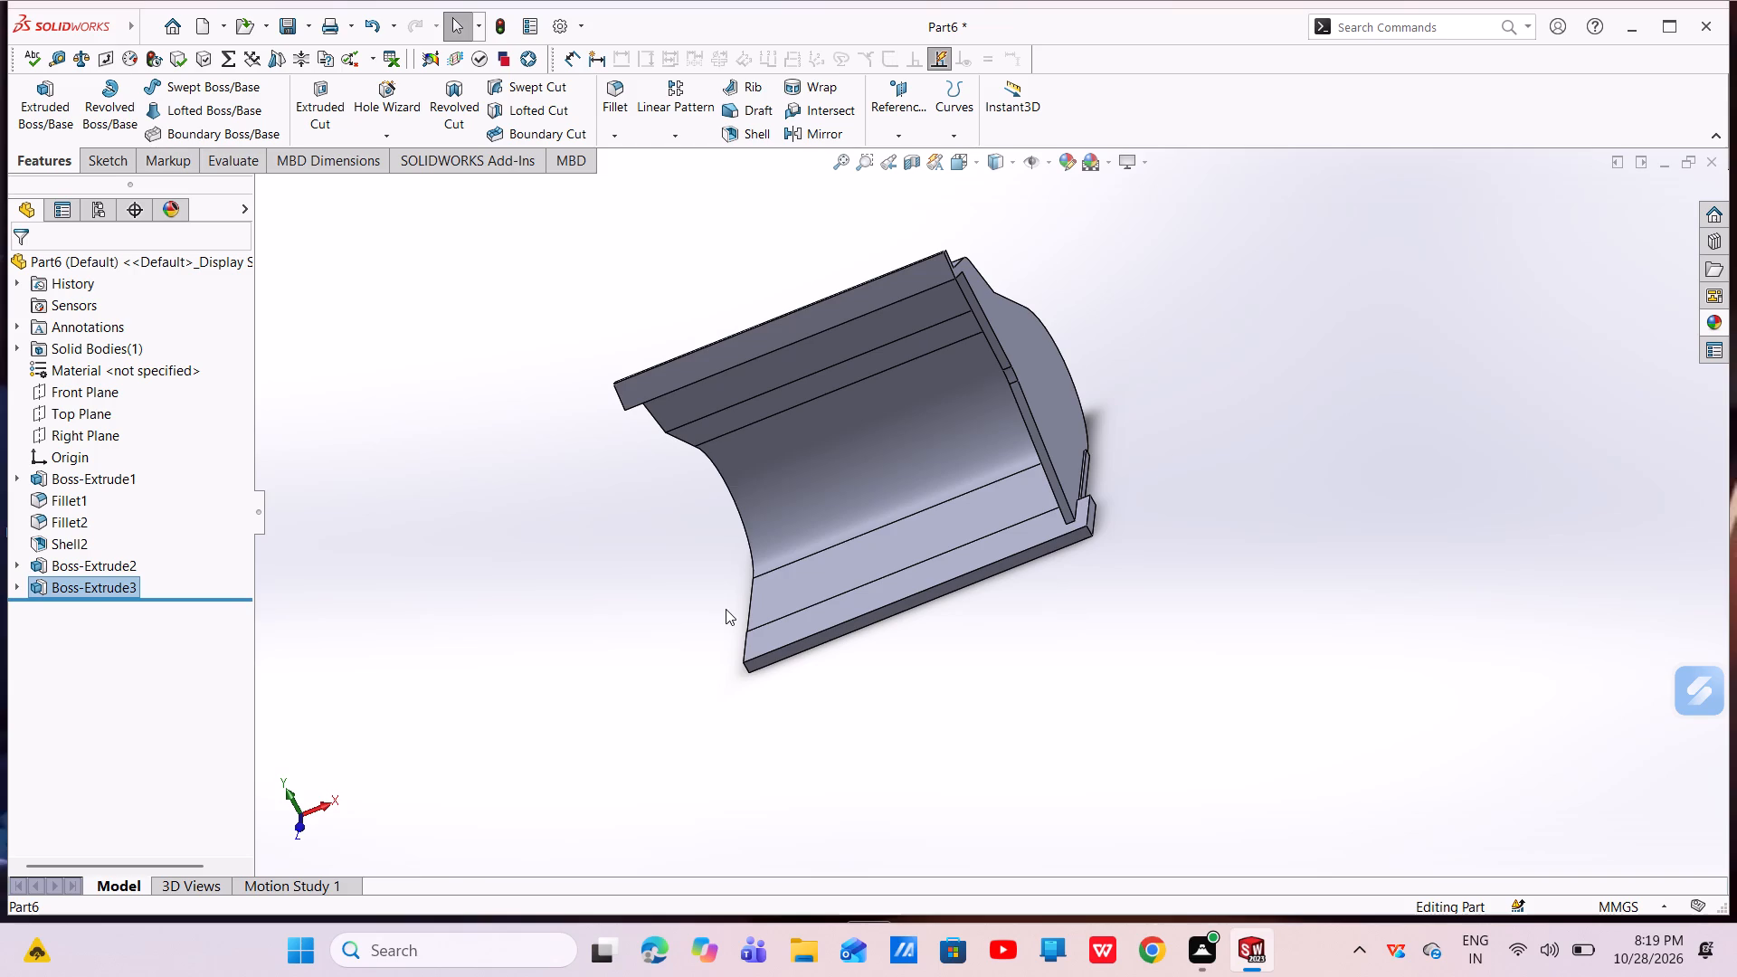
pyautogui.moveTo(982, 518); pyautogui.dragTo(894, 615, button='middle')
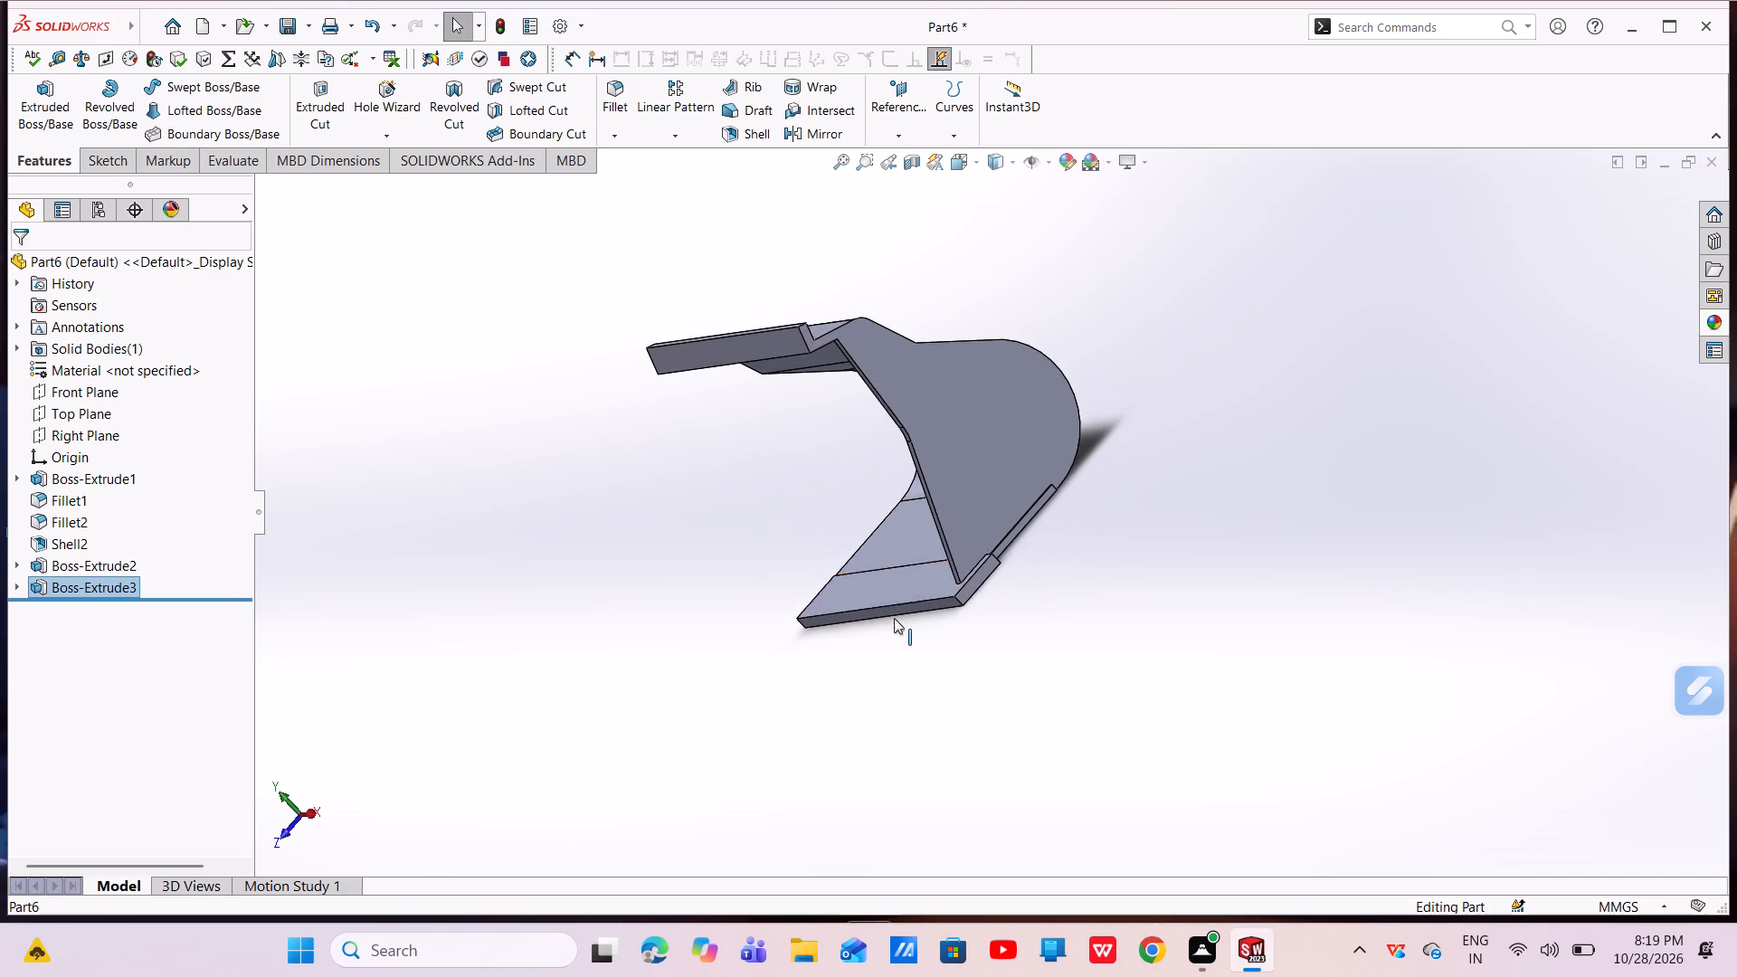
pyautogui.click(1001, 429)
pyautogui.click(1078, 375)
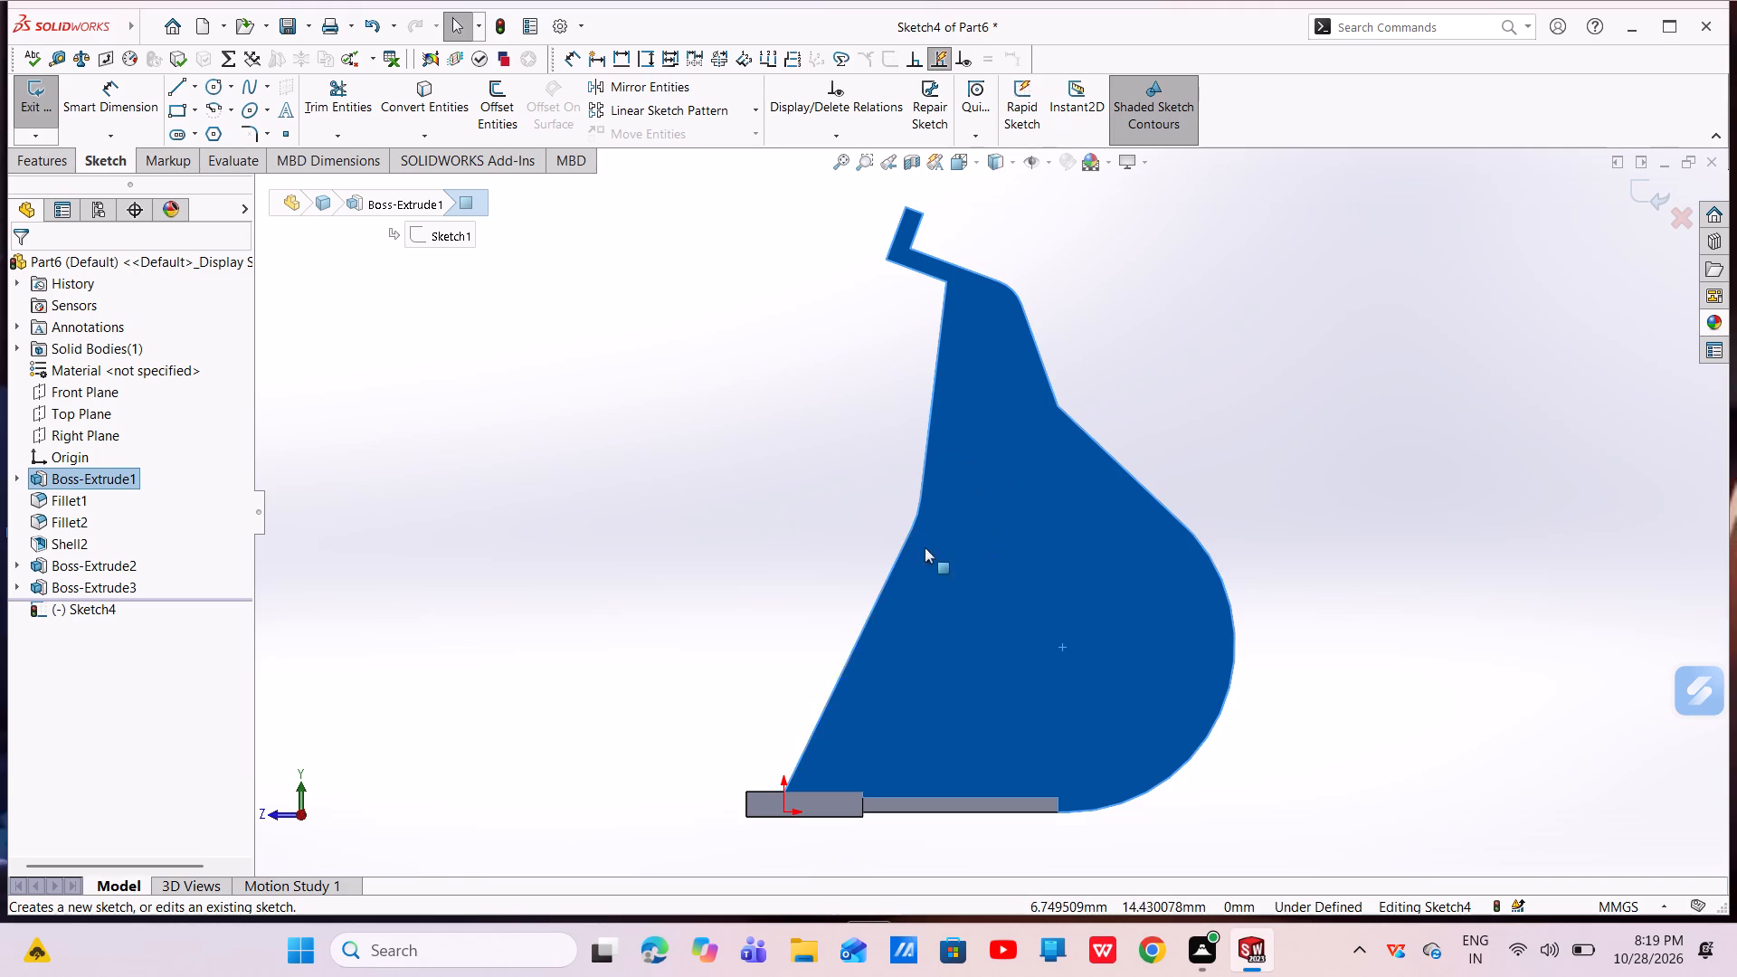
# Sketch a closed slanted four-sided profile from the thicker bottom strip up to the neck, with sides about 3.9, 24, 3.4 and 28 mm.
pyautogui.scroll(-5, 819, 831)
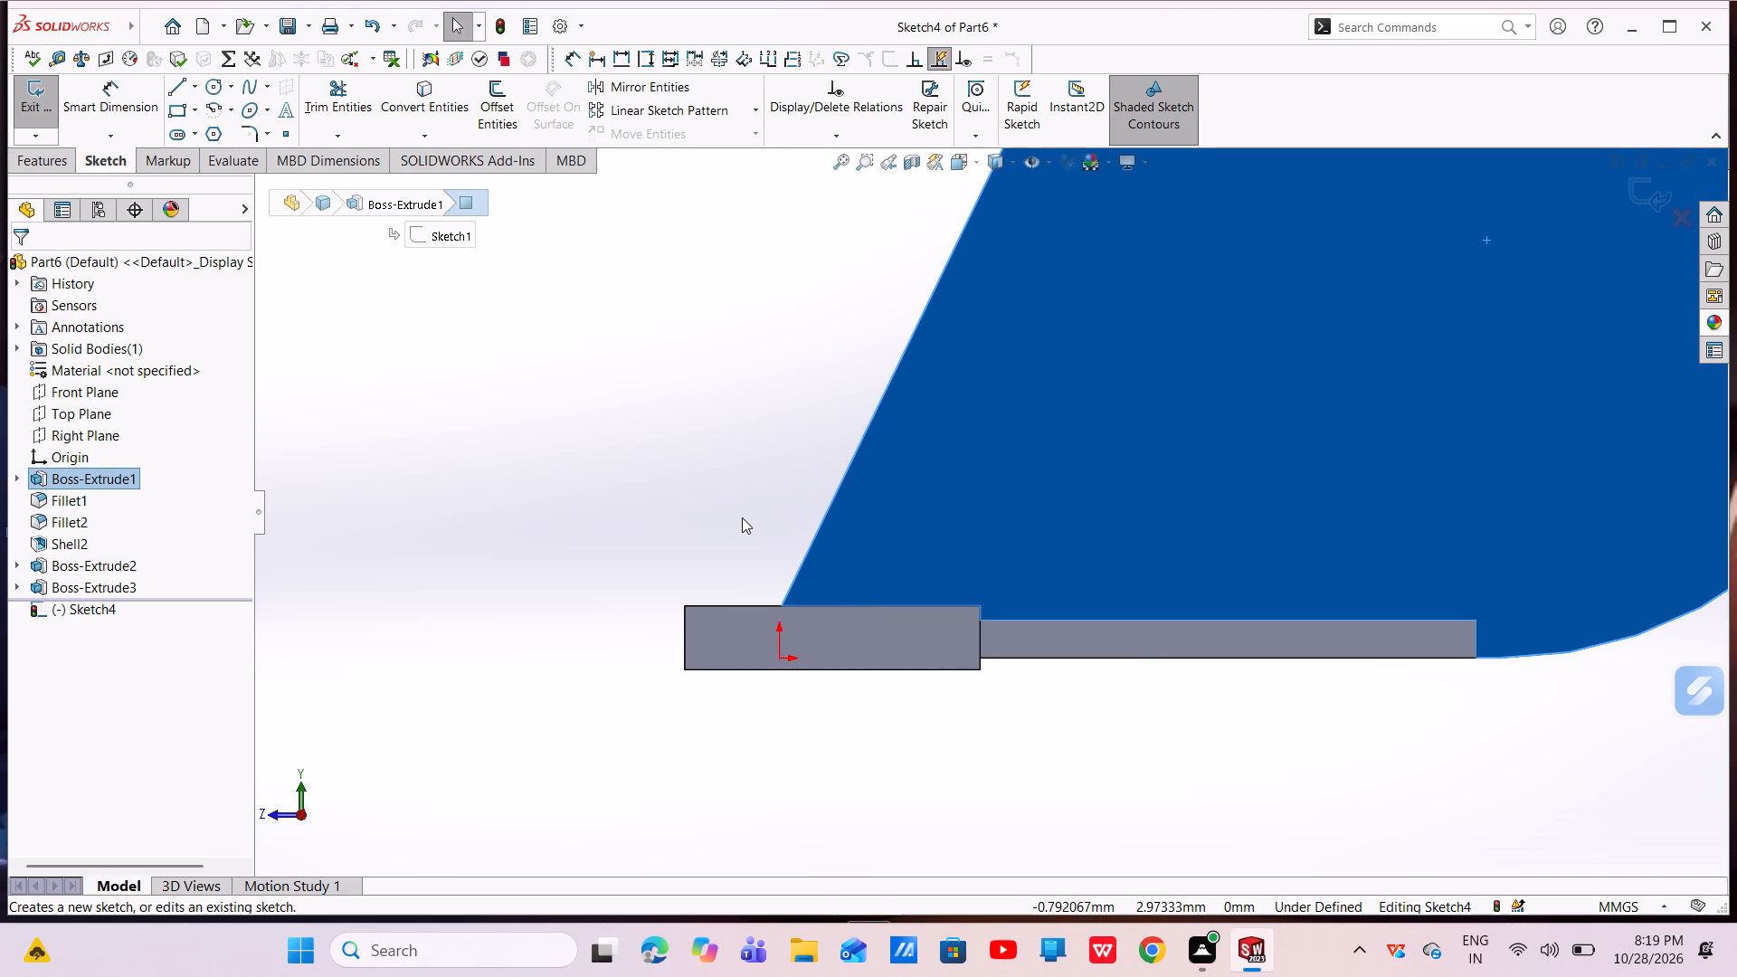
pyautogui.click(170, 86)
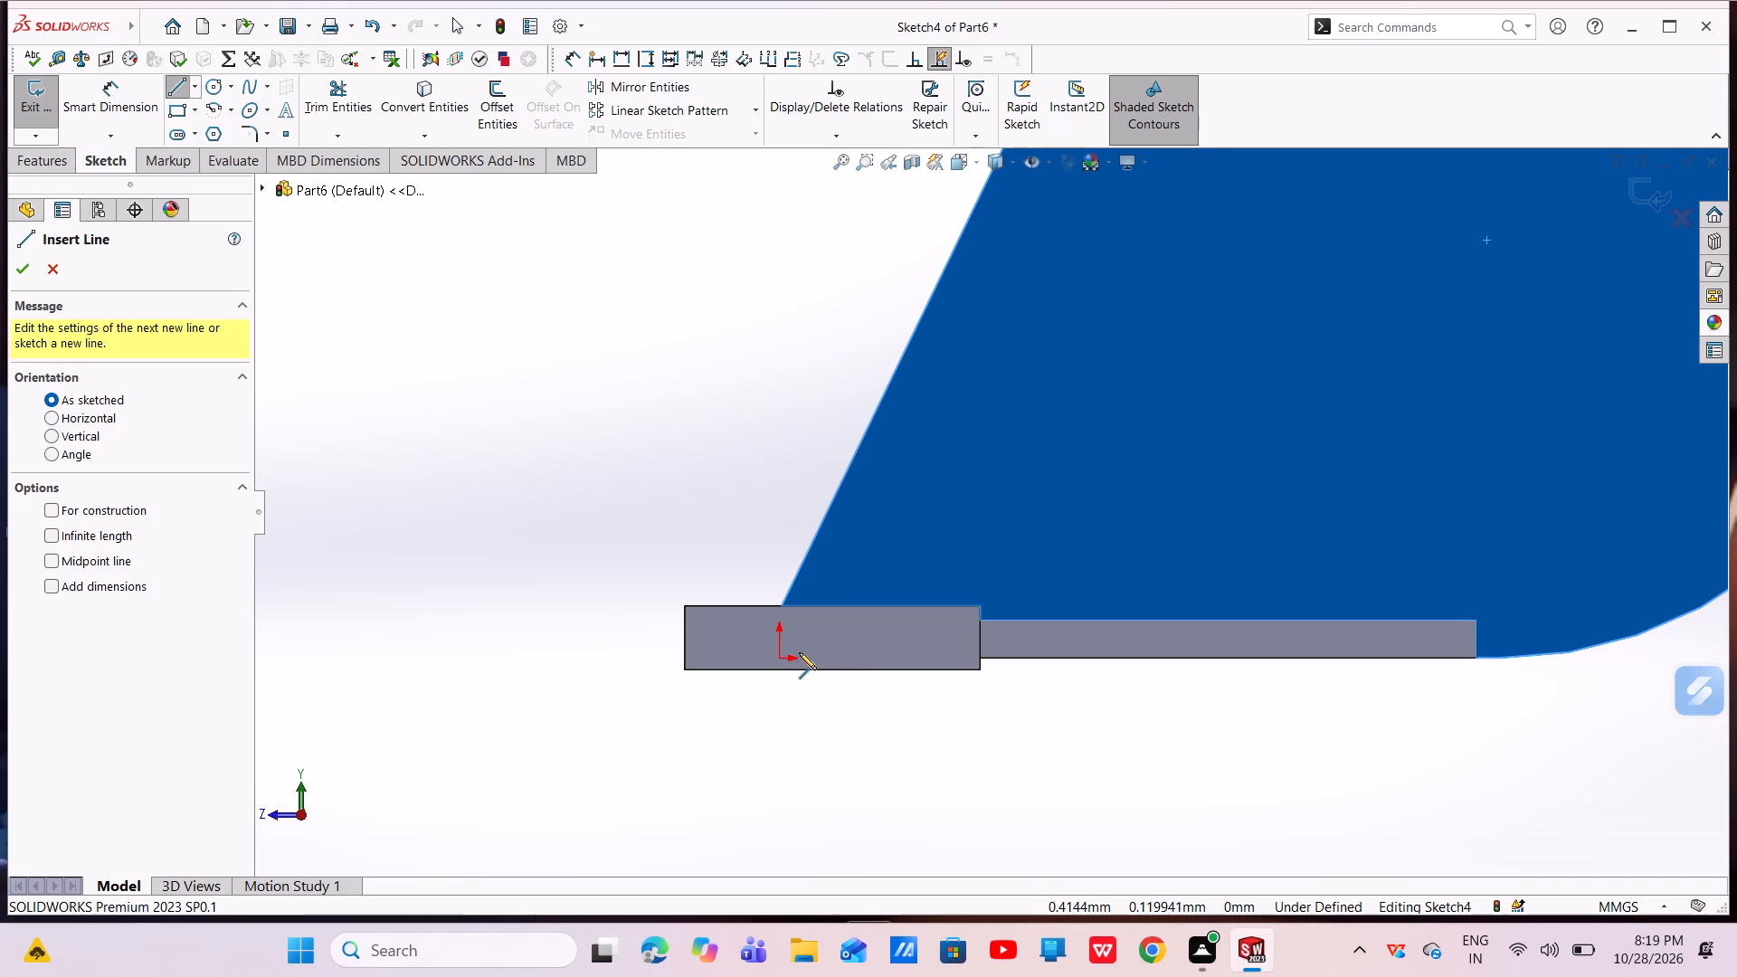
pyautogui.click(736, 634)
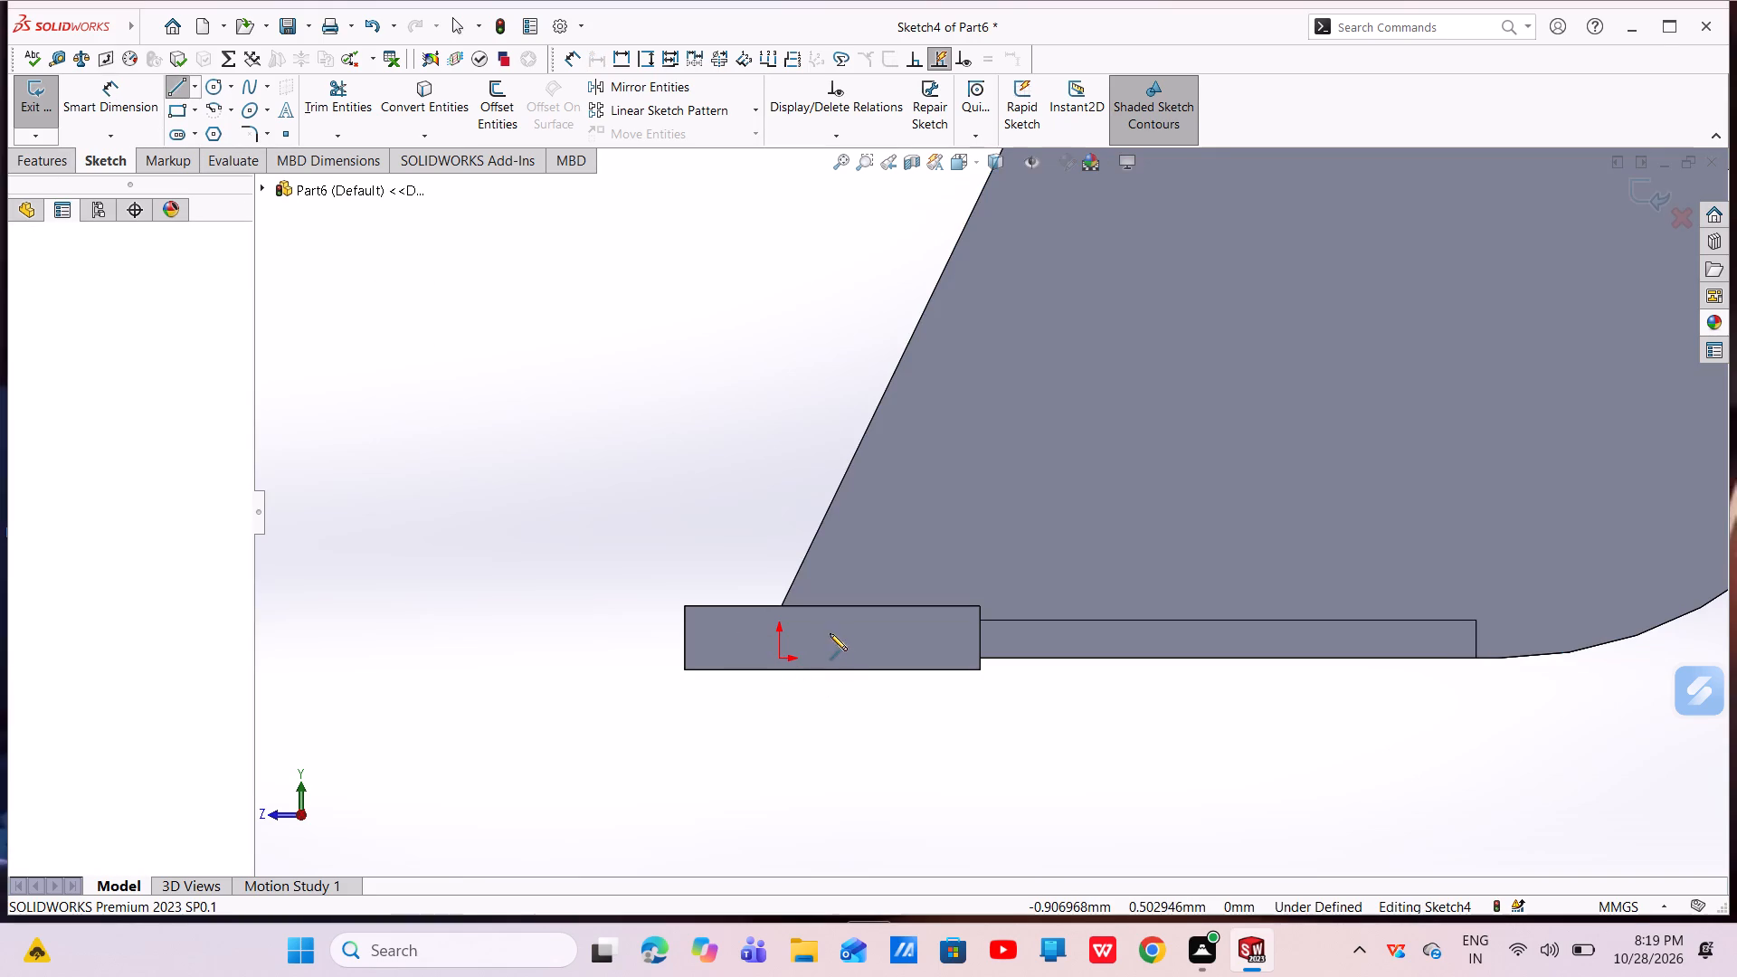
pyautogui.click(918, 640)
pyautogui.scroll(4, 1138, 413)
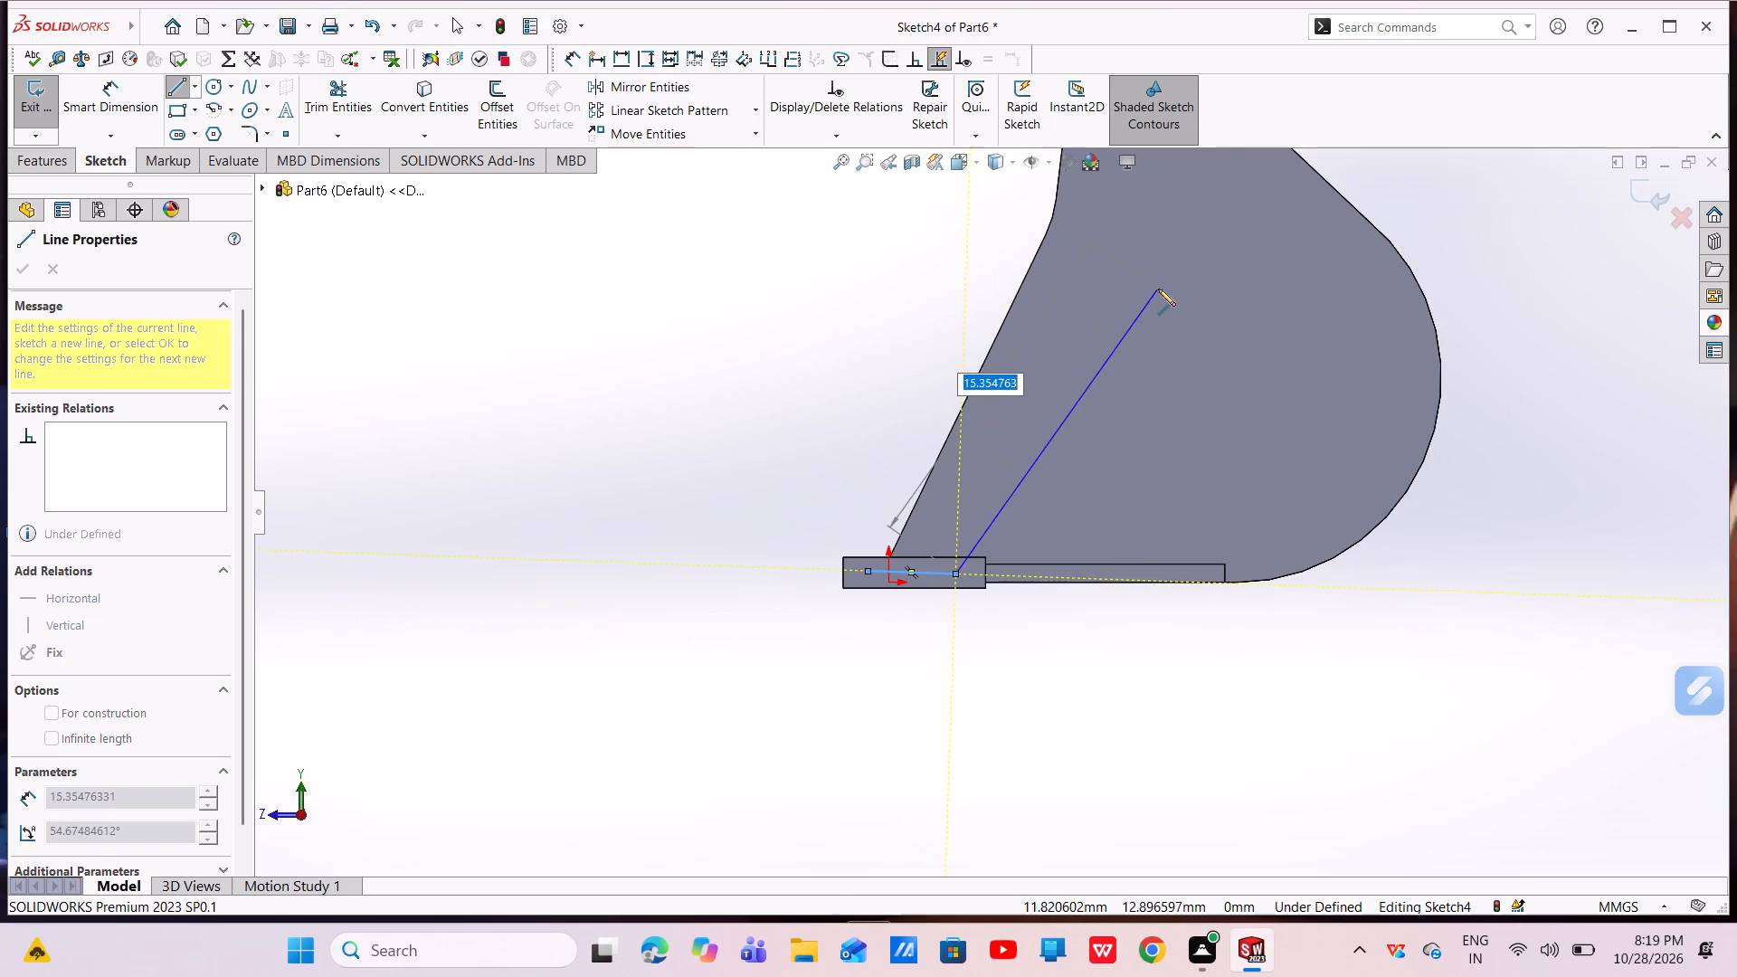
pyautogui.scroll(3, 1158, 289)
pyautogui.scroll(-6, 1158, 289)
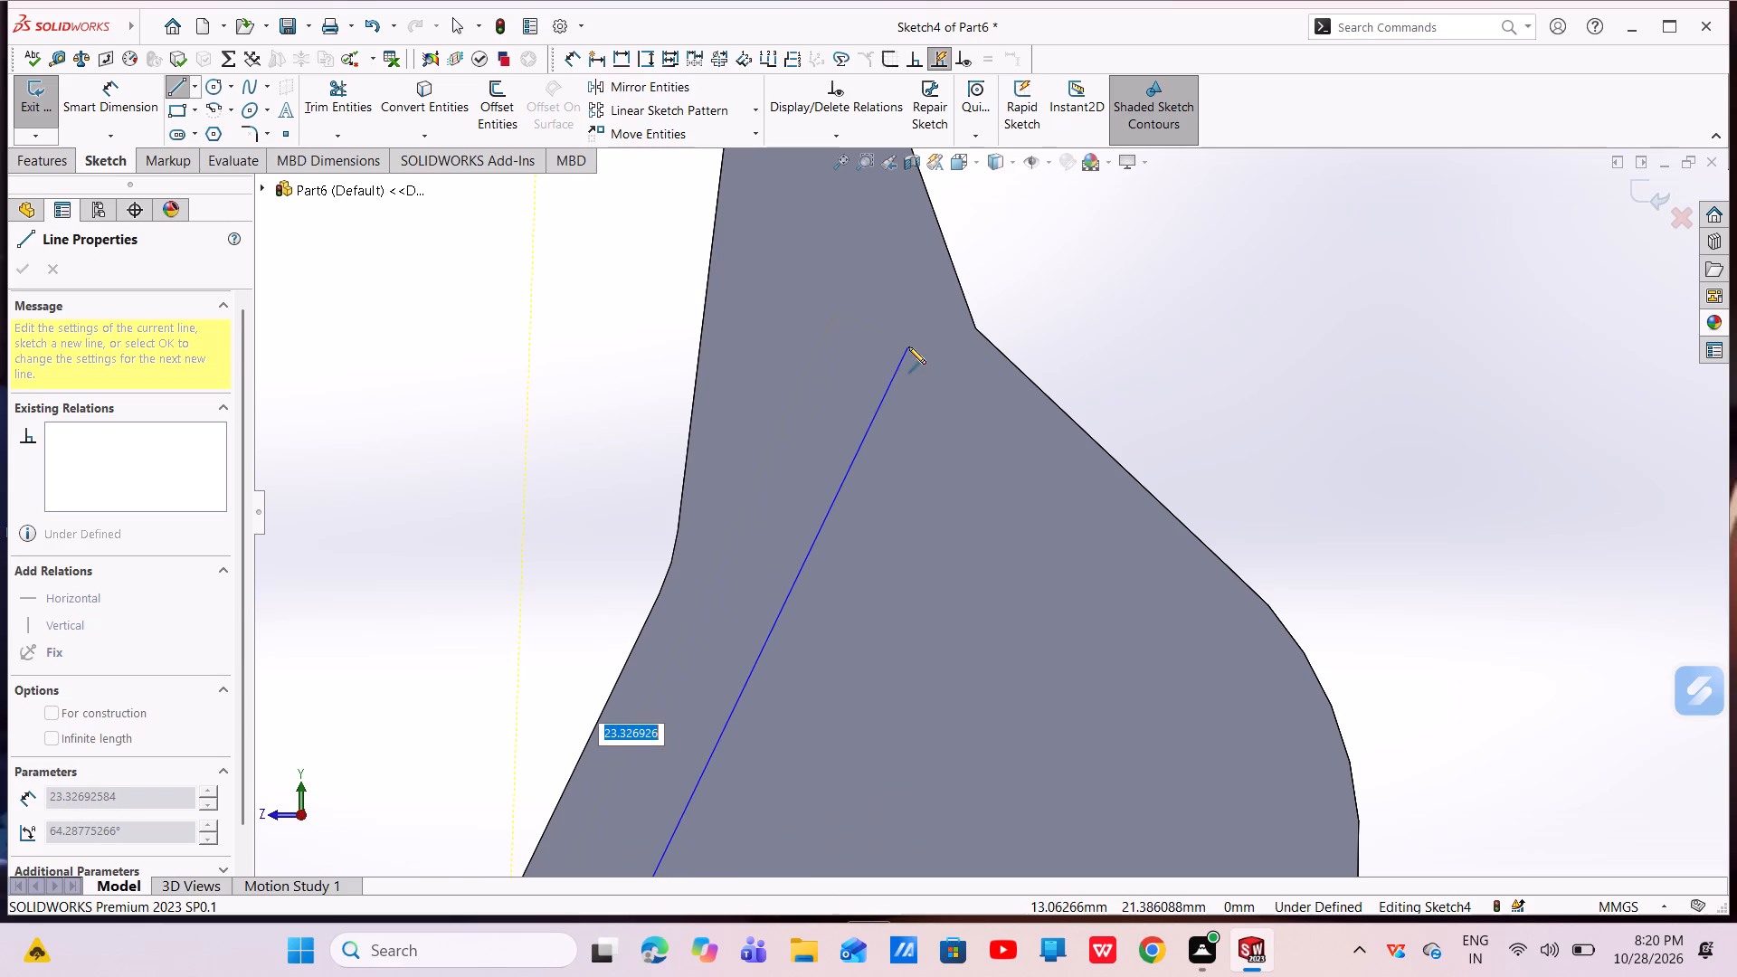
pyautogui.scroll(2, 908, 346)
pyautogui.scroll(-3, 908, 348)
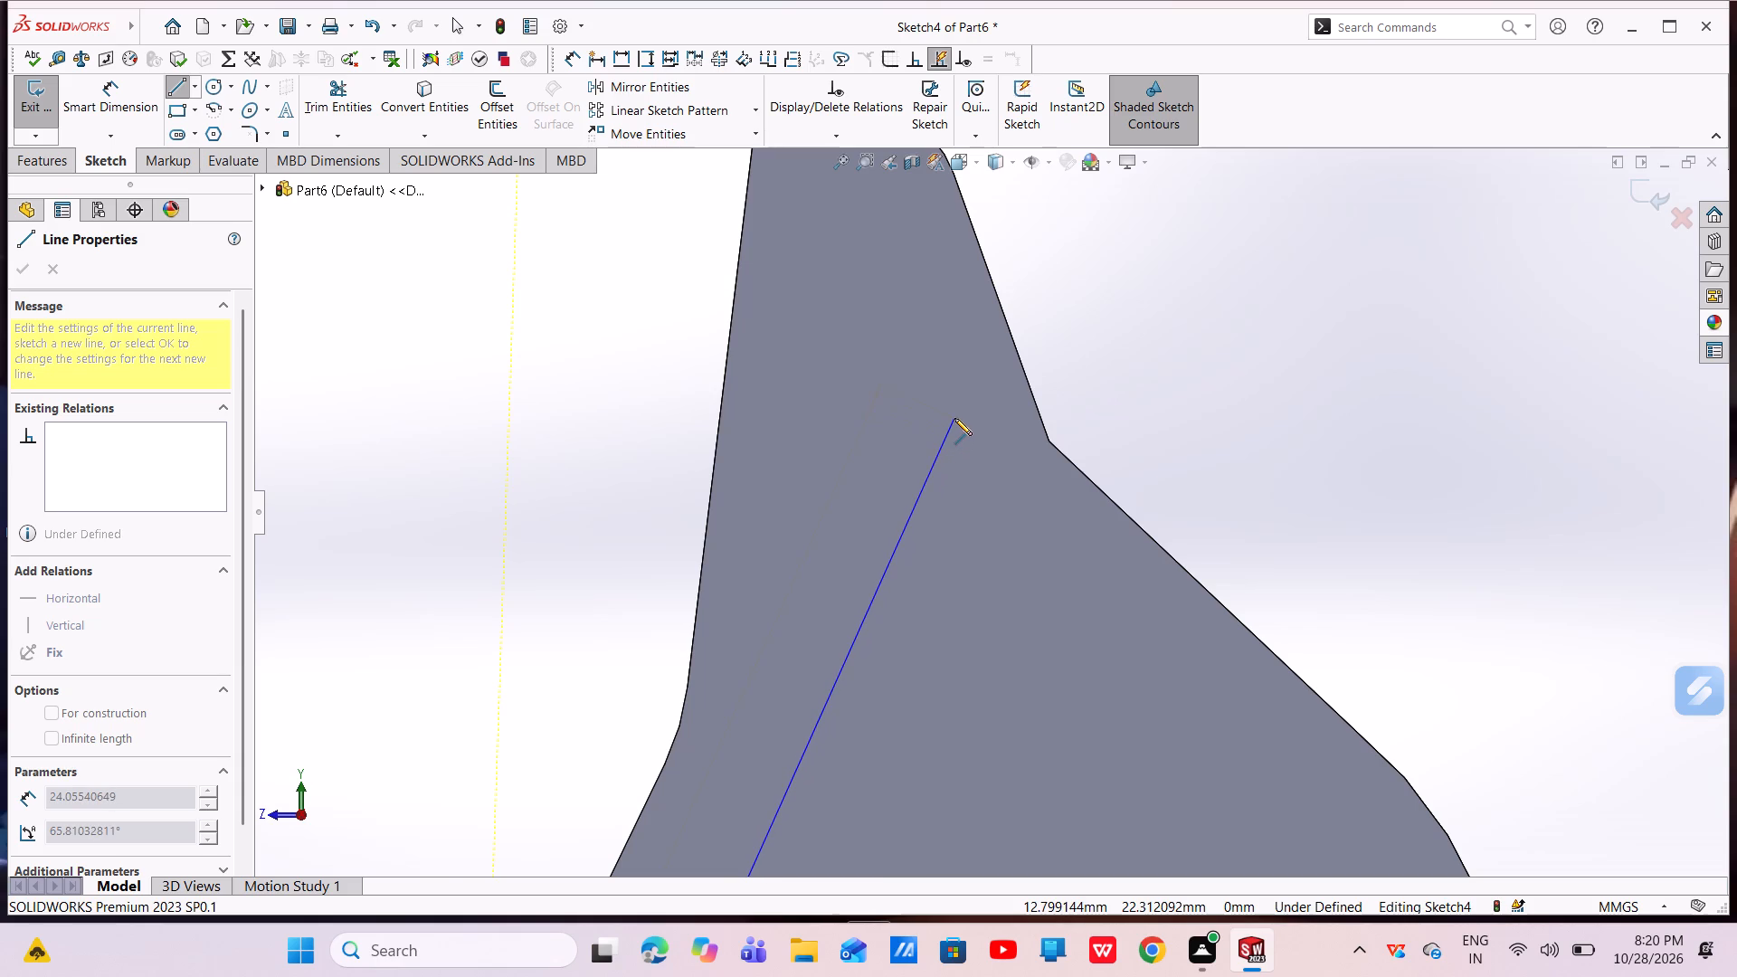
pyautogui.click(954, 418)
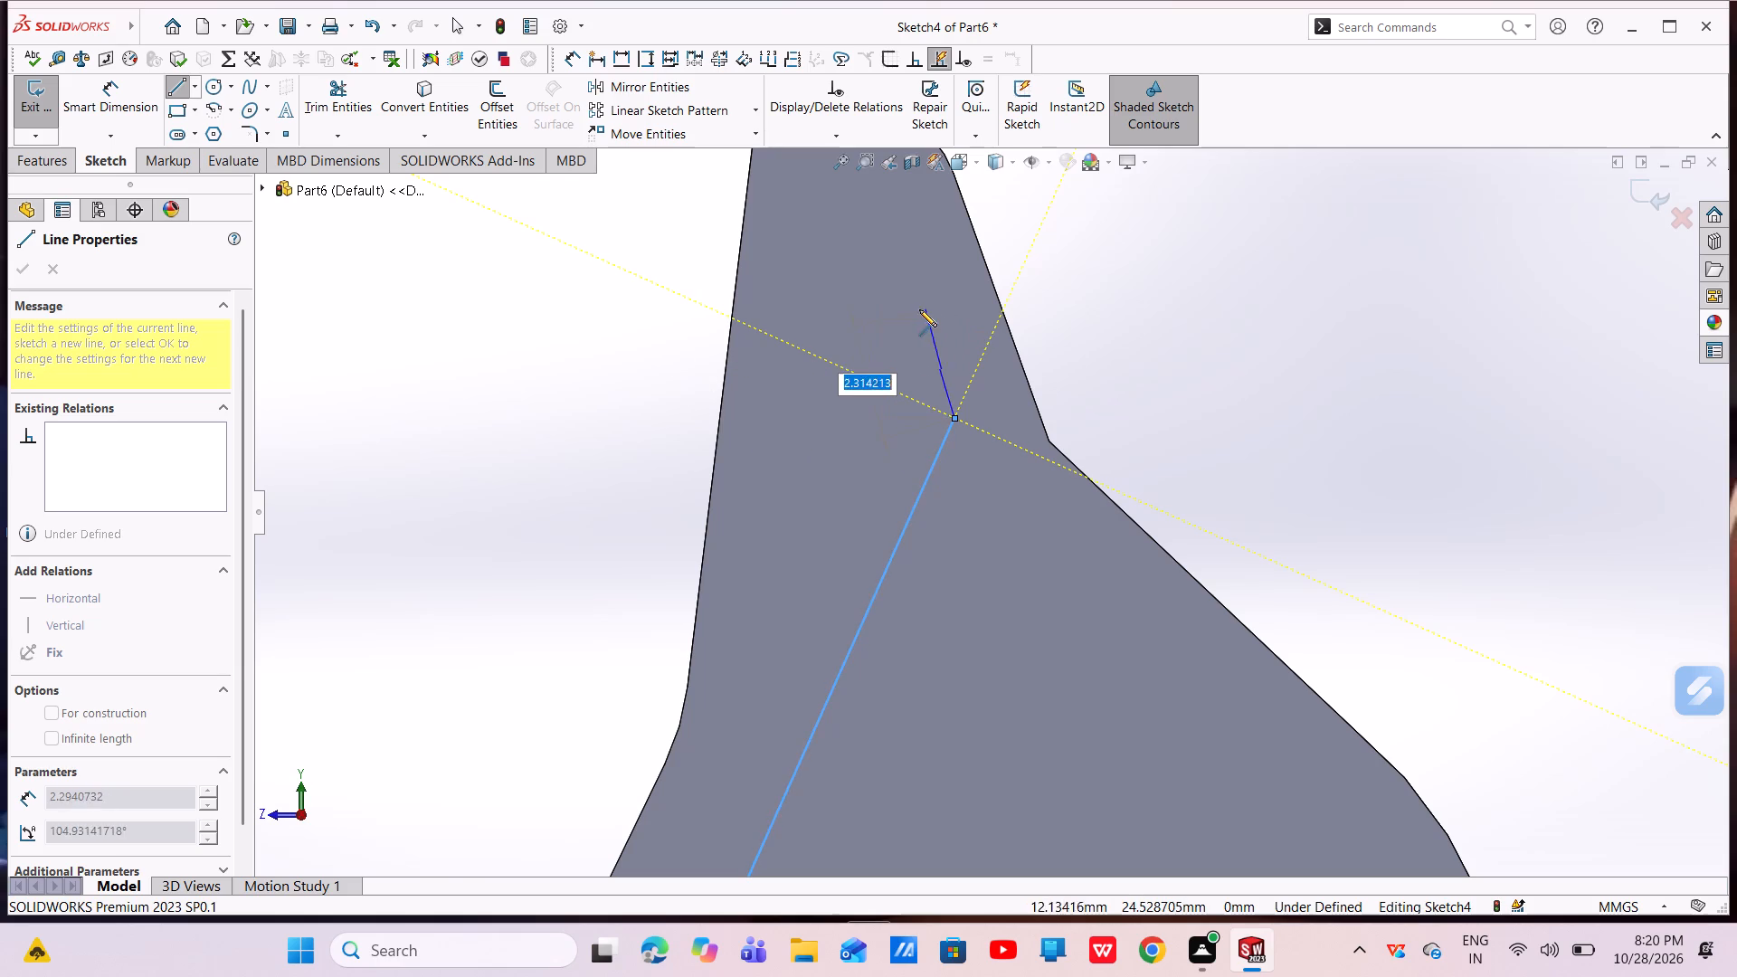
pyautogui.click(899, 260)
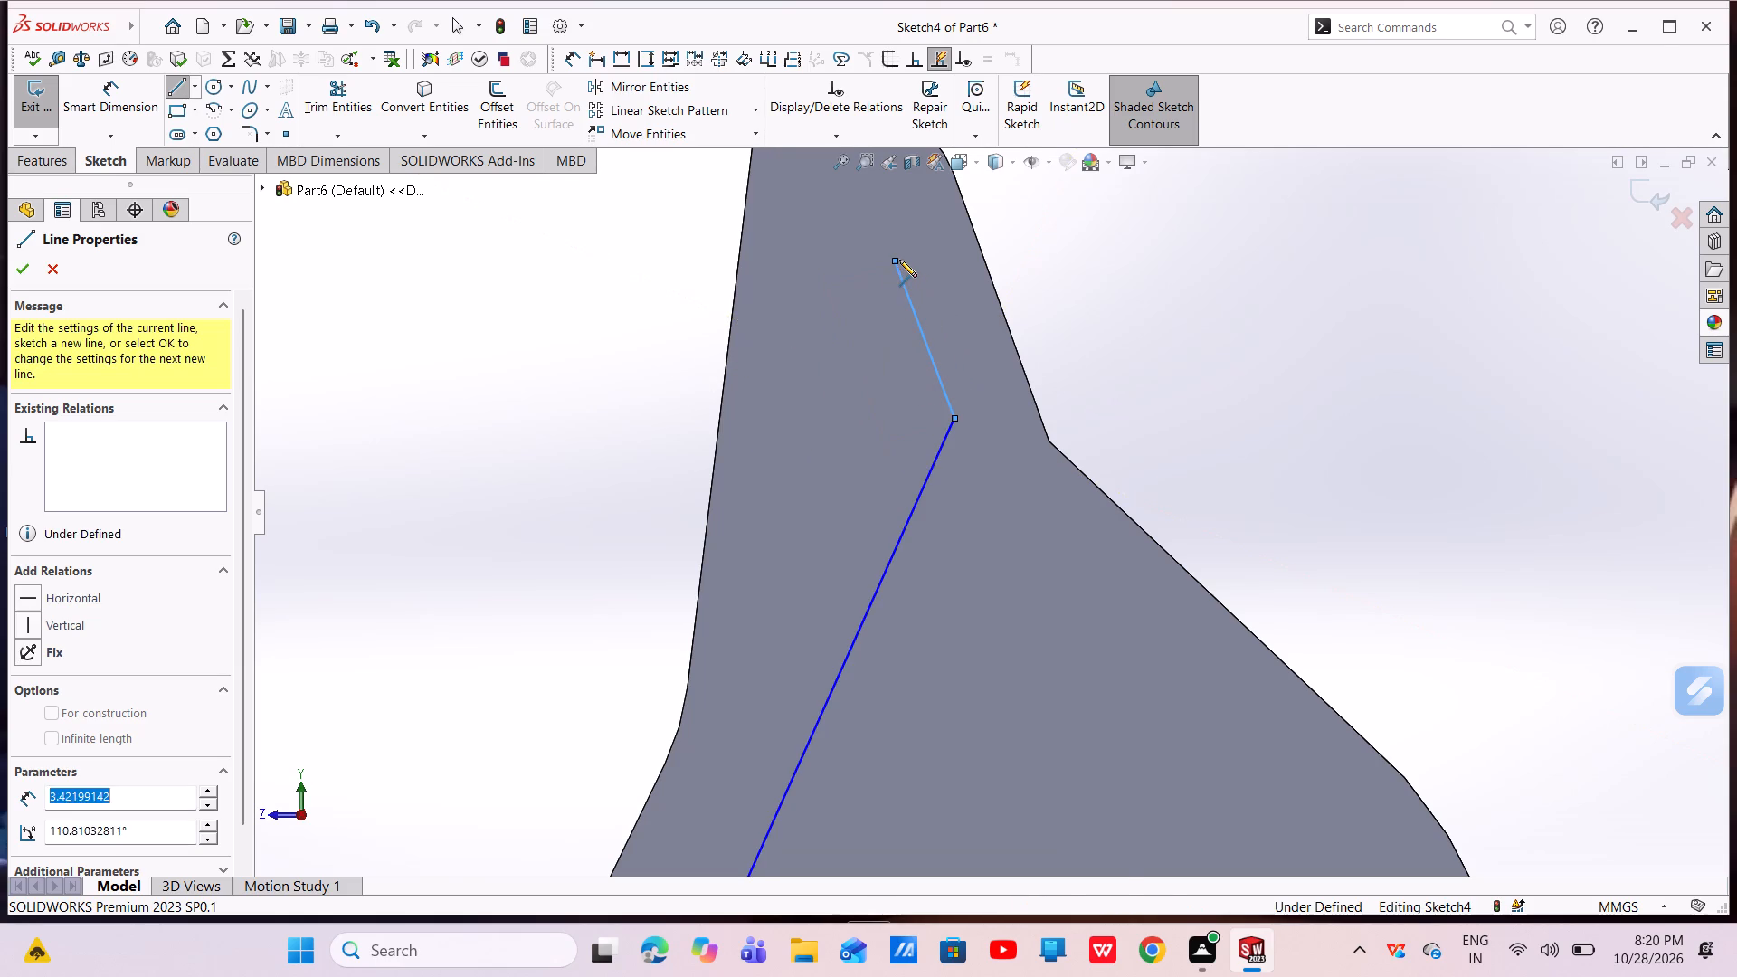
pyautogui.scroll(3, 770, 649)
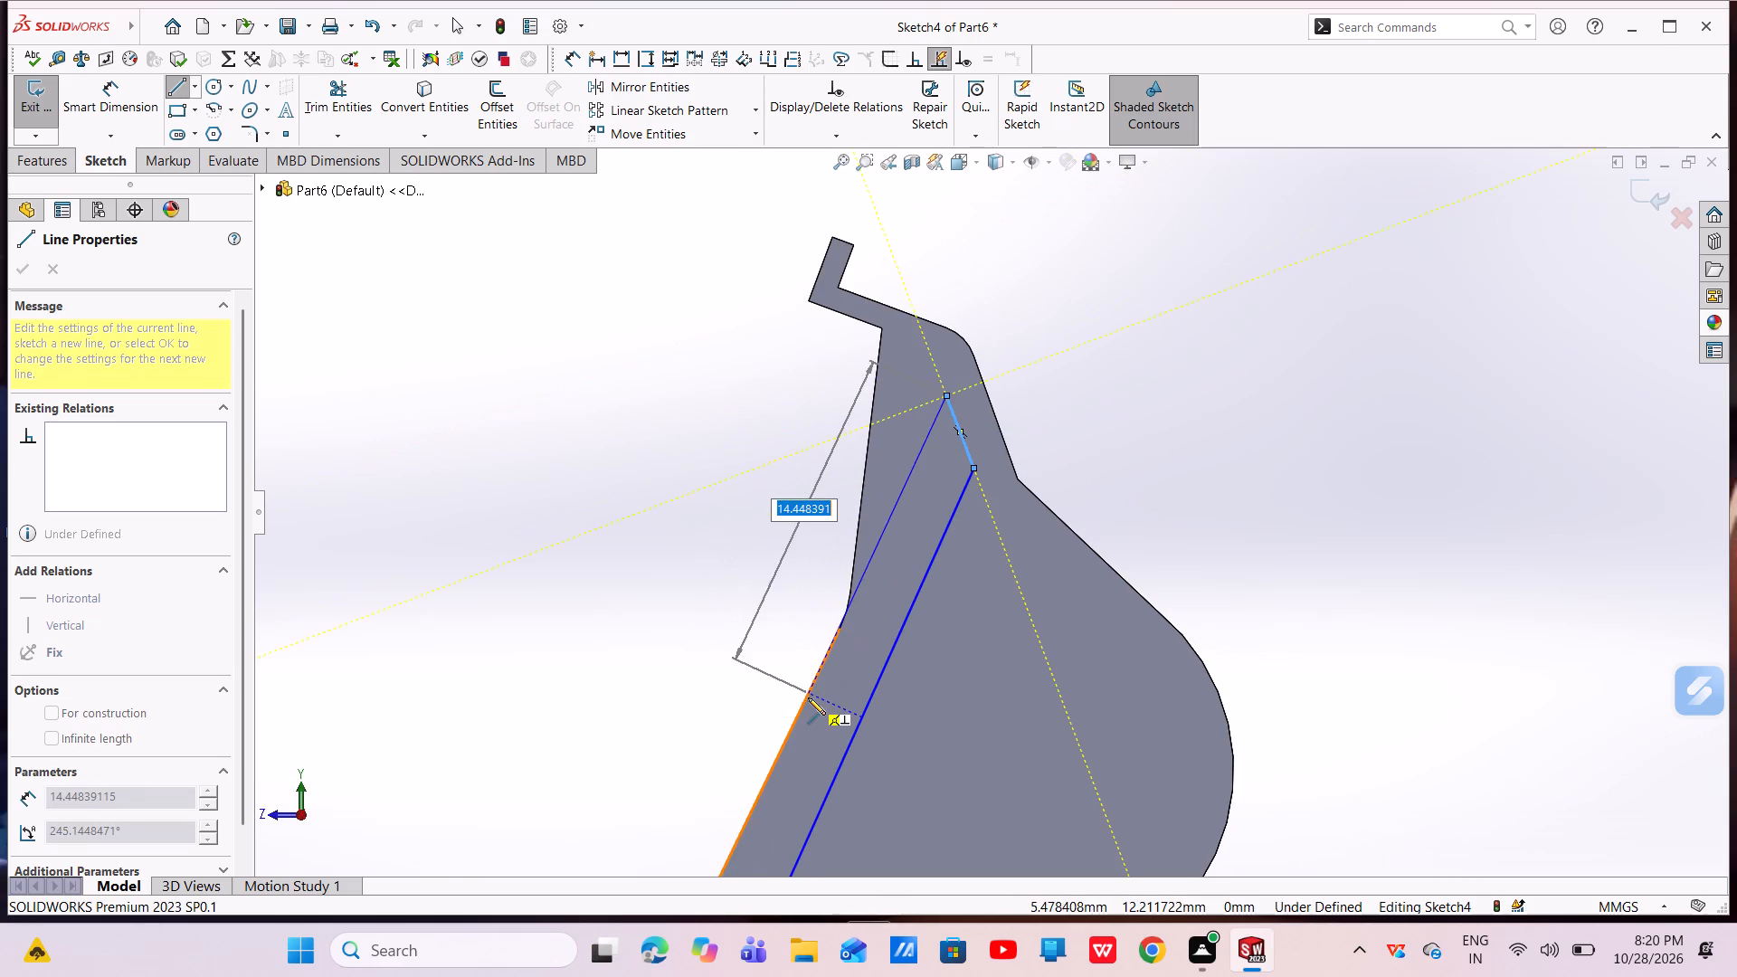
pyautogui.scroll(2, 804, 697)
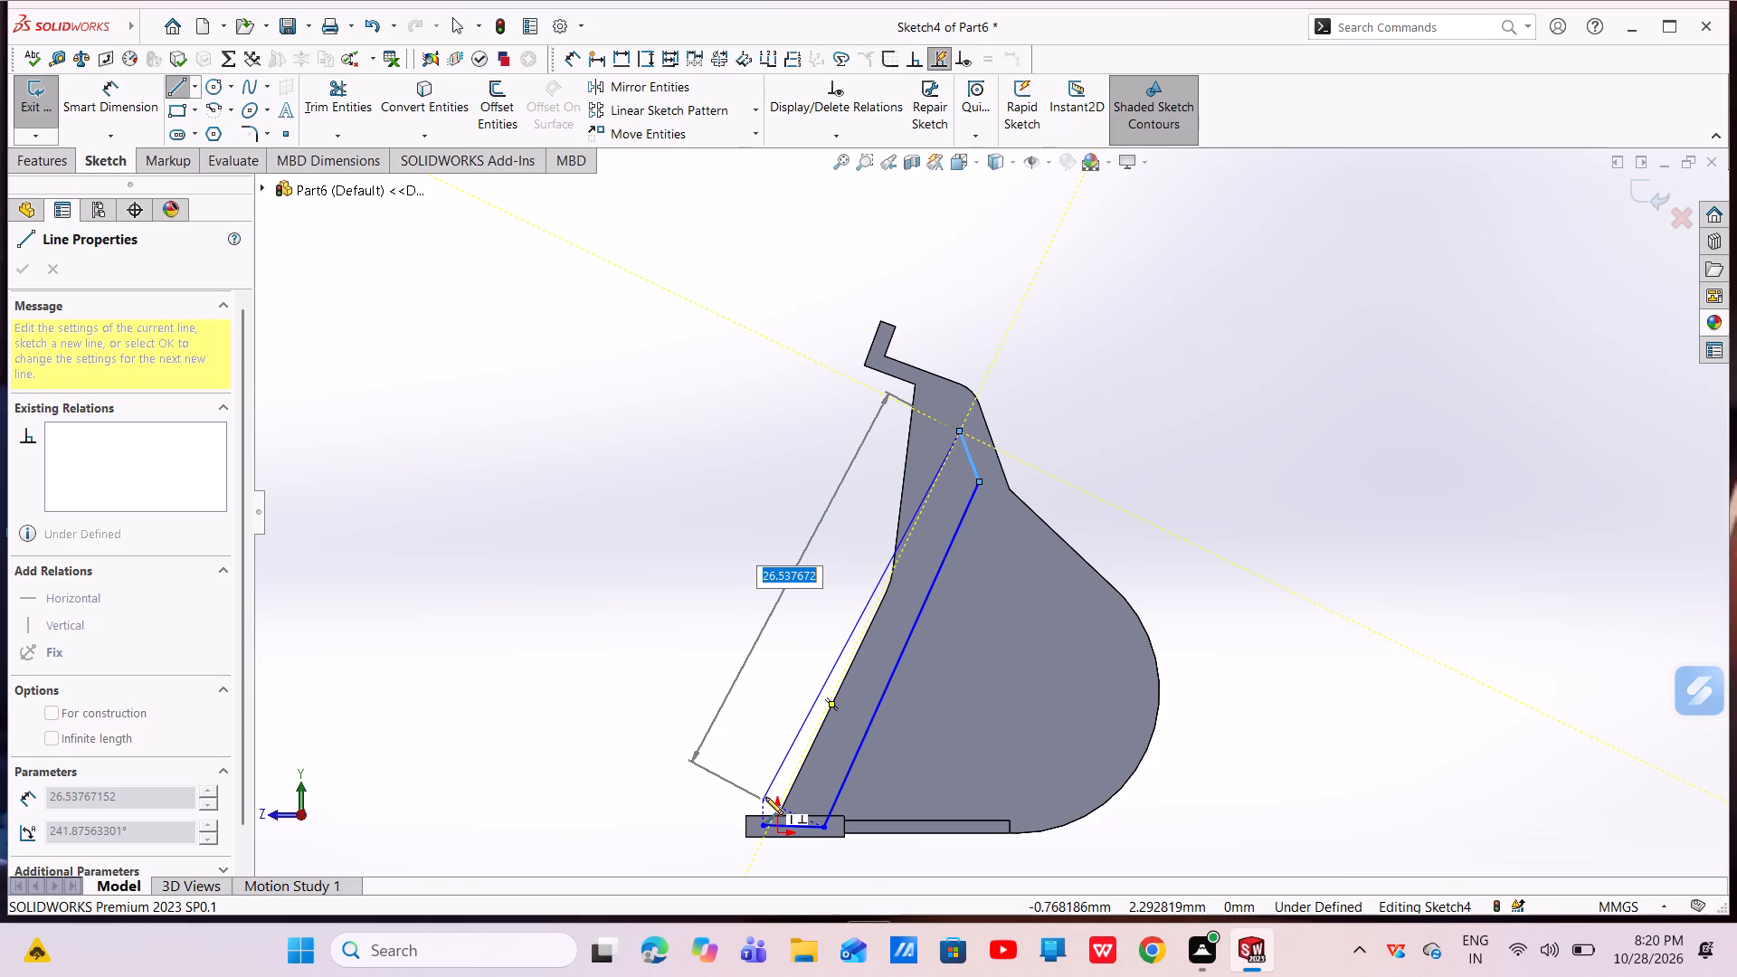
pyautogui.scroll(-7, 780, 829)
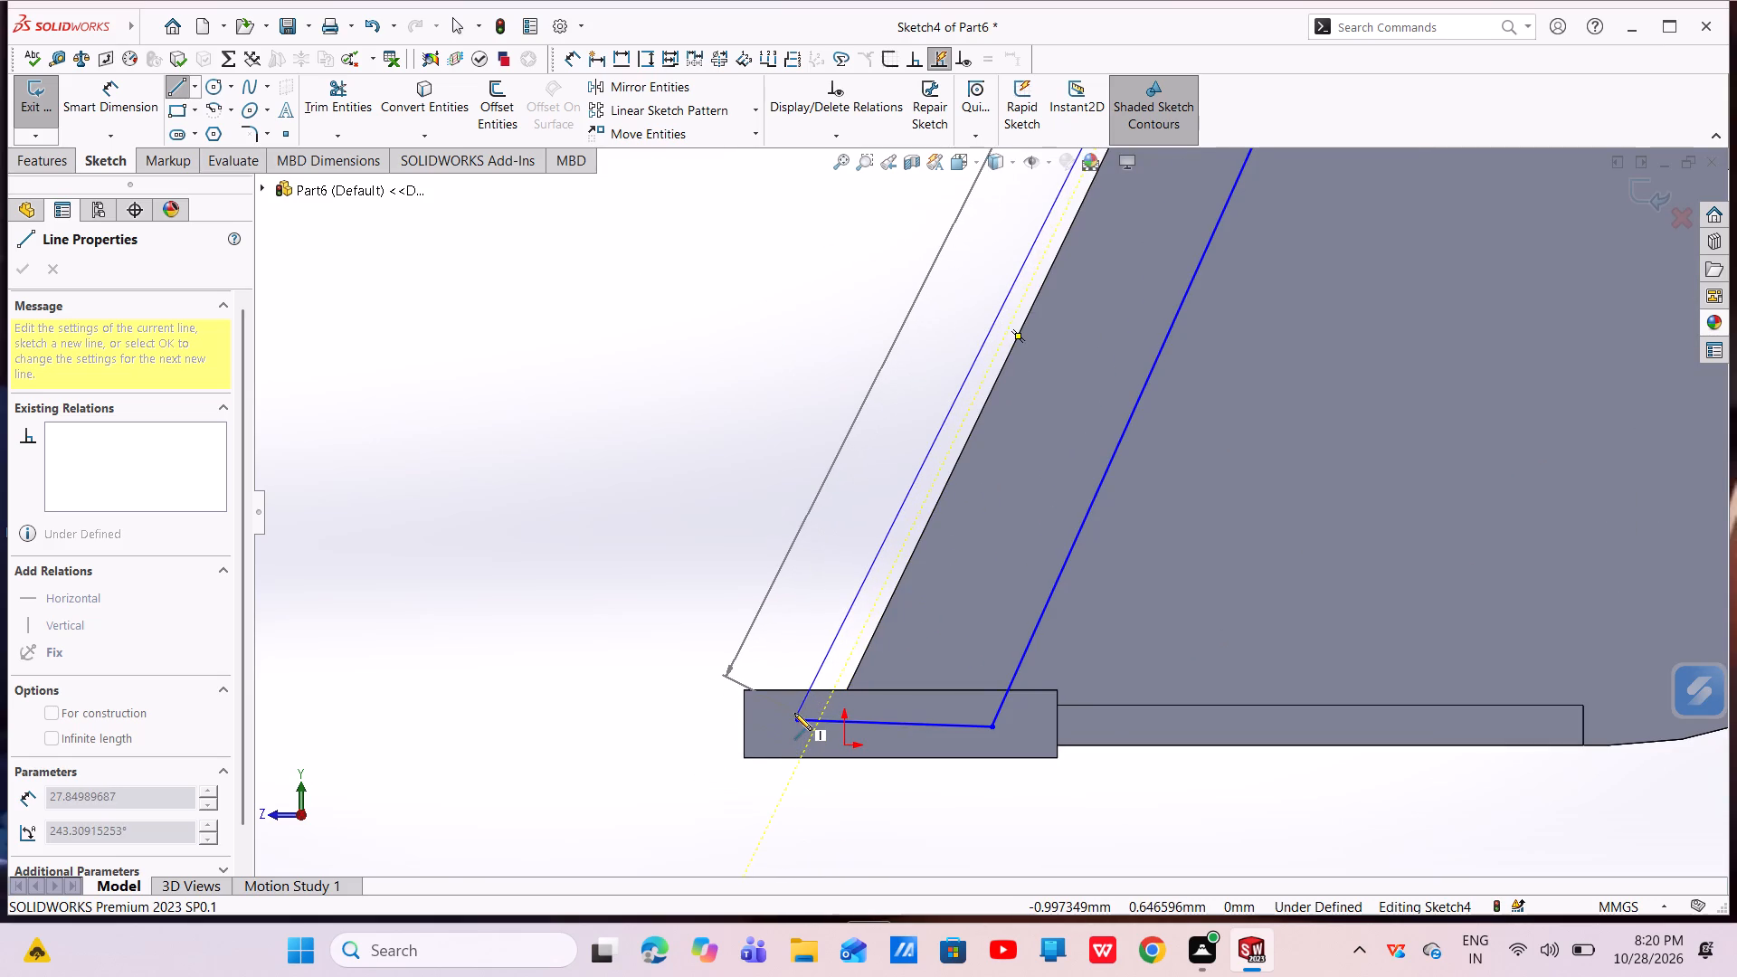
pyautogui.click(795, 723)
pyautogui.rightClick(792, 706)
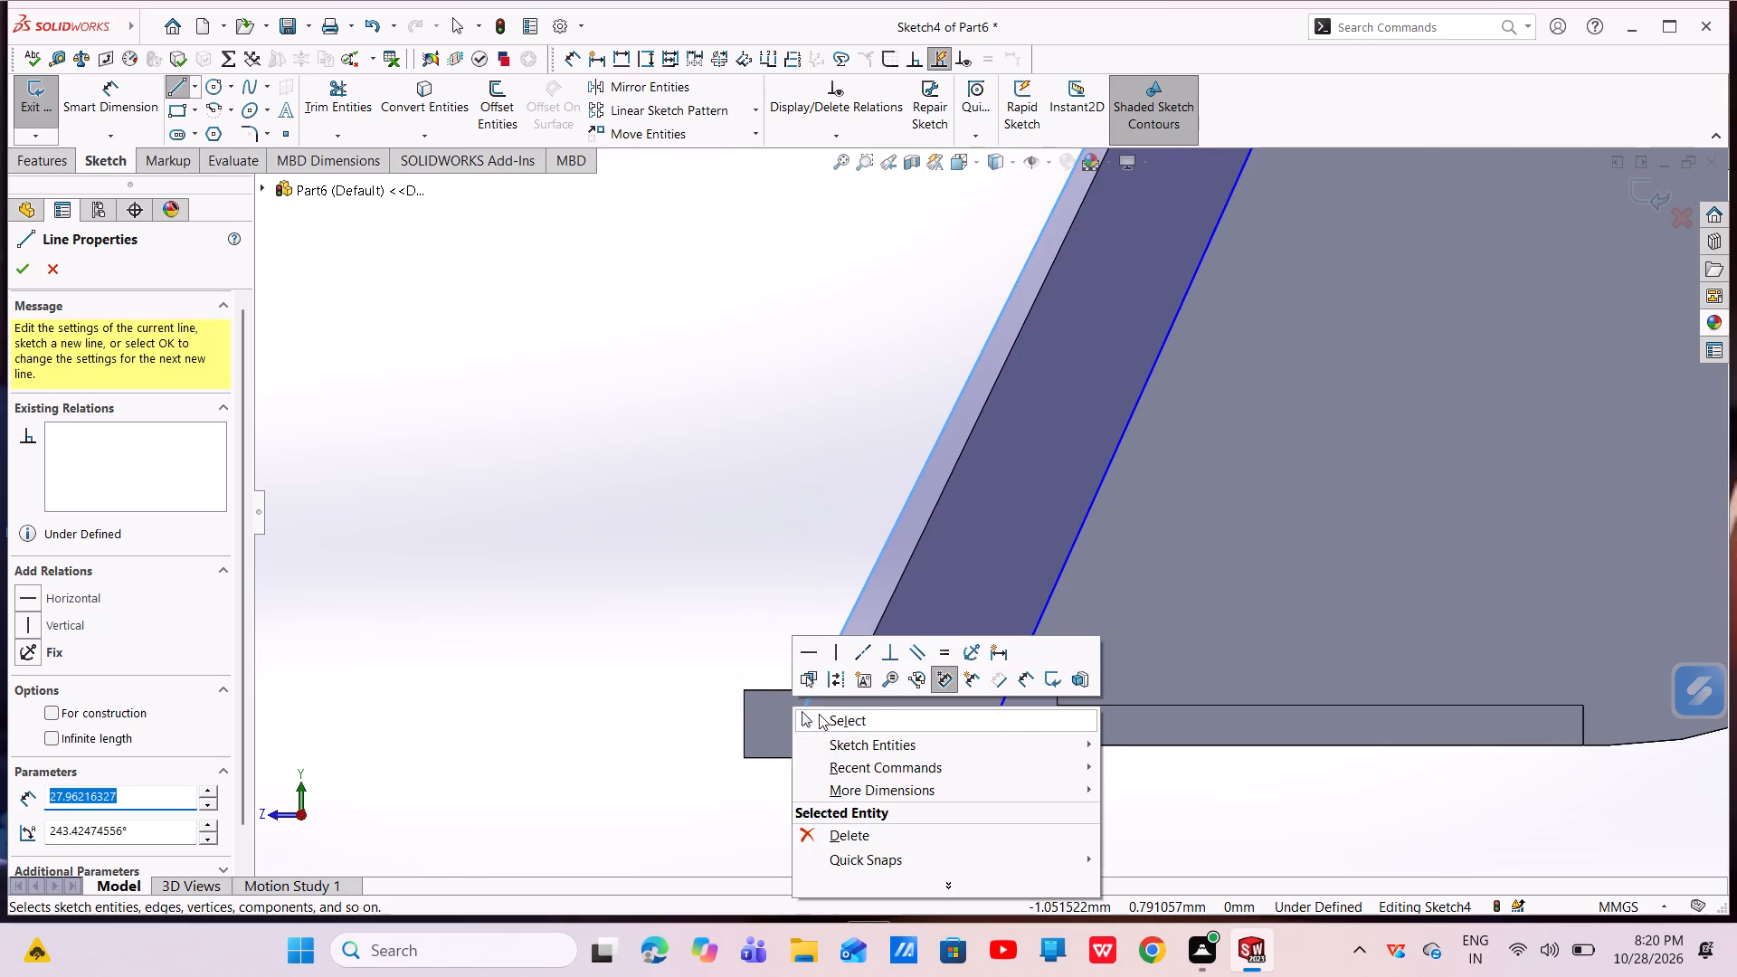
pyautogui.click(819, 726)
# Make the two long slanted lines of the profile parallel to each other.
pyautogui.scroll(4, 1087, 568)
pyautogui.scroll(3, 1095, 485)
pyautogui.scroll(-5, 1077, 372)
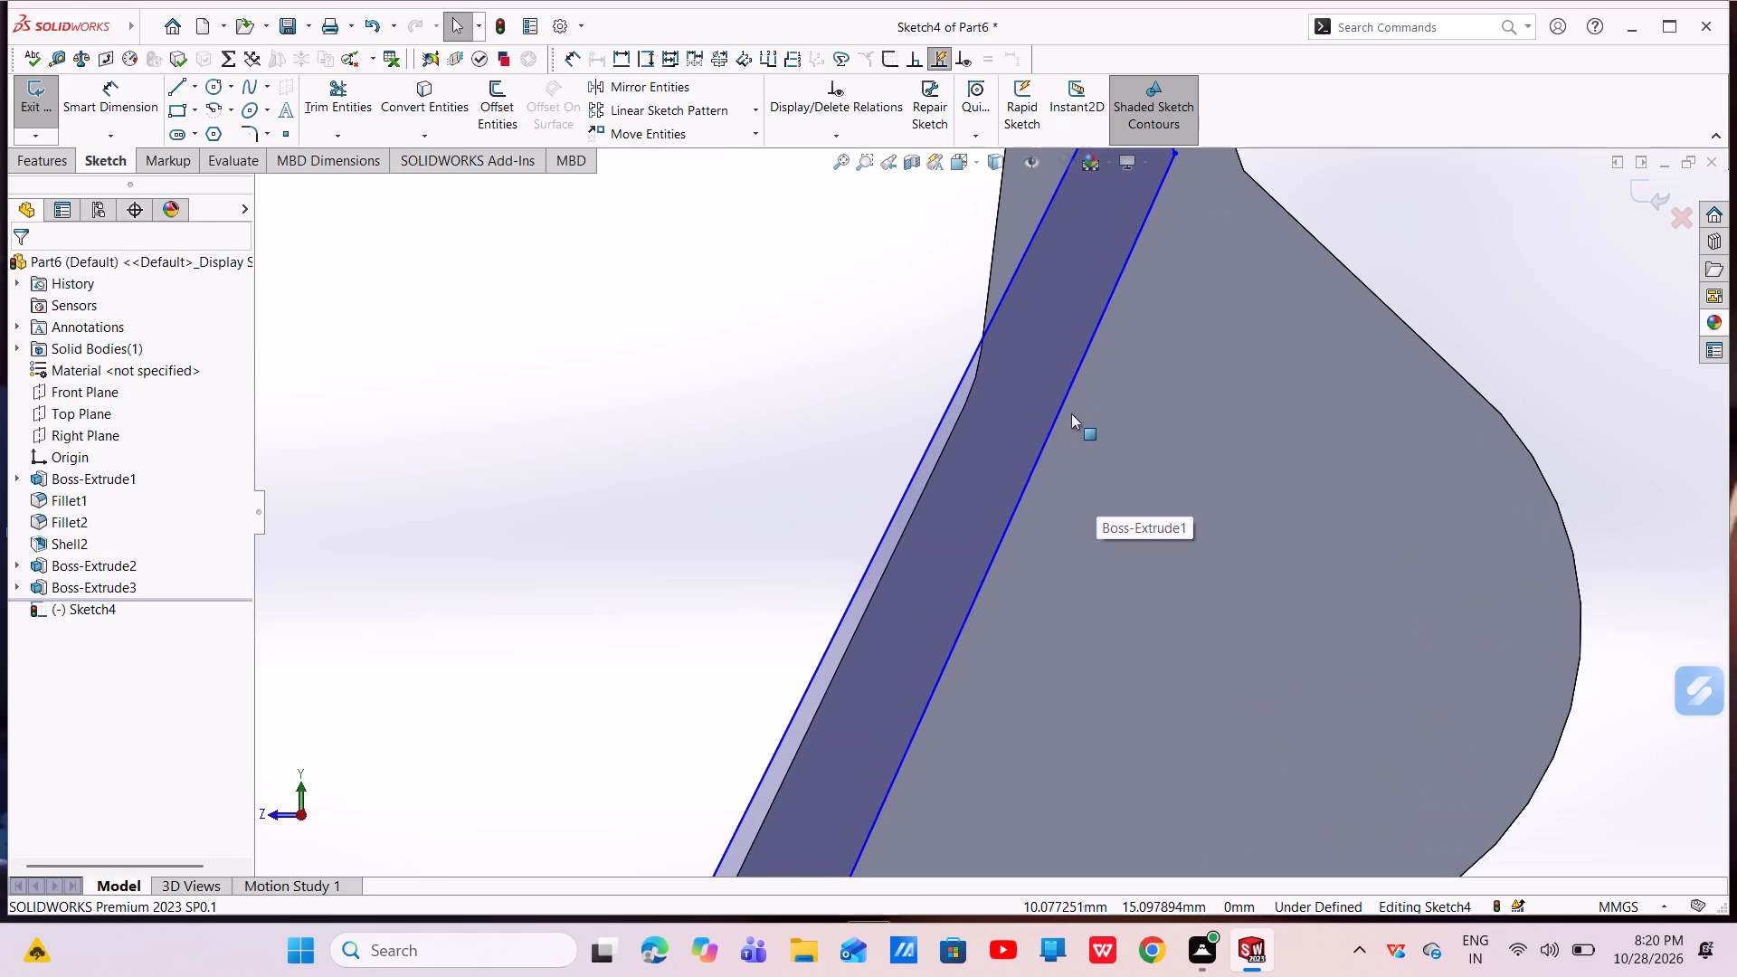
pyautogui.click(1047, 434)
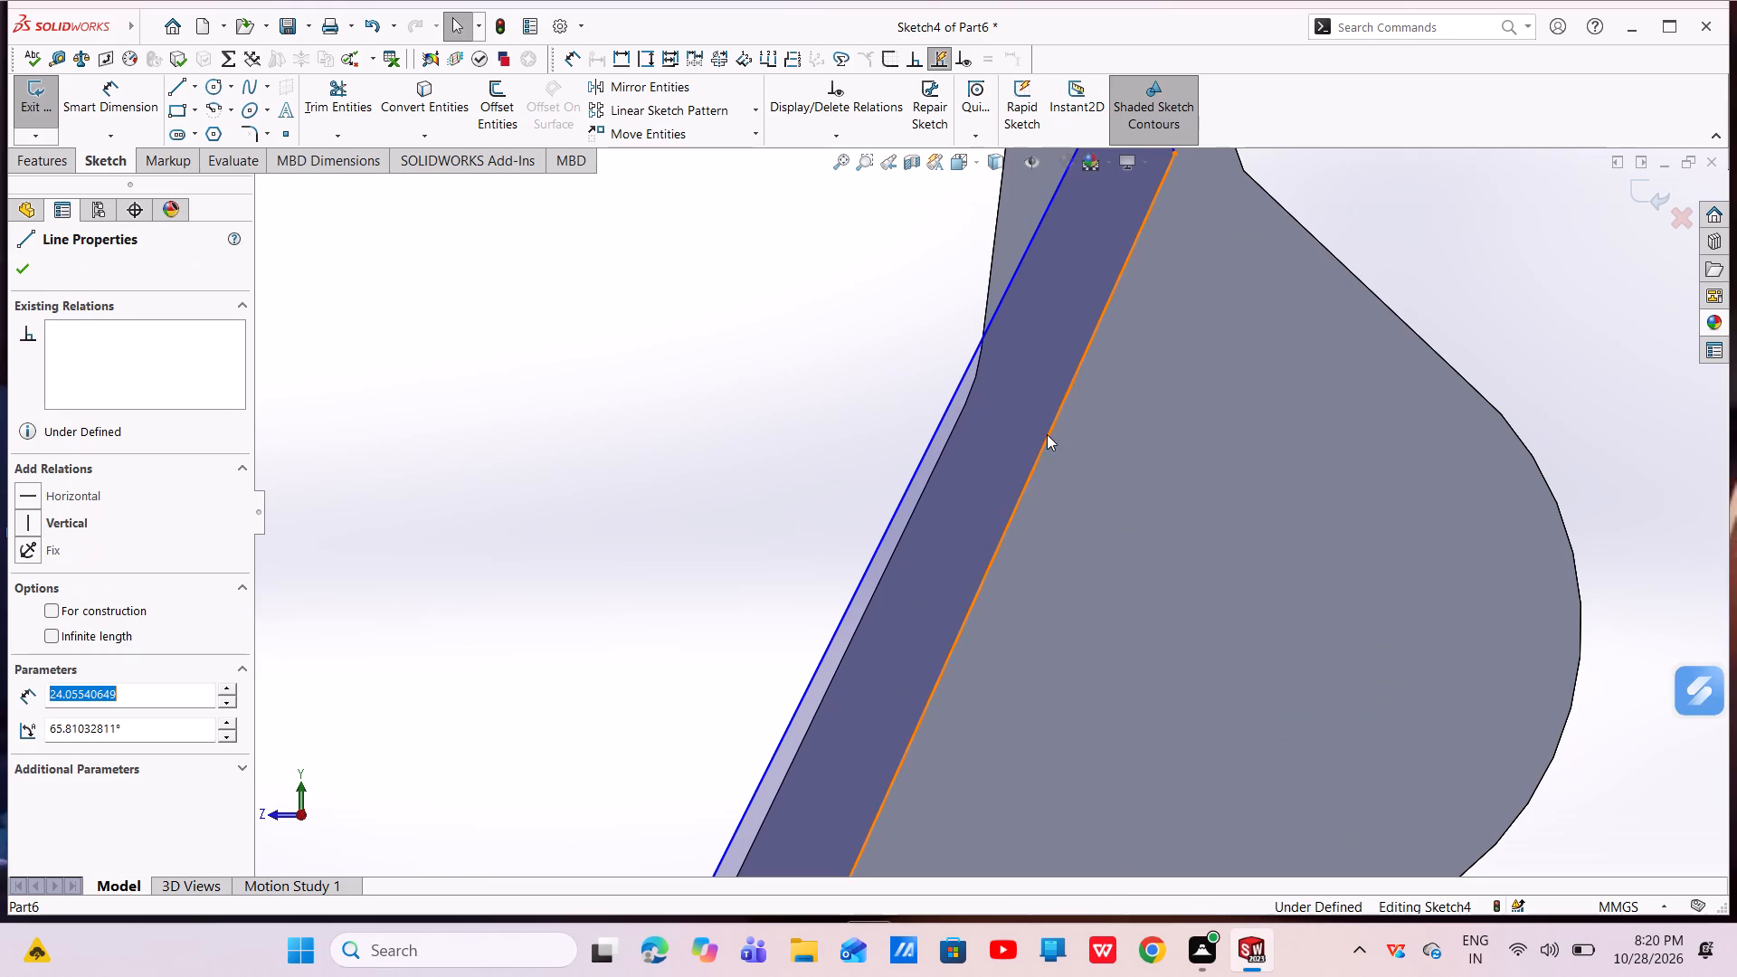
pyautogui.keyDown('ctrl'); pyautogui.click(937, 424); pyautogui.keyUp('ctrl')
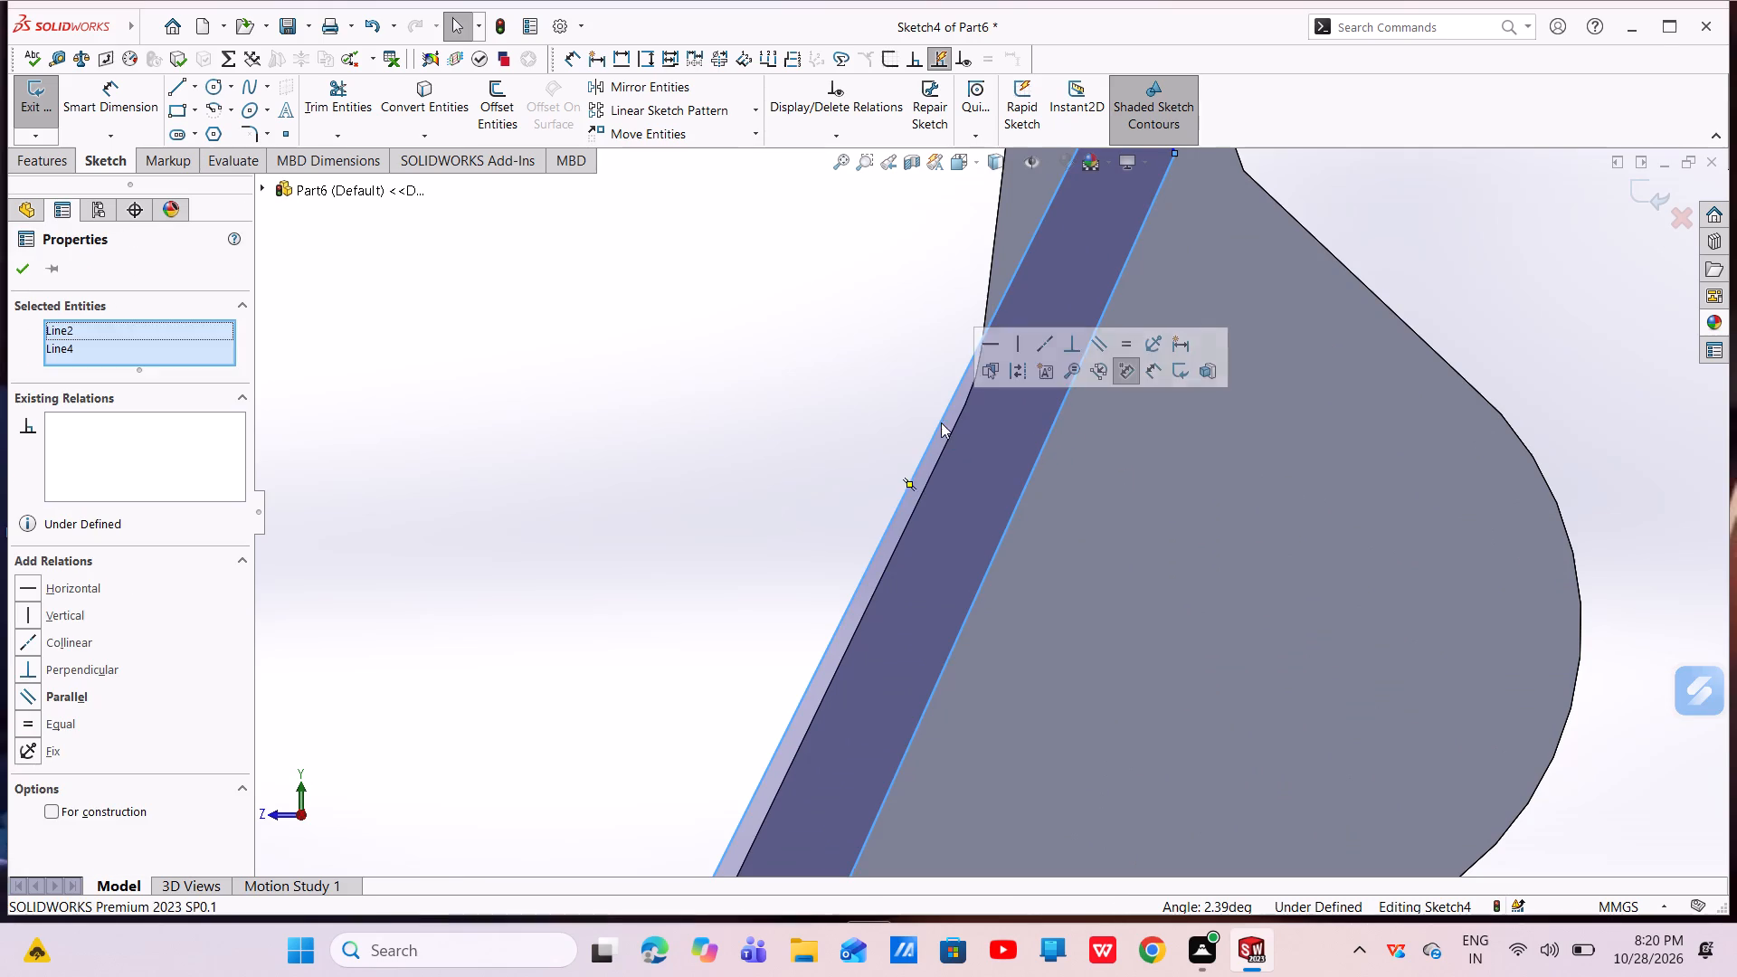
pyautogui.click(1096, 339)
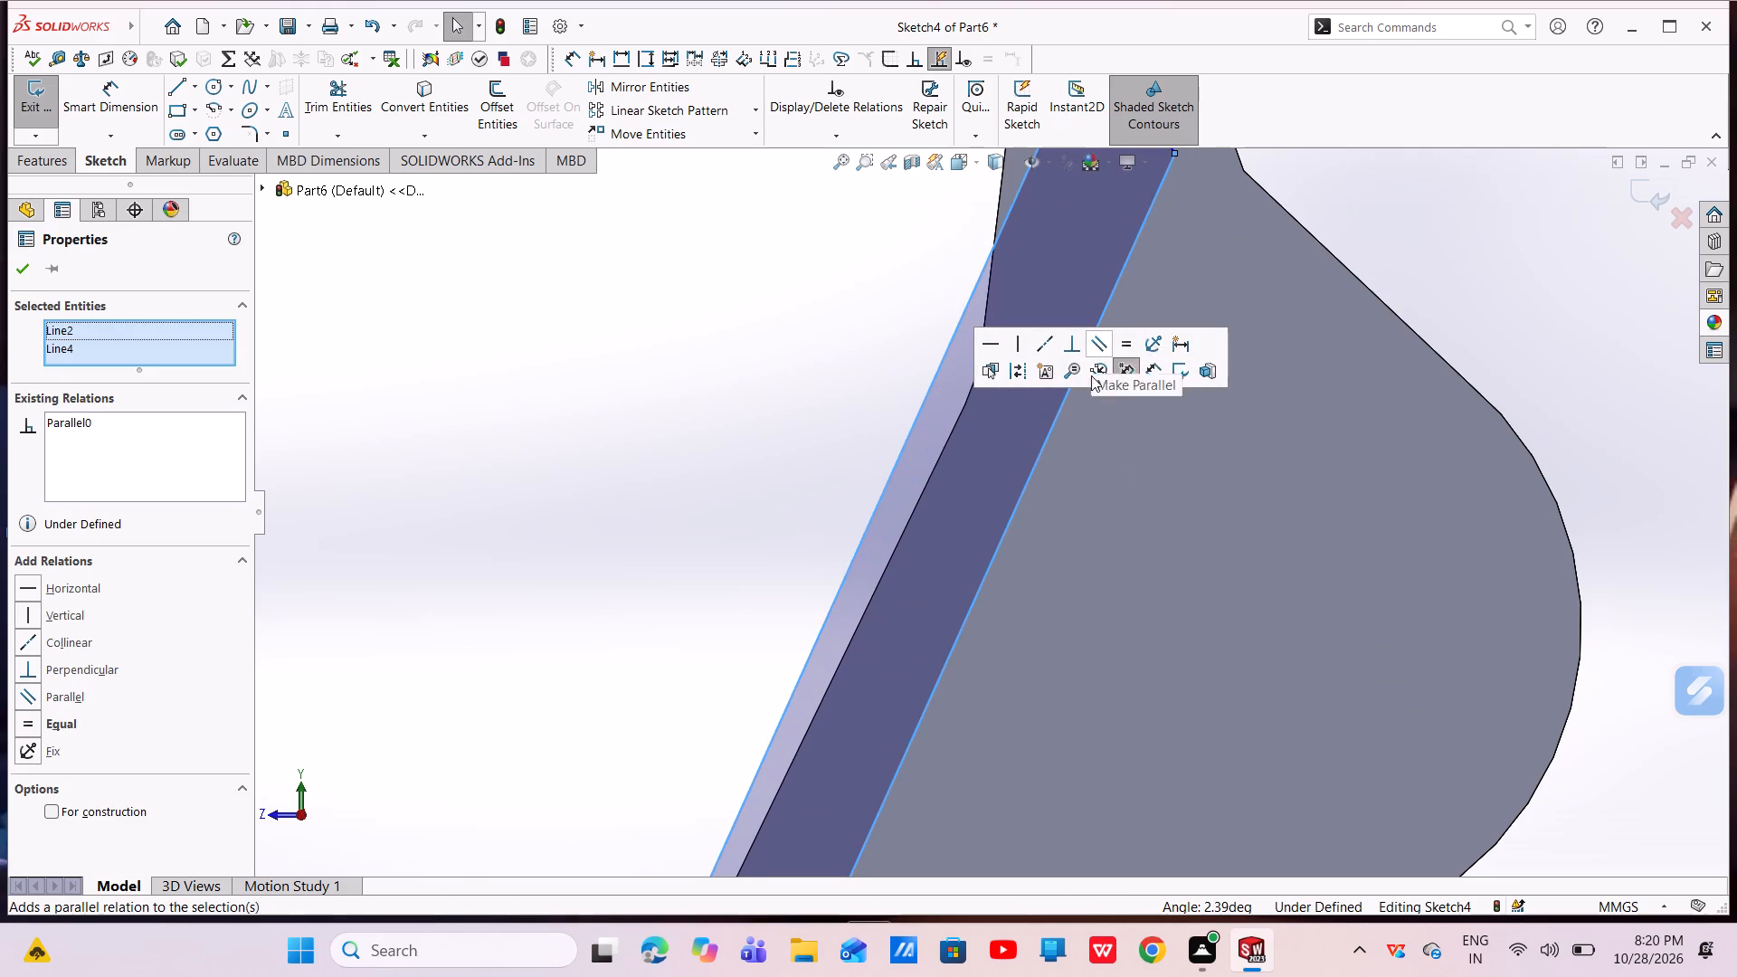
pyautogui.press('Escape')
pyautogui.scroll(5, 1079, 514)
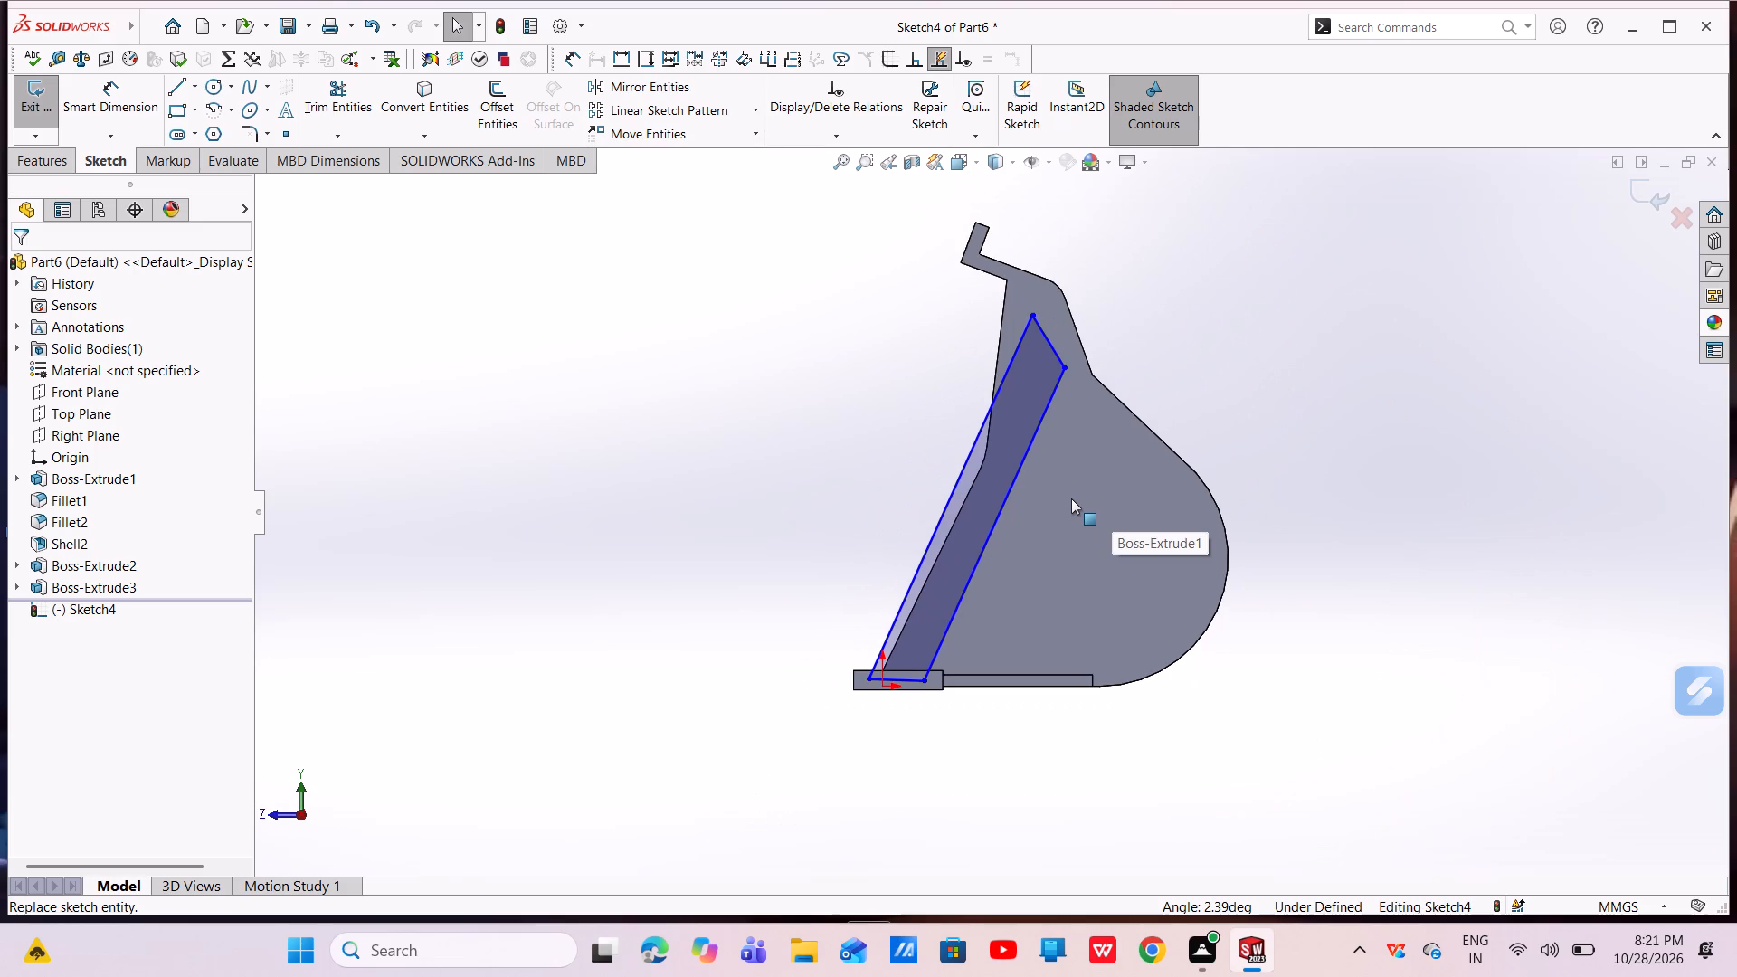
pyautogui.press('Escape')
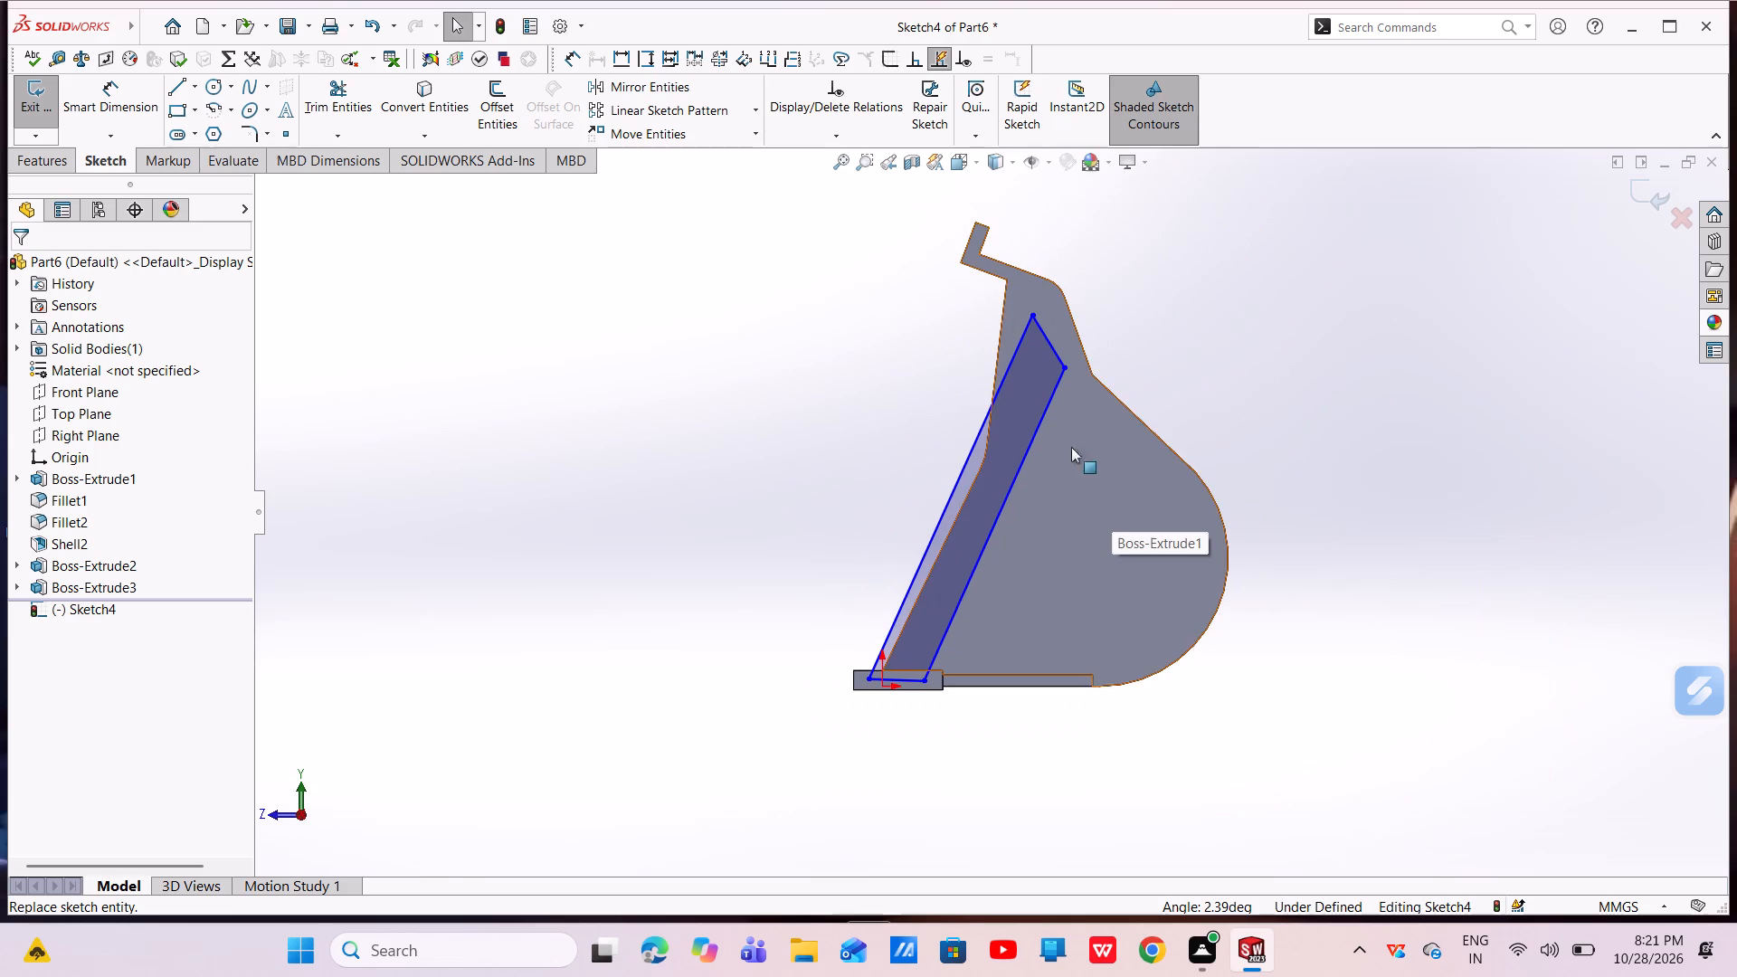
# Make the profile's short upper line parallel to the side wall's sloping outer edge at the neck.
pyautogui.scroll(-7, 1068, 387)
pyautogui.click(972, 337)
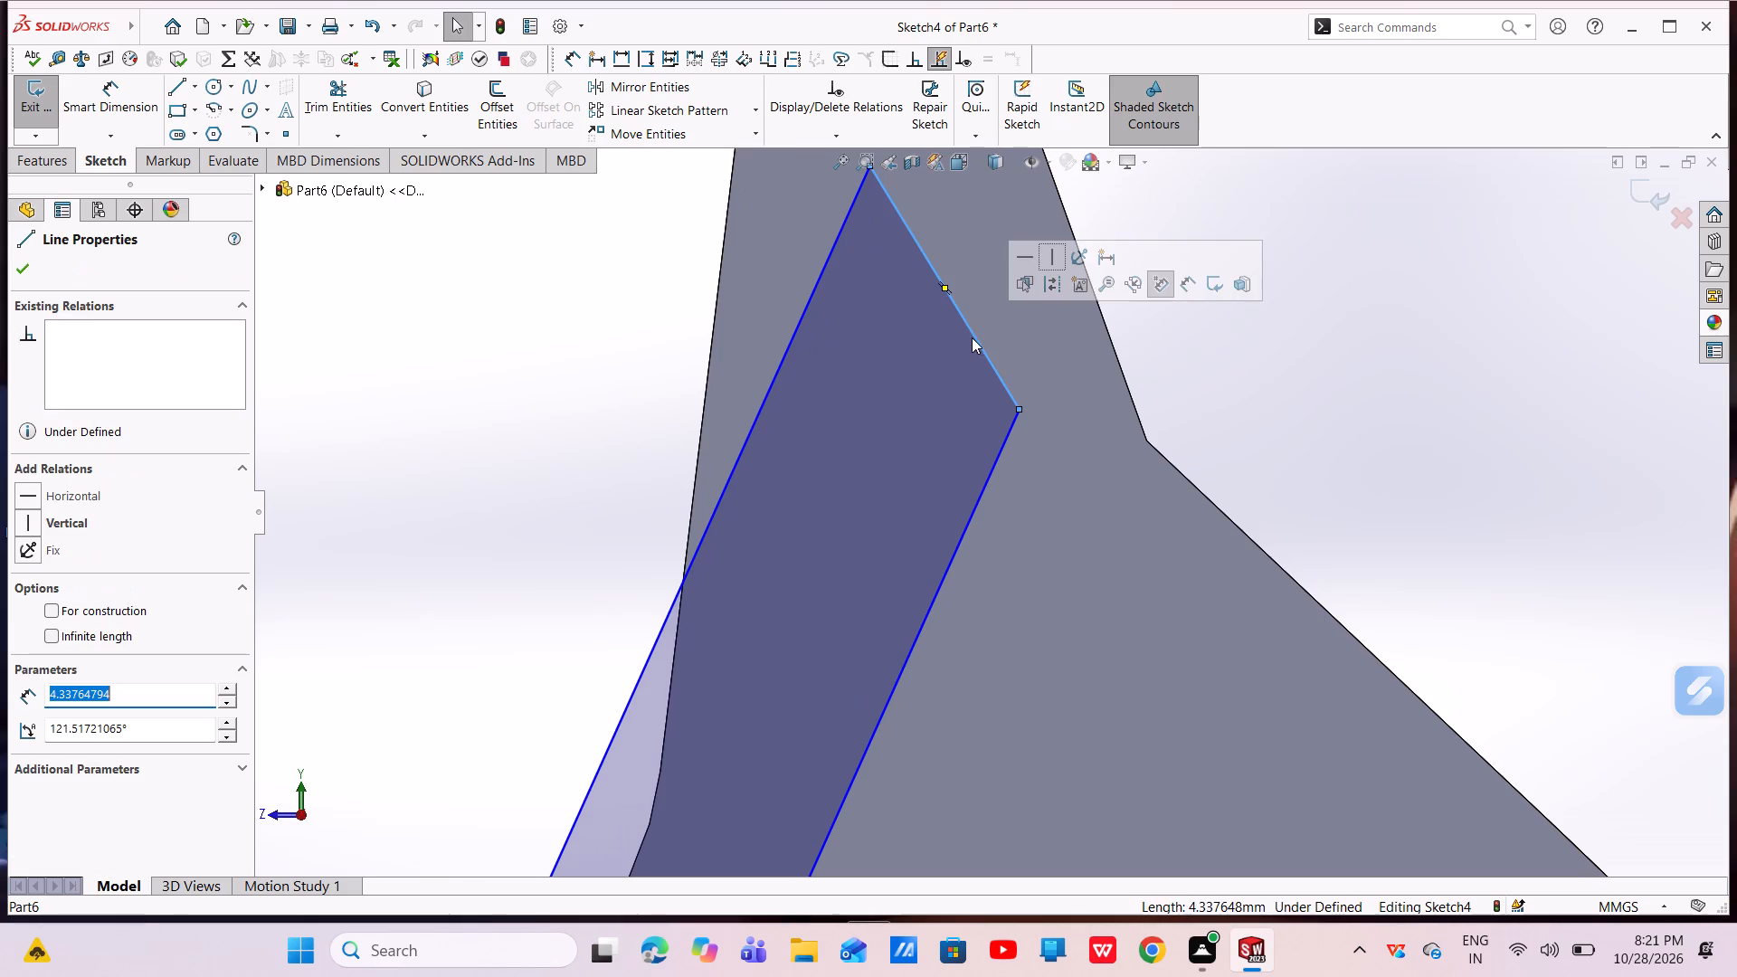
pyautogui.keyDown('ctrl'); pyautogui.click(1084, 258); pyautogui.keyUp('ctrl')
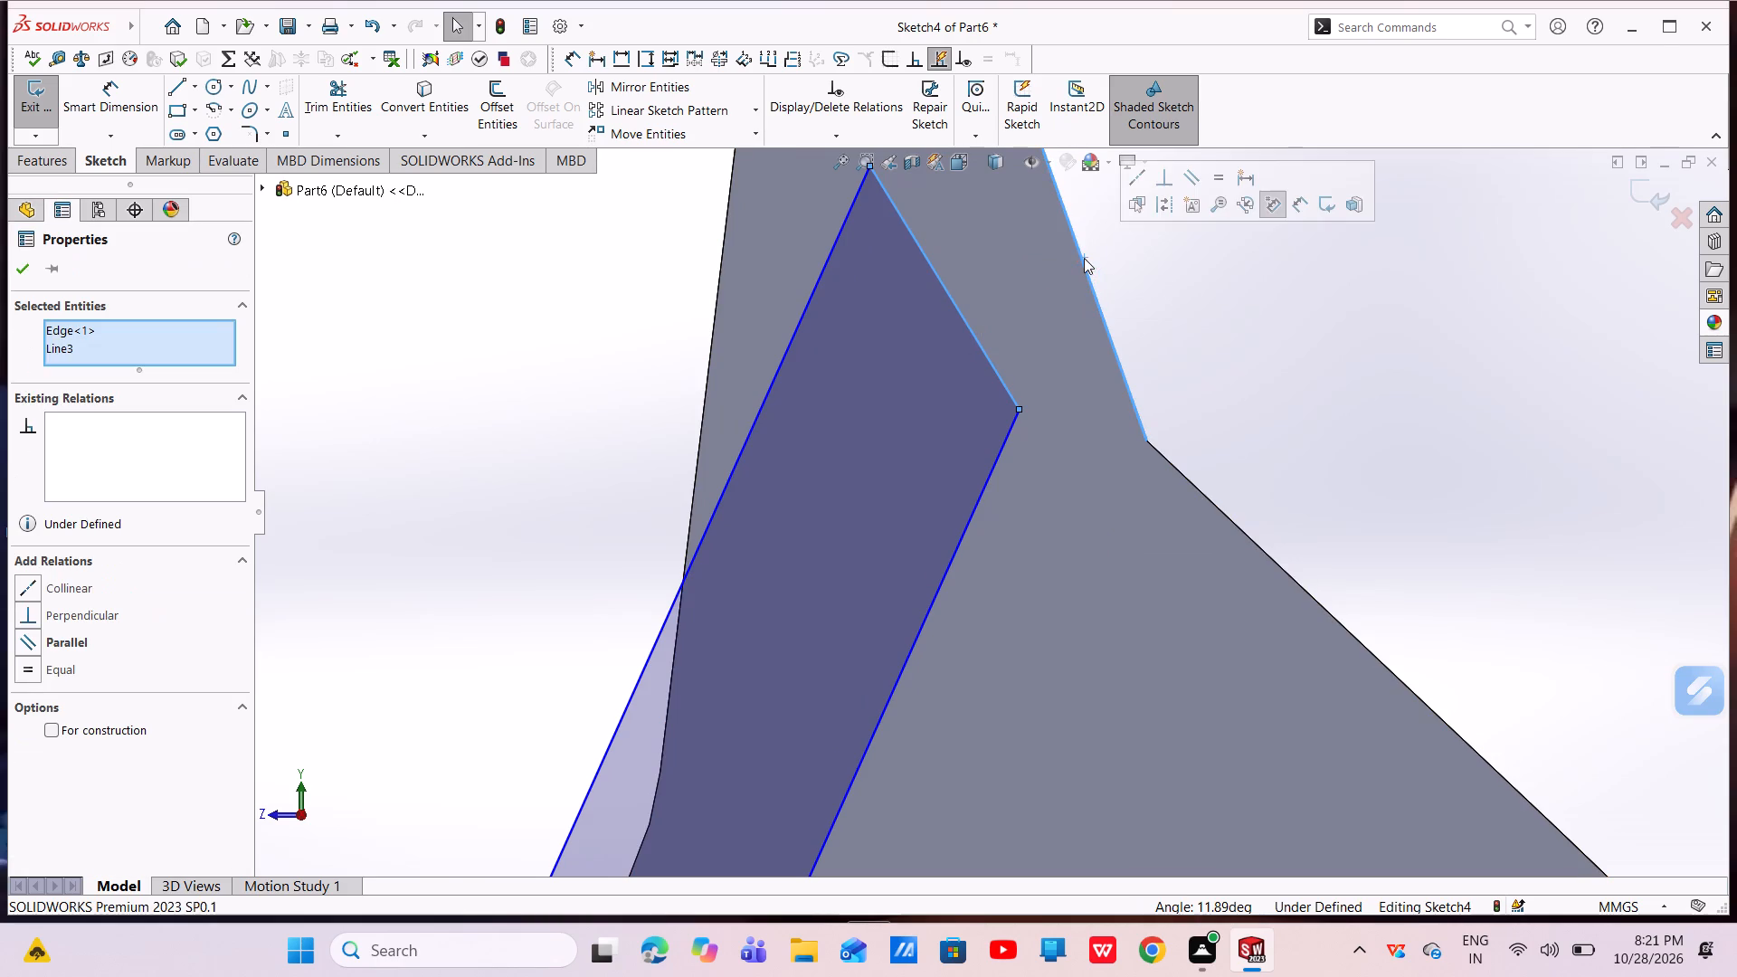
pyautogui.click(1184, 182)
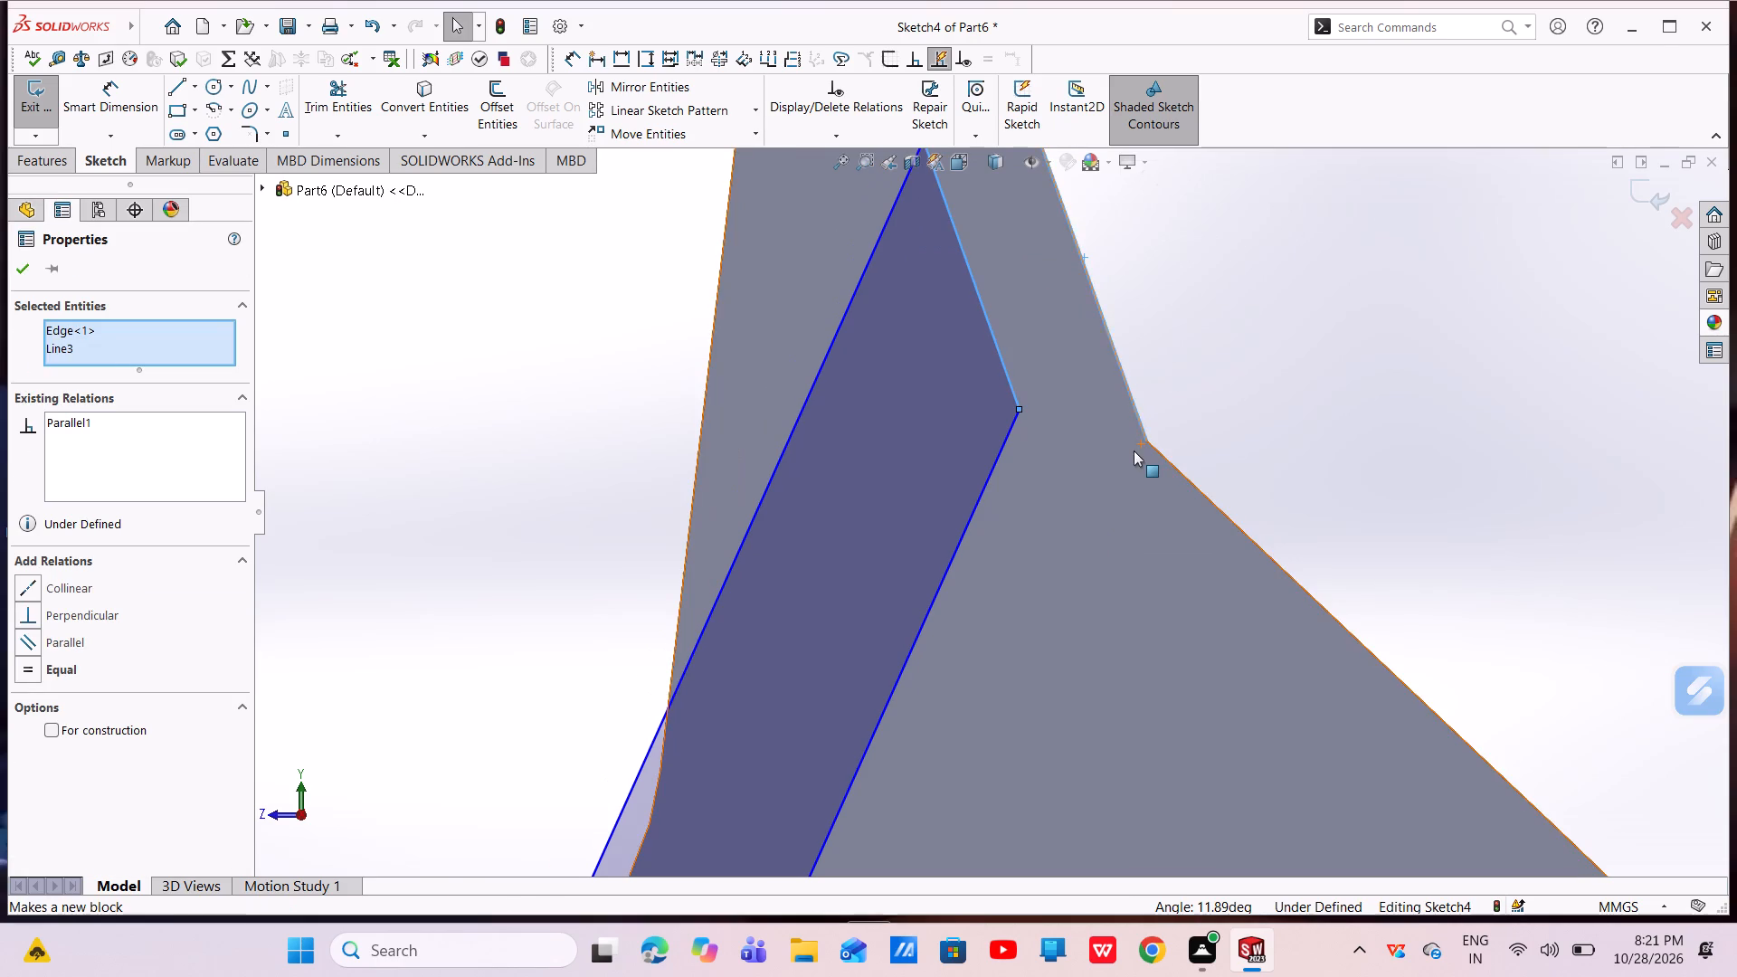
pyautogui.press('Escape')
# Dimension the distance between the profile's short upper line and the neck's sloping outer edge as 1 mm.
pyautogui.scroll(9, 1068, 507)
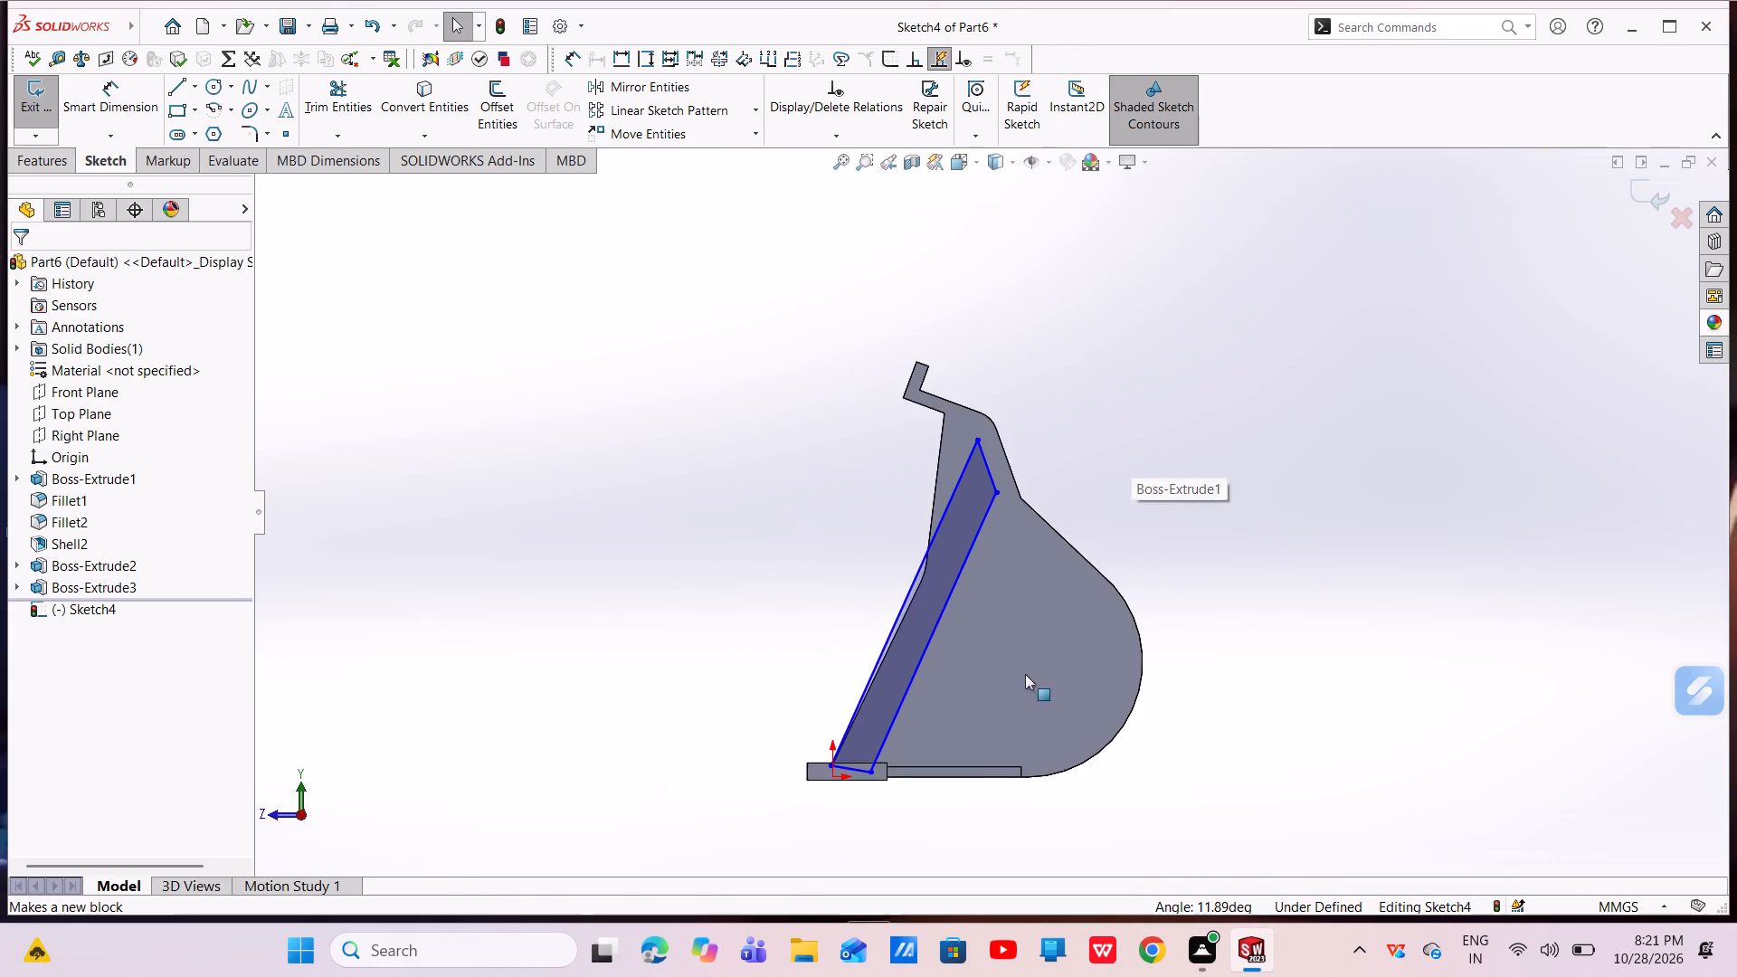
pyautogui.scroll(-4, 1023, 675)
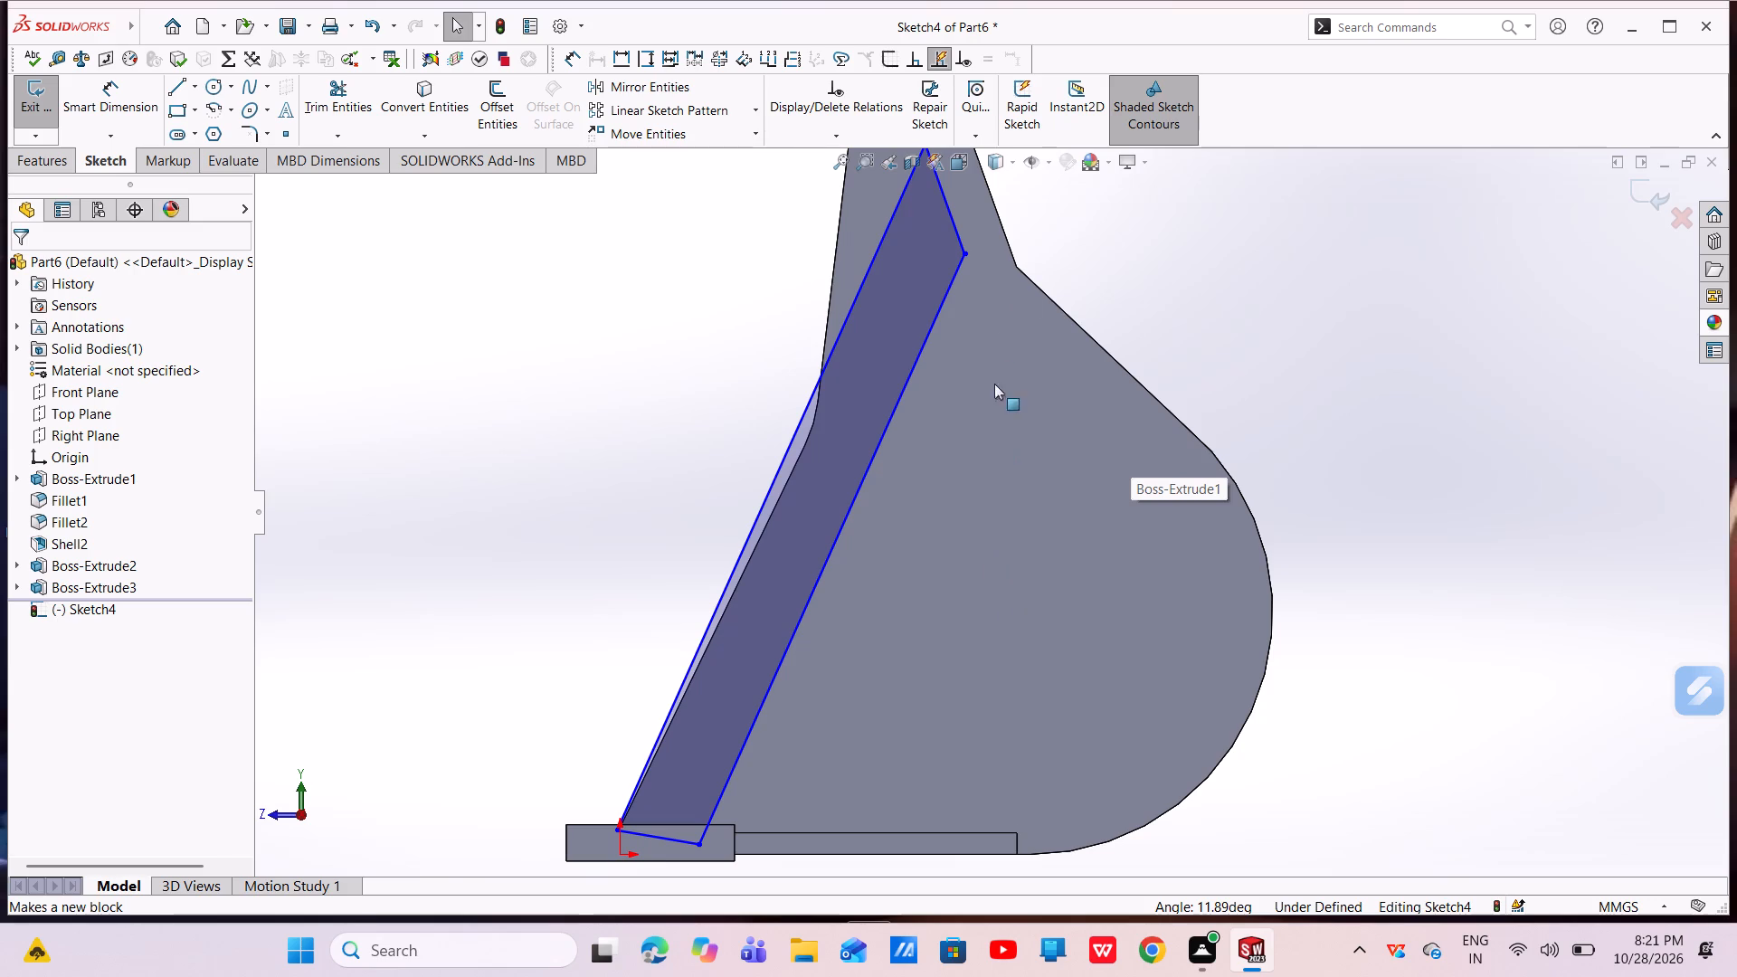
pyautogui.scroll(-4, 1005, 273)
pyautogui.scroll(4, 1005, 273)
pyautogui.scroll(-4, 994, 270)
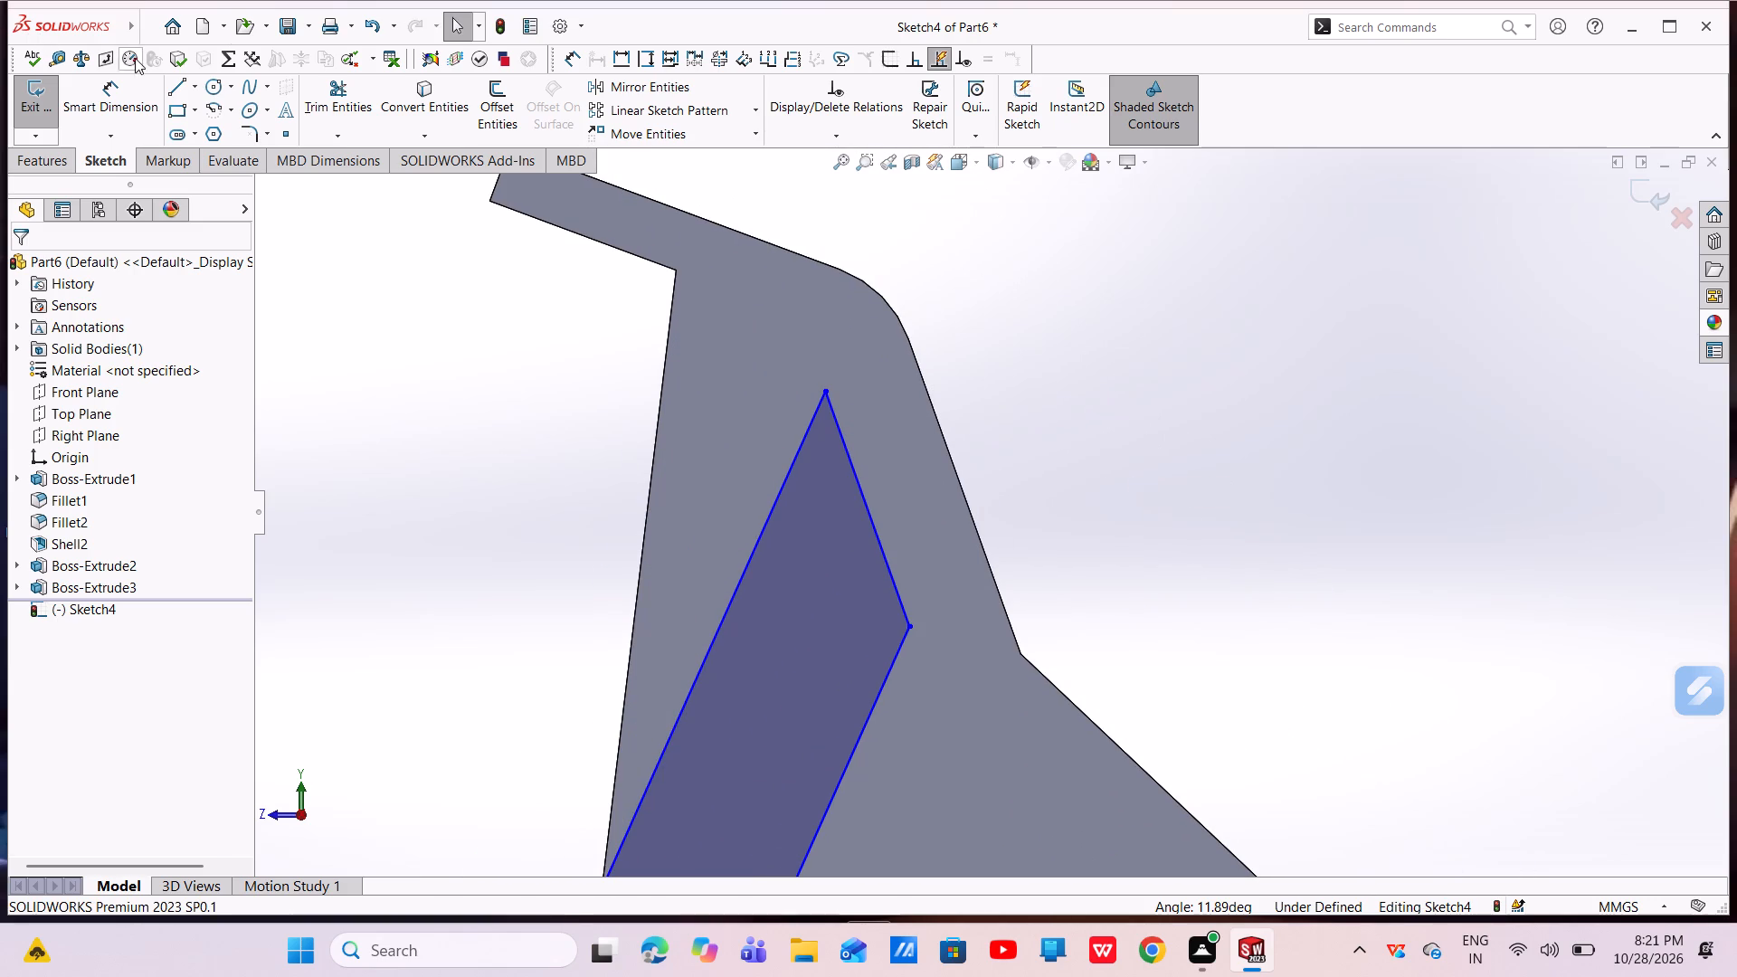
pyautogui.click(106, 89)
pyautogui.click(869, 513)
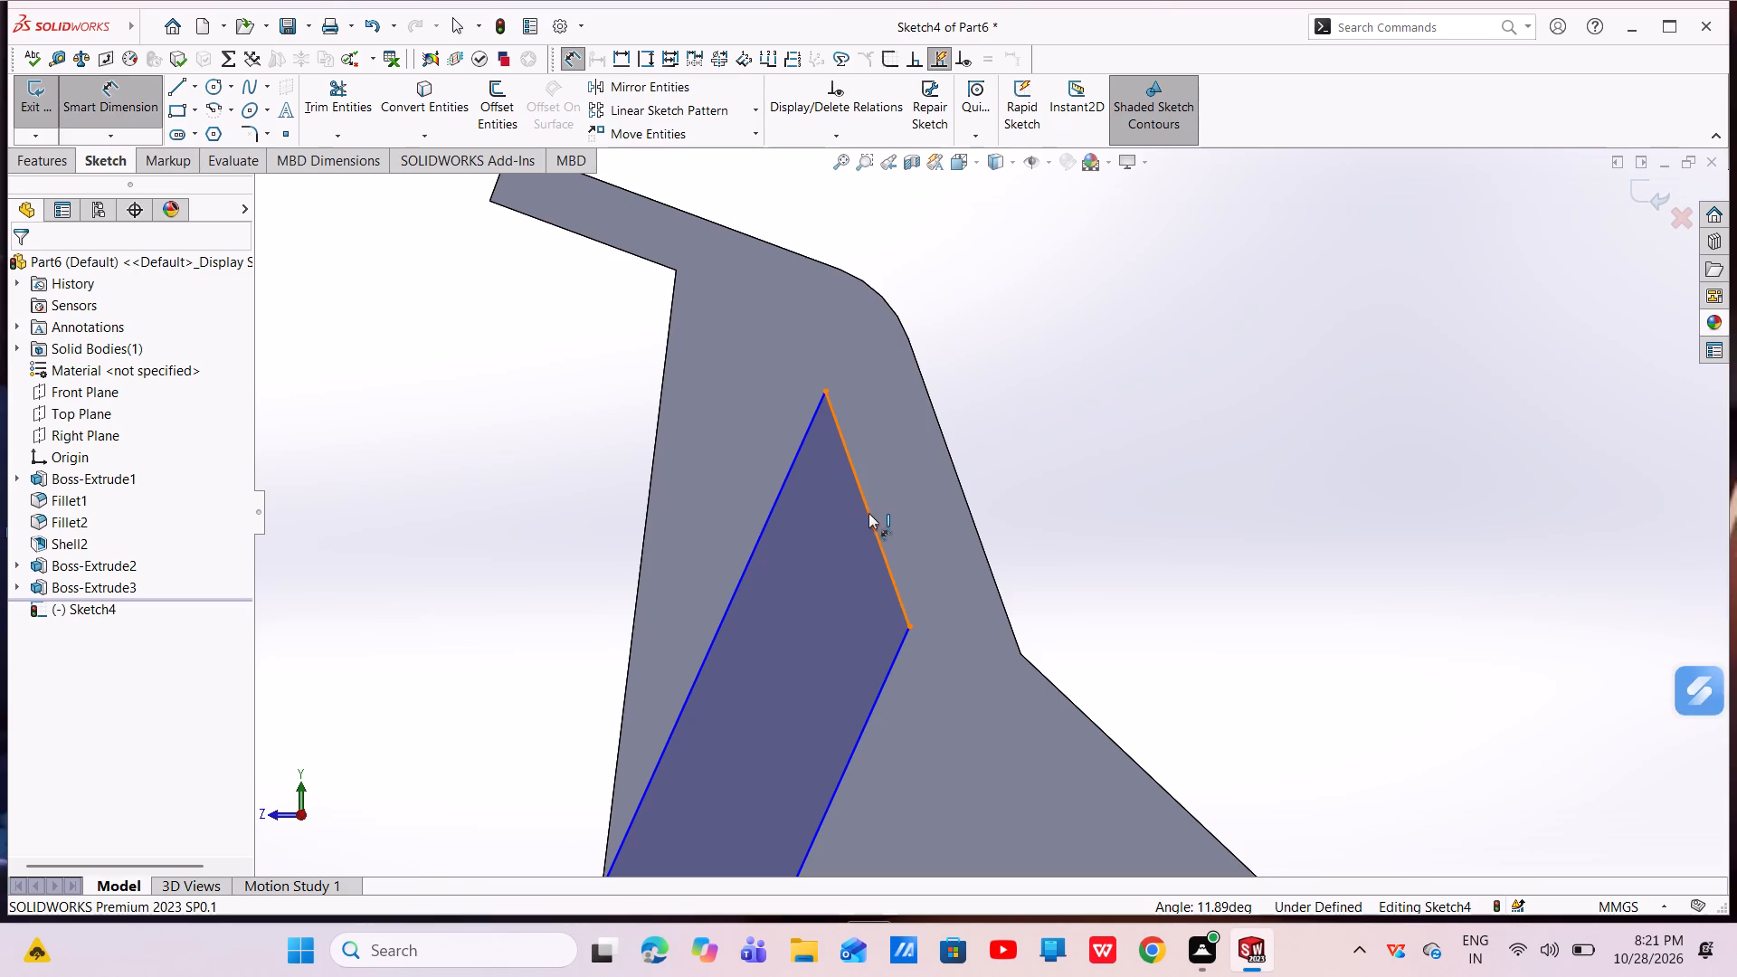
pyautogui.click(960, 479)
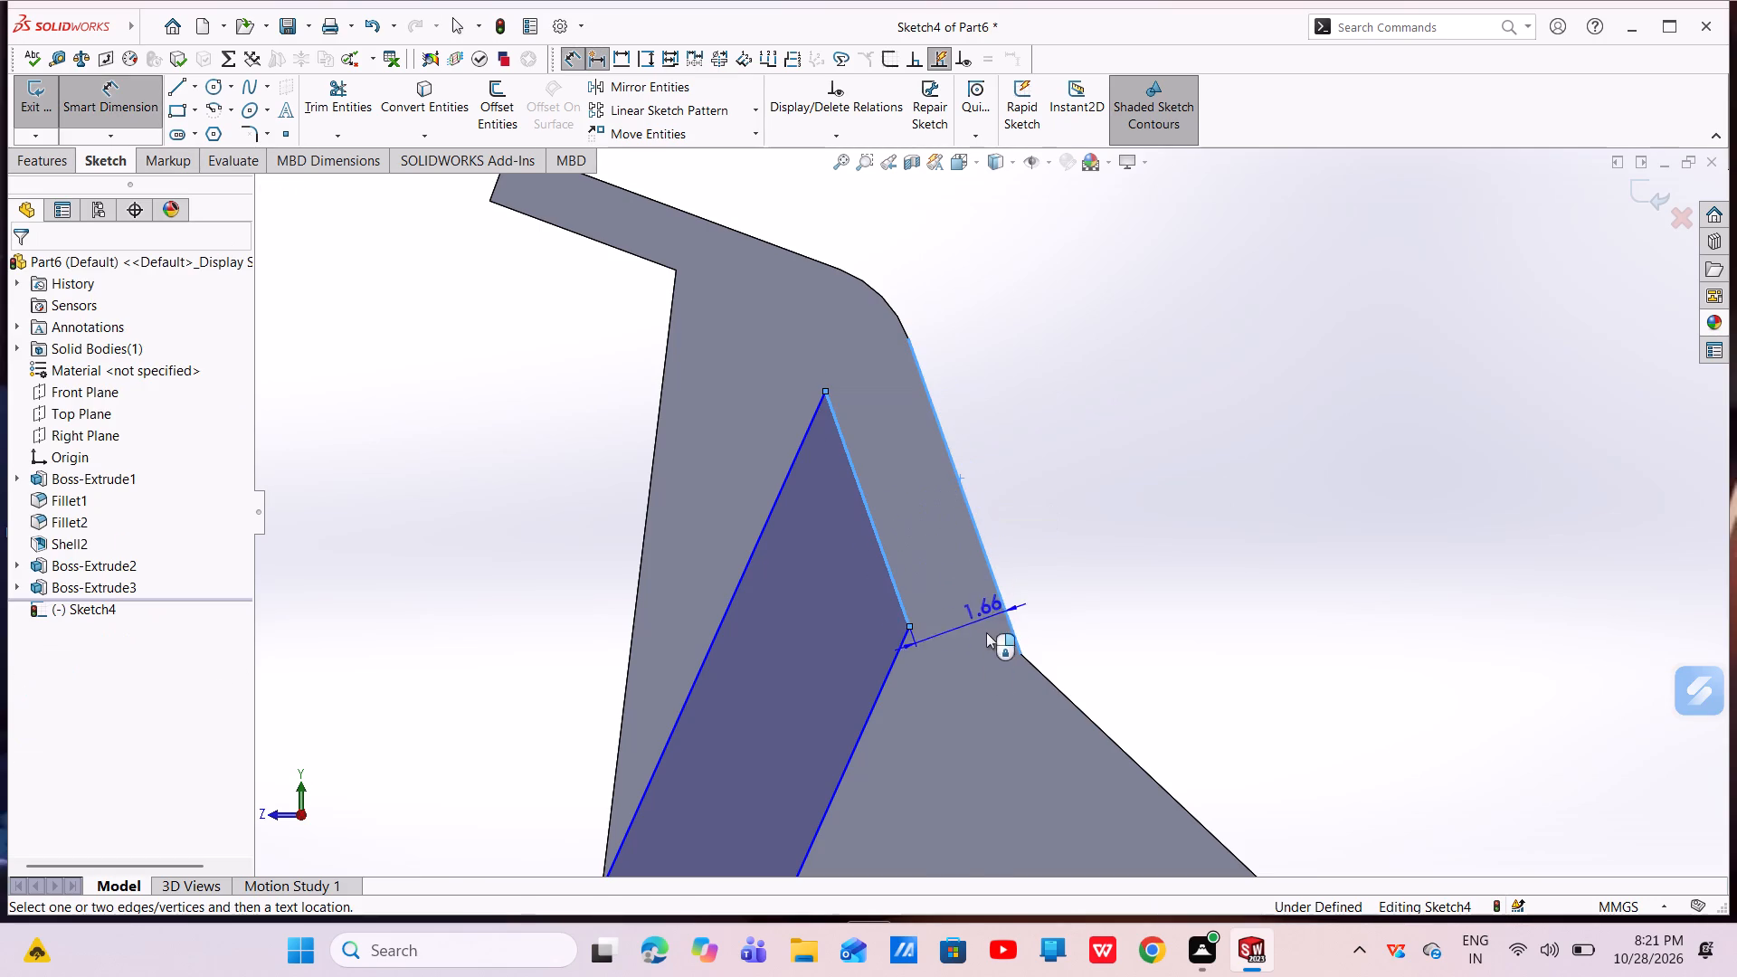
pyautogui.click(978, 696)
pyautogui.press('BackSpace')
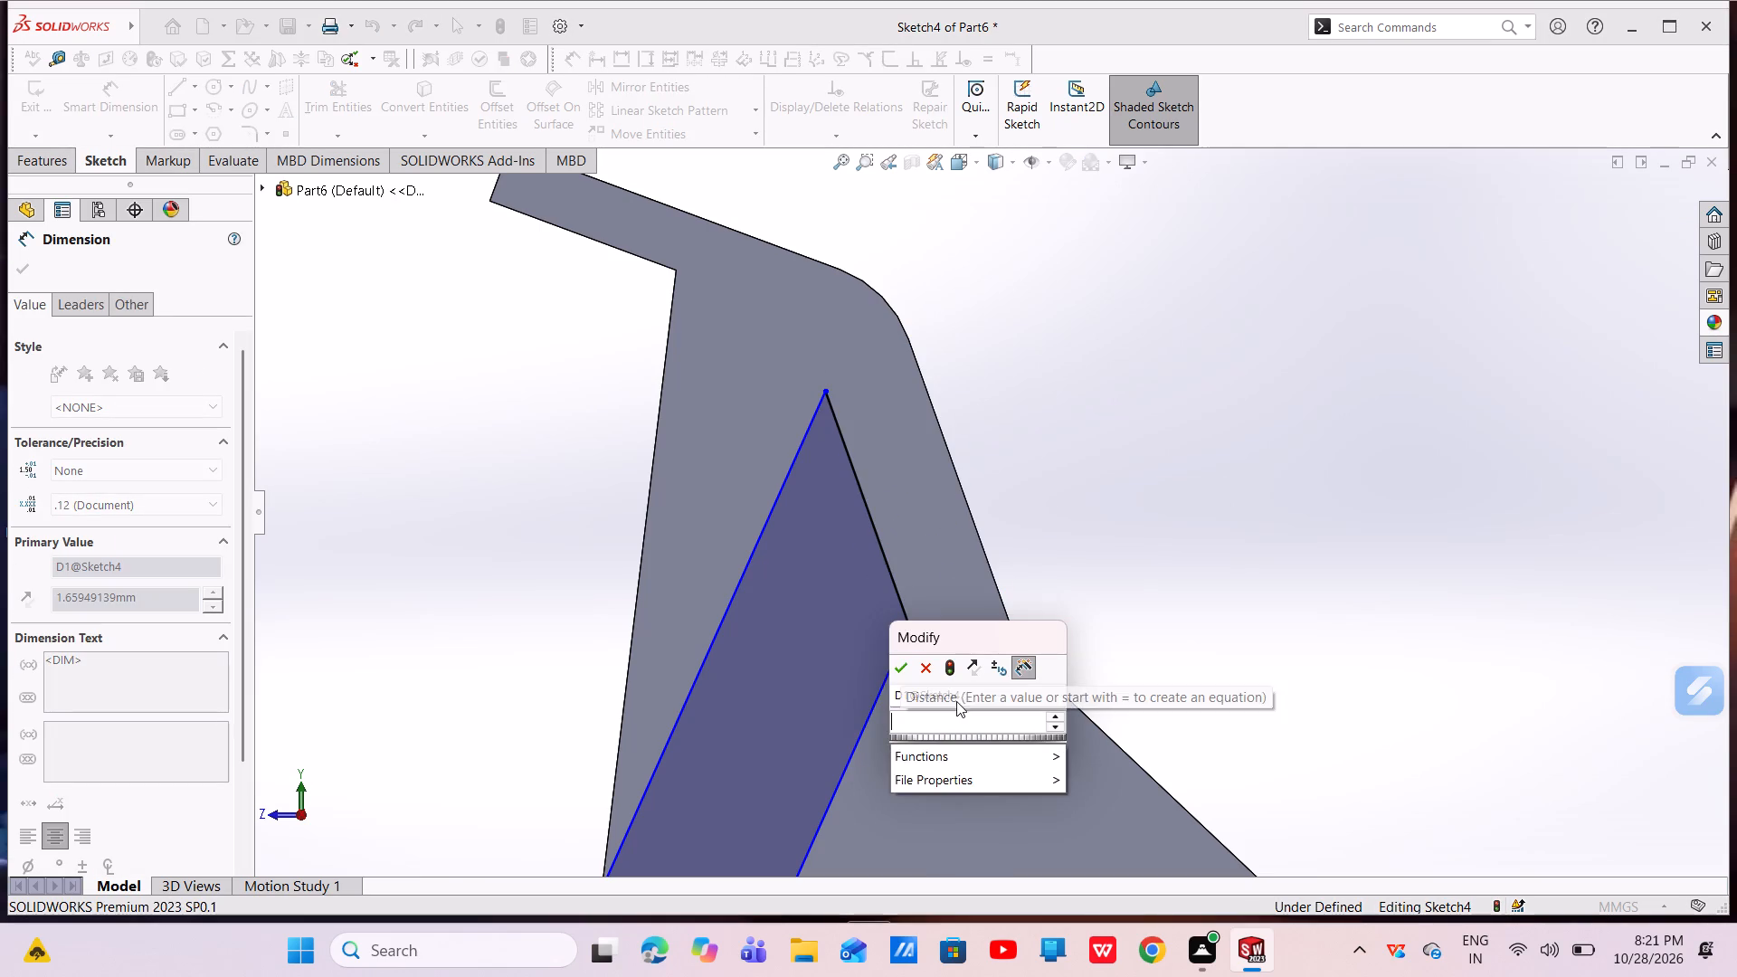
pyautogui.press('1')
pyautogui.press('Return')
# Examine the profile's lower end and how it sits against the thicker bottom strip and the slanted wall edge.
pyautogui.scroll(6, 933, 575)
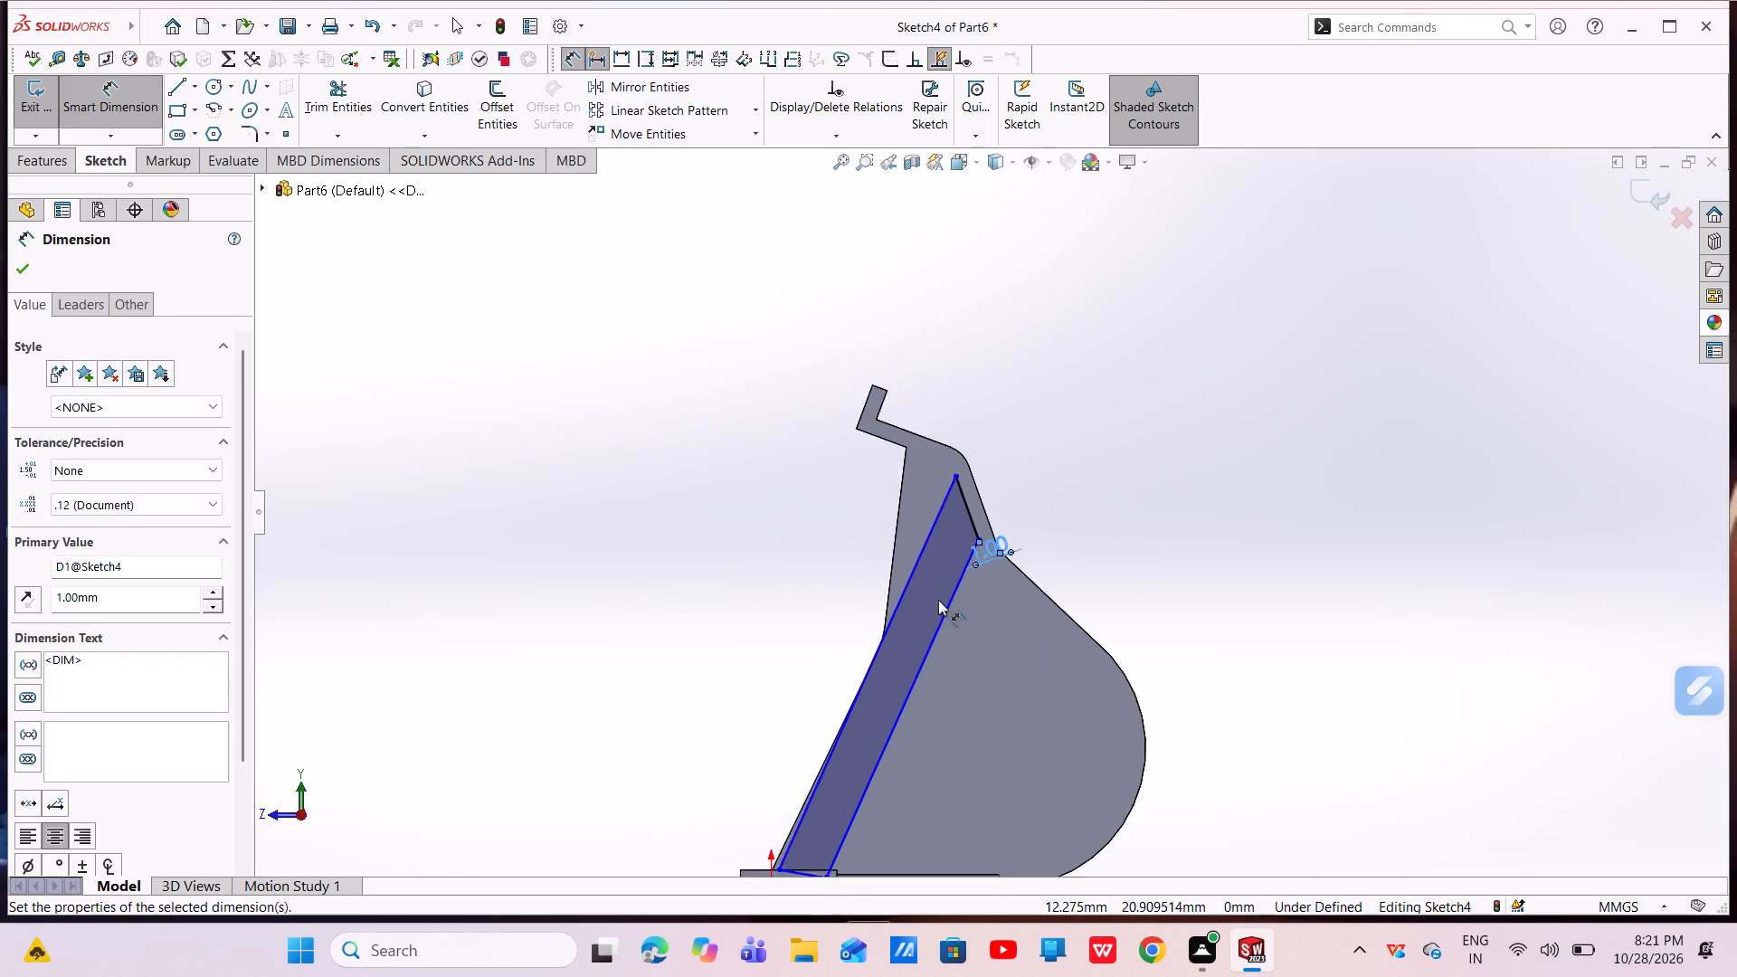
pyautogui.scroll(5, 938, 600)
pyautogui.scroll(-5, 925, 697)
pyautogui.scroll(-3, 886, 612)
pyautogui.scroll(1, 886, 612)
pyautogui.scroll(-4, 886, 612)
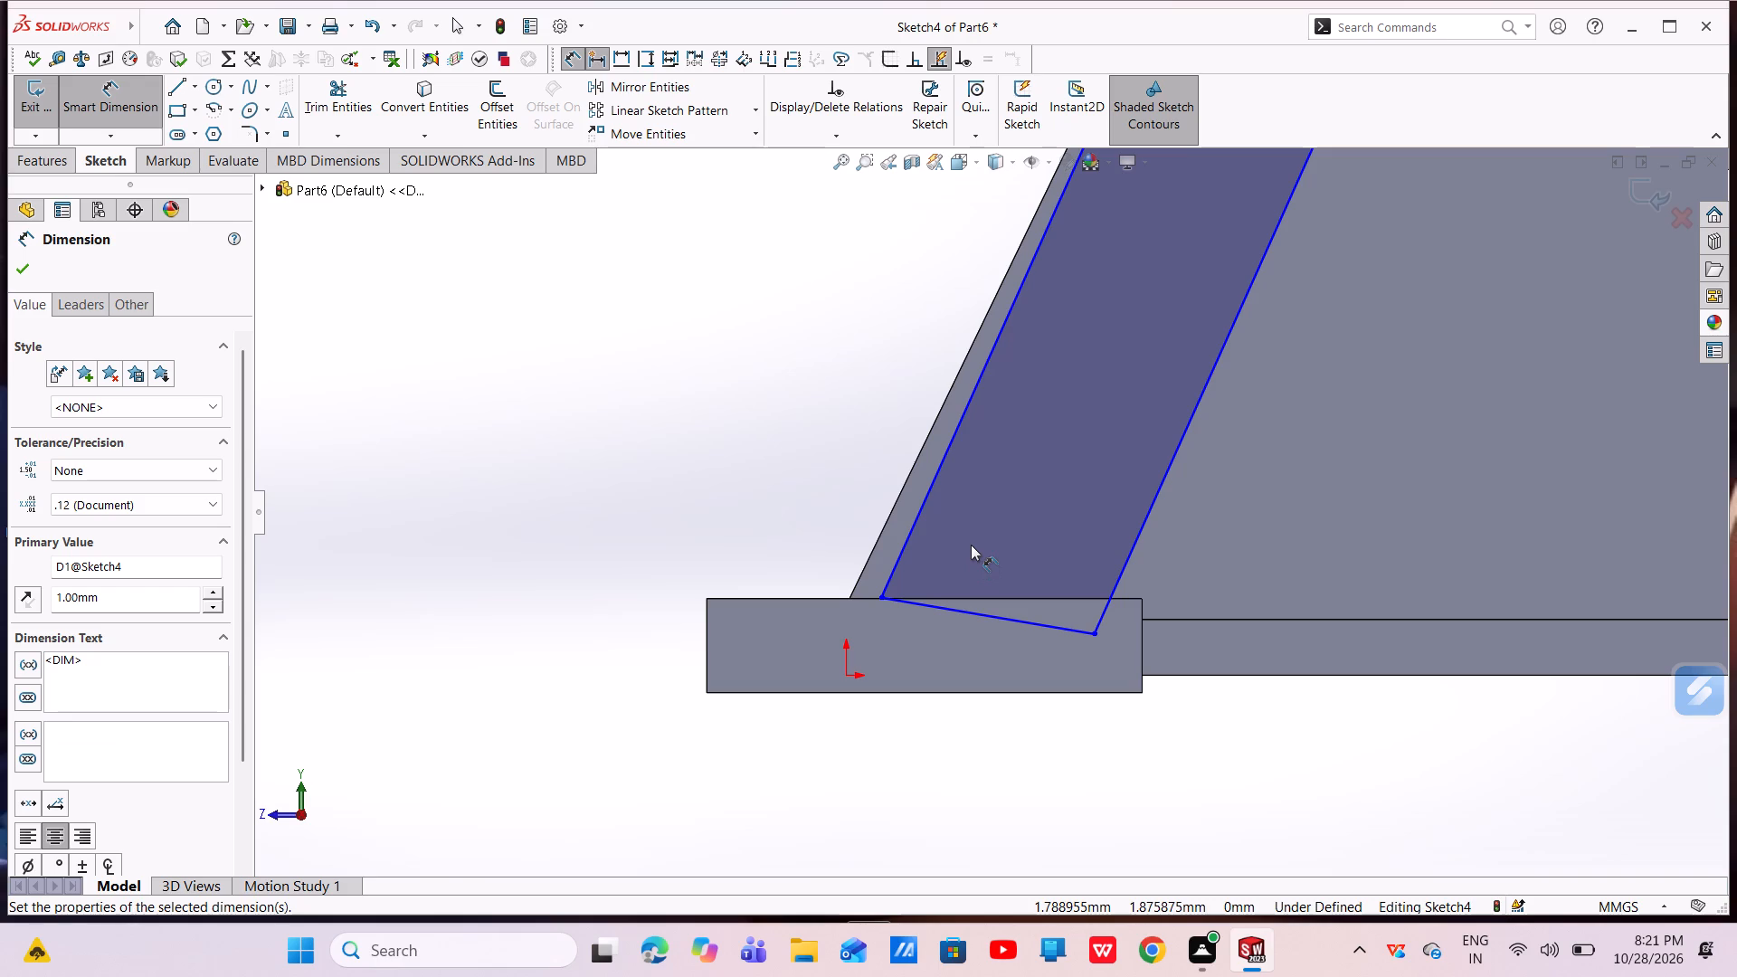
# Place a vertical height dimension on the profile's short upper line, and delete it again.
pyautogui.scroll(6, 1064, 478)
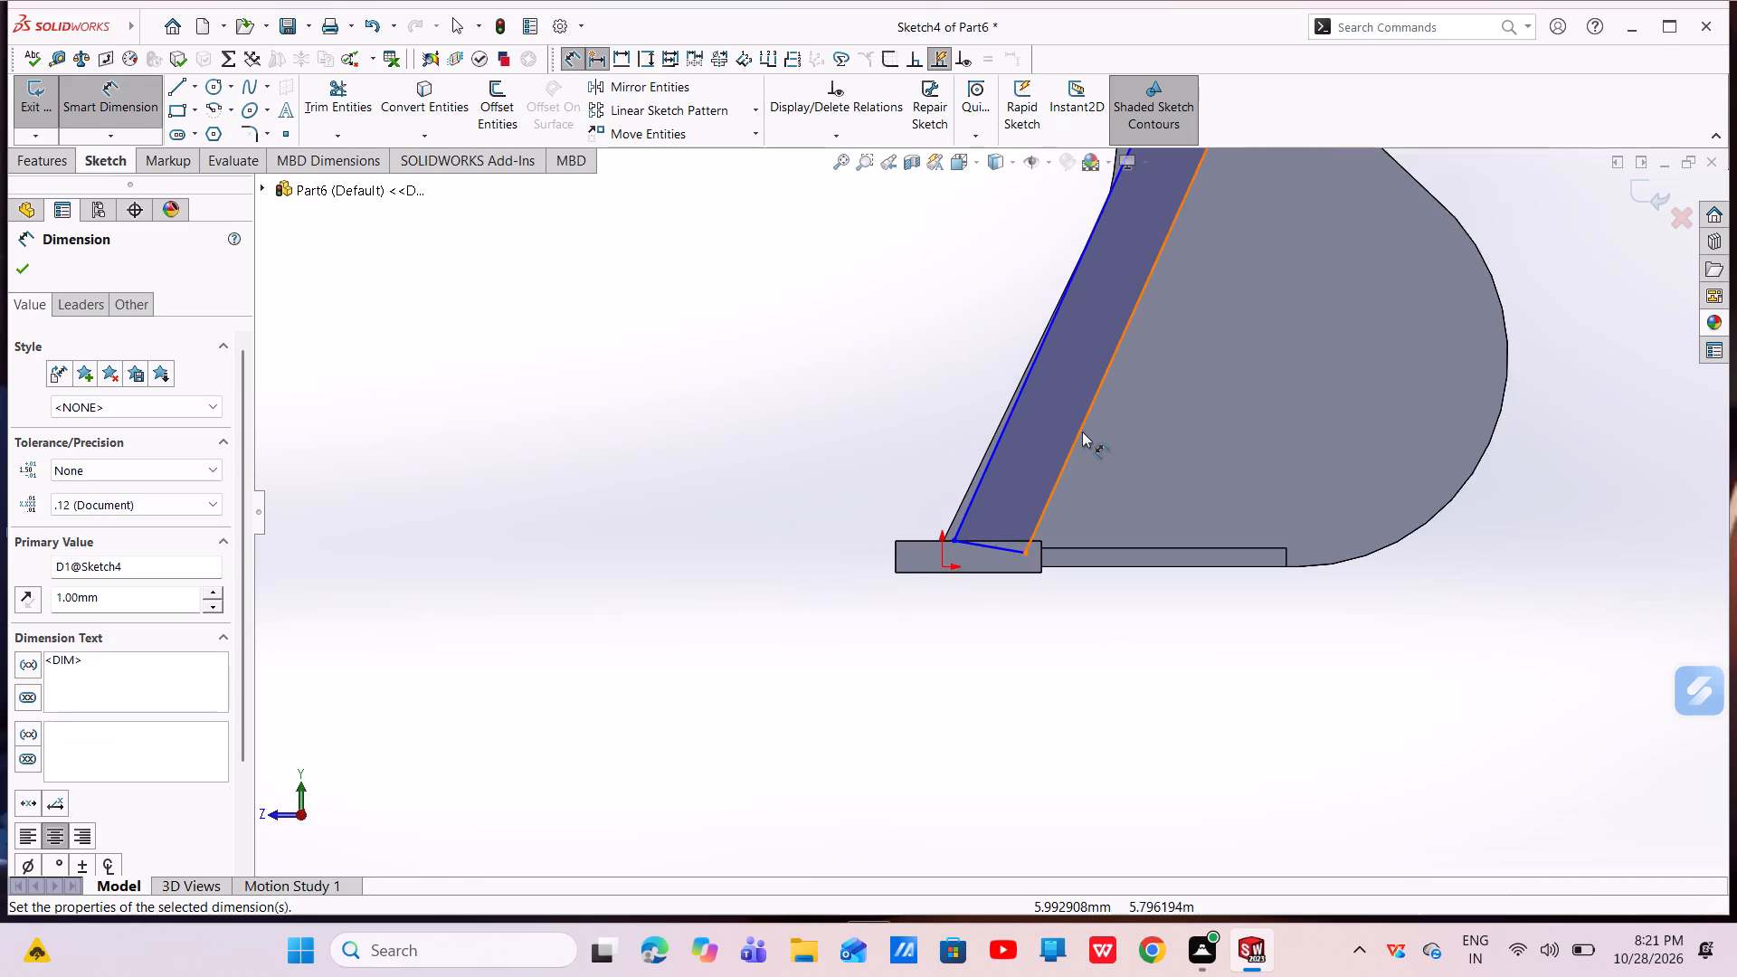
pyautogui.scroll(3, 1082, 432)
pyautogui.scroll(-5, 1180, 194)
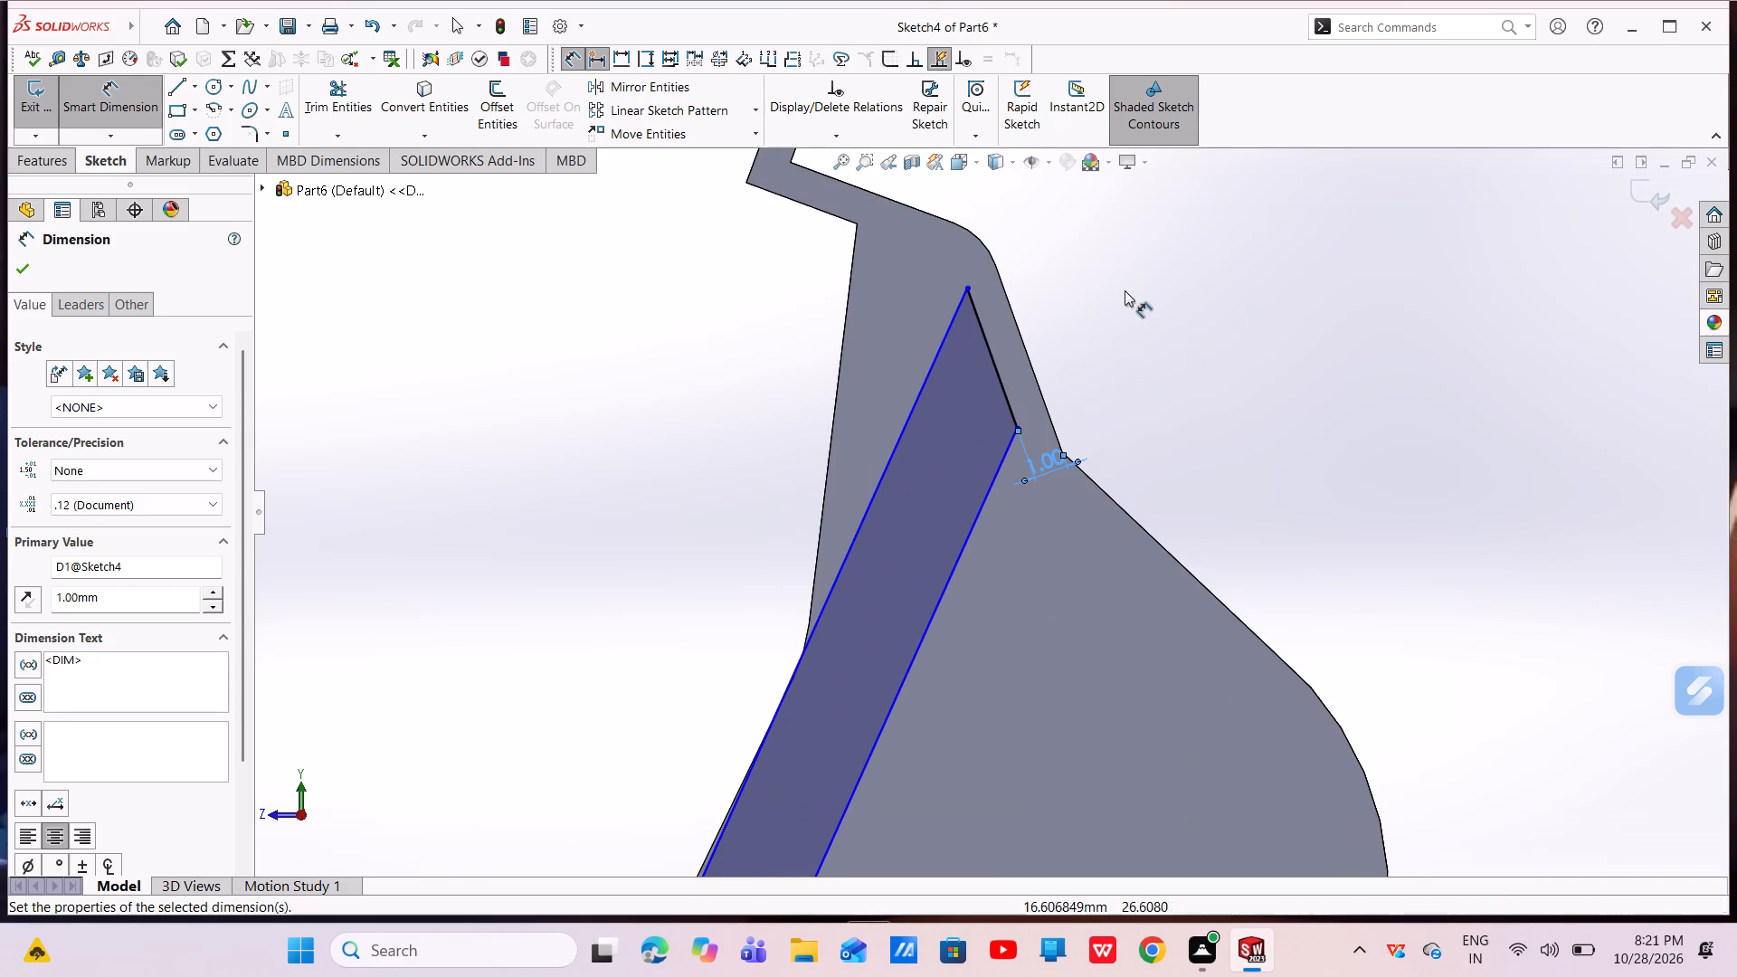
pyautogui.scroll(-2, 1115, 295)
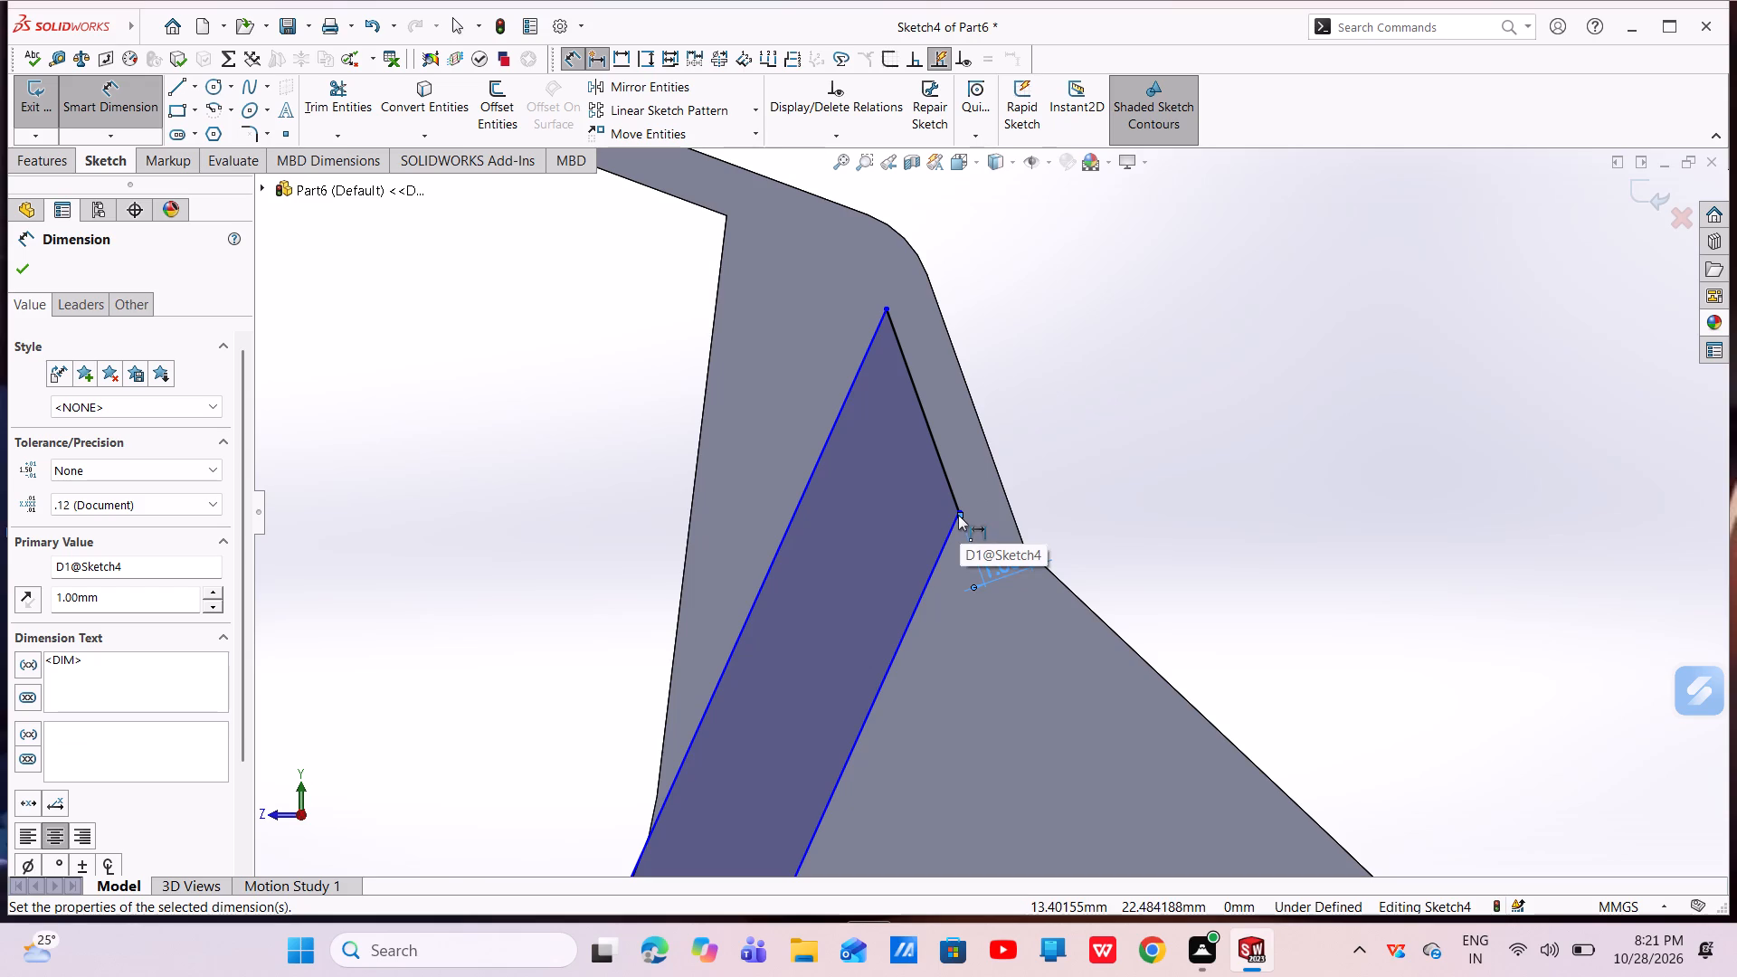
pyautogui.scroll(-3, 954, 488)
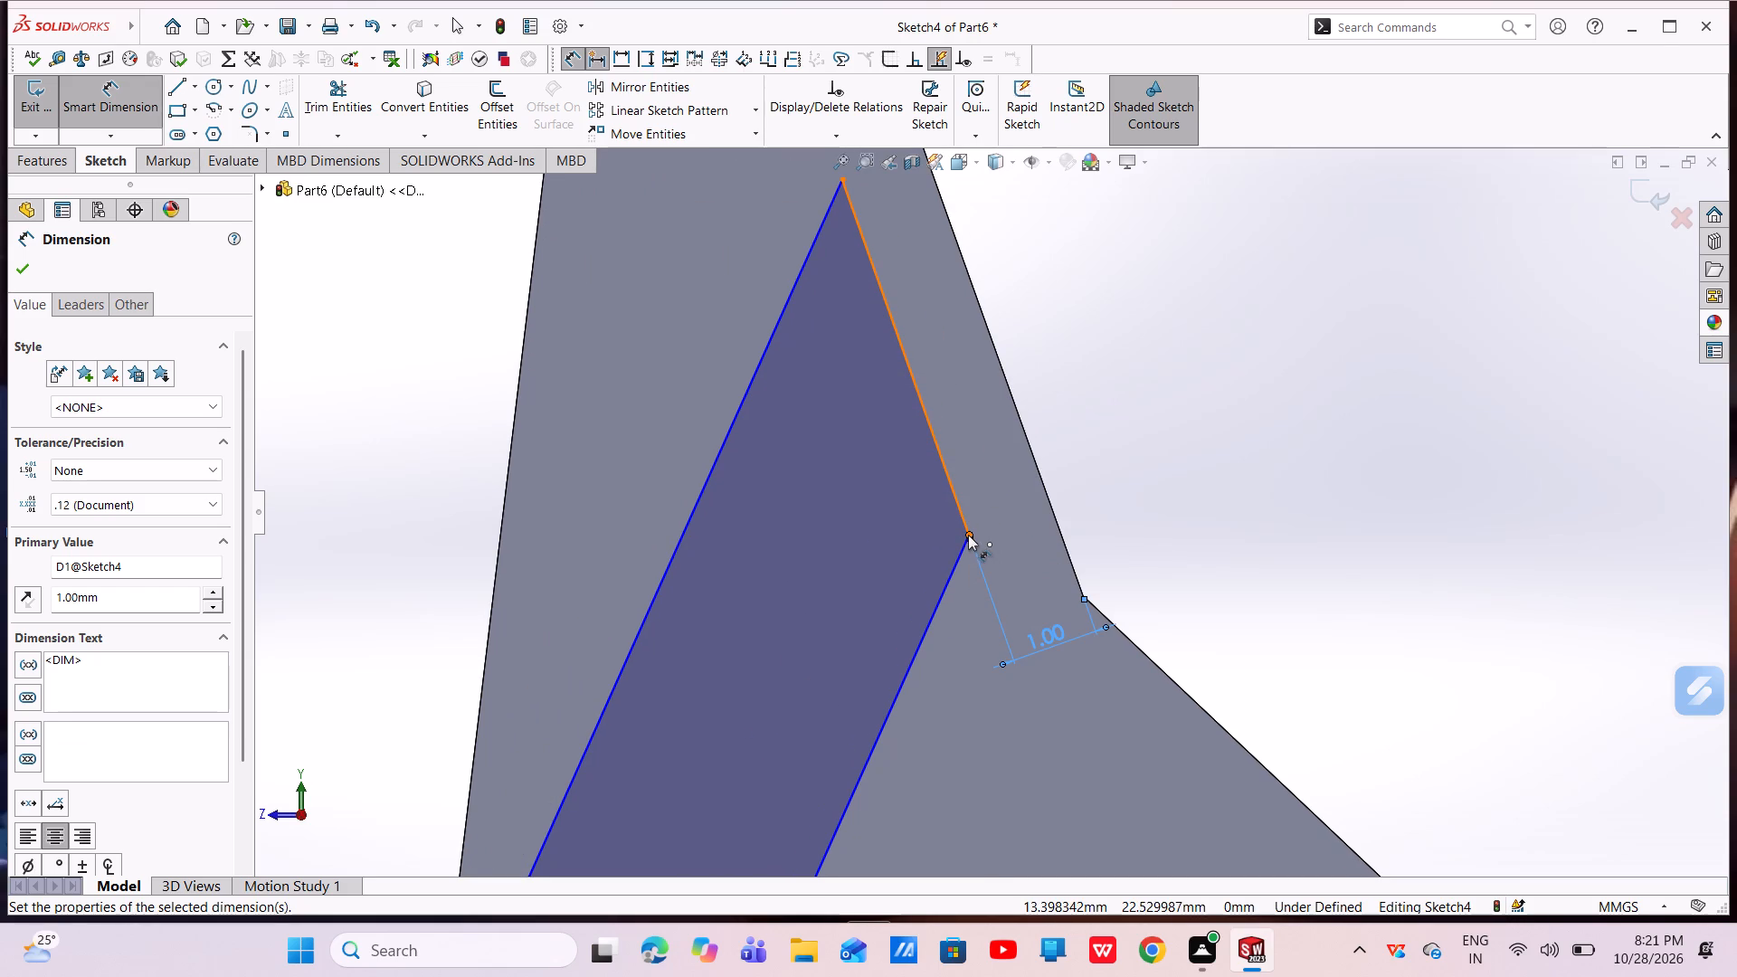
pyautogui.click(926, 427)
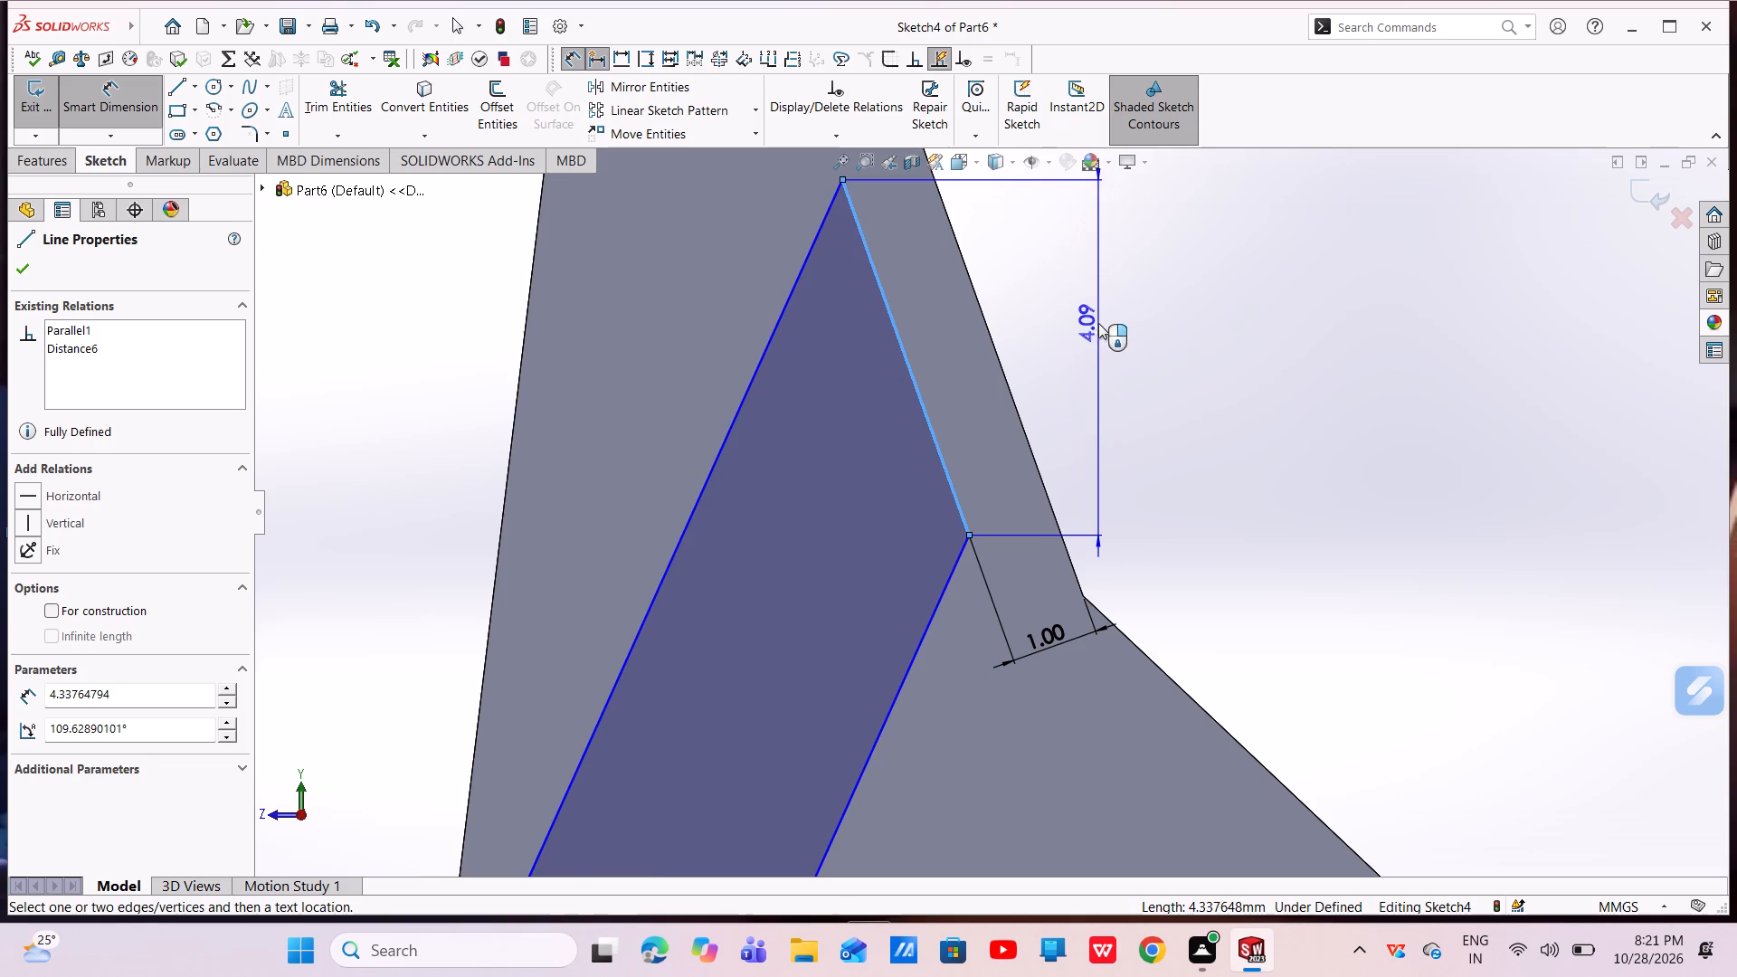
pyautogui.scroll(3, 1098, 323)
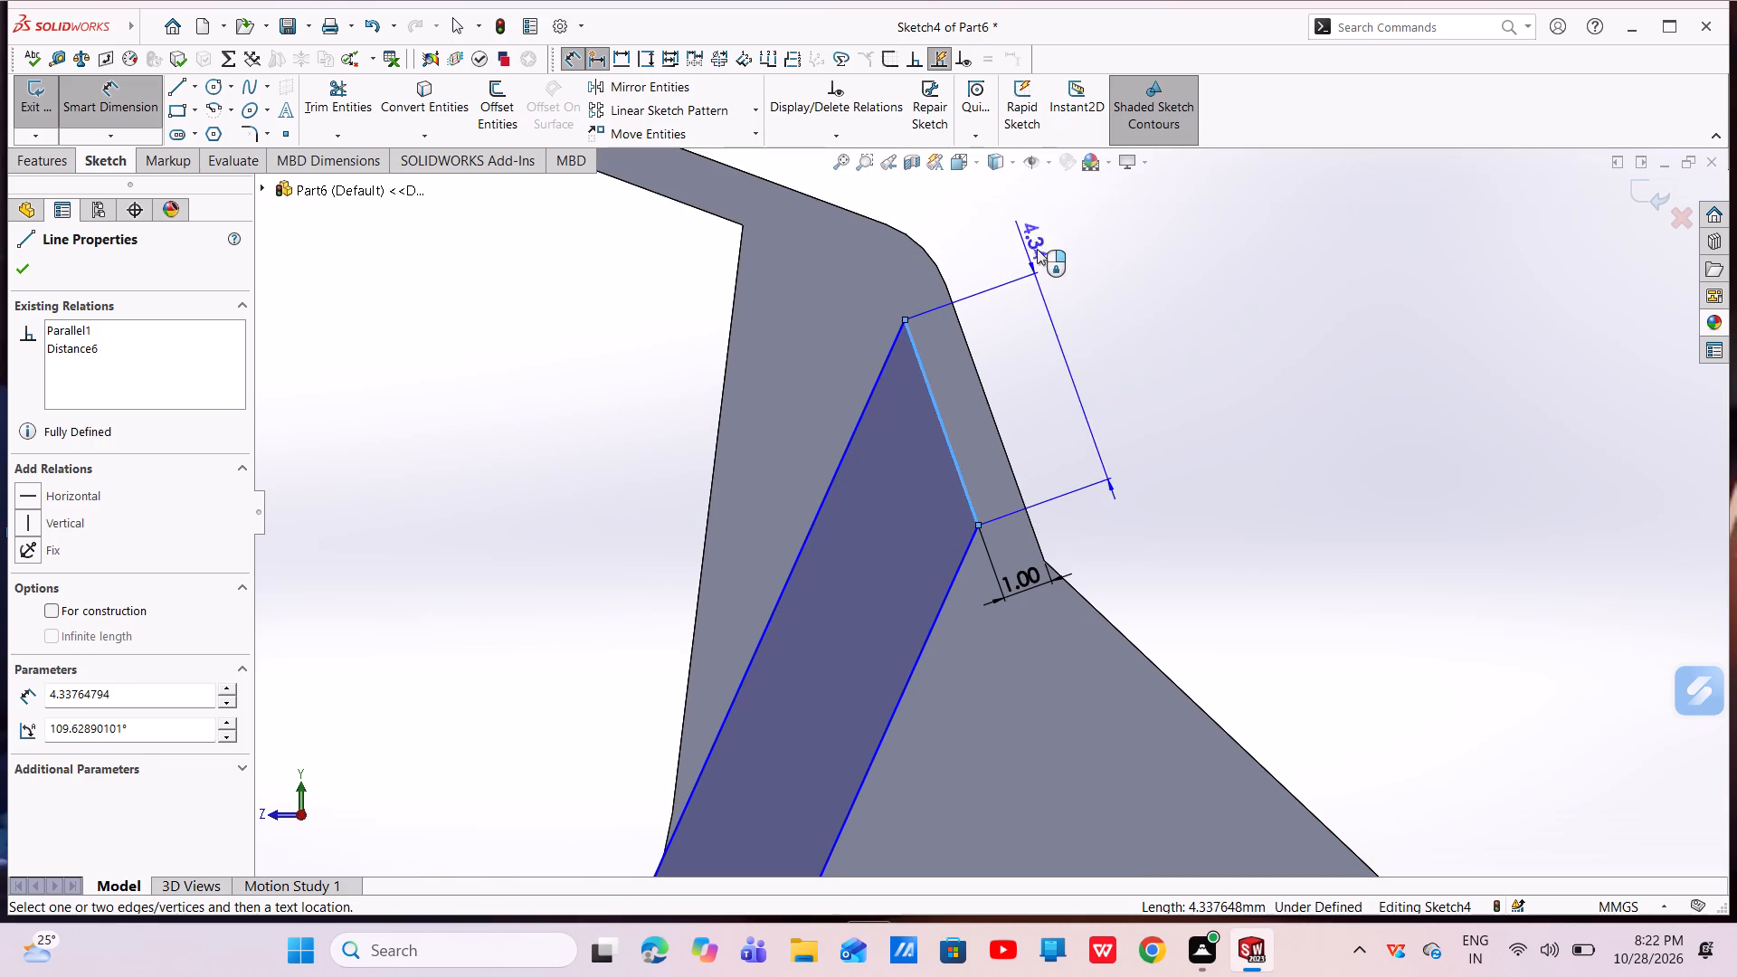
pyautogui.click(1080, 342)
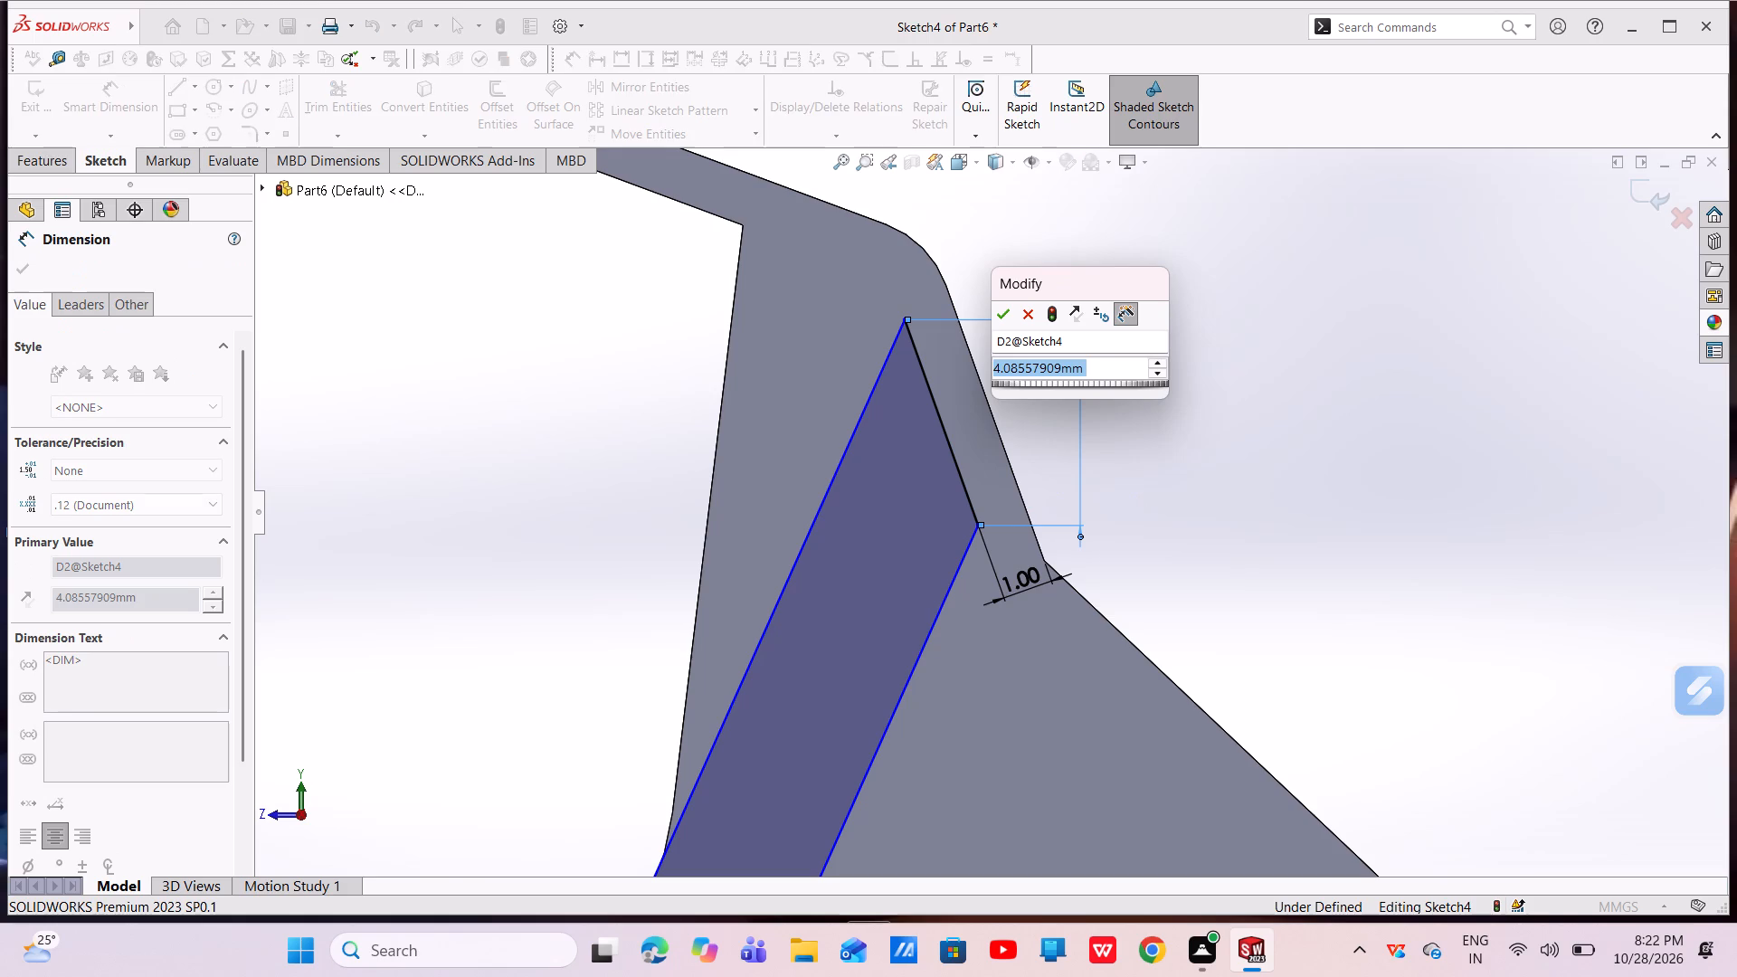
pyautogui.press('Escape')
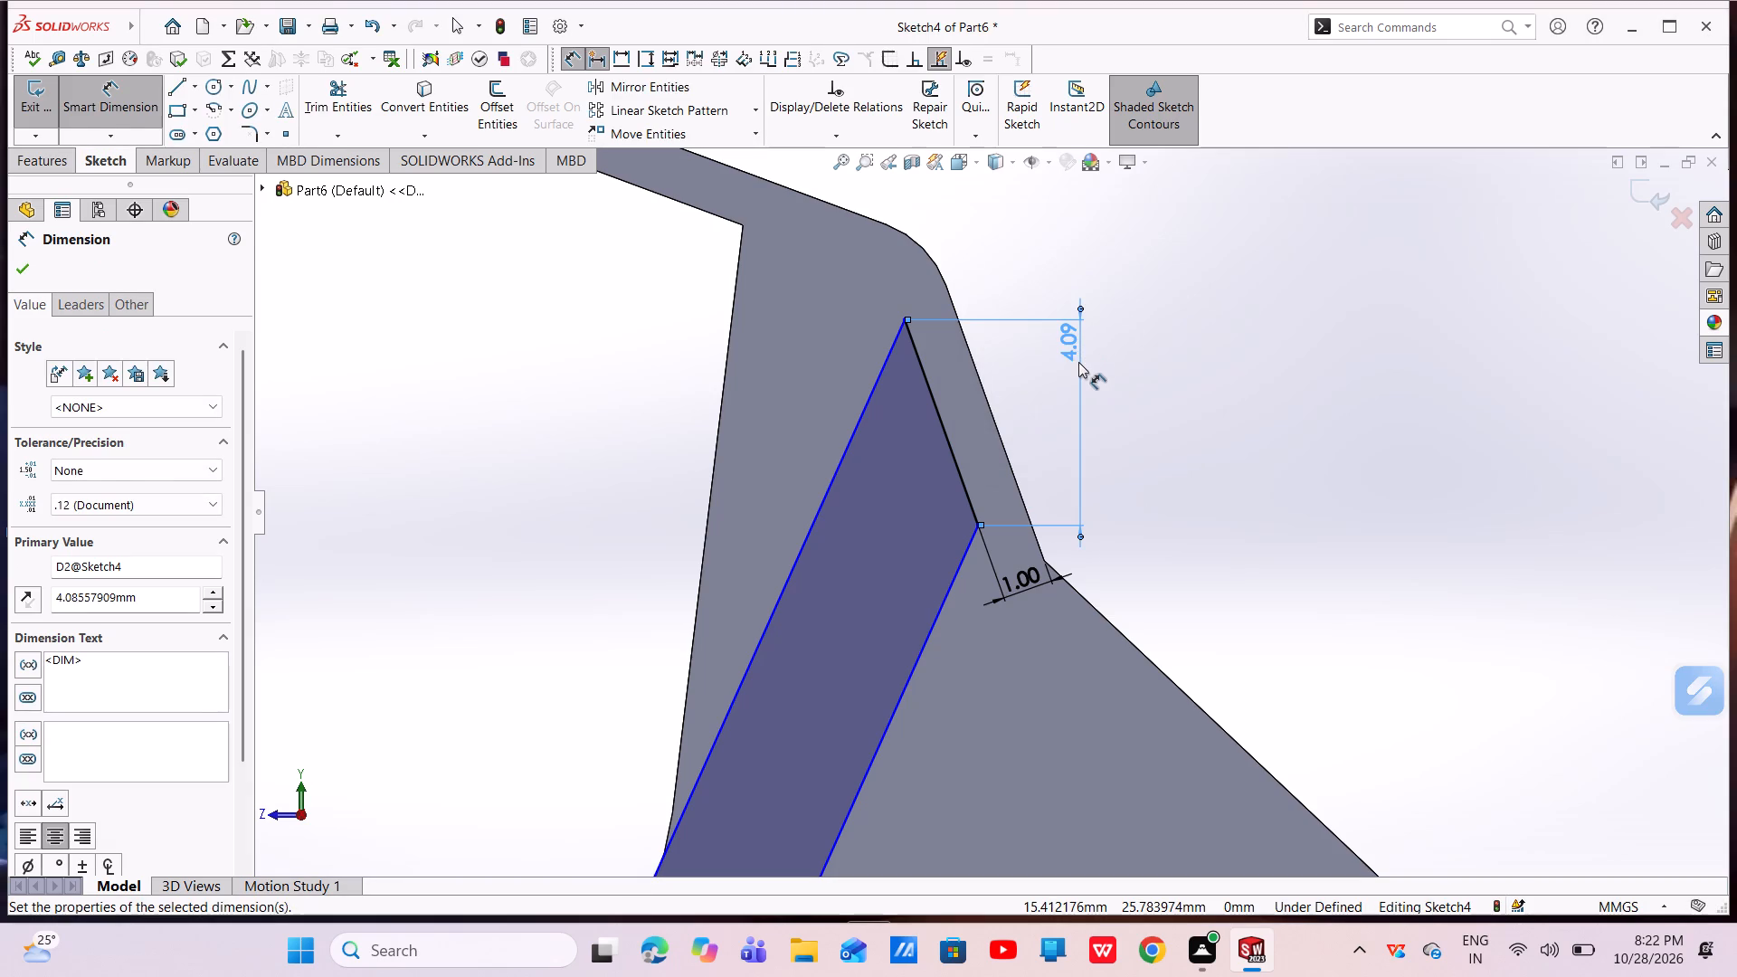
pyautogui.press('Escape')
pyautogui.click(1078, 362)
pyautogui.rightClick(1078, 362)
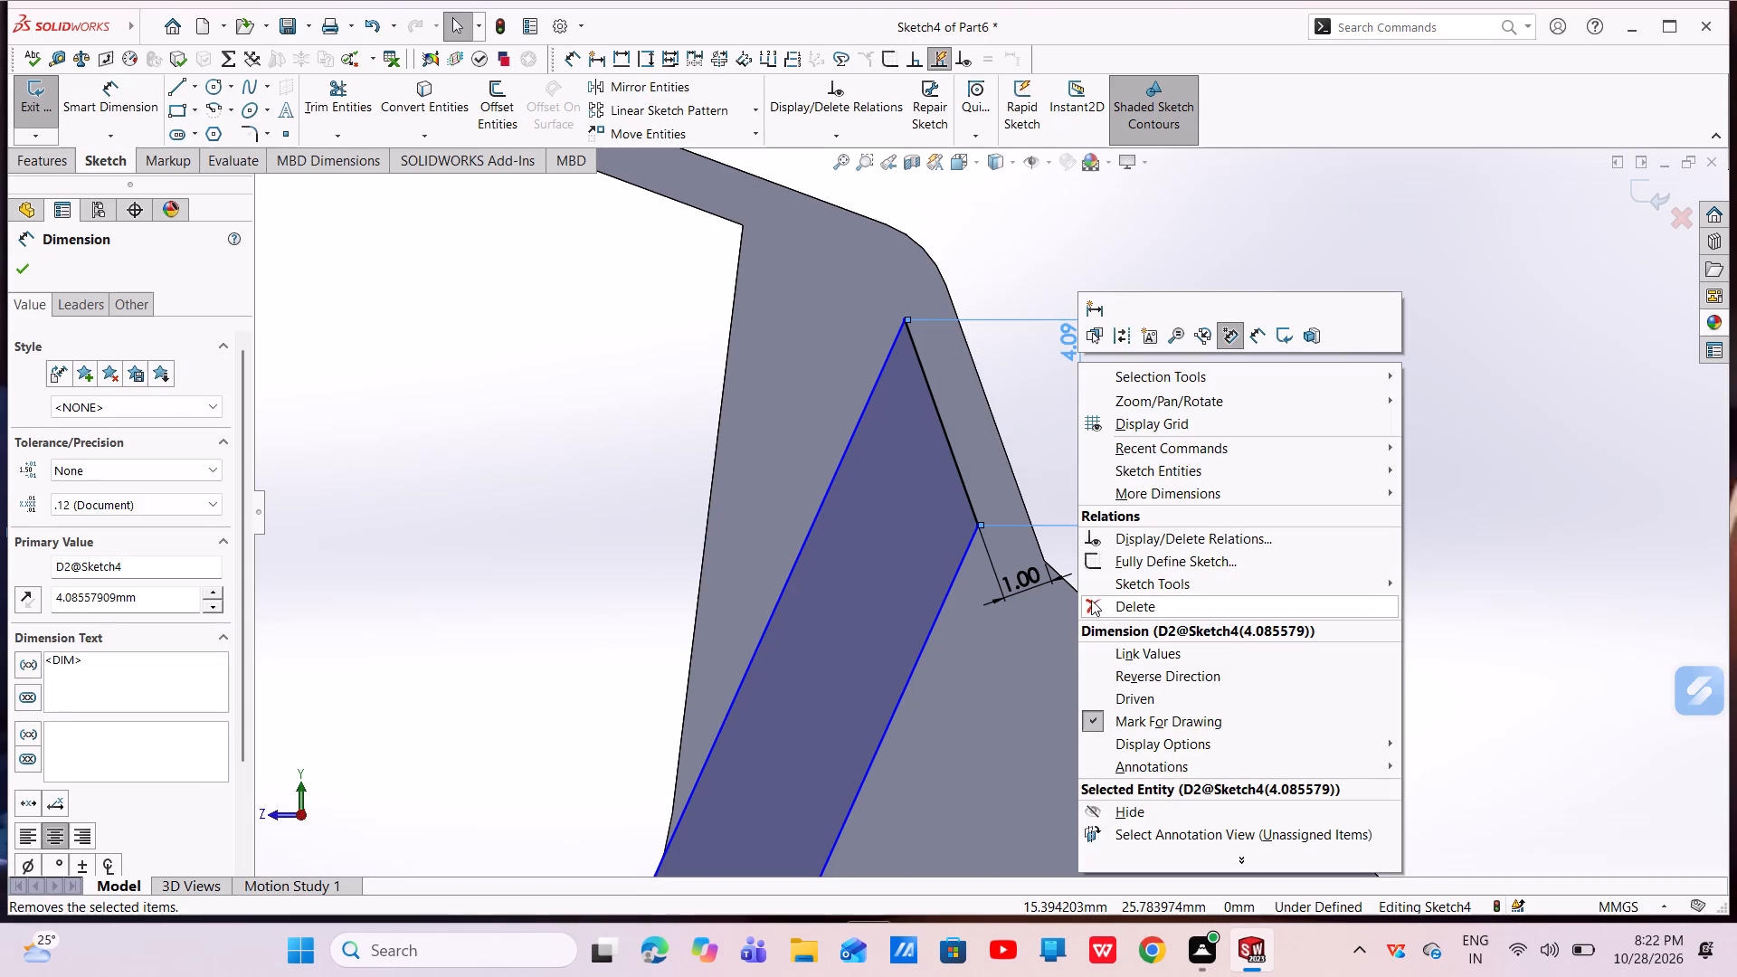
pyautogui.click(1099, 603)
# Dimension the true length of the profile's short upper line, measured along its slope, as 2 mm.
pyautogui.click(136, 108)
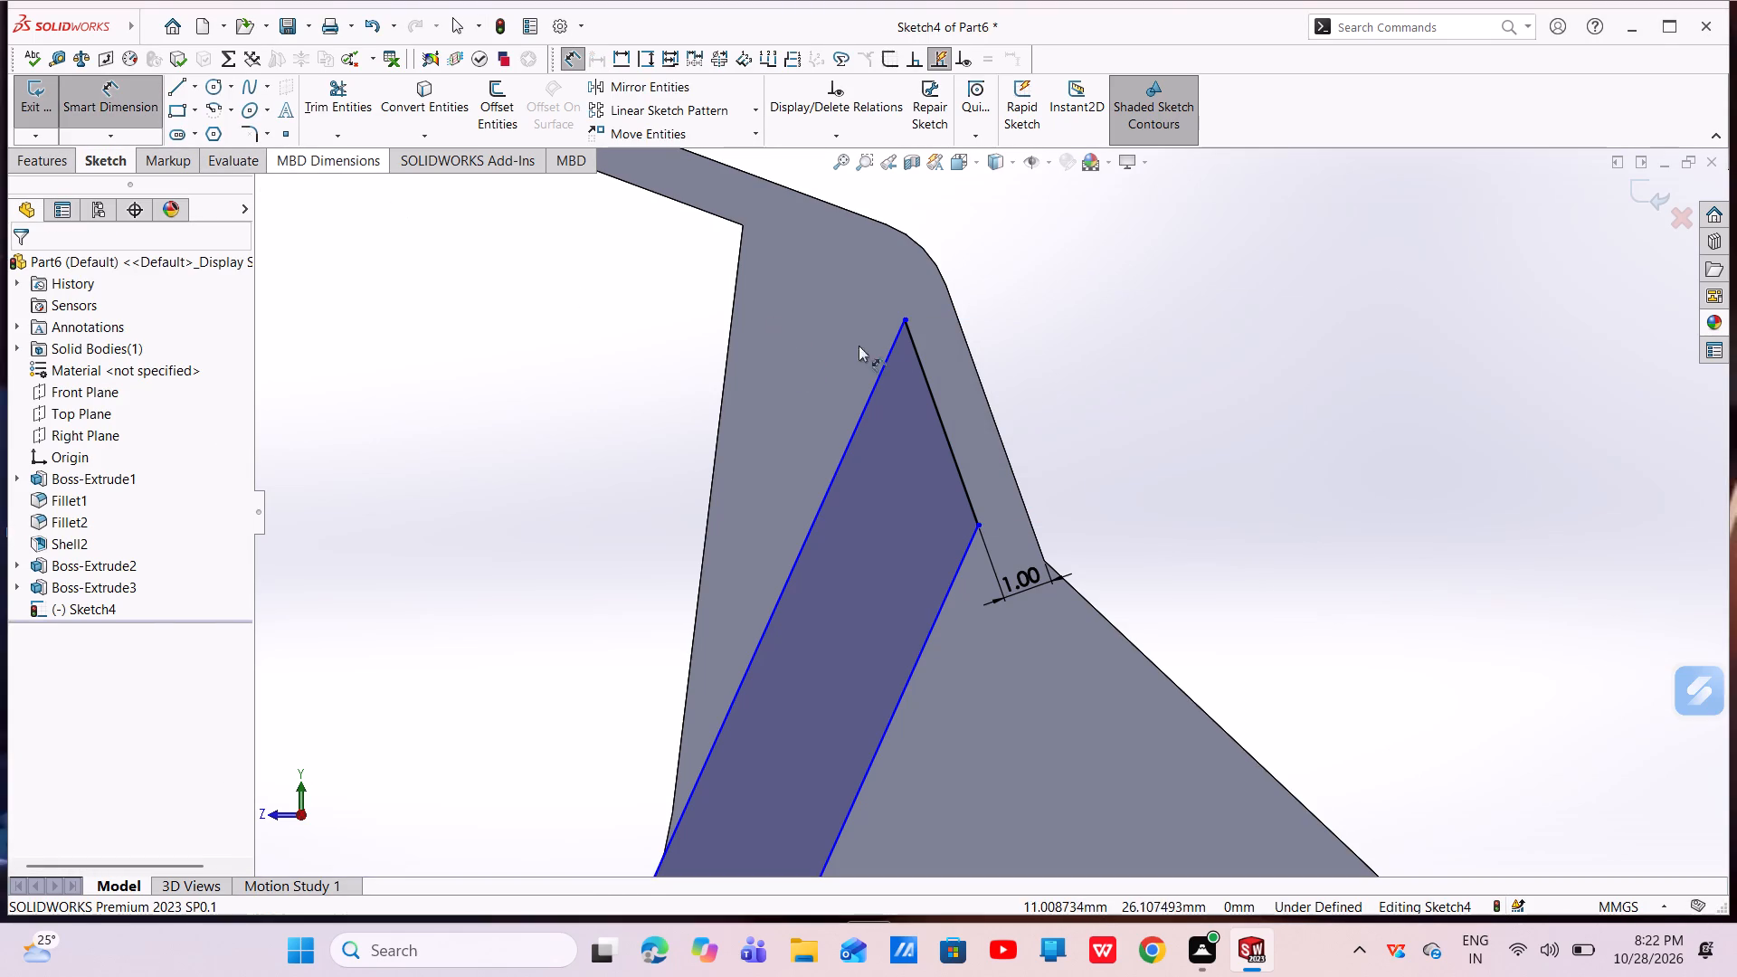
pyautogui.click(941, 420)
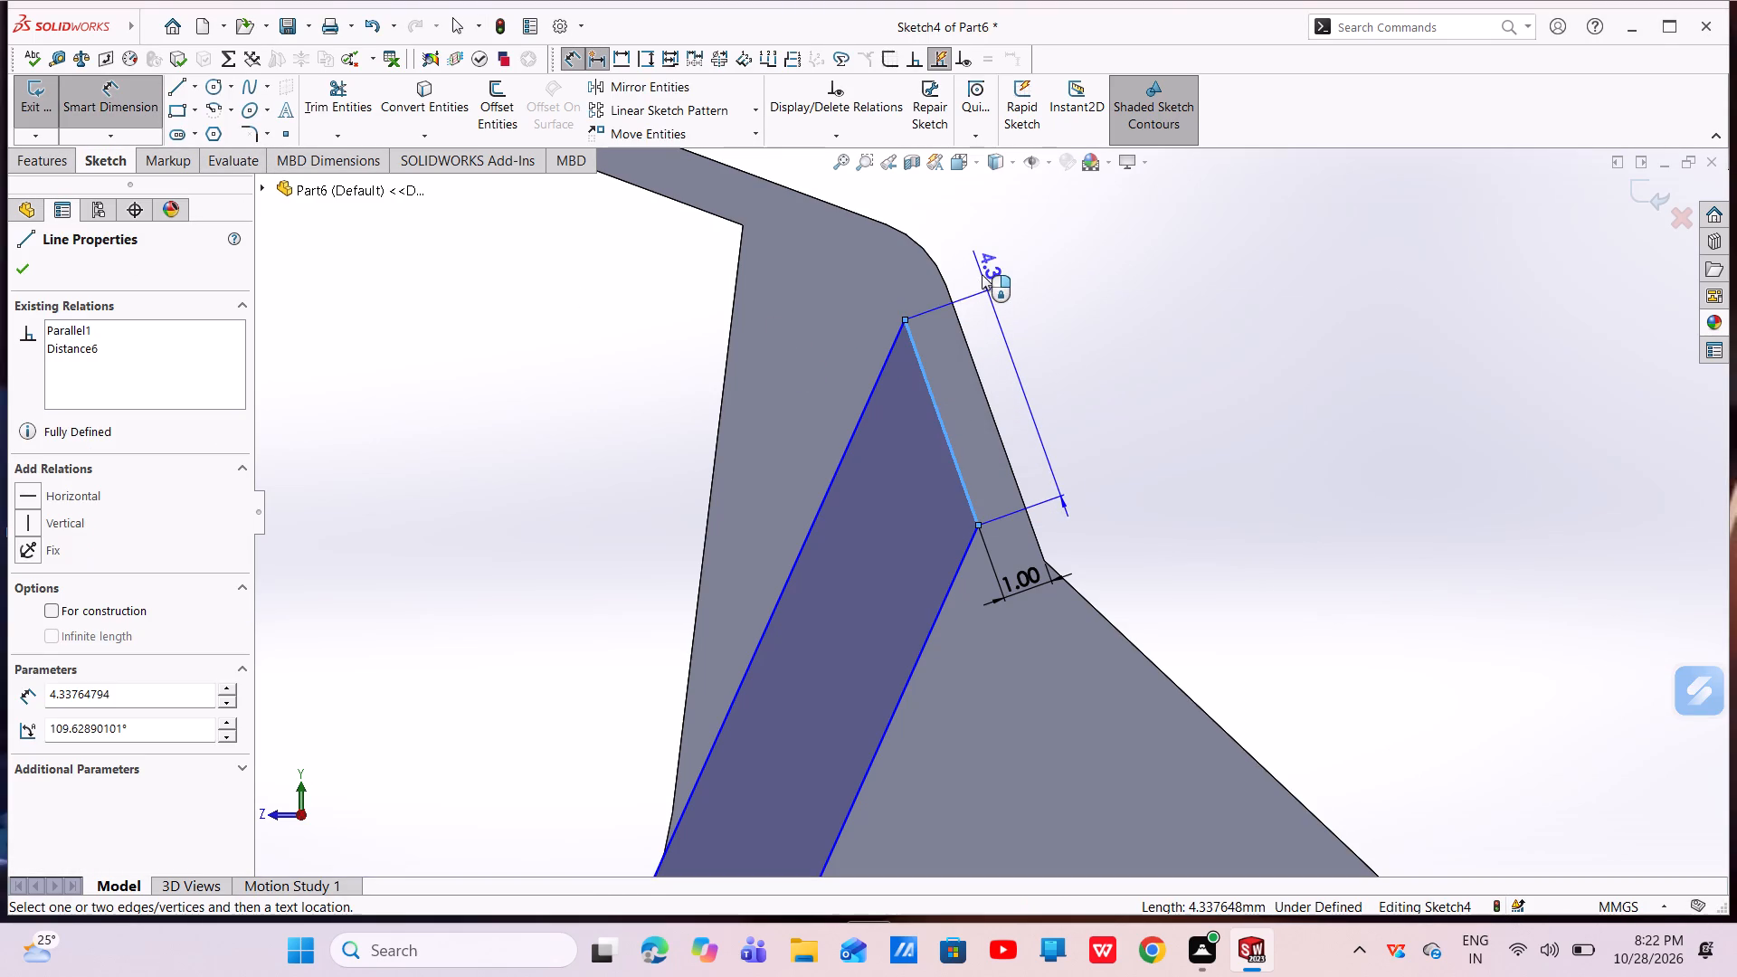
pyautogui.click(980, 261)
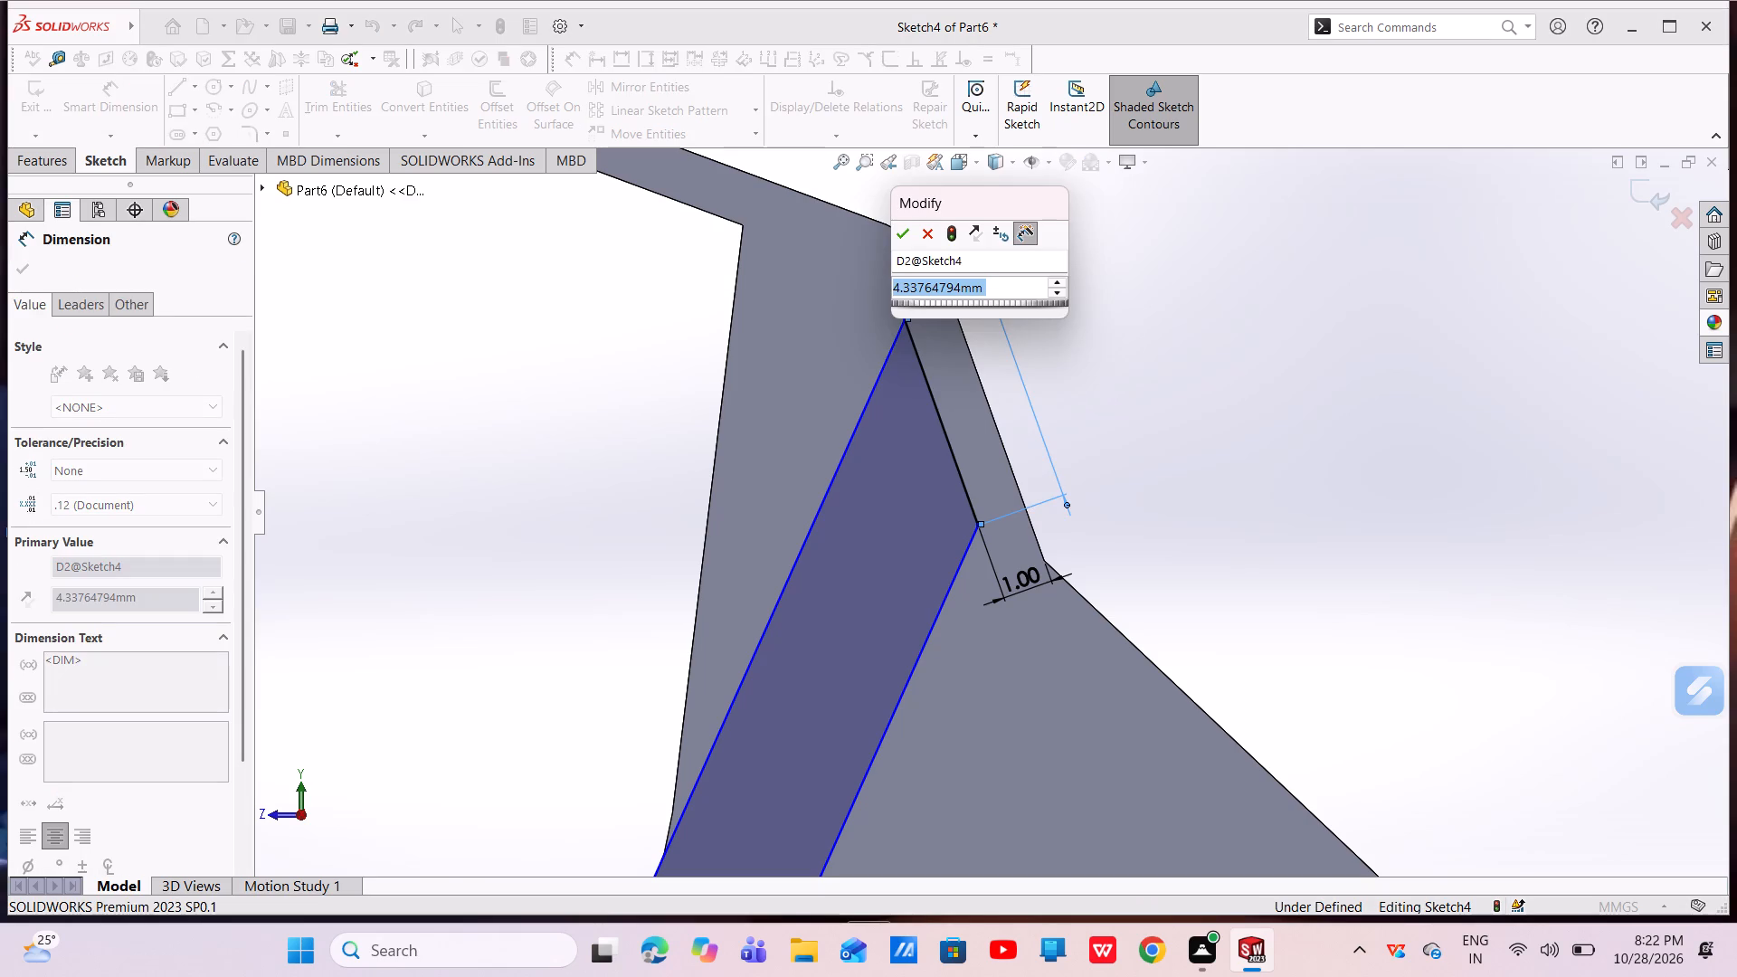
pyautogui.press('BackSpace')
pyautogui.press('2')
pyautogui.rightClick(979, 261)
pyautogui.press('Return')
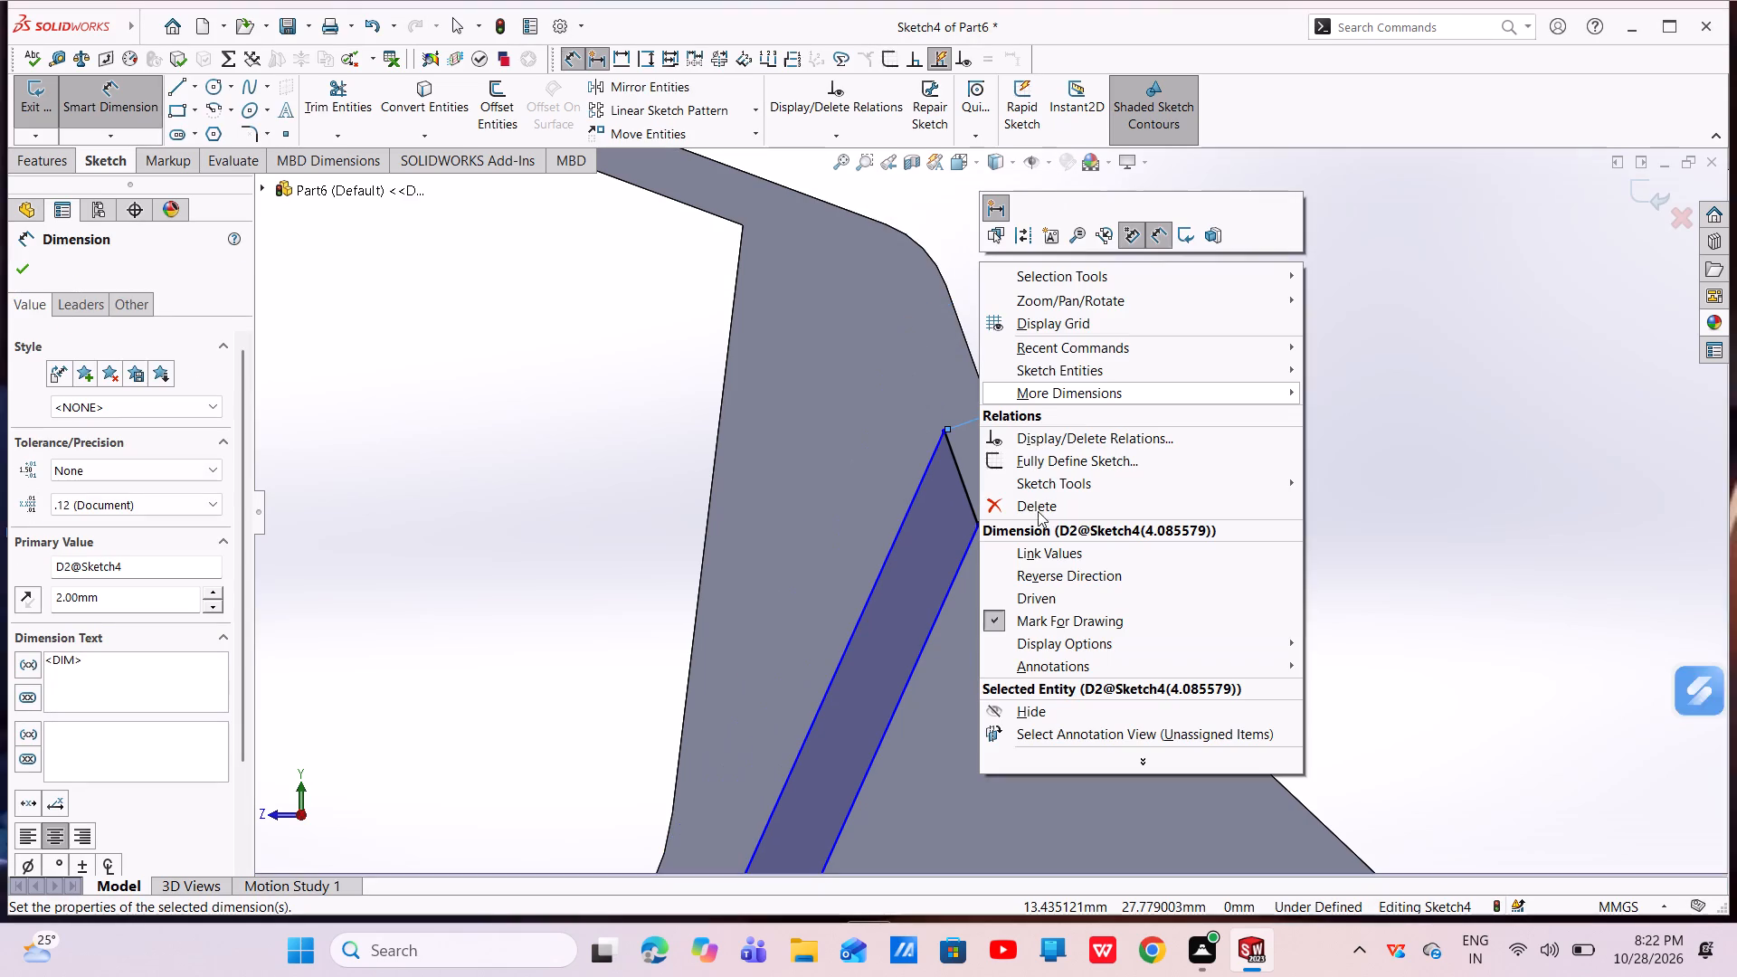
pyautogui.click(1412, 403)
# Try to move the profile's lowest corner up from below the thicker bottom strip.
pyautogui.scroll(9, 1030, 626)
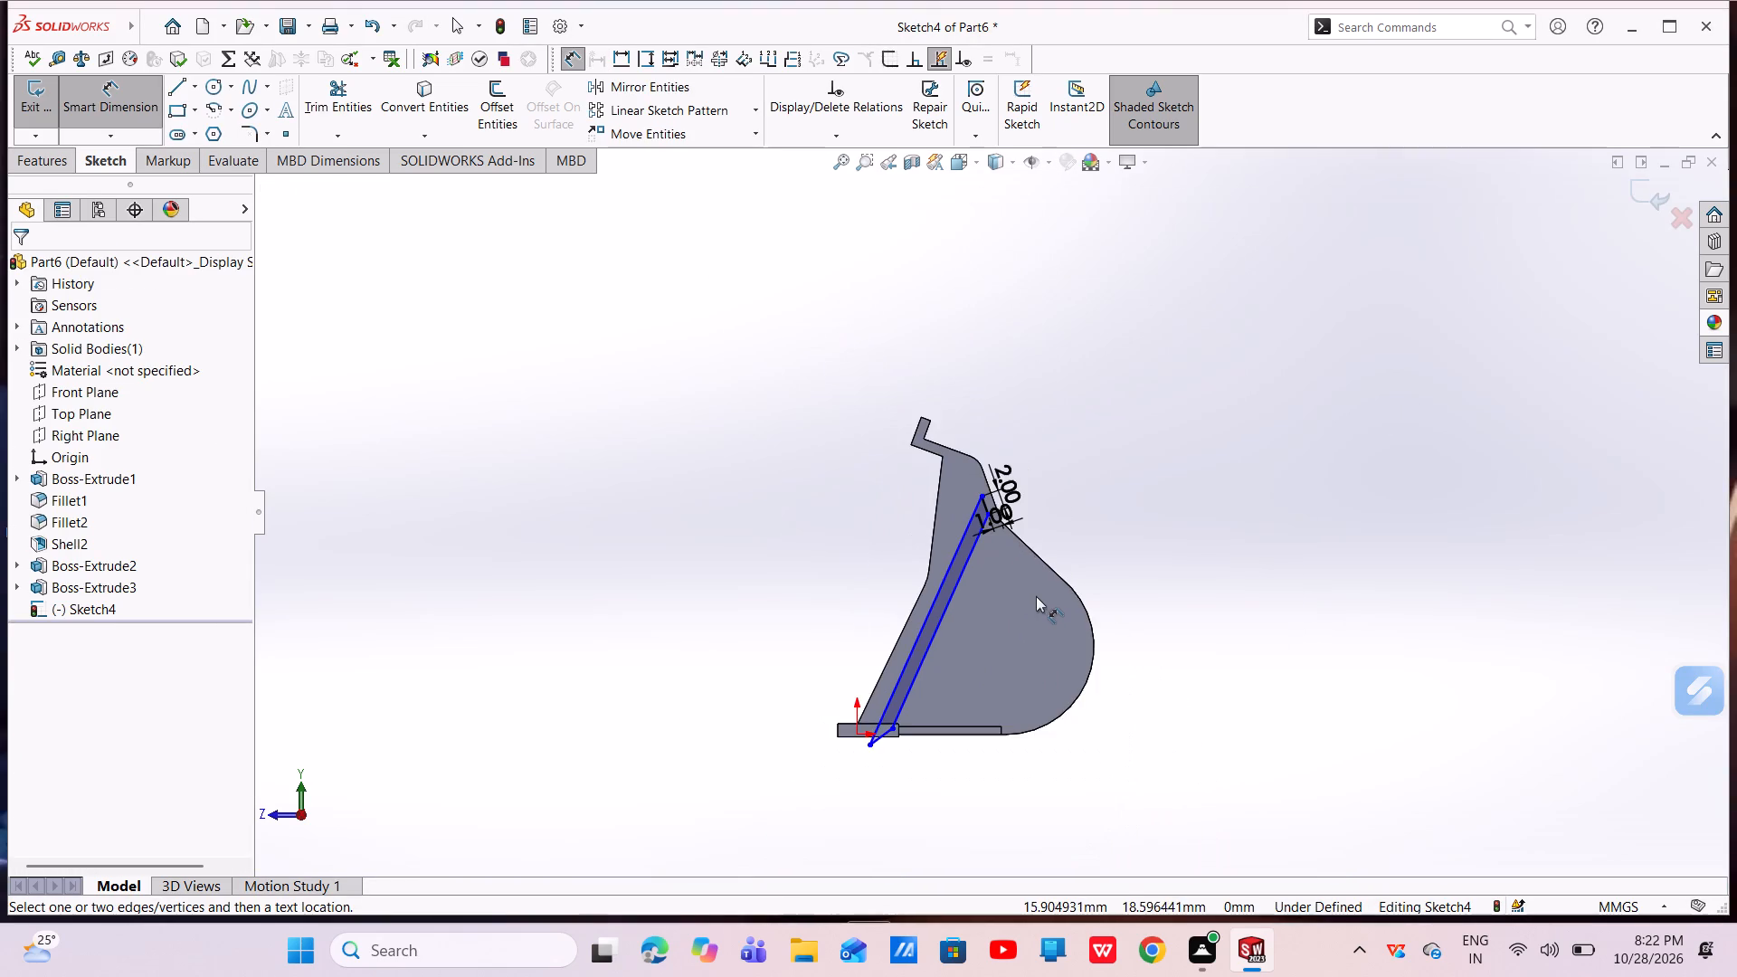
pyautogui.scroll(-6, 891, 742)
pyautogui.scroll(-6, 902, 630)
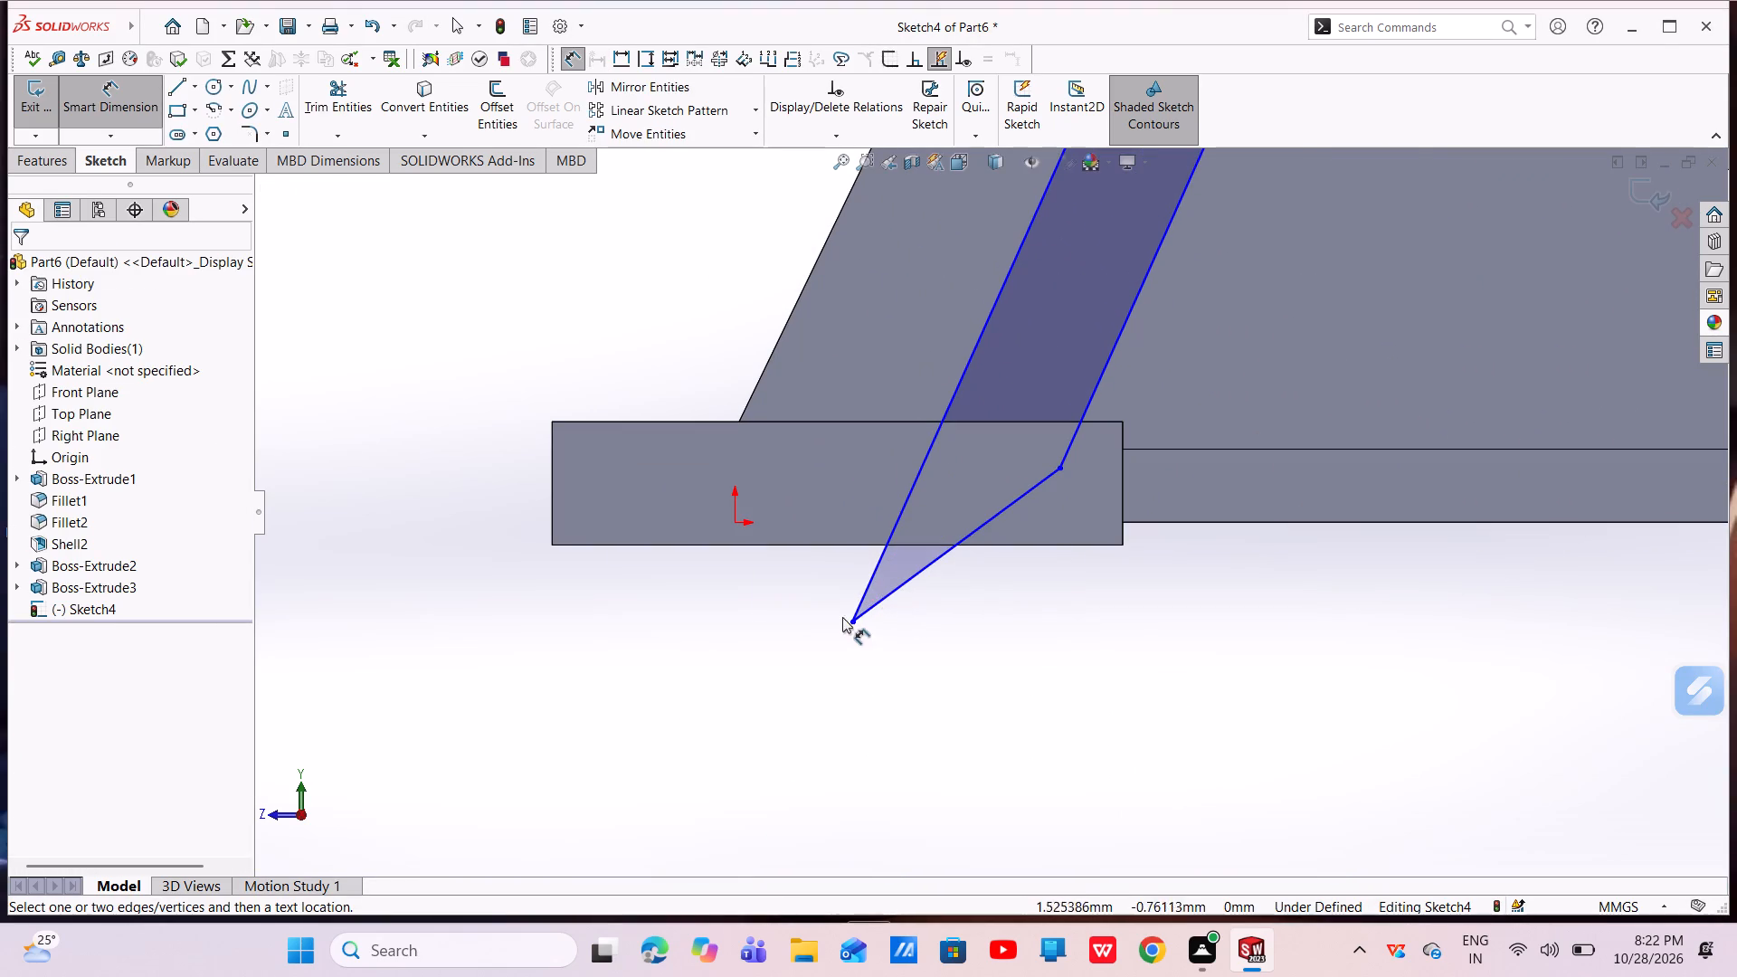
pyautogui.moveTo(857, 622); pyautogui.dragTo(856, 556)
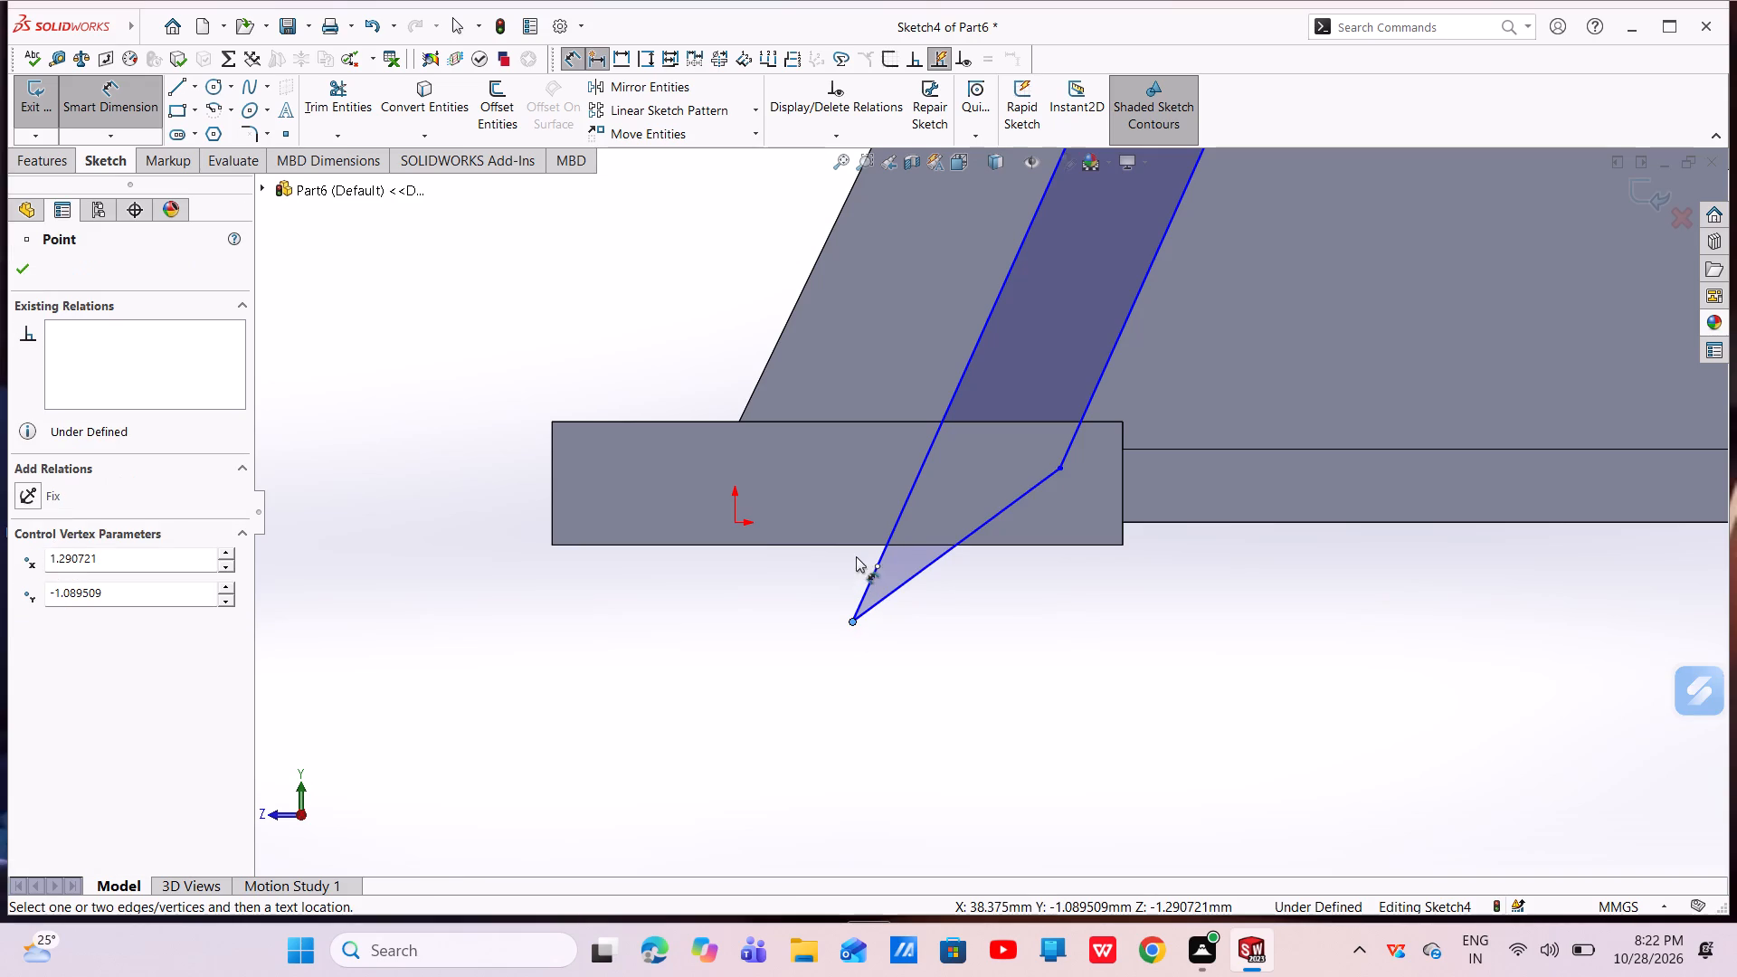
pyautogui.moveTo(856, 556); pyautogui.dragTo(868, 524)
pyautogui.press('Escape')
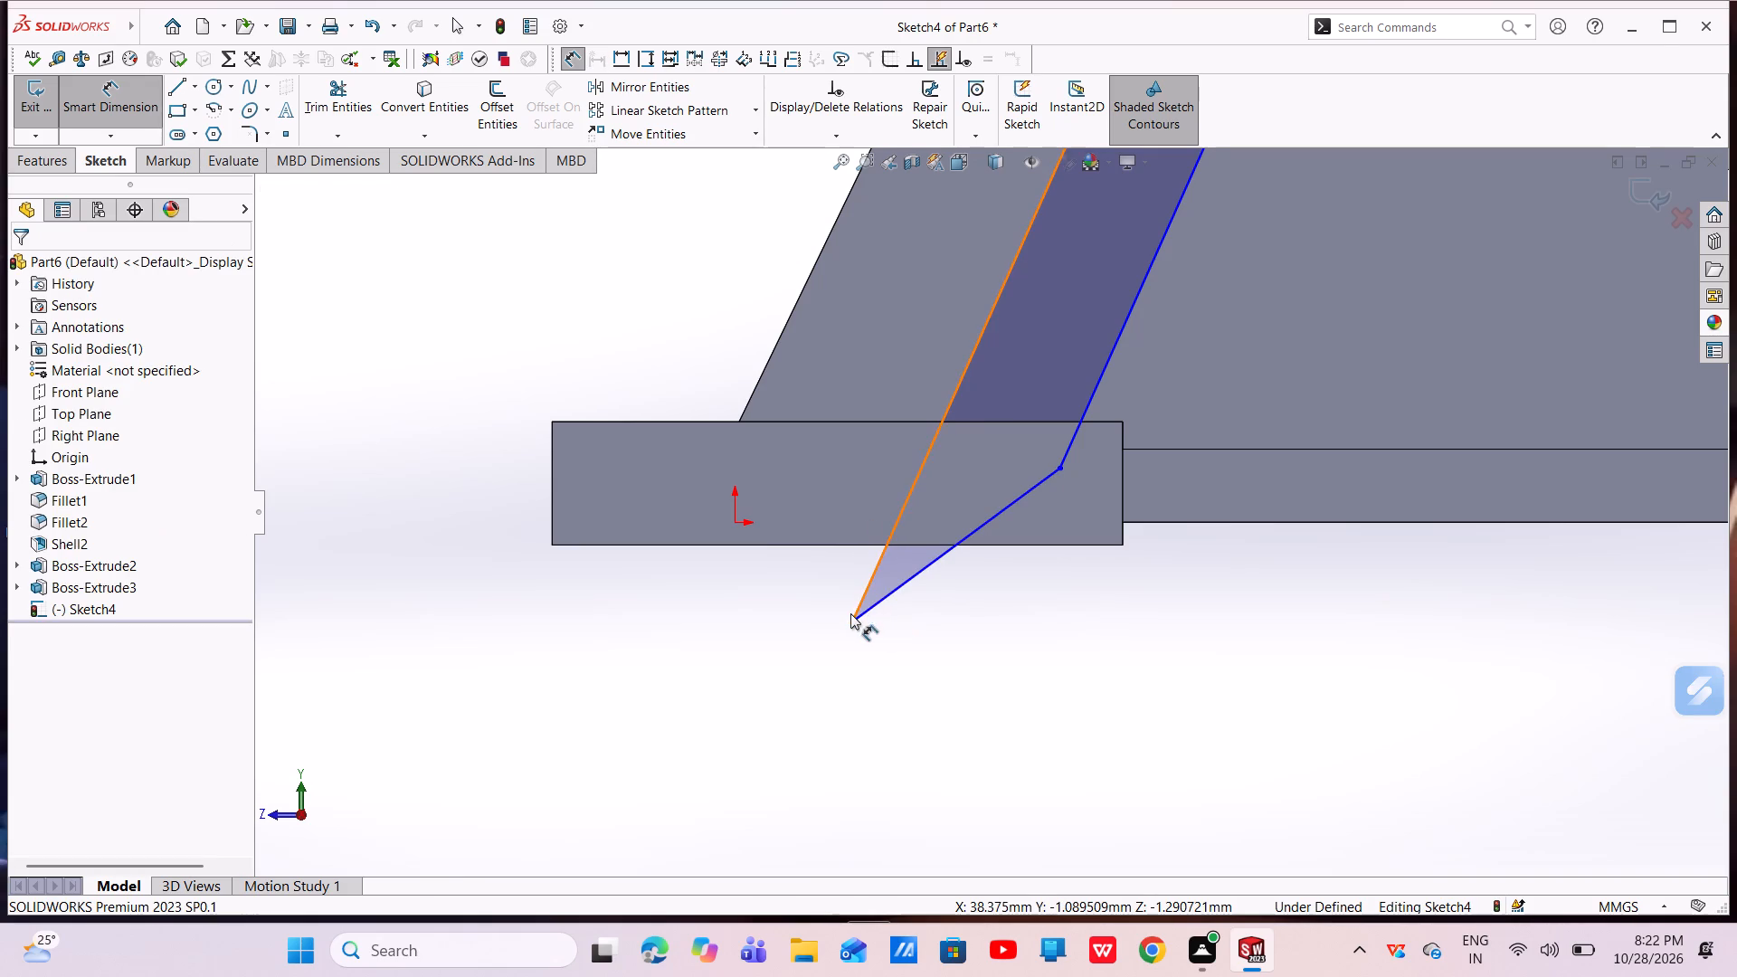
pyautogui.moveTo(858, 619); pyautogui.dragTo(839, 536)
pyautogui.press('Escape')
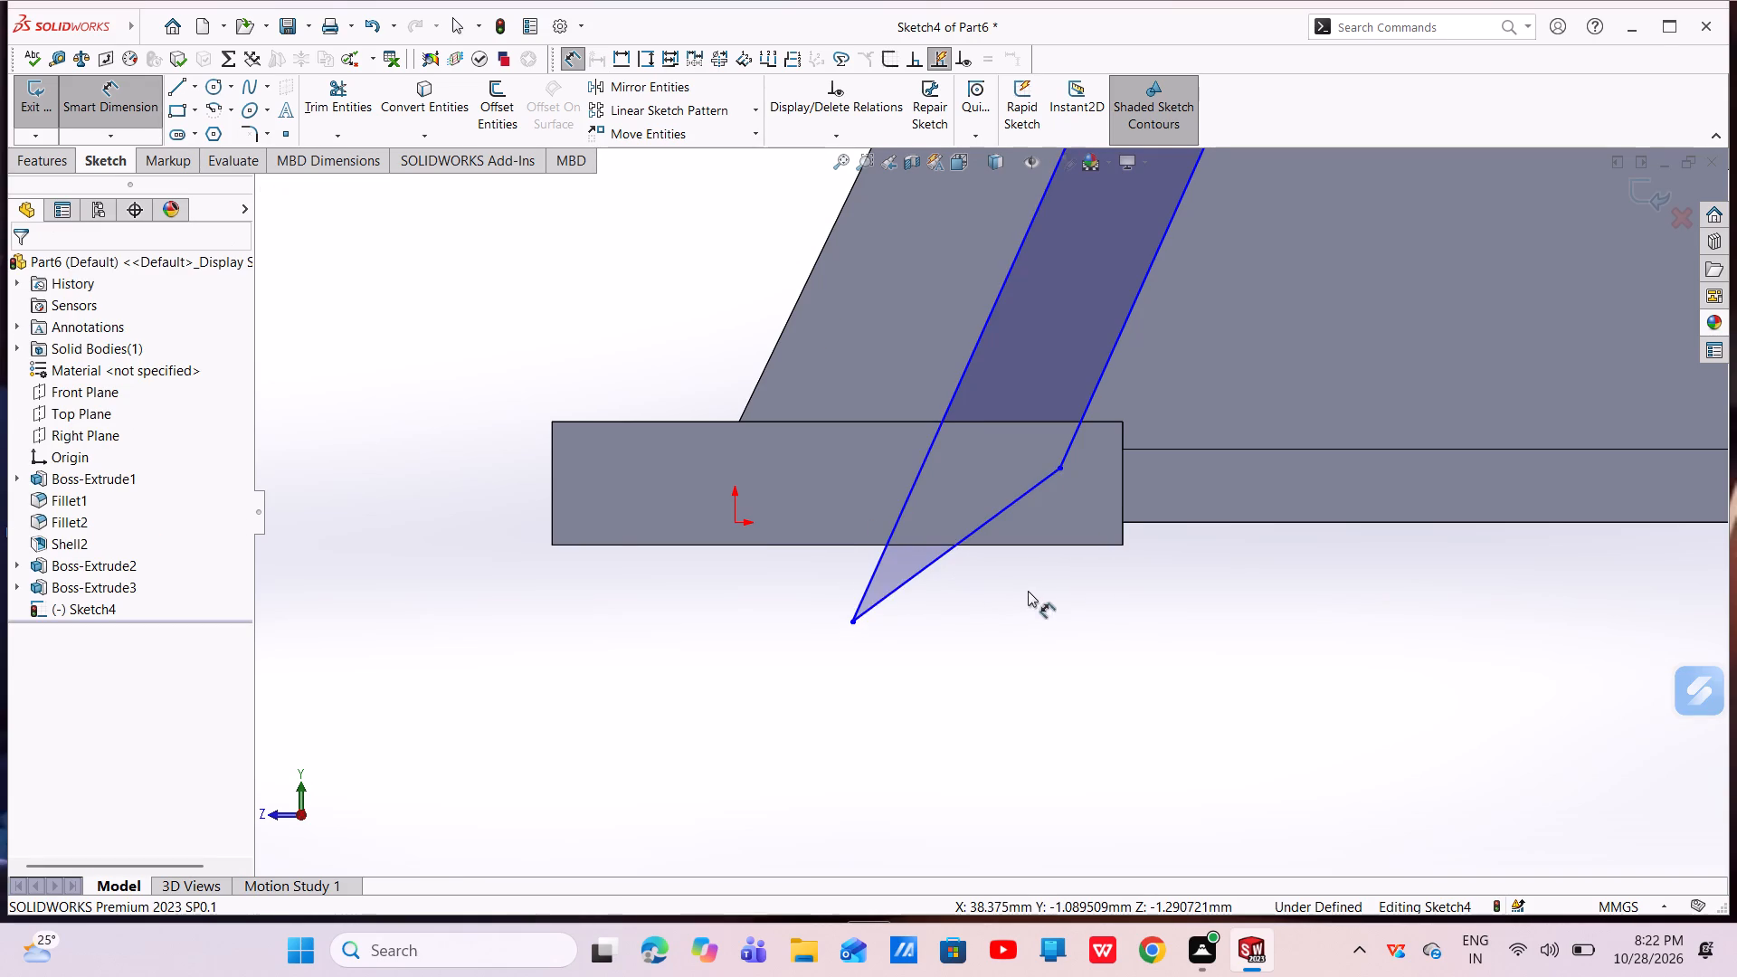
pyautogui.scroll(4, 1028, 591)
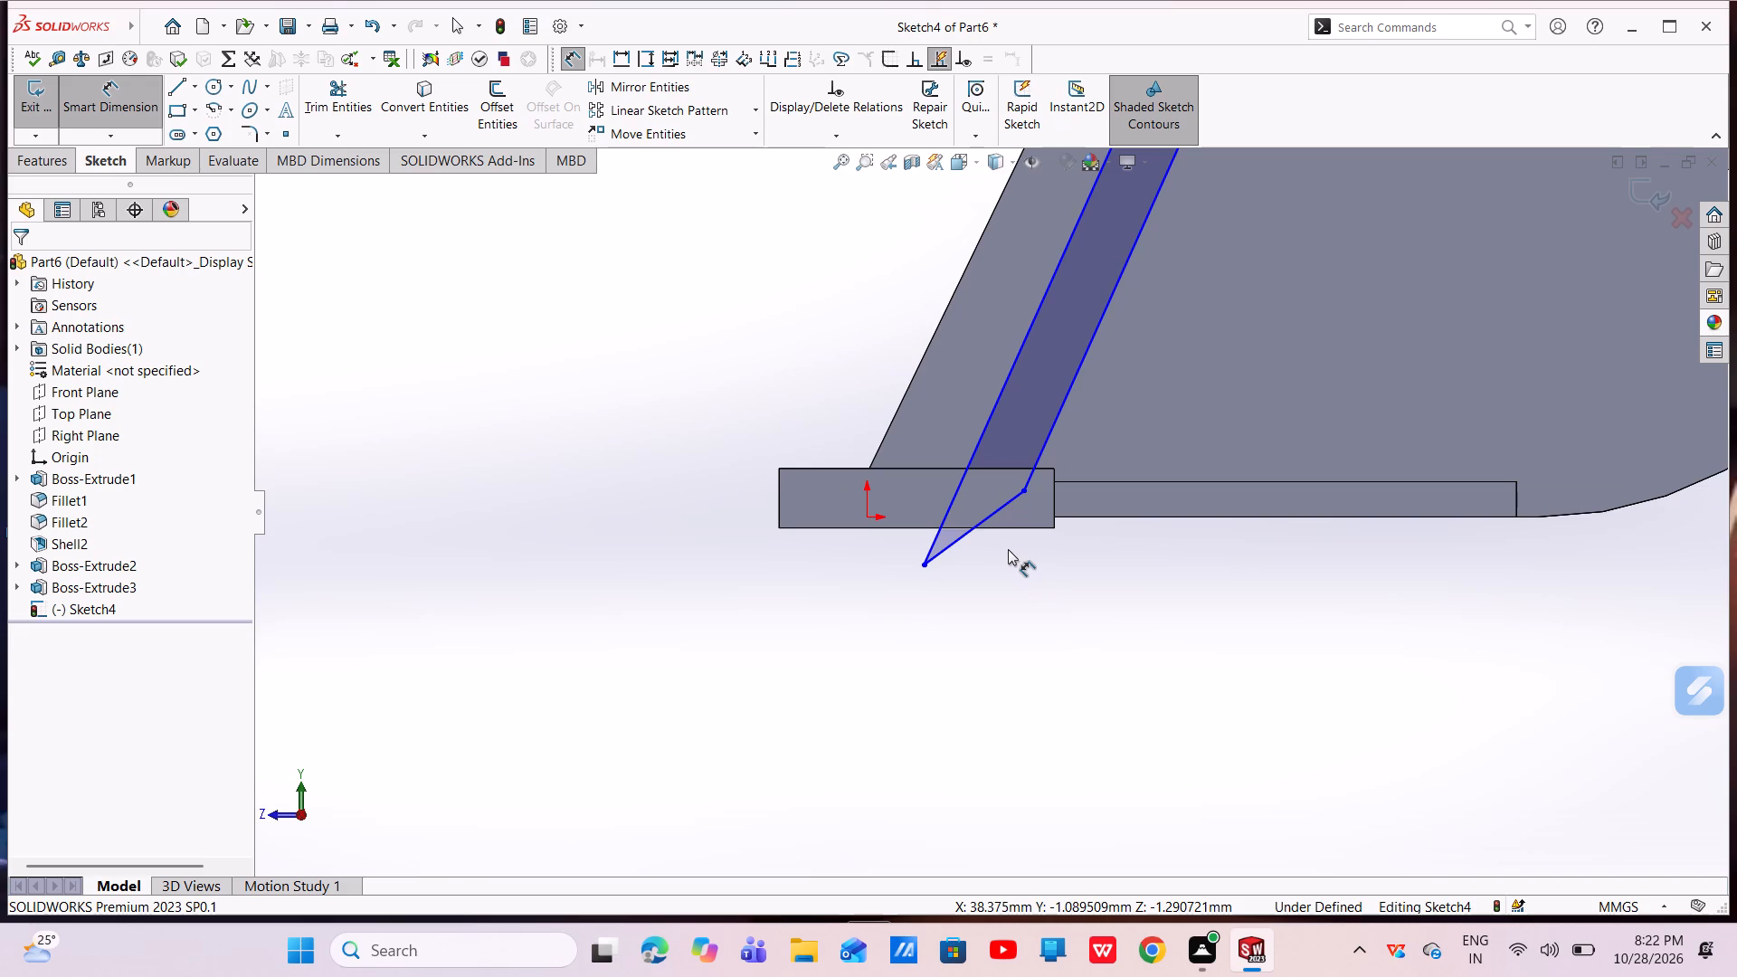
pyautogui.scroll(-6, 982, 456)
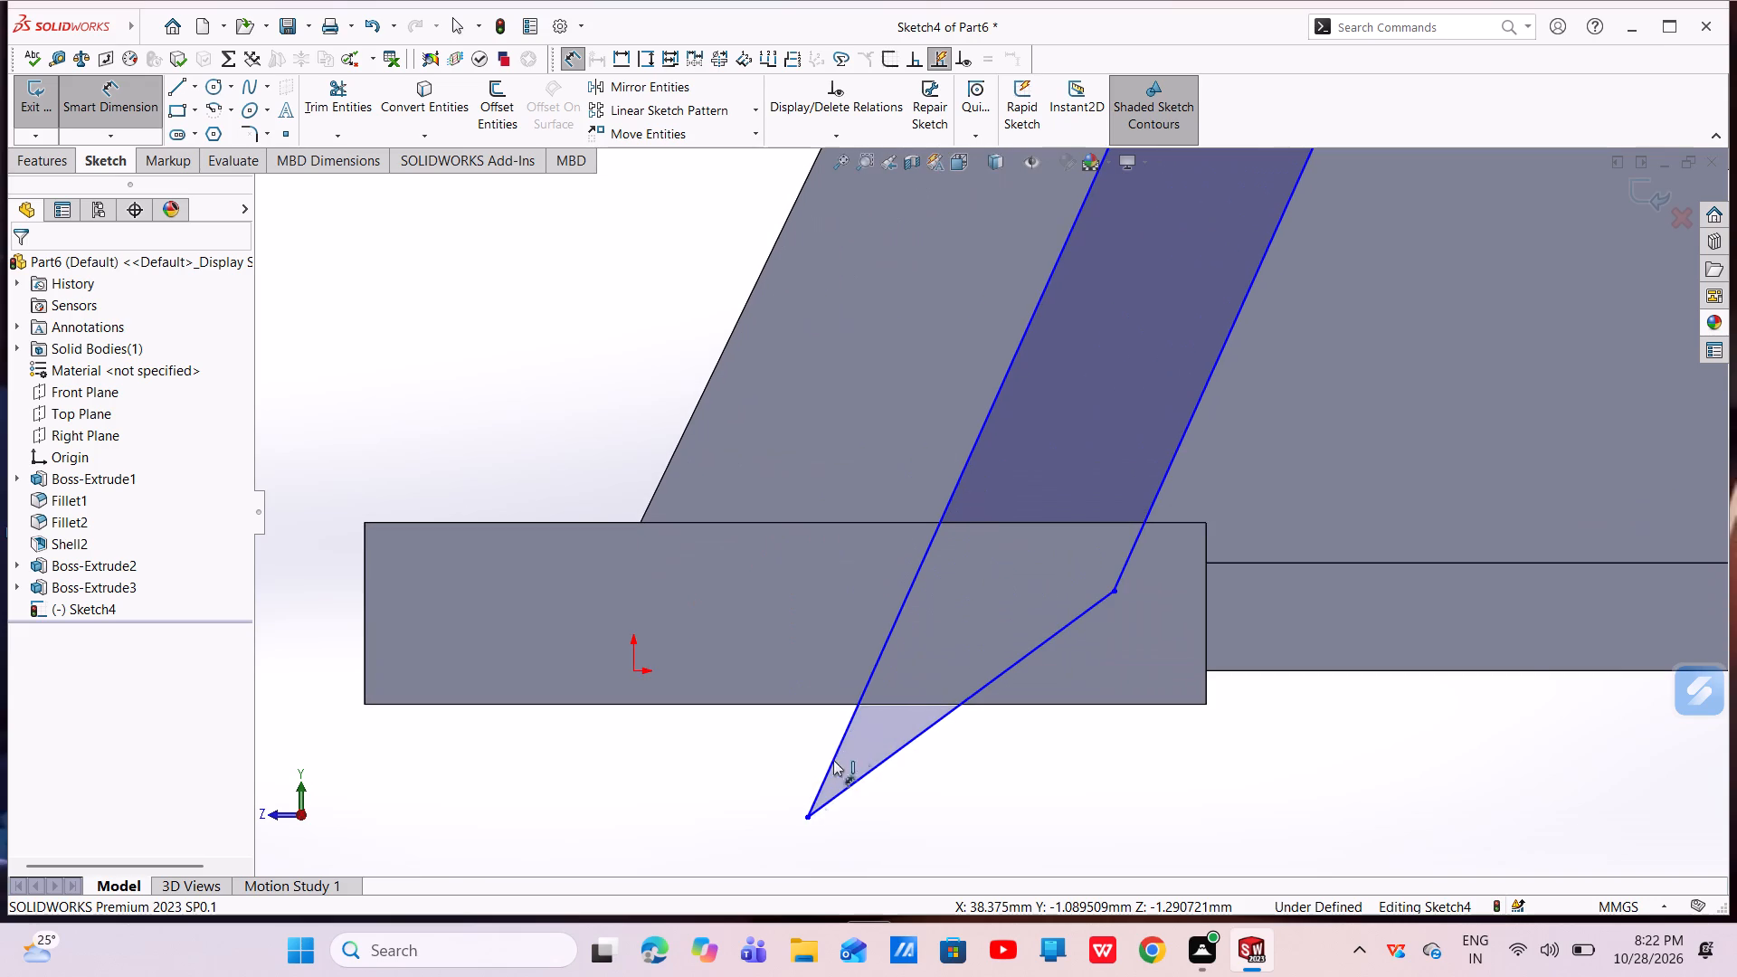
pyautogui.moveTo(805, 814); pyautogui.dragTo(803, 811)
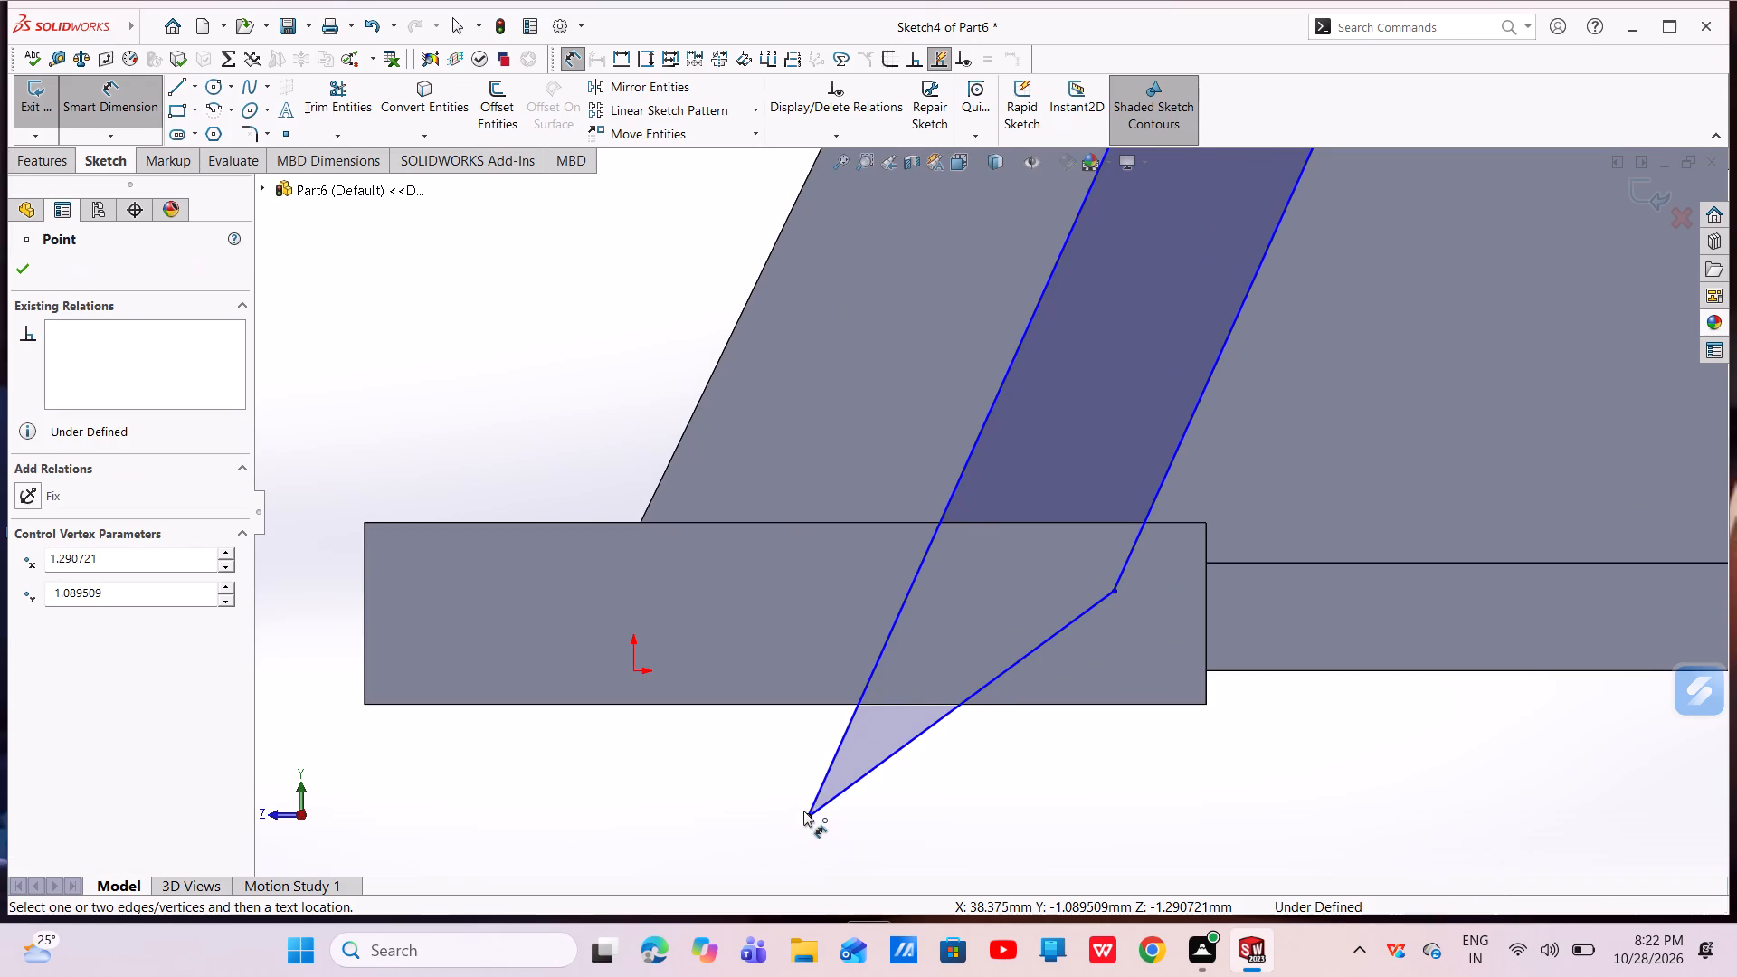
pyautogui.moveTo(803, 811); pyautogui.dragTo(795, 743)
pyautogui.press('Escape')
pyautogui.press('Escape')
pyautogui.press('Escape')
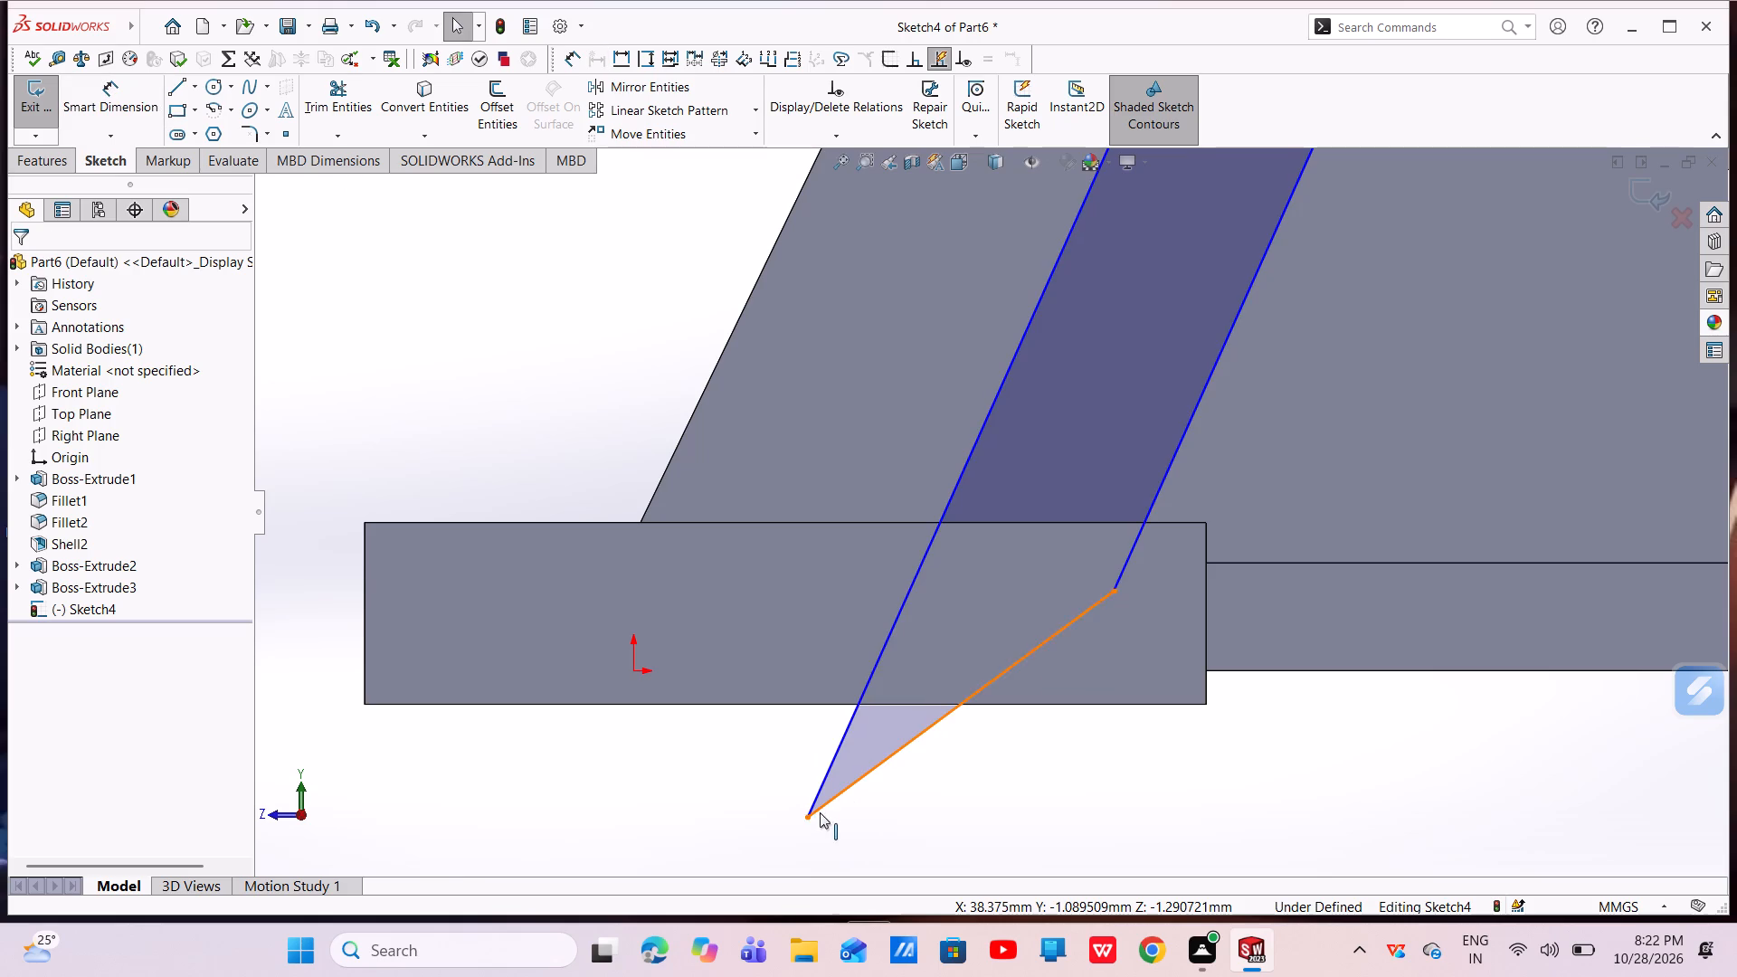
# Reposition the profile's two lower corners inside the thicker bottom strip, on either side of the origin.
pyautogui.moveTo(806, 815); pyautogui.dragTo(708, 680)
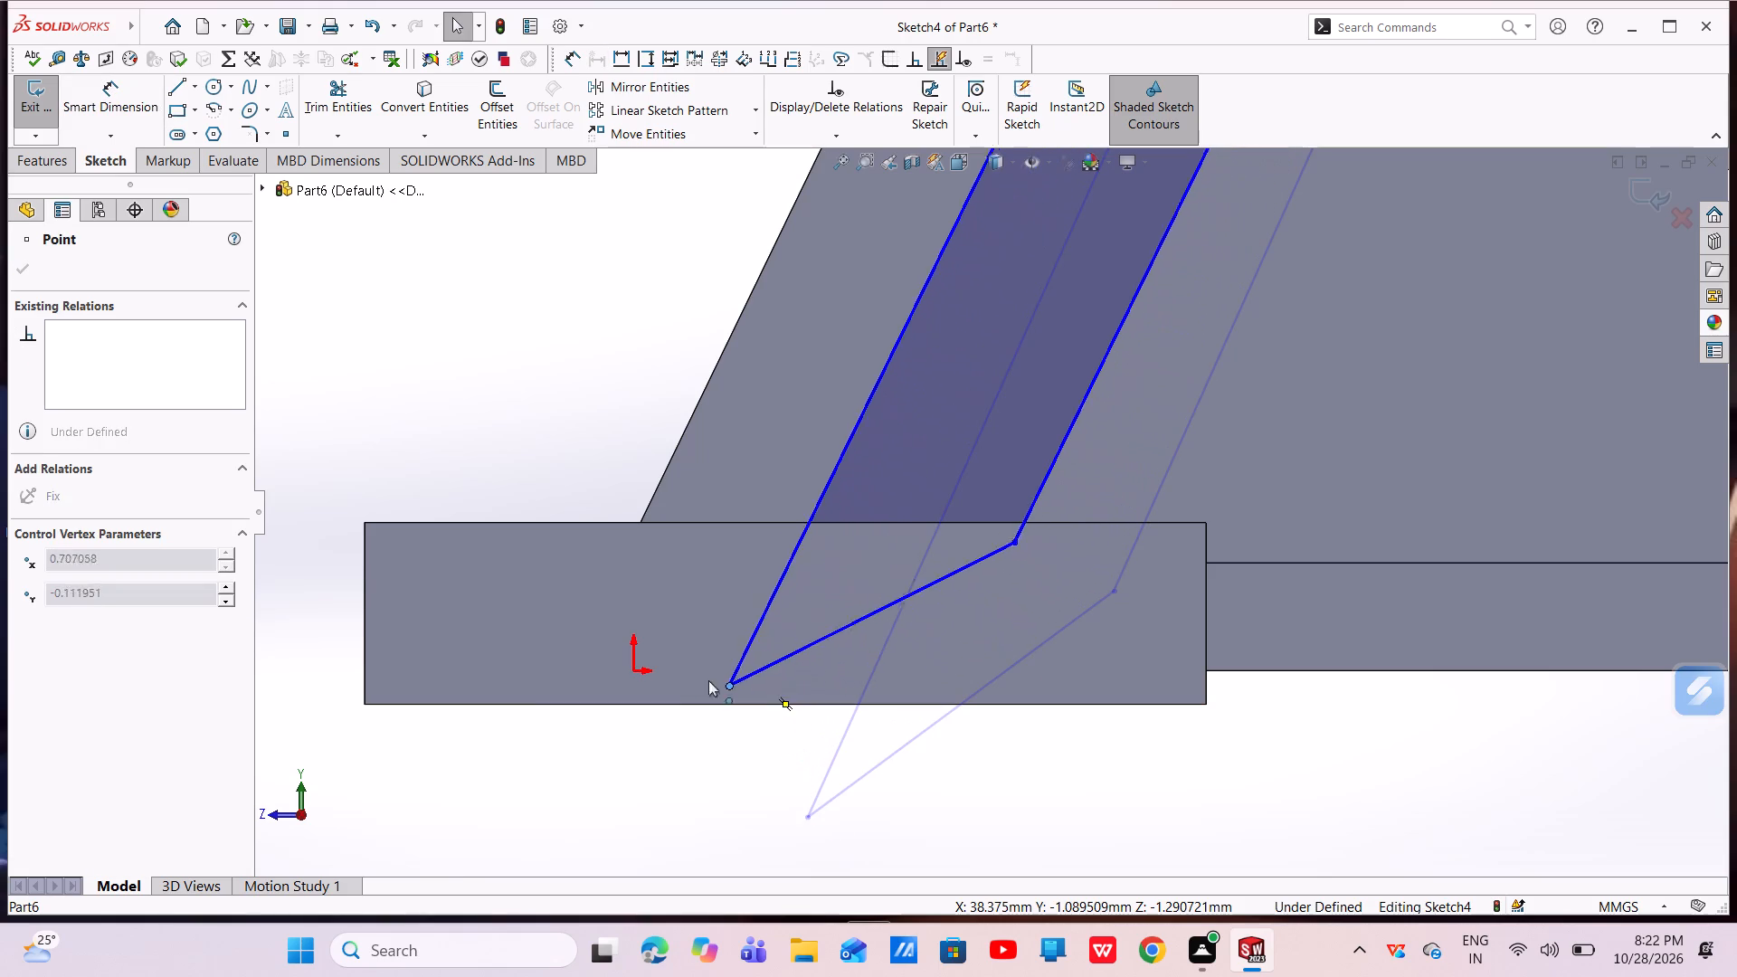
pyautogui.moveTo(708, 680); pyautogui.dragTo(540, 654)
pyautogui.press('Escape')
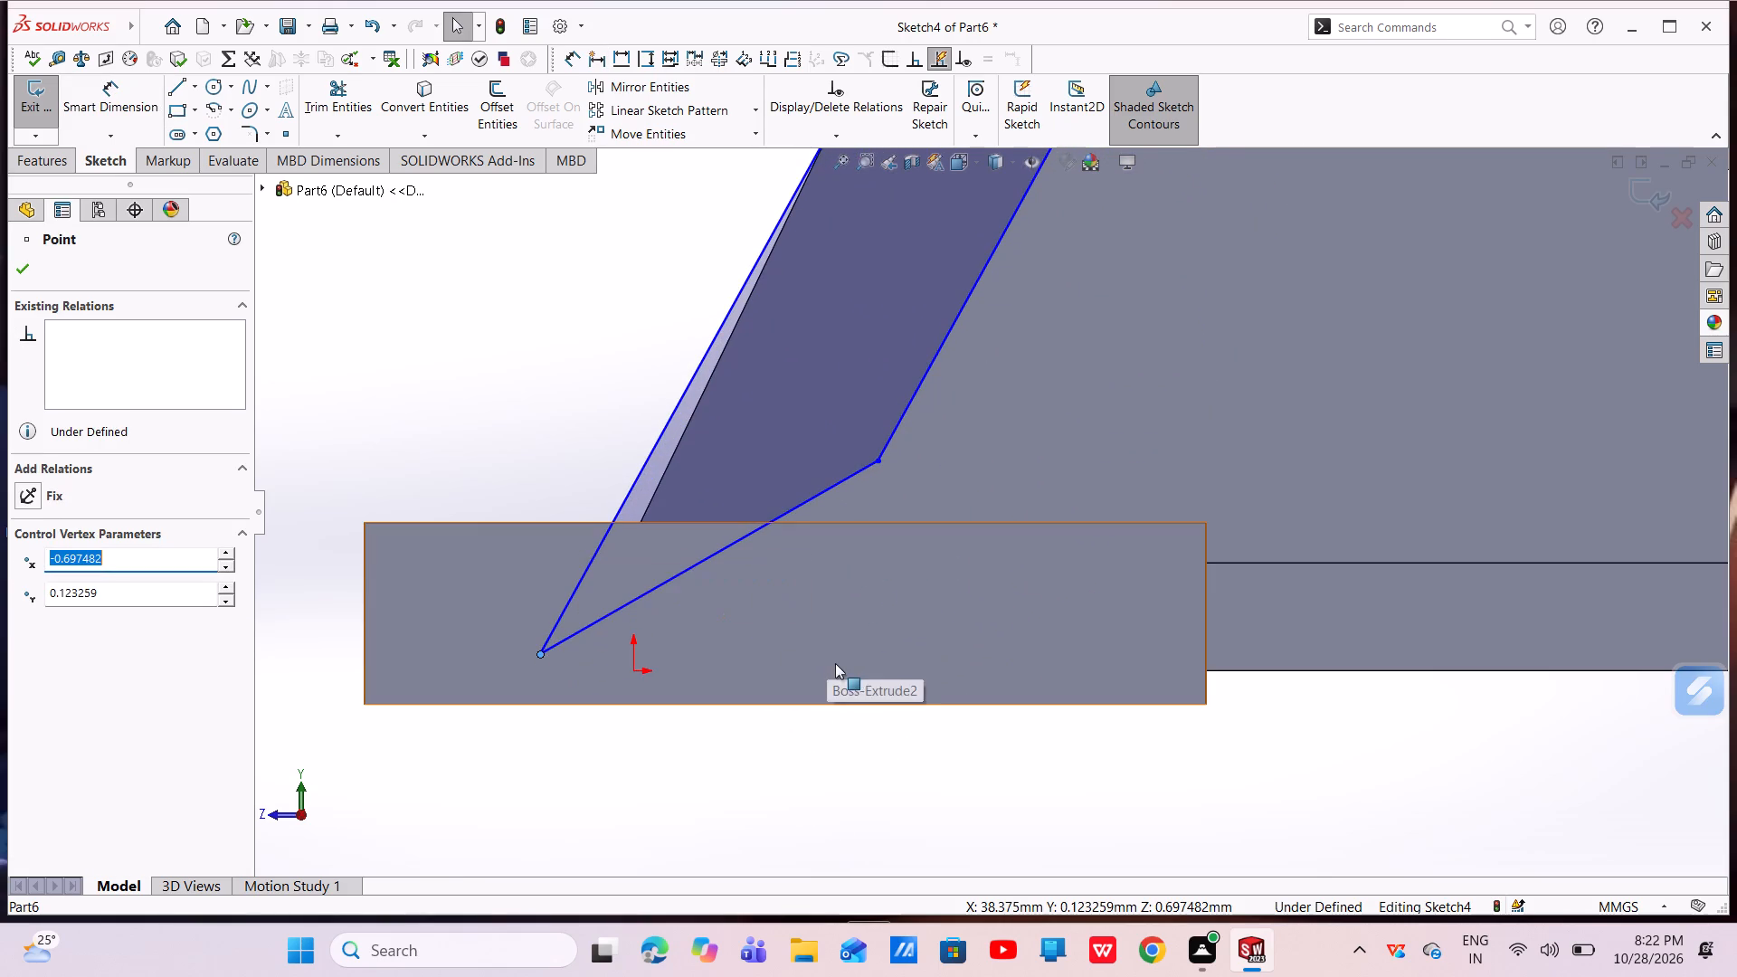
pyautogui.scroll(3, 889, 641)
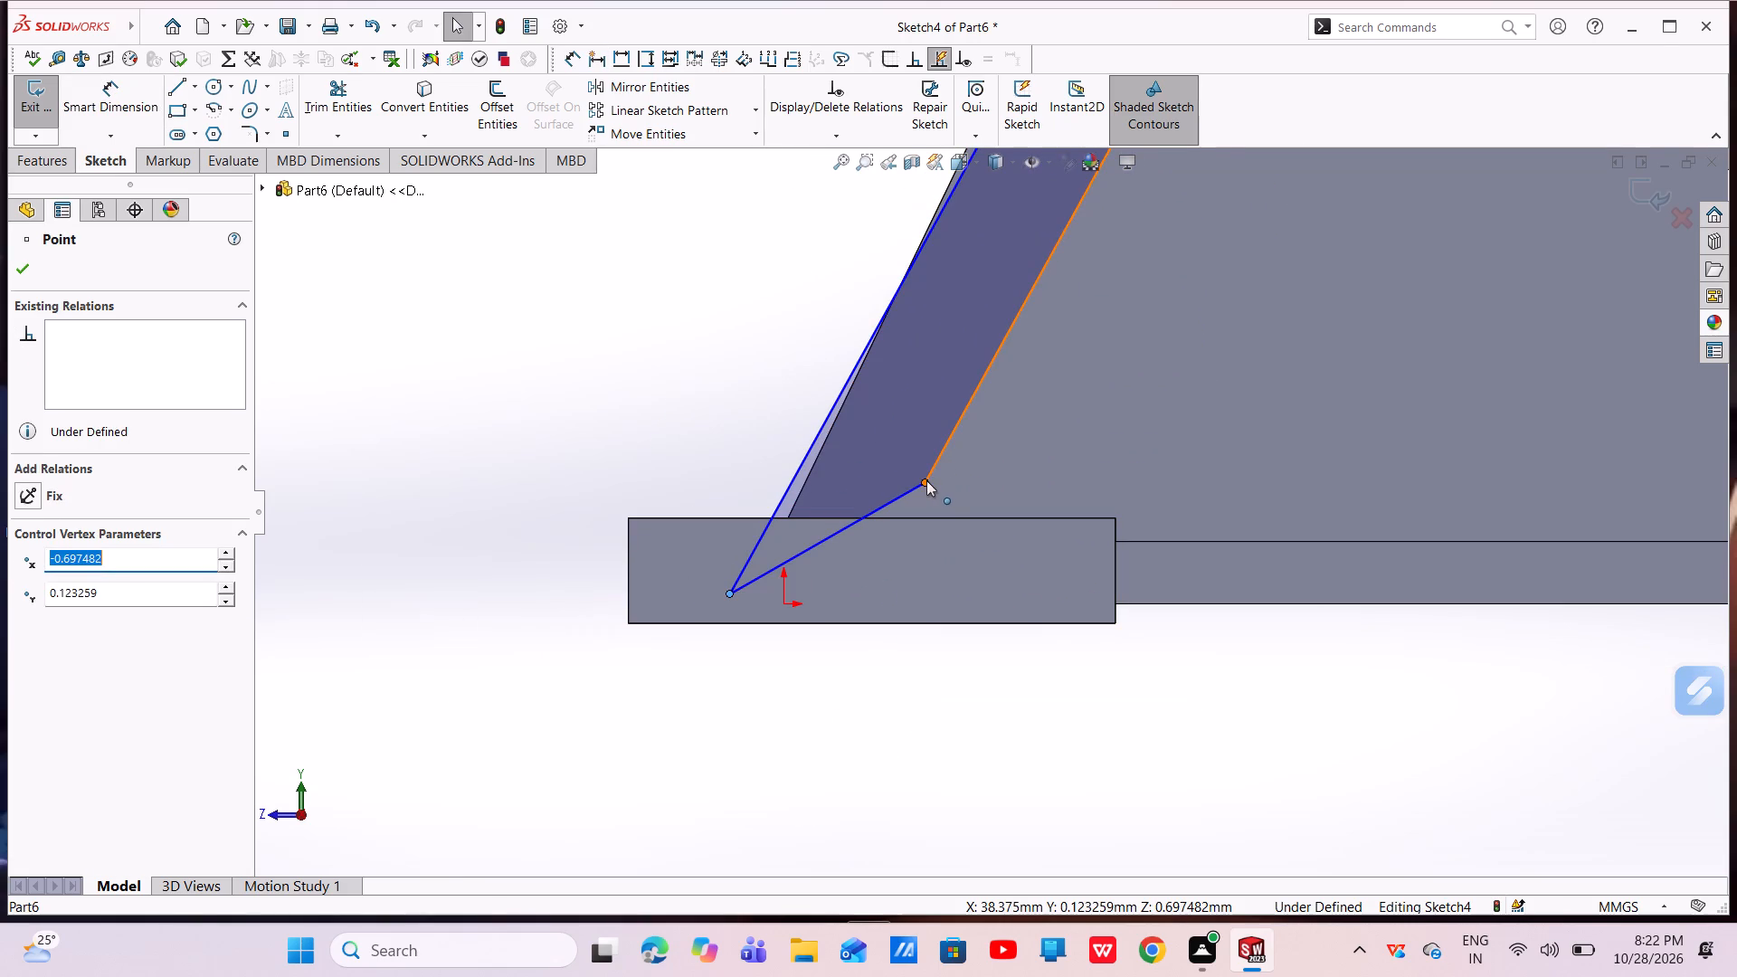
pyautogui.moveTo(922, 482); pyautogui.dragTo(935, 600)
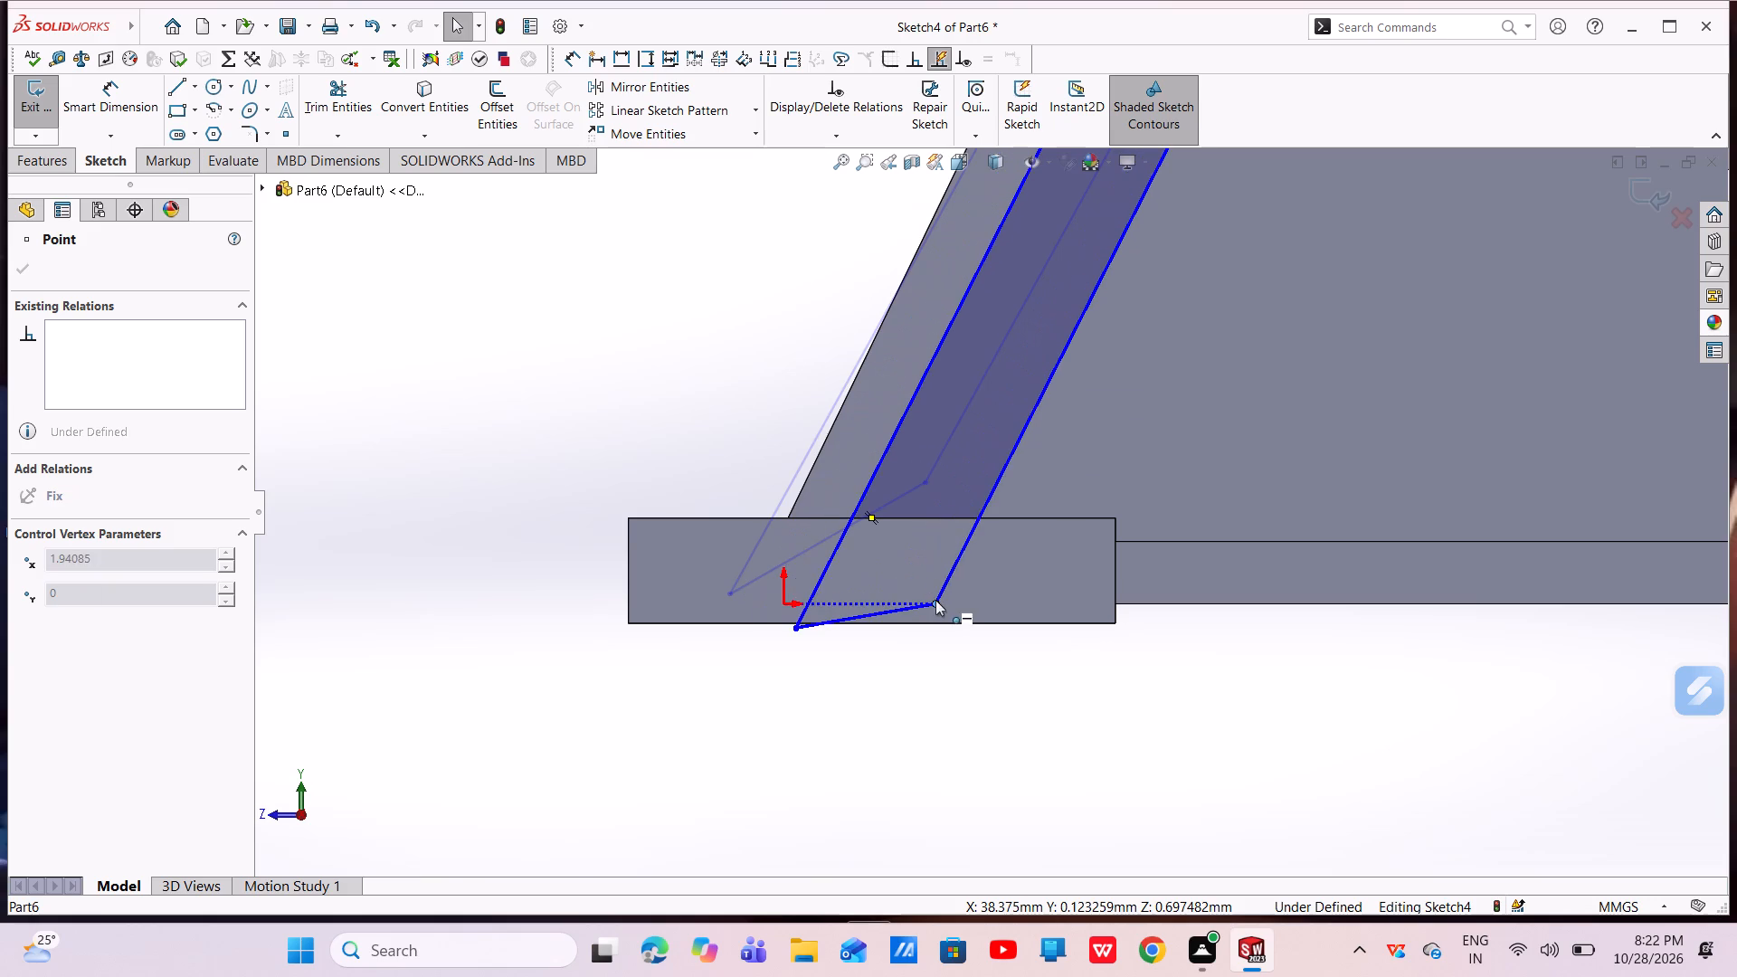
pyautogui.moveTo(935, 600); pyautogui.dragTo(871, 599)
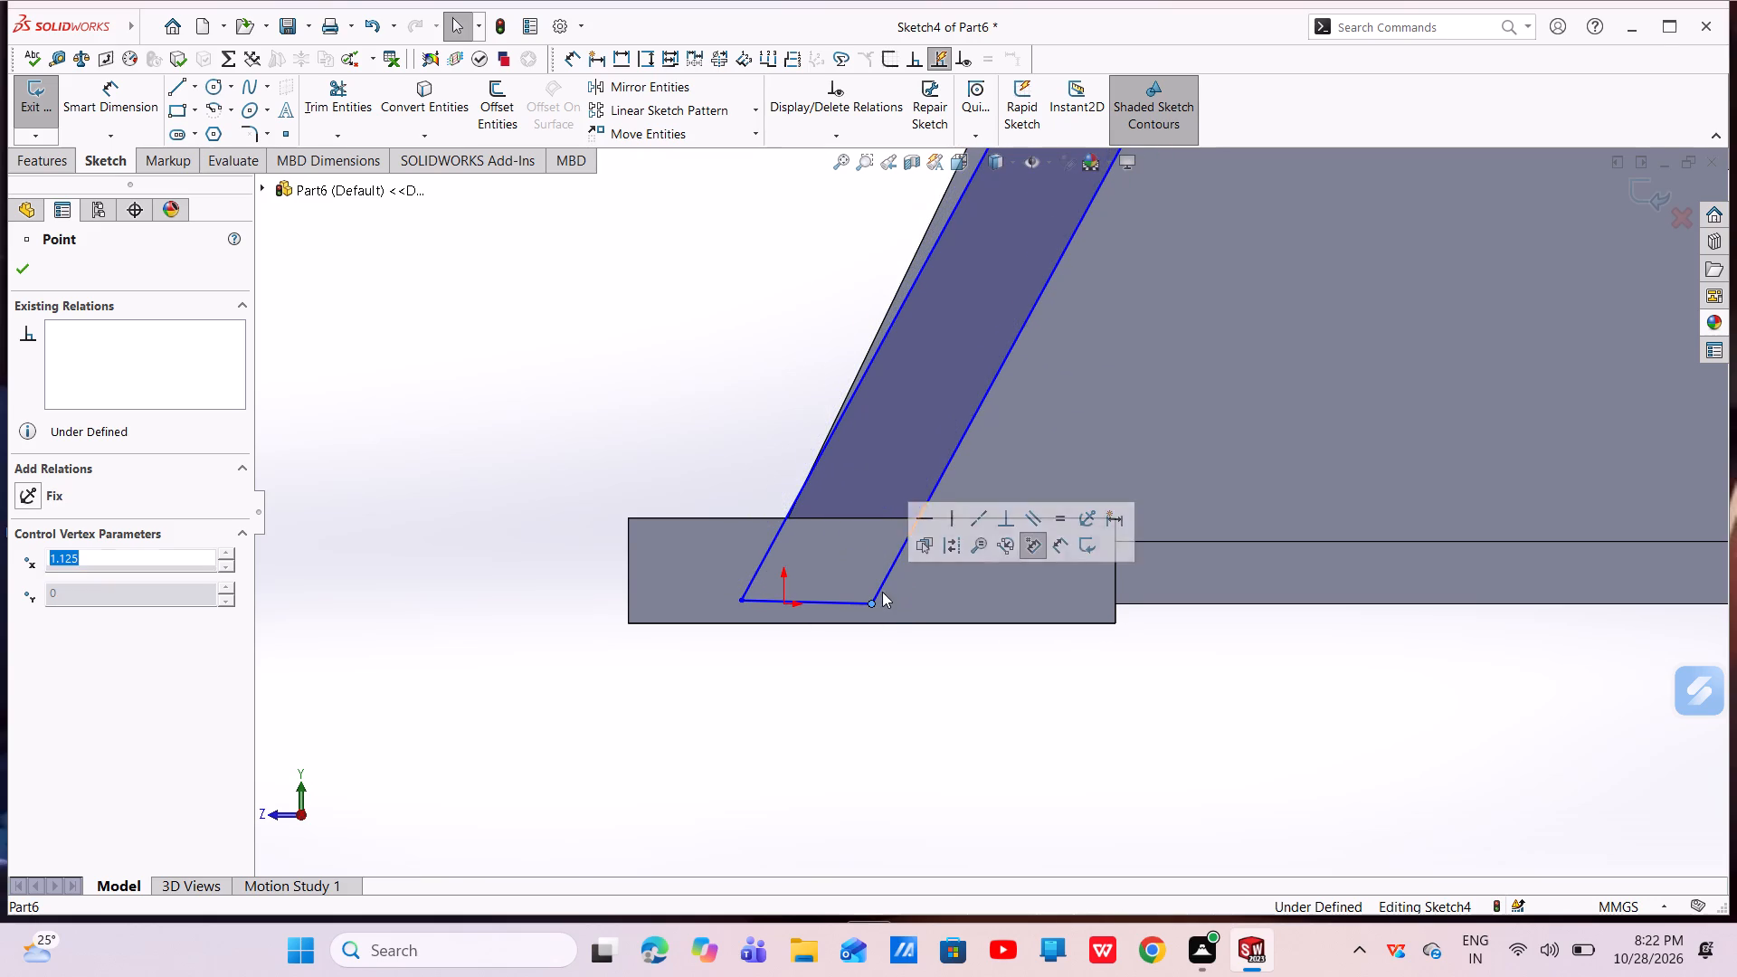
pyautogui.press('Escape')
# Make the profile's short lower line horizontal.
pyautogui.scroll(1, 909, 561)
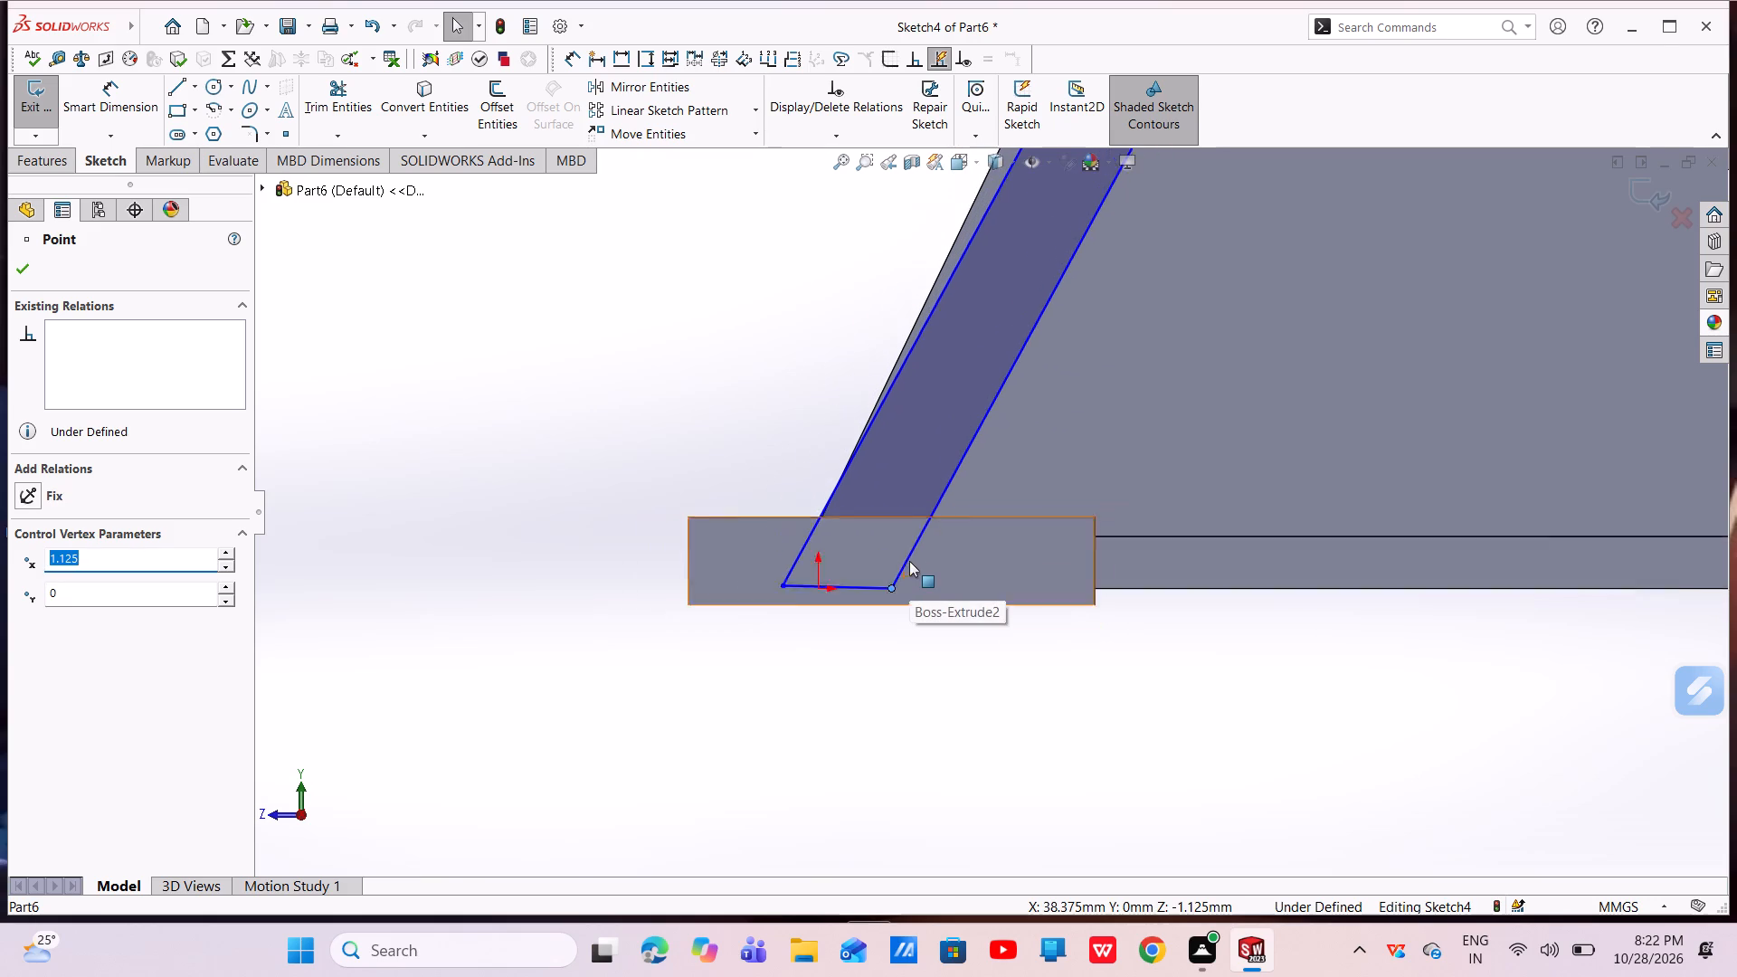
pyautogui.scroll(2, 909, 561)
pyautogui.scroll(-7, 921, 538)
pyautogui.click(858, 617)
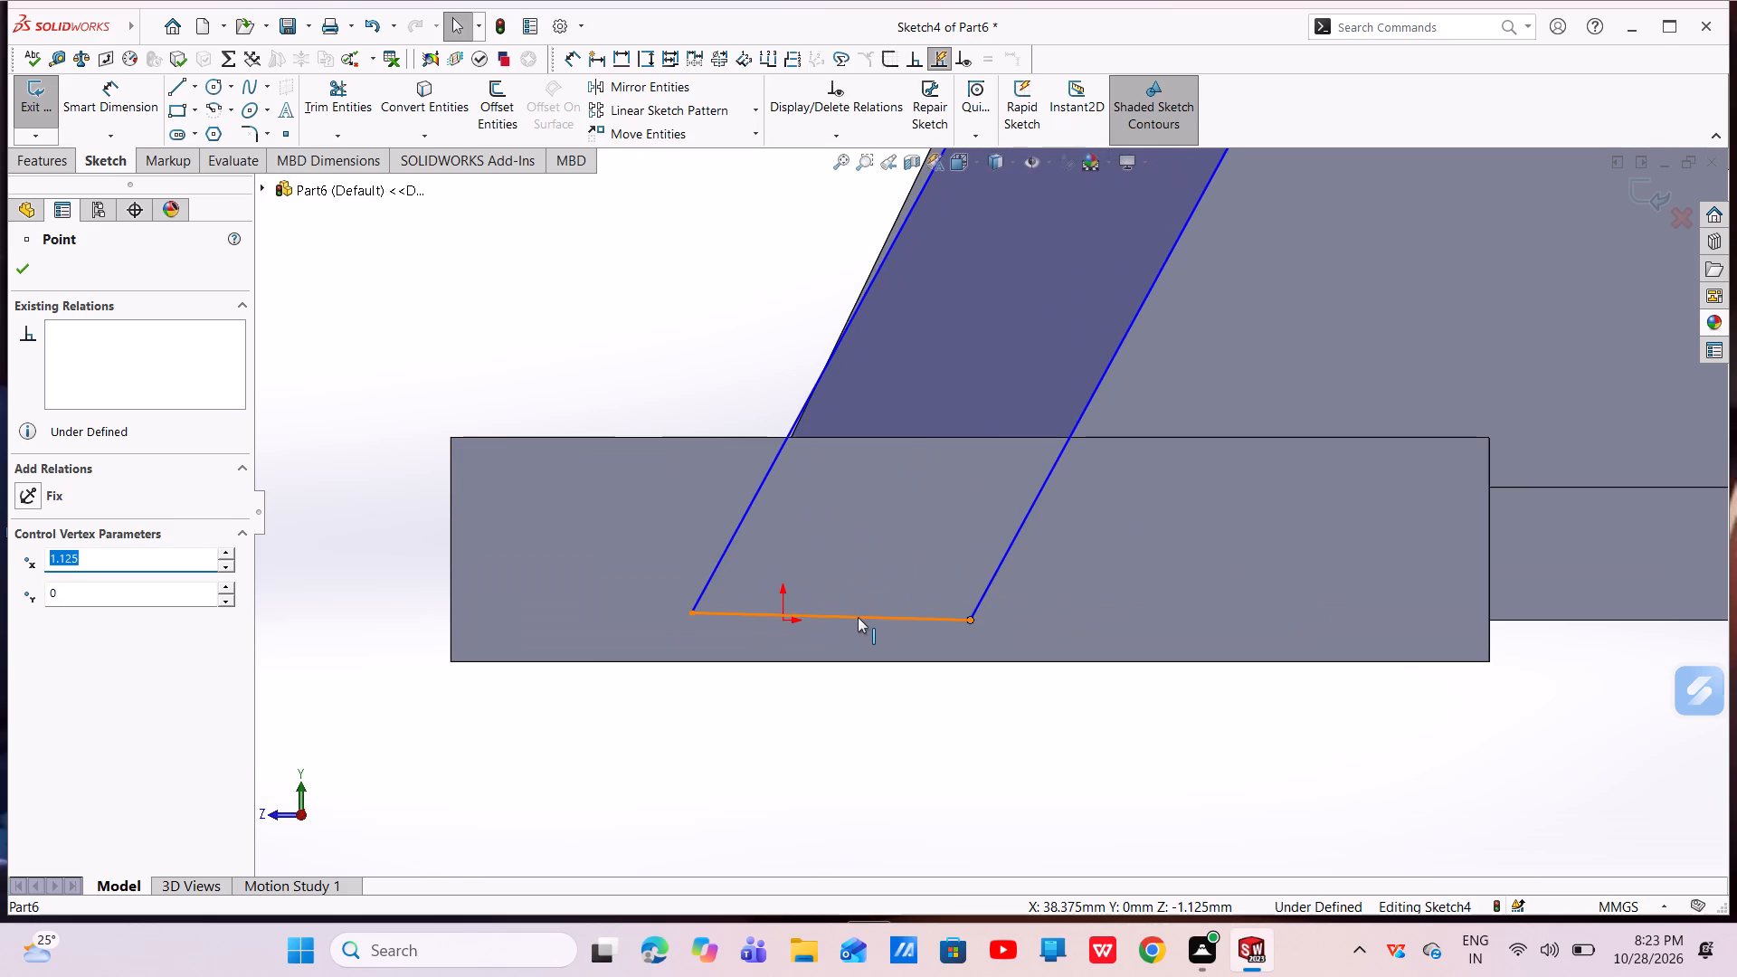
pyautogui.click(919, 530)
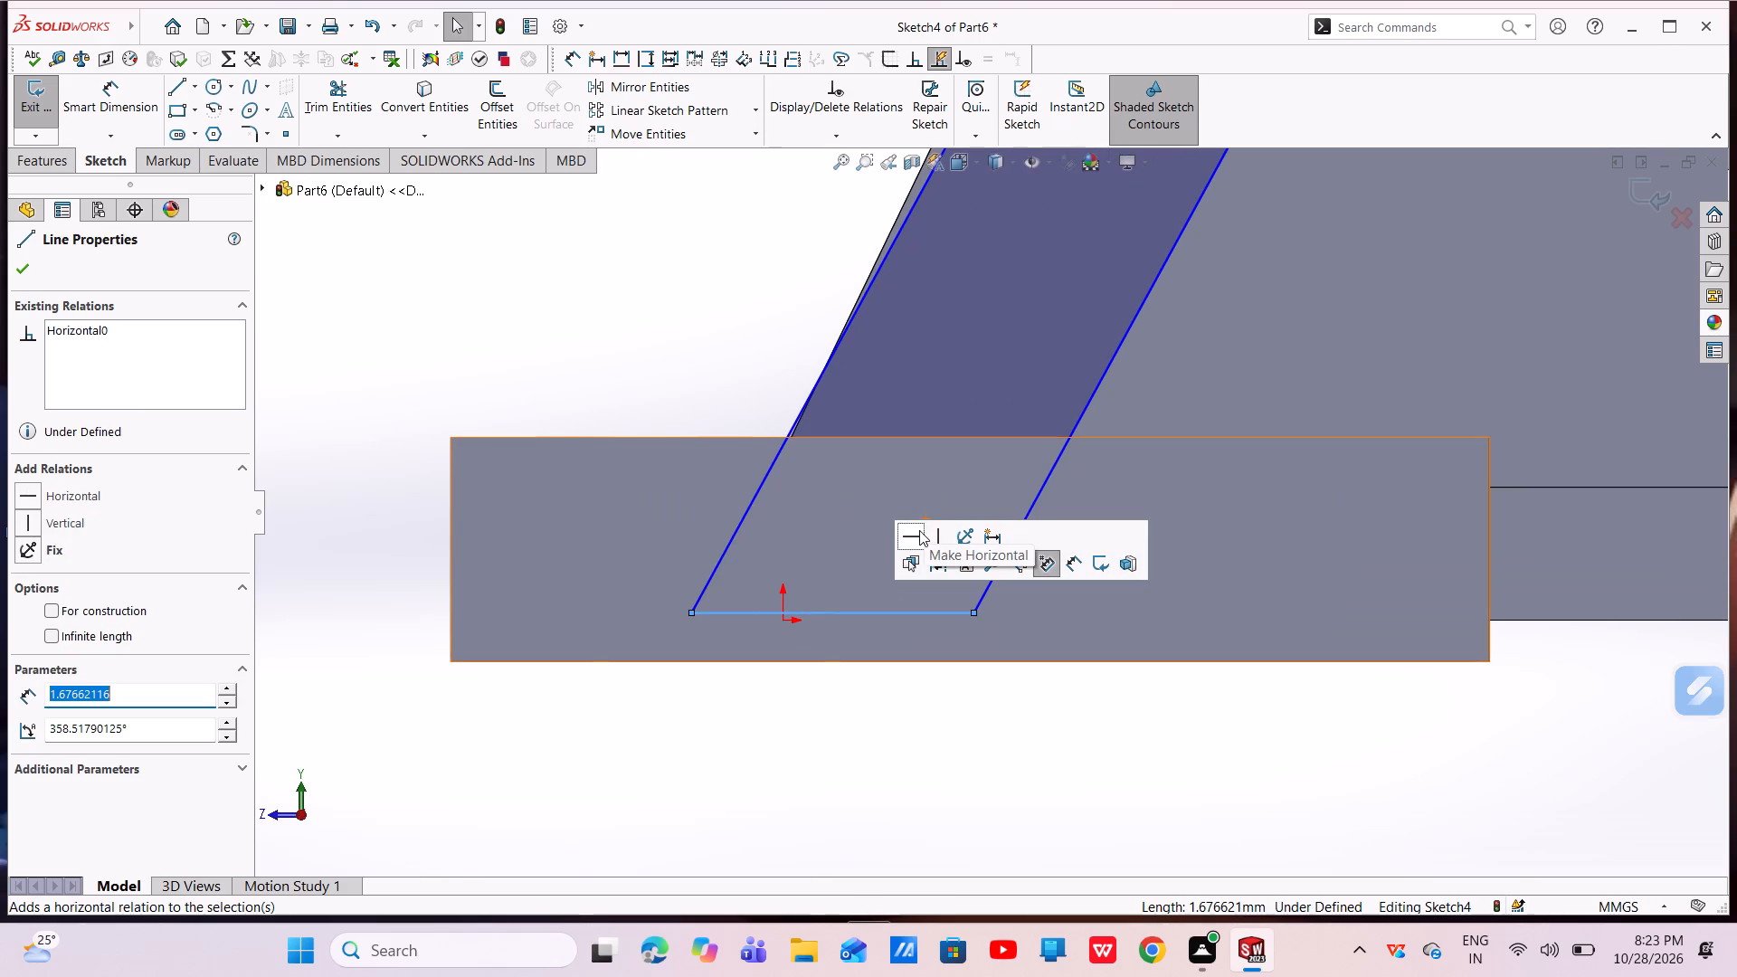
pyautogui.press('Escape')
pyautogui.press('Escape')
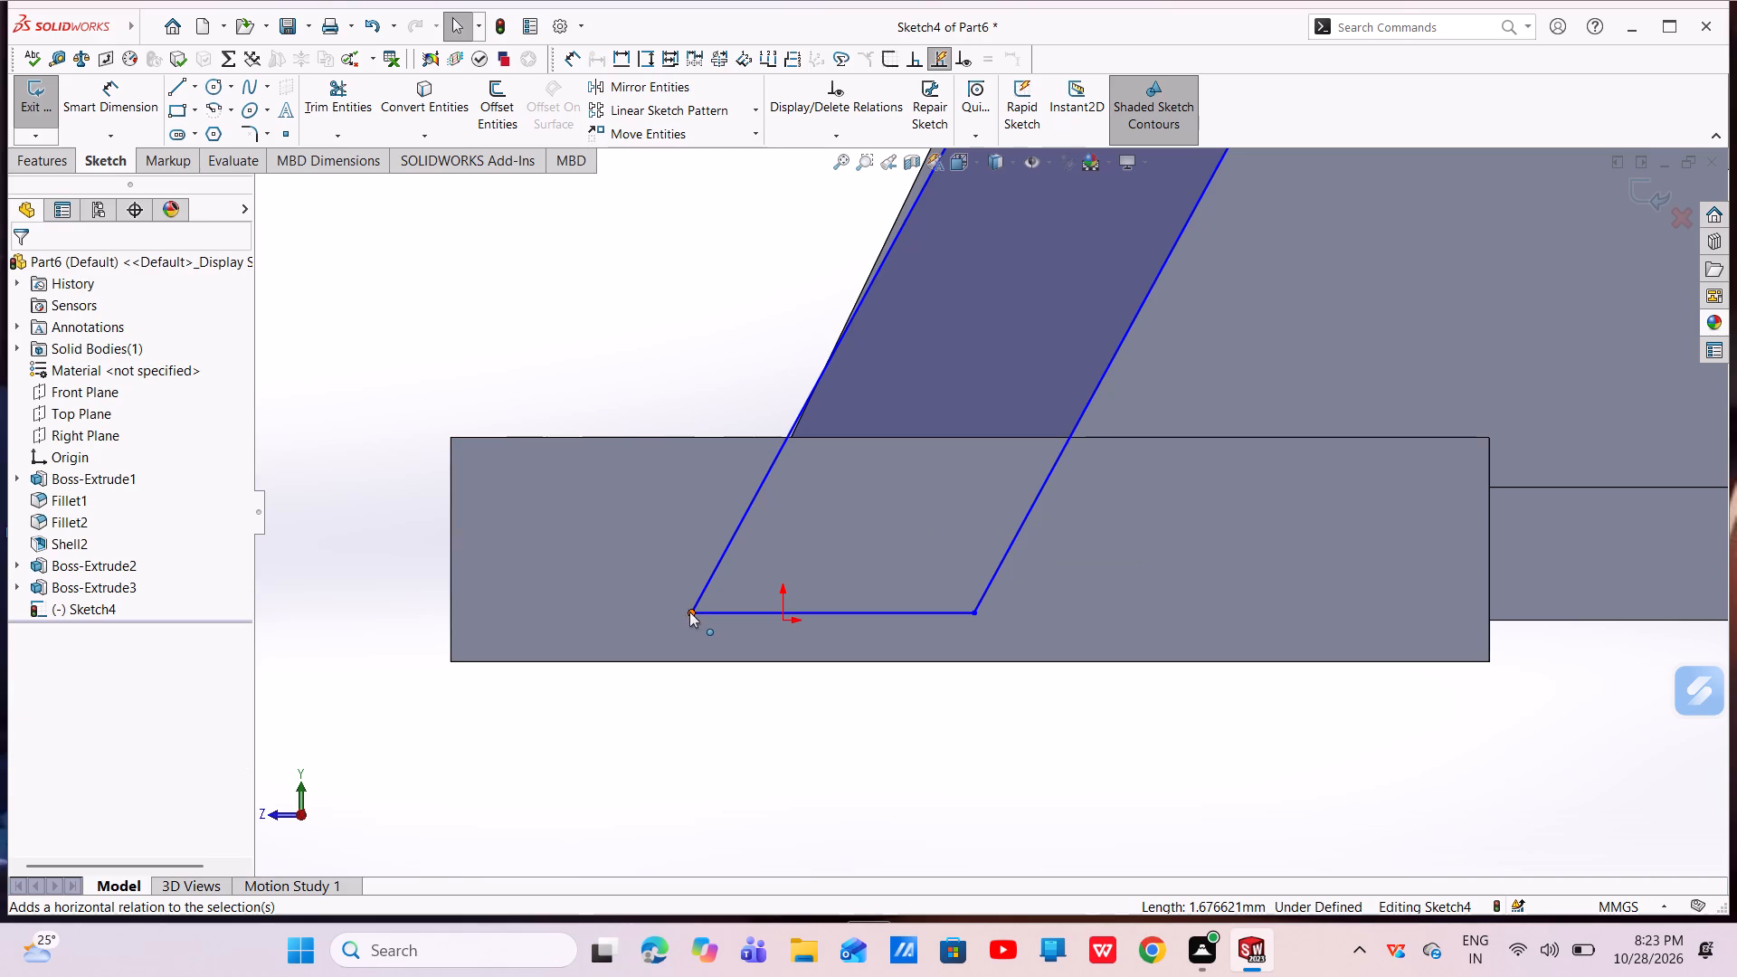
# Move the profile's lower line toward the thicker strip's outer end, its outer corner about 0.31 mm from that end.
pyautogui.moveTo(689, 612); pyautogui.dragTo(451, 566)
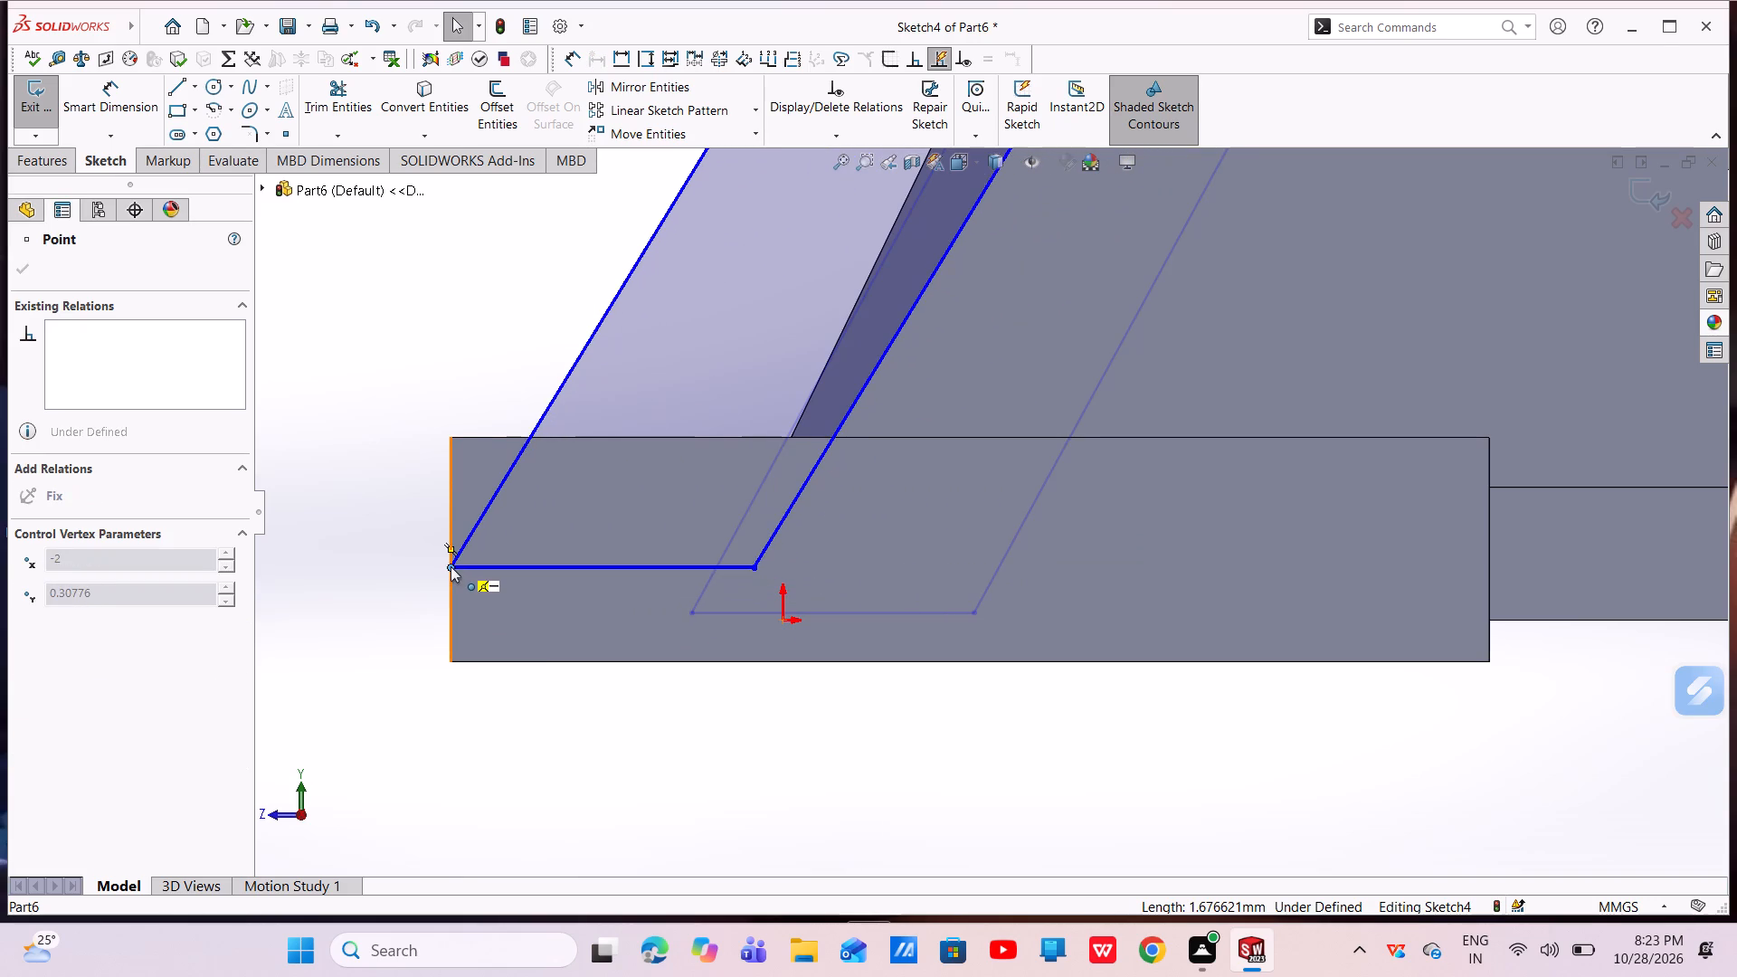
pyautogui.moveTo(451, 566); pyautogui.dragTo(503, 547)
pyautogui.press('Escape')
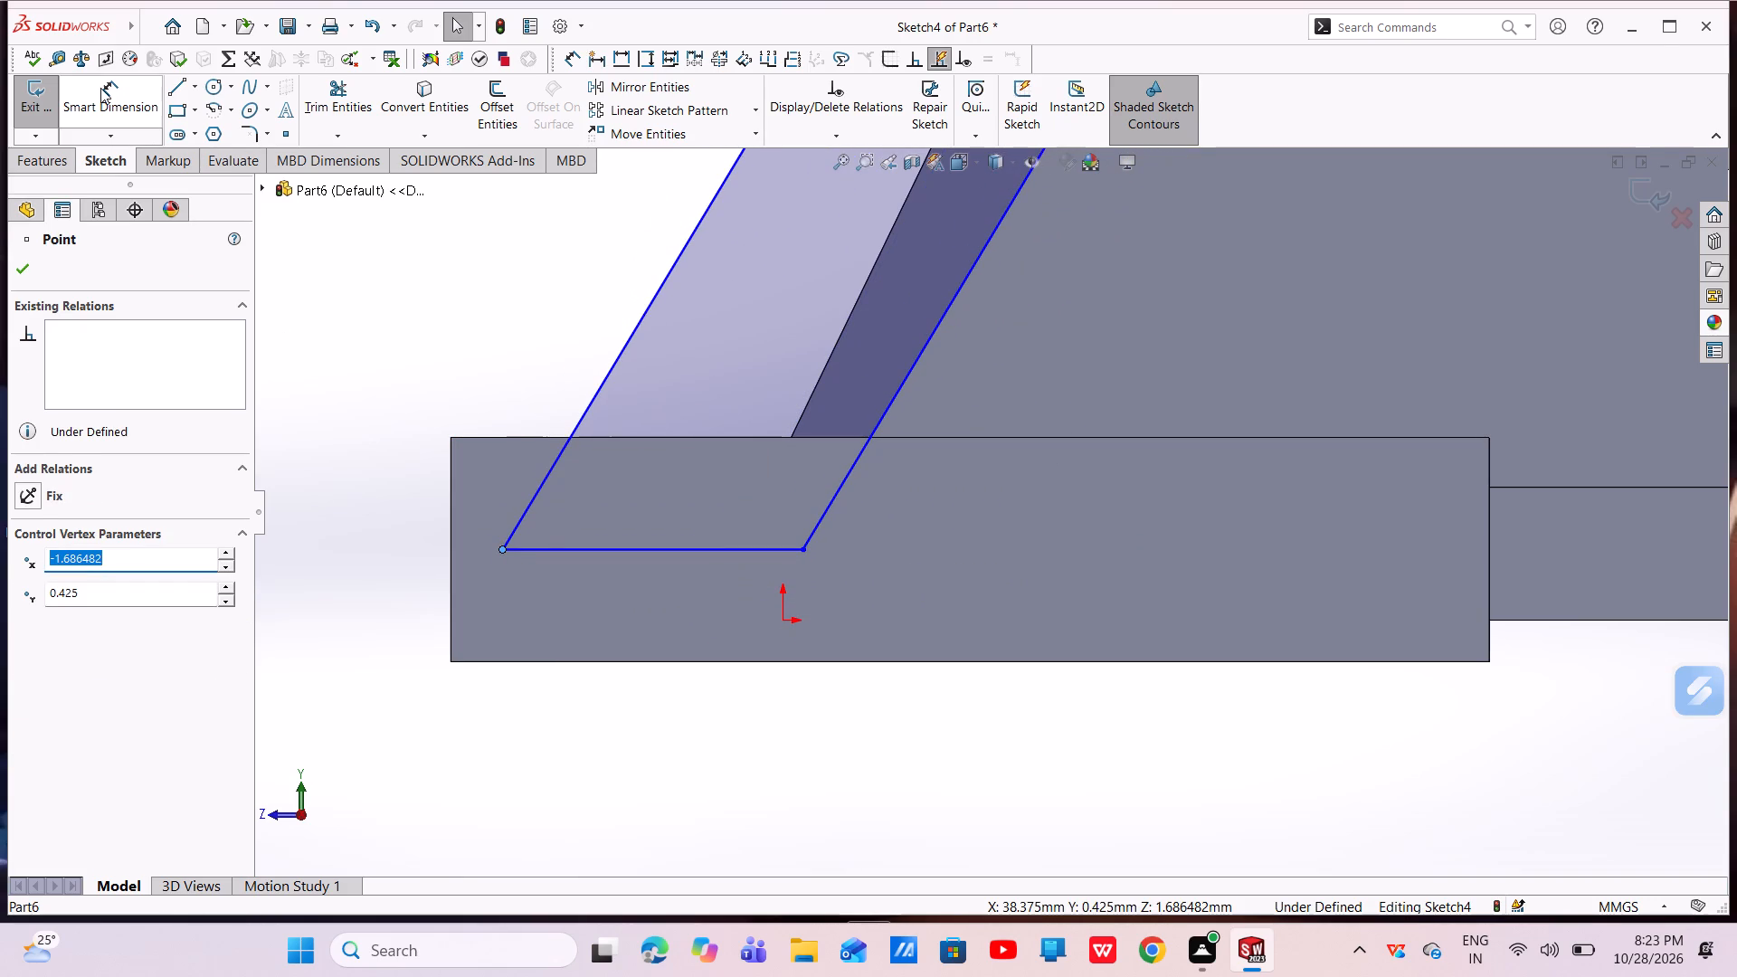
# Dimension the profile's outer lower corner 0.6 mm from the outer end edge of the thicker bottom strip.
pyautogui.click(100, 88)
pyautogui.click(499, 548)
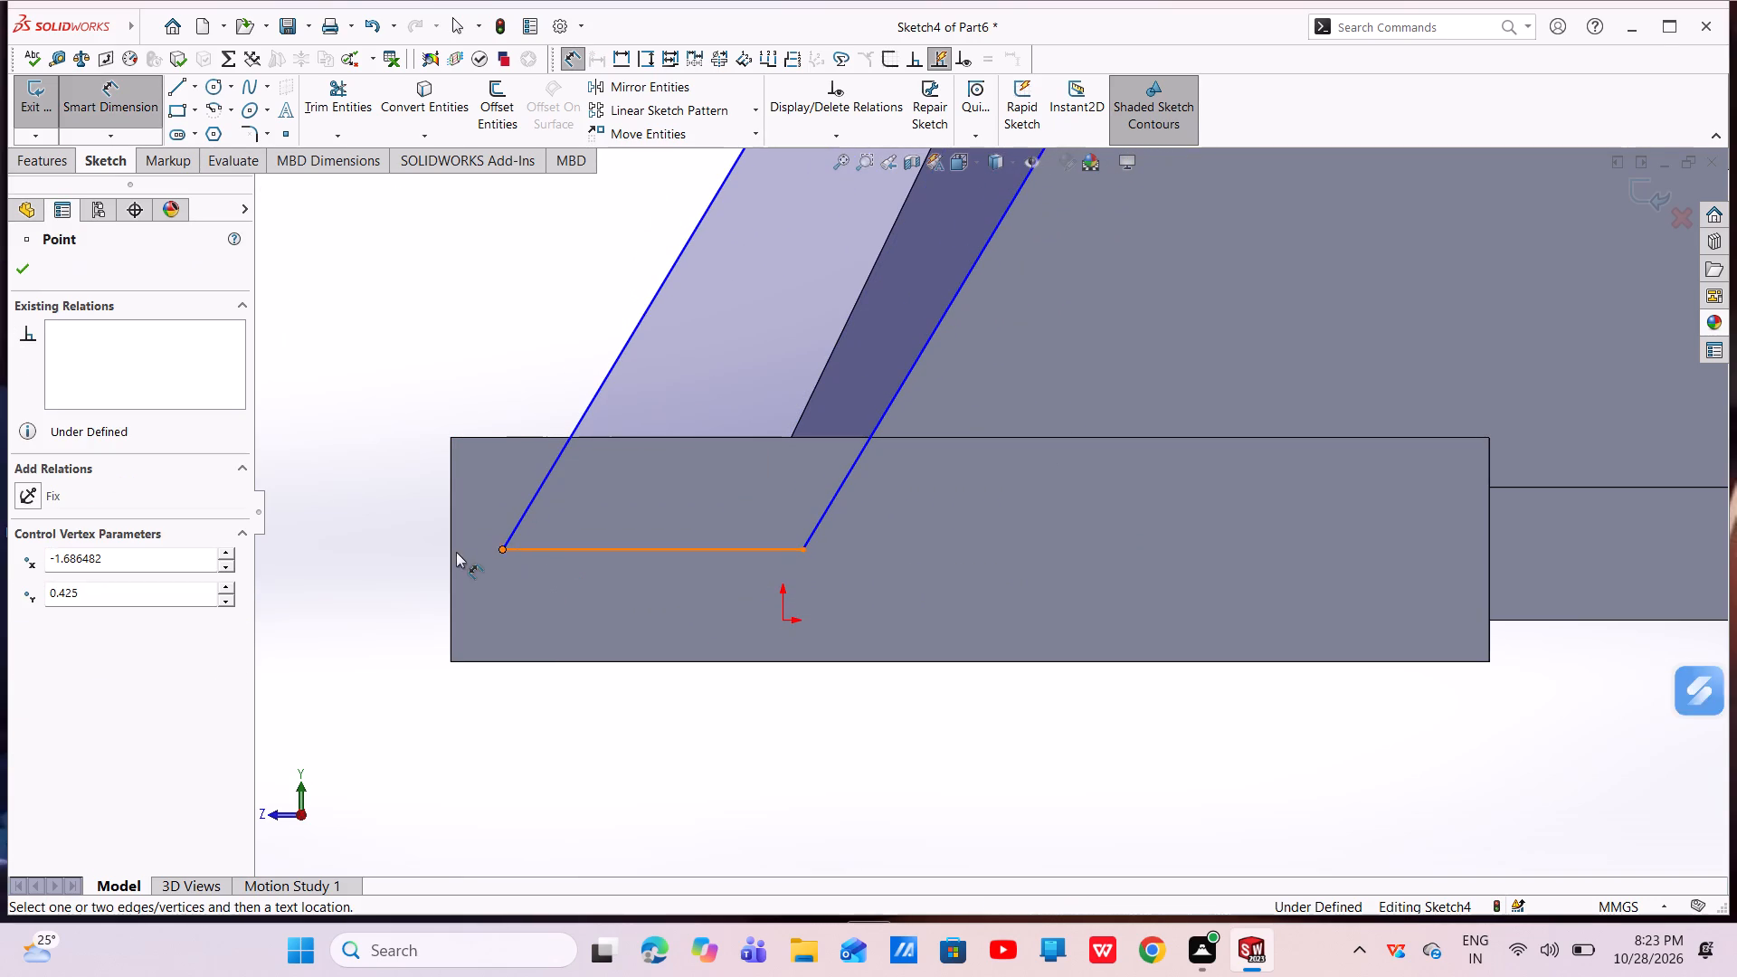
pyautogui.click(450, 558)
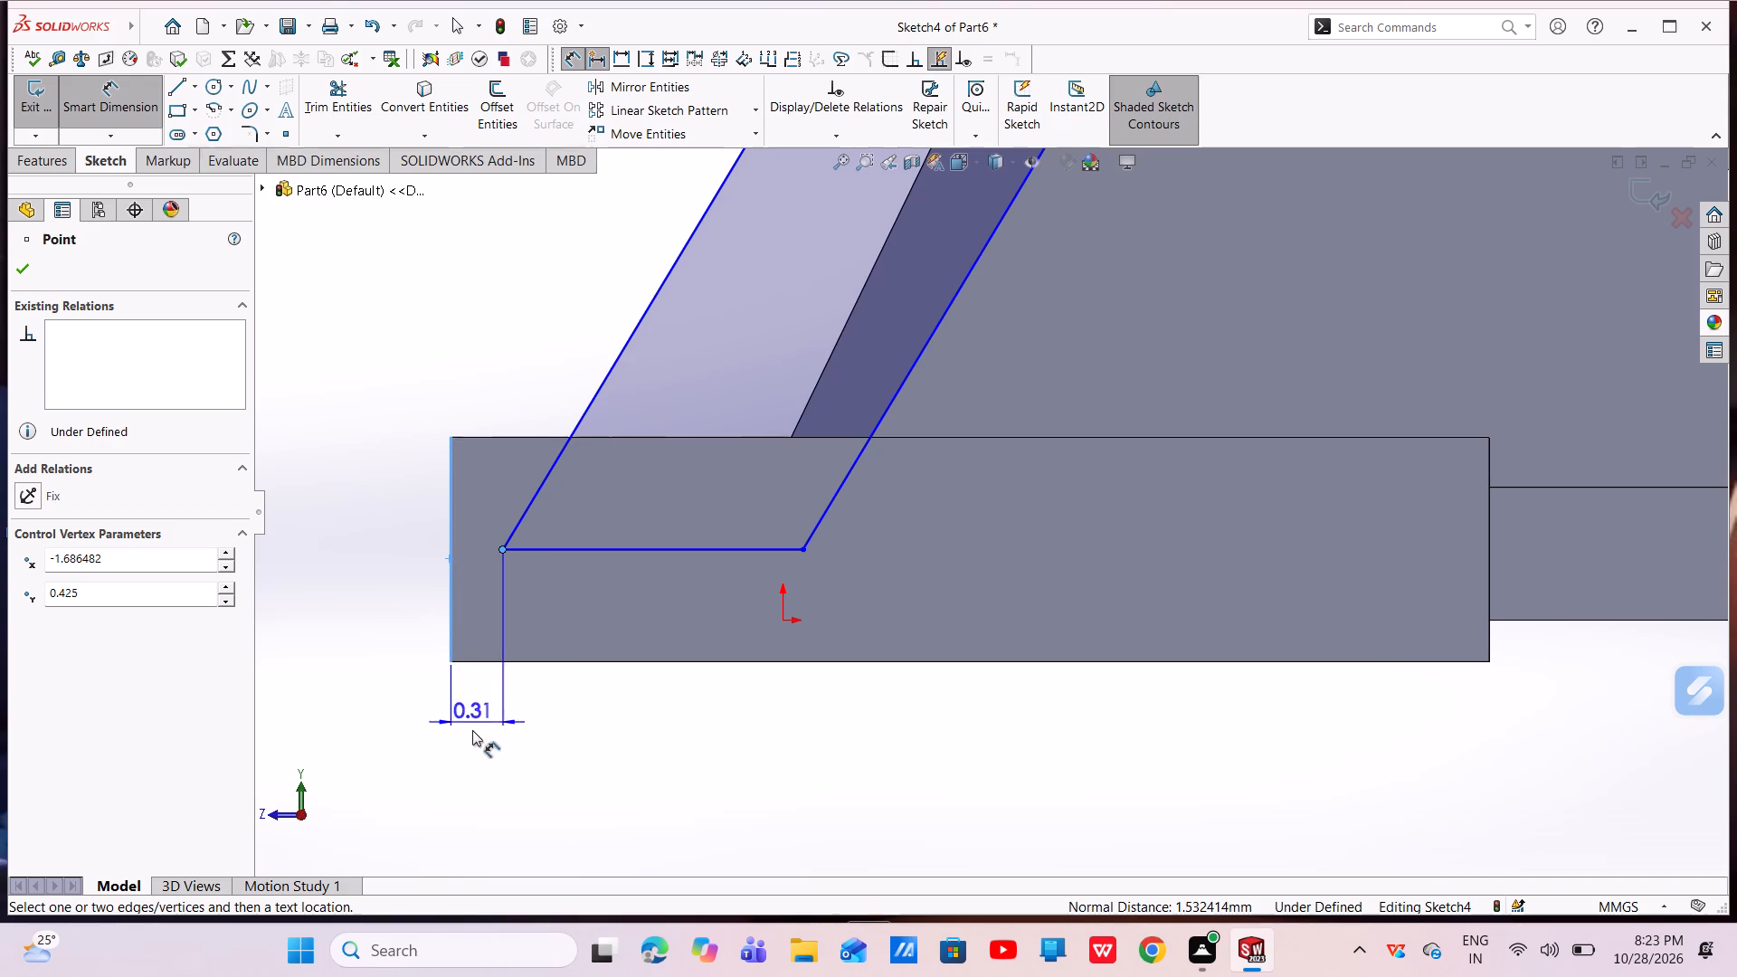
pyautogui.click(464, 746)
pyautogui.press('BackSpace')
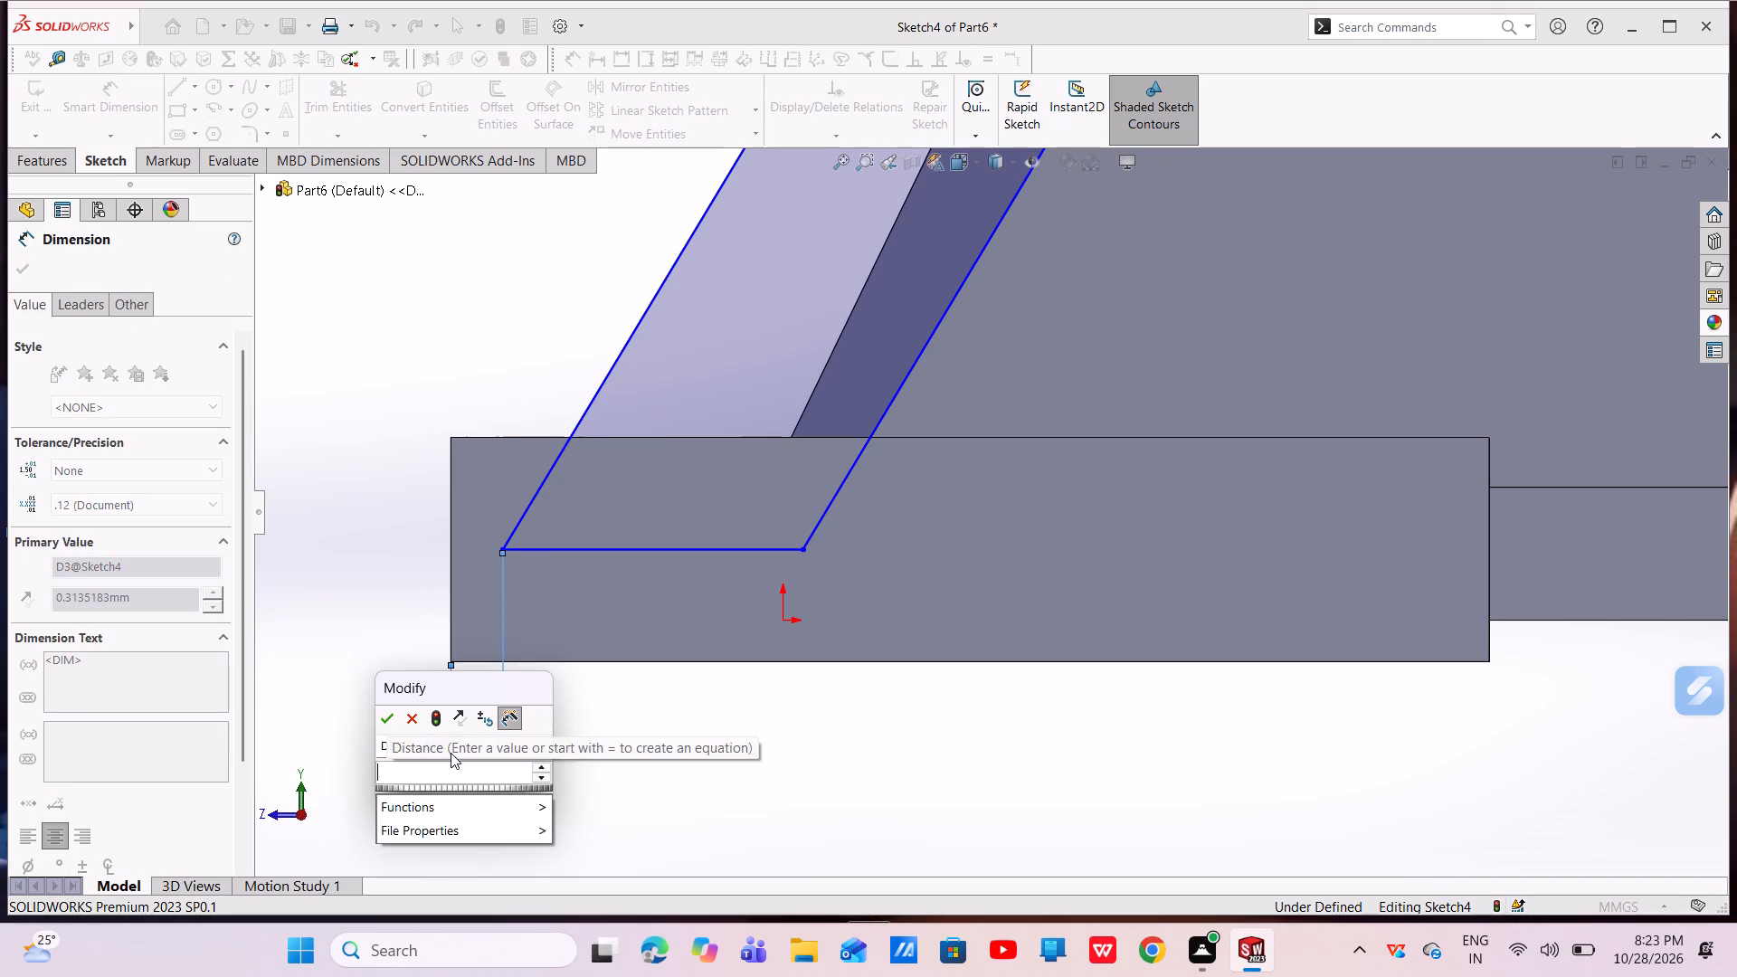
pyautogui.write('0.6')
pyautogui.press('Return')
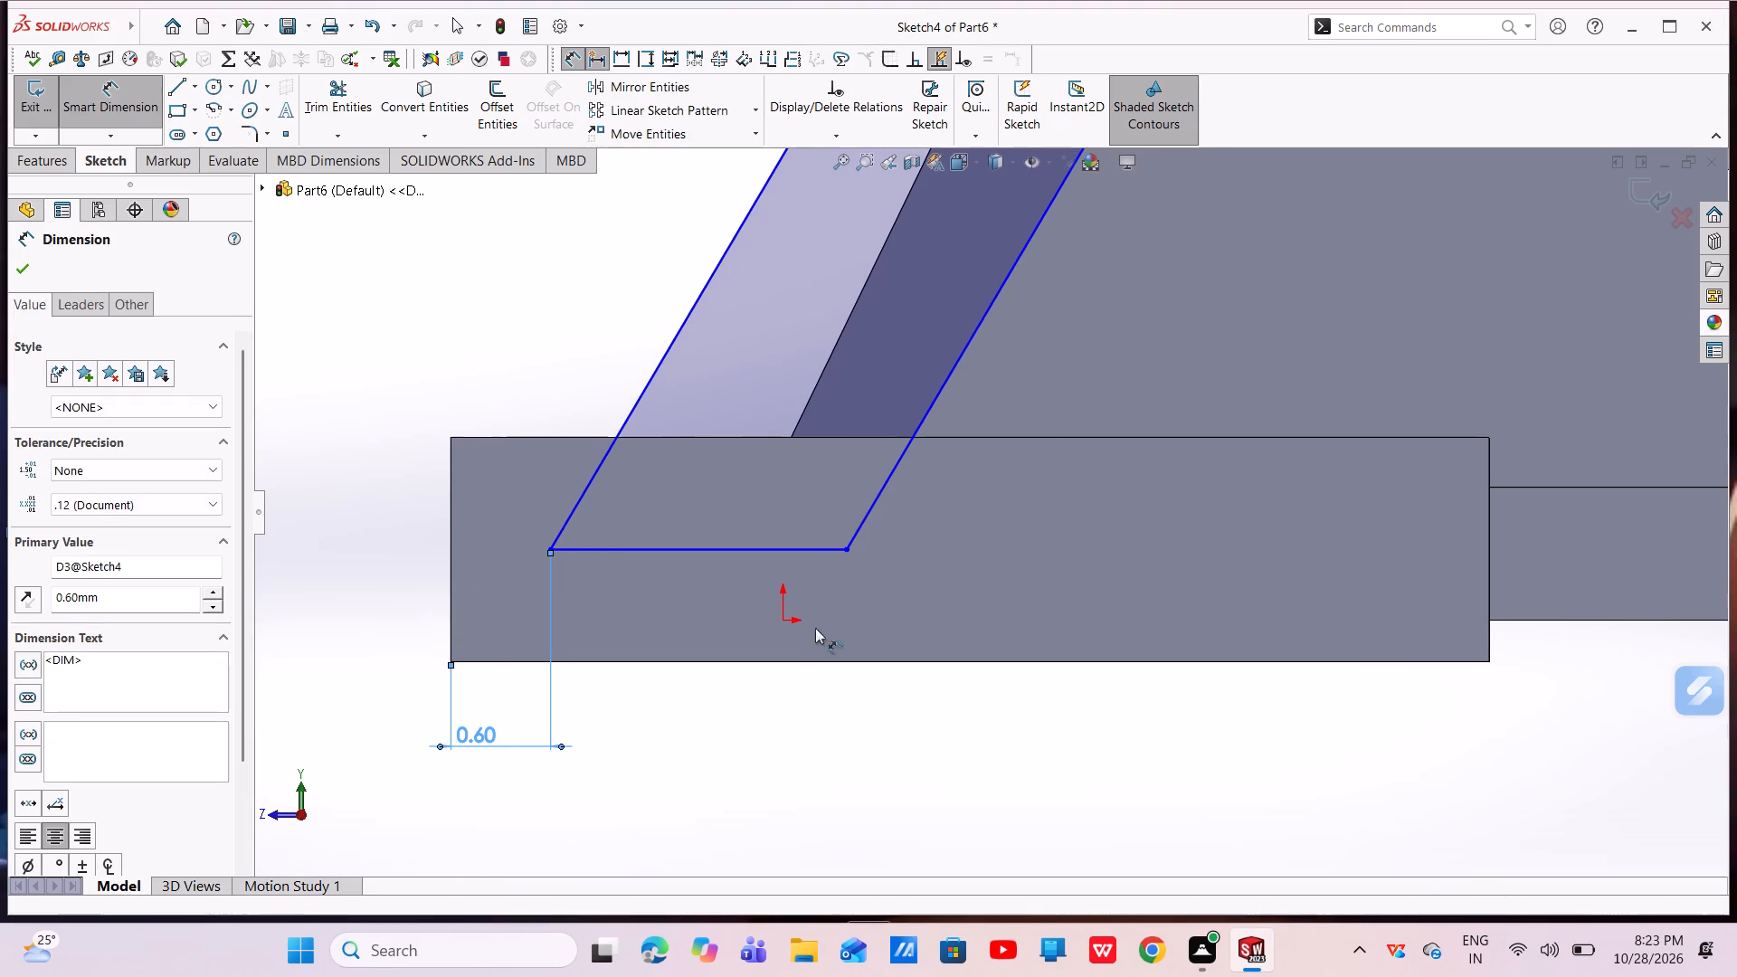
pyautogui.scroll(13, 880, 552)
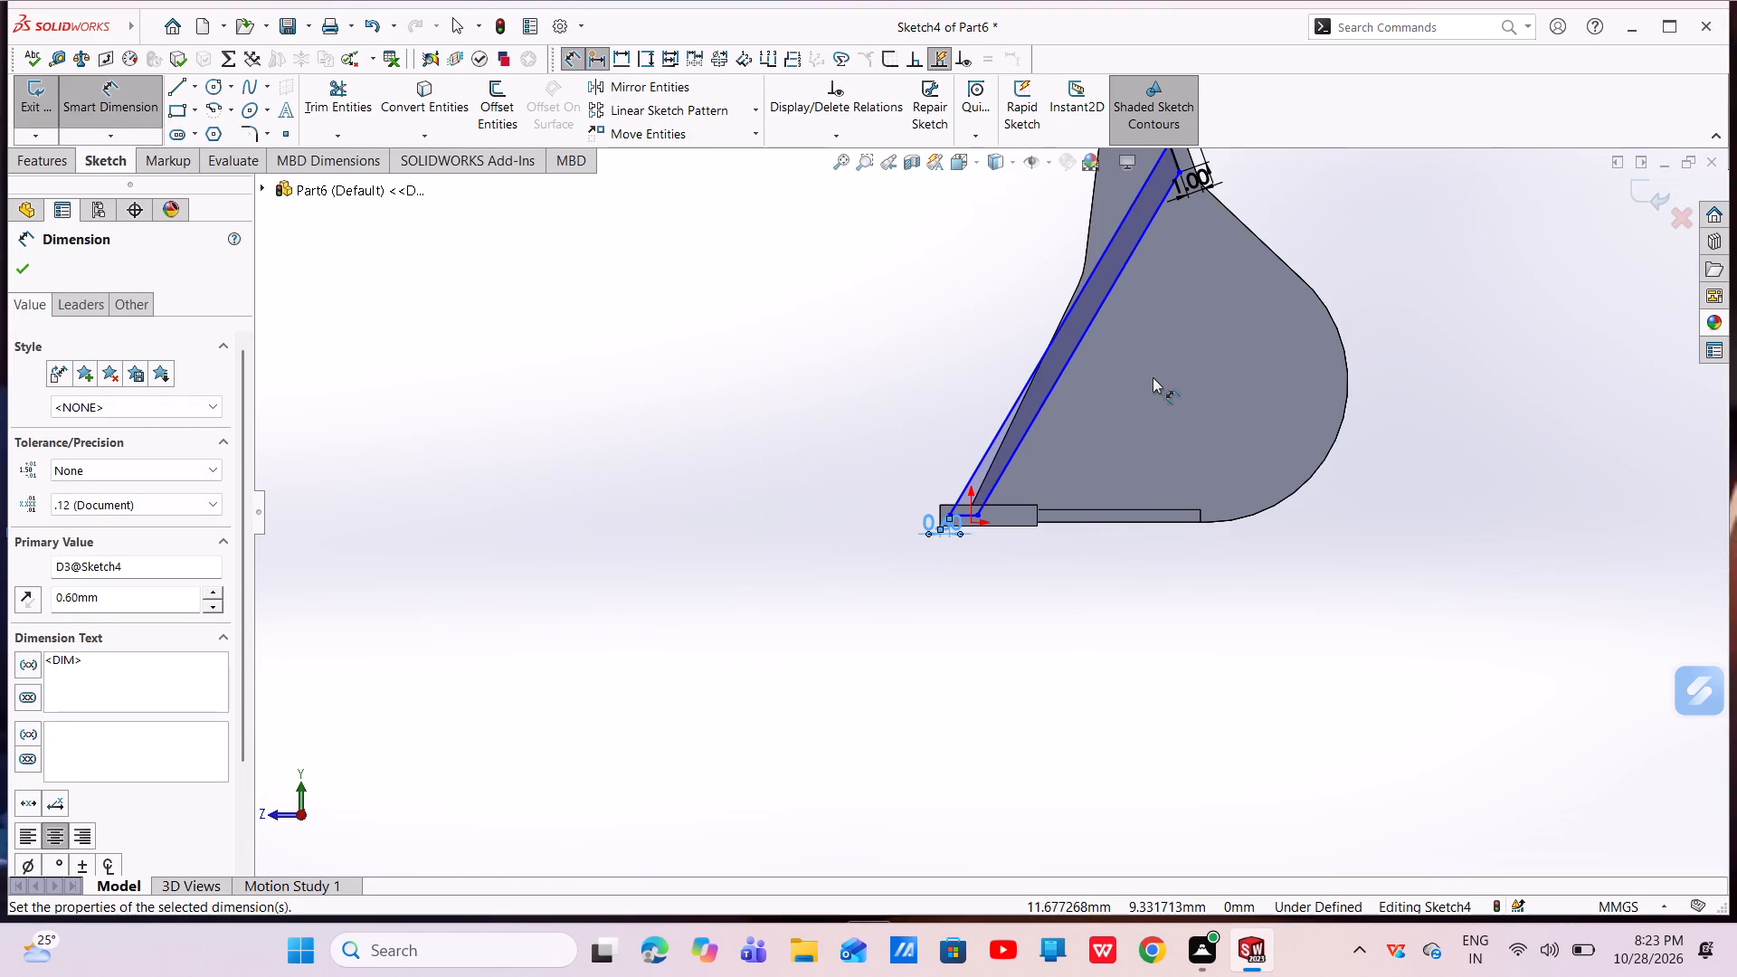
pyautogui.press('Escape')
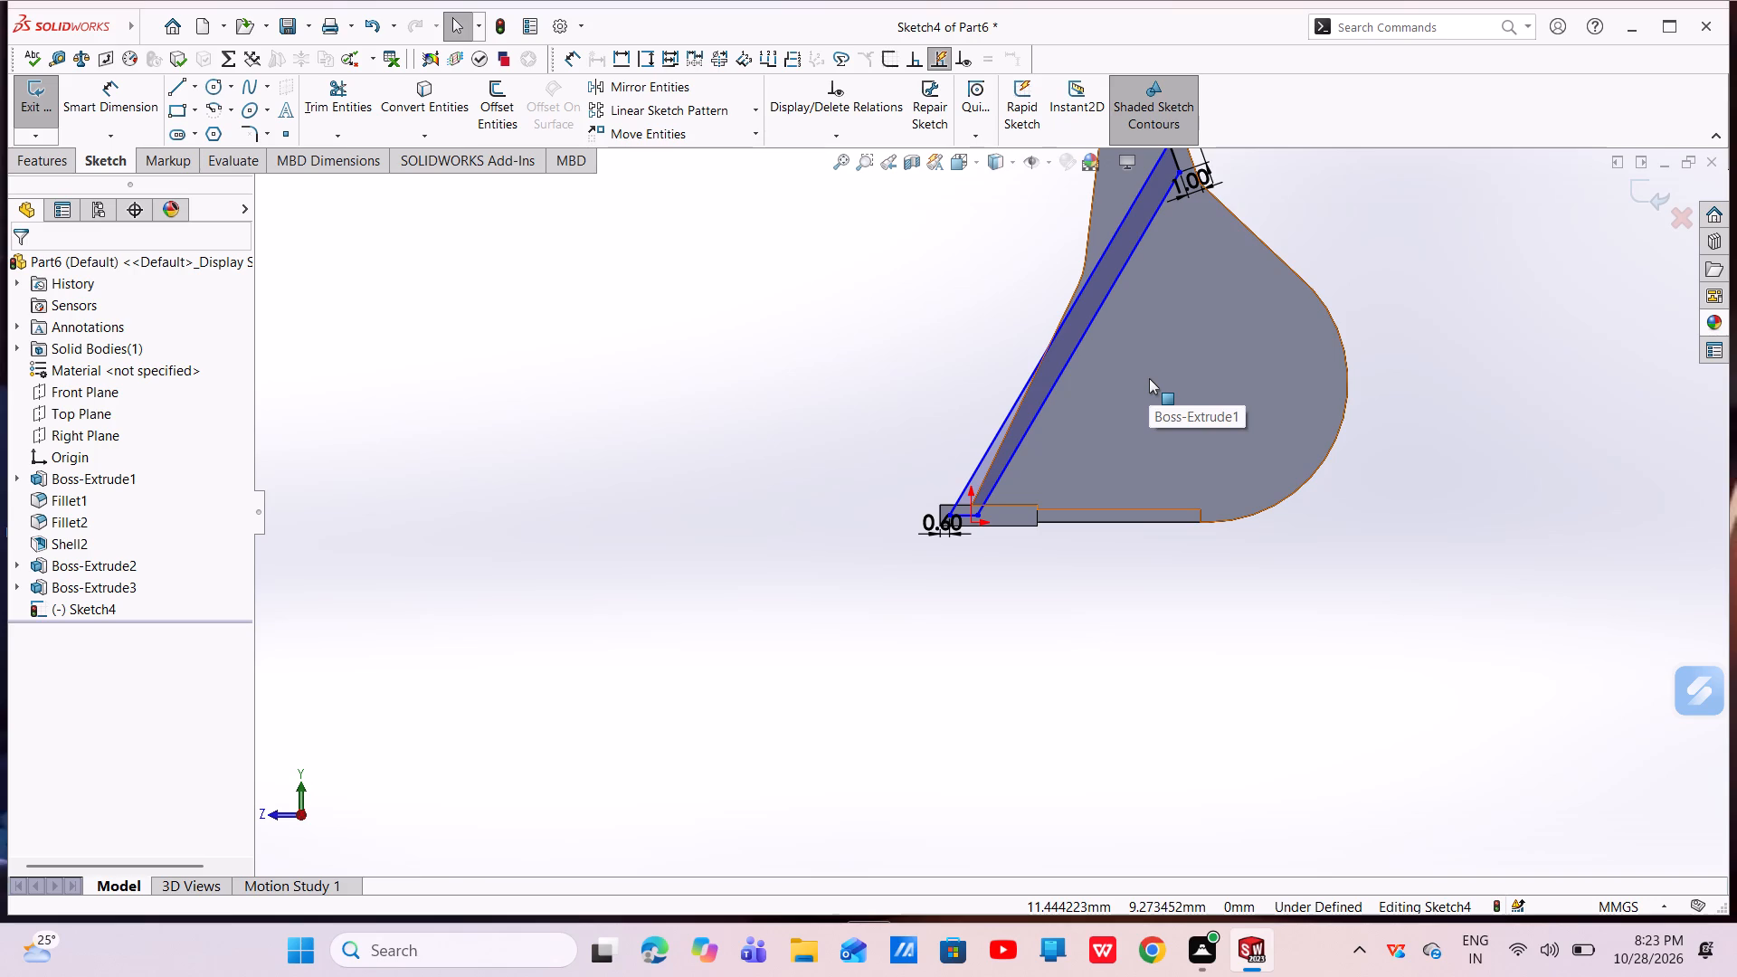
# Dimension the profile's outer lower corner 0.3 mm below the top edge of the thicker bottom strip.
pyautogui.click(84, 100)
pyautogui.scroll(-6, 930, 490)
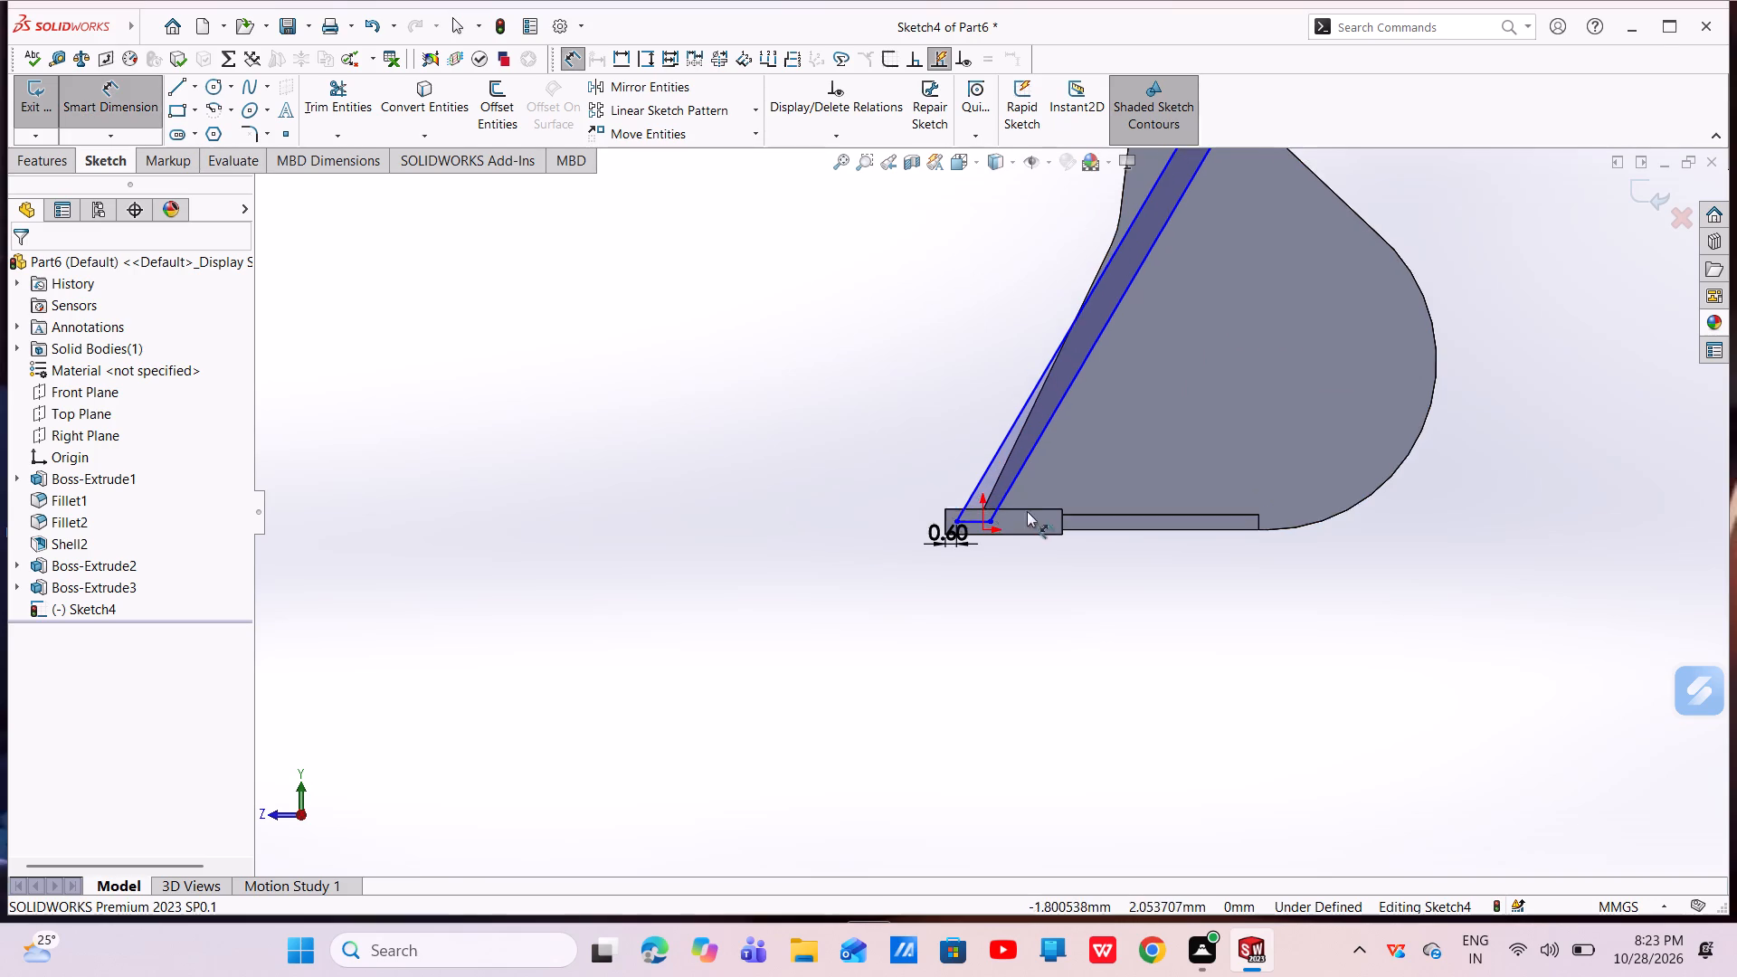
pyautogui.scroll(-7, 1048, 525)
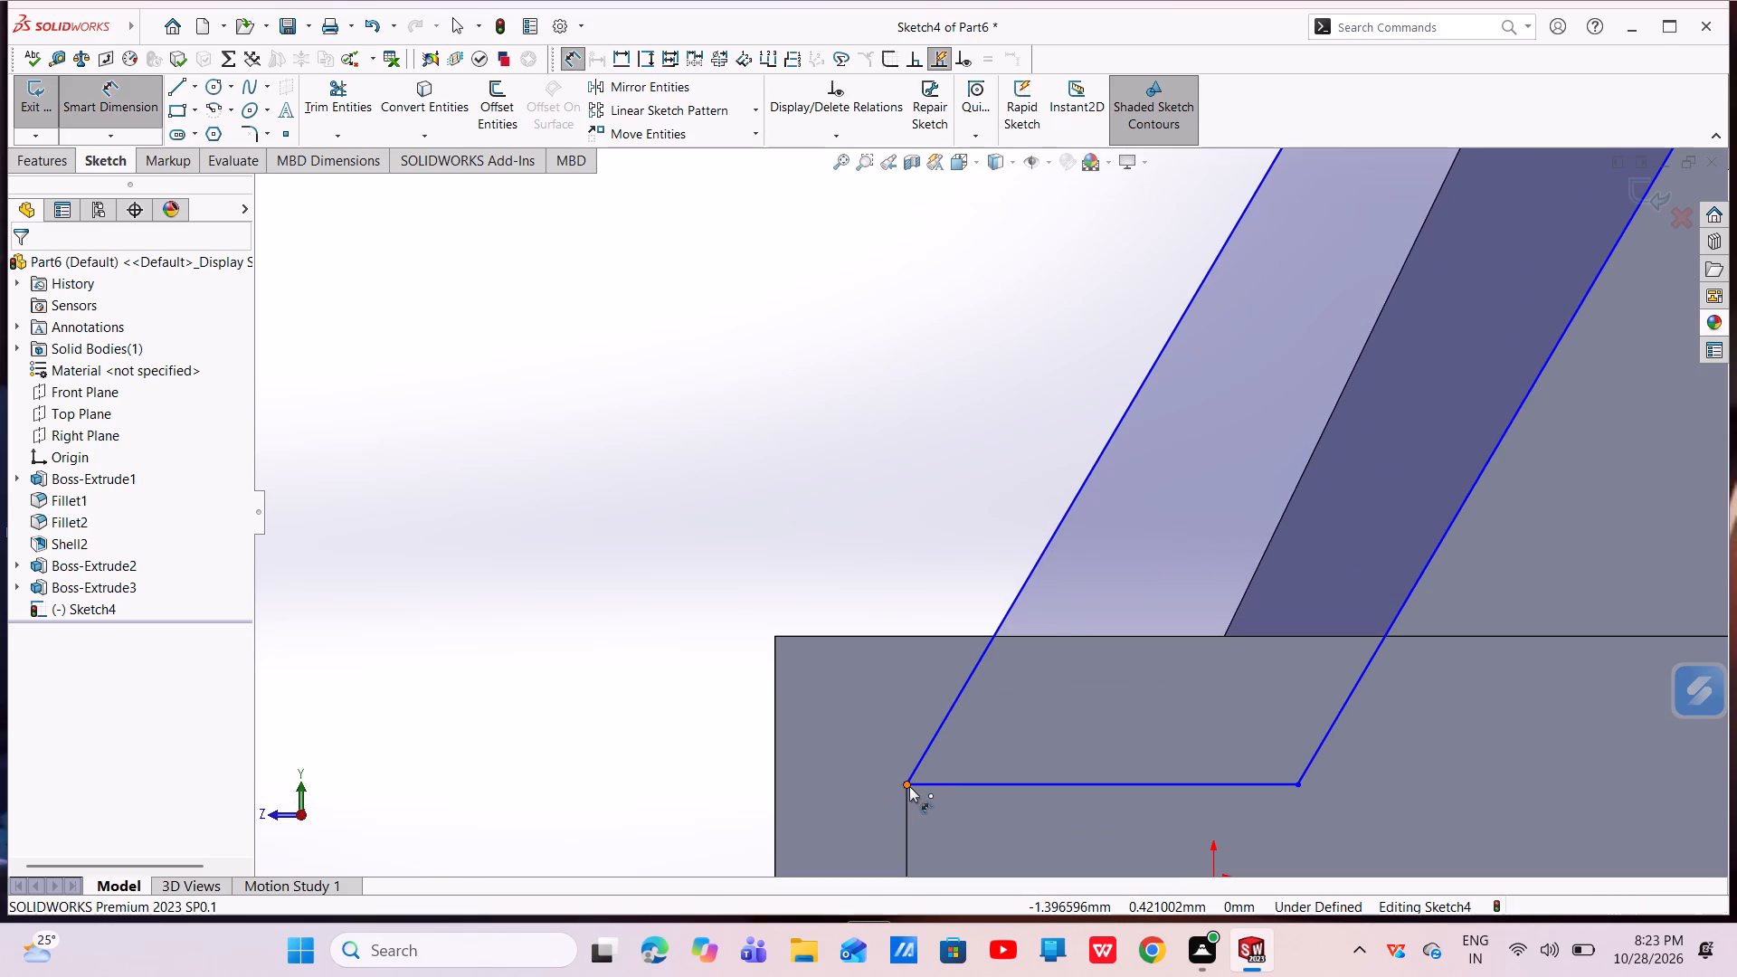
pyautogui.click(907, 783)
pyautogui.click(894, 639)
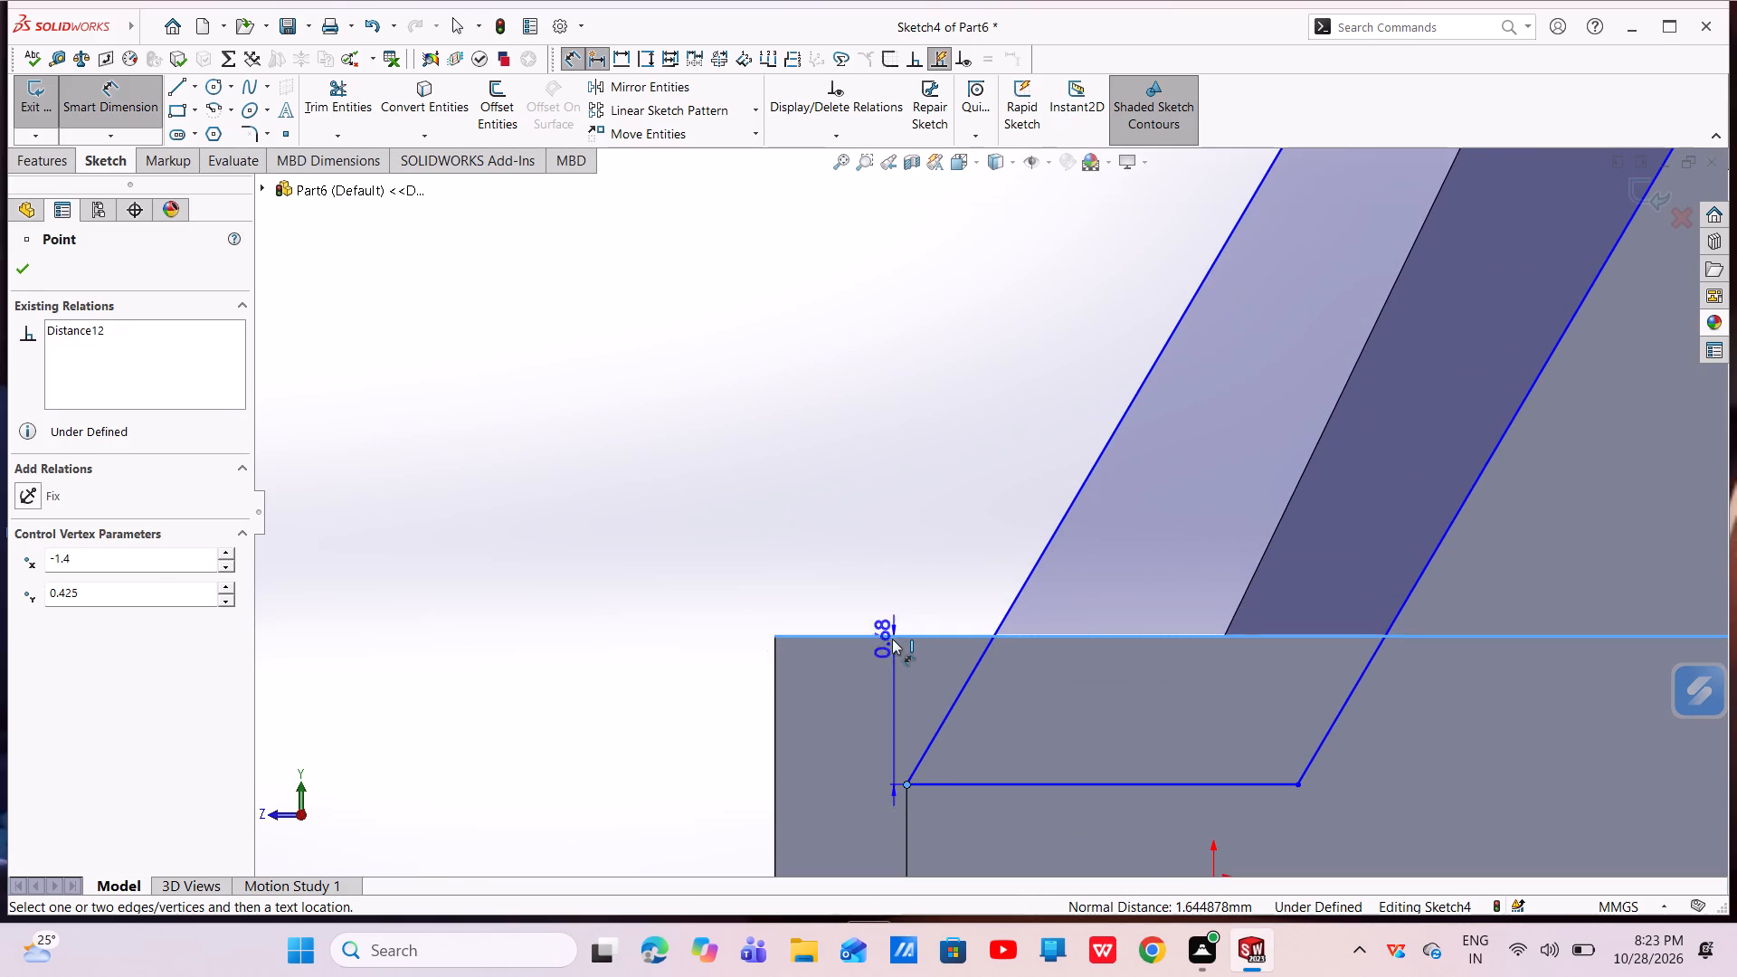
pyautogui.click(586, 648)
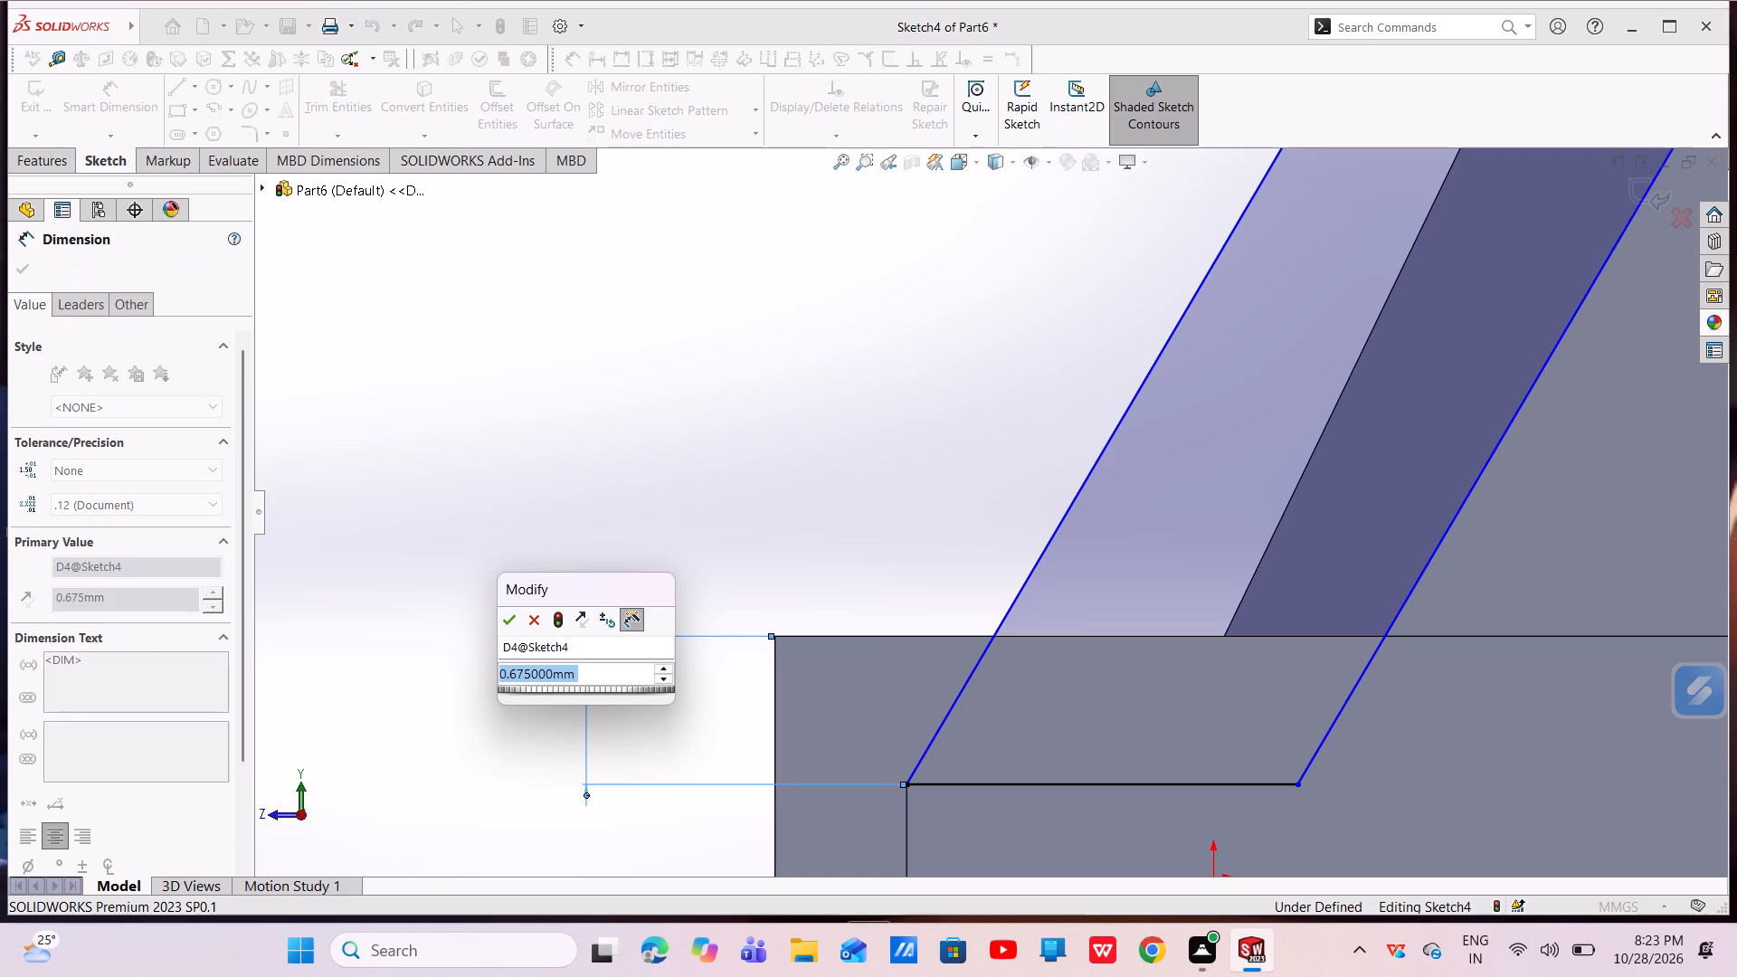
pyautogui.press('BackSpace')
pyautogui.write('0.')
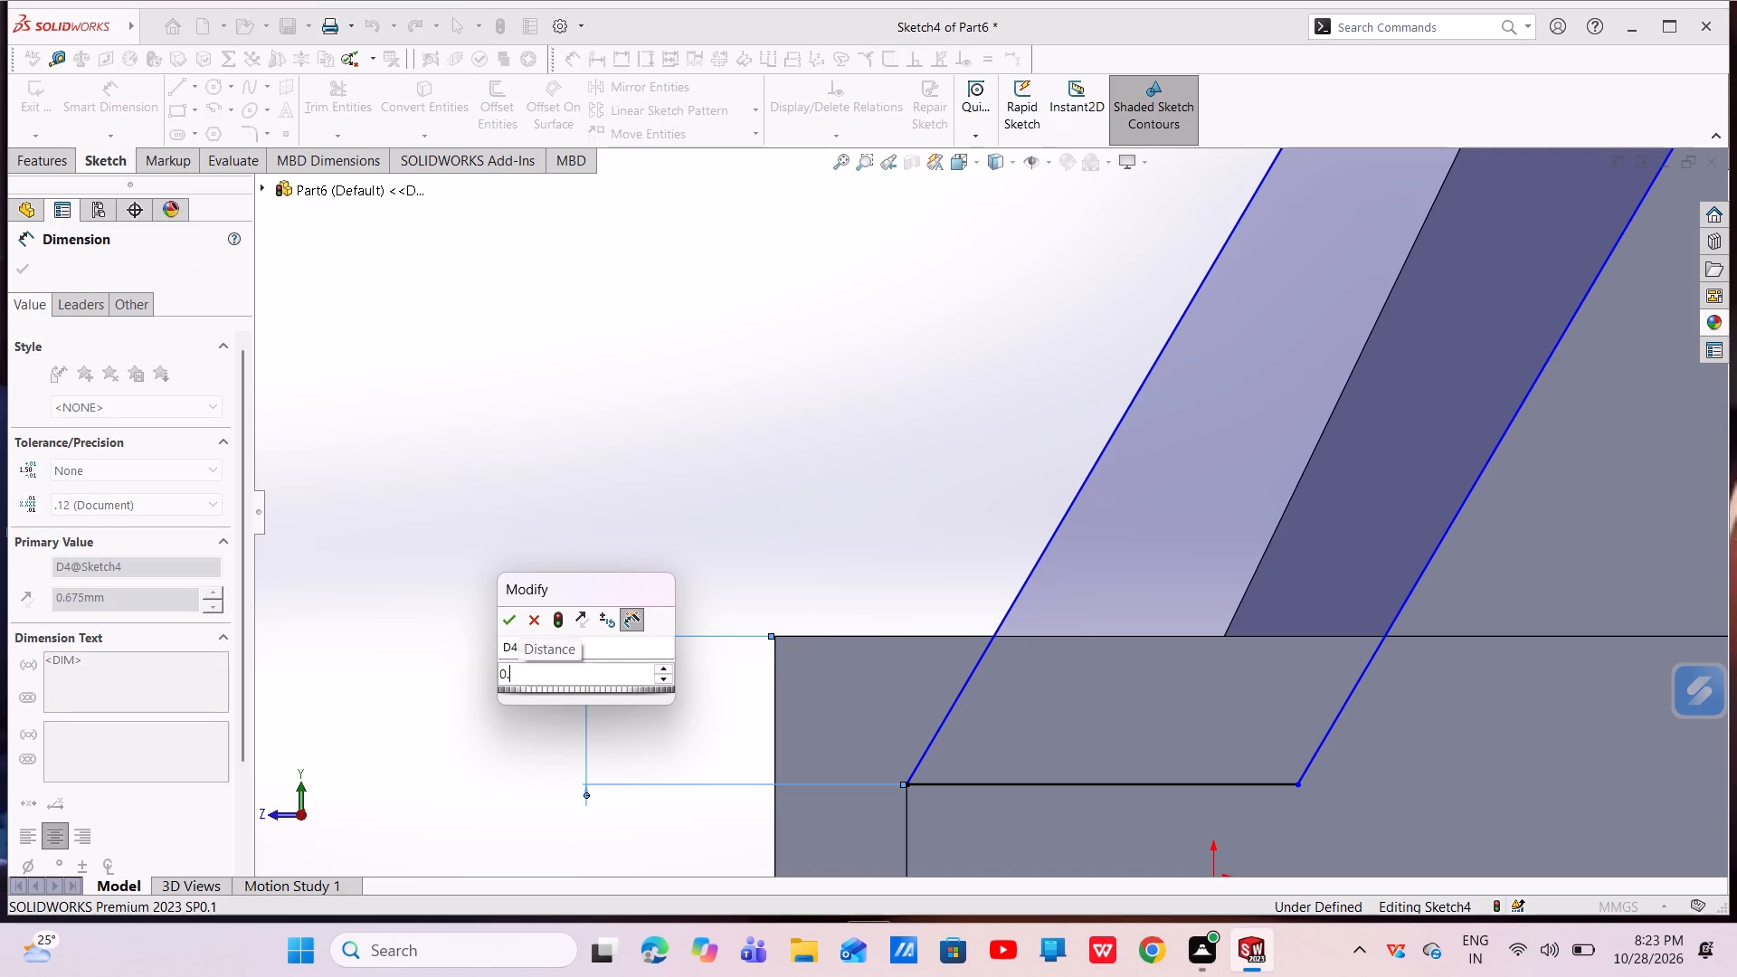
pyautogui.press('3')
pyautogui.press('Return')
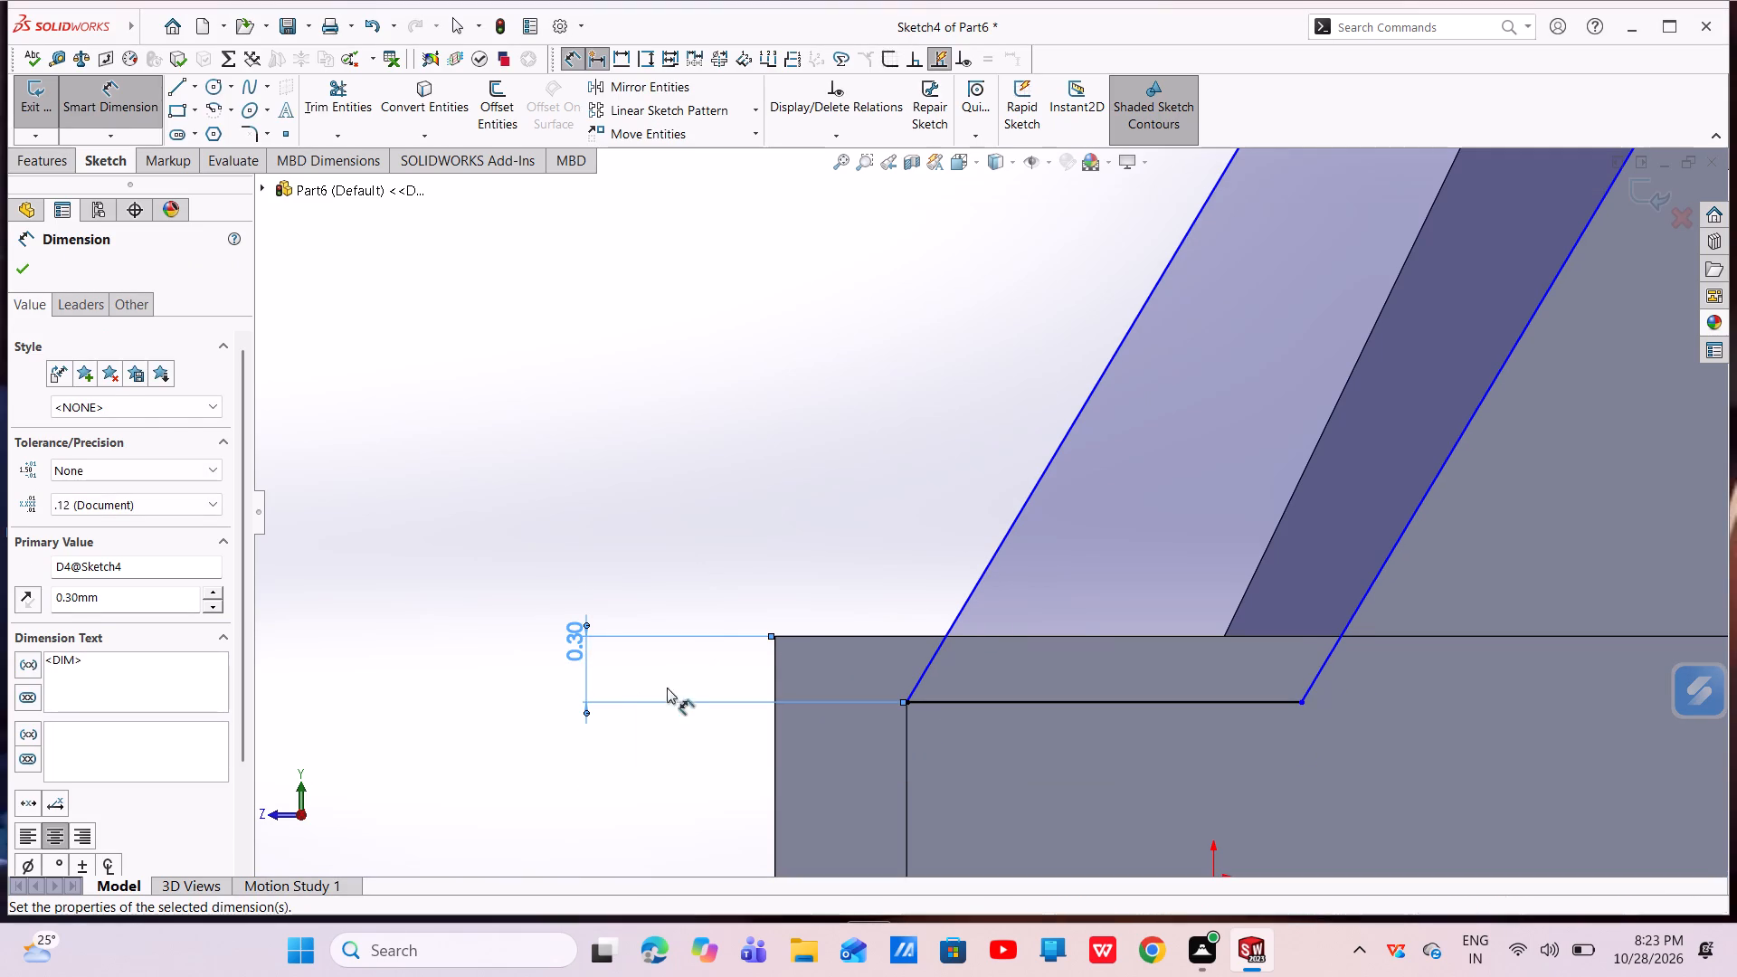
pyautogui.press('Escape')
pyautogui.press('Escape')
pyautogui.scroll(5, 874, 647)
pyautogui.scroll(4, 1020, 627)
pyautogui.scroll(4, 1084, 479)
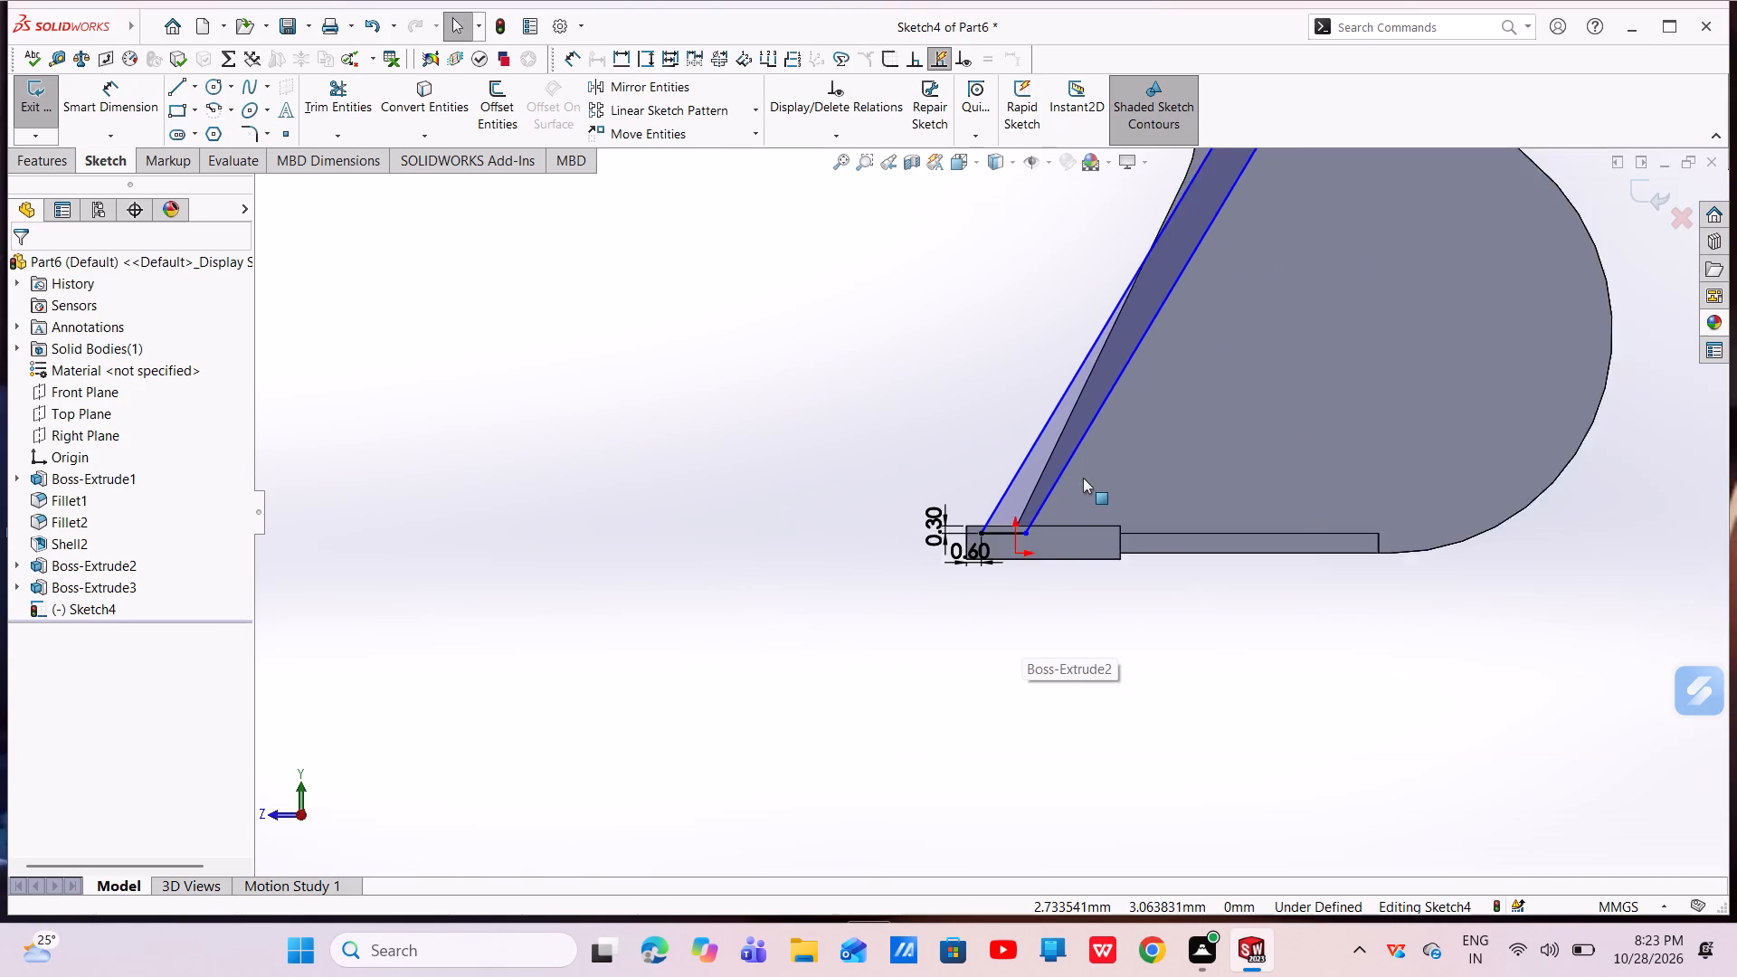
pyautogui.scroll(3, 1128, 391)
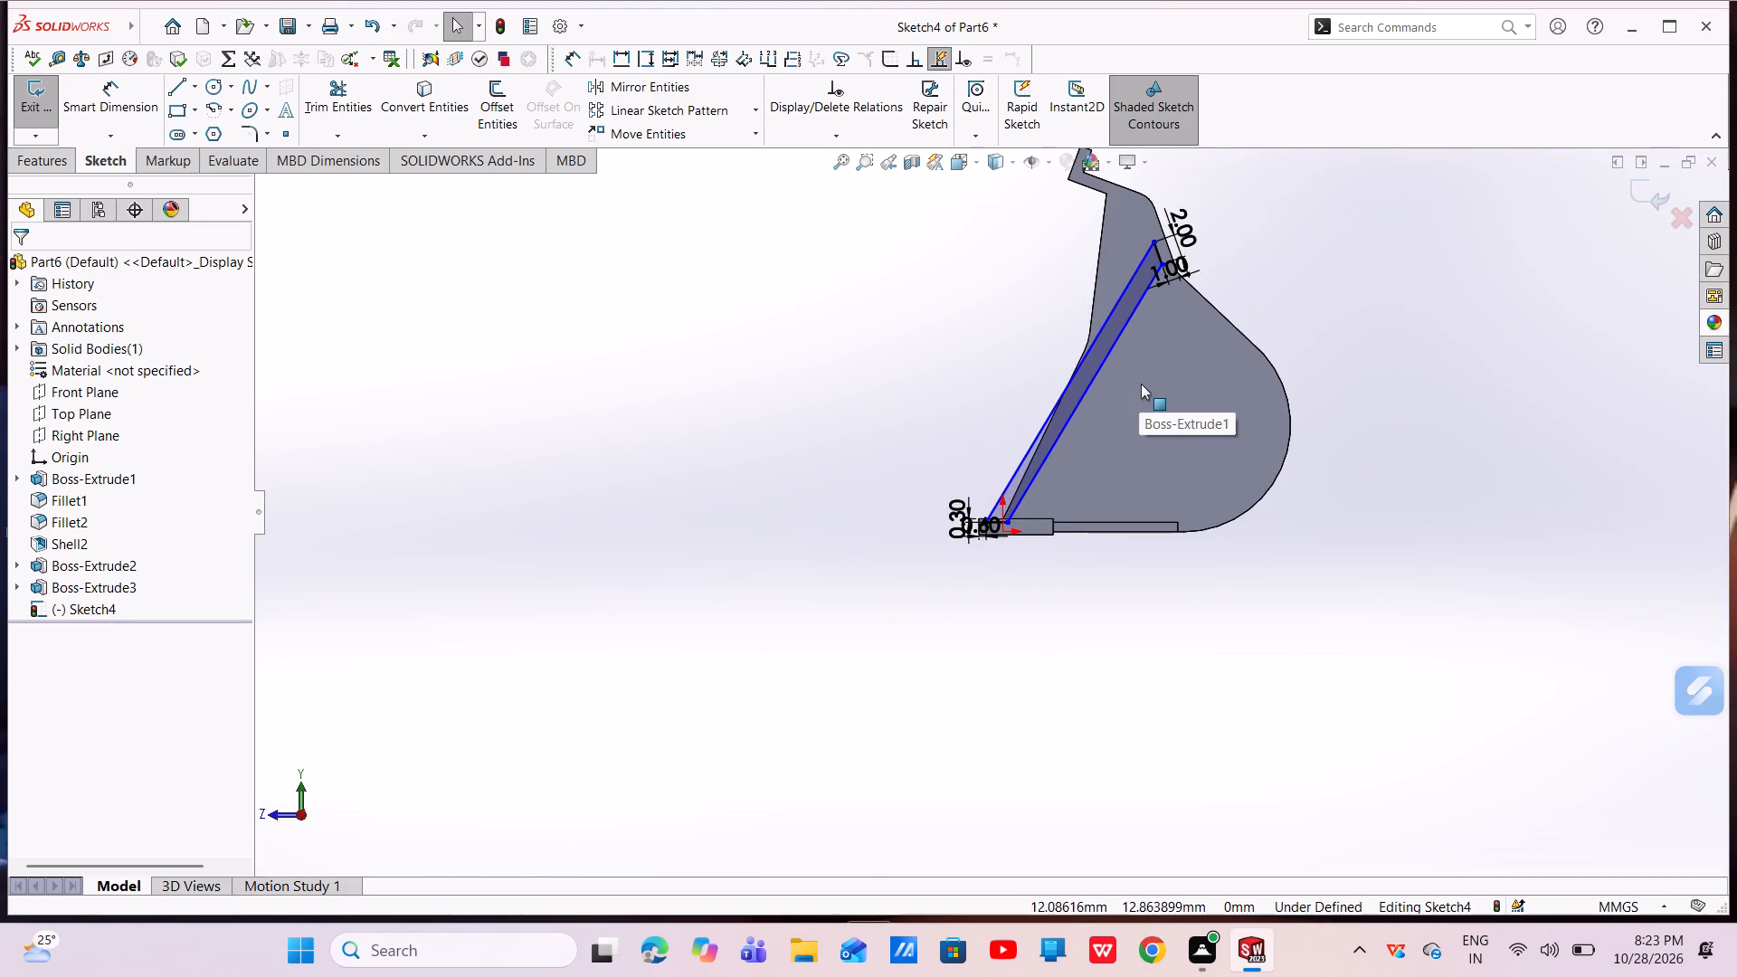
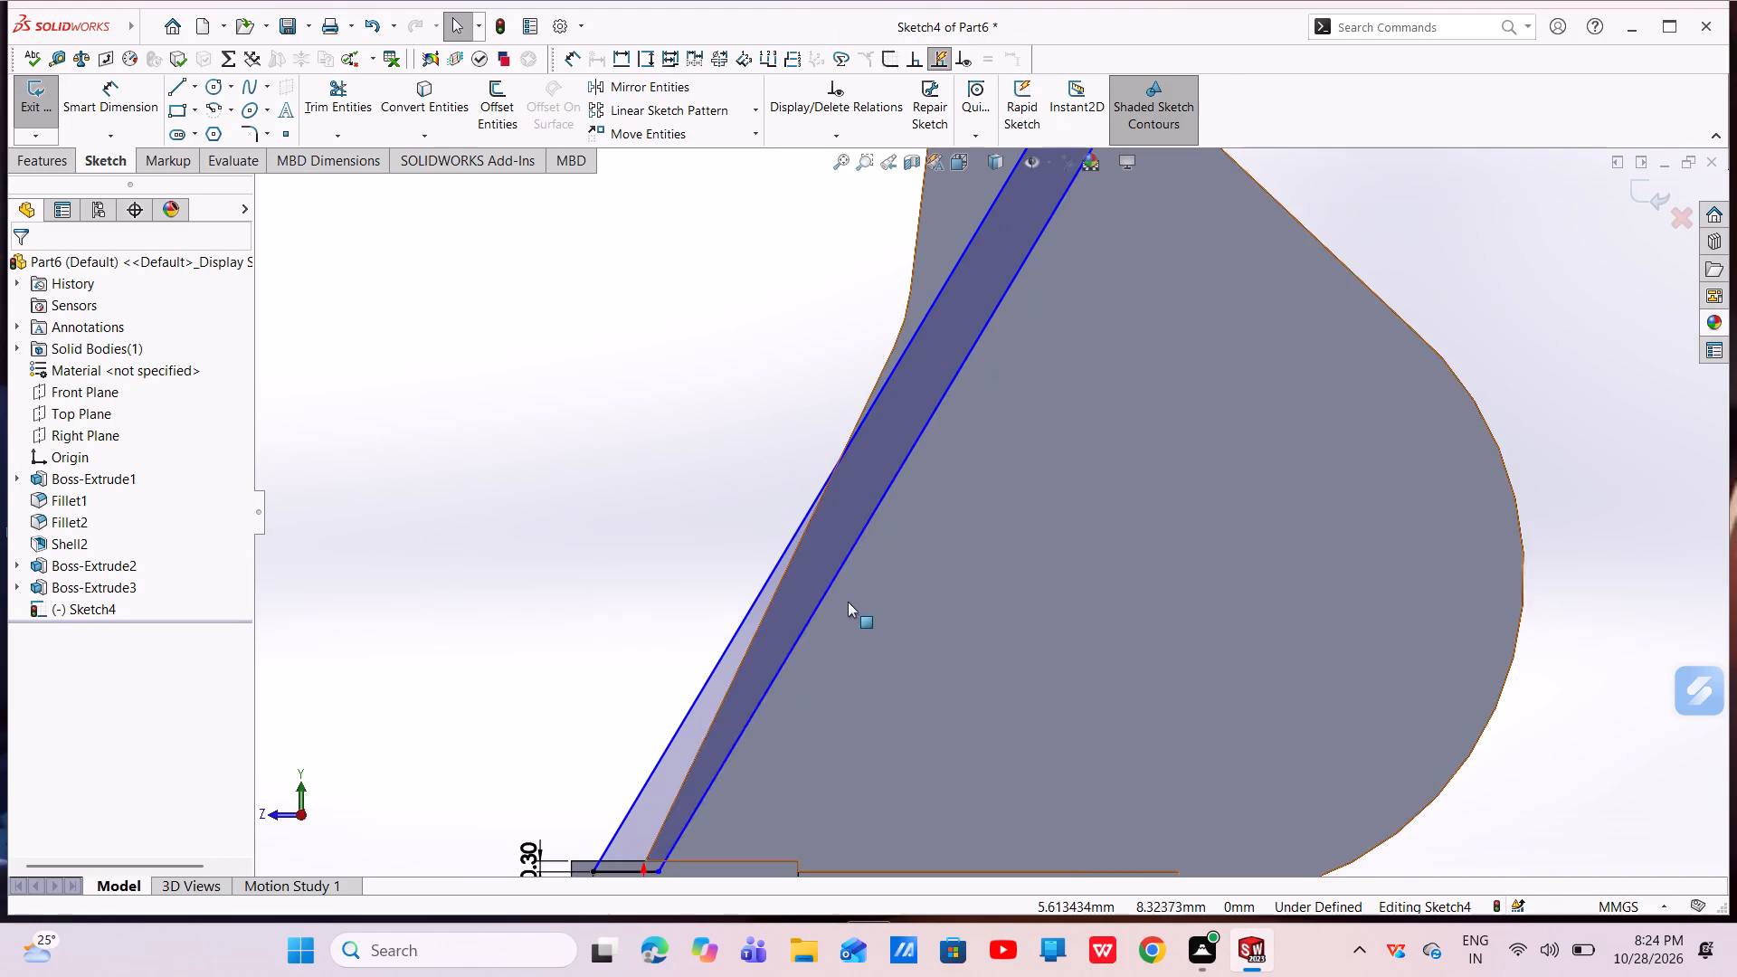
# Sketch a 3-point arc, radius about 3.18 mm, from the profile's outer lower corner to its outer slanted line, bulging inward.
pyautogui.scroll(3, 848, 603)
pyautogui.scroll(-7, 825, 729)
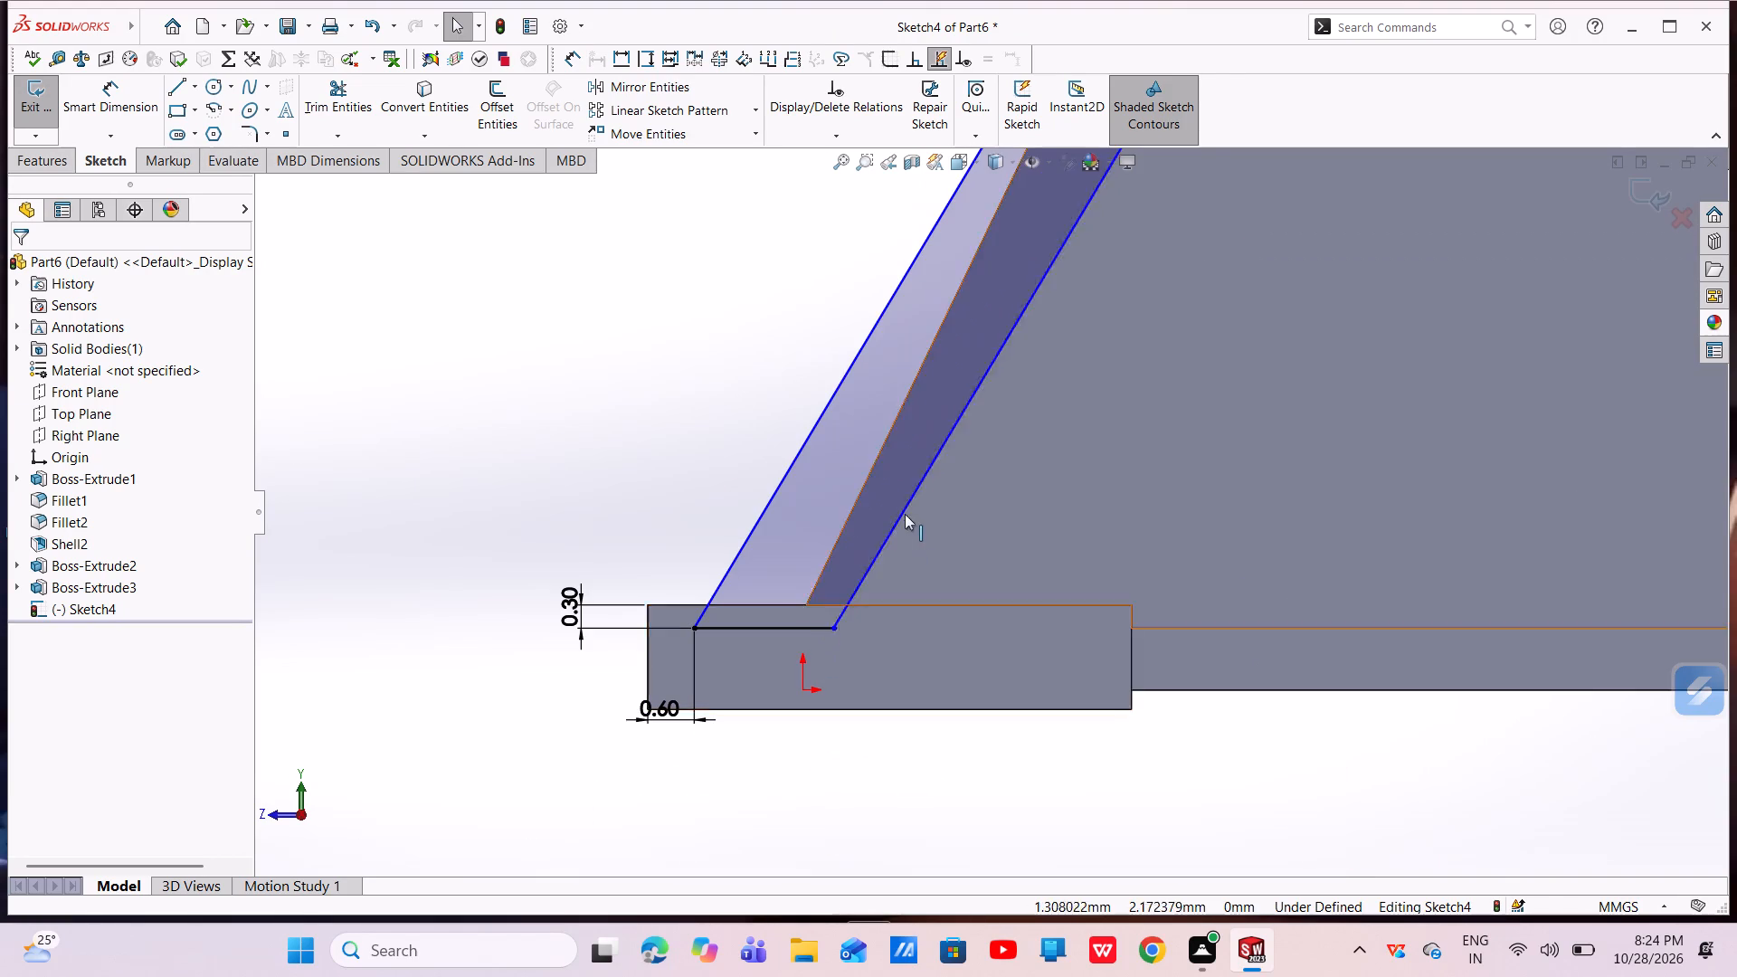
pyautogui.scroll(2, 906, 507)
pyautogui.scroll(-2, 905, 492)
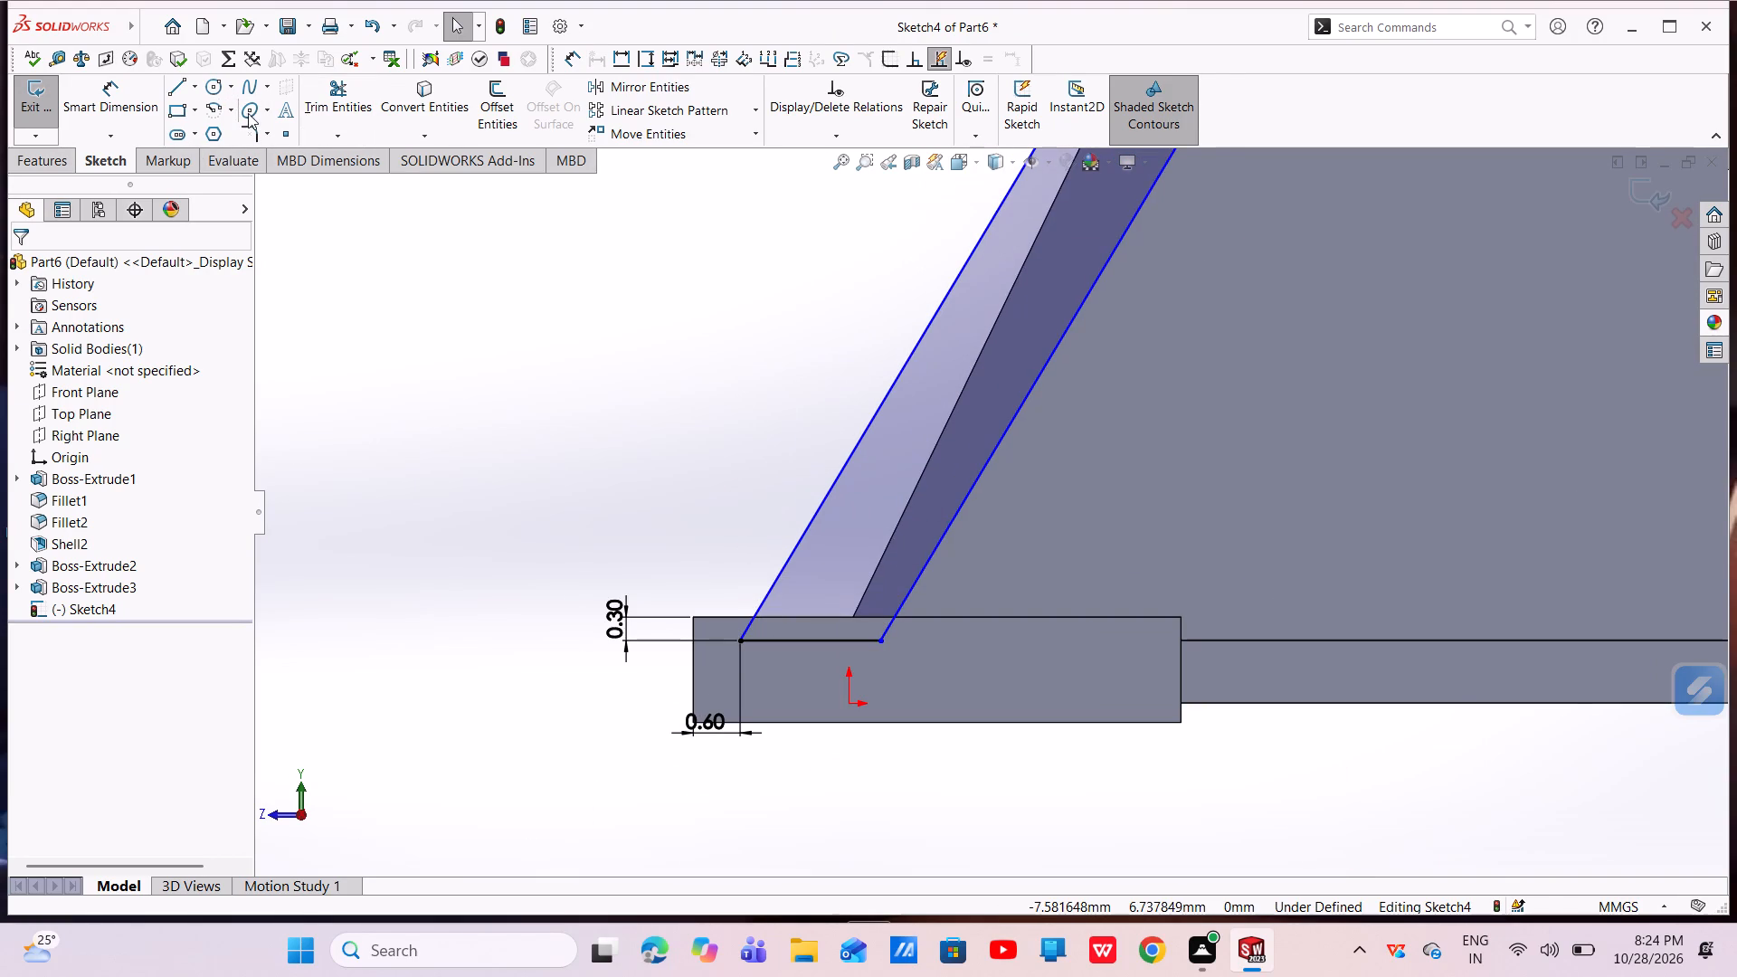
pyautogui.click(232, 116)
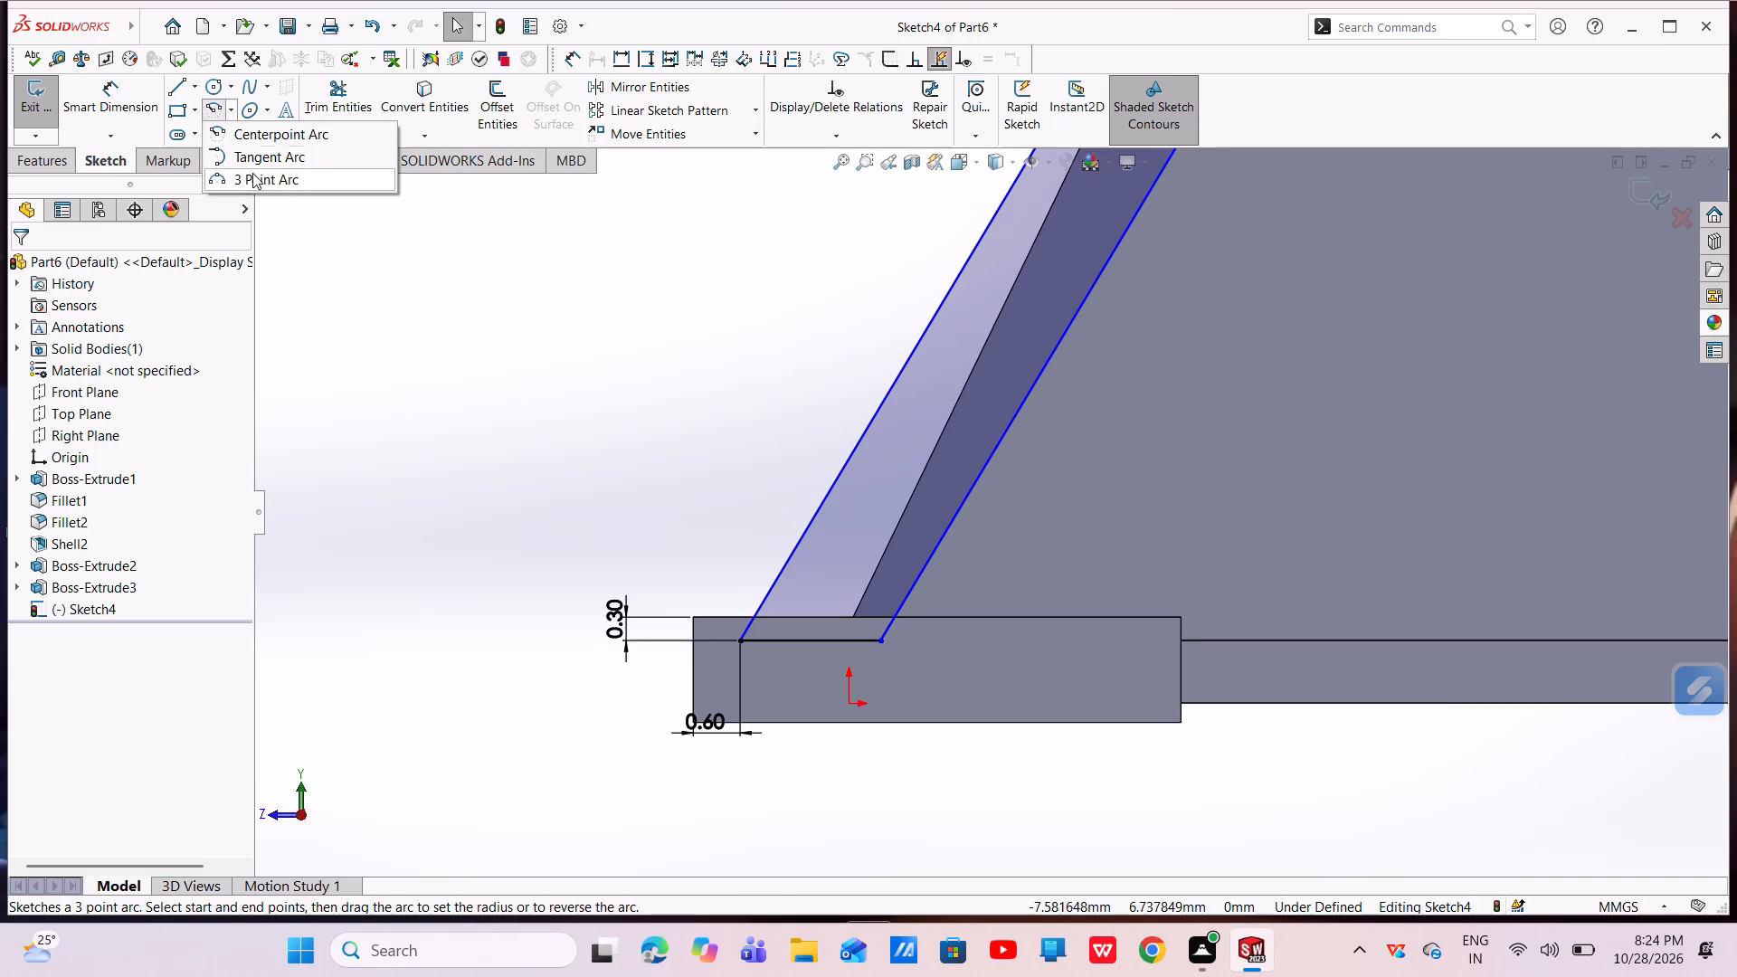
pyautogui.click(253, 175)
pyautogui.scroll(-3, 852, 562)
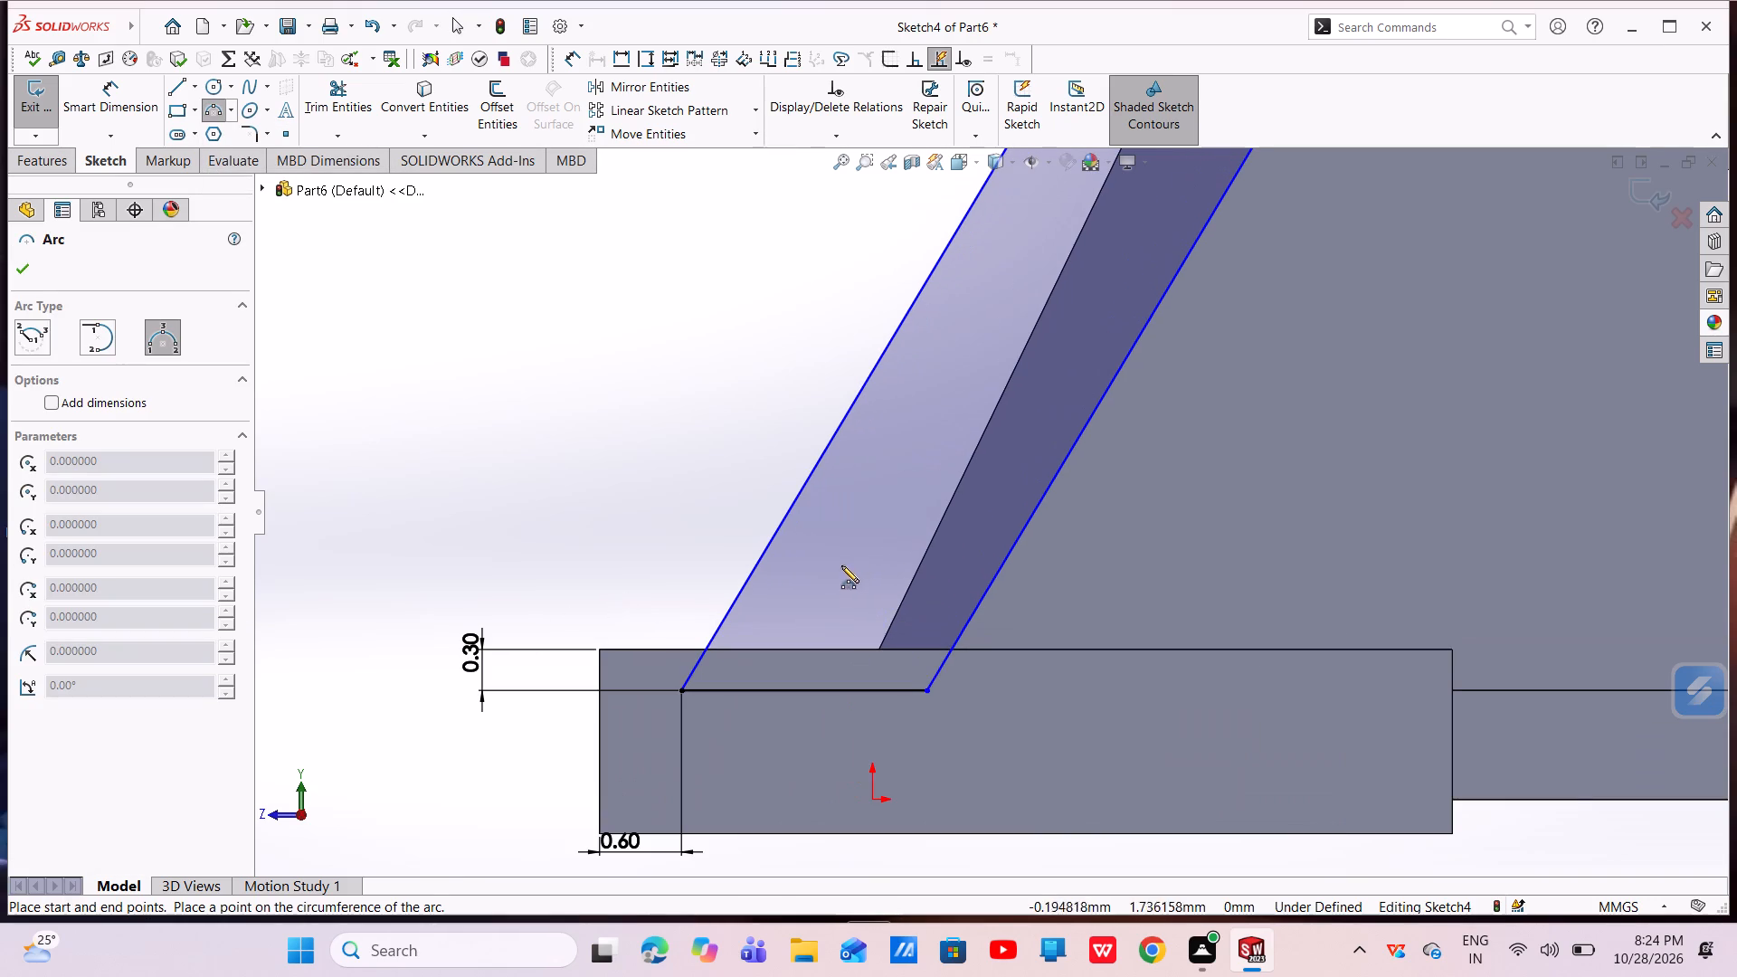
pyautogui.click(683, 691)
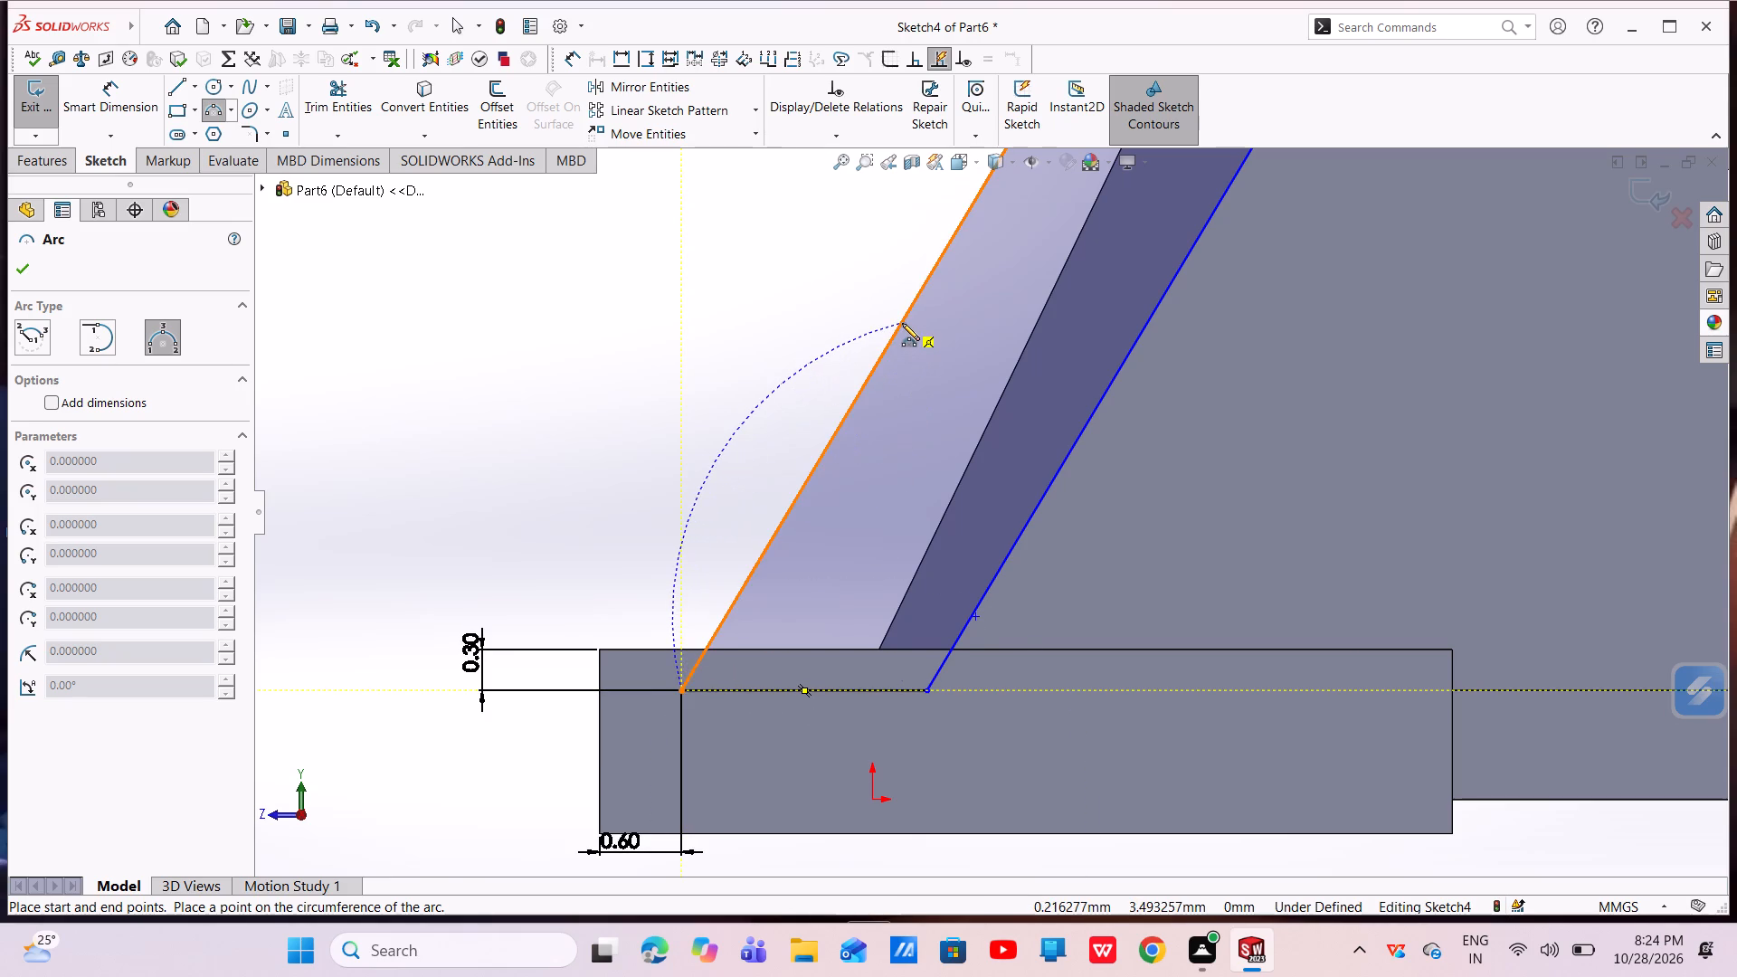
pyautogui.click(911, 306)
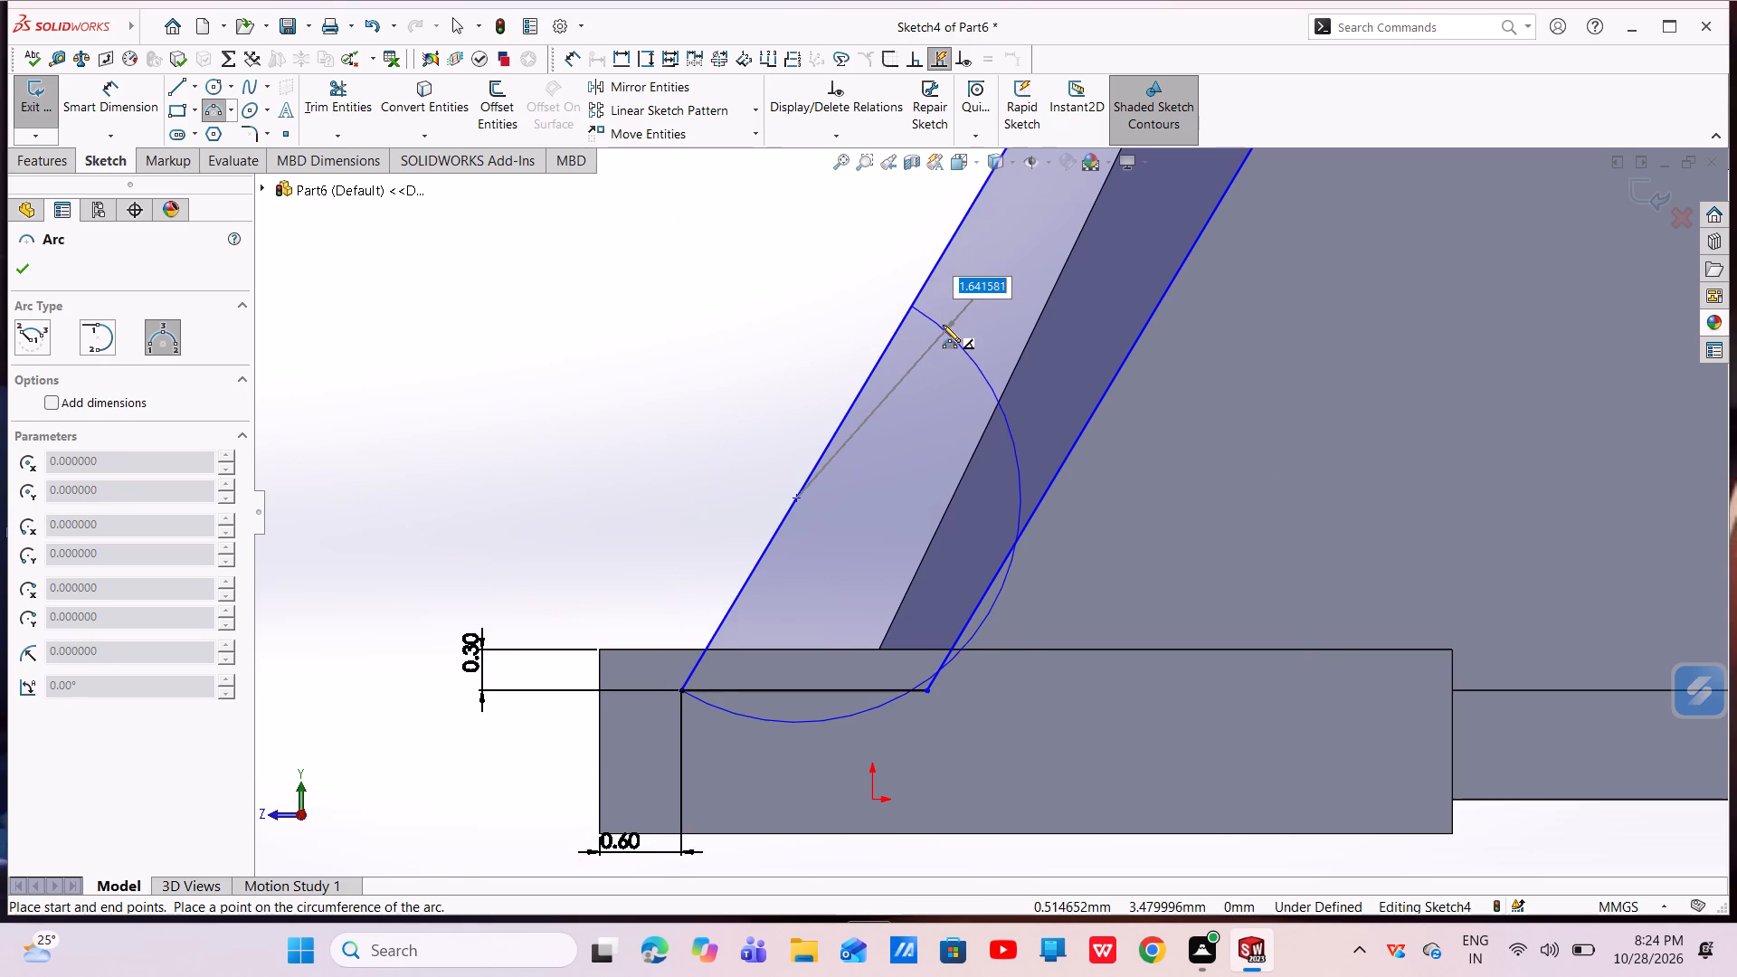
pyautogui.click(893, 433)
pyautogui.rightClick(893, 433)
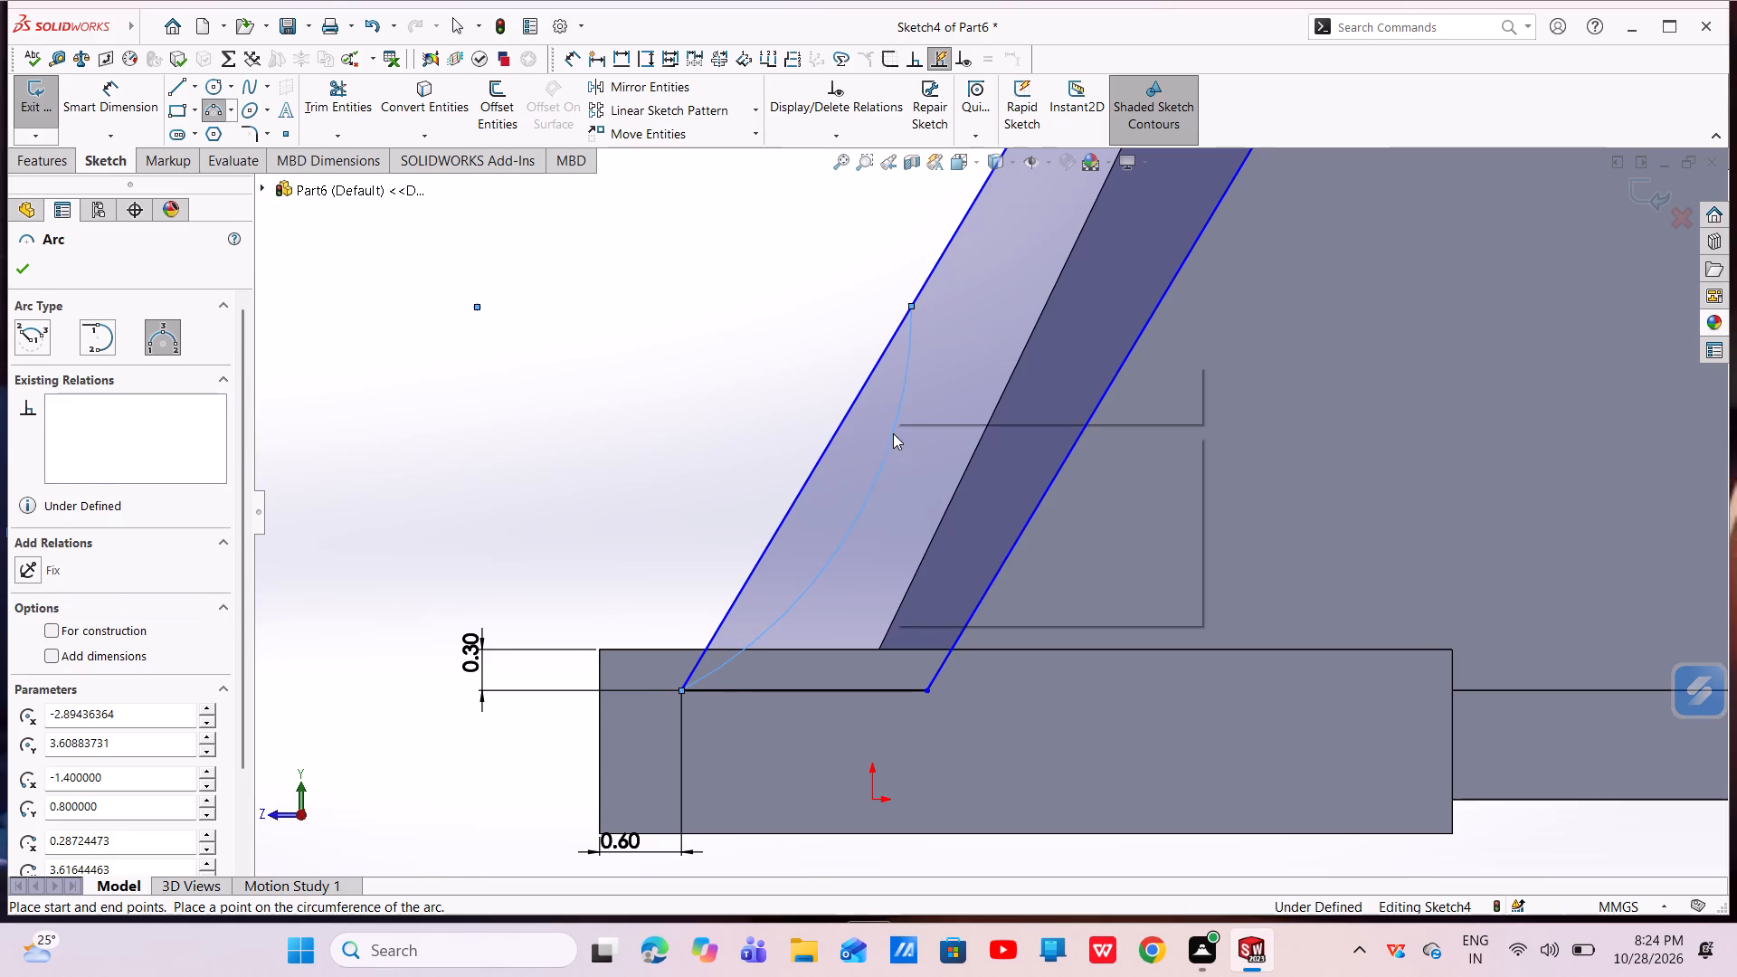
pyautogui.click(912, 443)
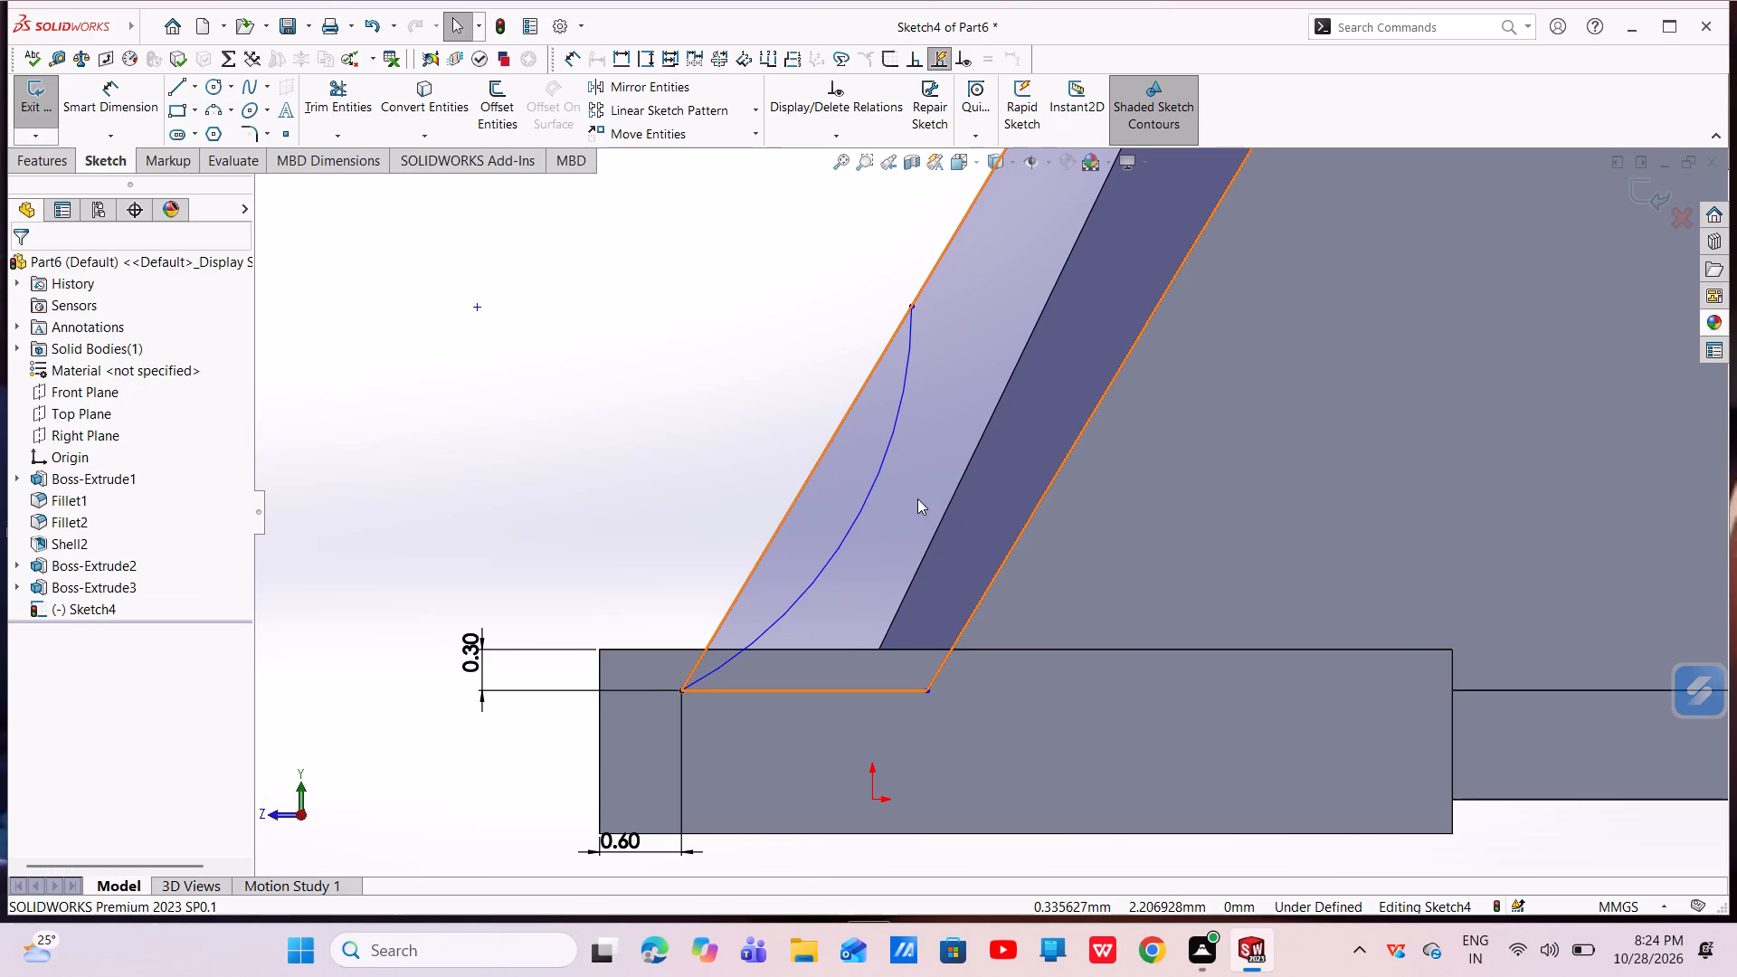
# Dimension the arc's radius as 7.30 mm.
pyautogui.click(89, 90)
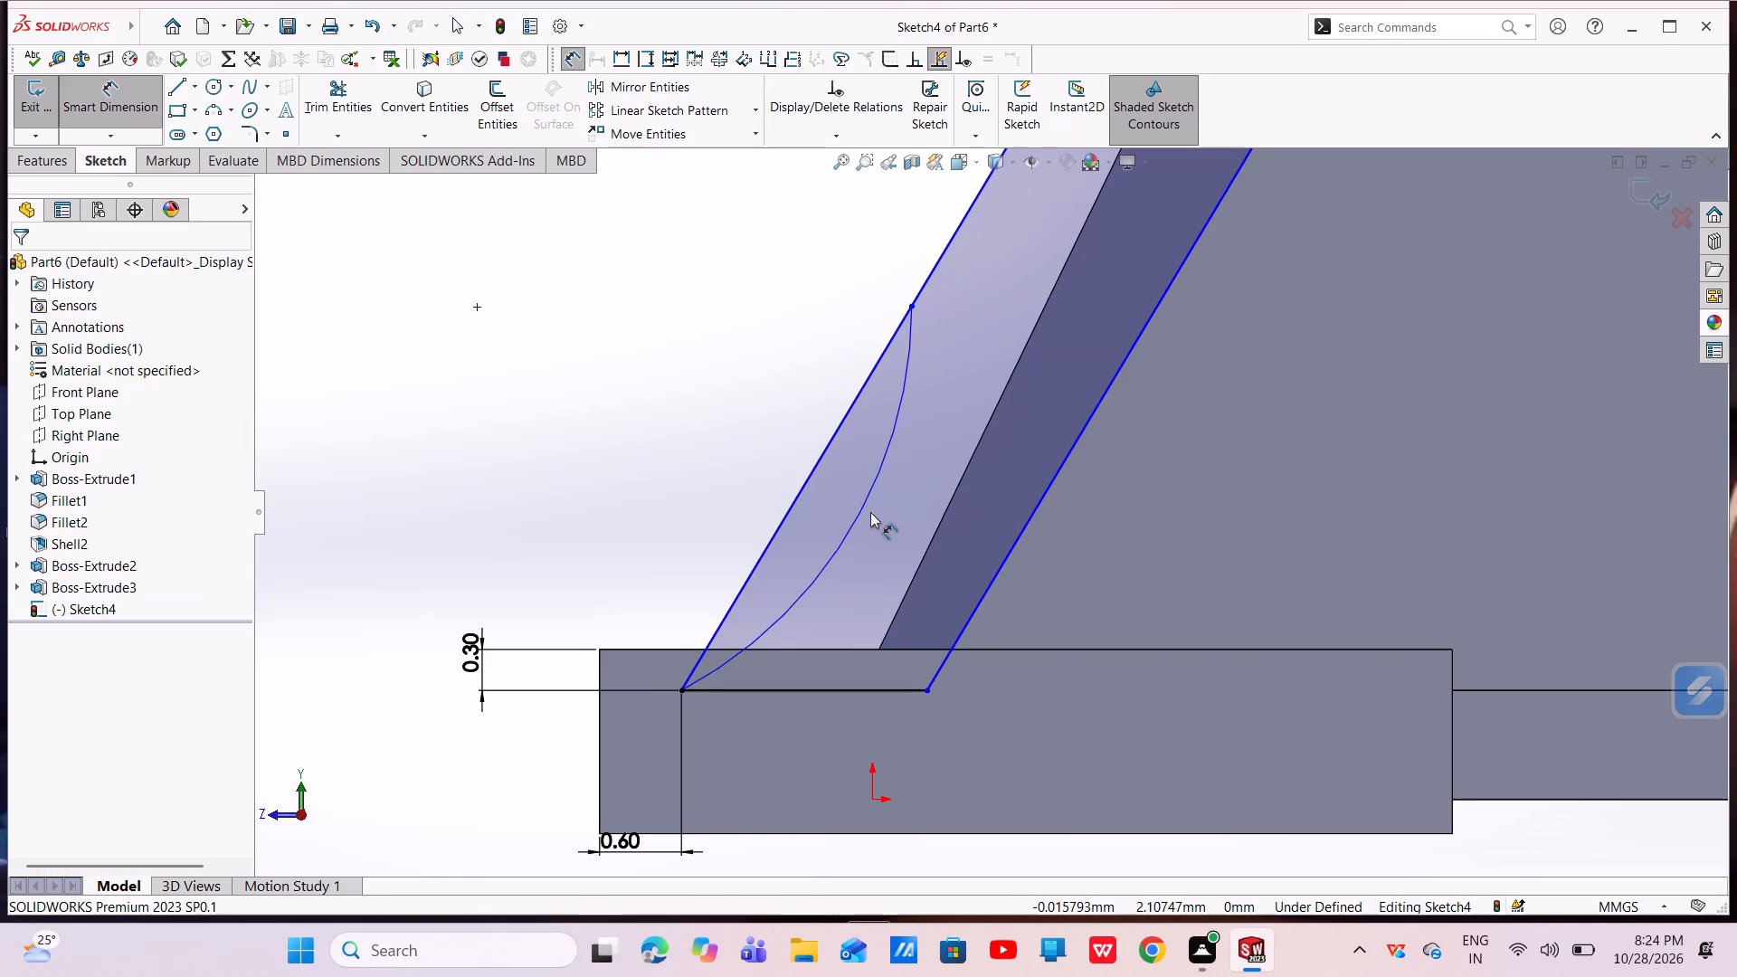
pyautogui.click(858, 516)
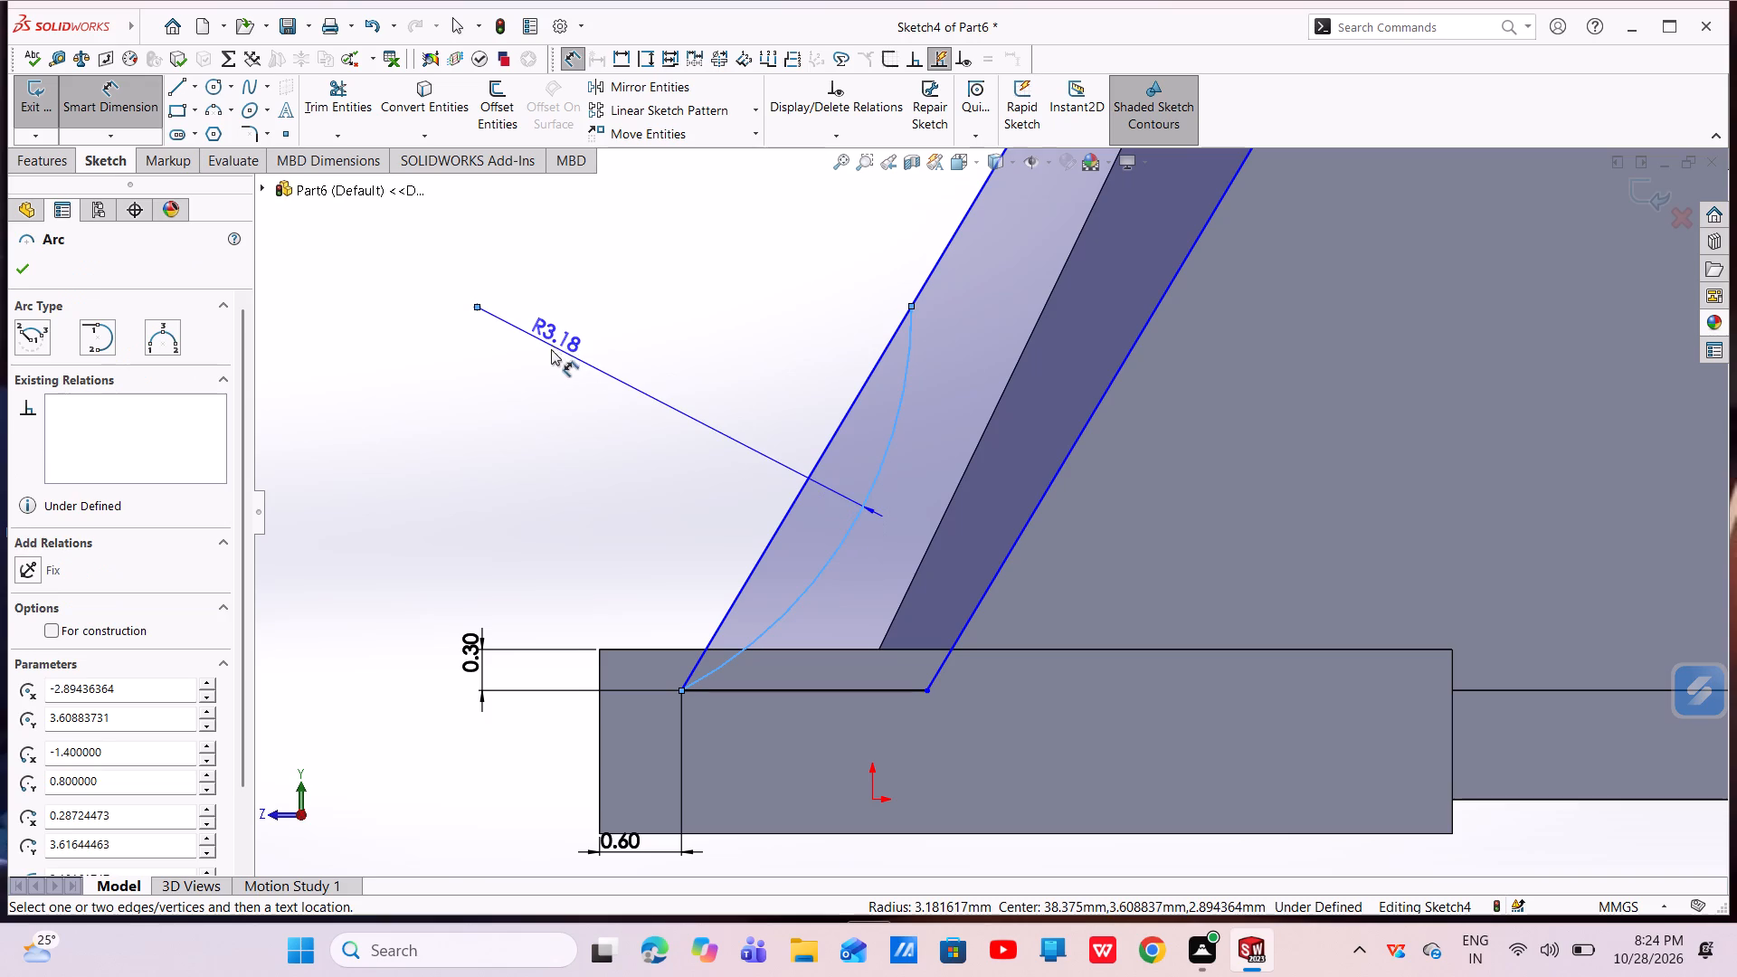
pyautogui.click(550, 352)
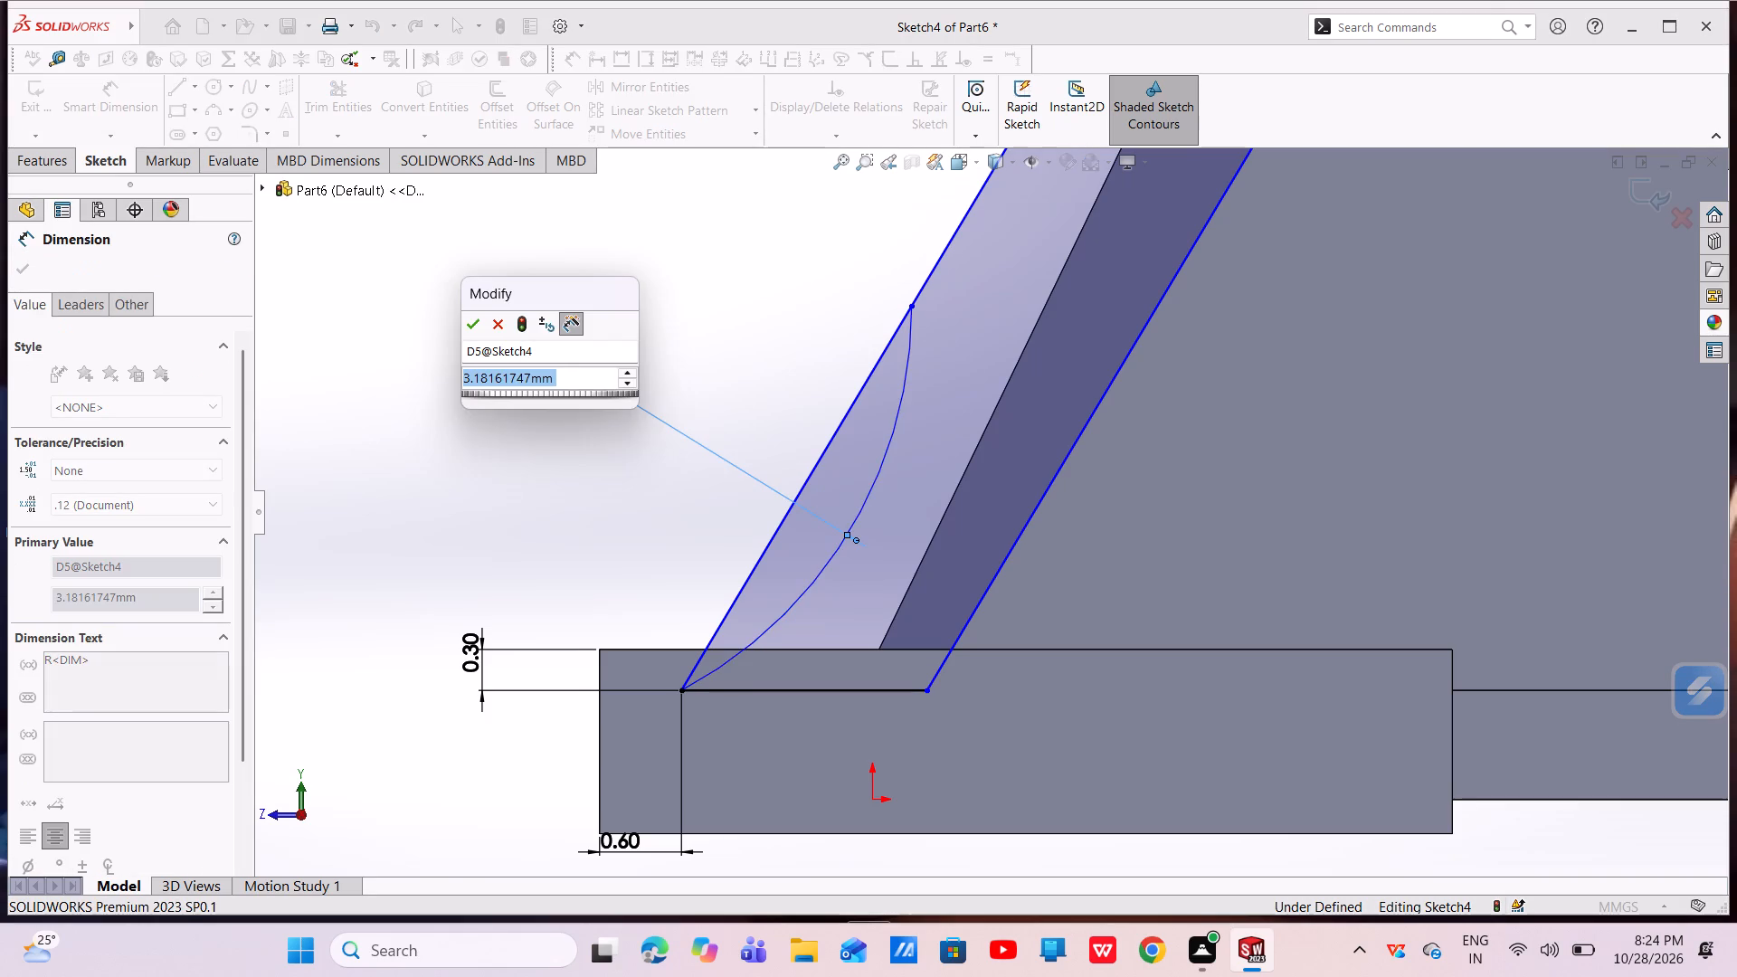
pyautogui.press('BackSpace')
pyautogui.press('7')
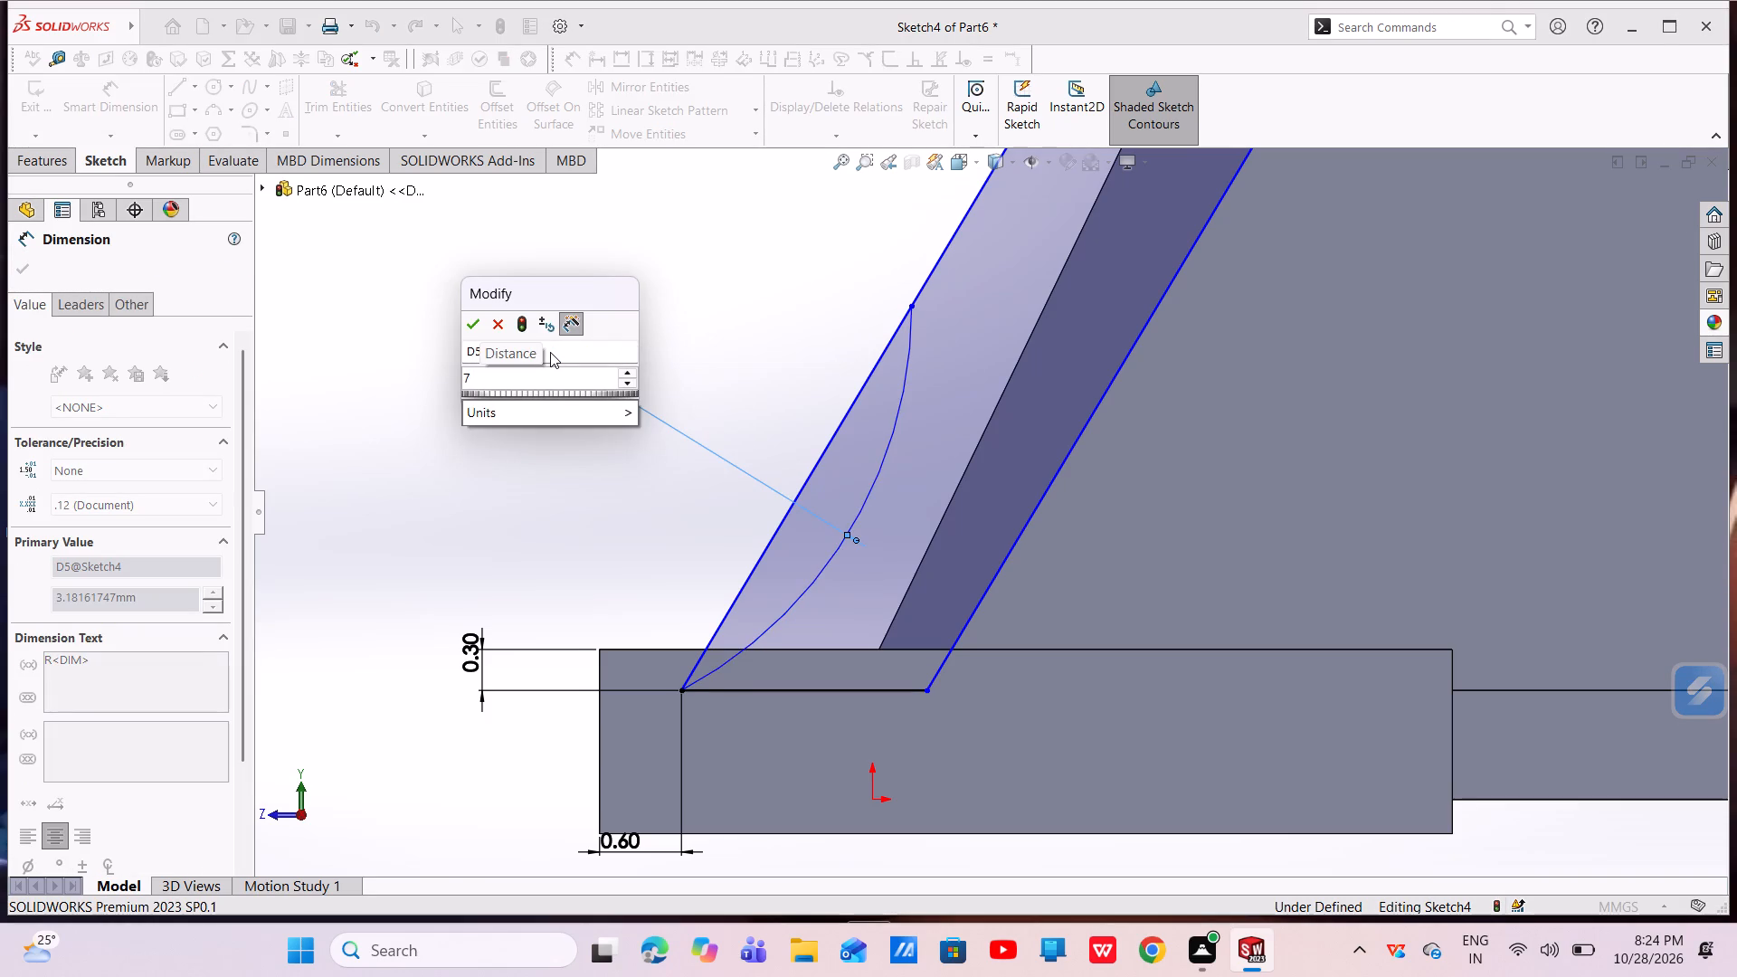
pyautogui.write('.30')
pyautogui.press('Return')
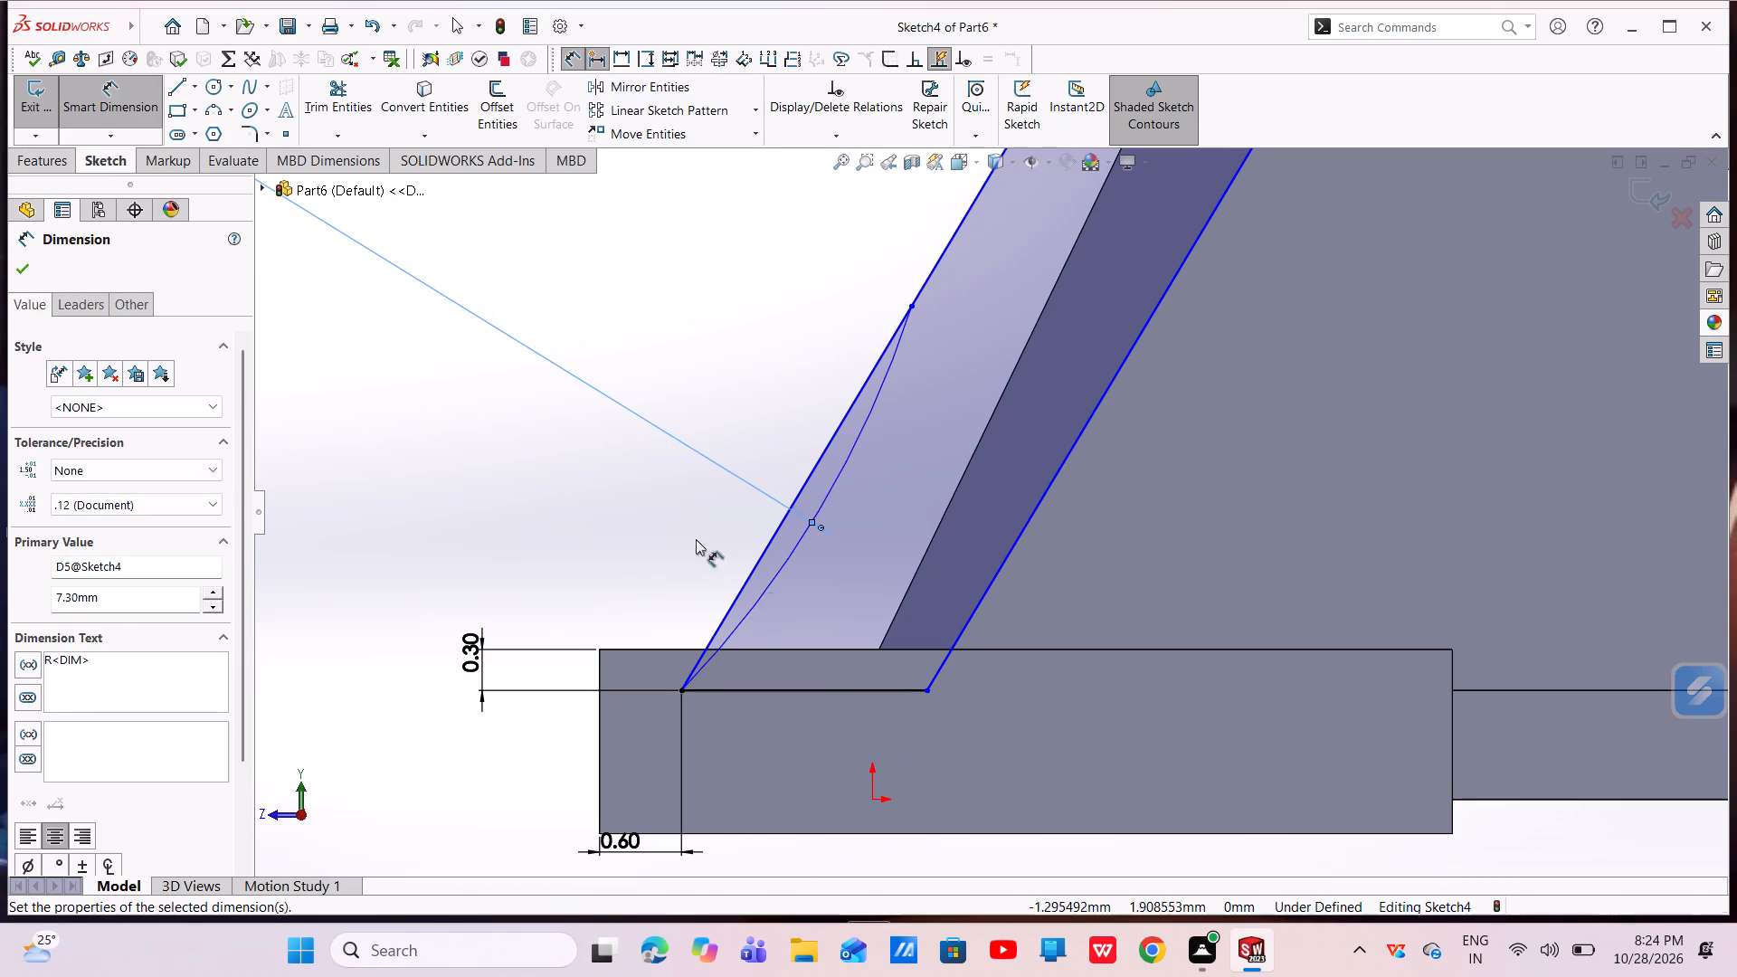
# Dimension the vertical distance between the arc's two endpoints as 4.45 mm.
pyautogui.scroll(5, 916, 561)
pyautogui.scroll(-4, 948, 425)
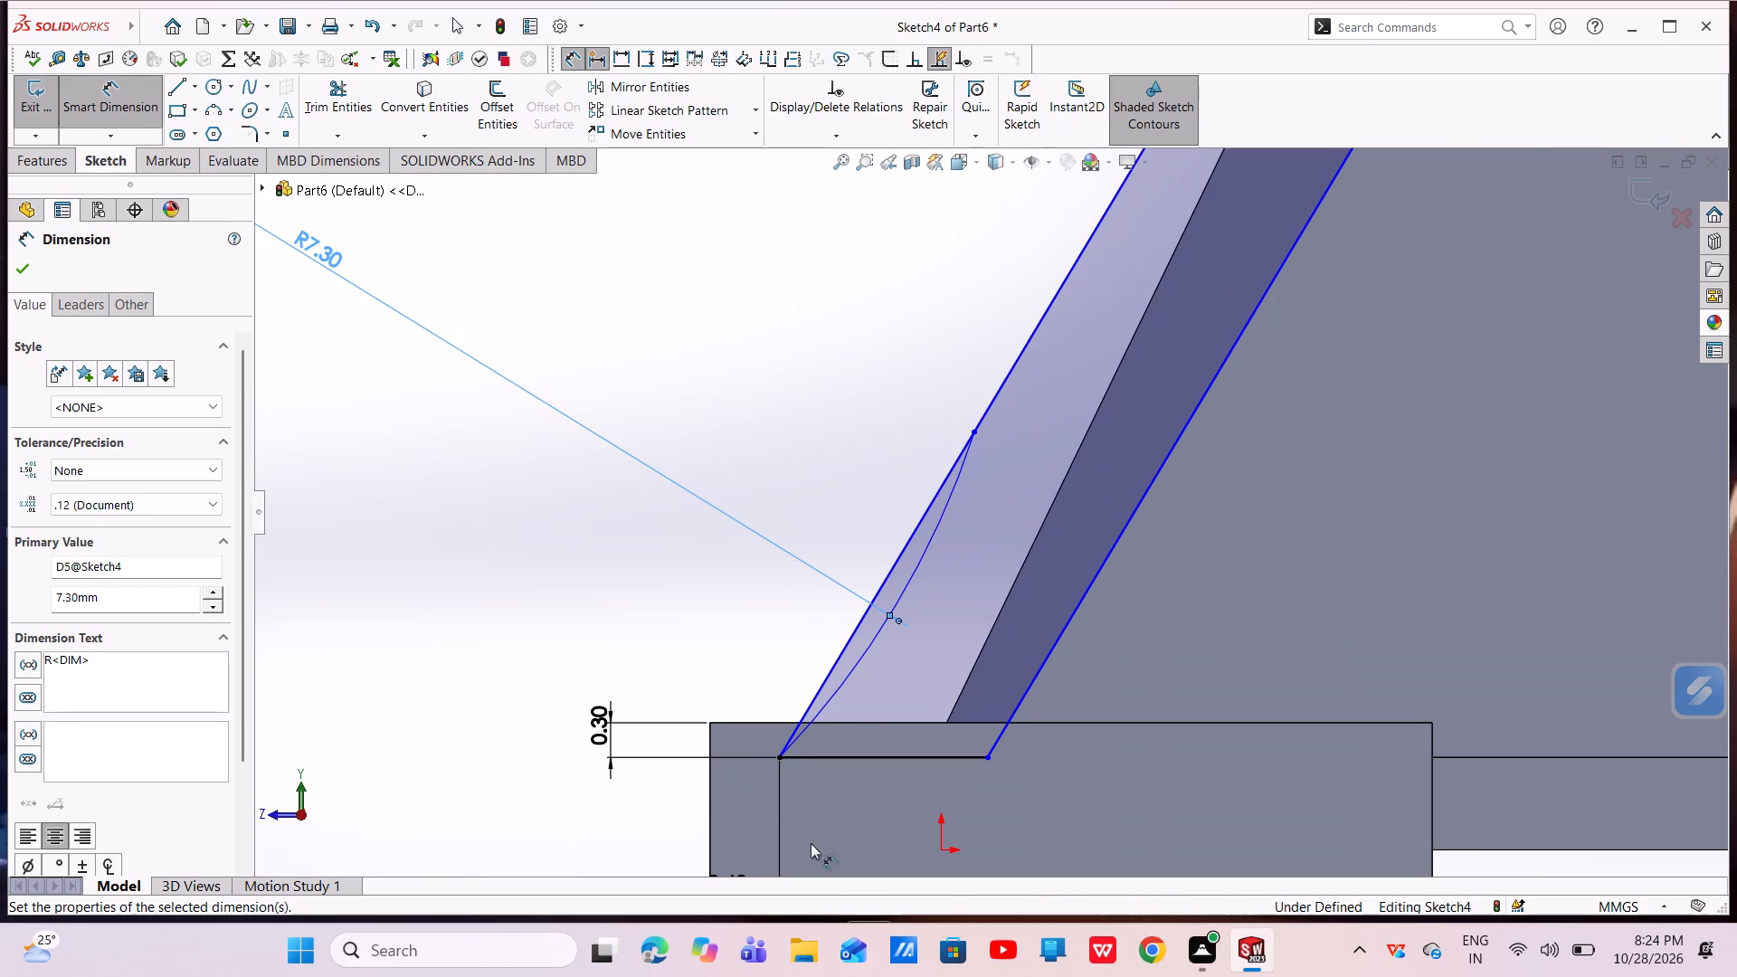
pyautogui.click(780, 755)
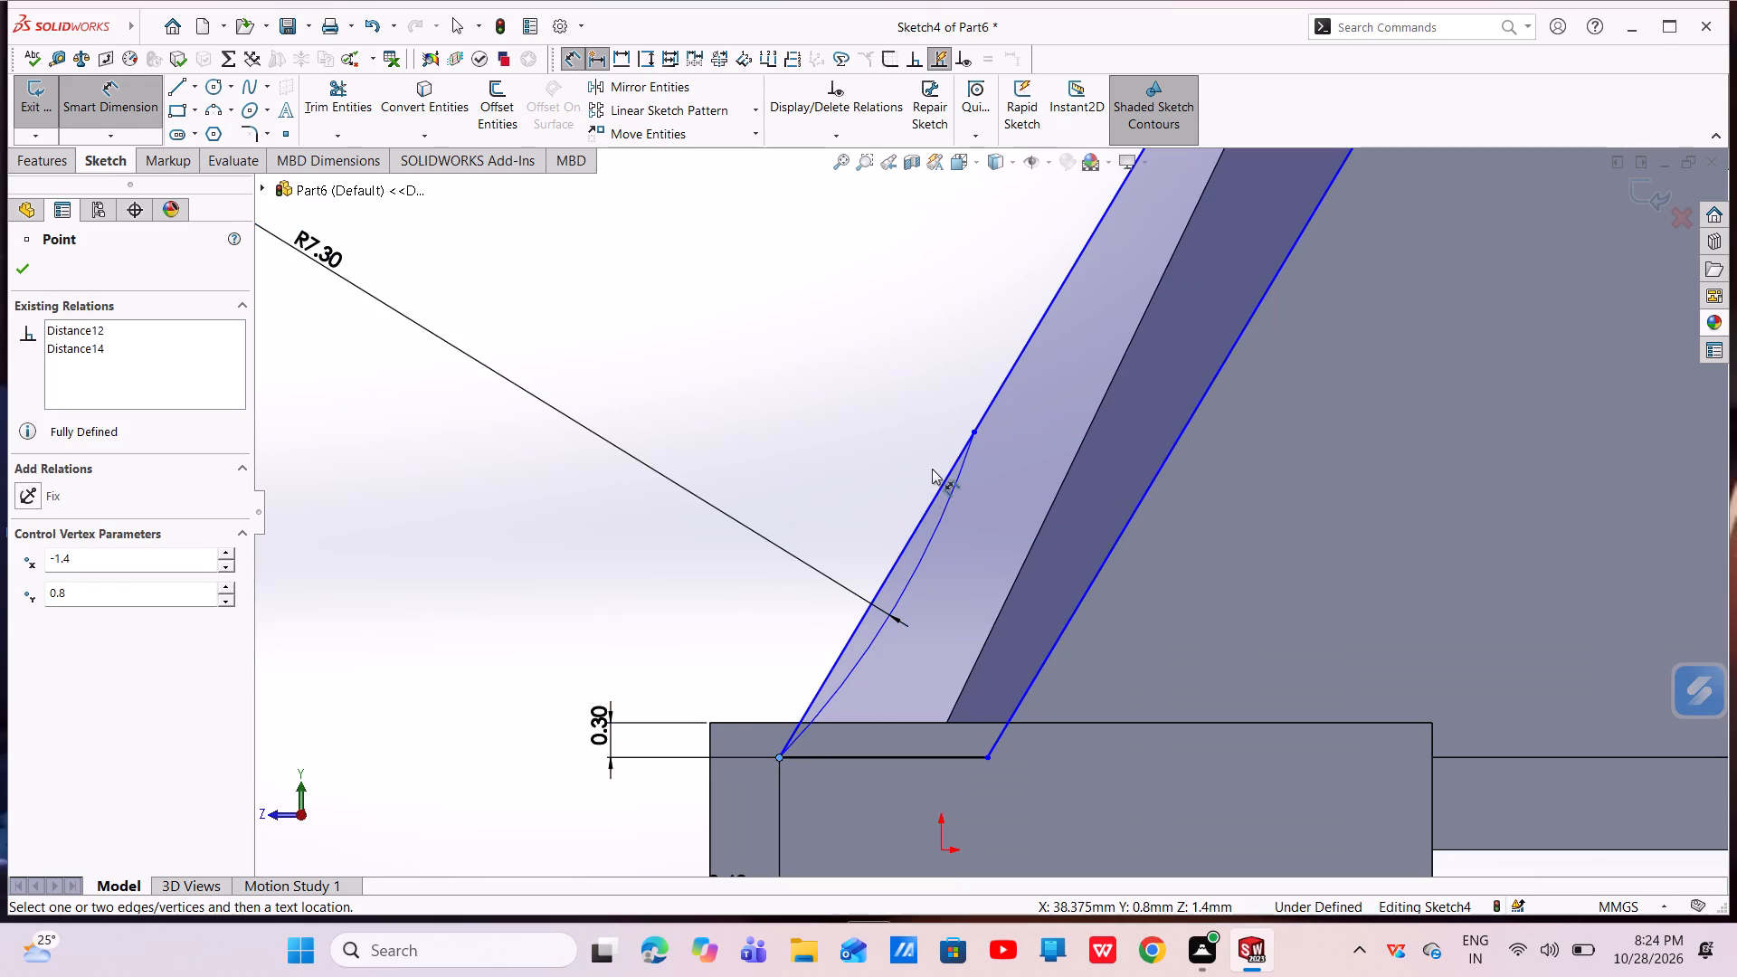
pyautogui.click(974, 431)
pyautogui.click(528, 566)
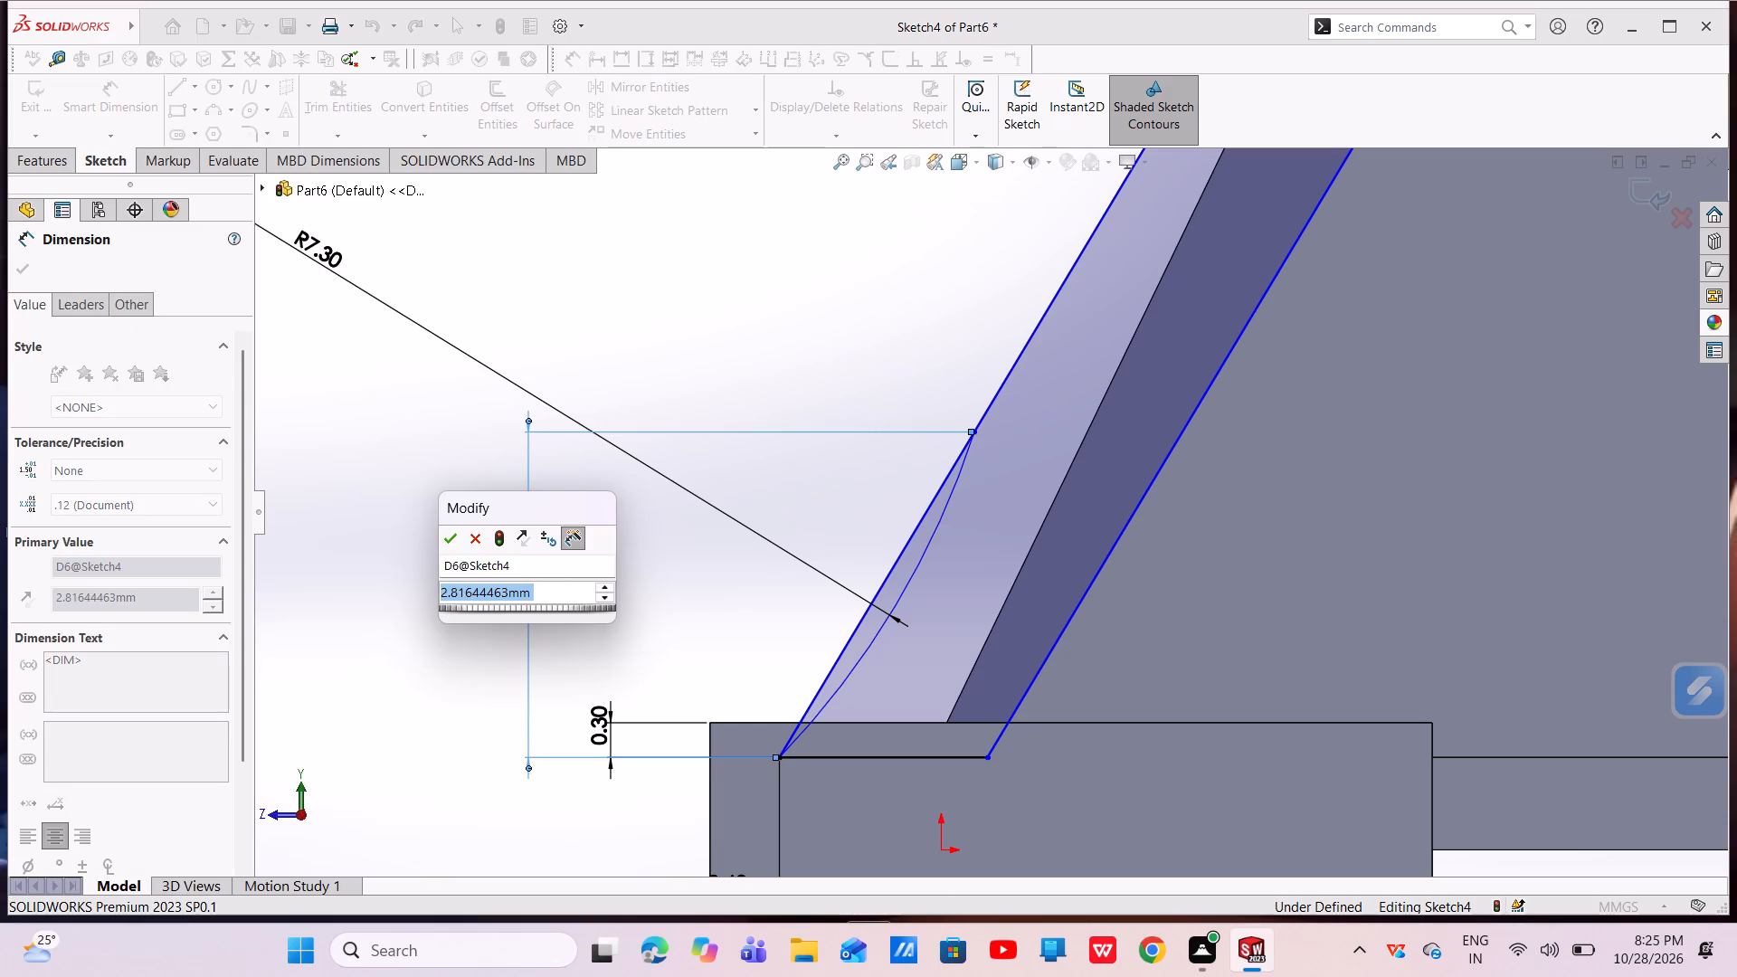
pyautogui.press('BackSpace')
pyautogui.write('4.45')
pyautogui.press('Return')
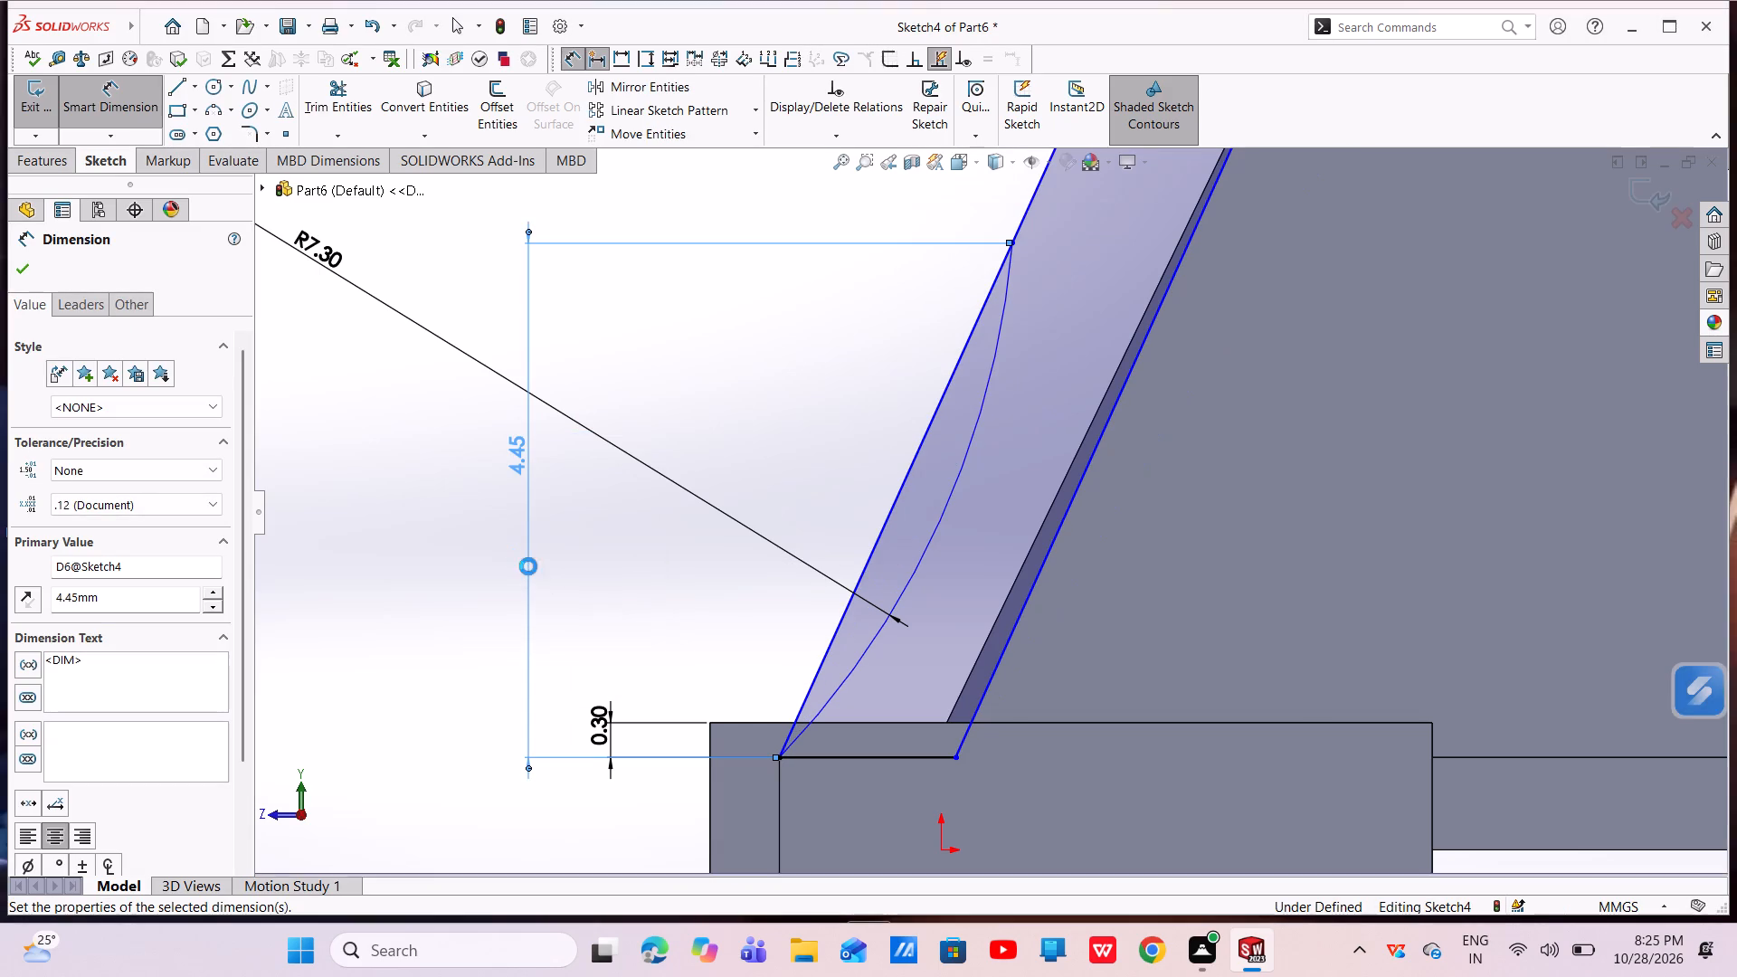
# Delete the 2.00 mm length dimension from the profile's short upper line.
pyautogui.scroll(3, 844, 555)
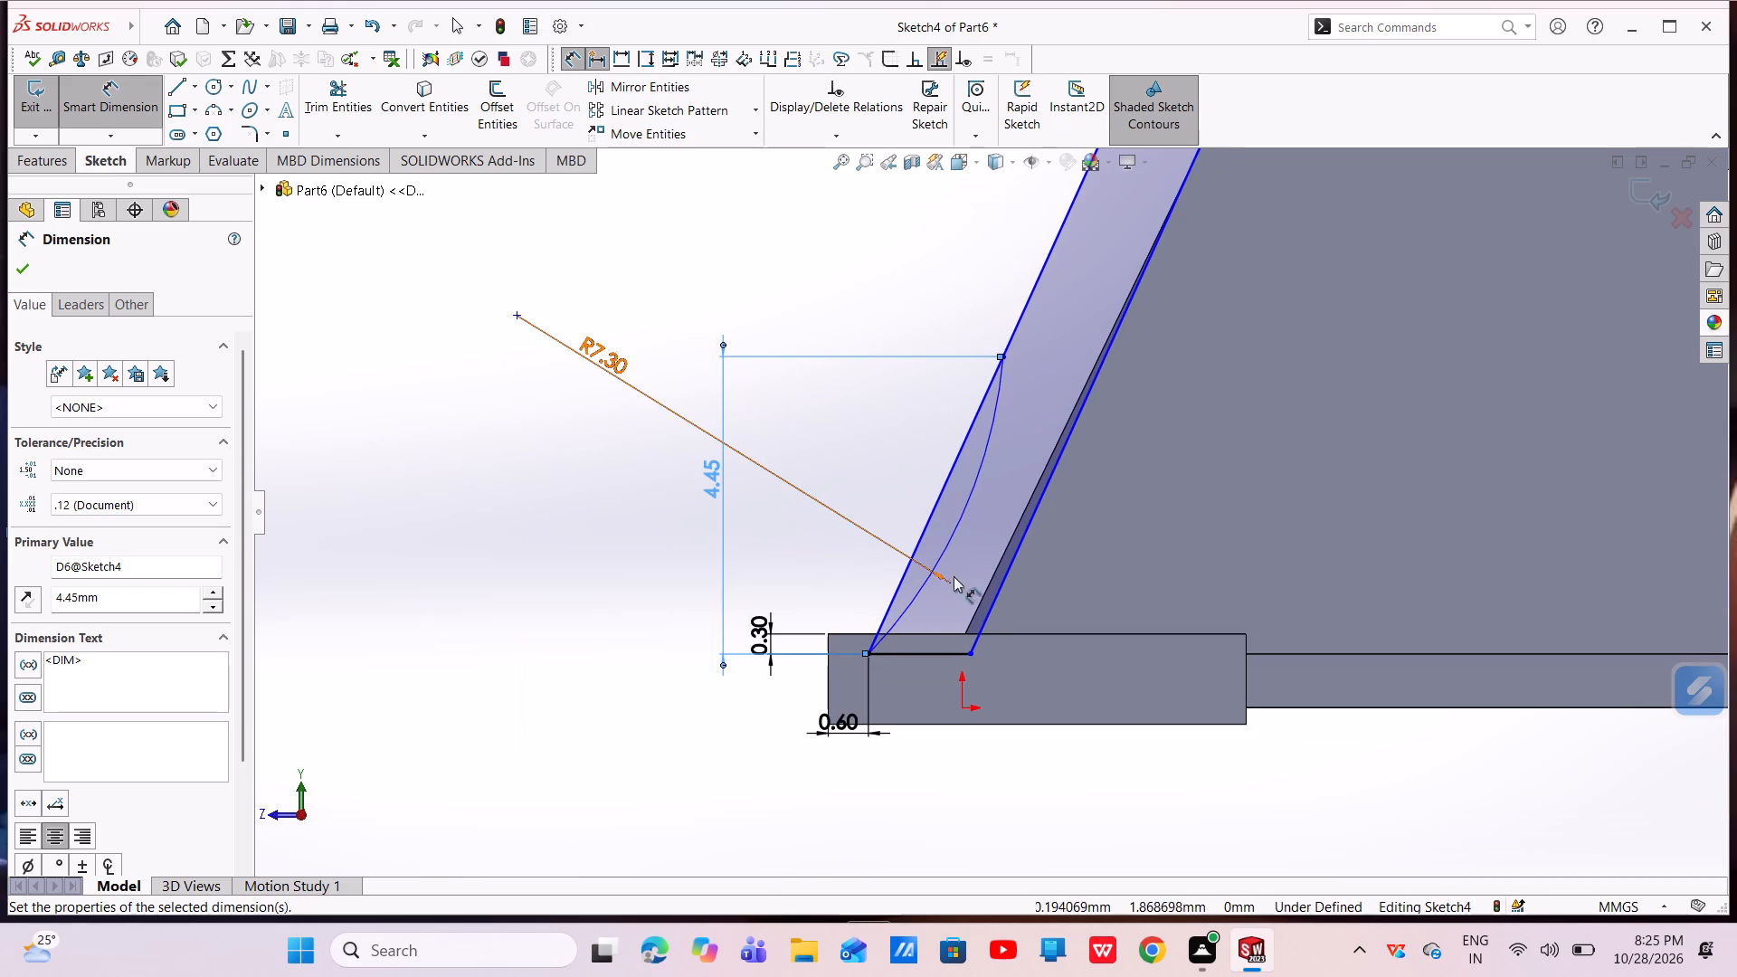
pyautogui.scroll(3, 1049, 531)
pyautogui.scroll(-6, 1020, 401)
pyautogui.scroll(4, 1066, 593)
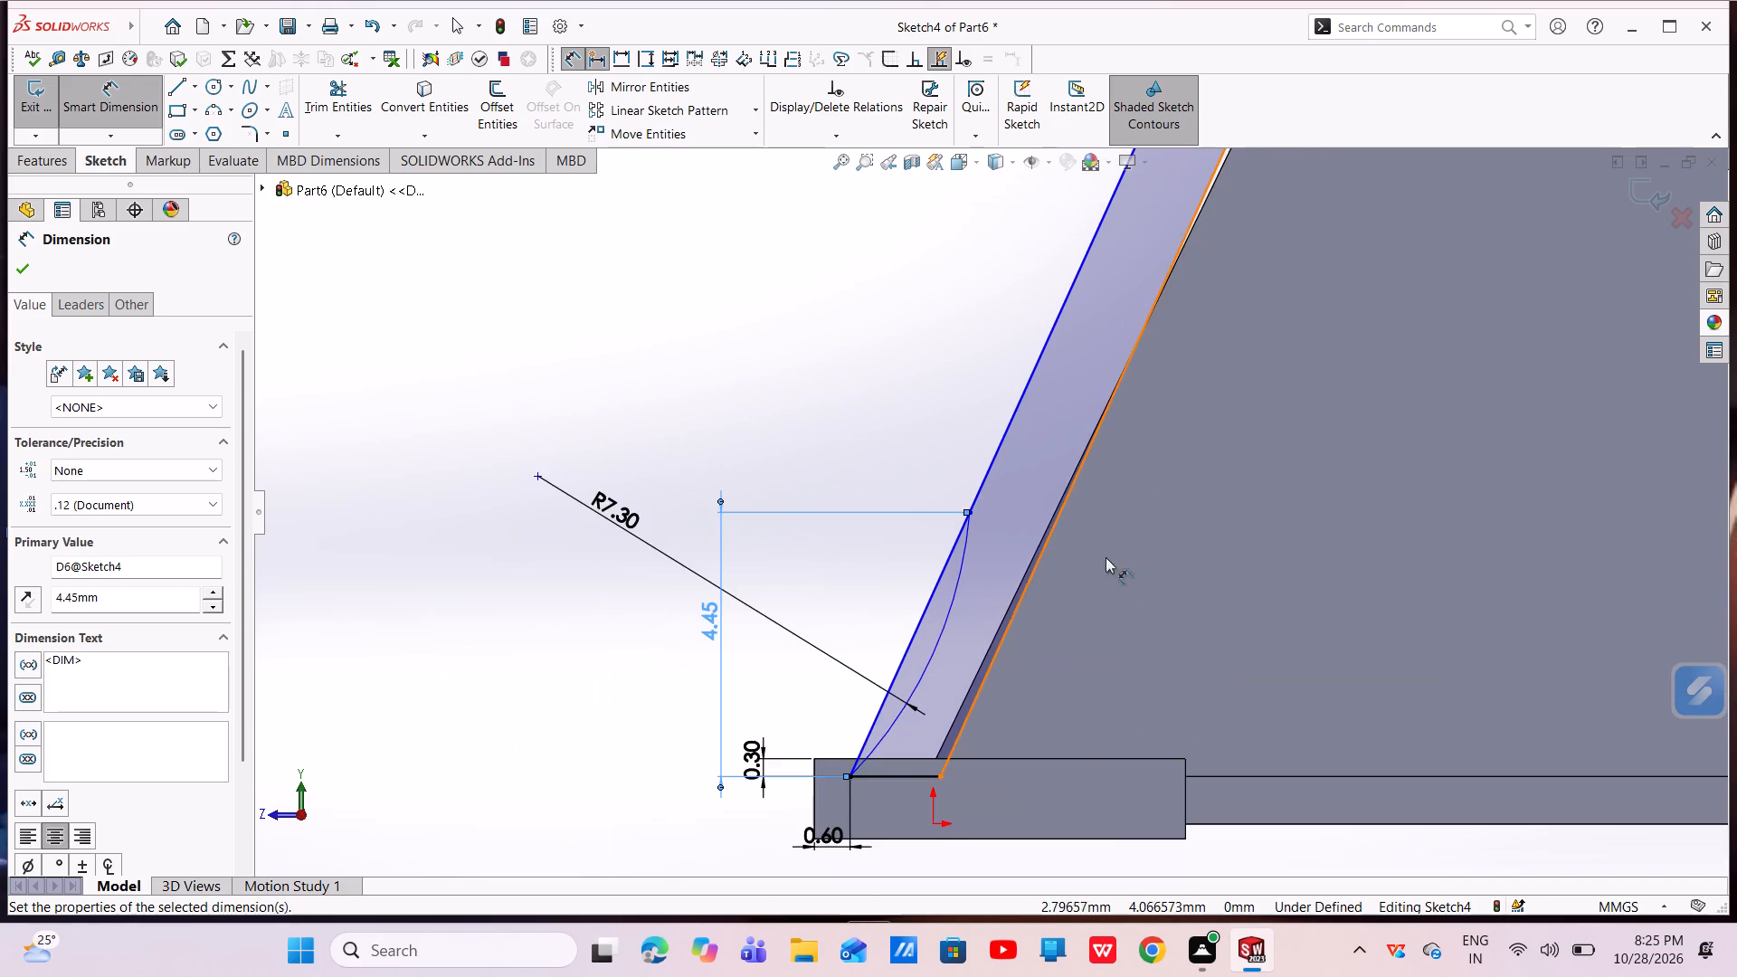
pyautogui.scroll(3, 1097, 498)
pyautogui.scroll(4, 1118, 395)
pyautogui.scroll(-5, 1137, 289)
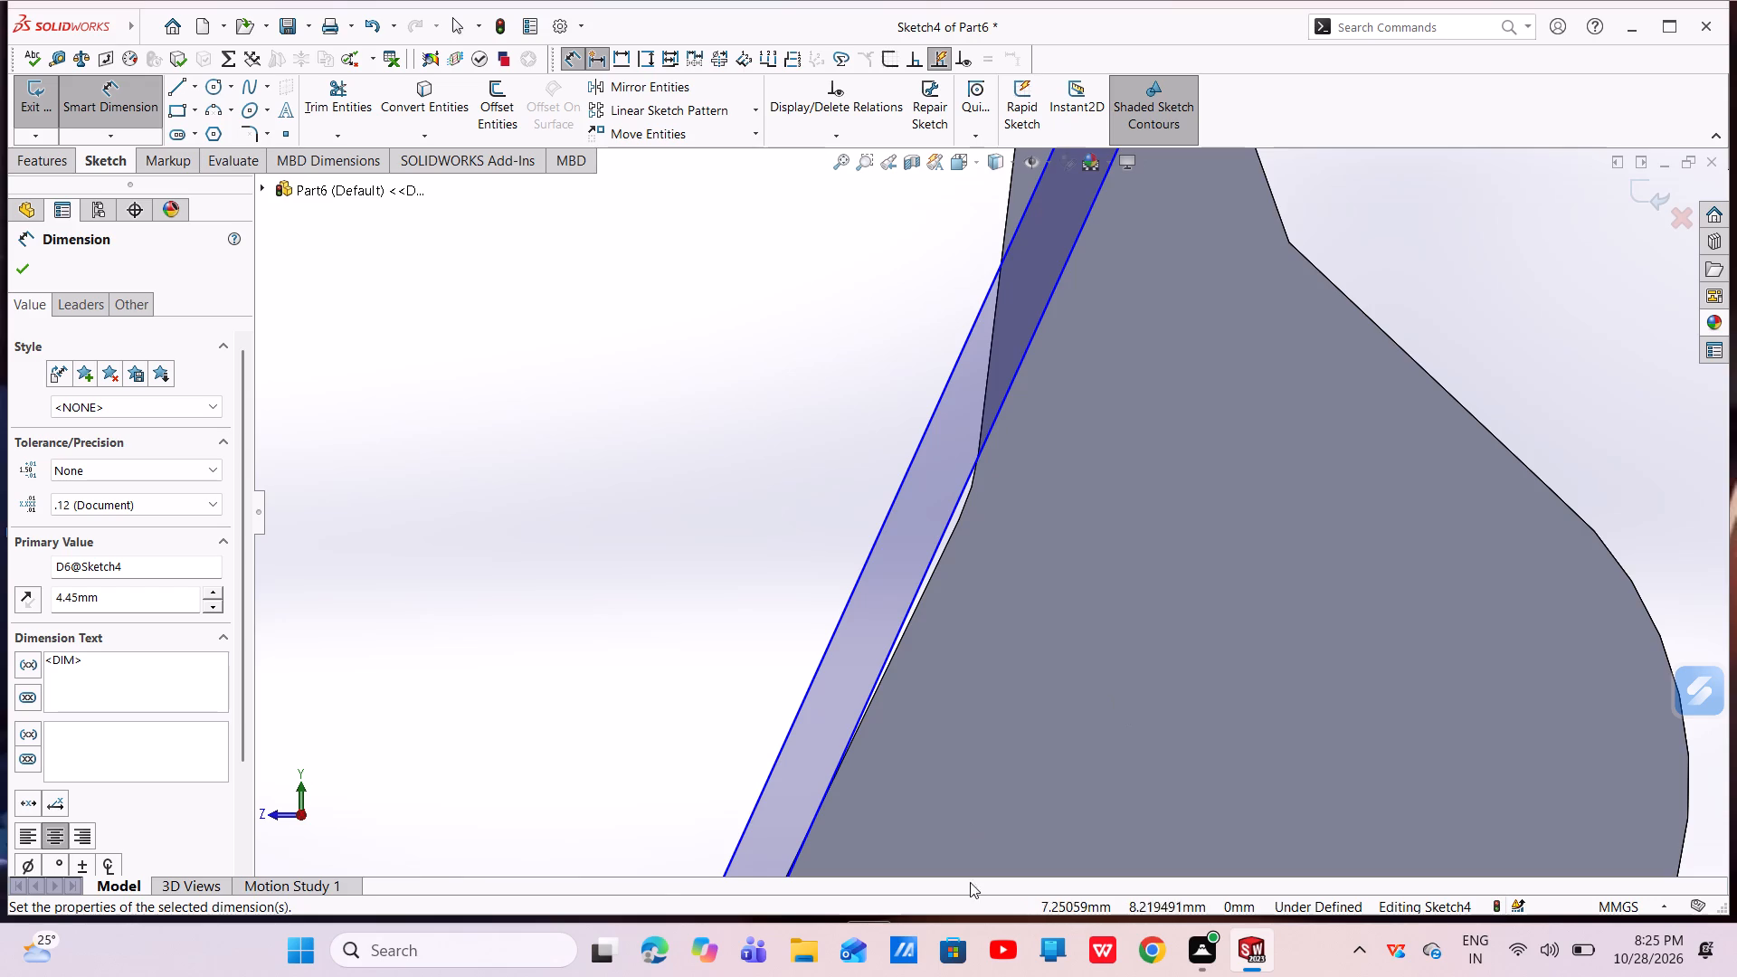
pyautogui.scroll(2, 1021, 762)
pyautogui.scroll(4, 1050, 853)
pyautogui.scroll(-6, 1125, 335)
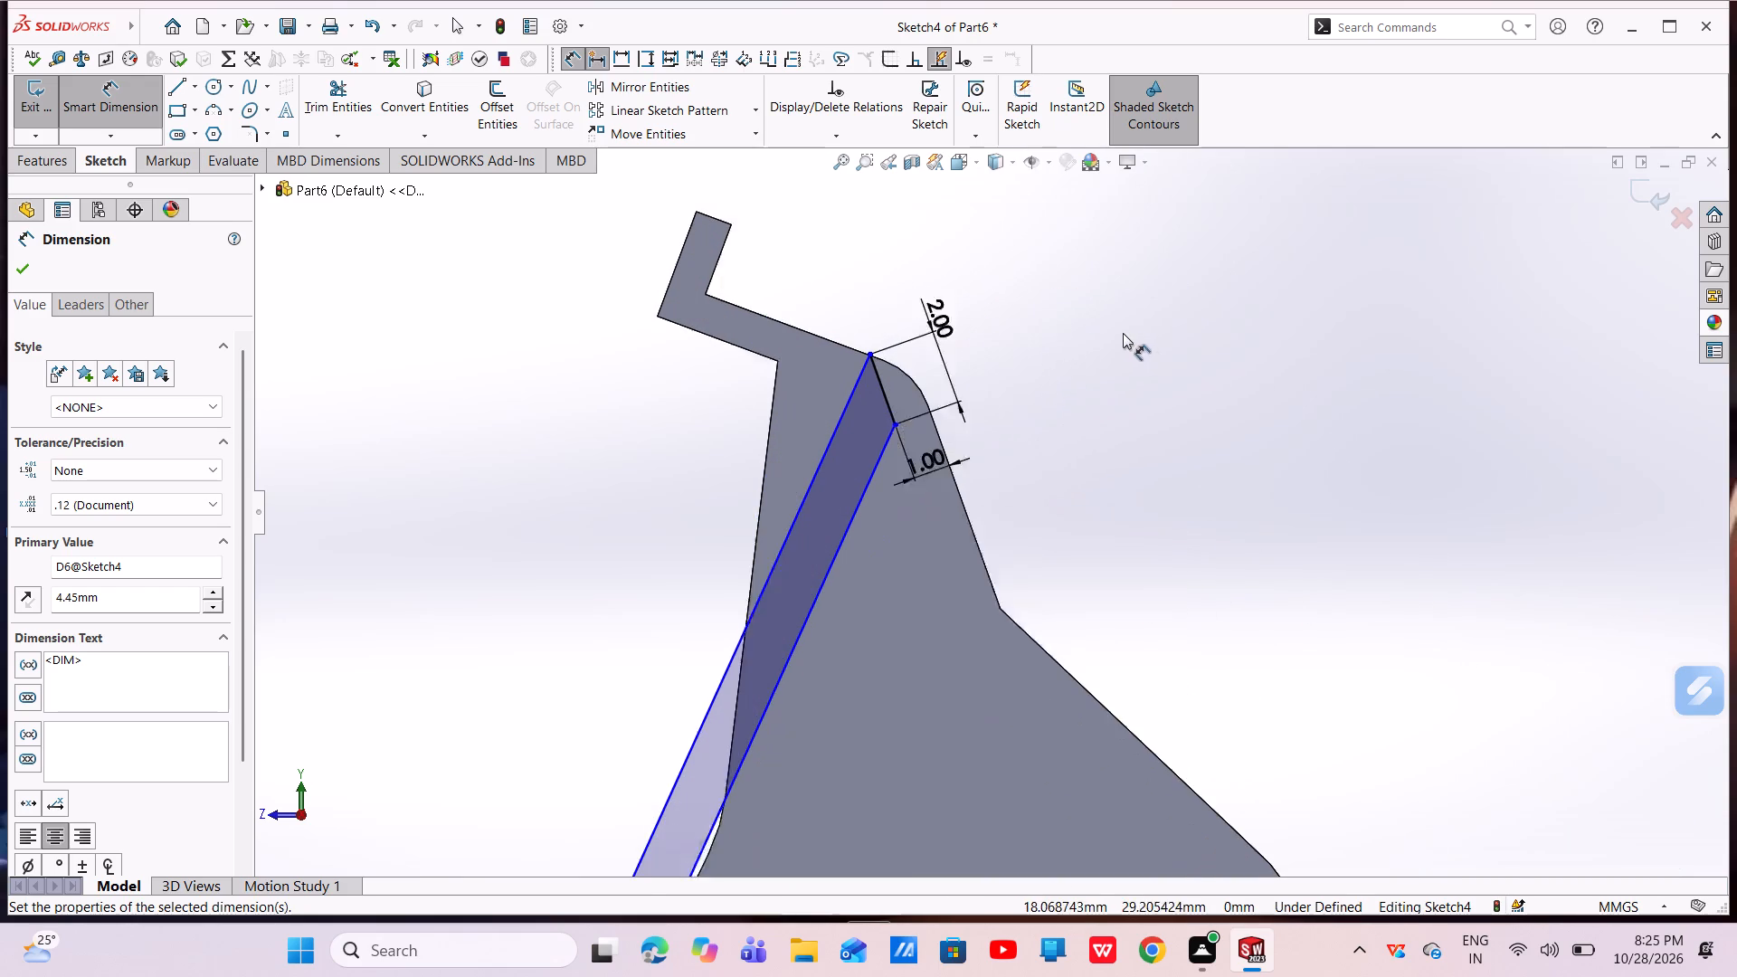
pyautogui.click(889, 336)
pyautogui.rightClick(889, 336)
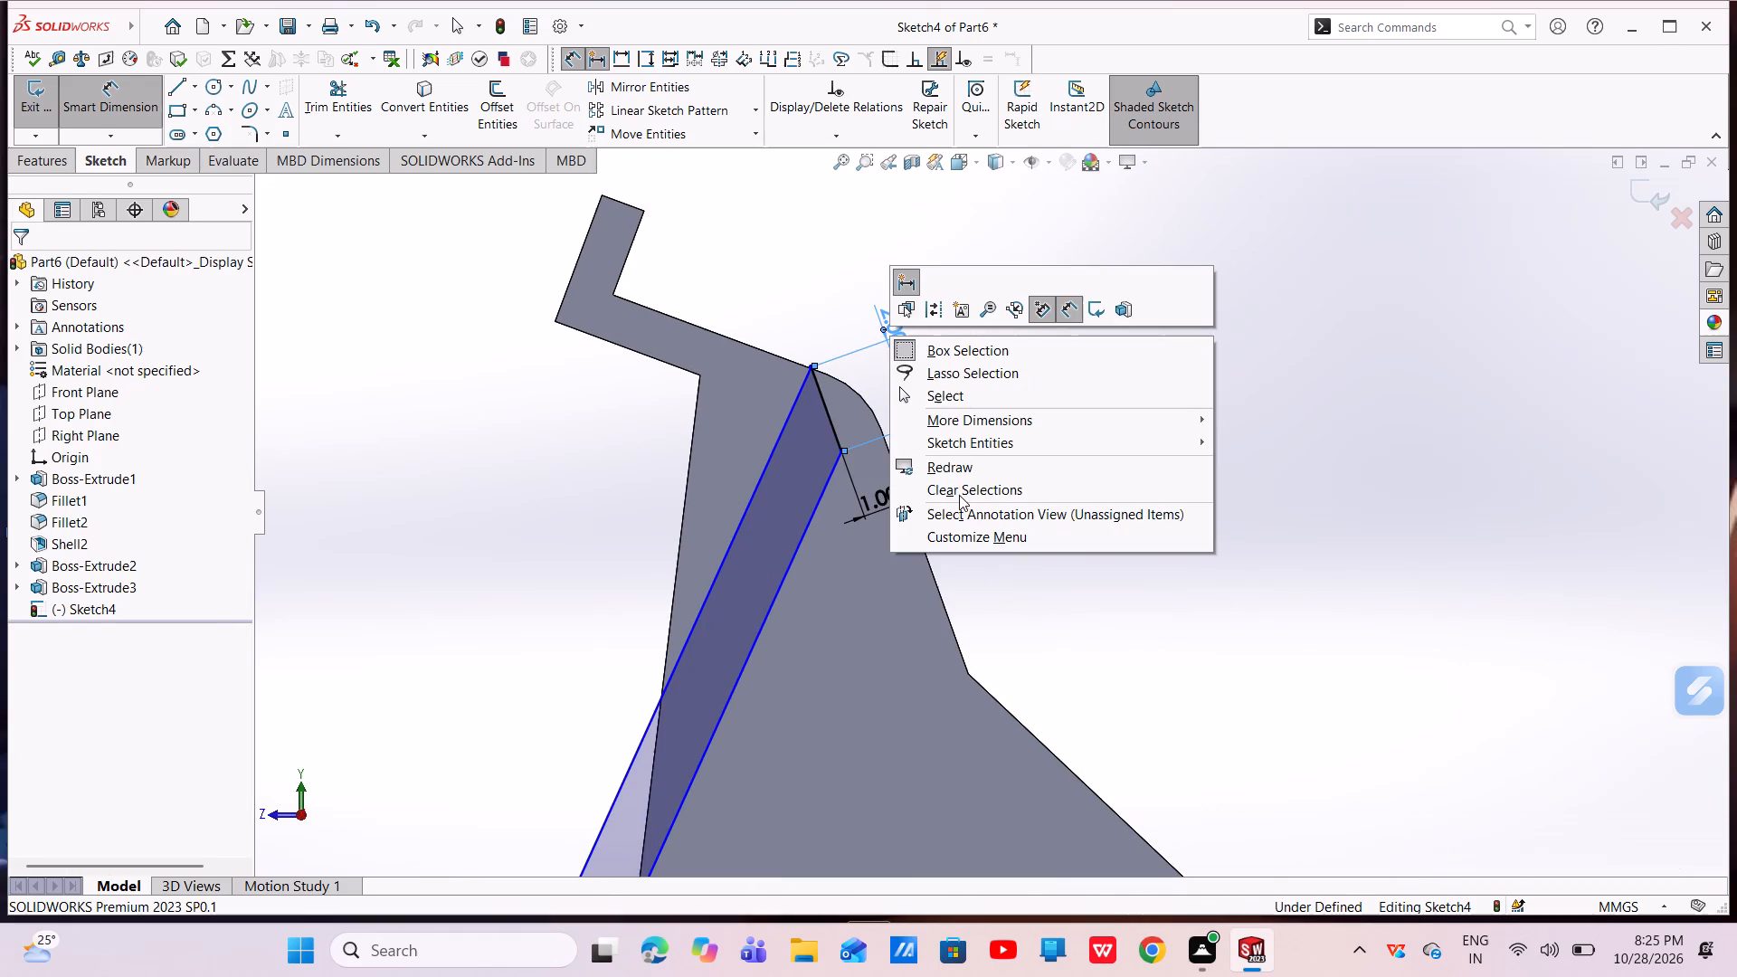
pyautogui.press('Escape')
pyautogui.press('Escape')
pyautogui.press('Escape')
pyautogui.click(898, 327)
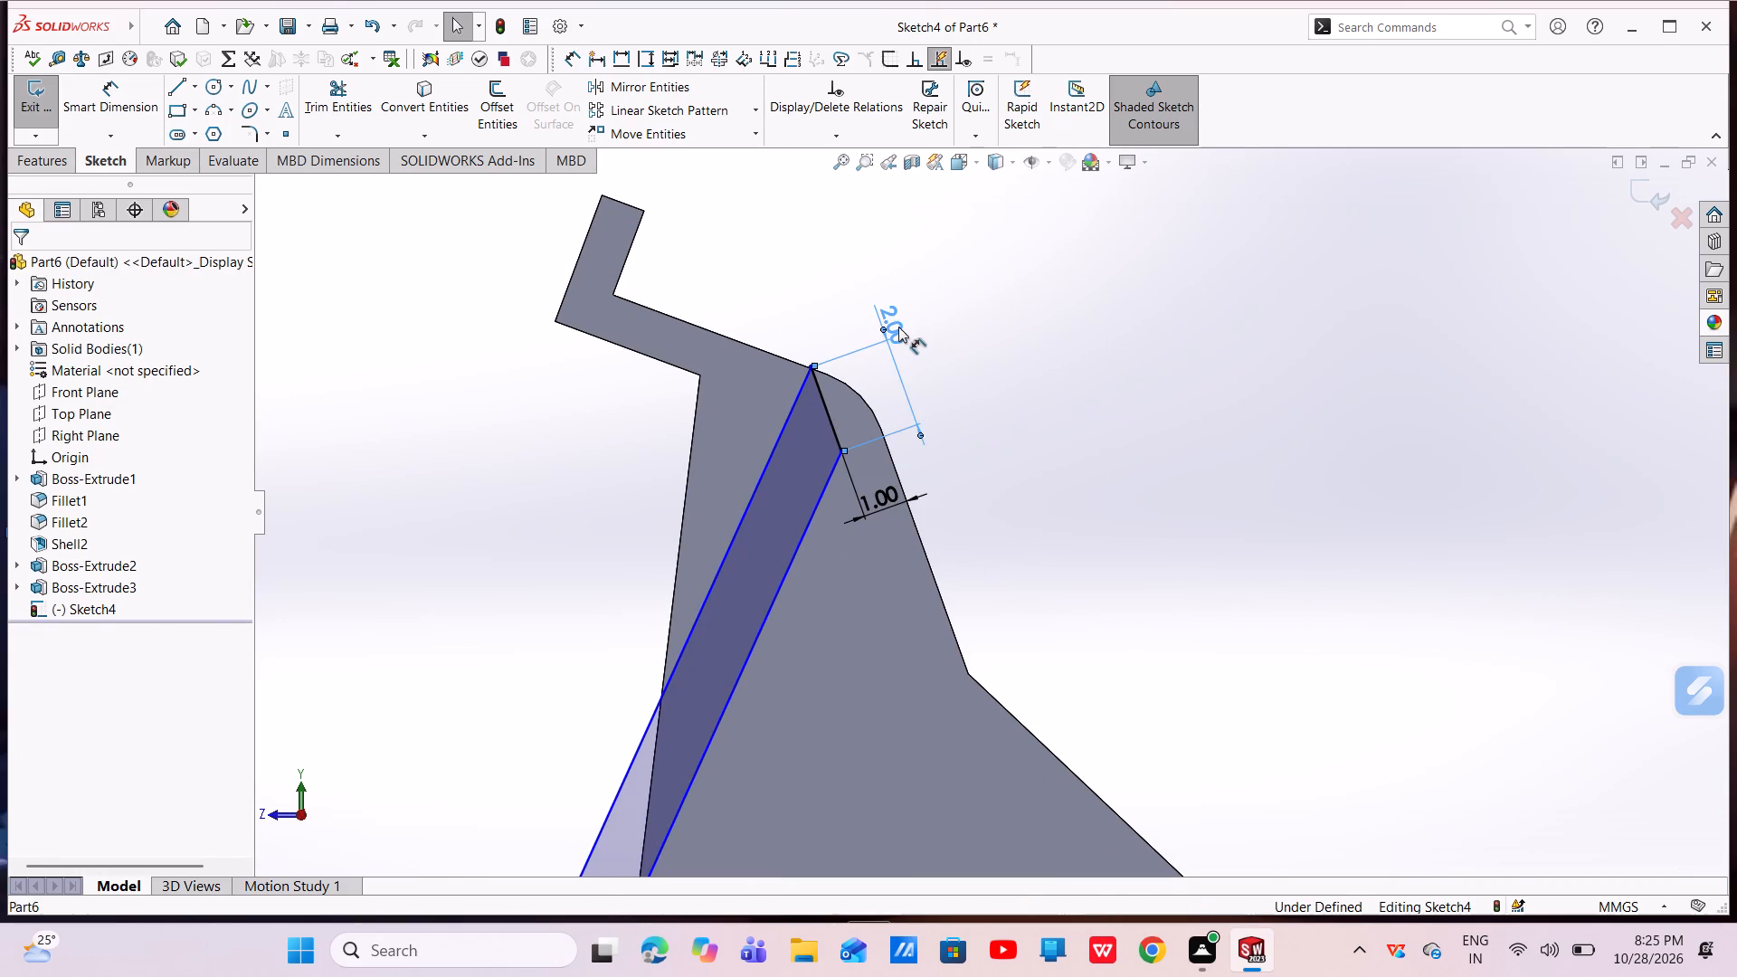
pyautogui.rightClick(898, 327)
pyautogui.click(962, 570)
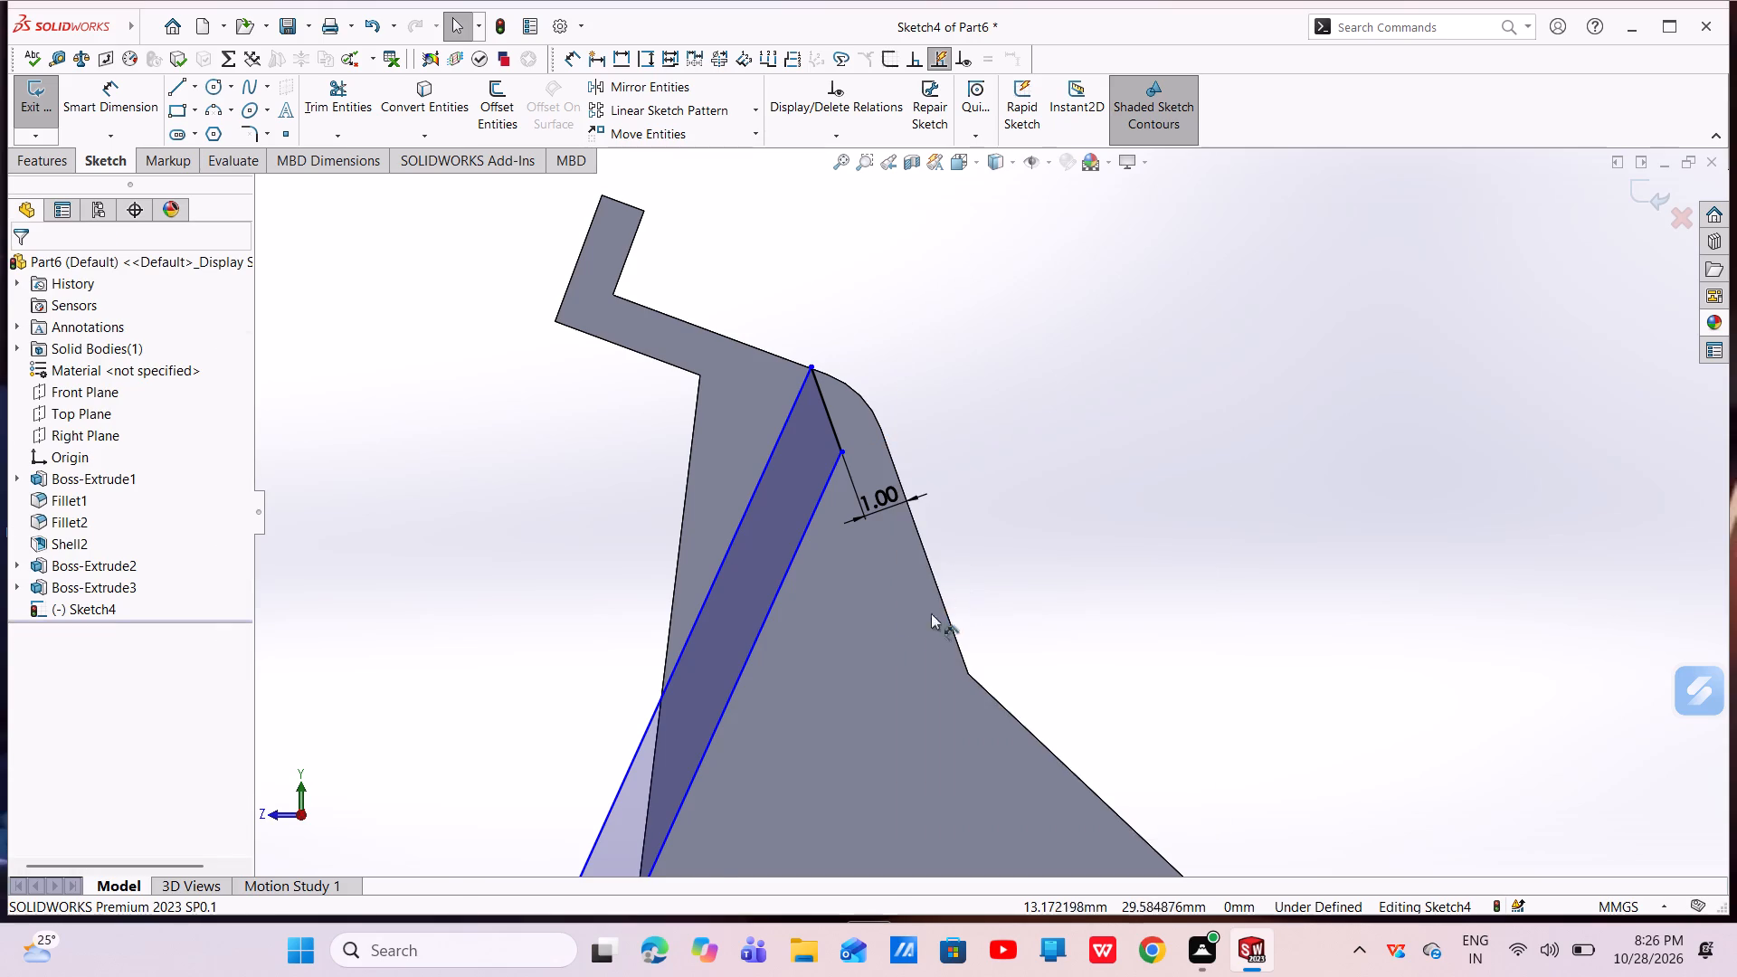
# Move the profile's inner slanted line farther into the side wall, to a length of about 24.56 mm.
pyautogui.scroll(5, 881, 621)
pyautogui.scroll(-5, 851, 747)
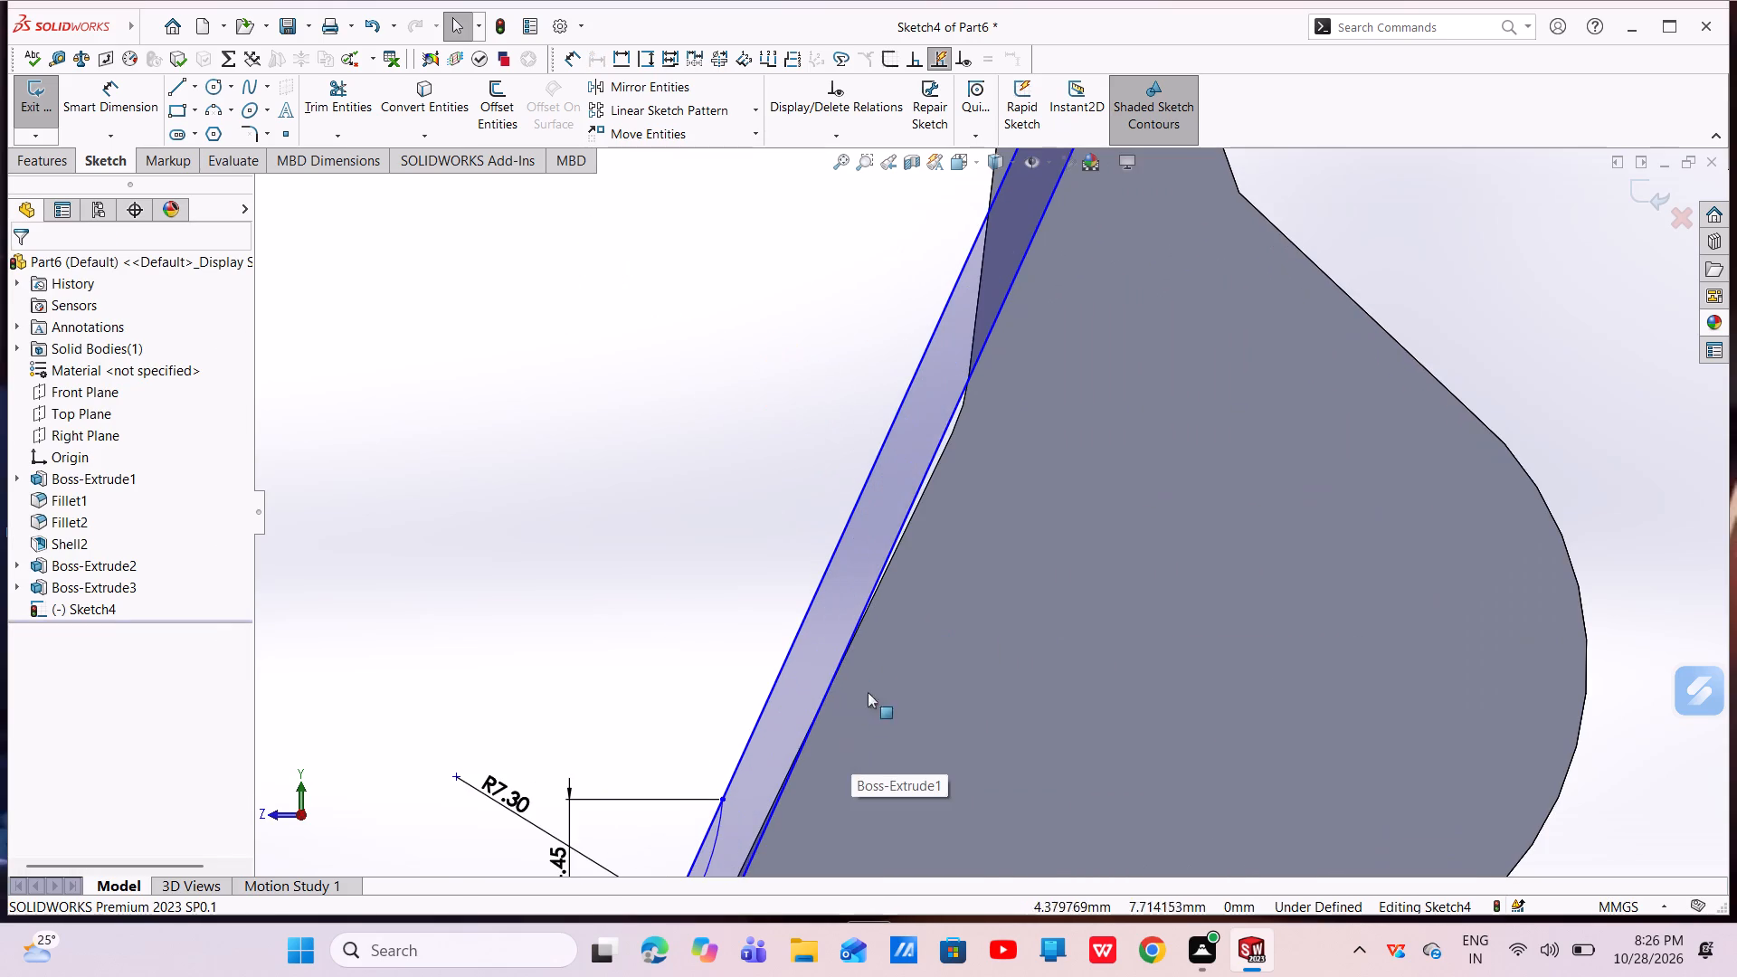
pyautogui.moveTo(868, 597); pyautogui.dragTo(954, 650)
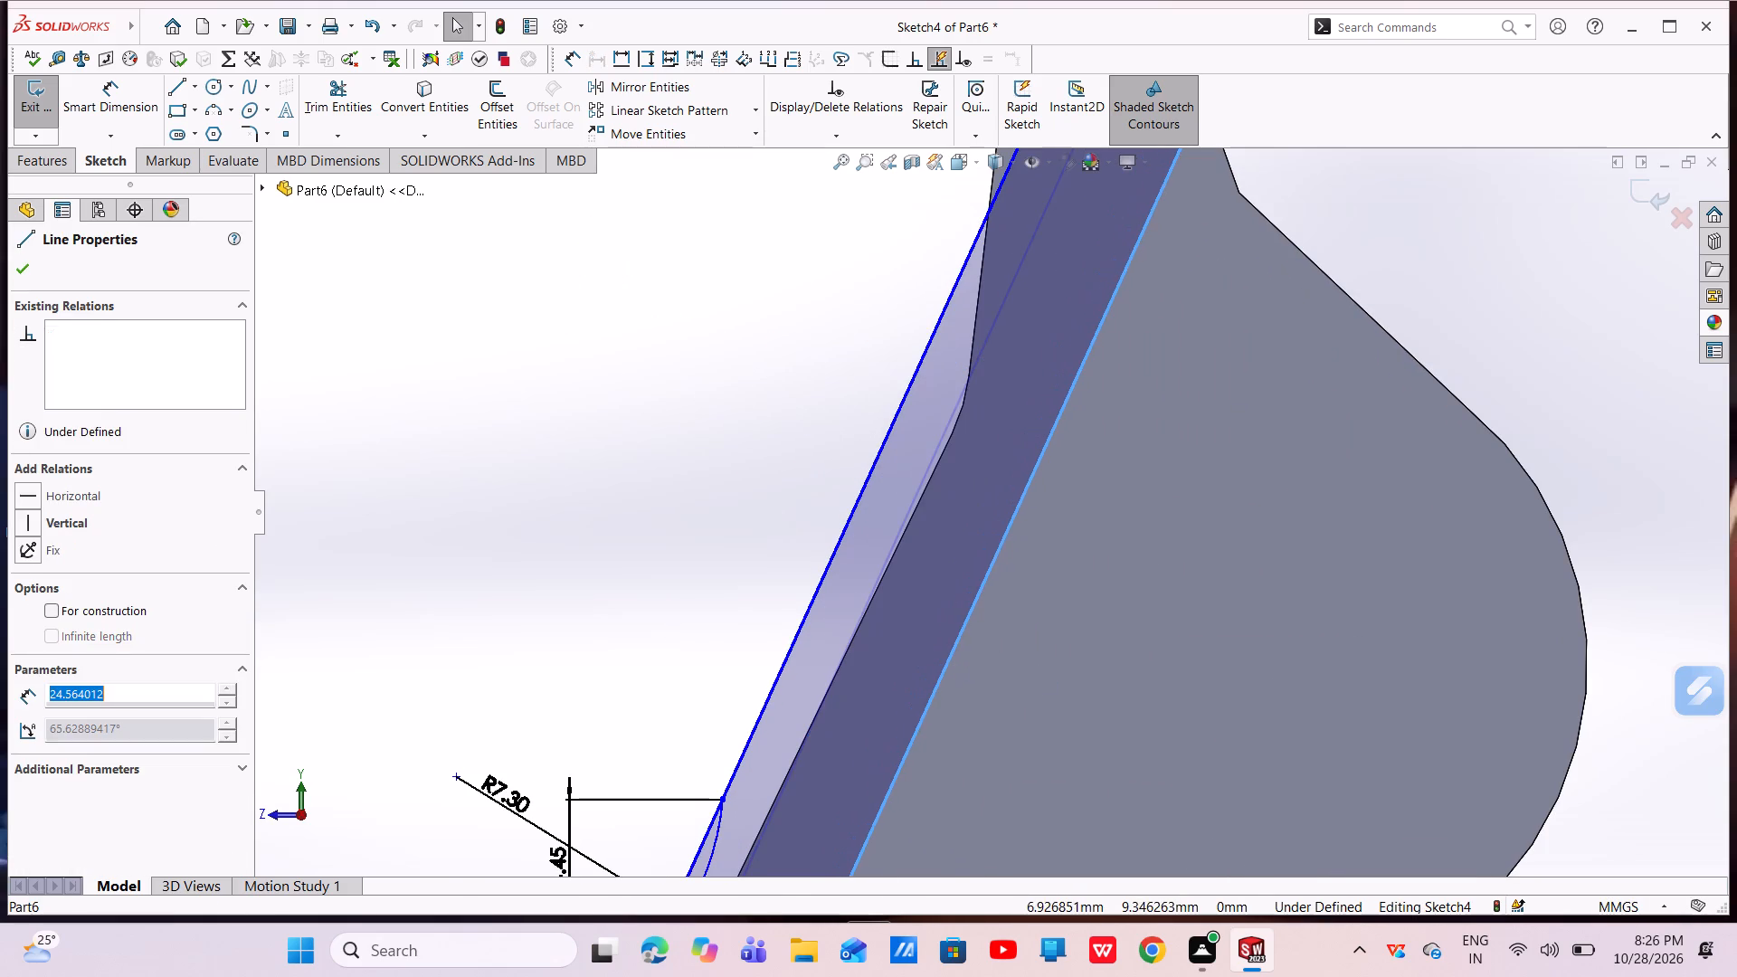
pyautogui.scroll(3, 1052, 680)
pyautogui.press('Escape')
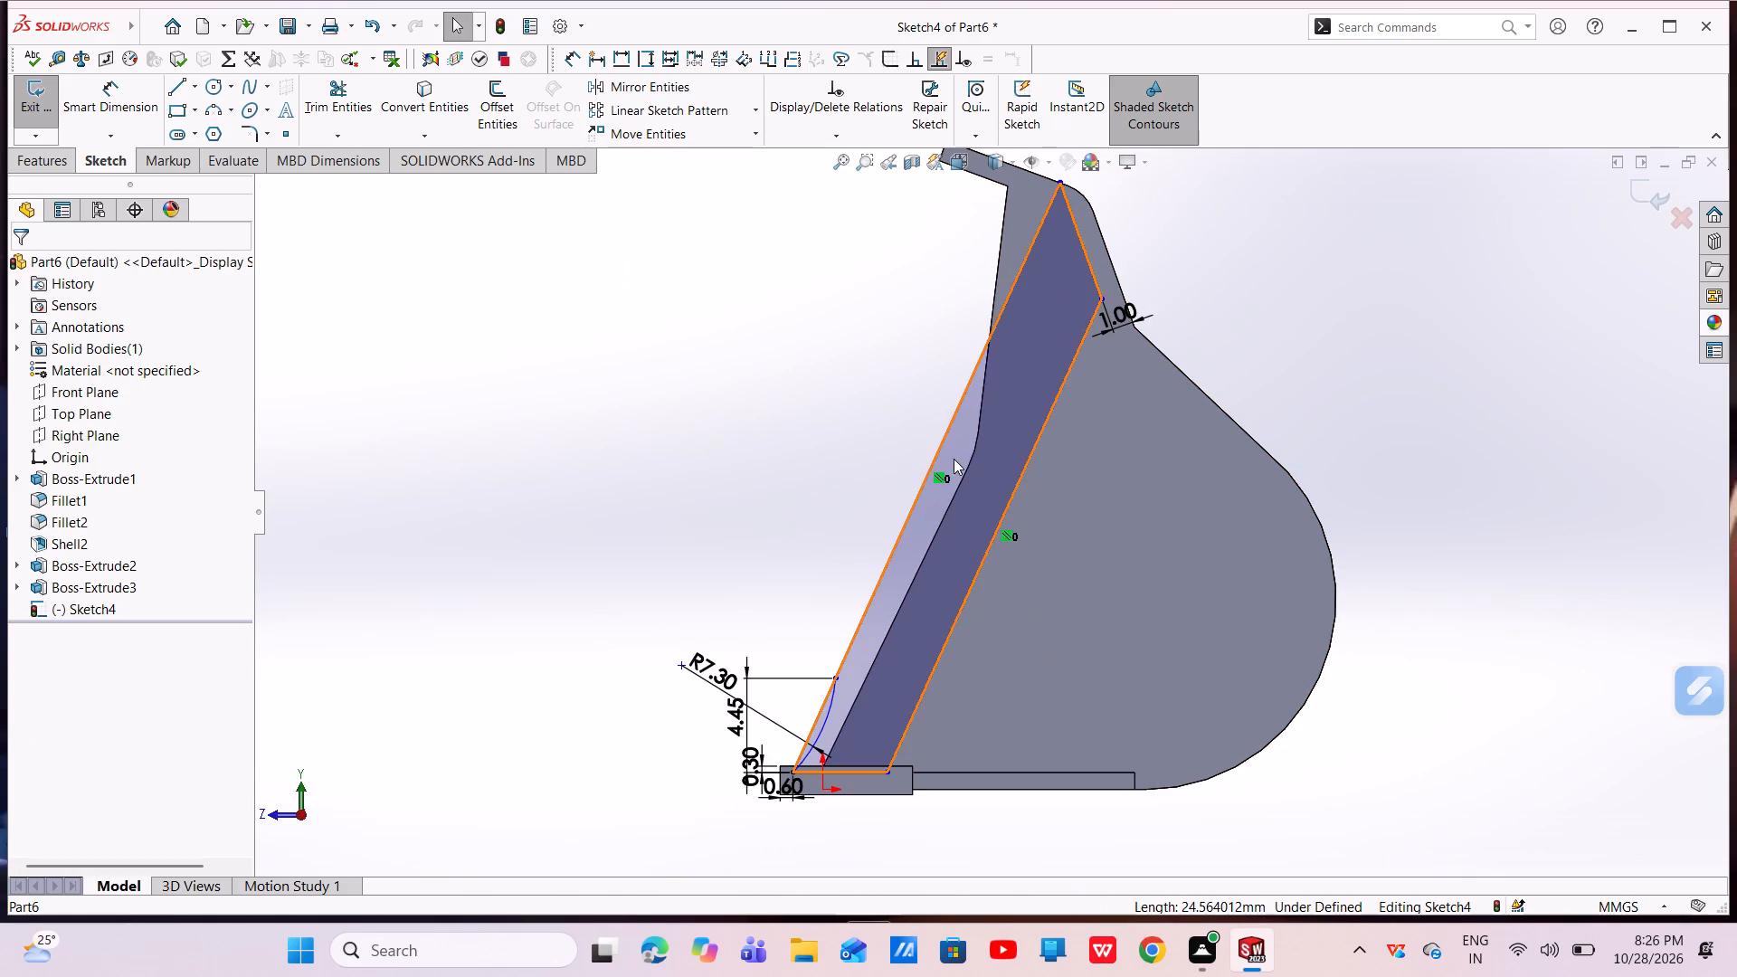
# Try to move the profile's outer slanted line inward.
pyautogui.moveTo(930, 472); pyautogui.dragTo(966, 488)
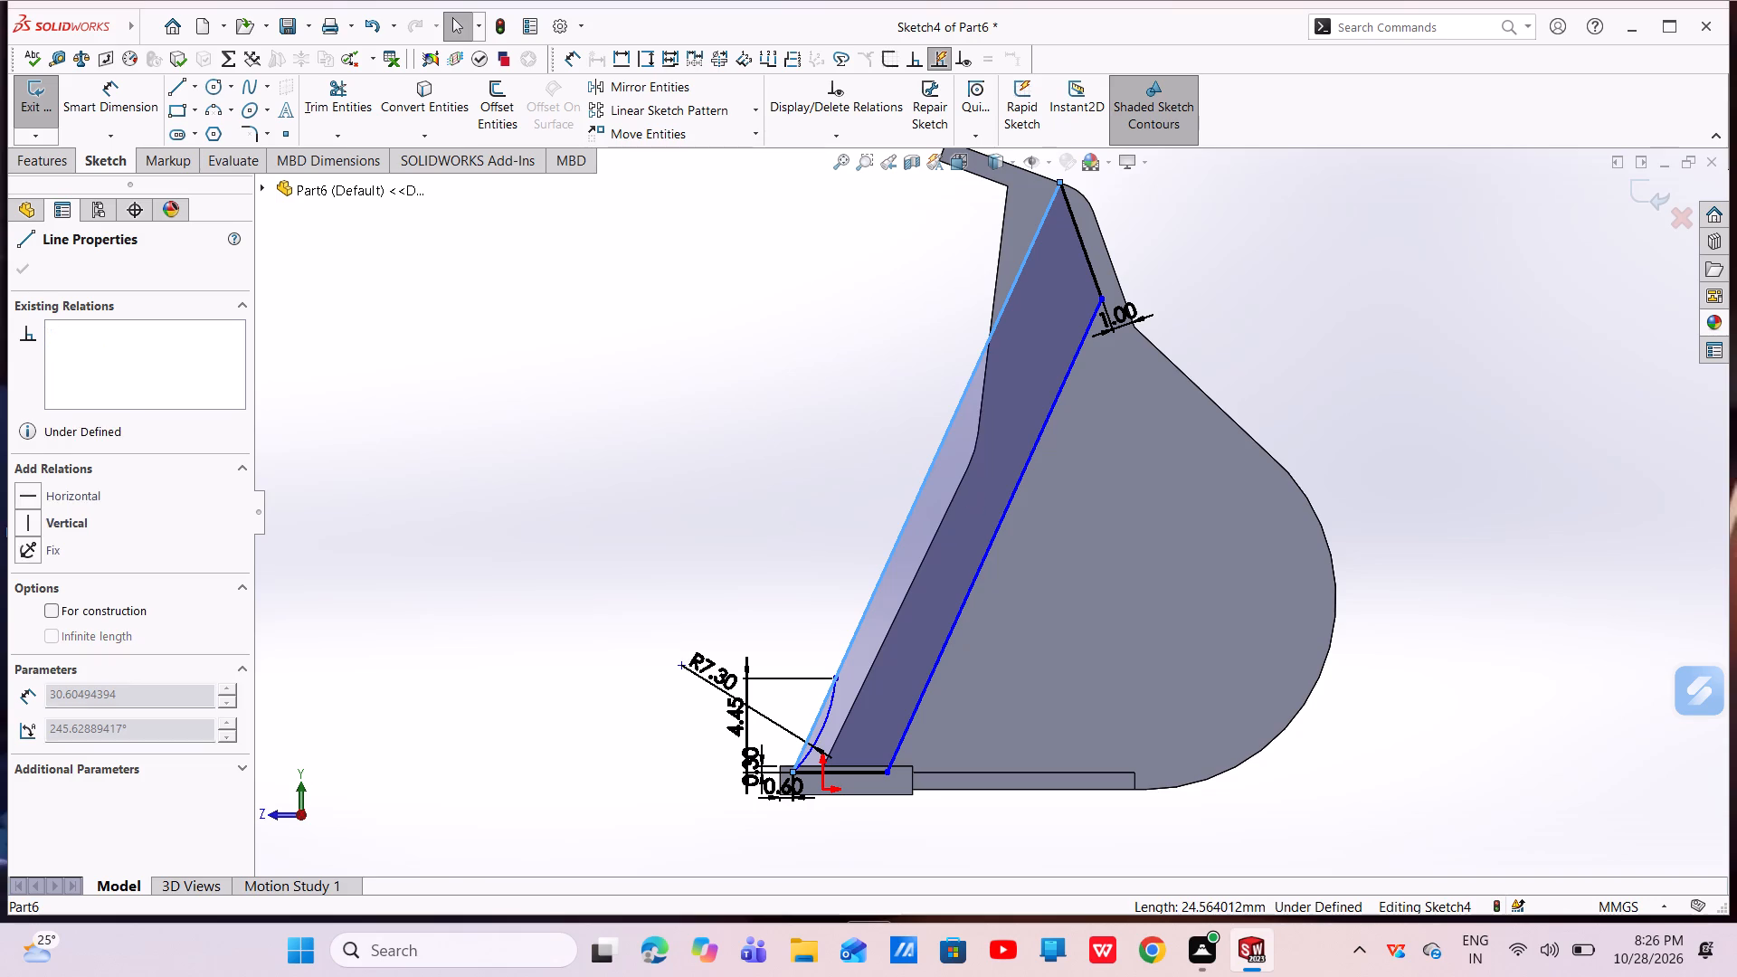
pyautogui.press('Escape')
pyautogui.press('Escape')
# Trim away the outer slanted line's lower segment between the arc's endpoints, using Power trim.
pyautogui.scroll(-2, 805, 453)
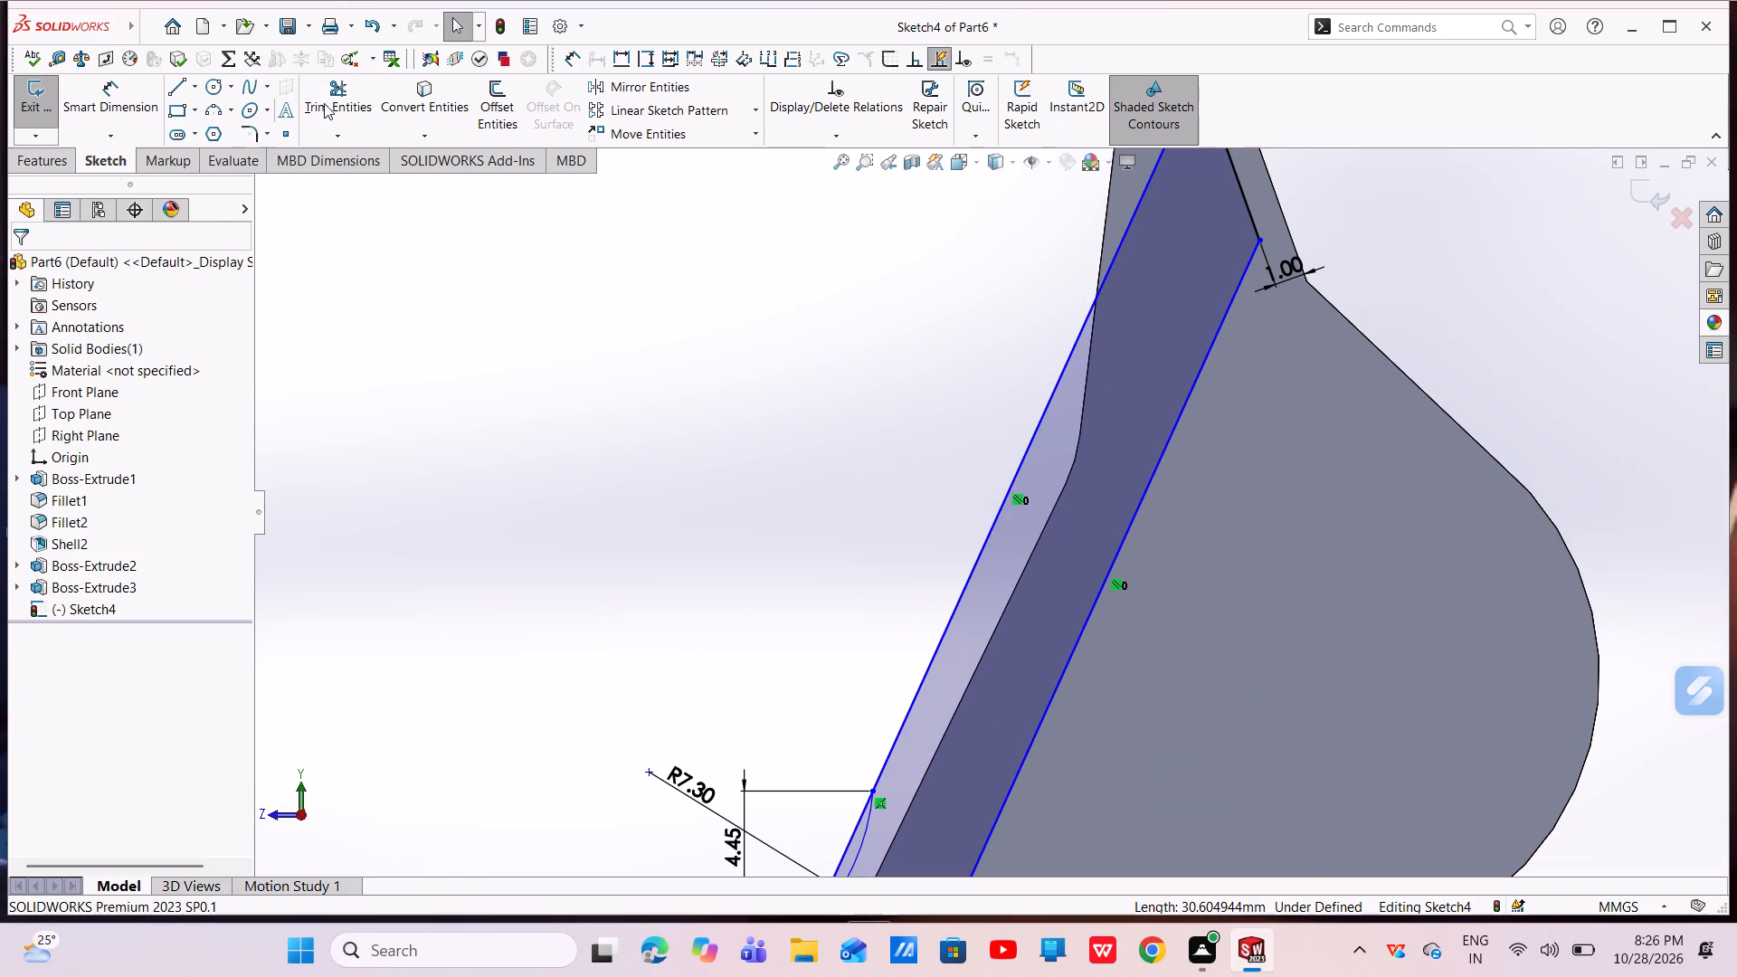
pyautogui.click(356, 83)
pyautogui.scroll(3, 858, 775)
pyautogui.scroll(-3, 916, 754)
pyautogui.scroll(1, 917, 749)
pyautogui.scroll(-3, 918, 746)
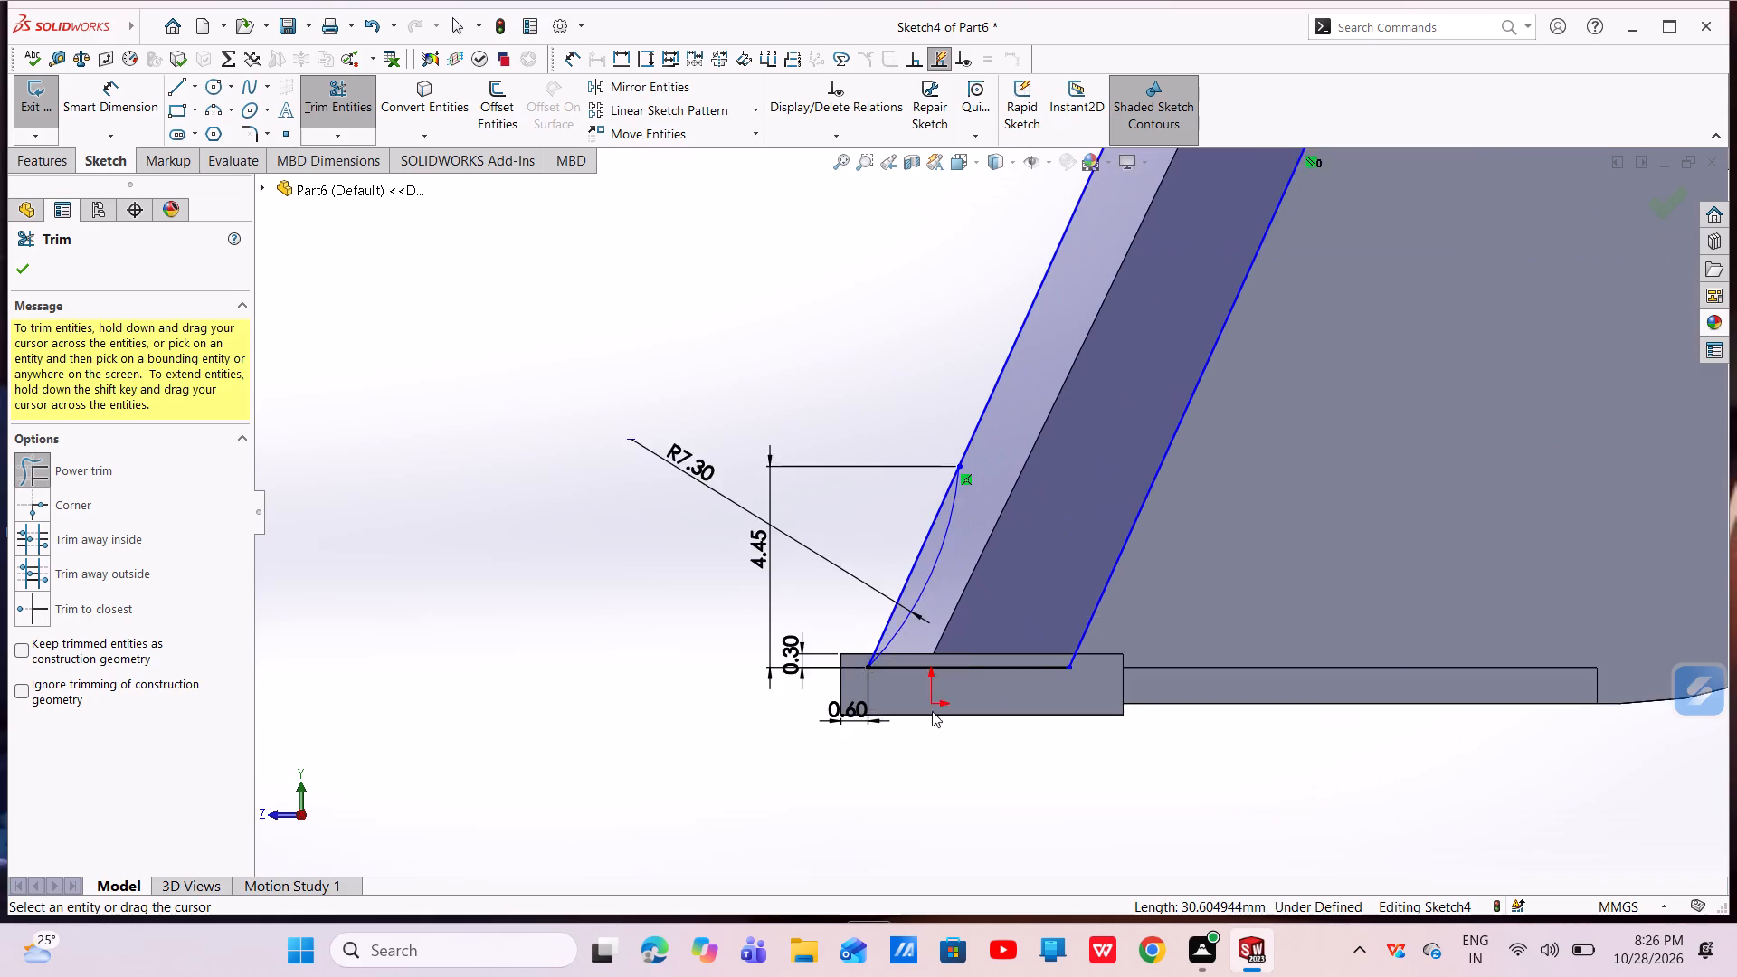
pyautogui.moveTo(916, 488); pyautogui.dragTo(920, 517)
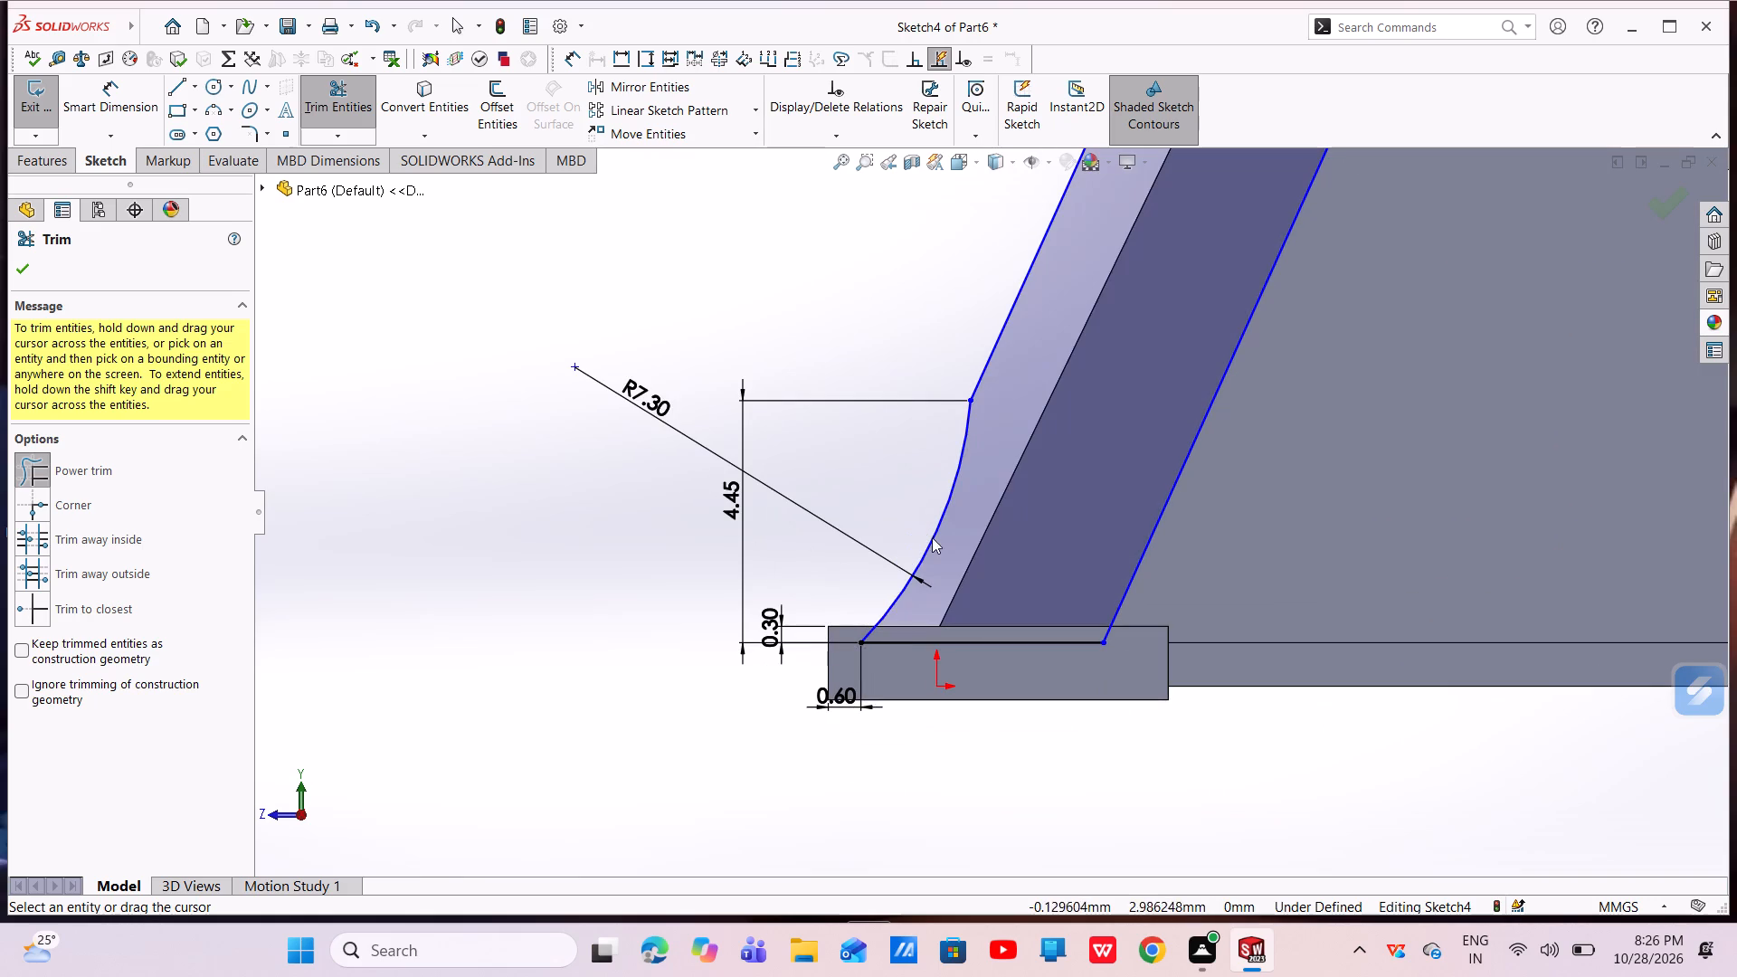
pyautogui.press('Escape')
pyautogui.press('Escape')
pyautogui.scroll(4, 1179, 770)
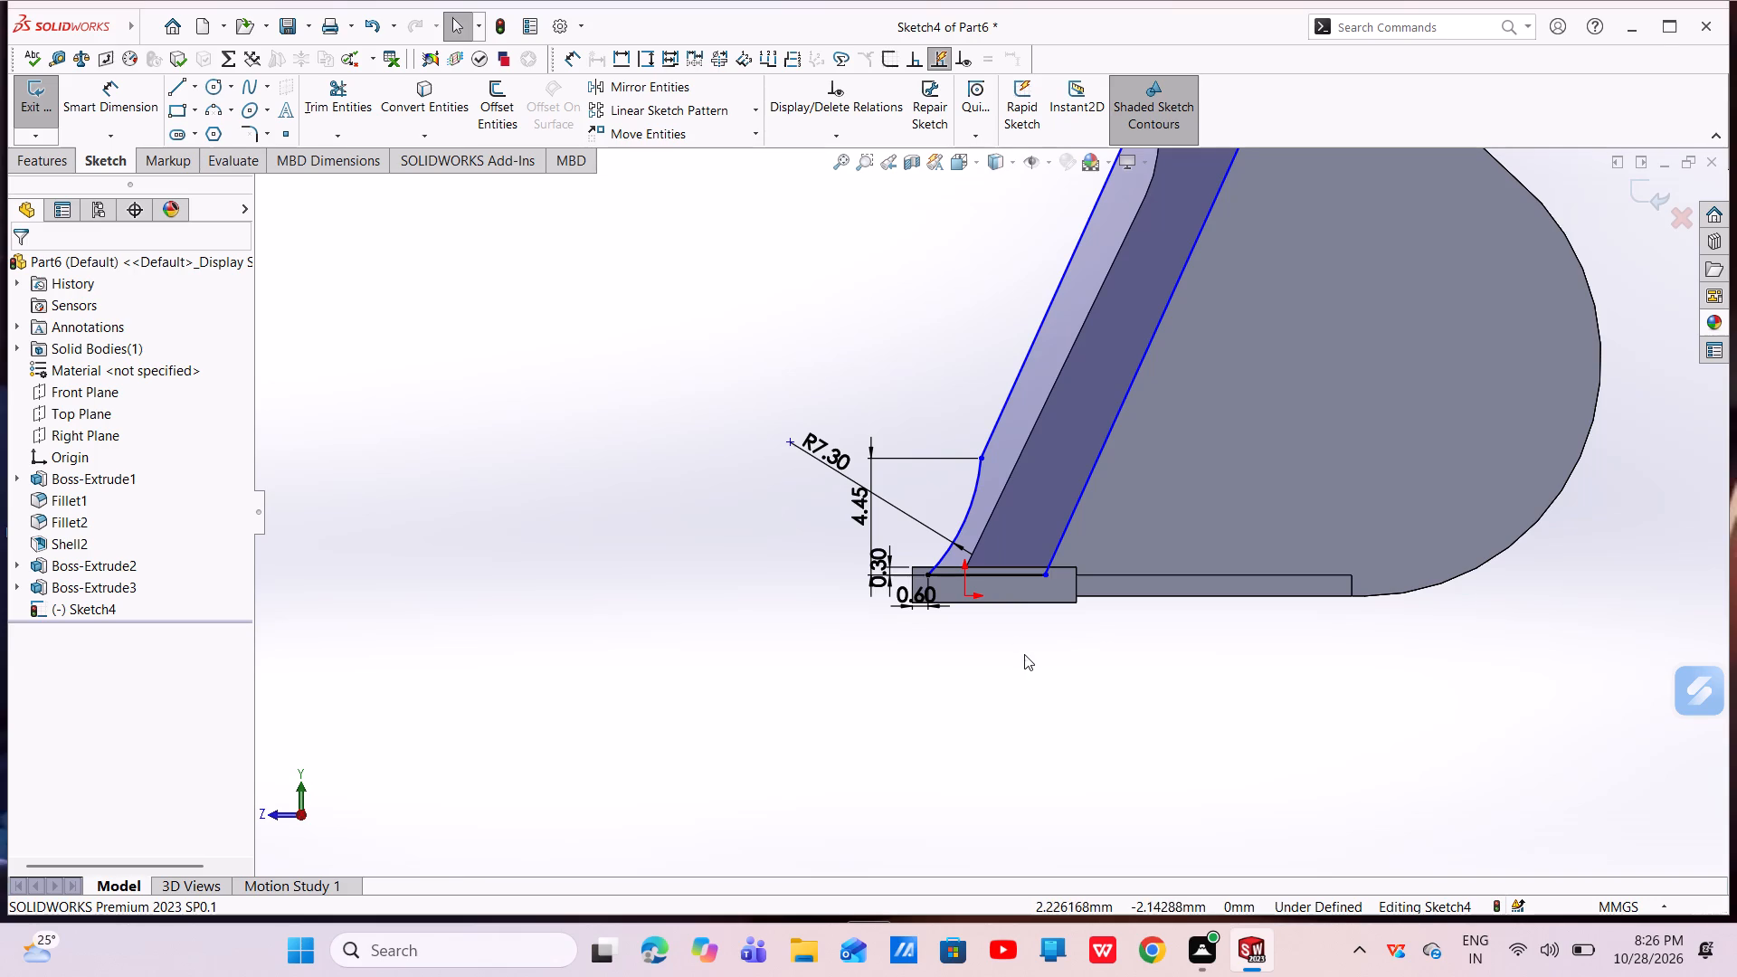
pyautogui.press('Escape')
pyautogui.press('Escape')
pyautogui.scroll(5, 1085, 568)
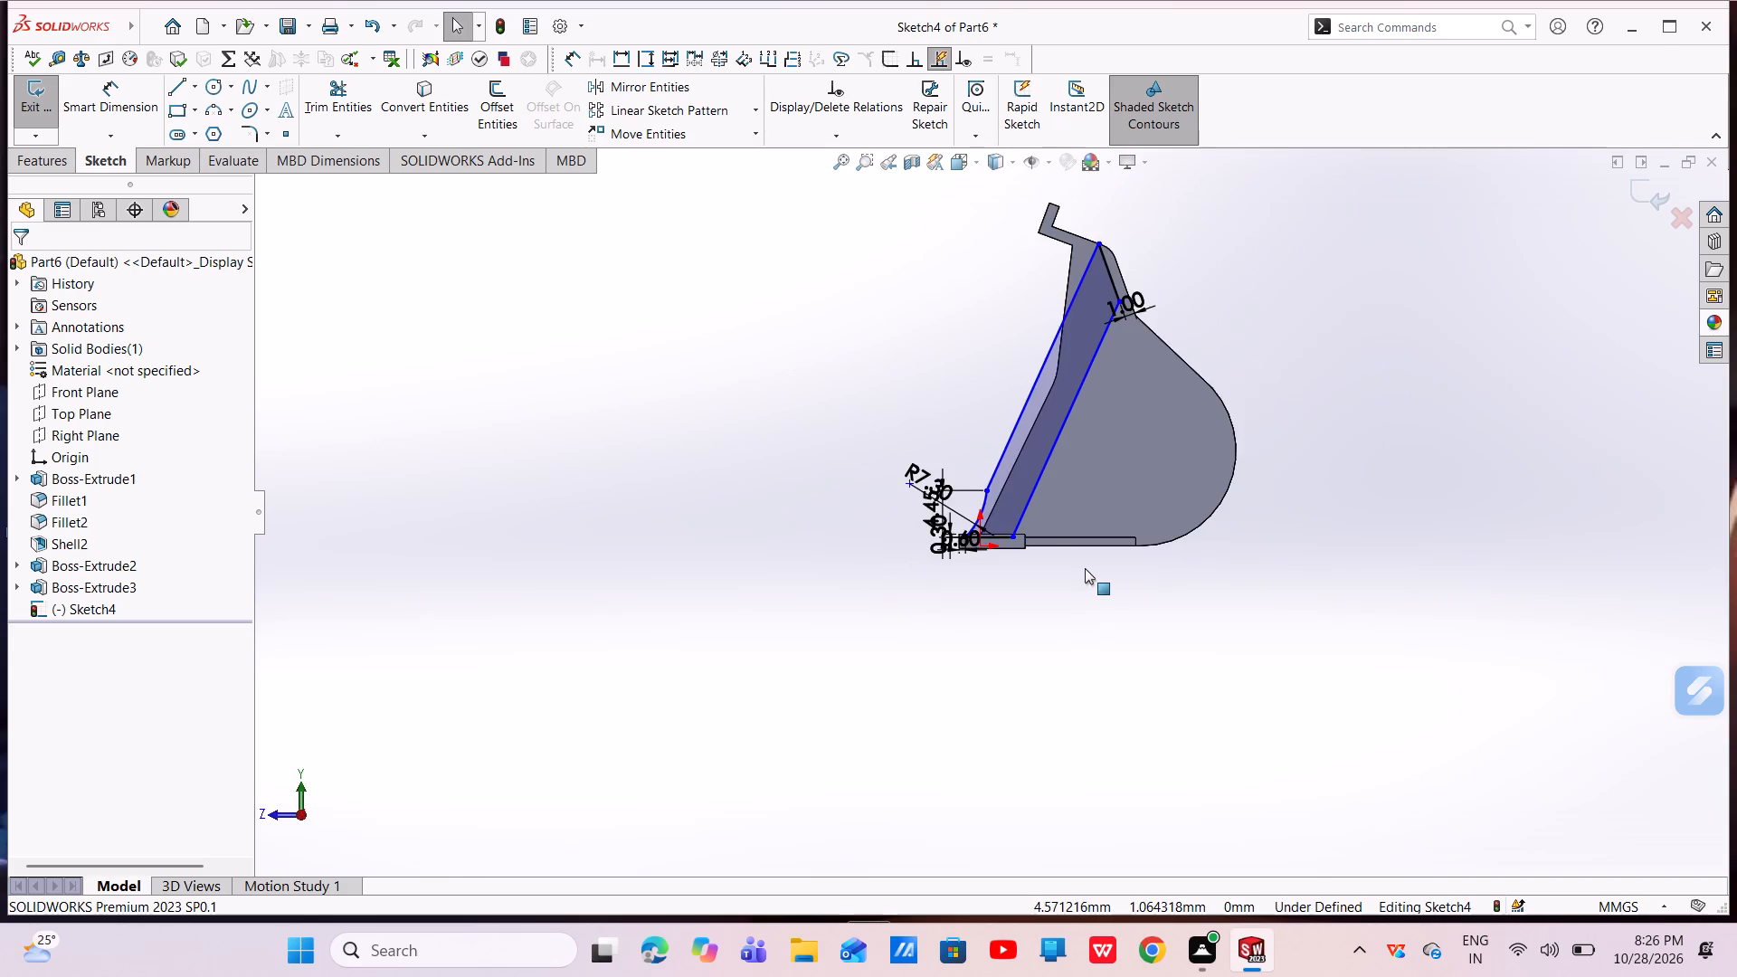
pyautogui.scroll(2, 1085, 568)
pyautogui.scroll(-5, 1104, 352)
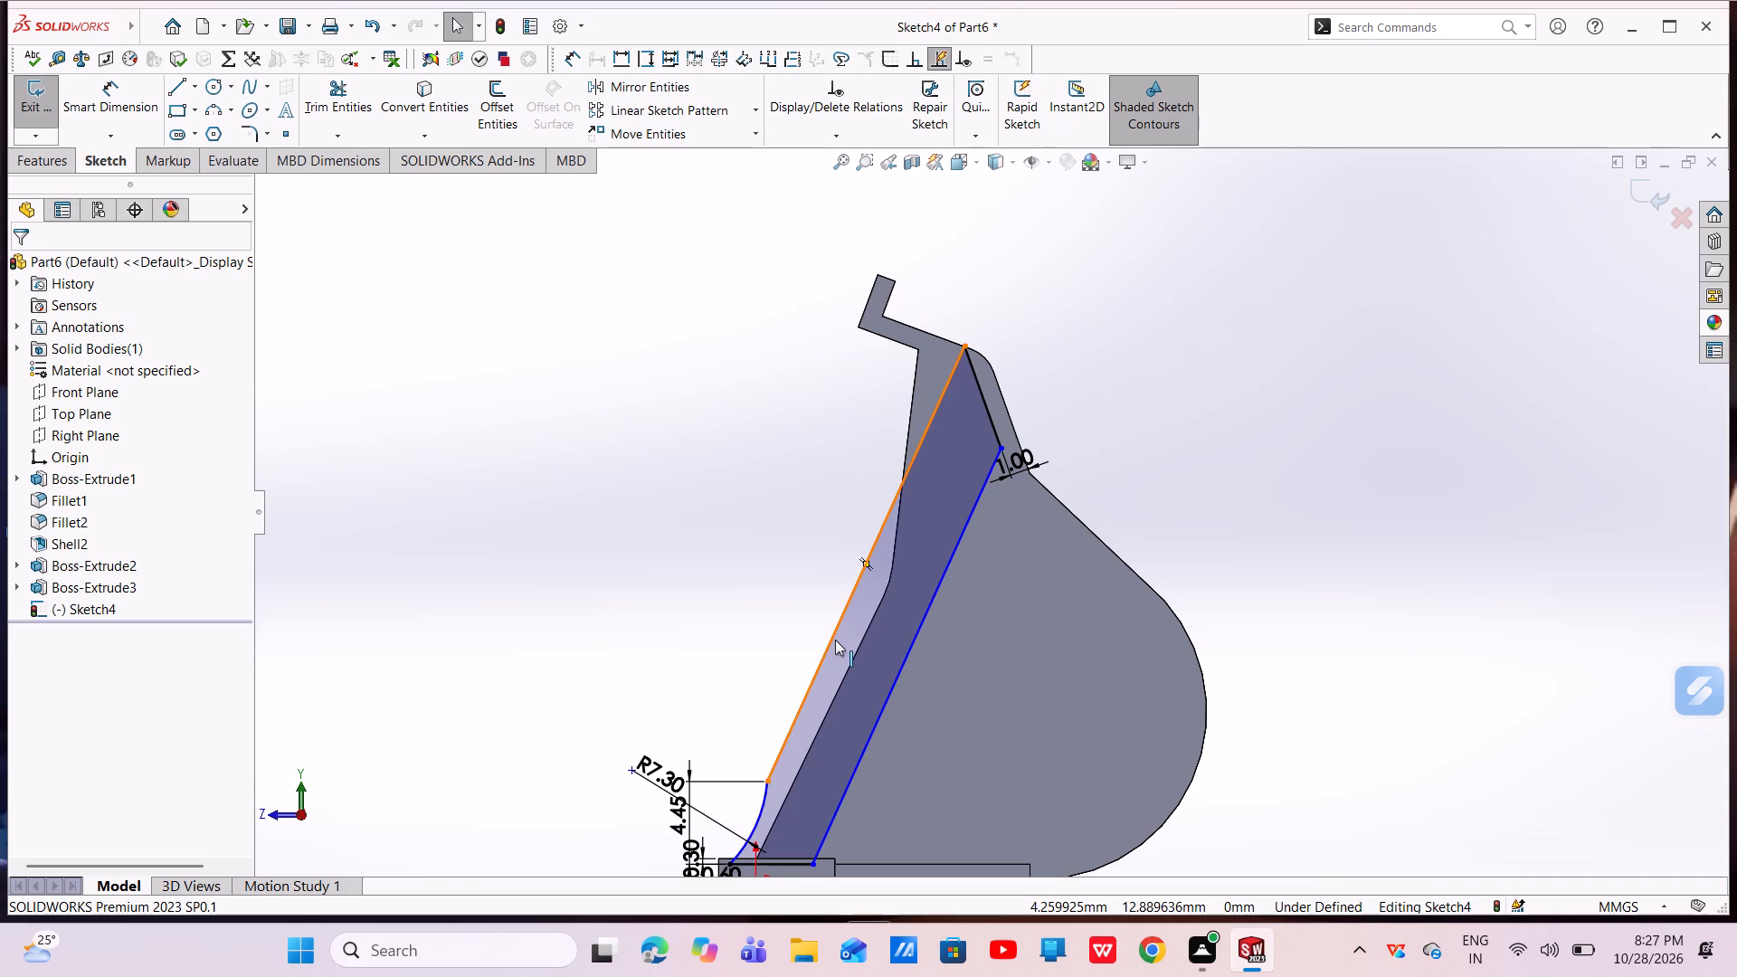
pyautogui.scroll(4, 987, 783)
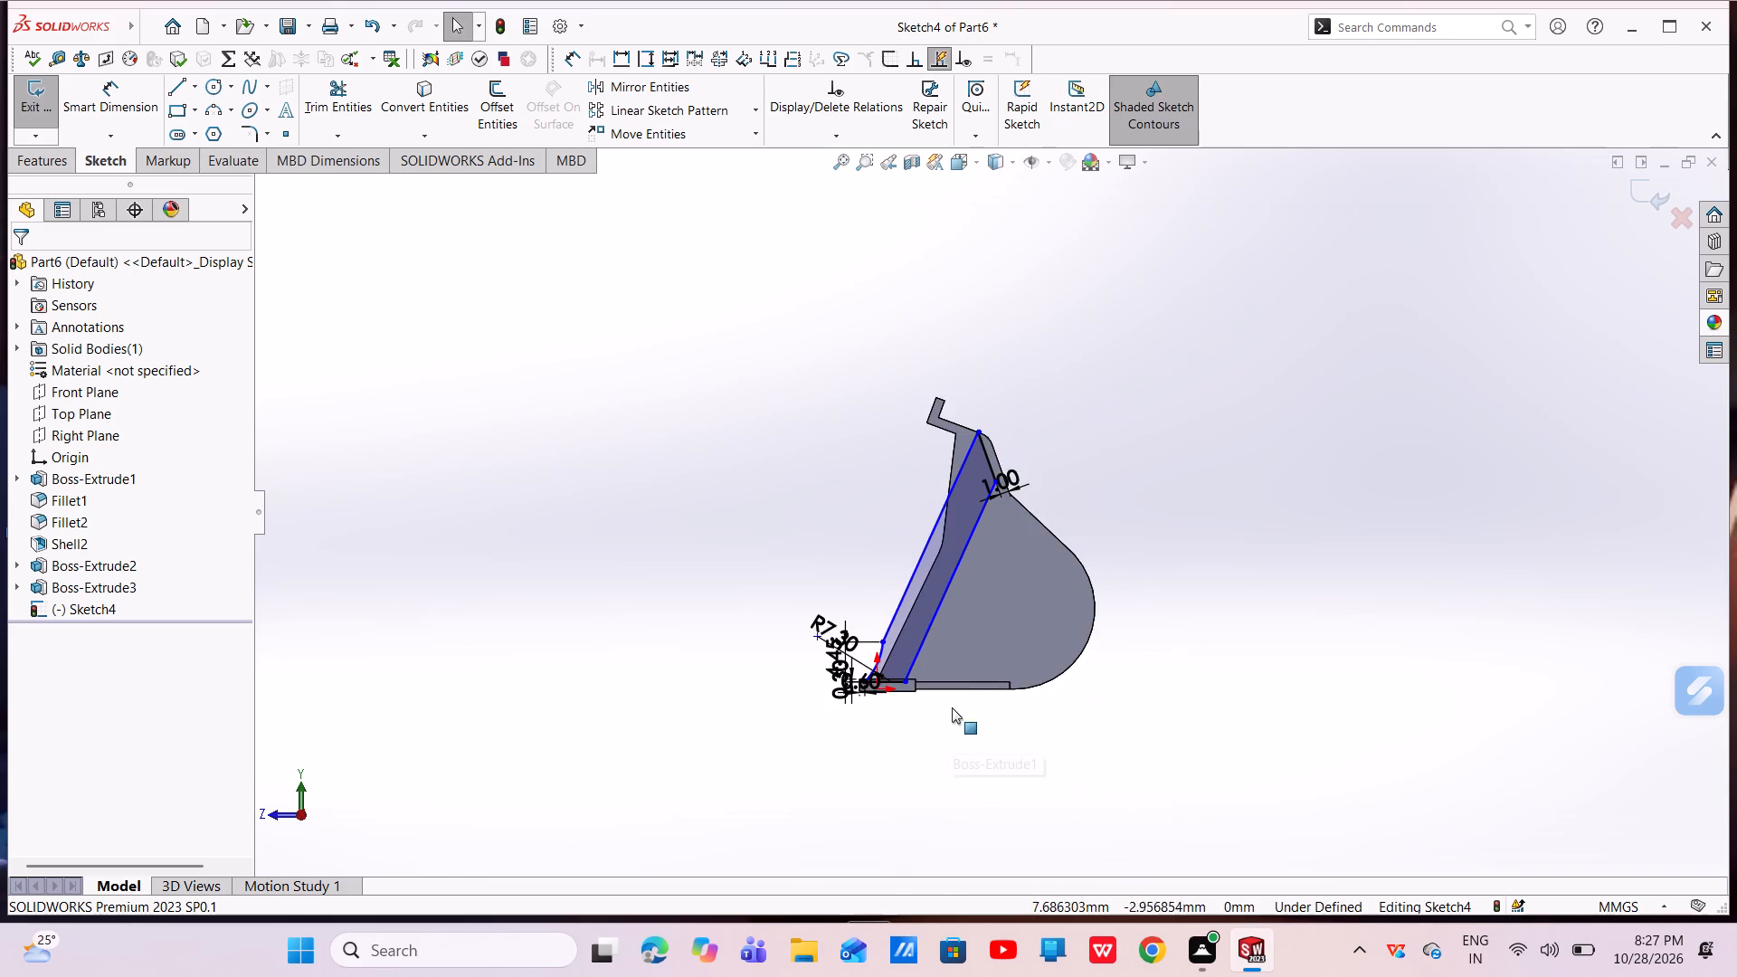
# Dimension the angle between the profile's outer slanted line and the side wall's bottom edge as 61°.
pyautogui.scroll(-4, 973, 679)
pyautogui.click(119, 108)
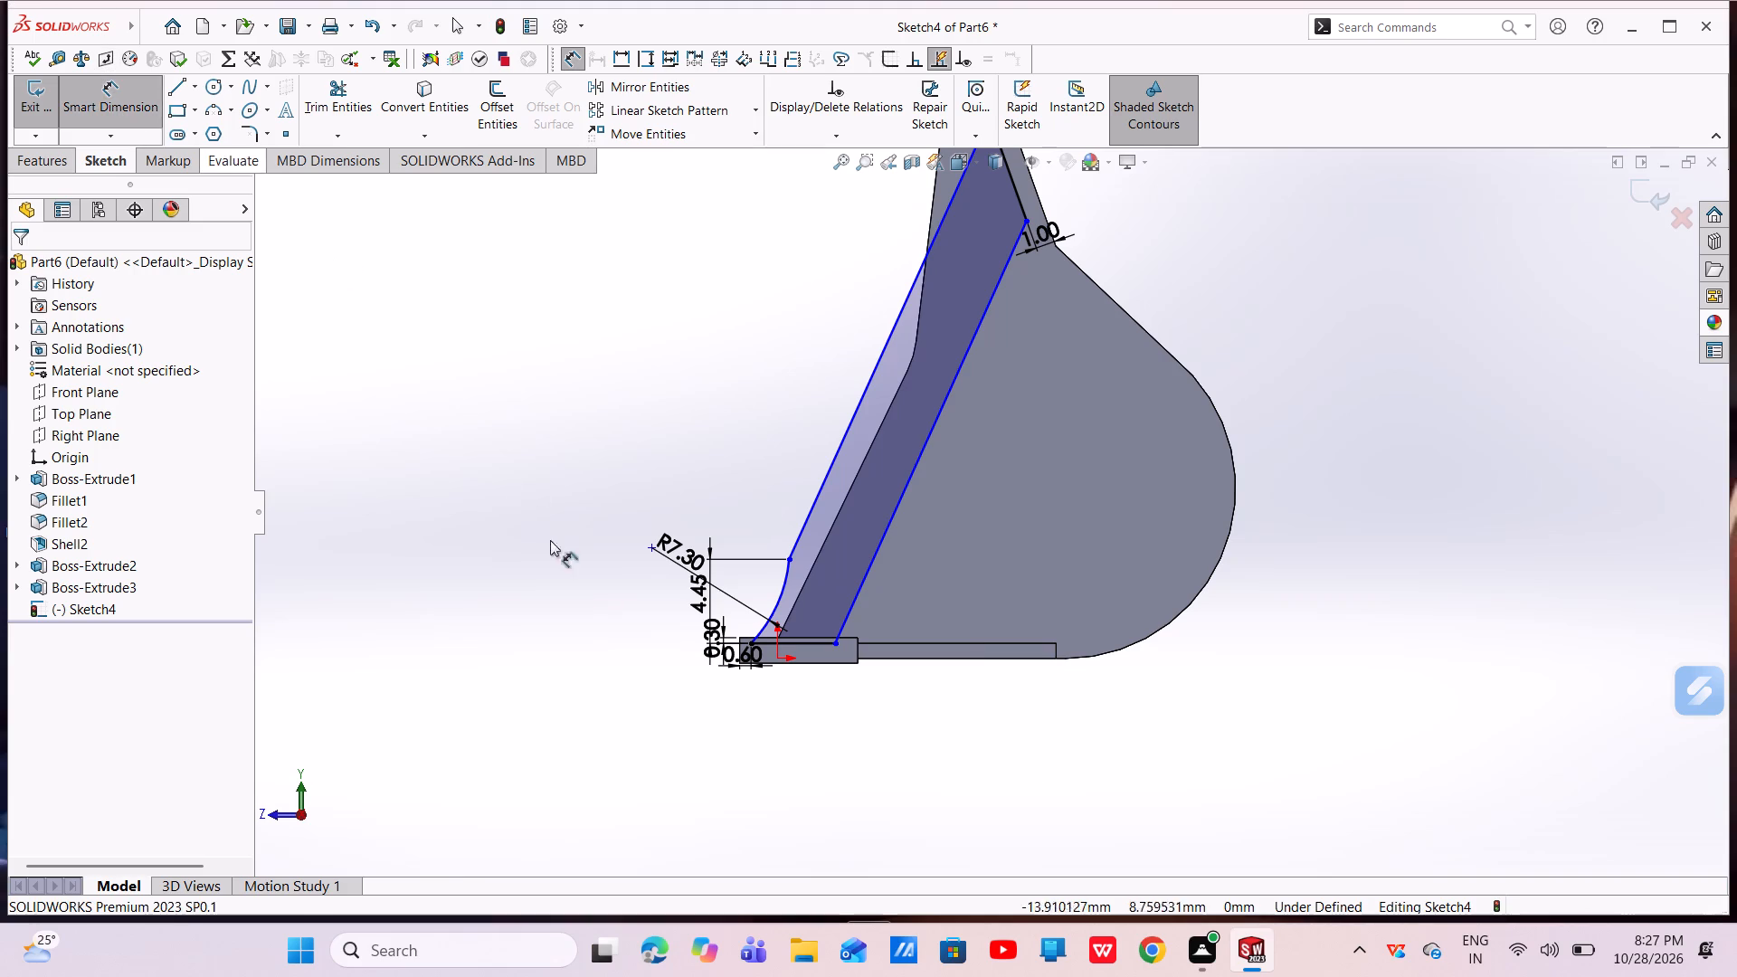
pyautogui.click(825, 482)
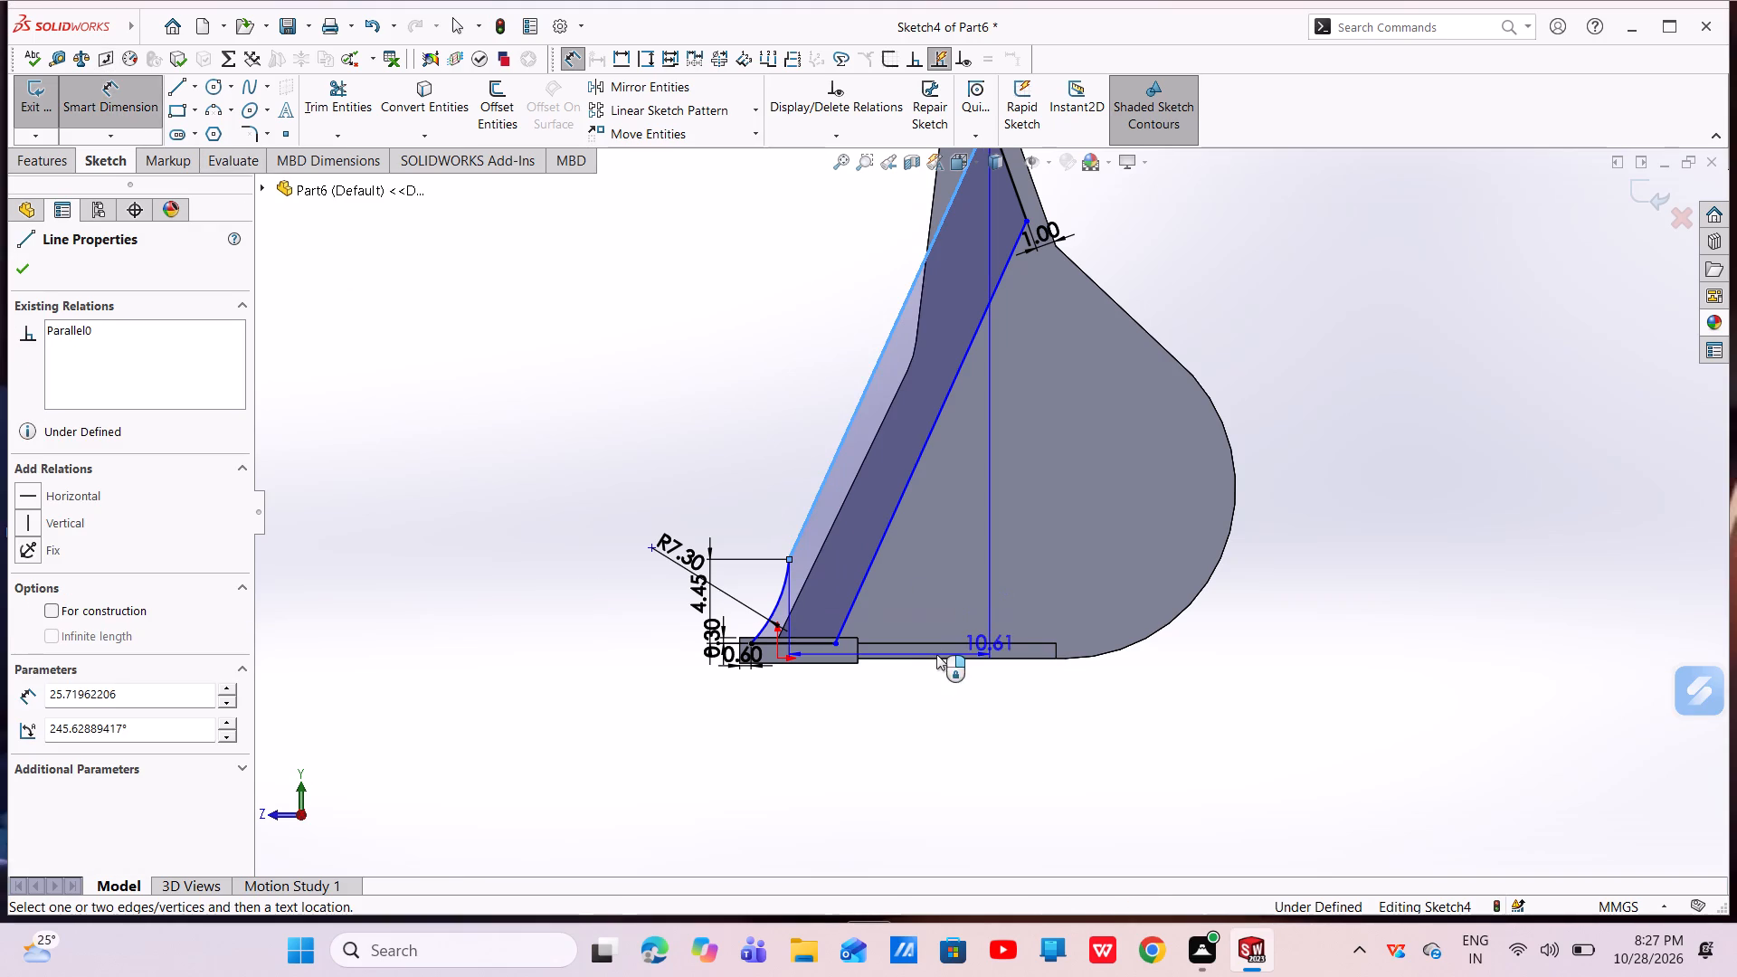
pyautogui.click(925, 657)
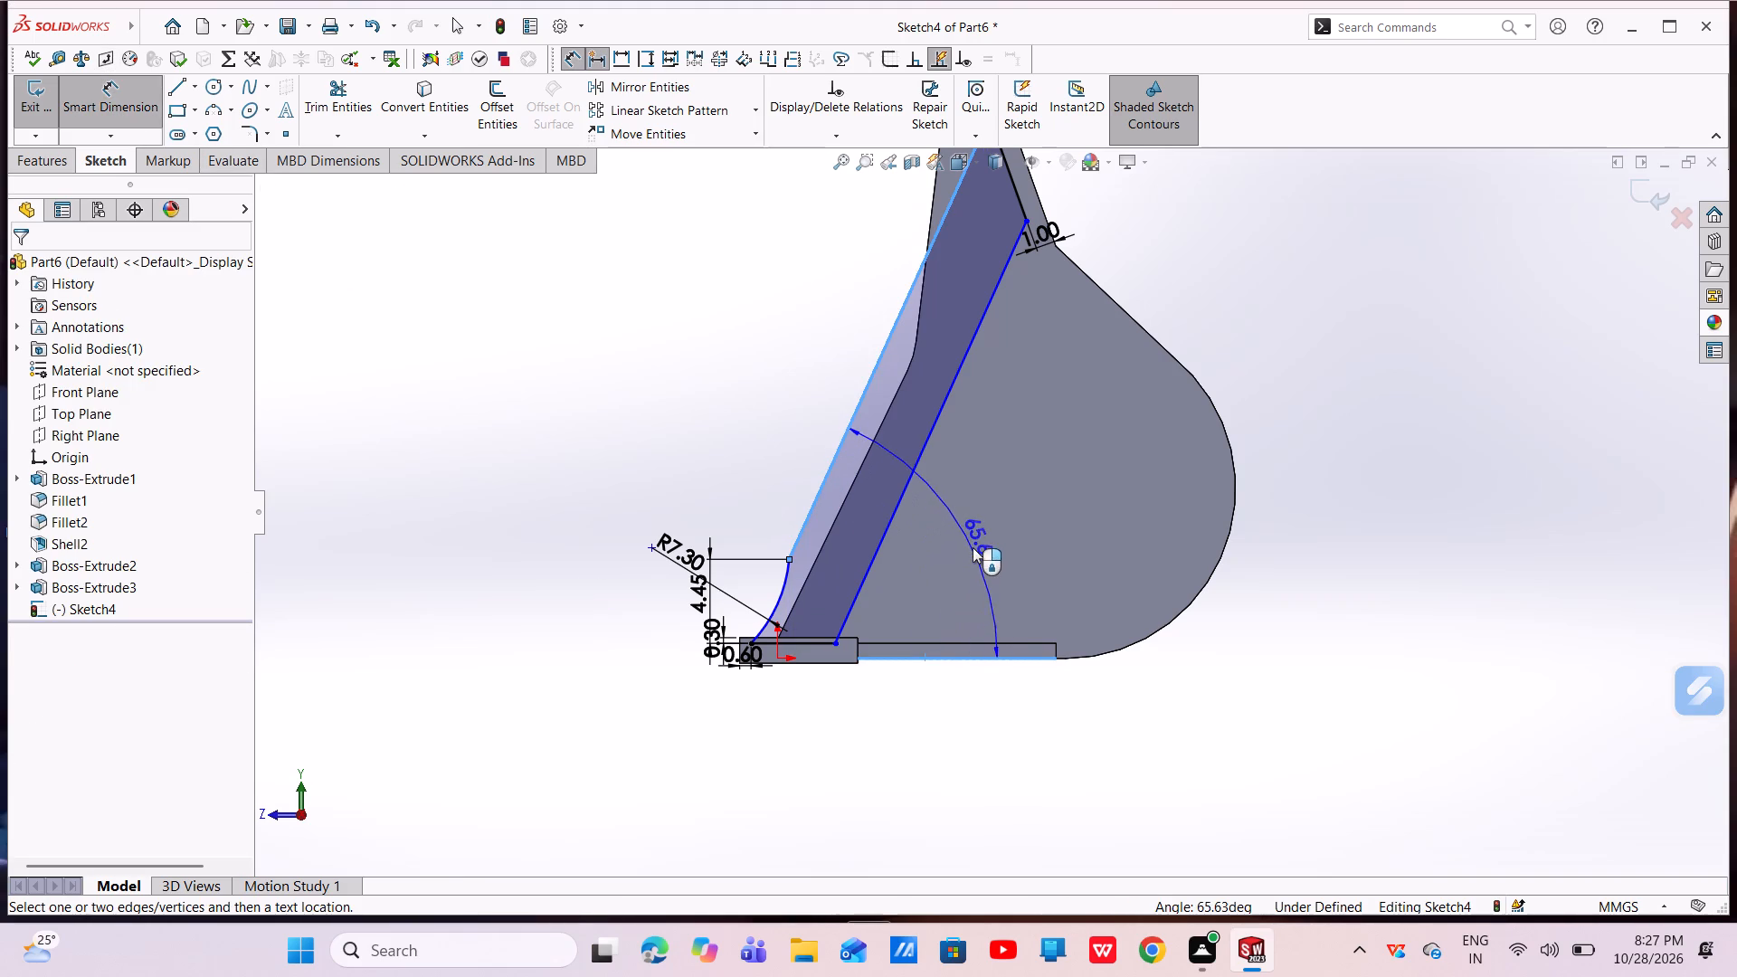
pyautogui.click(973, 546)
pyautogui.press('BackSpace')
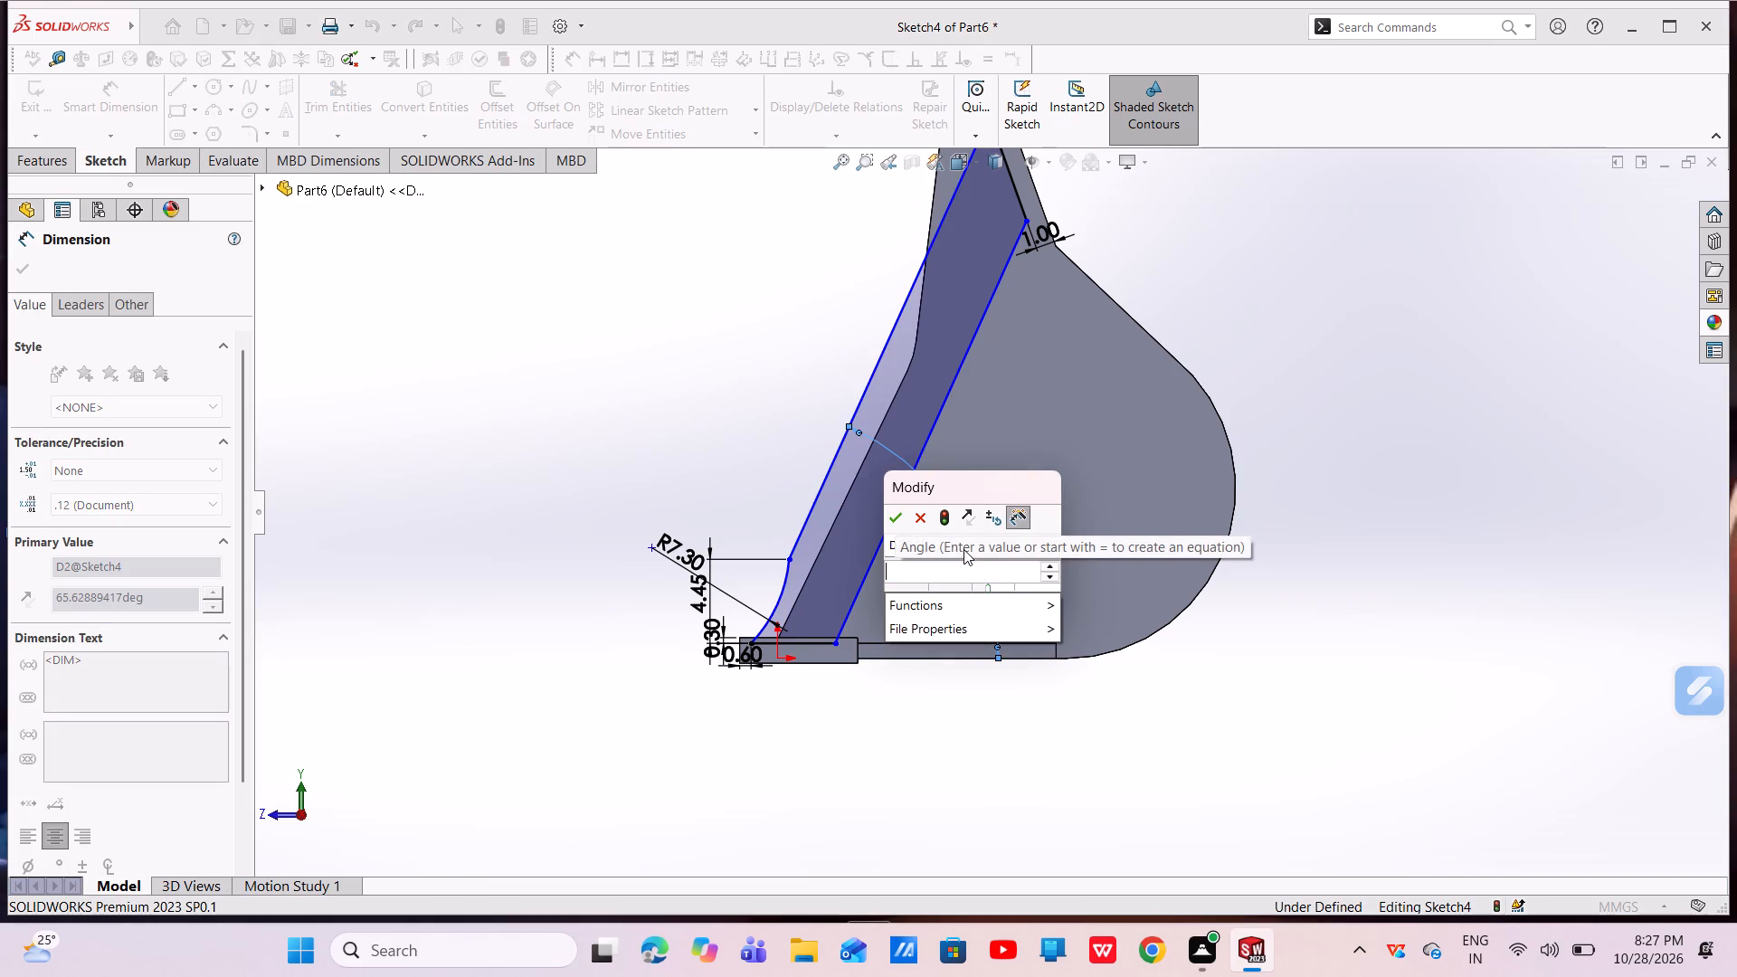
pyautogui.write('61')
pyautogui.press('Return')
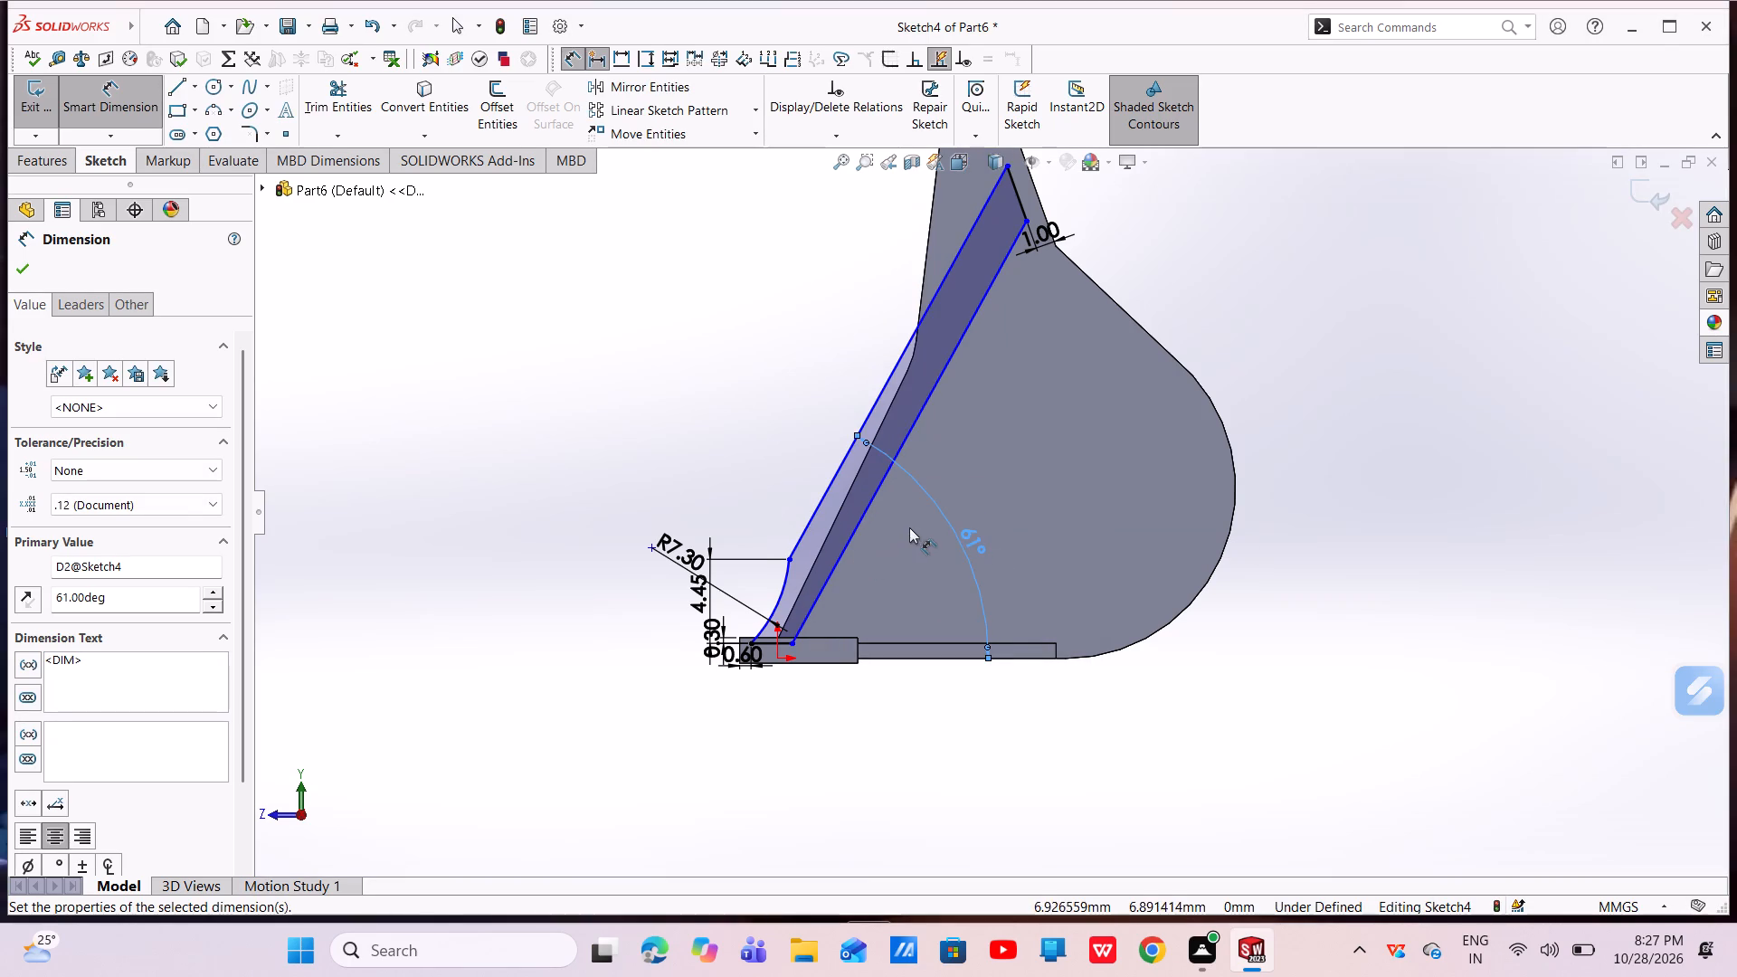
pyautogui.scroll(2, 909, 527)
pyautogui.click(680, 490)
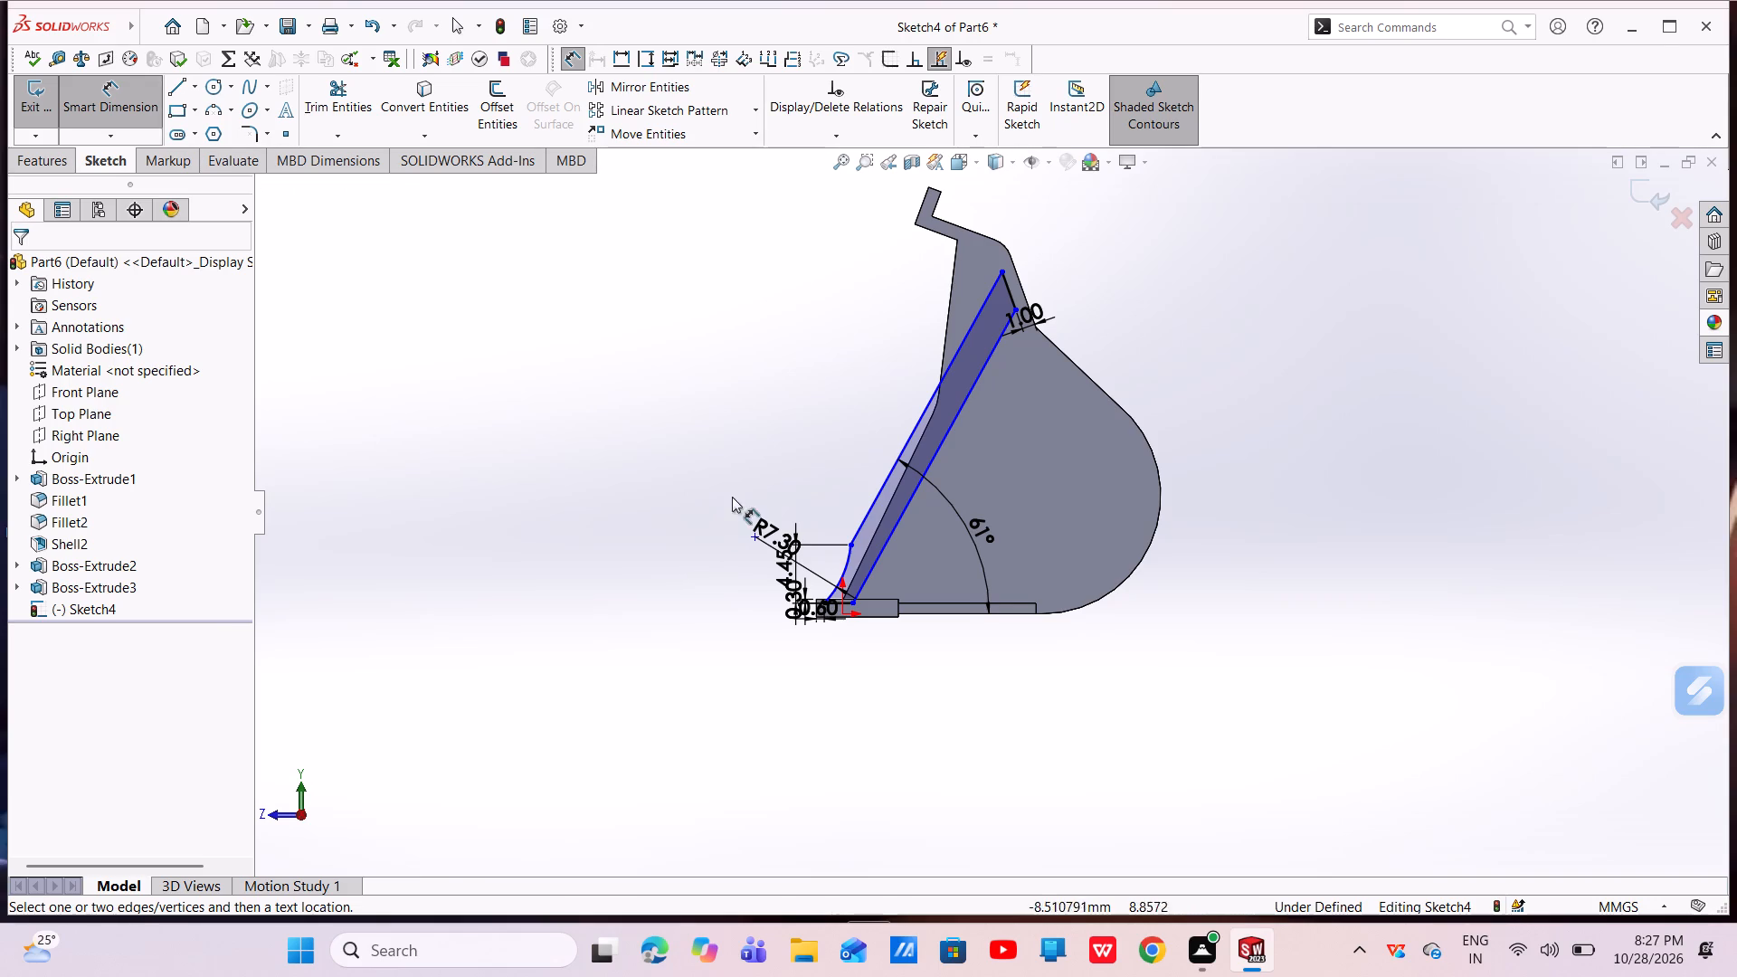
# Dimension the perpendicular distance between the profile's two slanted lines as 4.25 mm.
pyautogui.scroll(-5, 1066, 307)
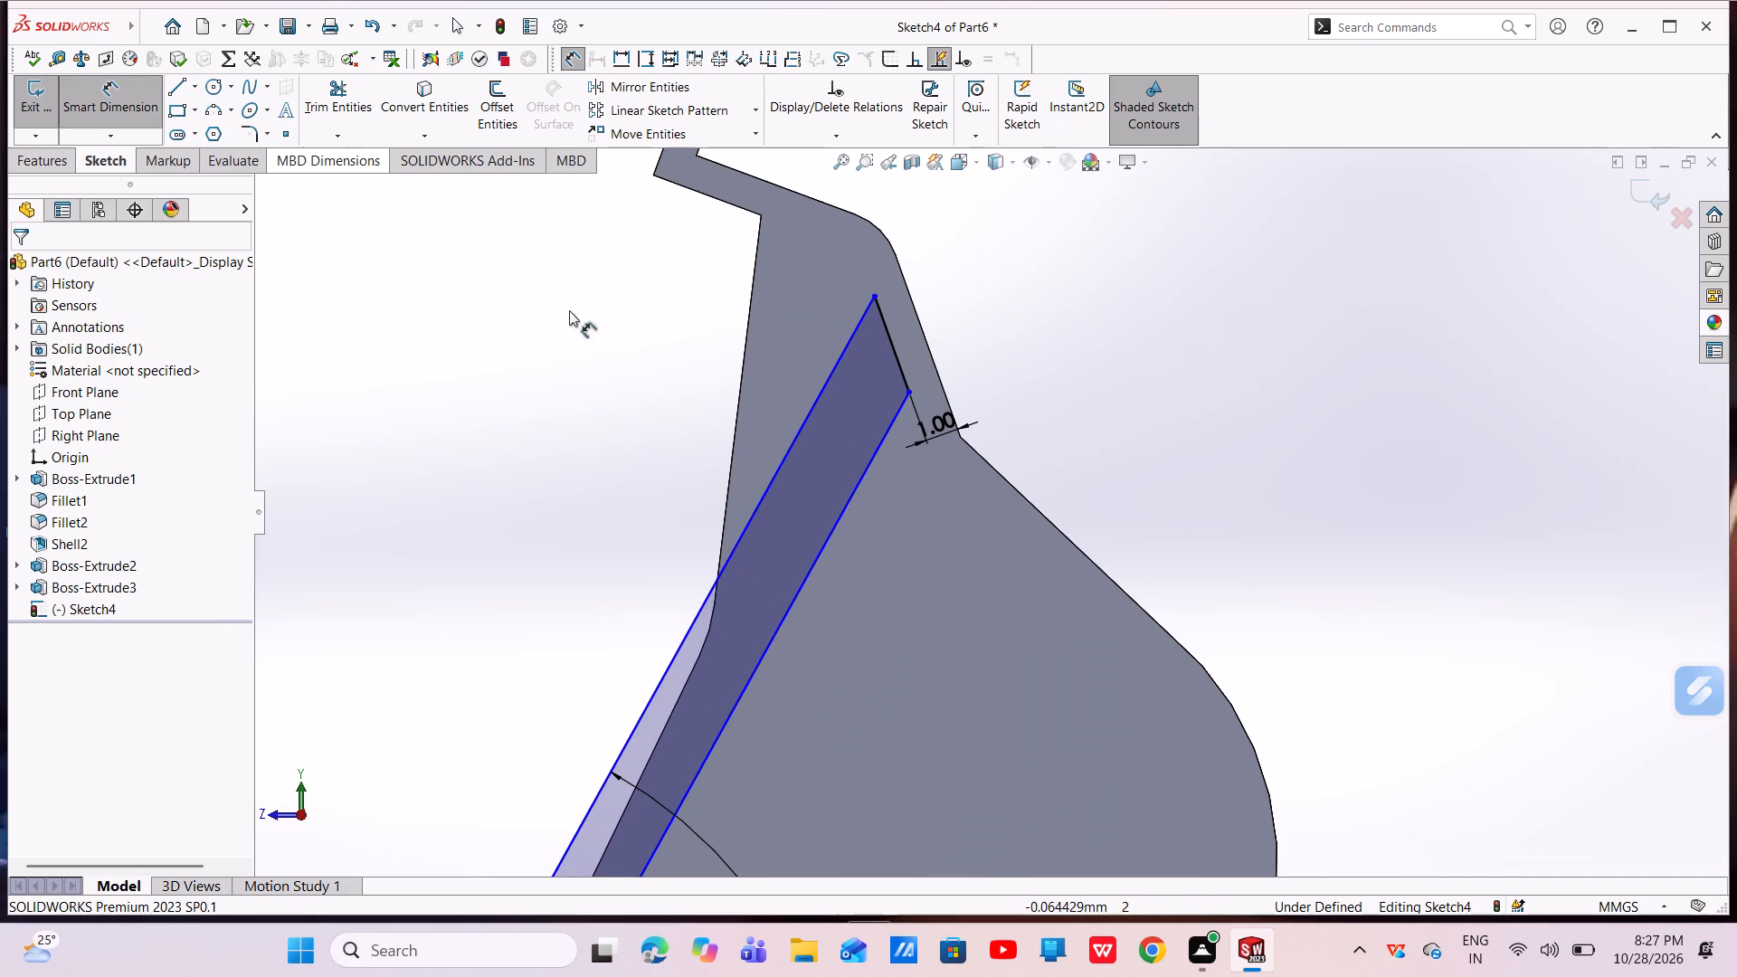
pyautogui.click(875, 460)
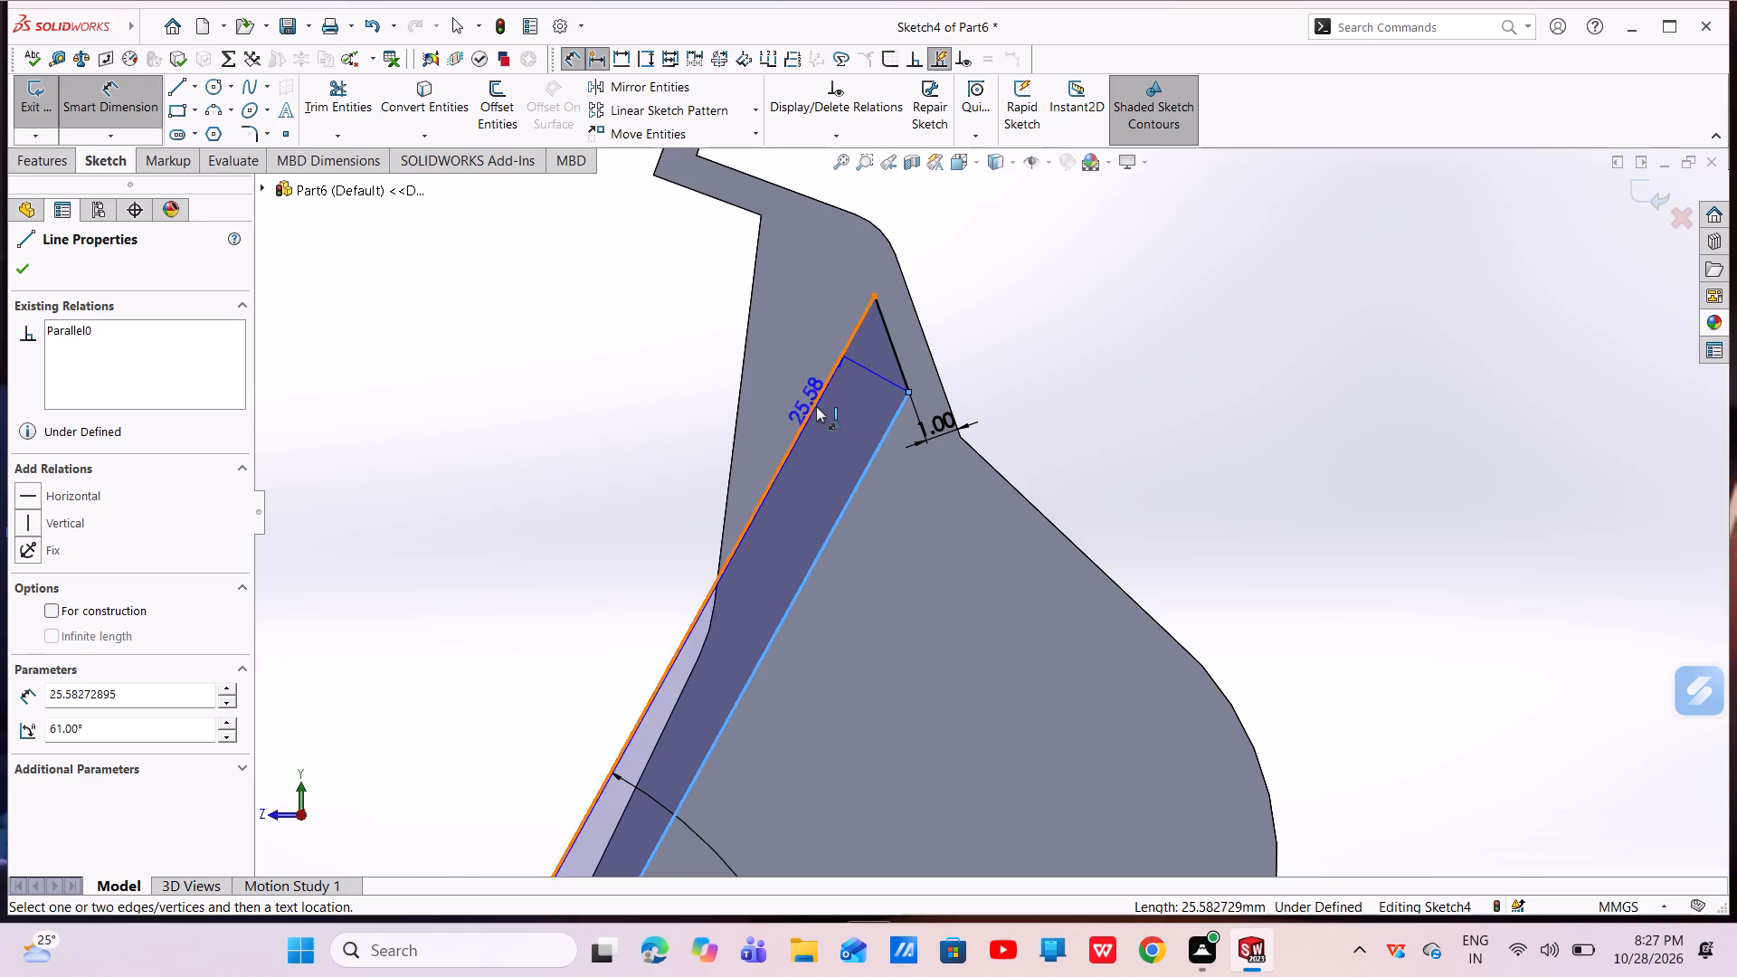
pyautogui.click(815, 406)
pyautogui.click(1074, 302)
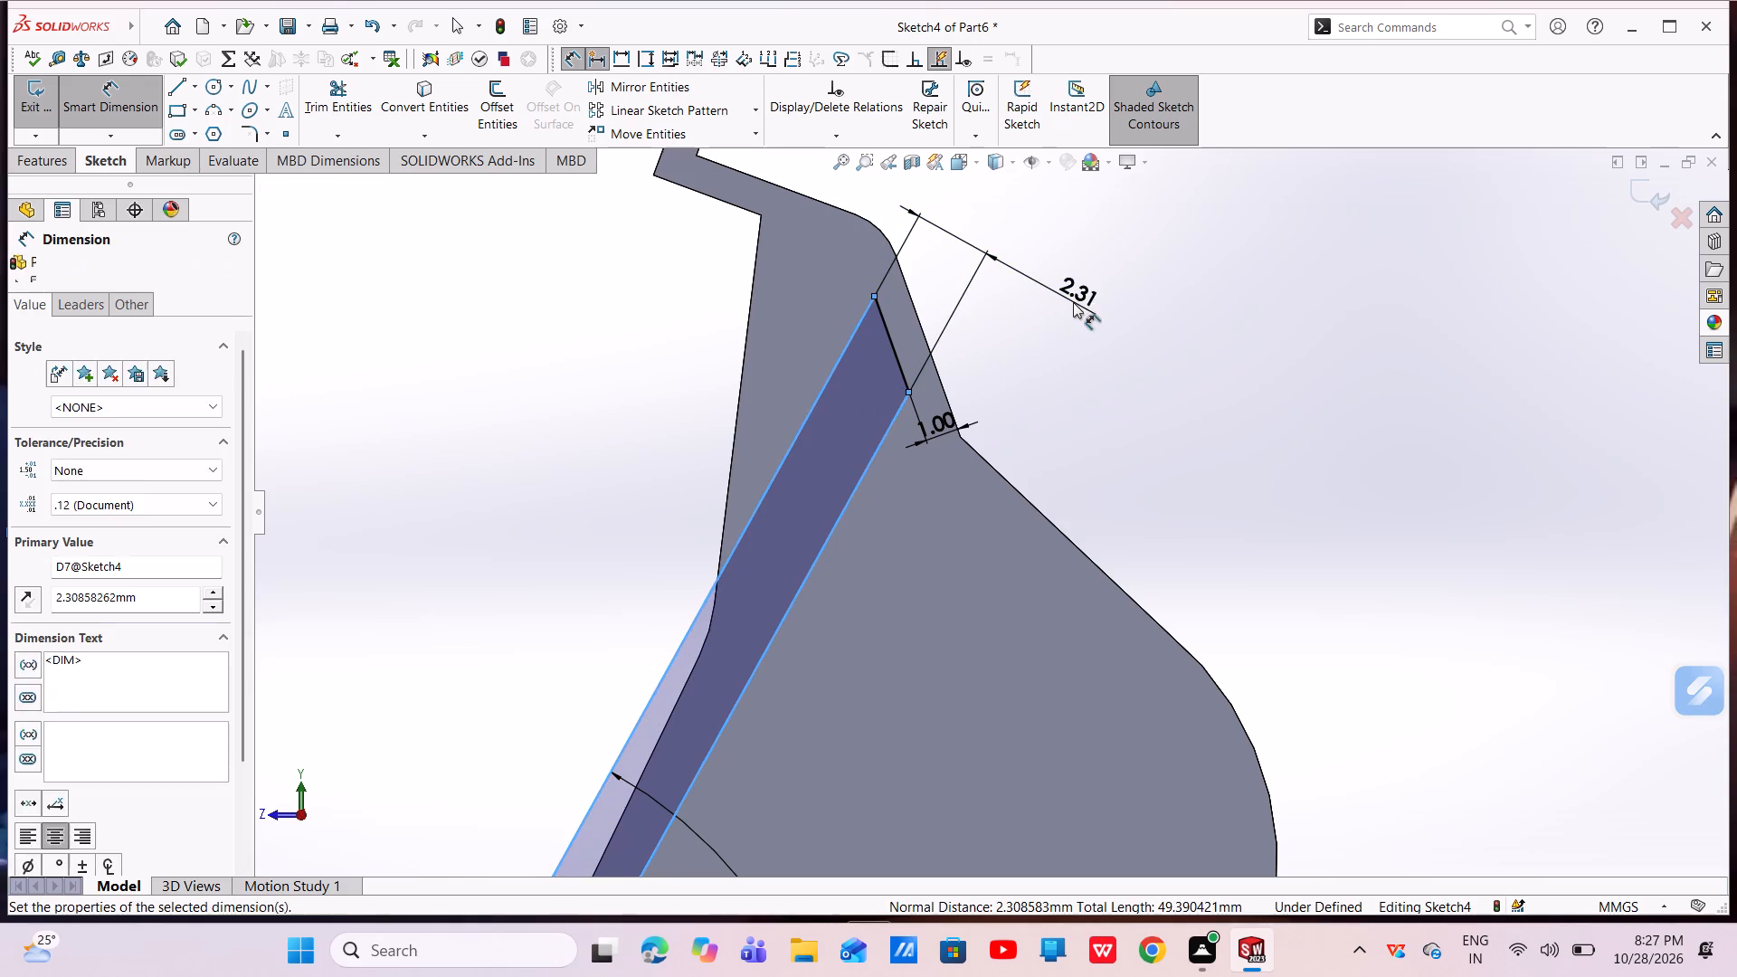
pyautogui.press('BackSpace')
pyautogui.write('4.25')
pyautogui.press('Return')
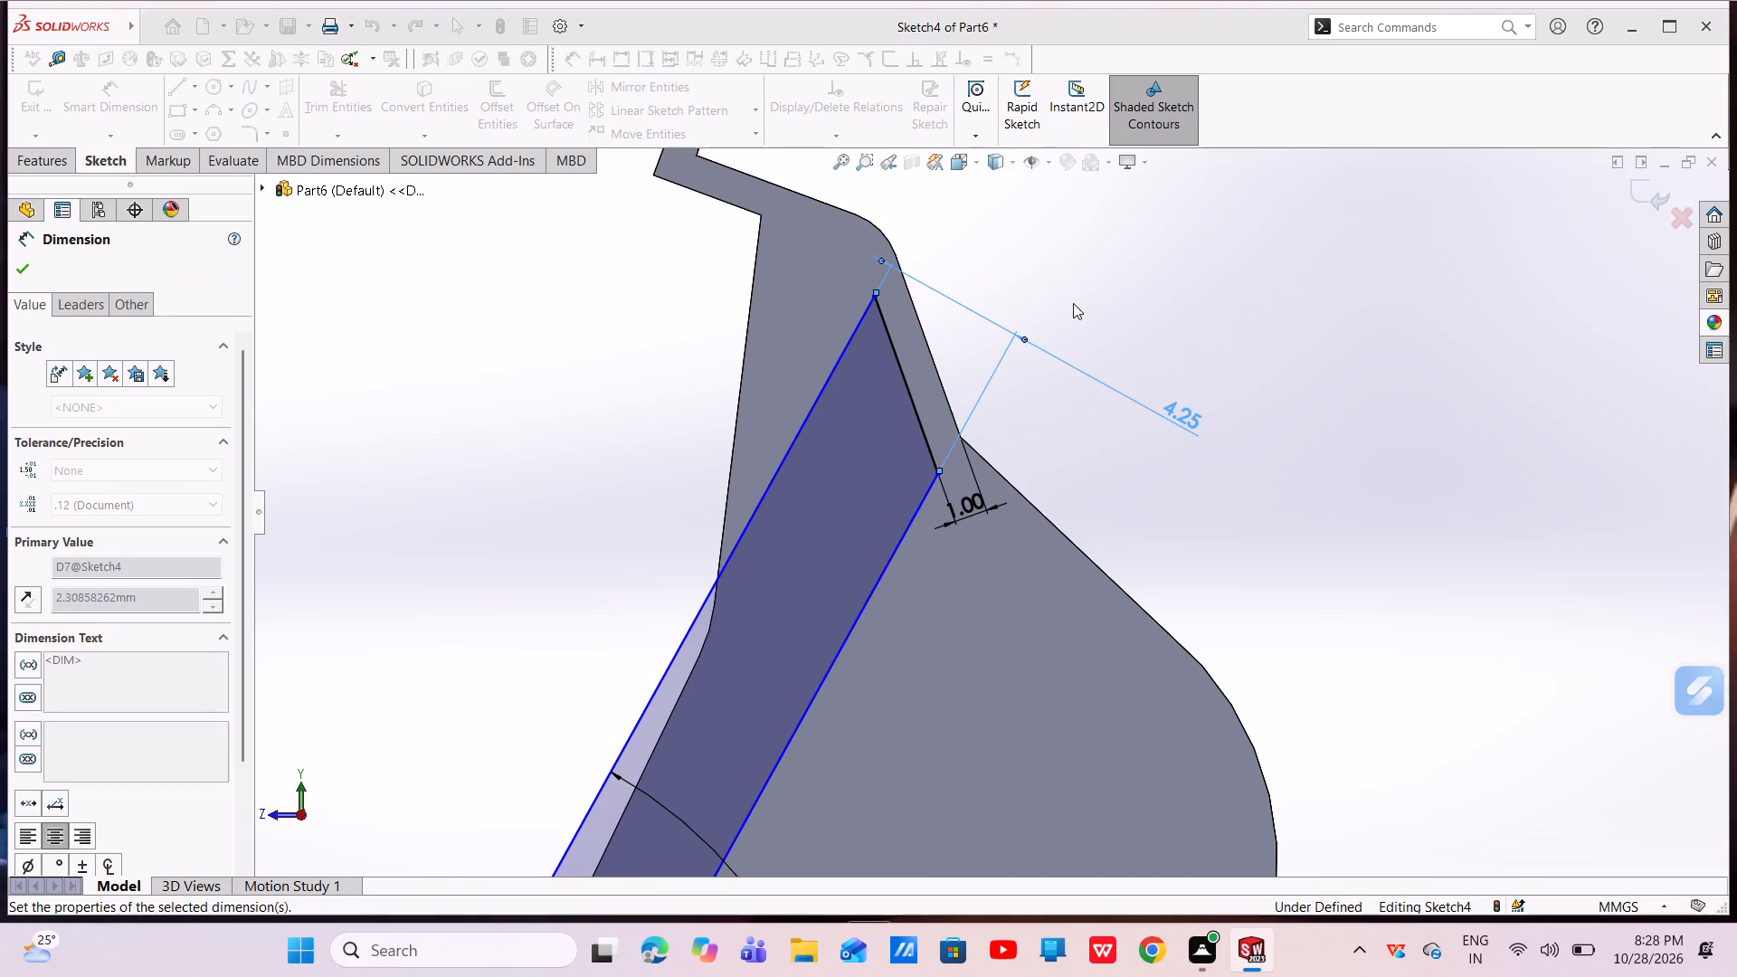
pyautogui.click(598, 318)
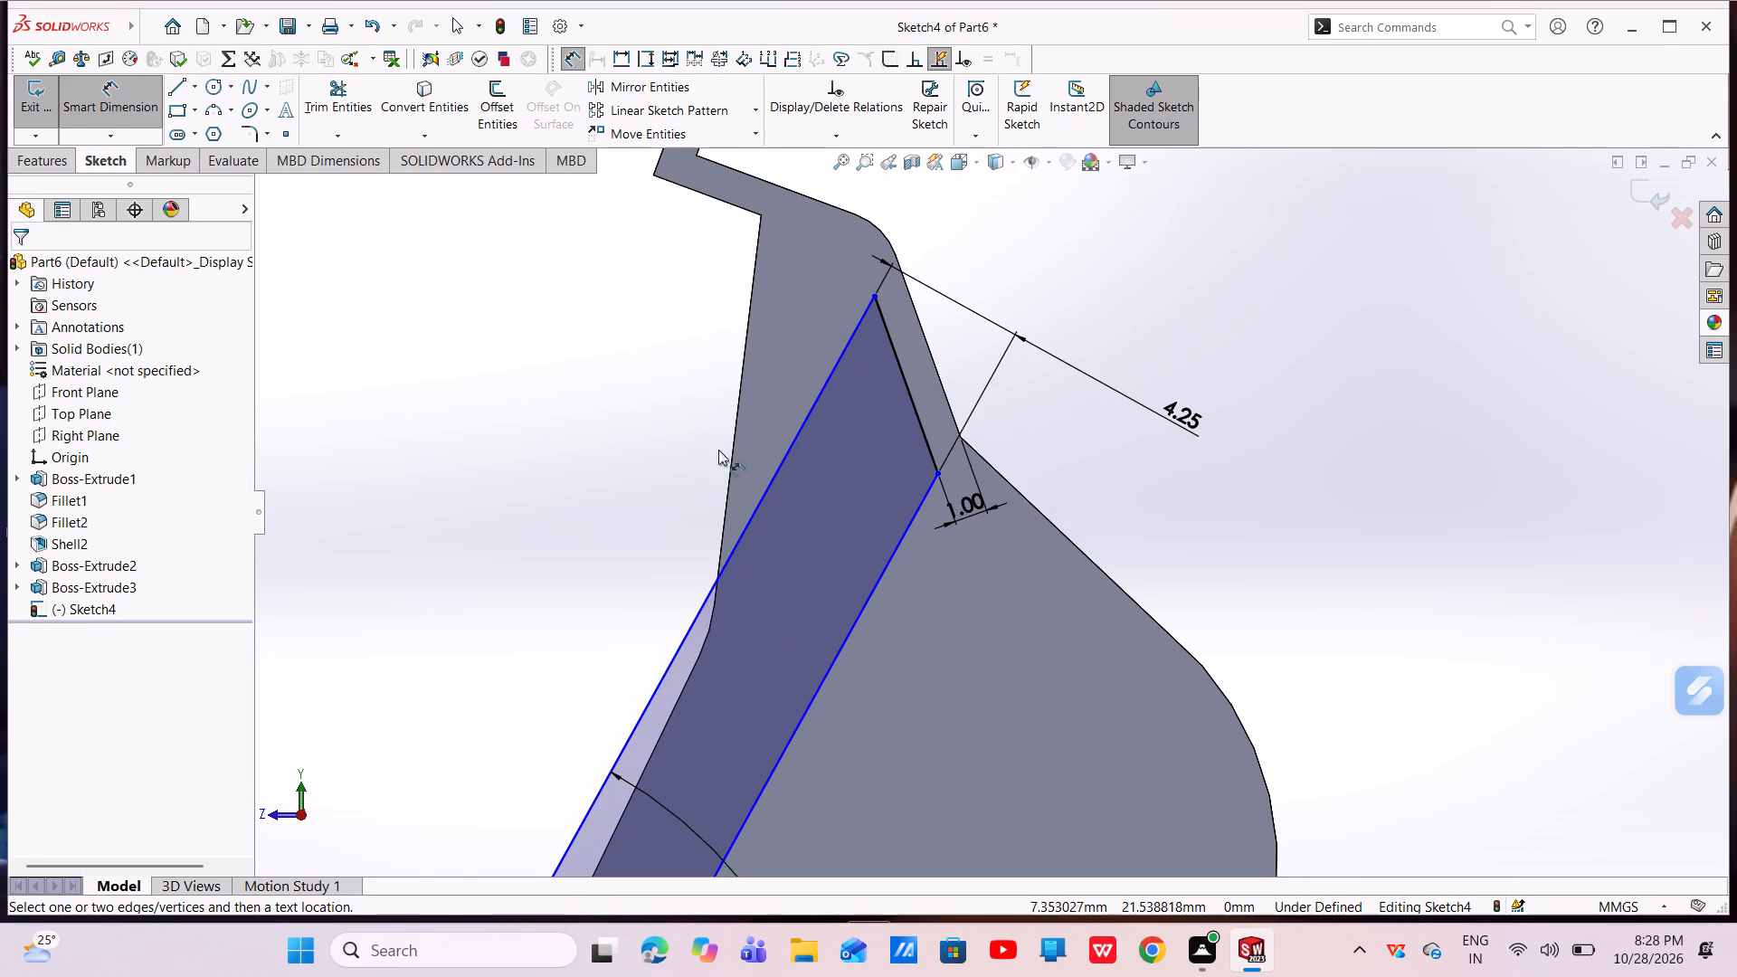
# Delete the 61° angle dimension between the outer slanted line and the side wall's bottom edge.
pyautogui.scroll(4, 718, 451)
pyautogui.scroll(3, 793, 596)
pyautogui.scroll(-5, 891, 692)
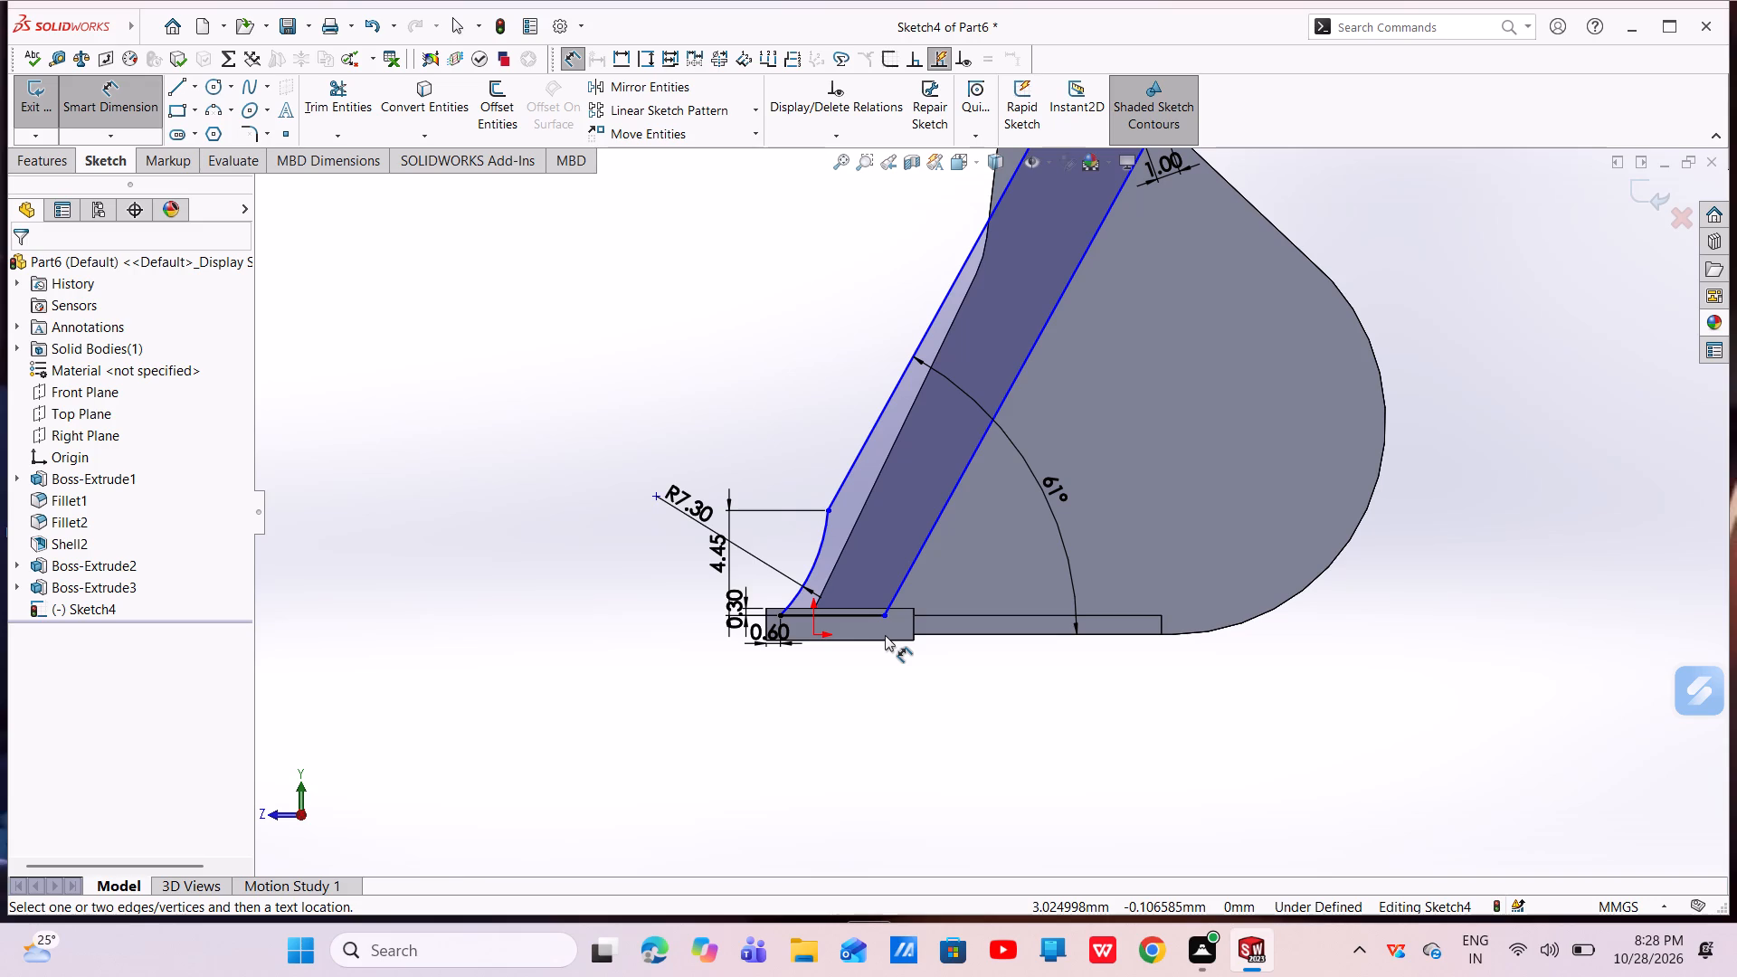
pyautogui.press('Escape')
pyautogui.press('Escape')
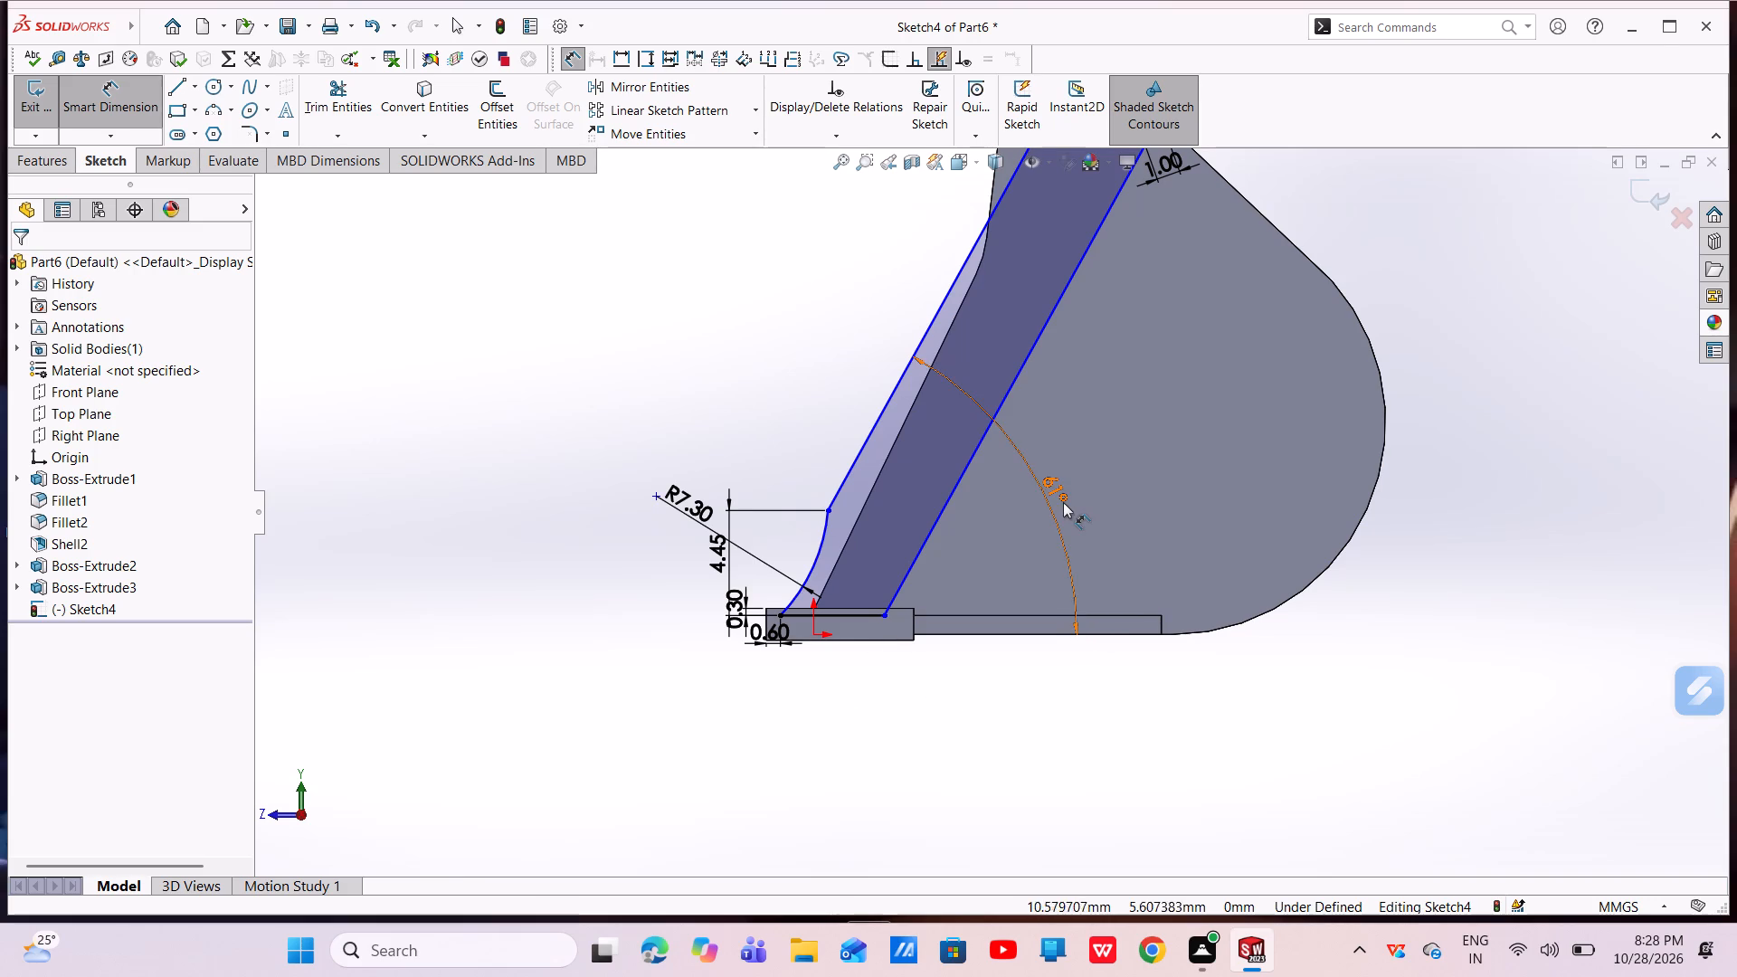
pyautogui.click(1059, 501)
pyautogui.rightClick(1059, 501)
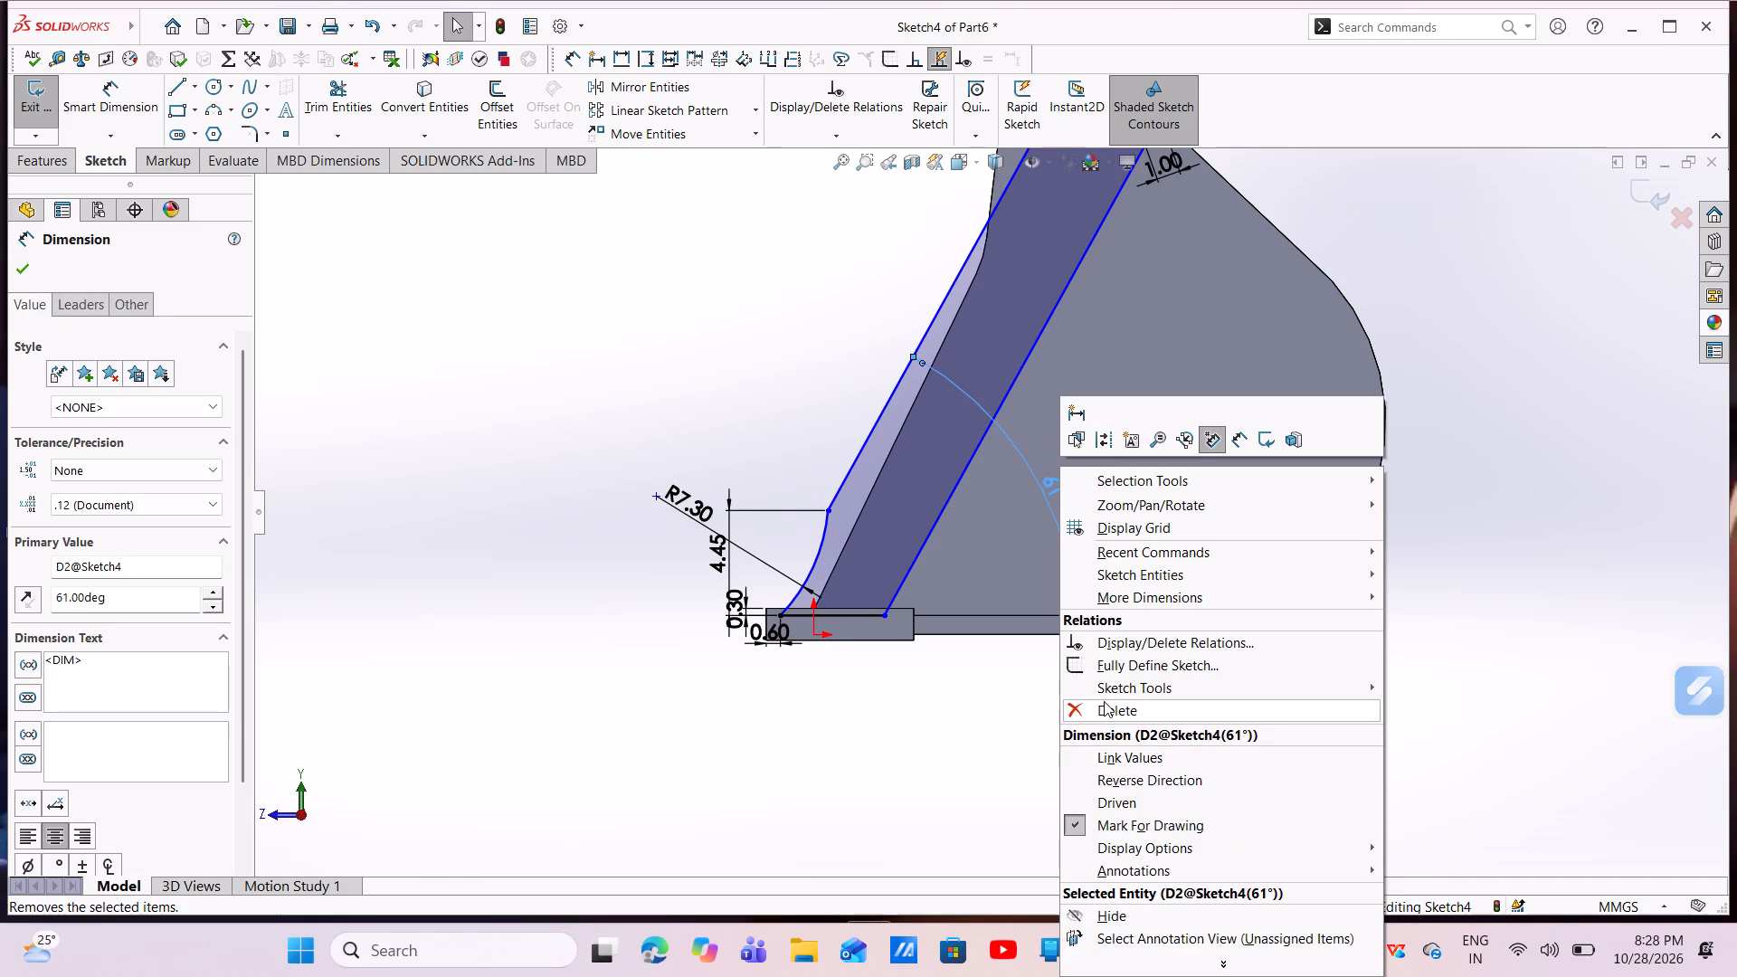
pyautogui.click(1103, 716)
# Dimension the outer slanted line at 61° to the upper edge of the thin strip along the side wall's bottom.
pyautogui.click(131, 99)
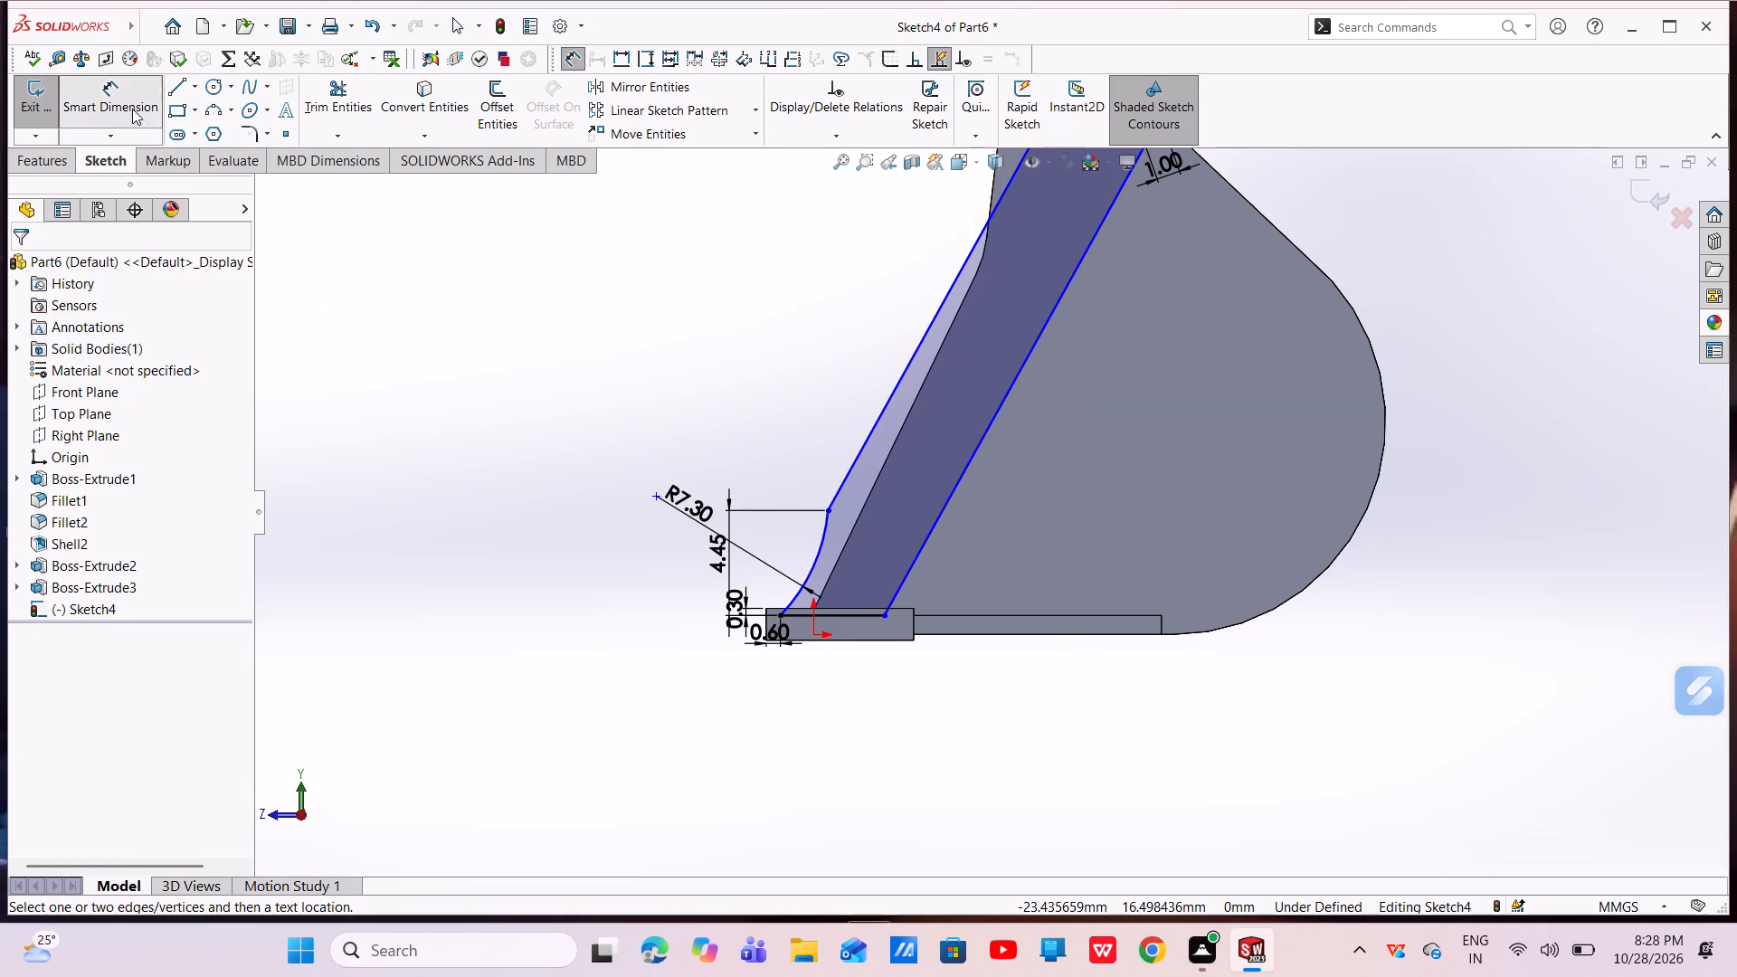
pyautogui.click(872, 423)
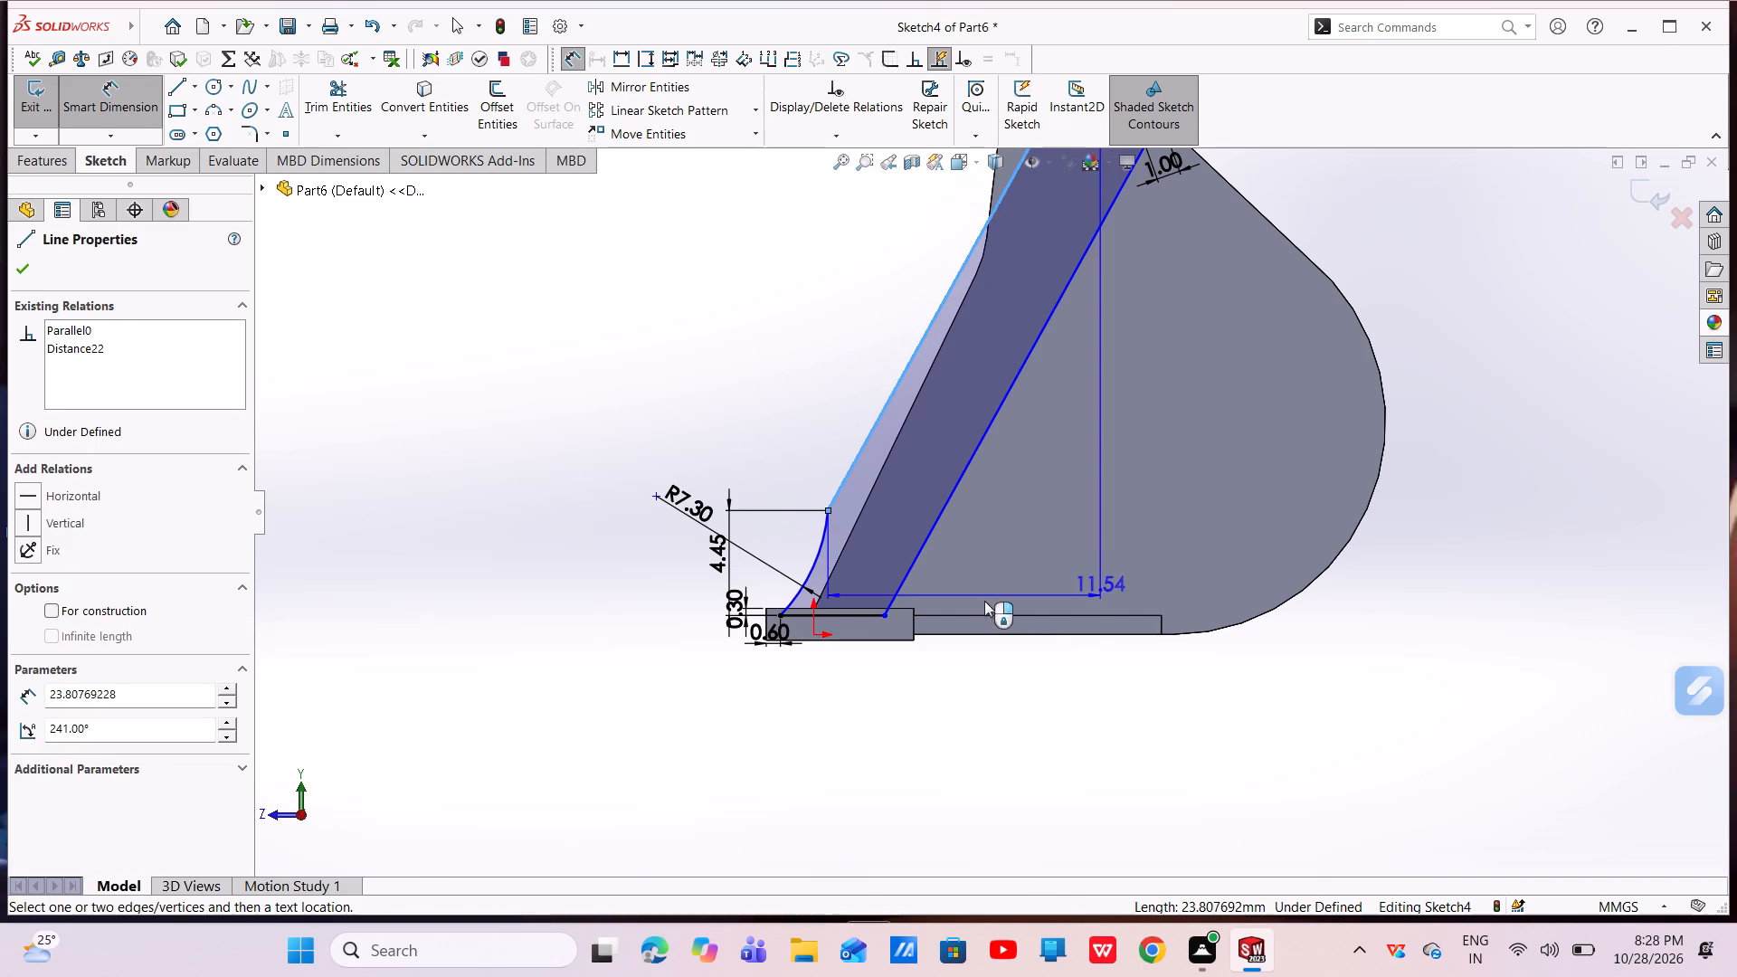
pyautogui.click(1013, 615)
pyautogui.click(1025, 502)
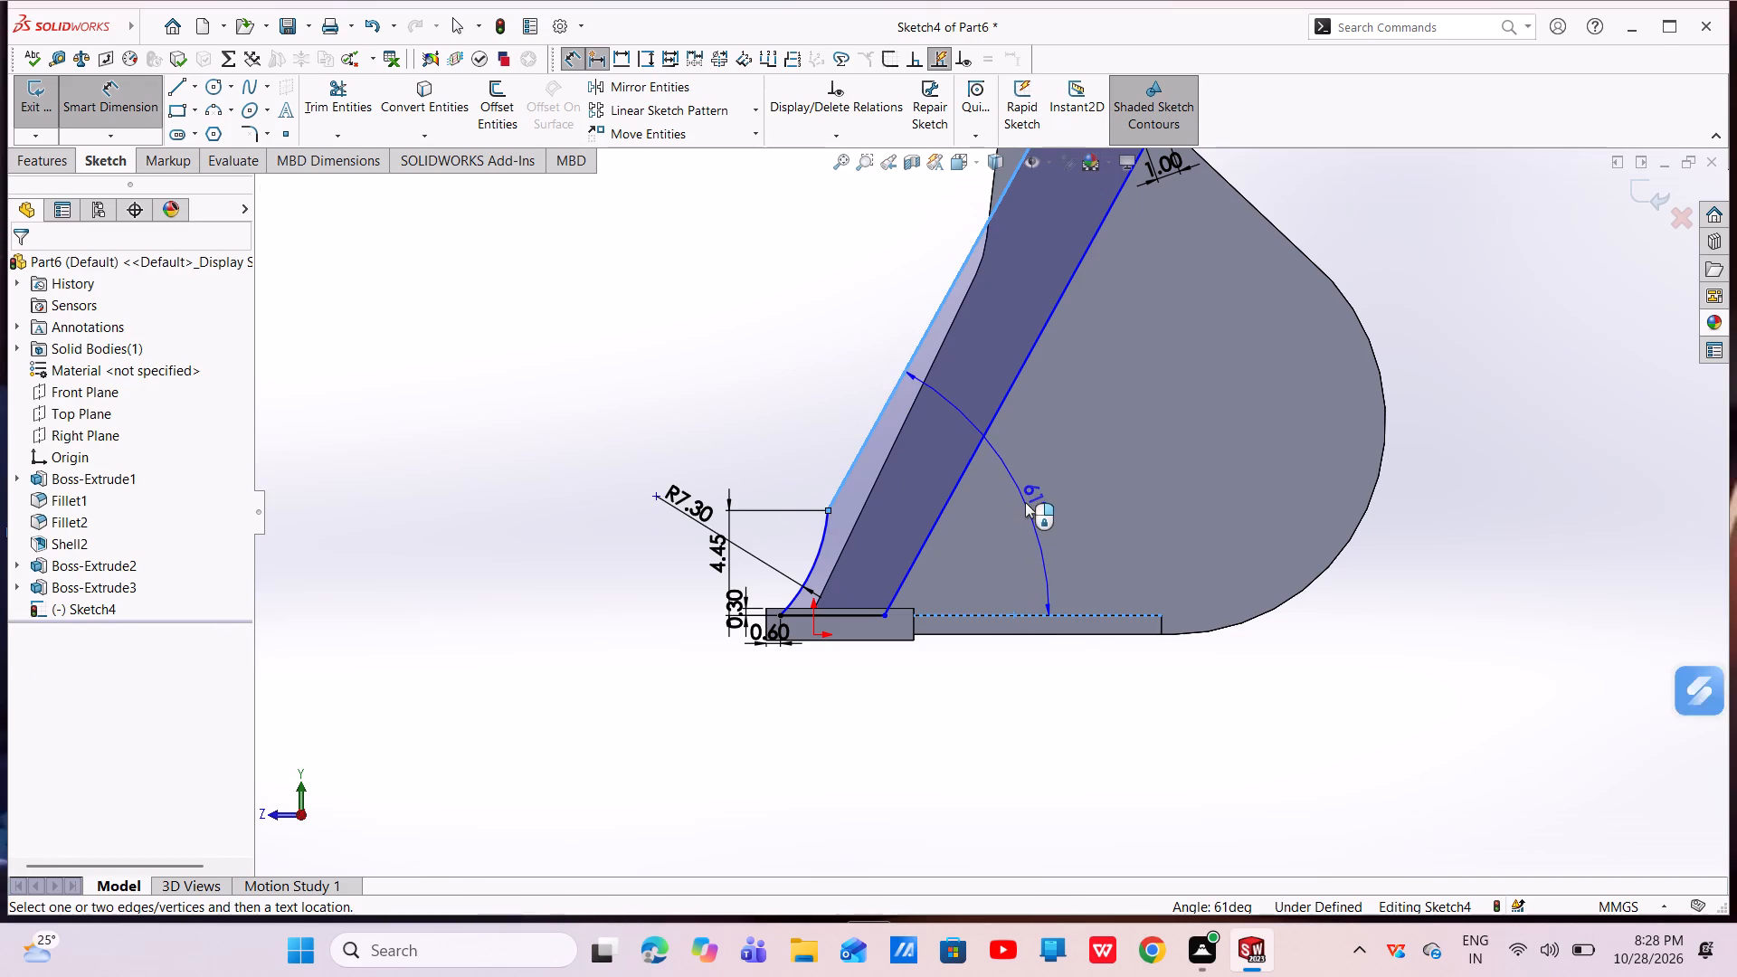
pyautogui.click(951, 478)
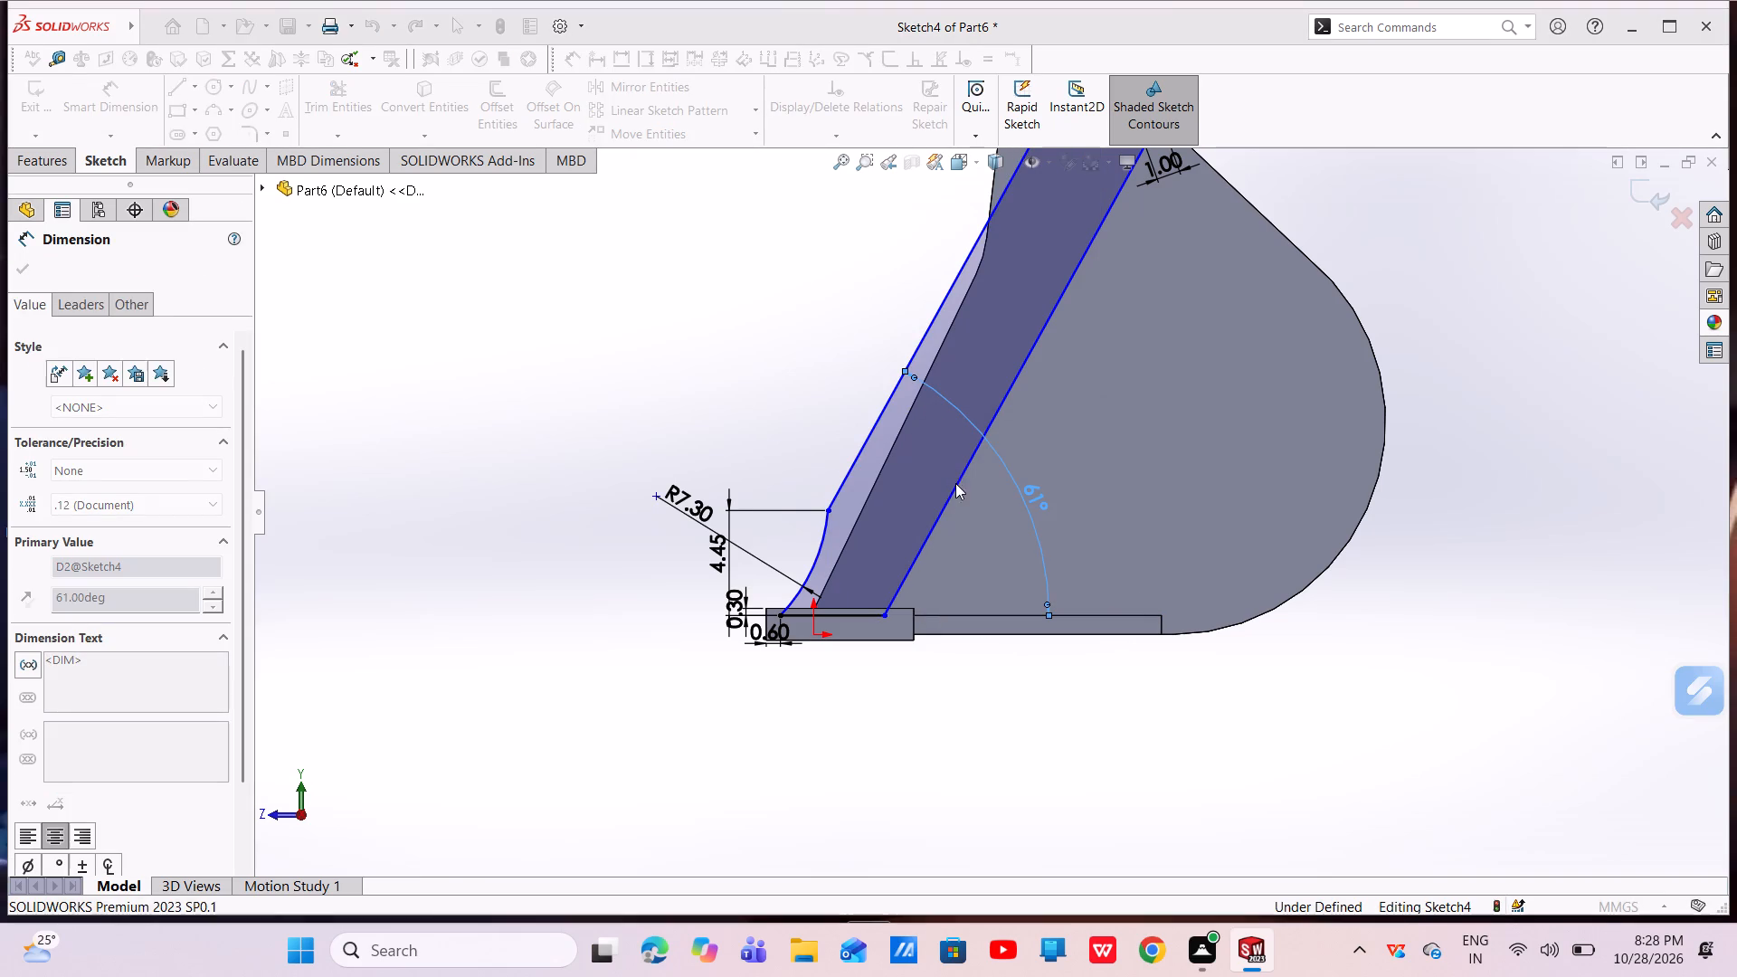
pyautogui.scroll(3, 982, 526)
pyautogui.press('Escape')
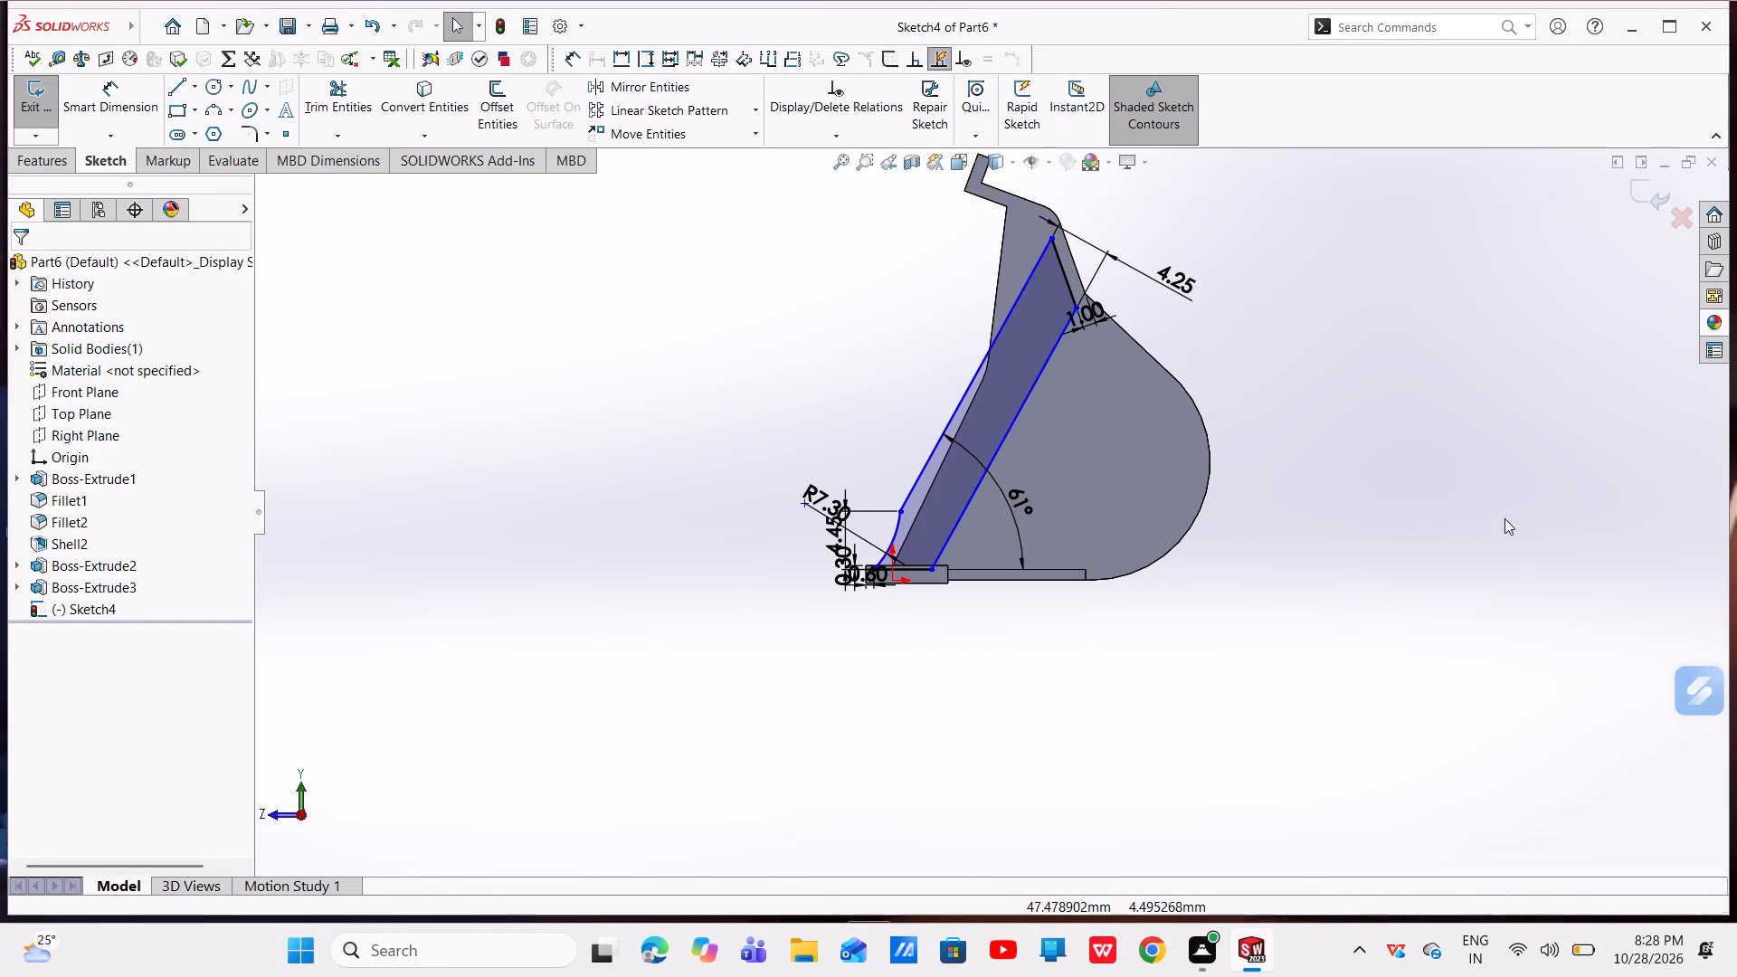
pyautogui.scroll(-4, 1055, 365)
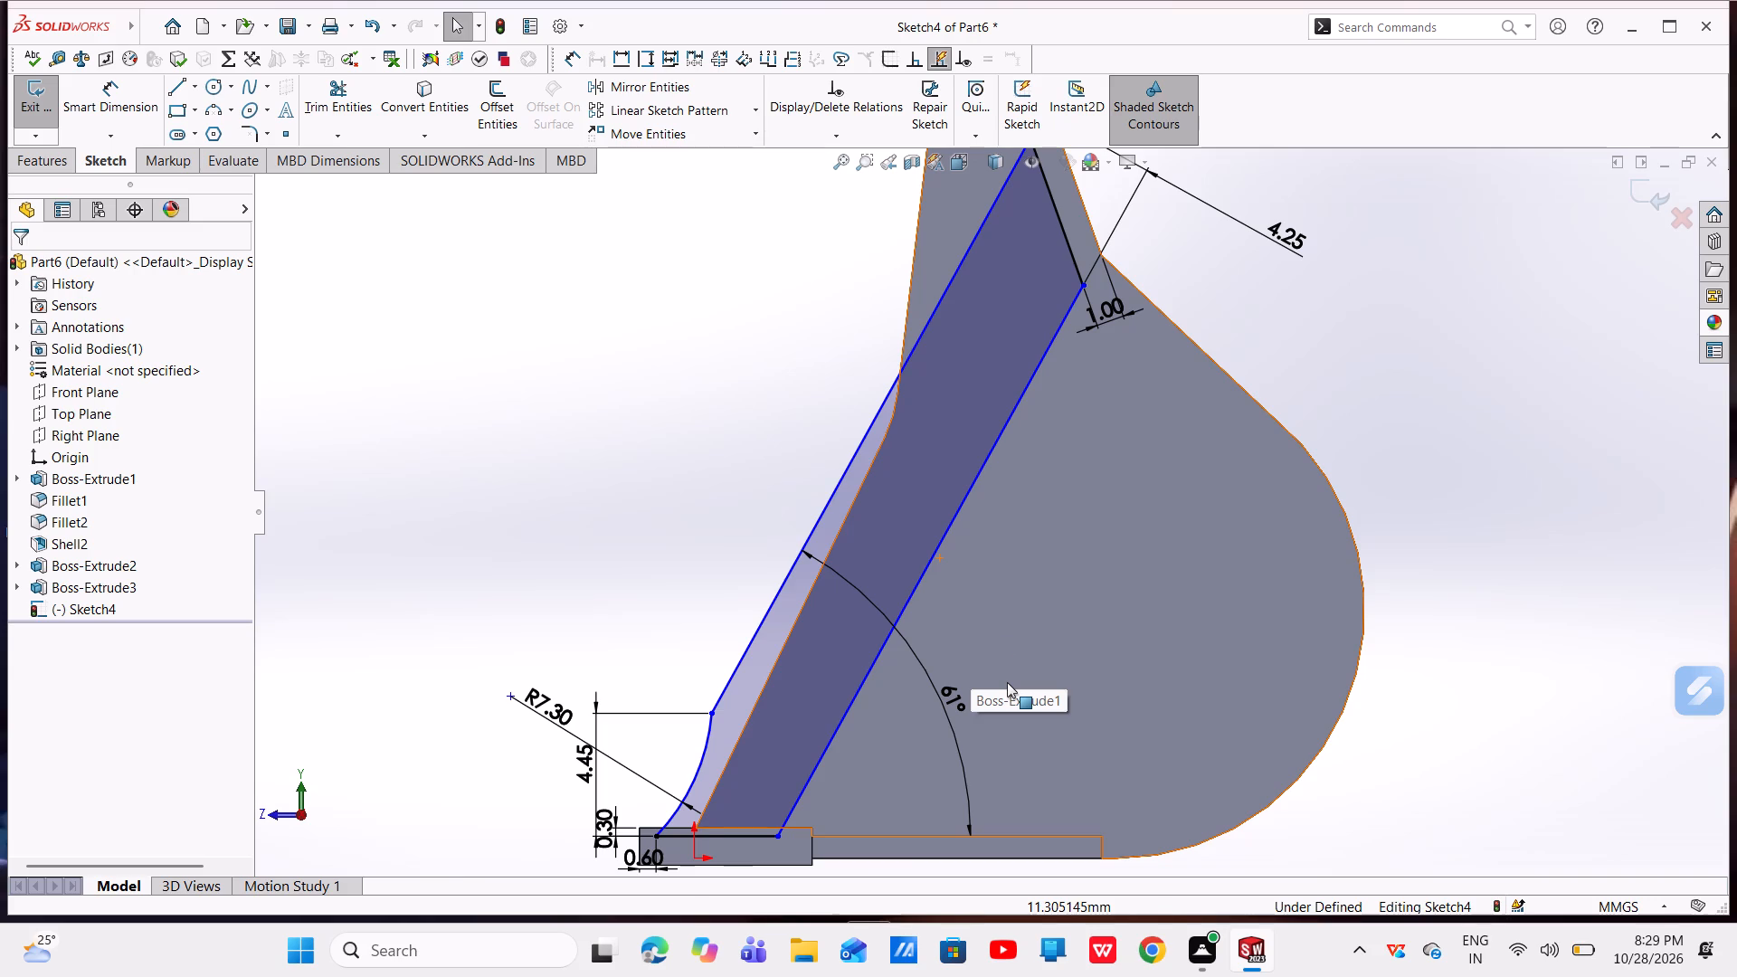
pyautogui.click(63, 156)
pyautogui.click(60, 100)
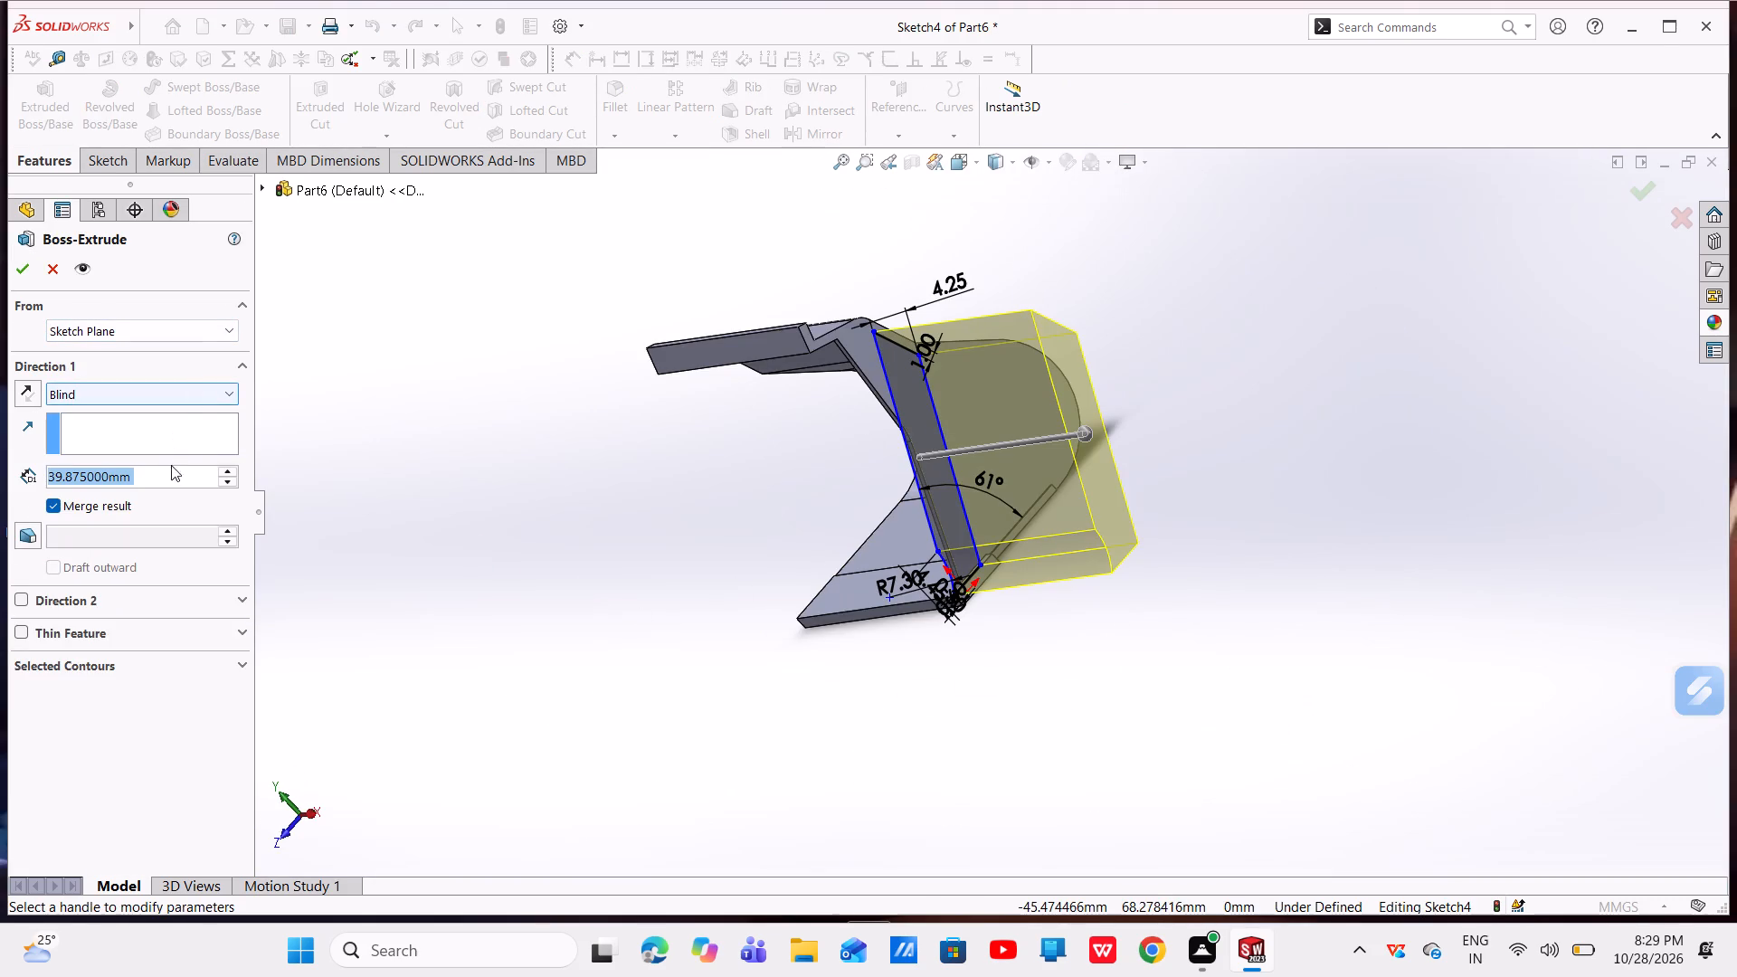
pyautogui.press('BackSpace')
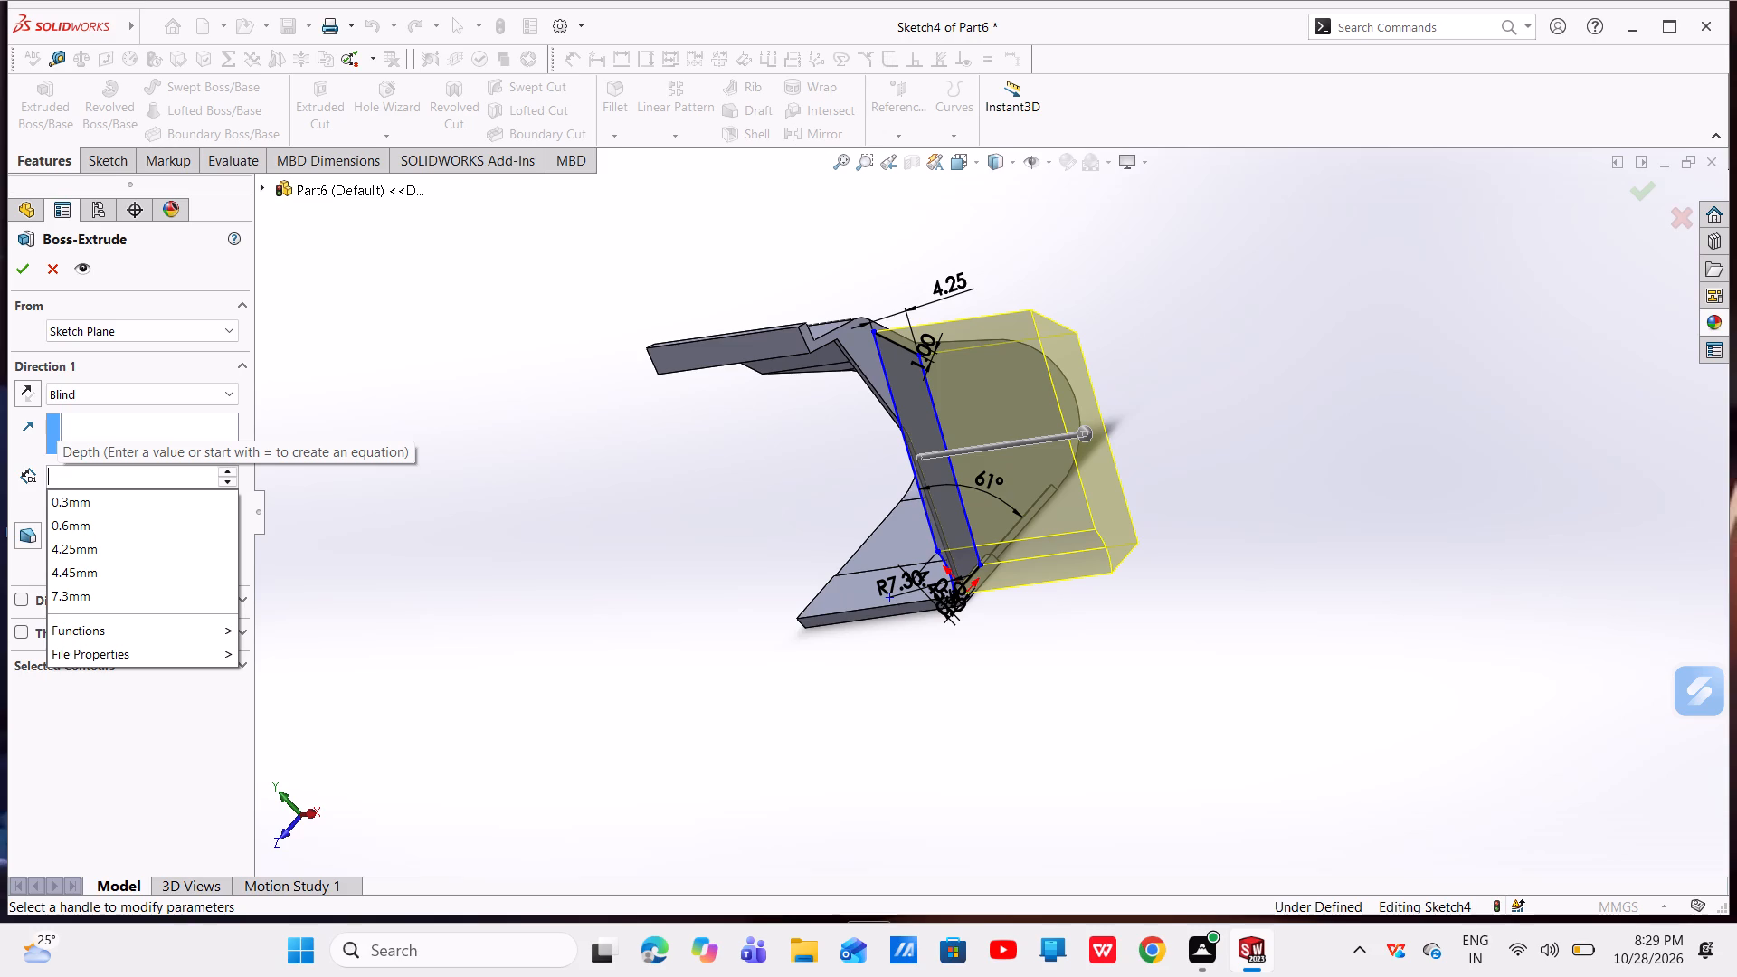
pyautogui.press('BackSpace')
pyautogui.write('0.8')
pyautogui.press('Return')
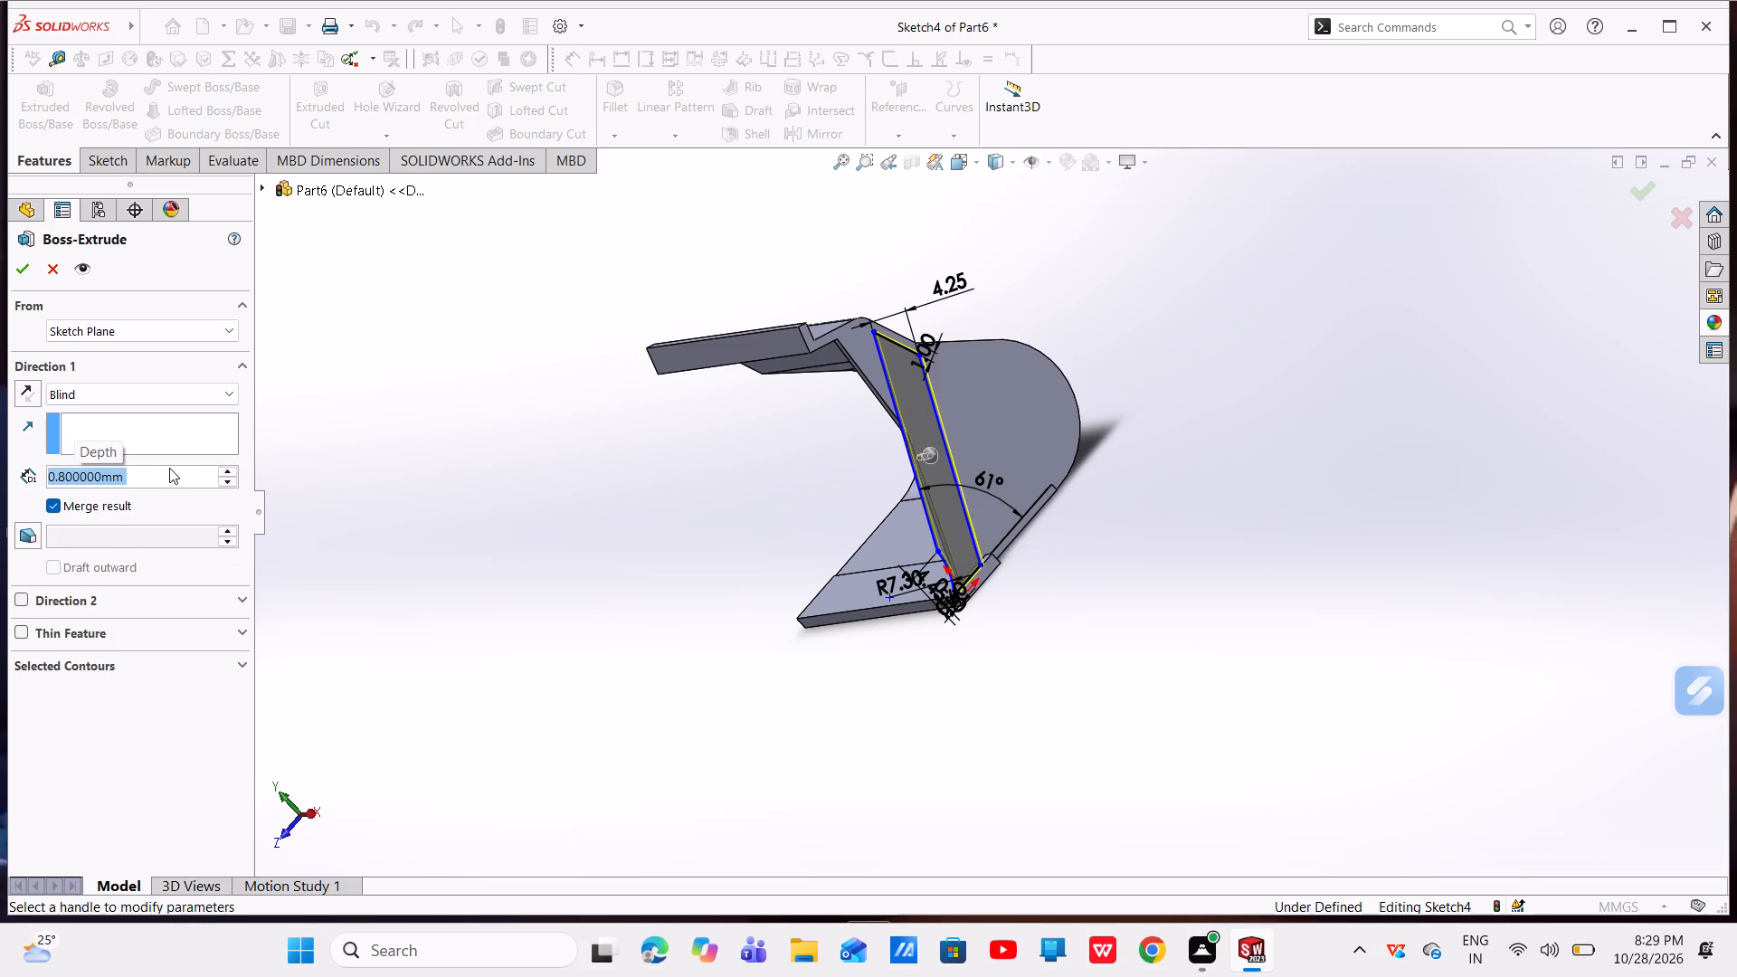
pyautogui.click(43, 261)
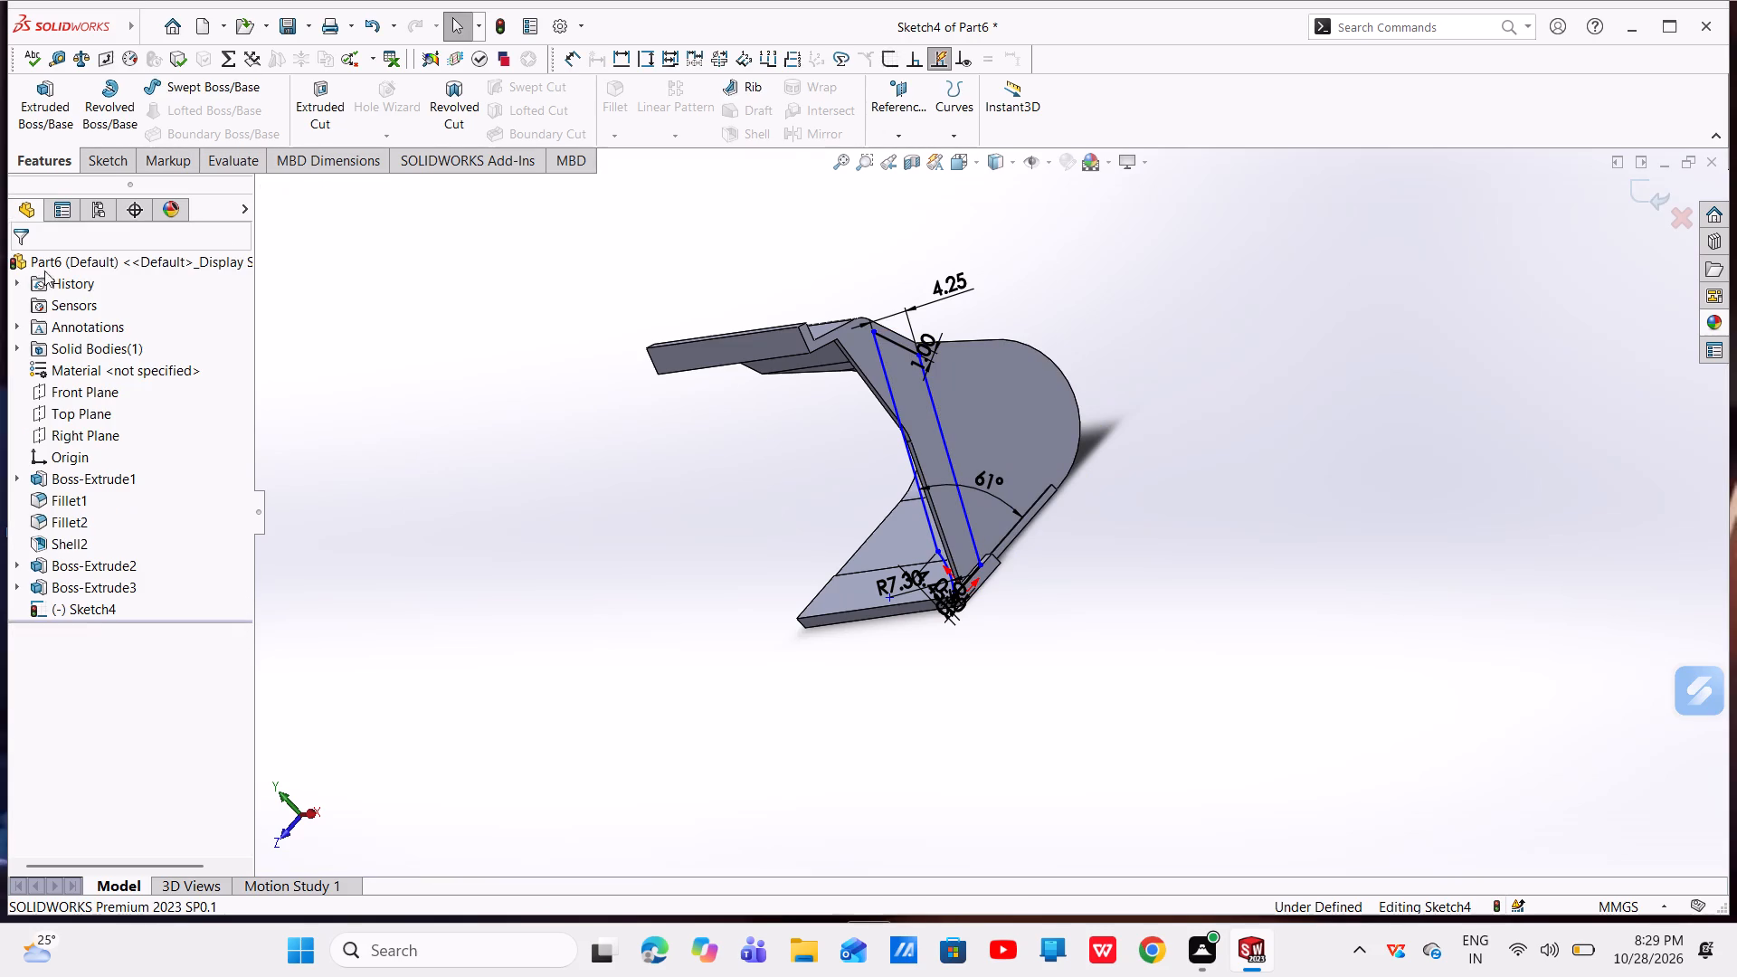
# Extrude the slanted side-wall profile as a blind boss 0.8 mm deep, merged with the body.
pyautogui.click(56, 120)
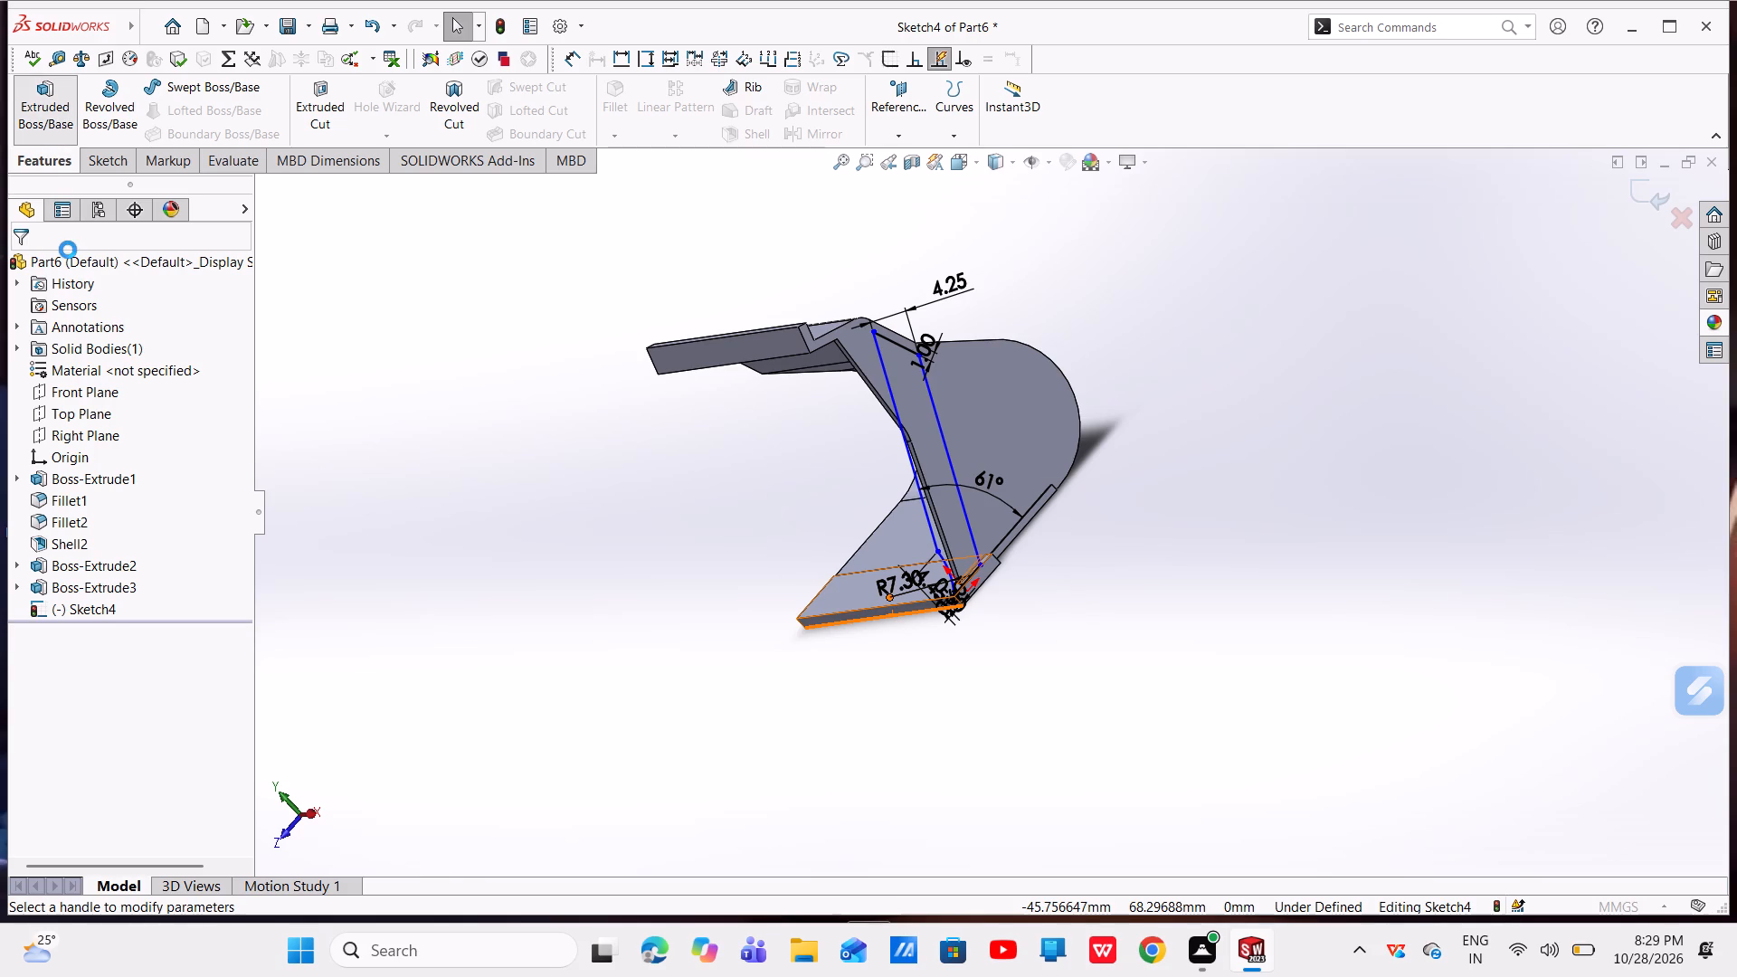
pyautogui.press('BackSpace')
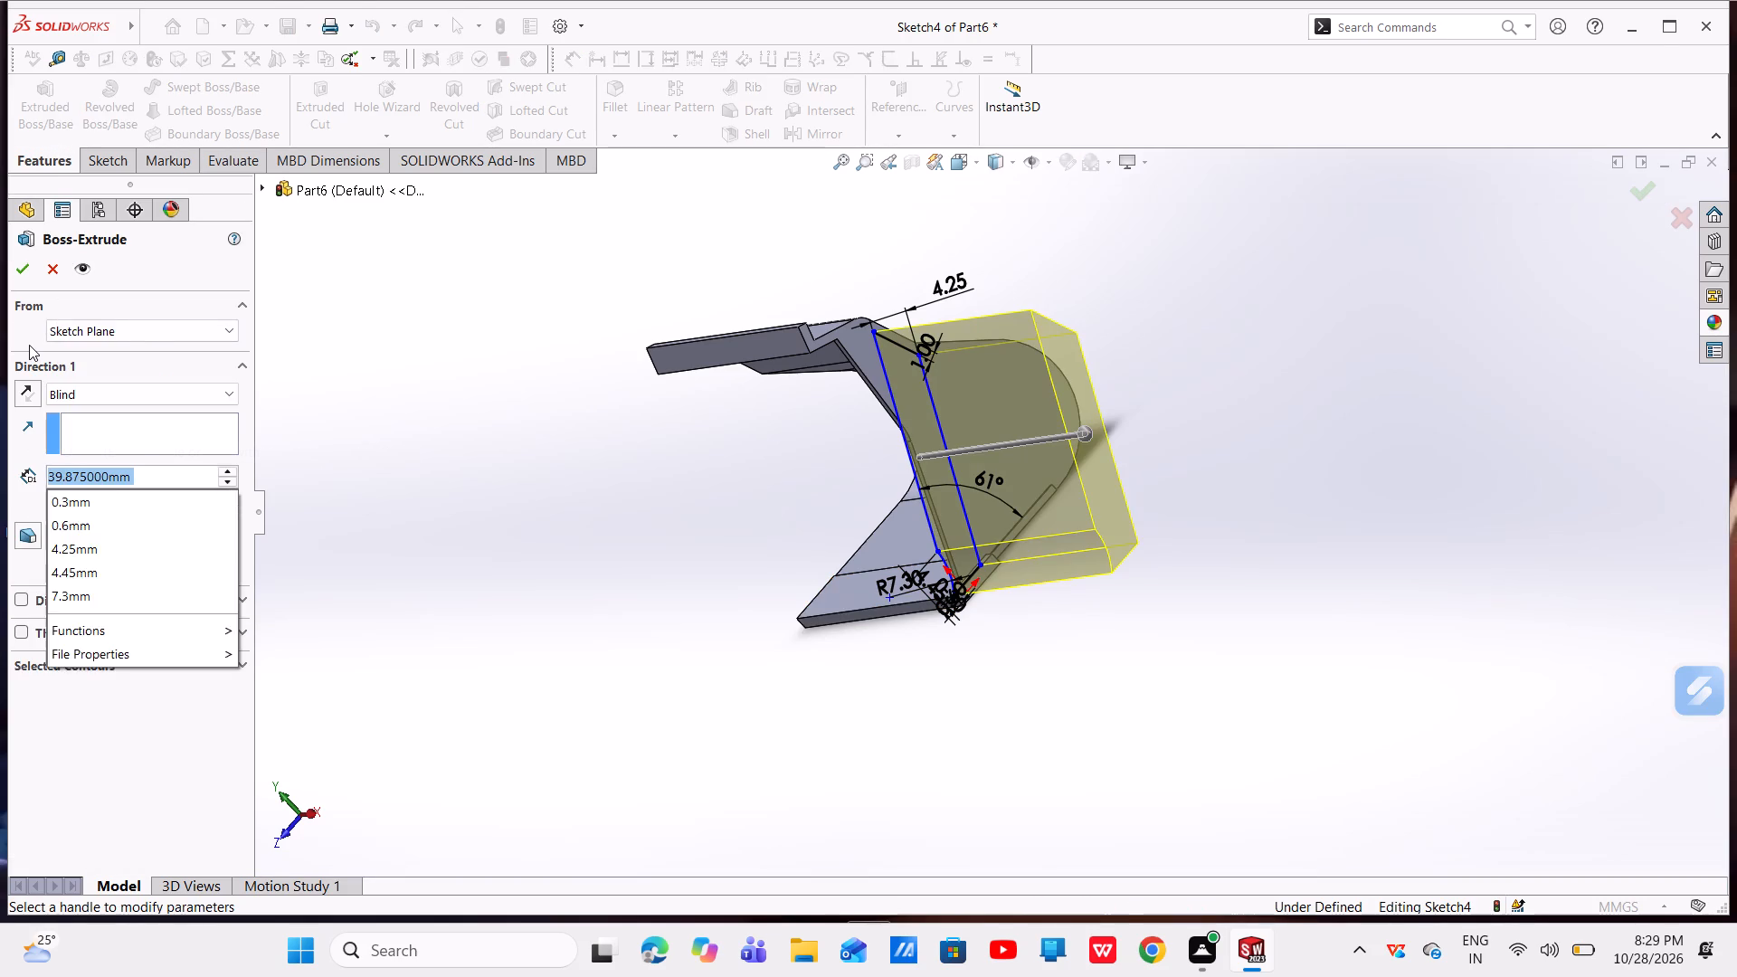
pyautogui.write('0.')
pyautogui.press('8')
pyautogui.press('Return')
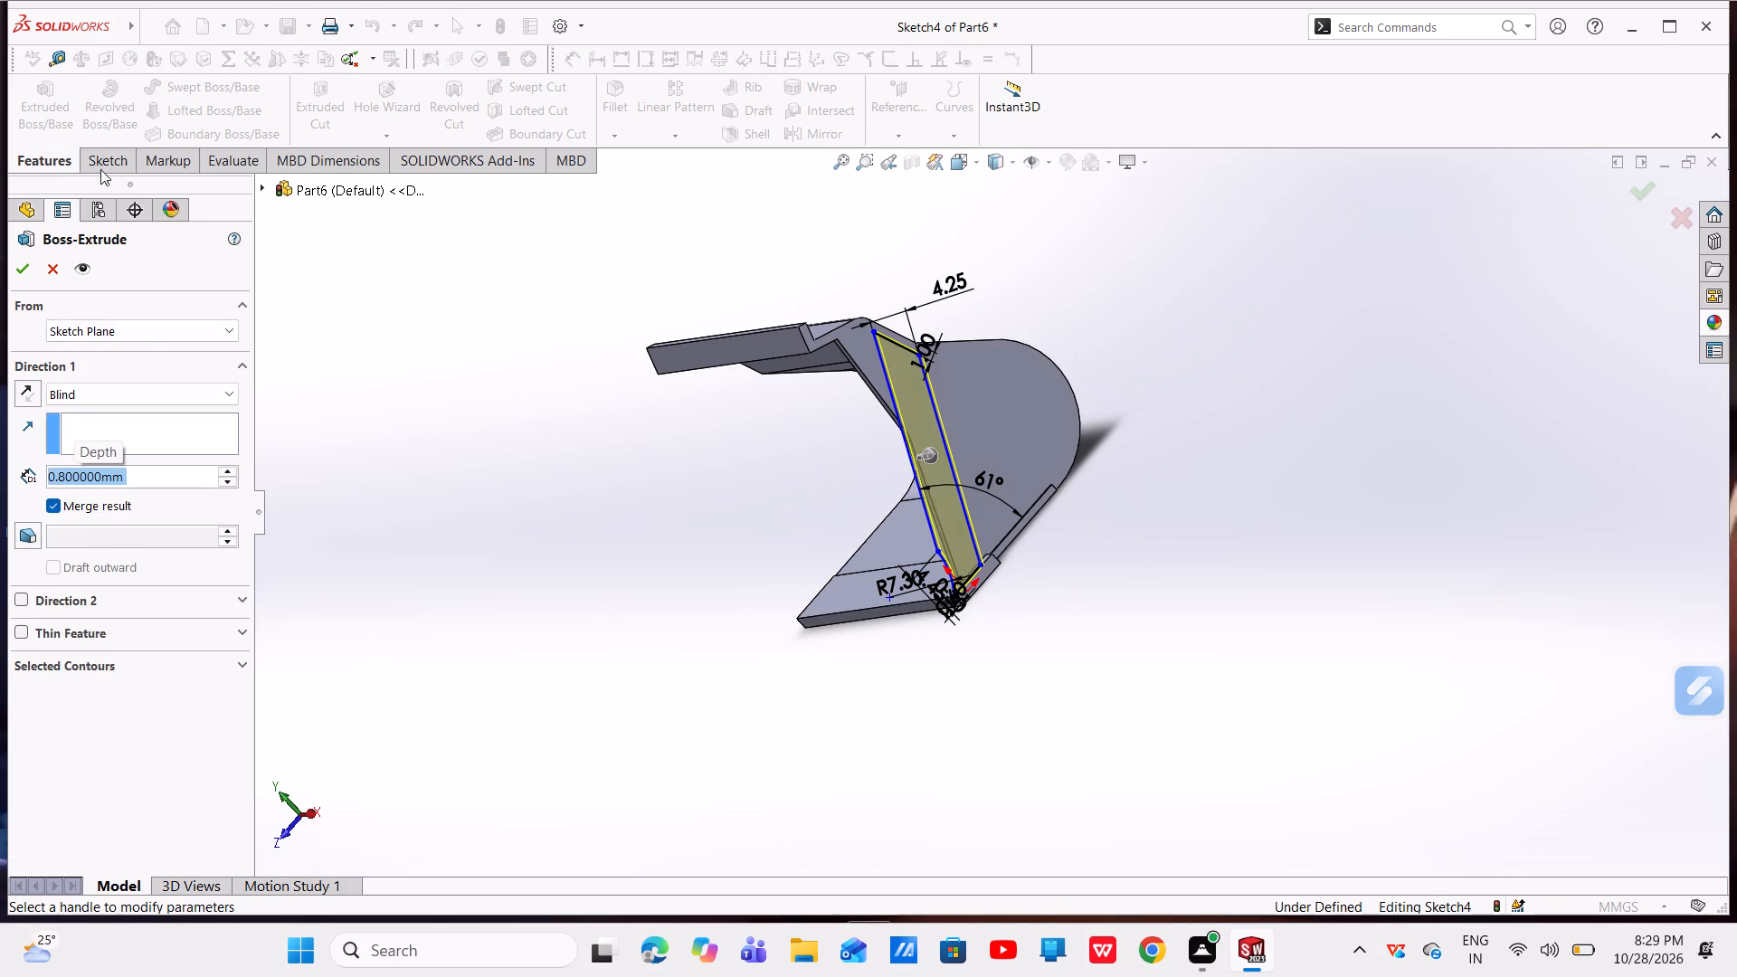
pyautogui.click(28, 274)
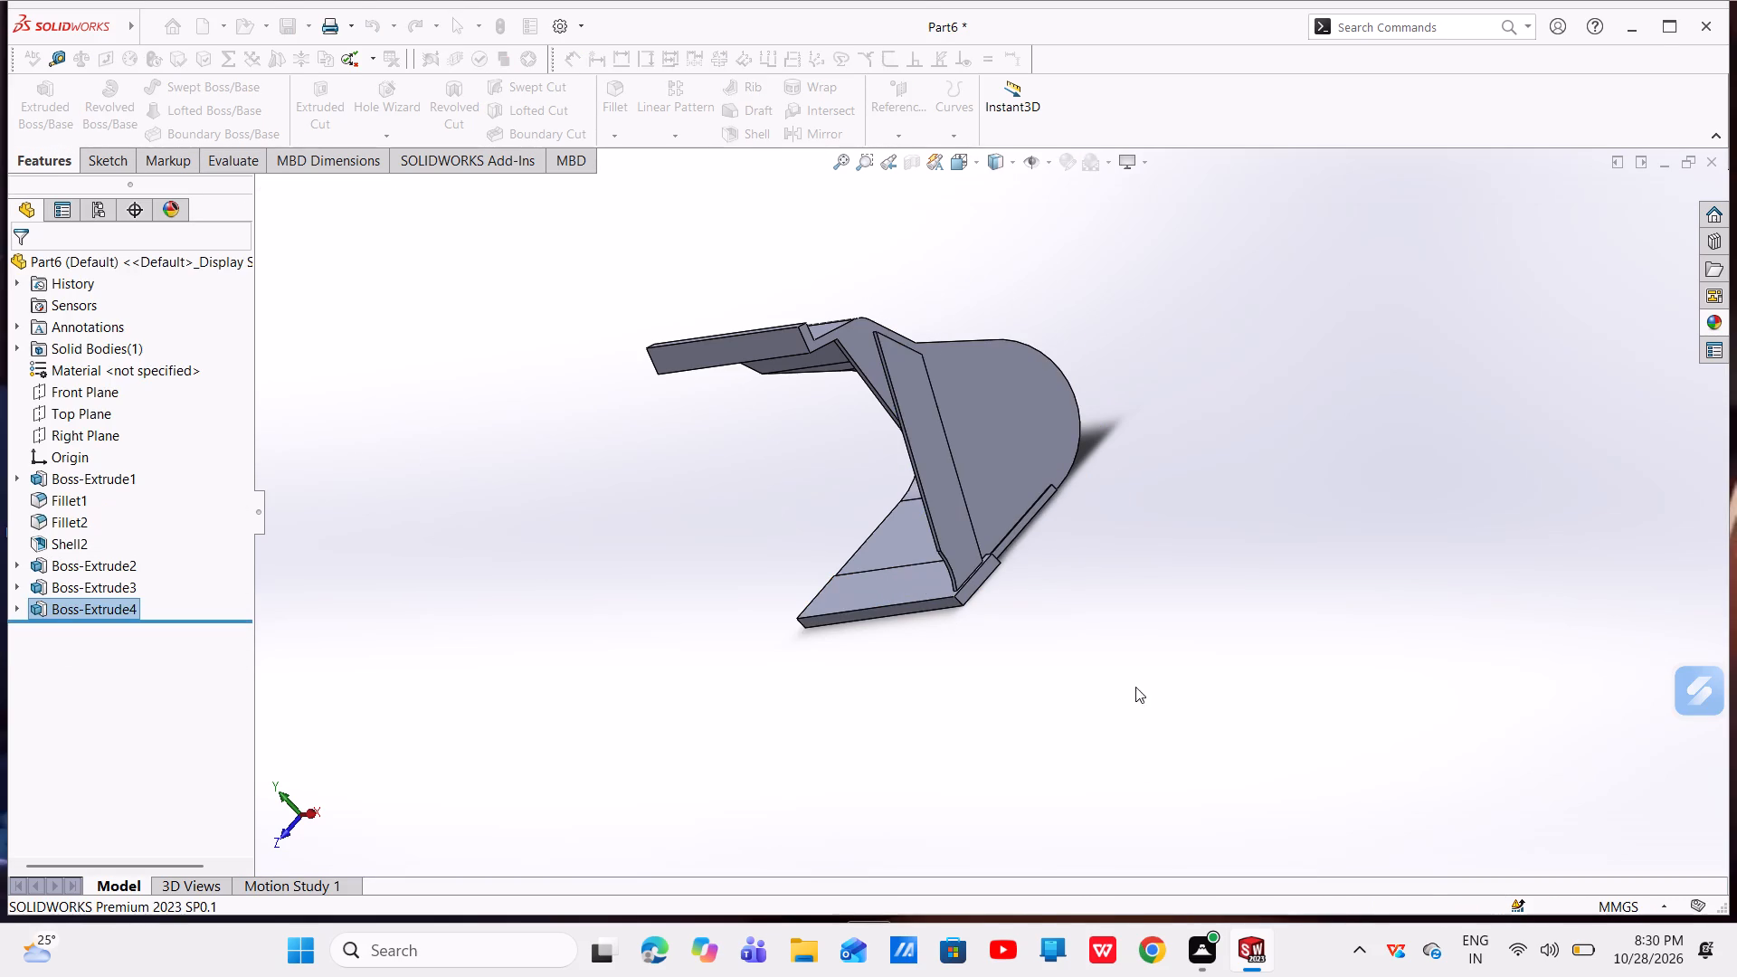
# Examine the new slanted rib on the side wall and its foot at the bottom strips from several angles.
pyautogui.scroll(-6, 1002, 544)
pyautogui.moveTo(863, 611); pyautogui.dragTo(954, 486, button='middle')
pyautogui.scroll(-1, 957, 486)
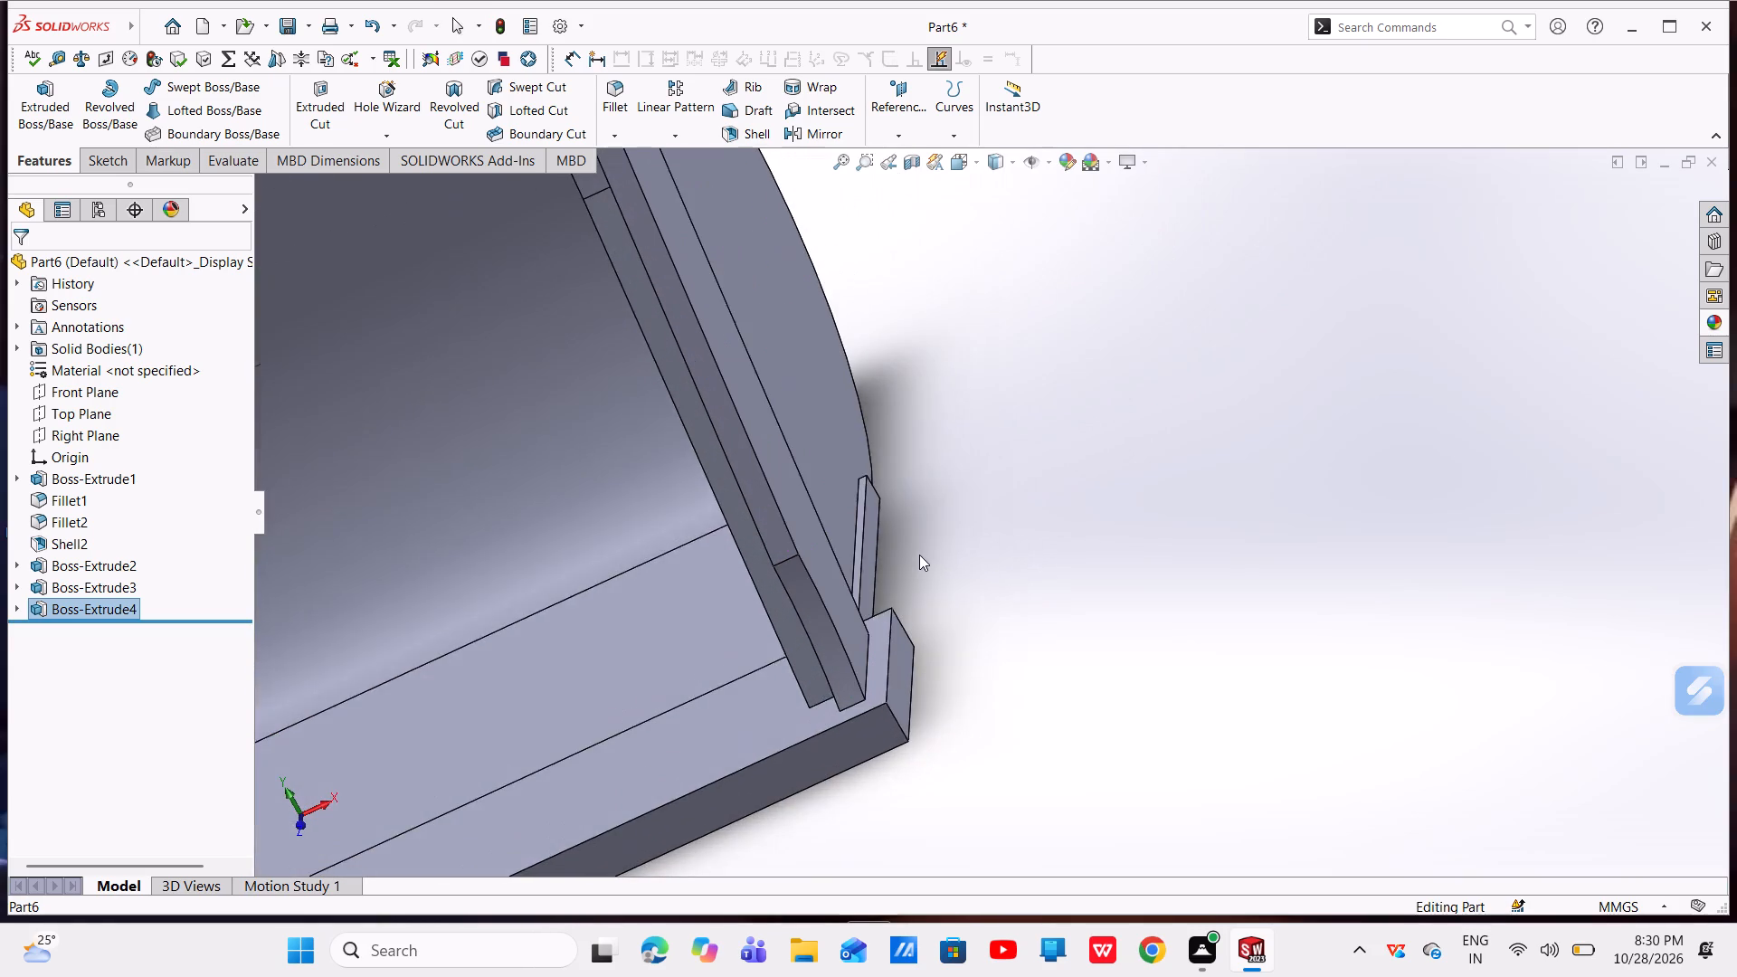
pyautogui.scroll(7, 919, 555)
pyautogui.moveTo(910, 541); pyautogui.dragTo(935, 526, button='middle')
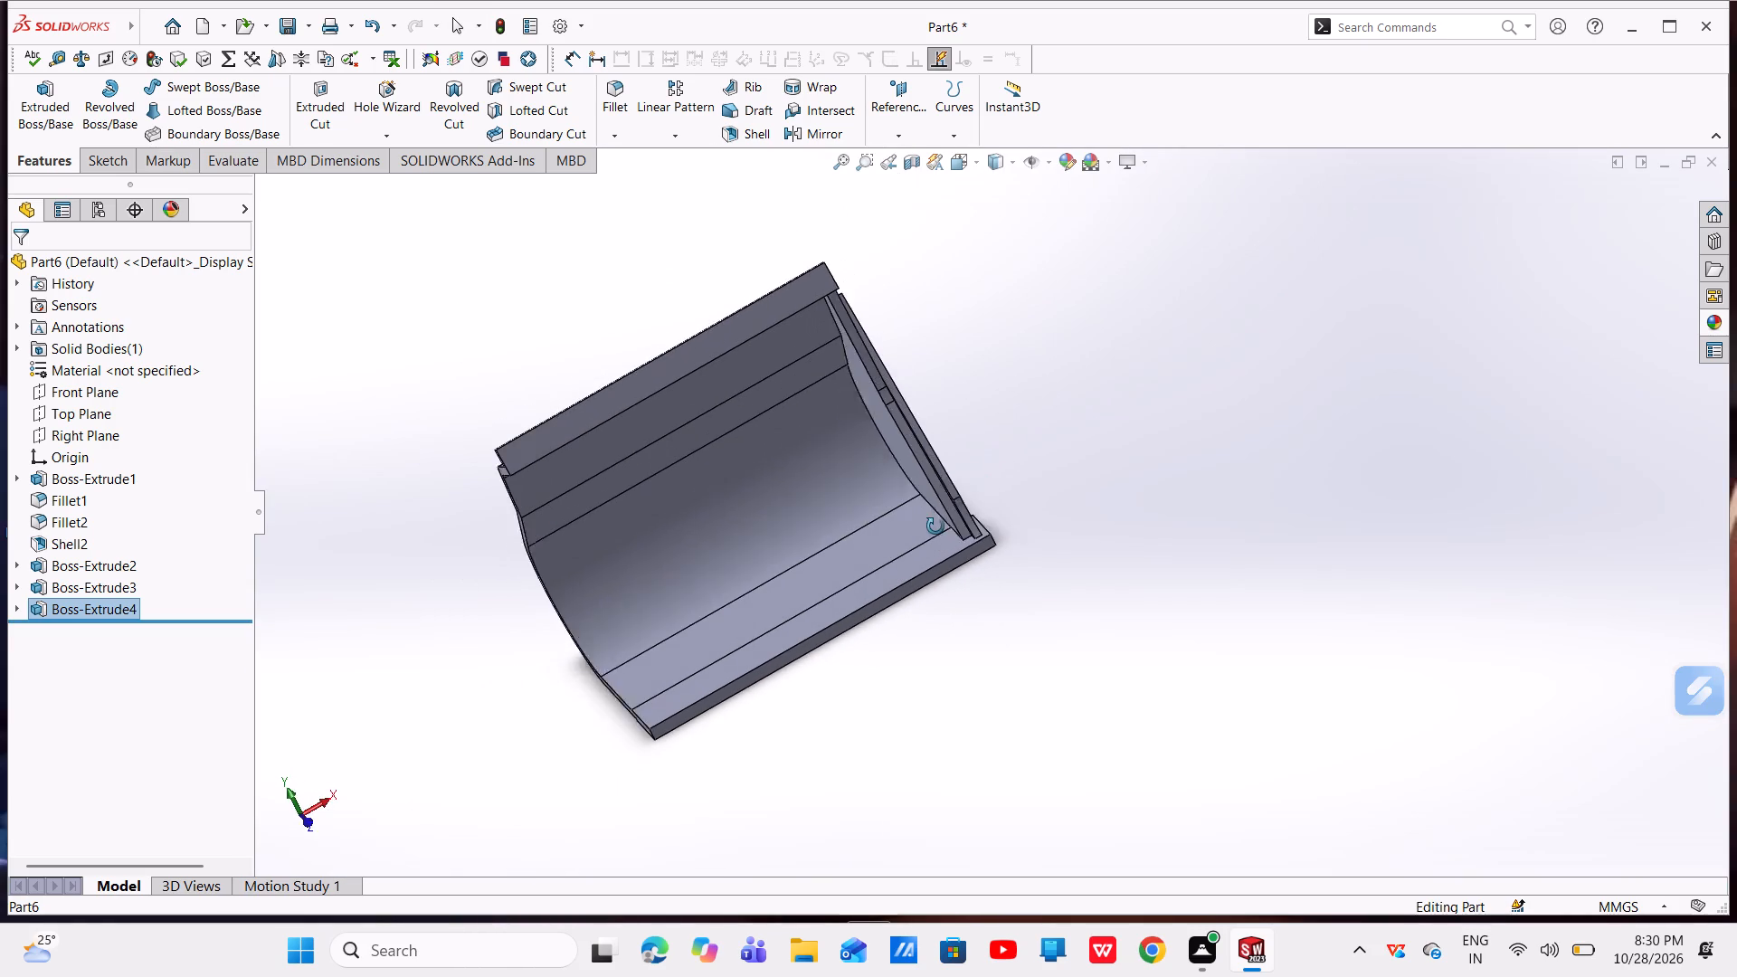
pyautogui.moveTo(935, 526); pyautogui.dragTo(933, 529, button='middle')
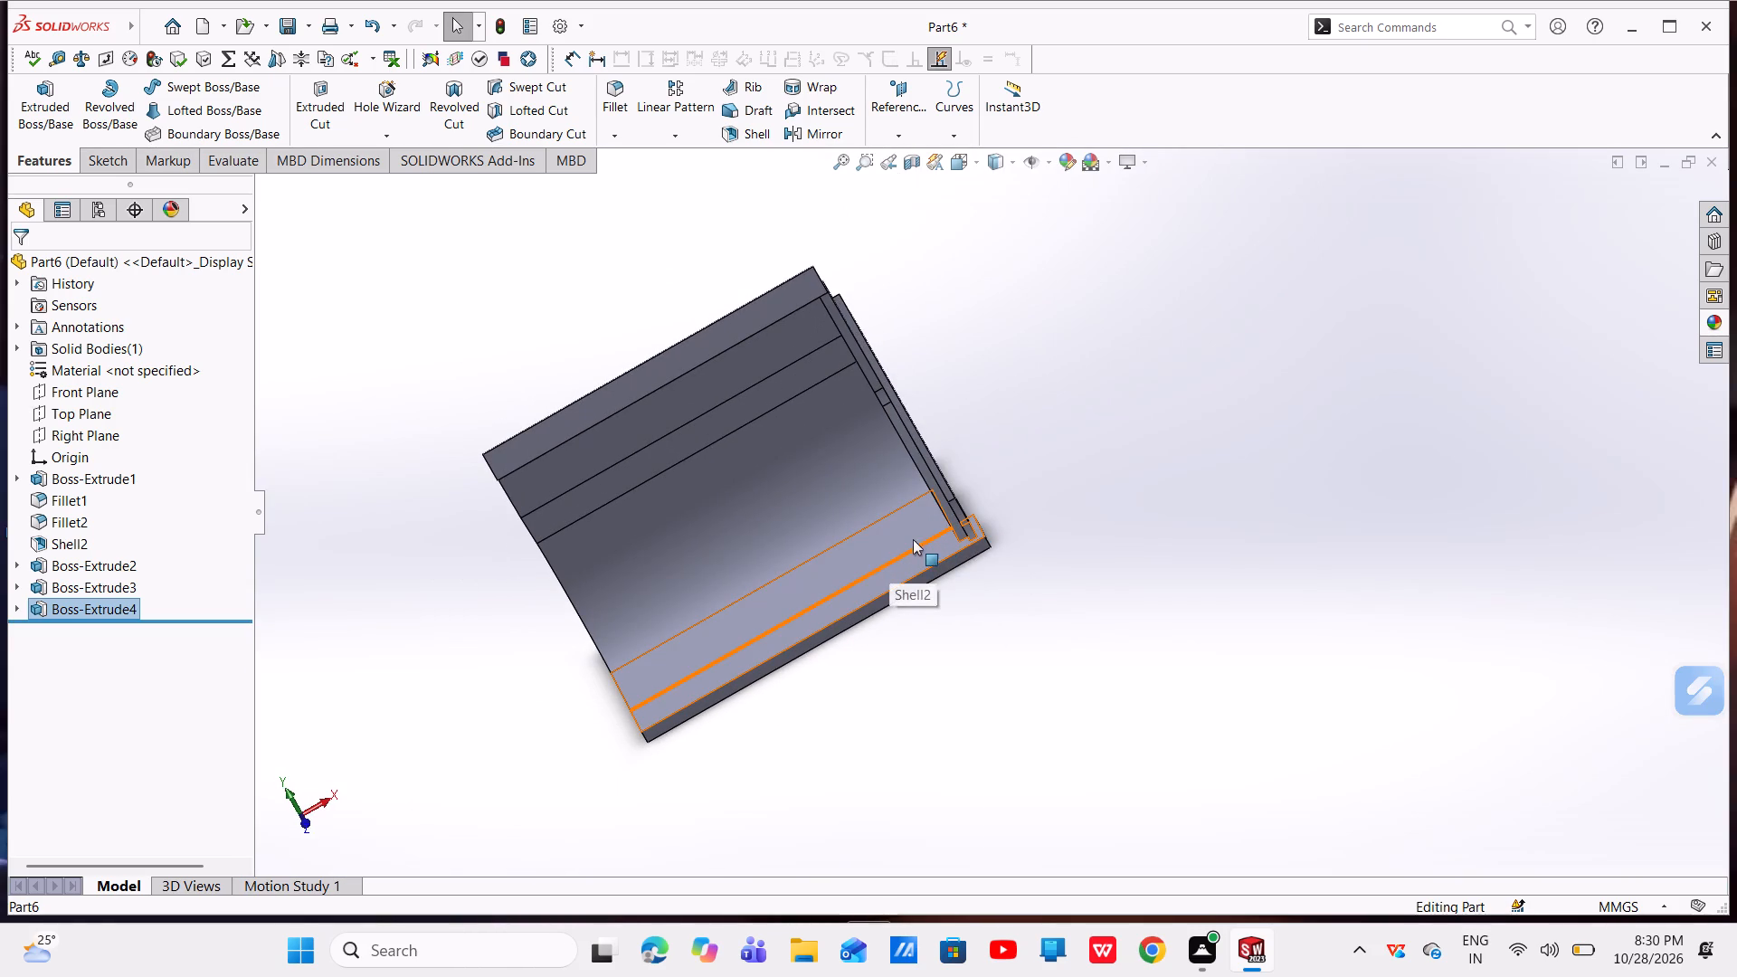
pyautogui.scroll(4, 854, 594)
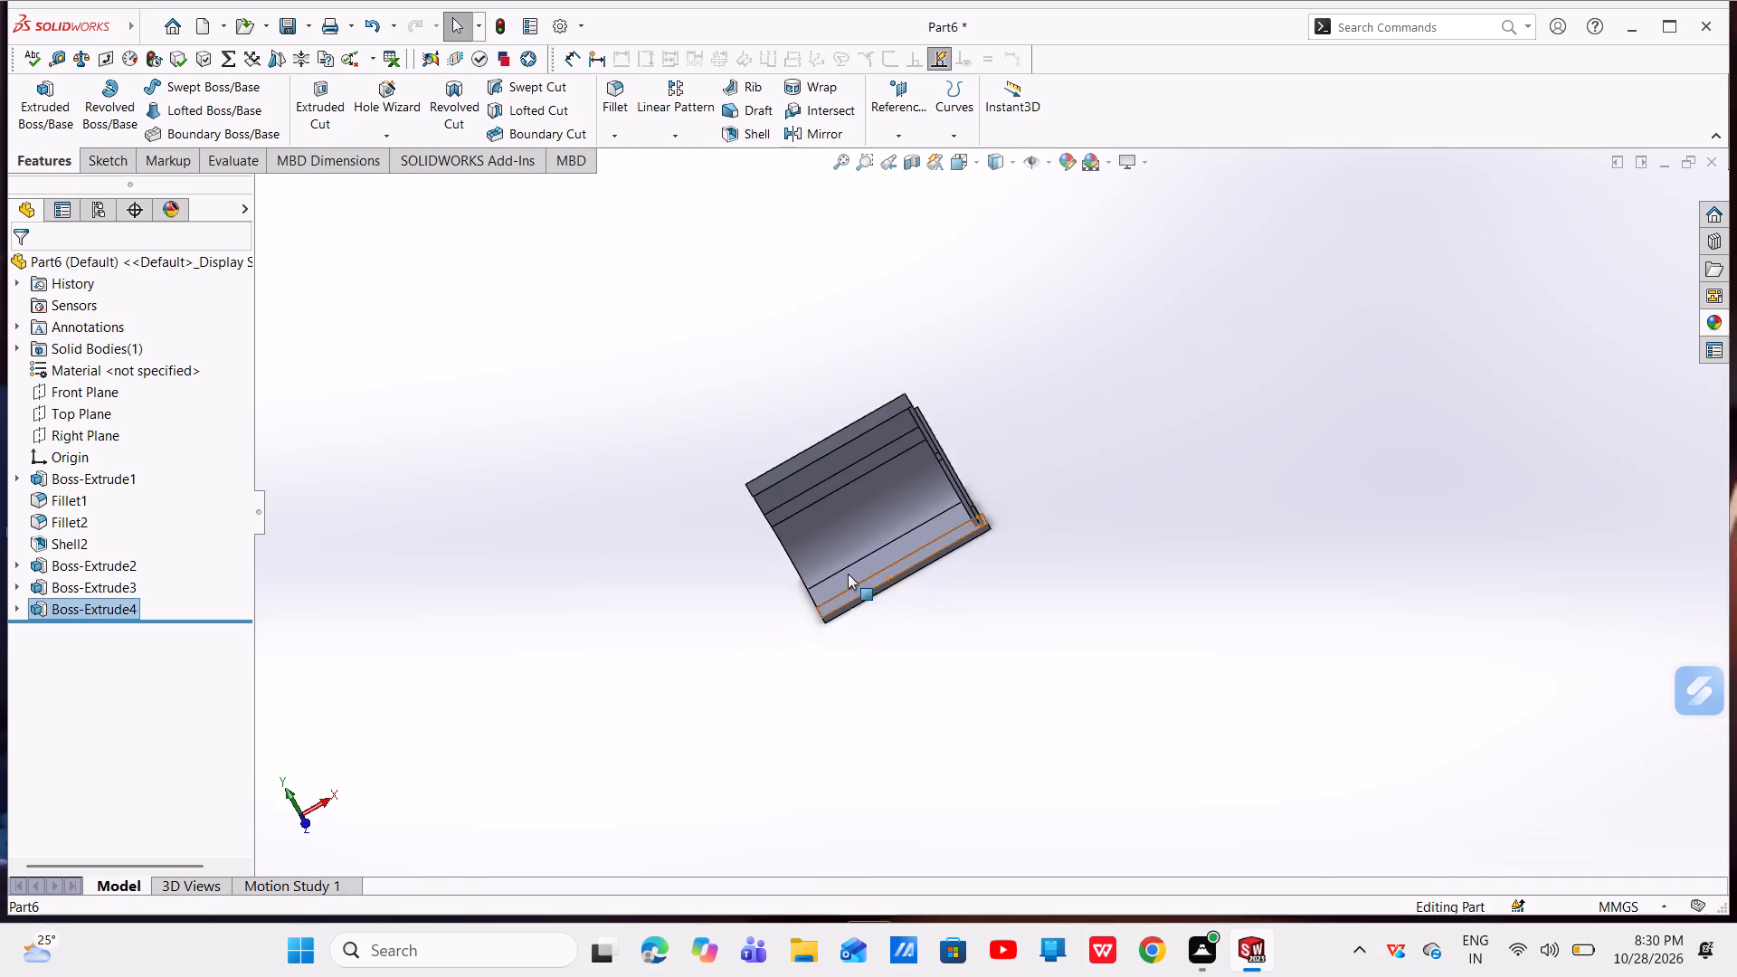
pyautogui.moveTo(848, 574); pyautogui.dragTo(808, 560, button='middle')
pyautogui.scroll(-6, 957, 517)
pyautogui.moveTo(910, 564); pyautogui.dragTo(889, 631, button='middle')
pyautogui.scroll(4, 878, 638)
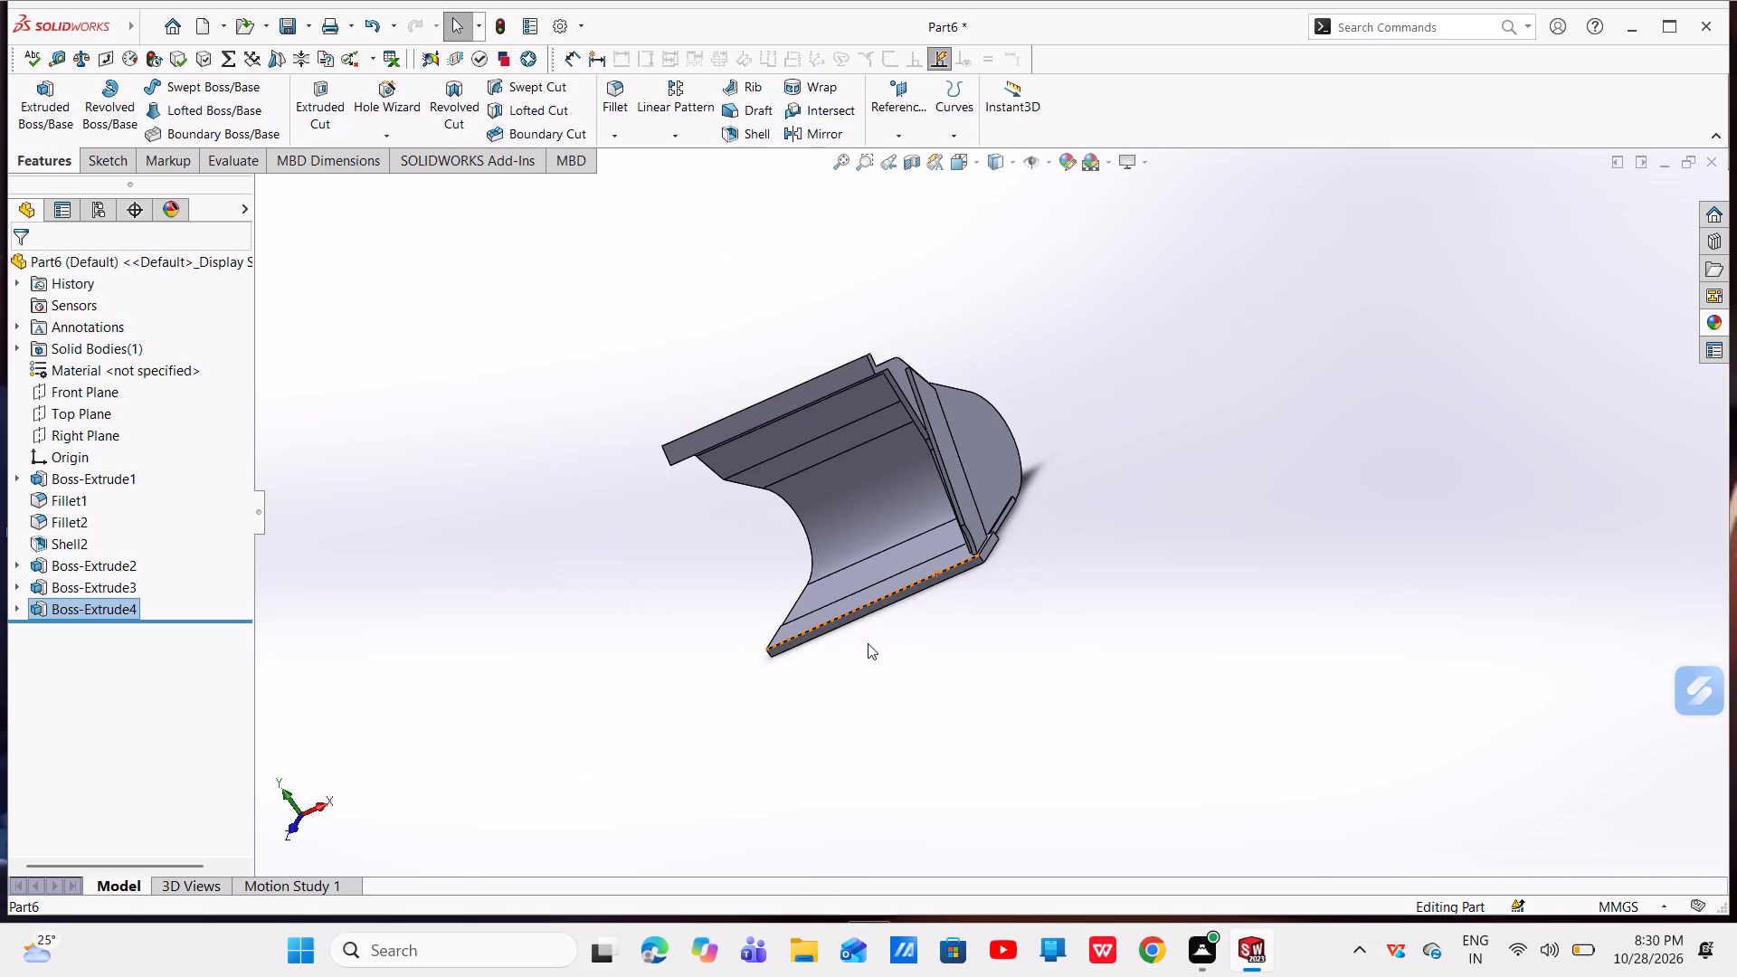
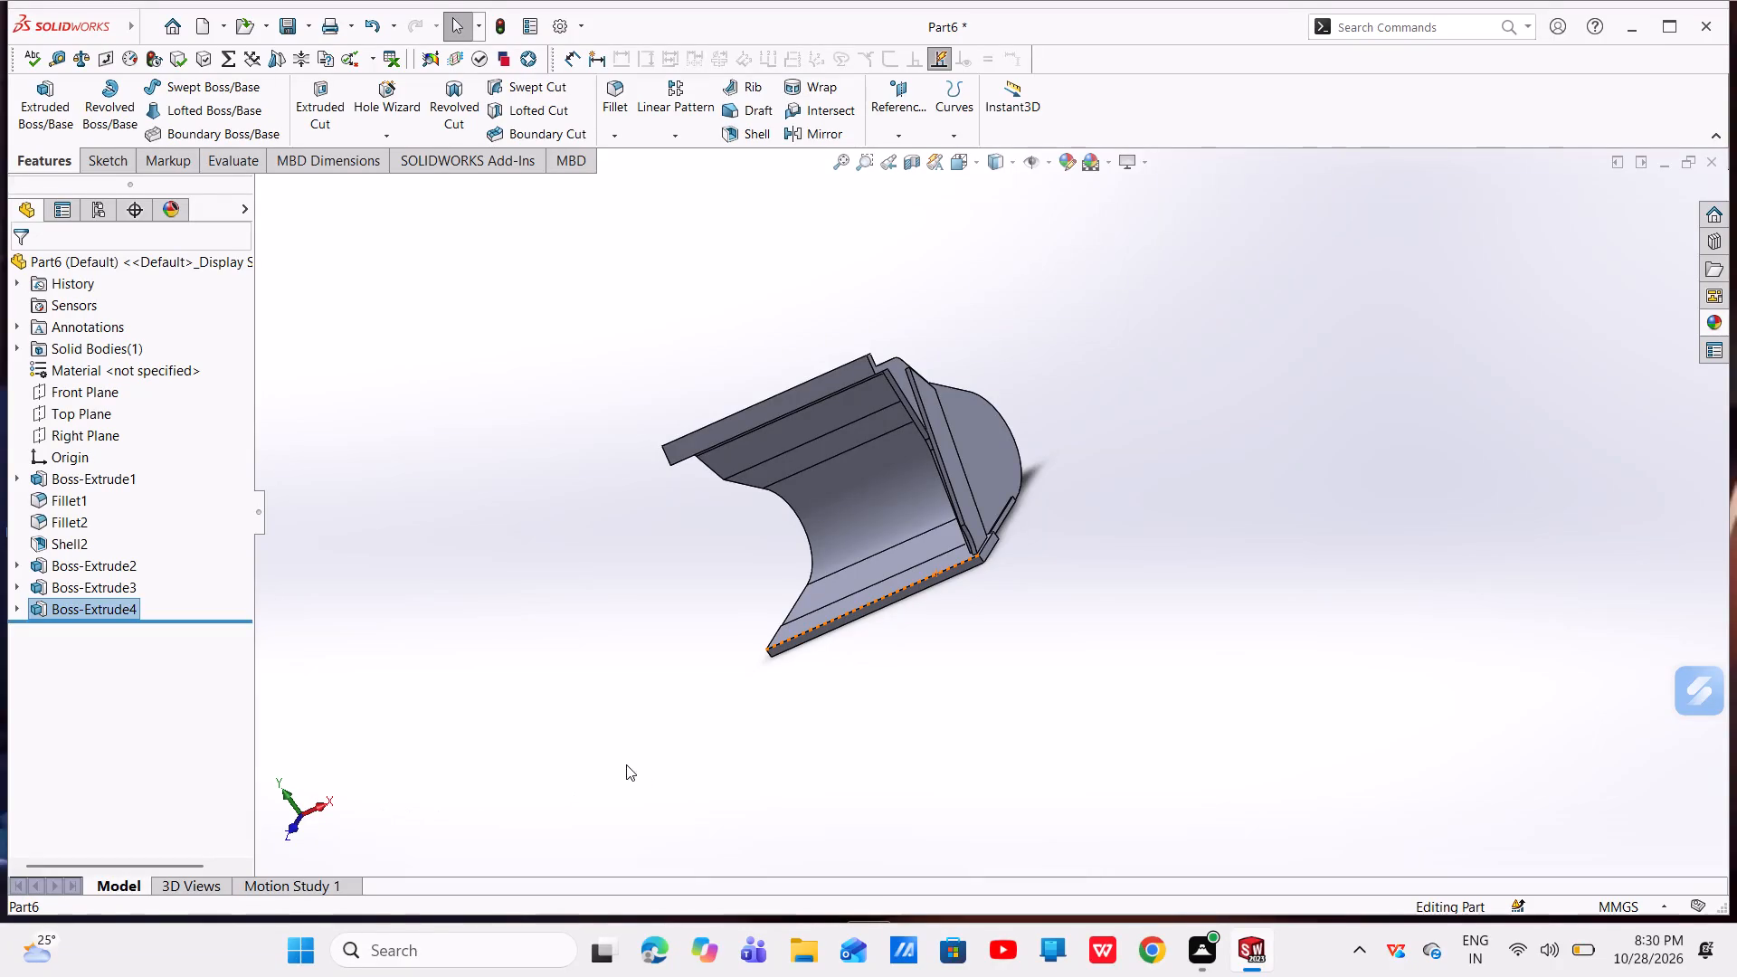
# Fillet the slanted rib's two upper short corner edges and the short edge at its foot with a 0.2 mm radius.
pyautogui.click(623, 100)
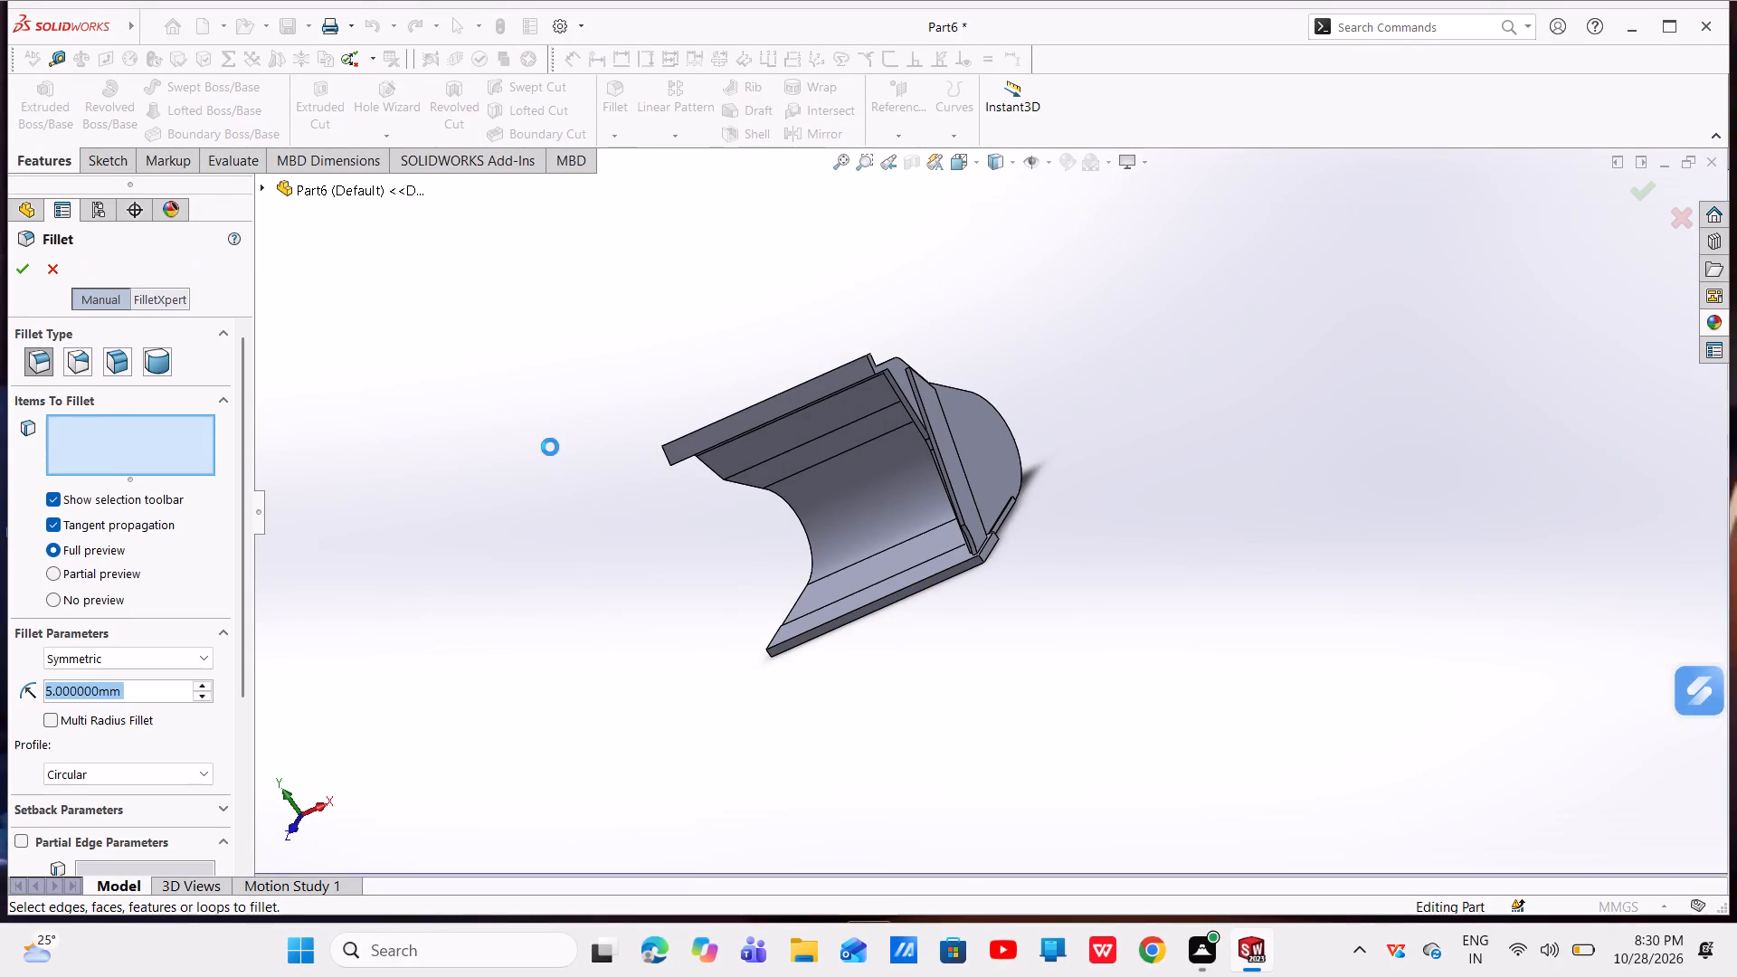
pyautogui.press('BackSpace')
pyautogui.write('0.2')
pyautogui.press('Return')
pyautogui.scroll(-6, 929, 346)
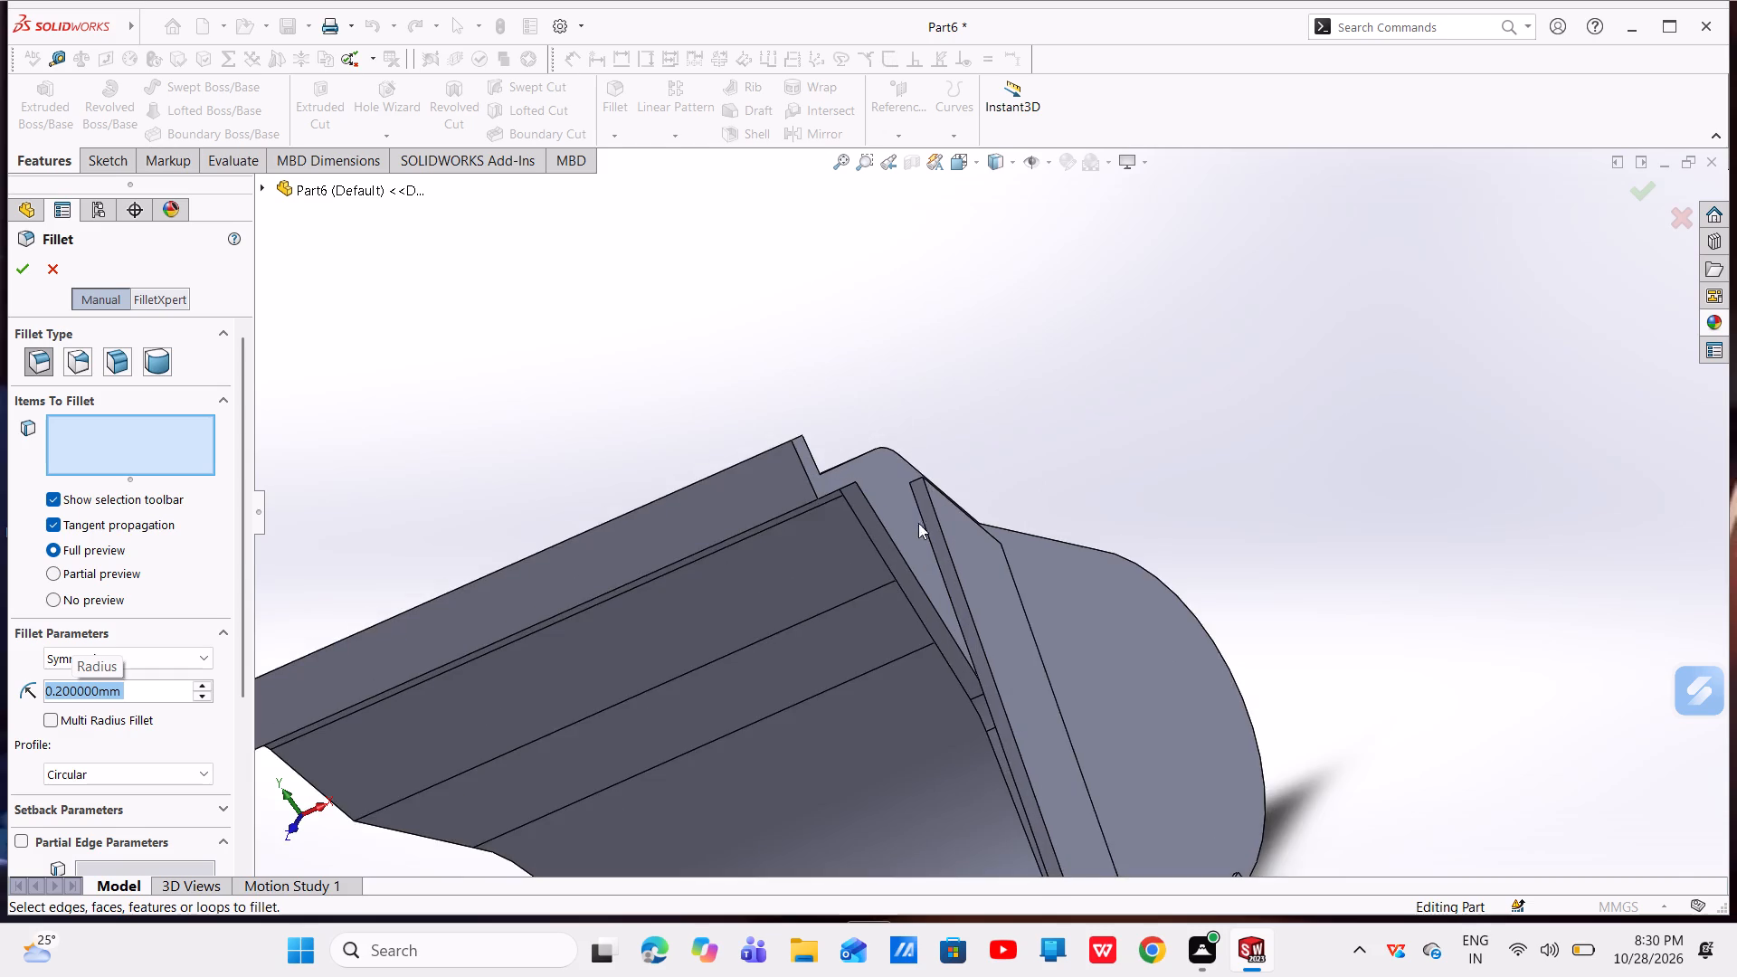
pyautogui.scroll(-6, 914, 484)
pyautogui.click(957, 496)
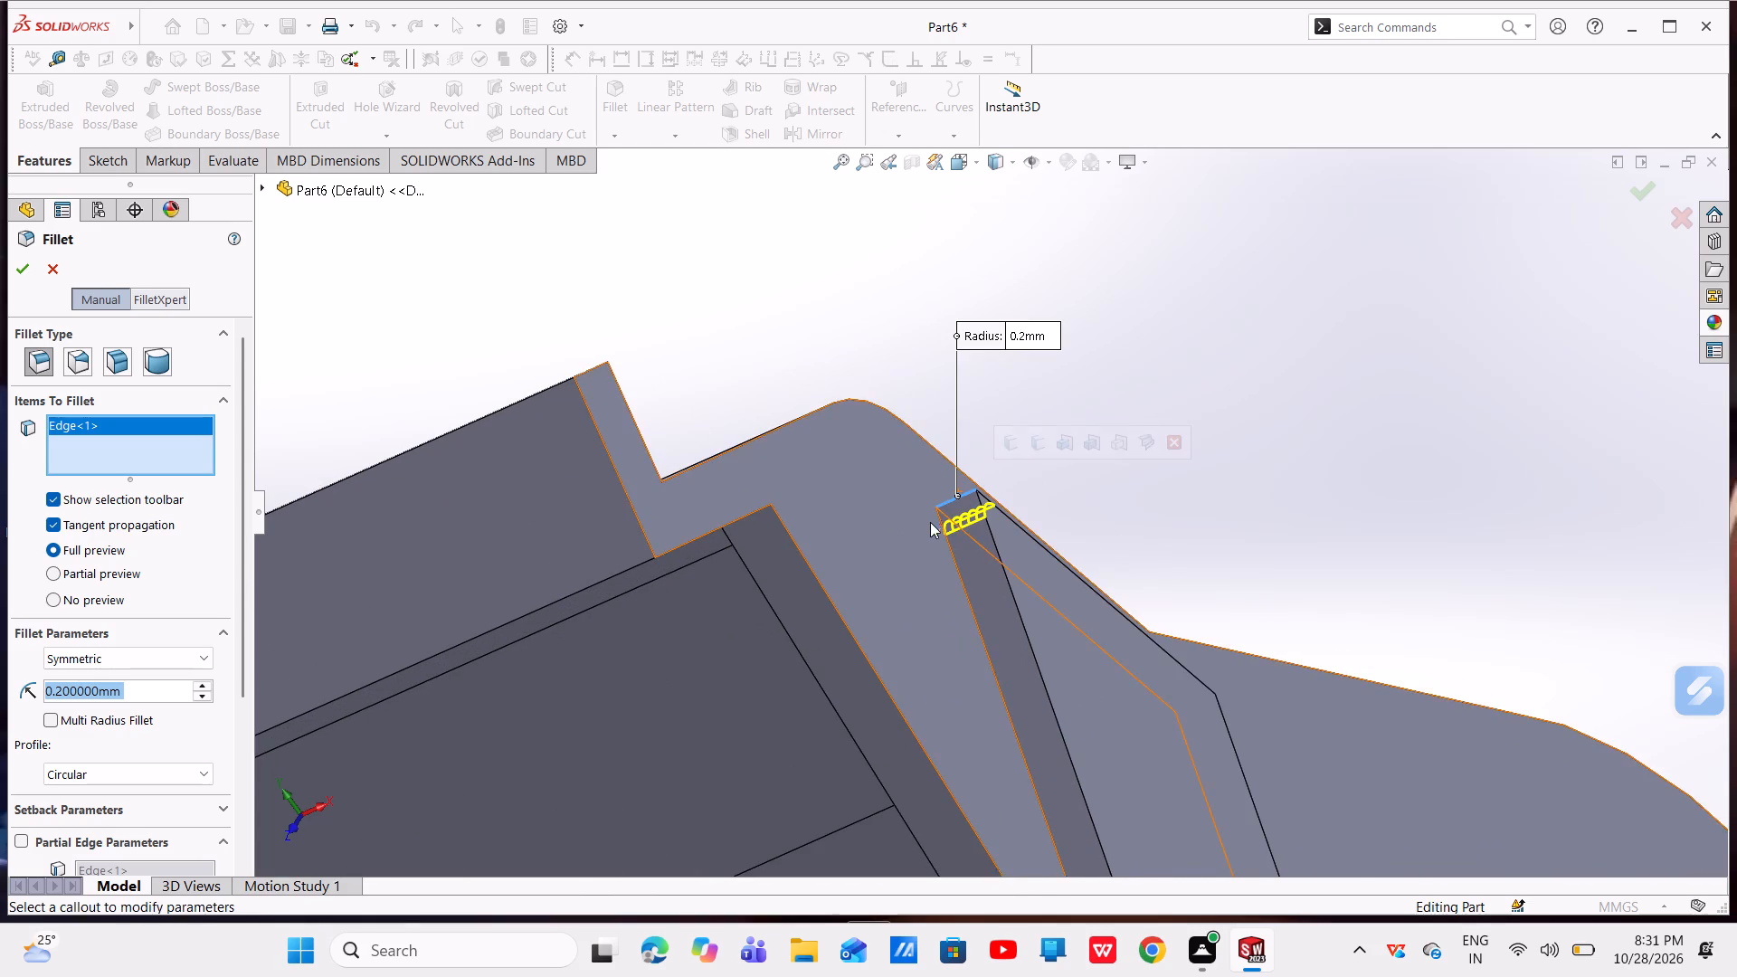
pyautogui.scroll(4, 935, 527)
pyautogui.moveTo(1141, 648); pyautogui.dragTo(939, 662, button='middle')
pyautogui.scroll(-4, 880, 589)
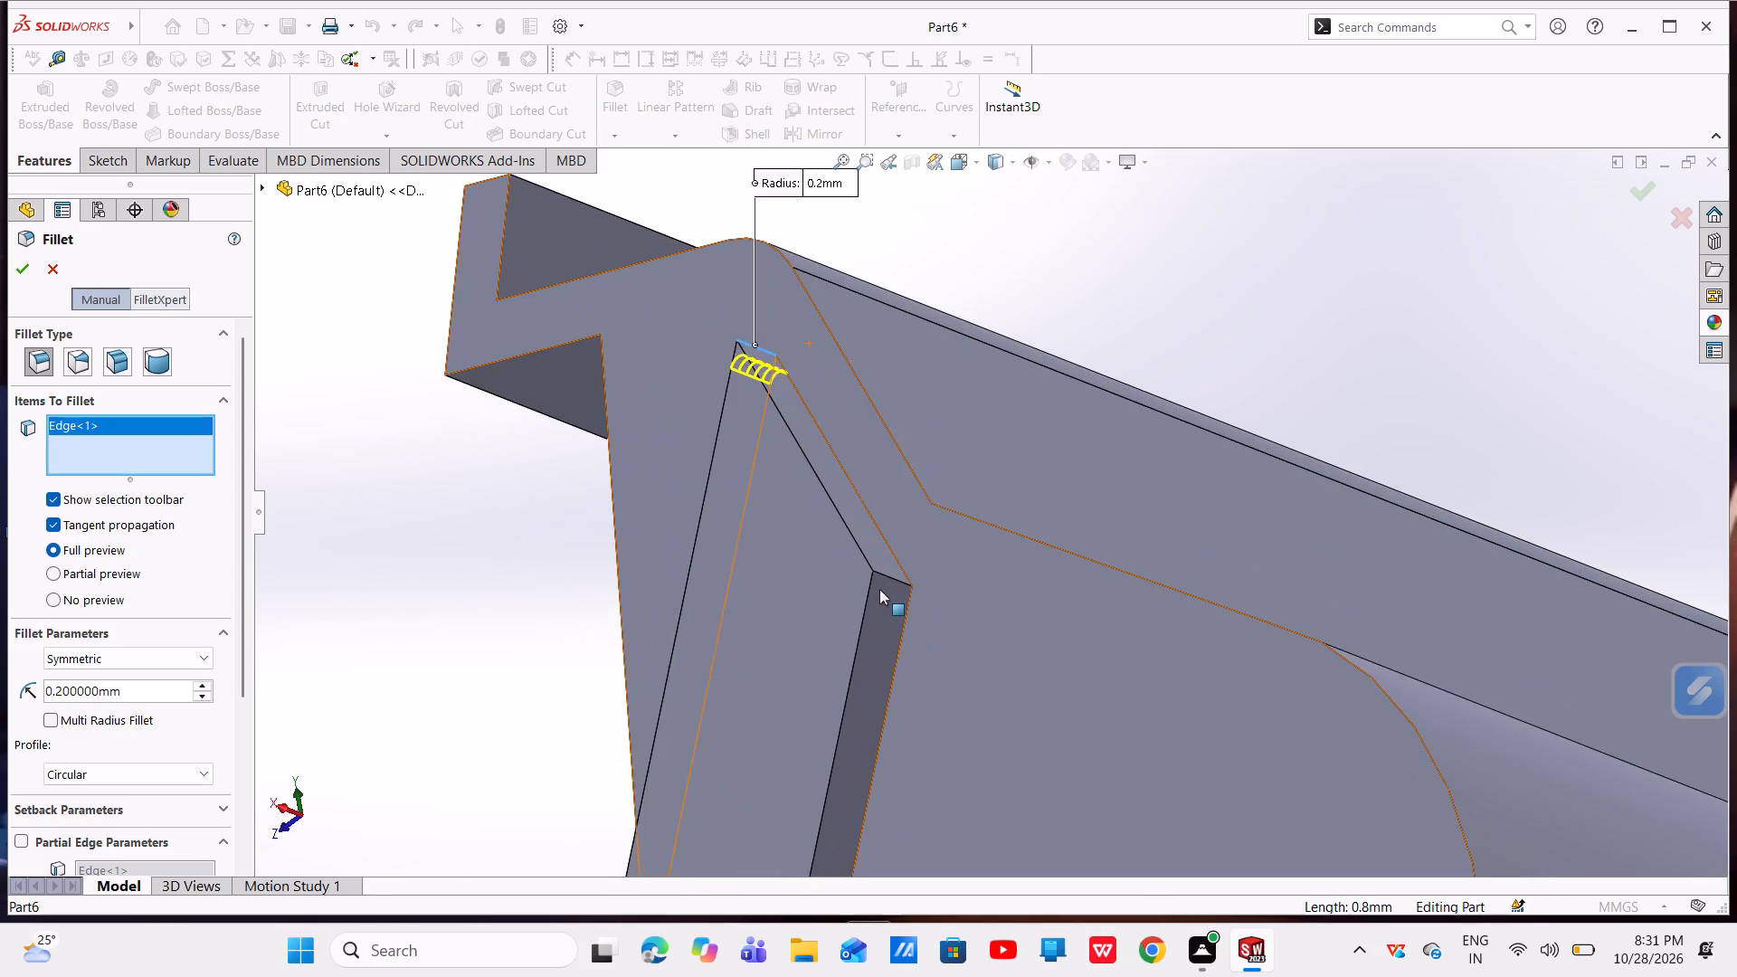
pyautogui.scroll(-1, 879, 589)
pyautogui.click(893, 569)
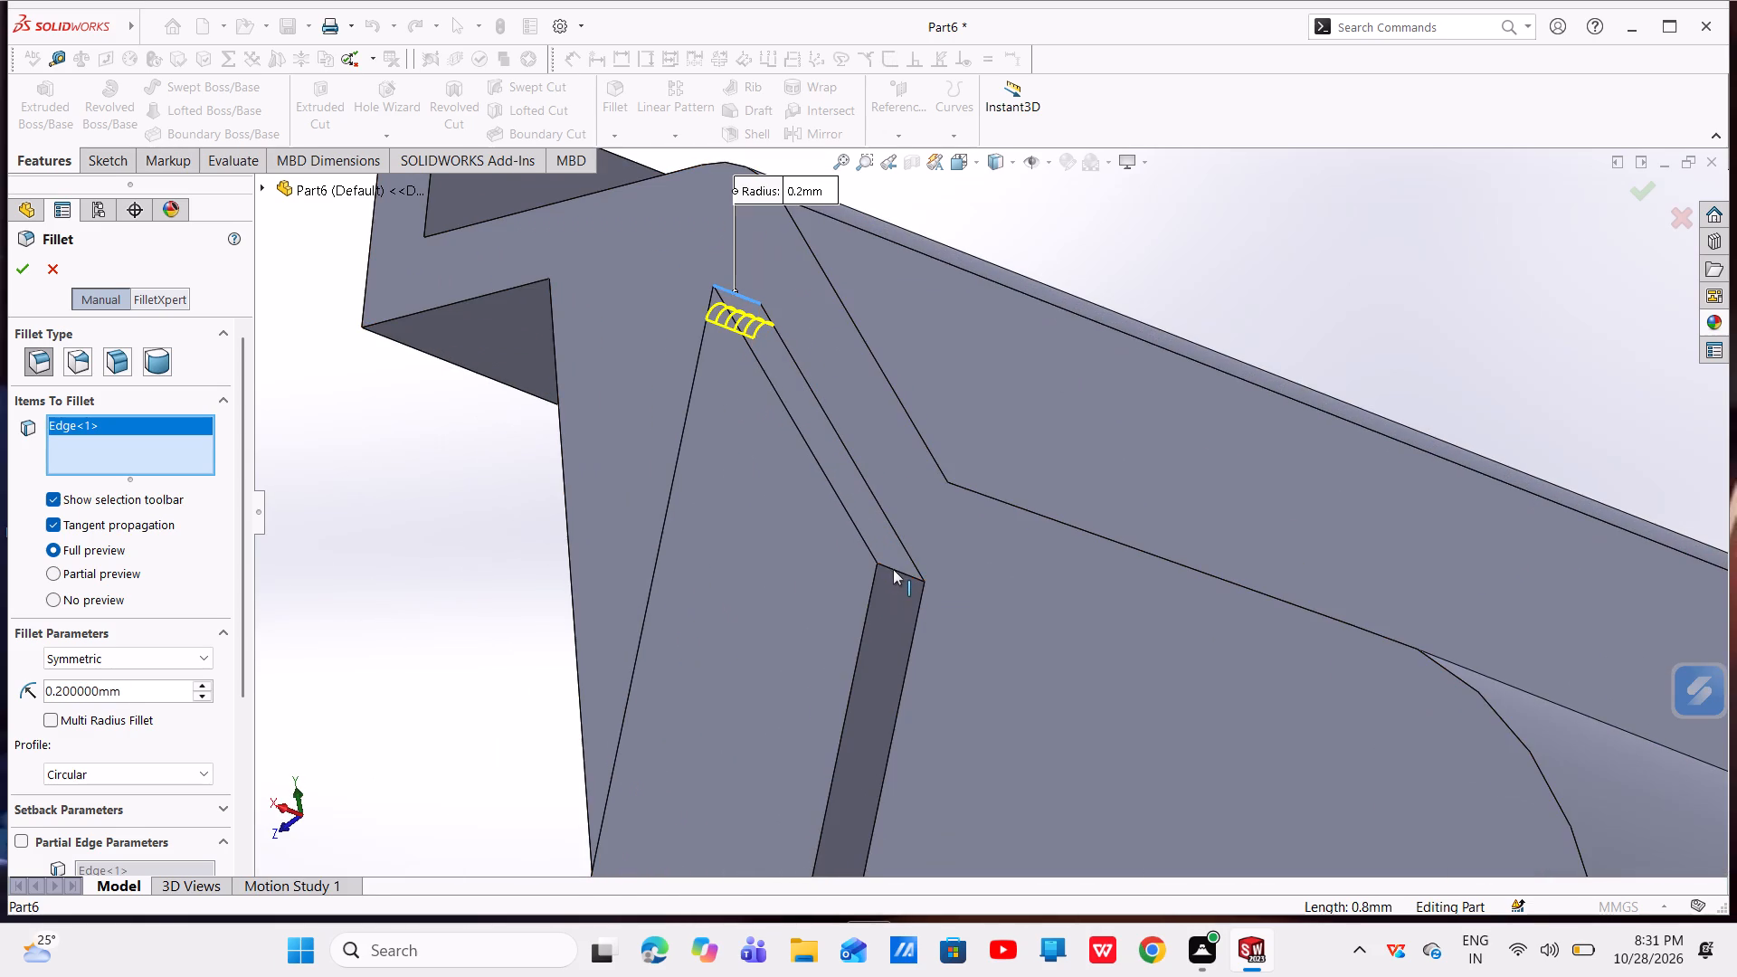
pyautogui.scroll(13, 886, 574)
pyautogui.scroll(-5, 920, 678)
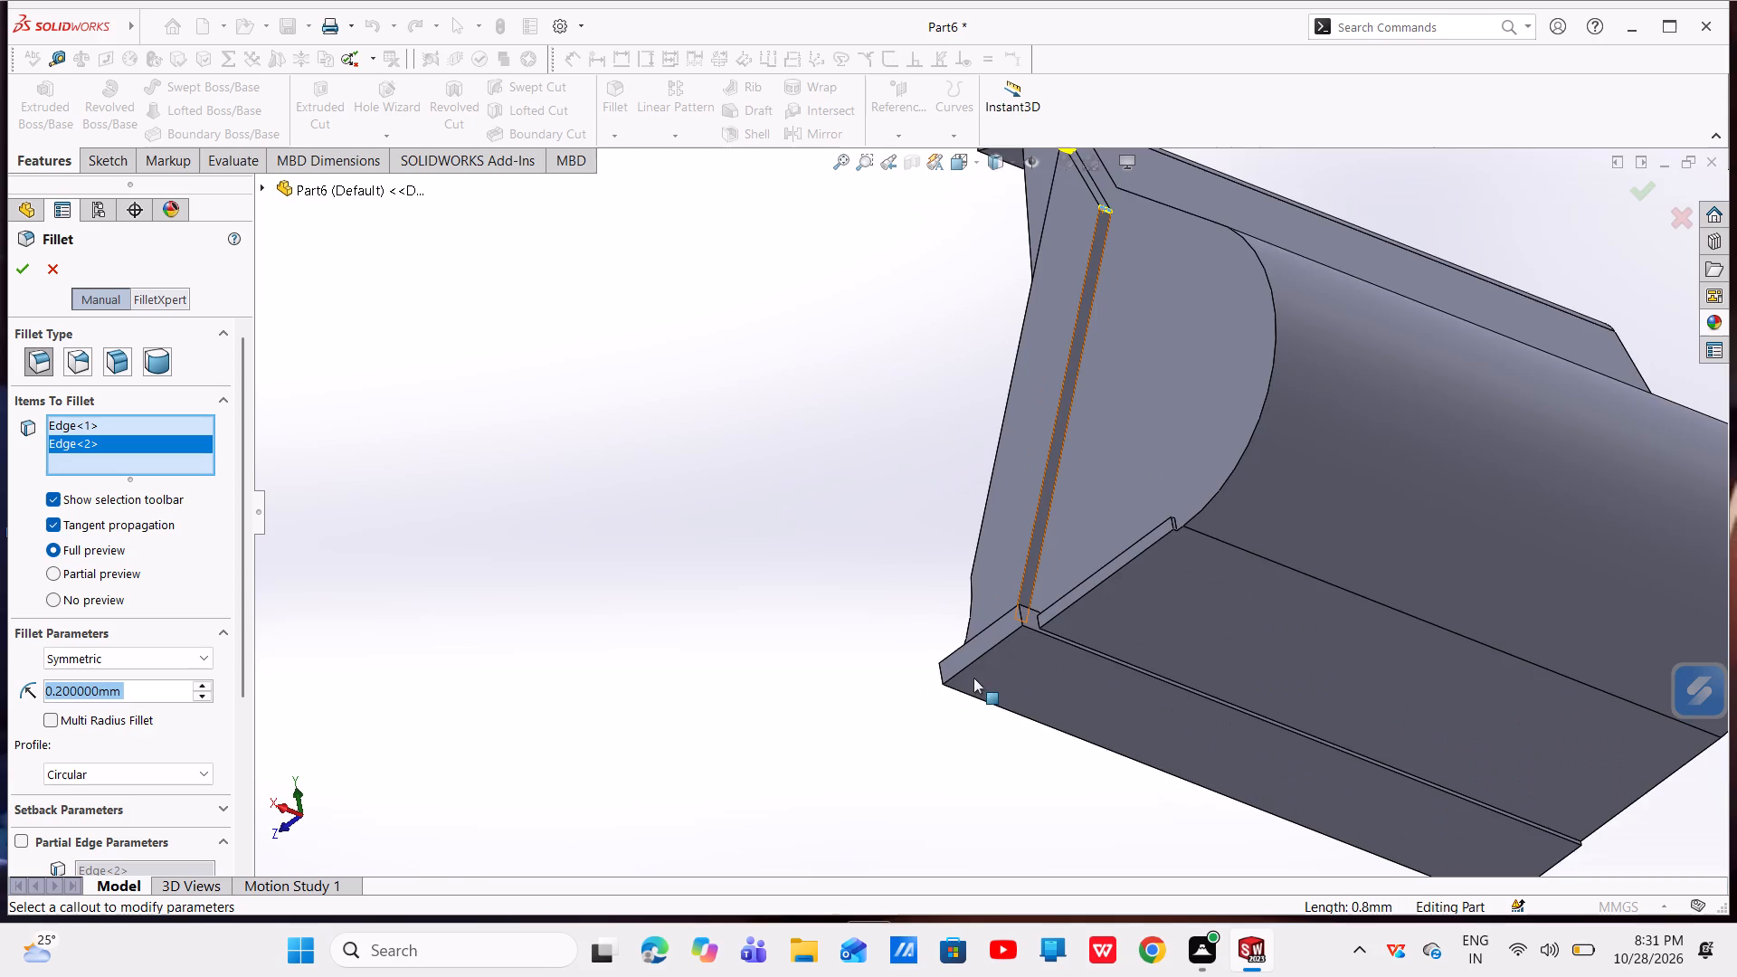
pyautogui.scroll(-5, 1004, 640)
pyautogui.moveTo(966, 632); pyautogui.dragTo(1125, 758, button='middle')
pyautogui.scroll(-5, 871, 650)
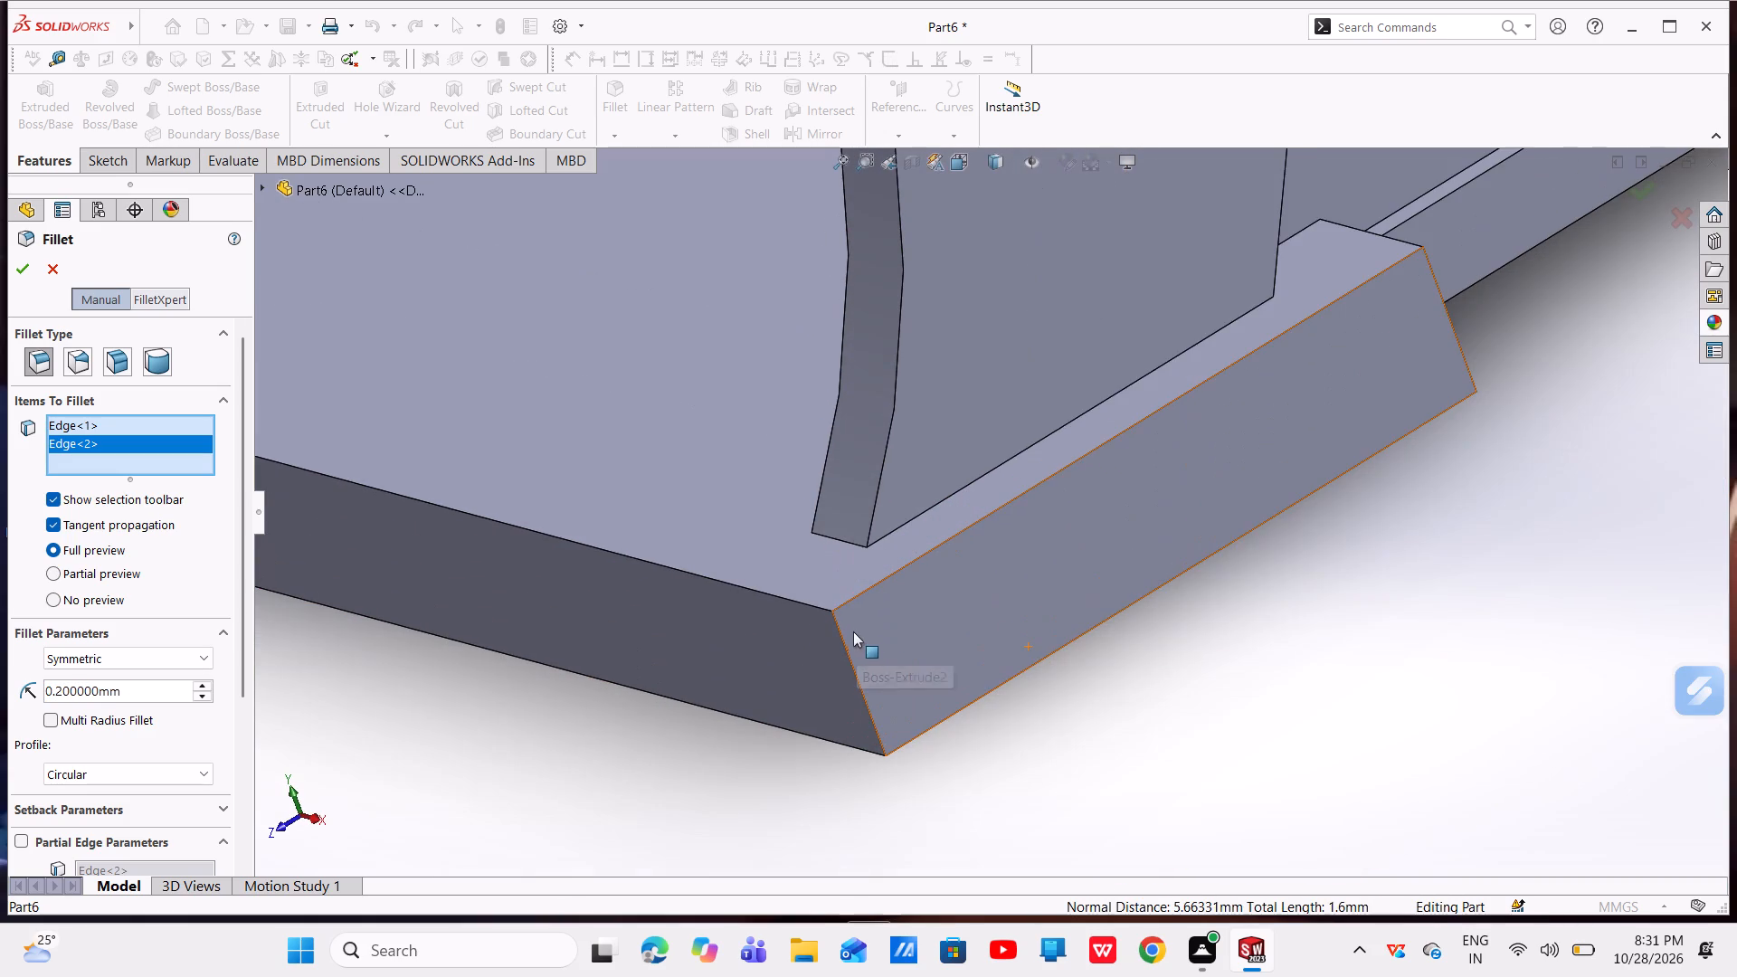
pyautogui.click(846, 541)
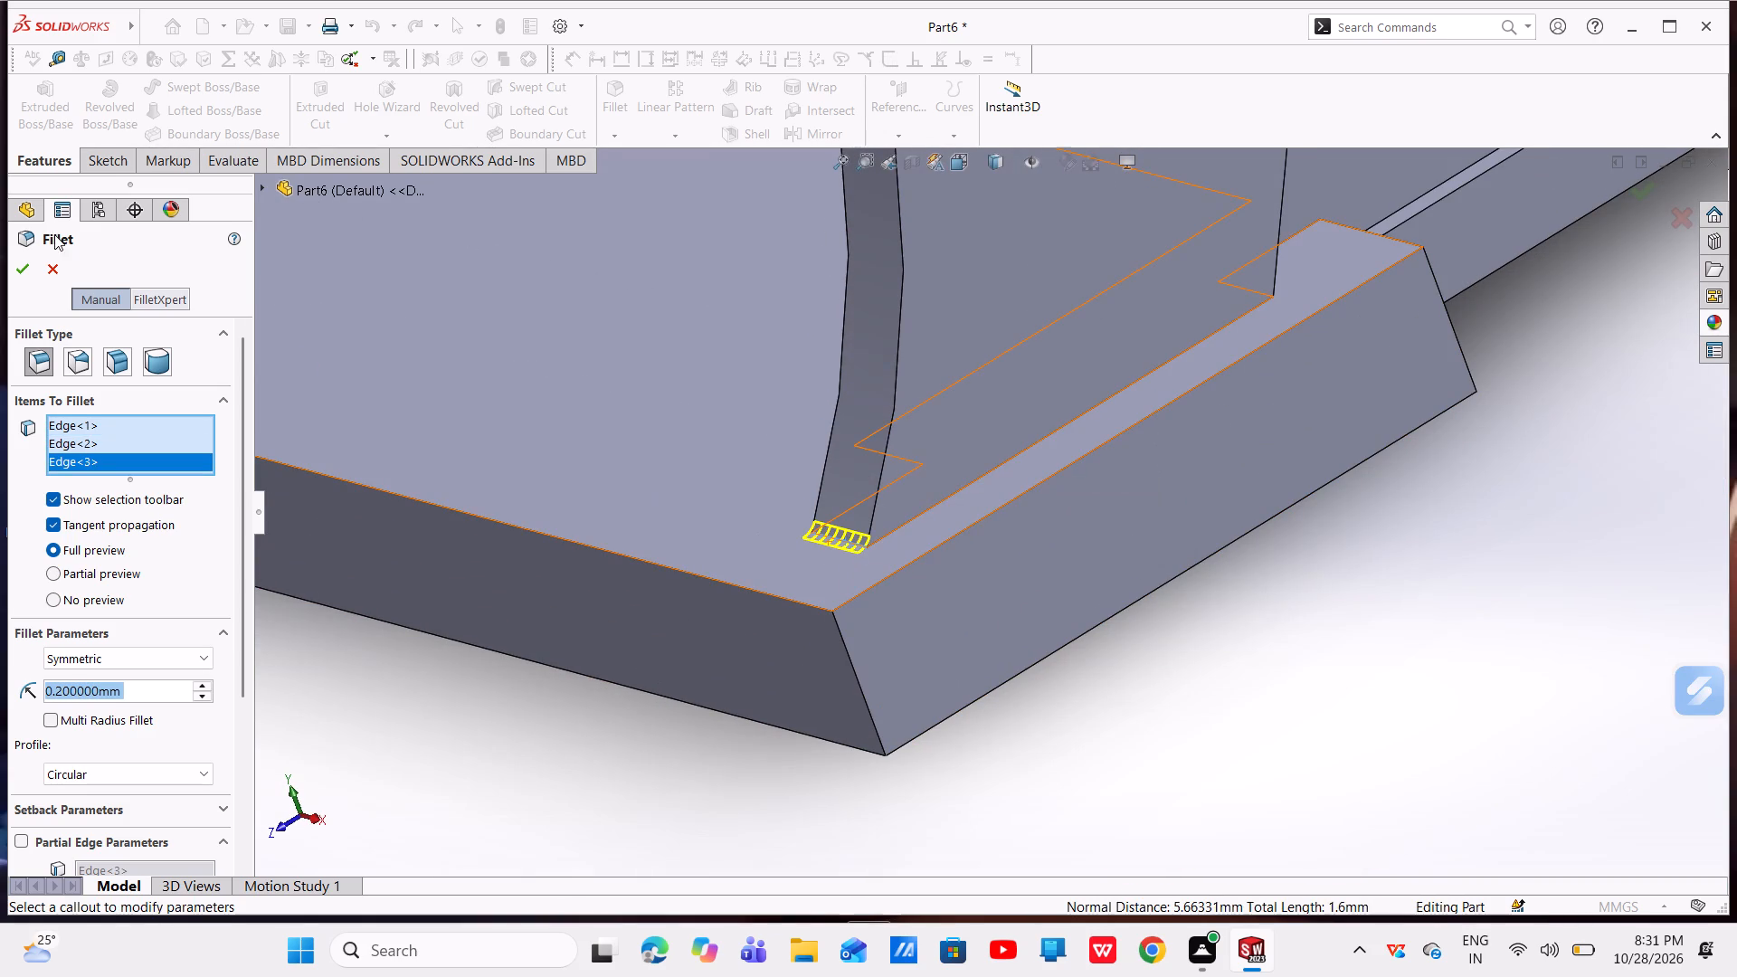
pyautogui.click(24, 260)
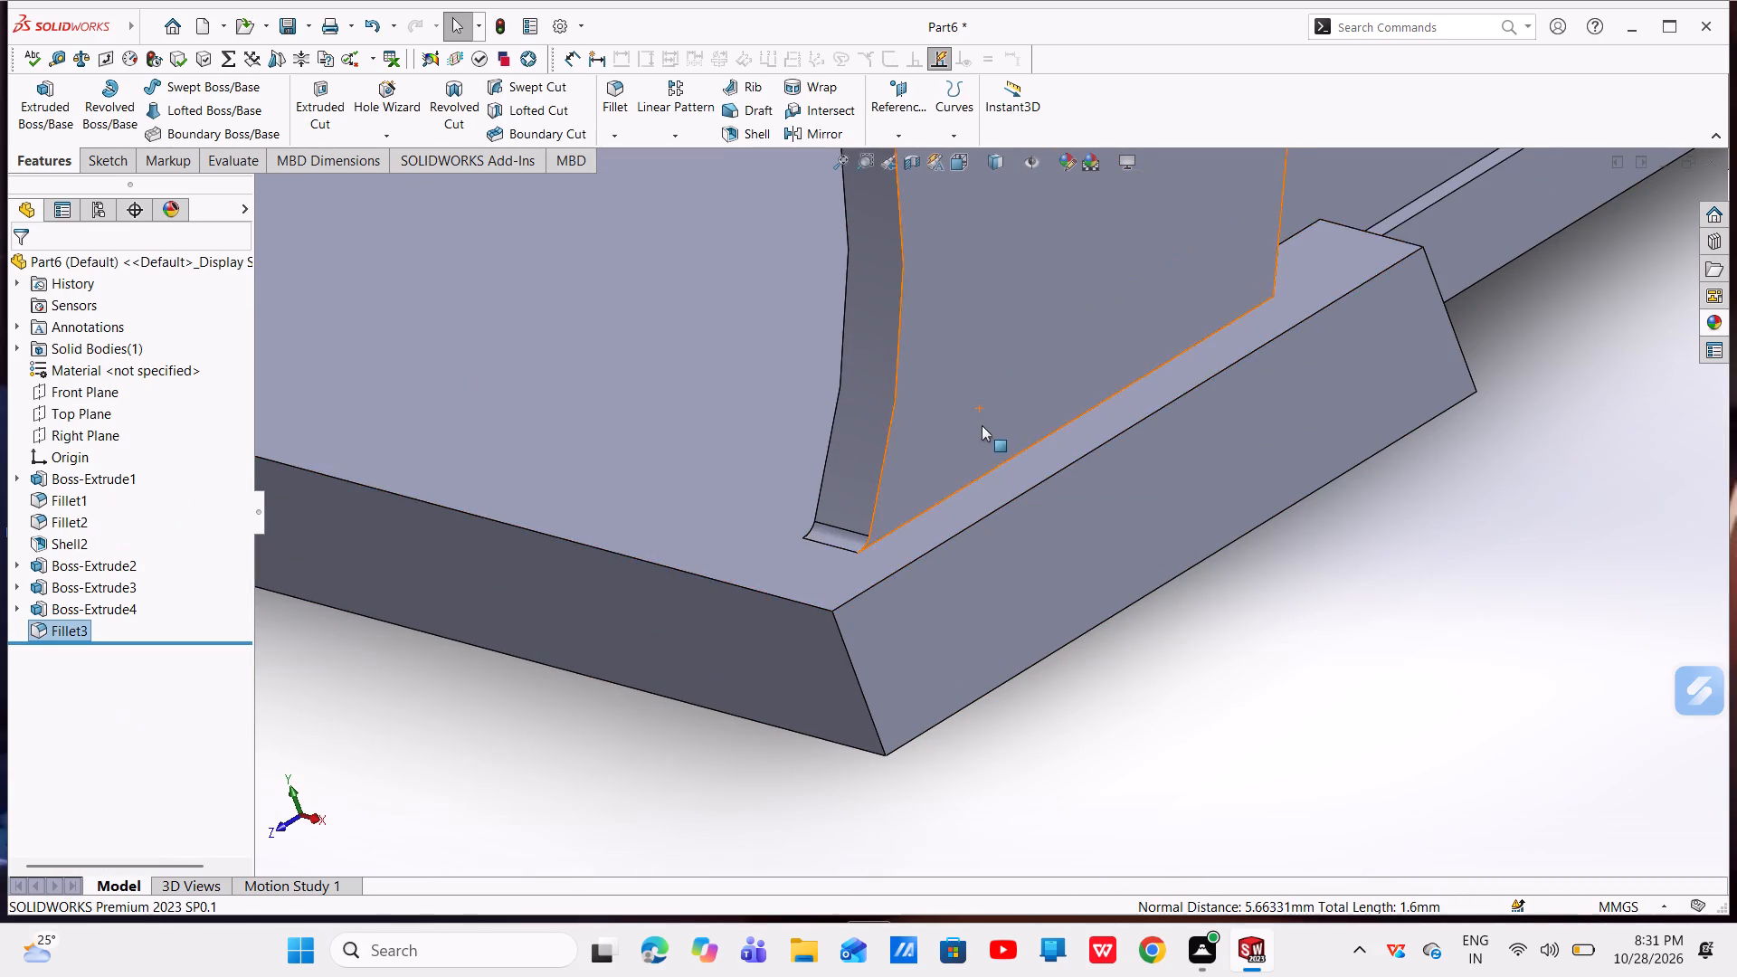
# Start a sketch on the flat outer face of the hooked lip, between the raised hook and the rounded bend.
pyautogui.scroll(14, 982, 426)
pyautogui.scroll(-4, 1003, 346)
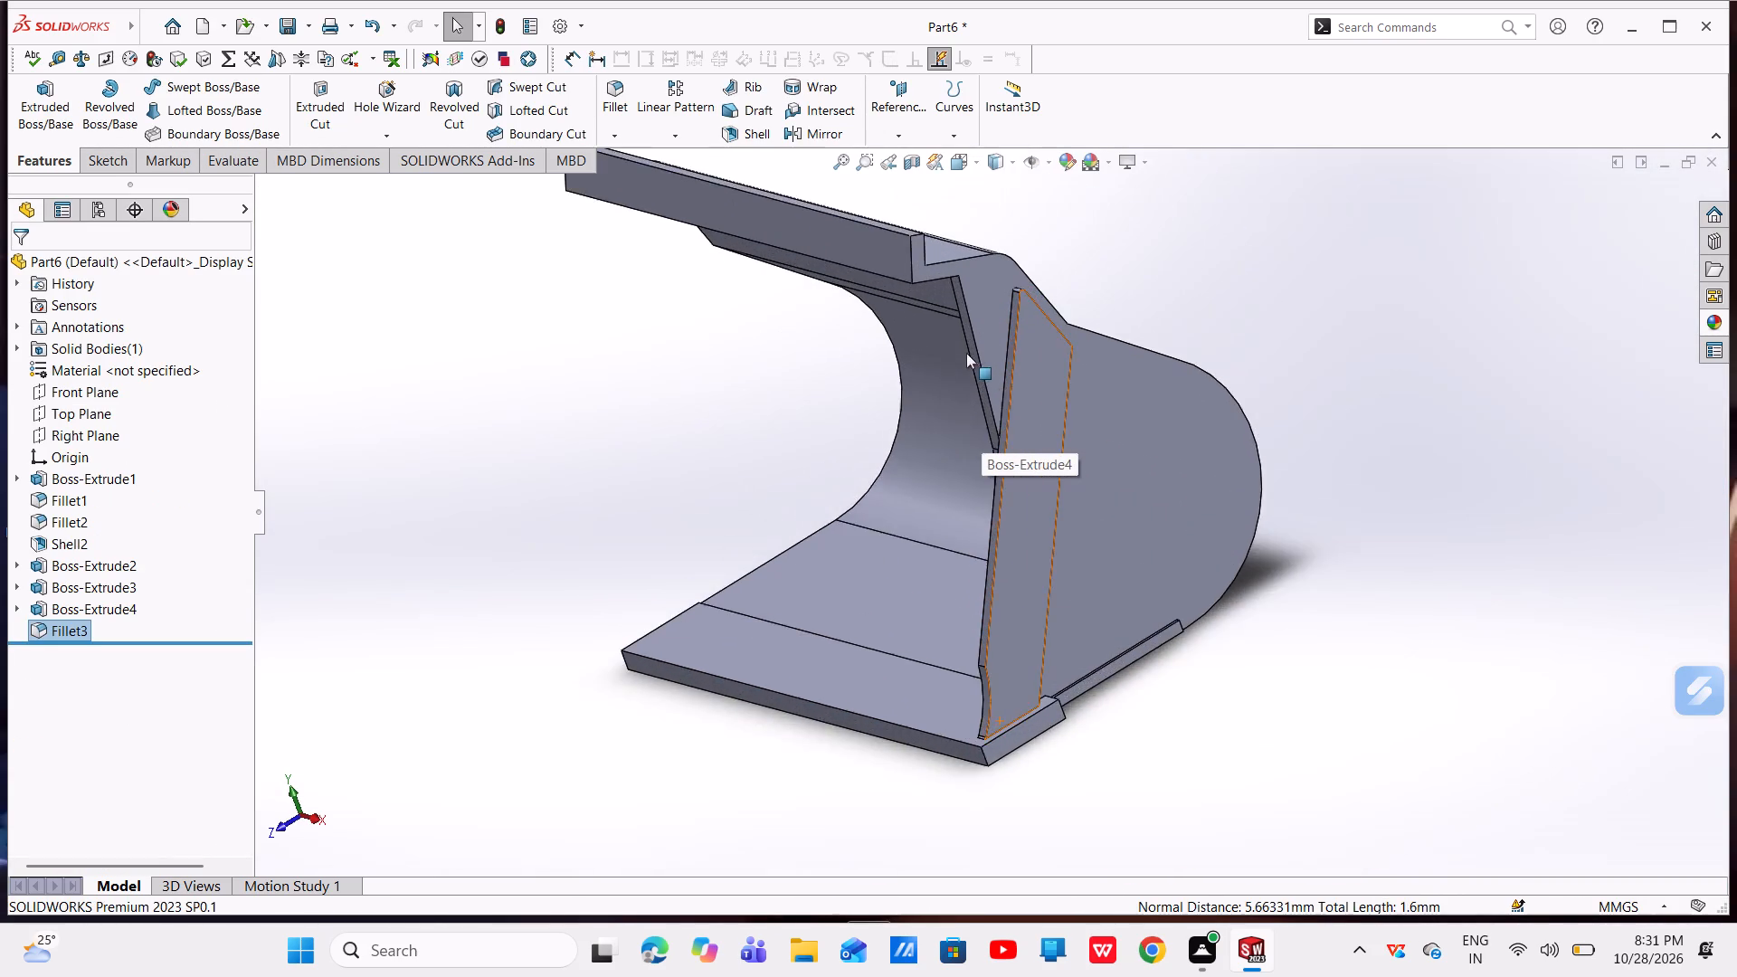
pyautogui.scroll(-4, 1012, 336)
pyautogui.moveTo(1028, 366); pyautogui.dragTo(952, 394, button='middle')
pyautogui.press('Escape')
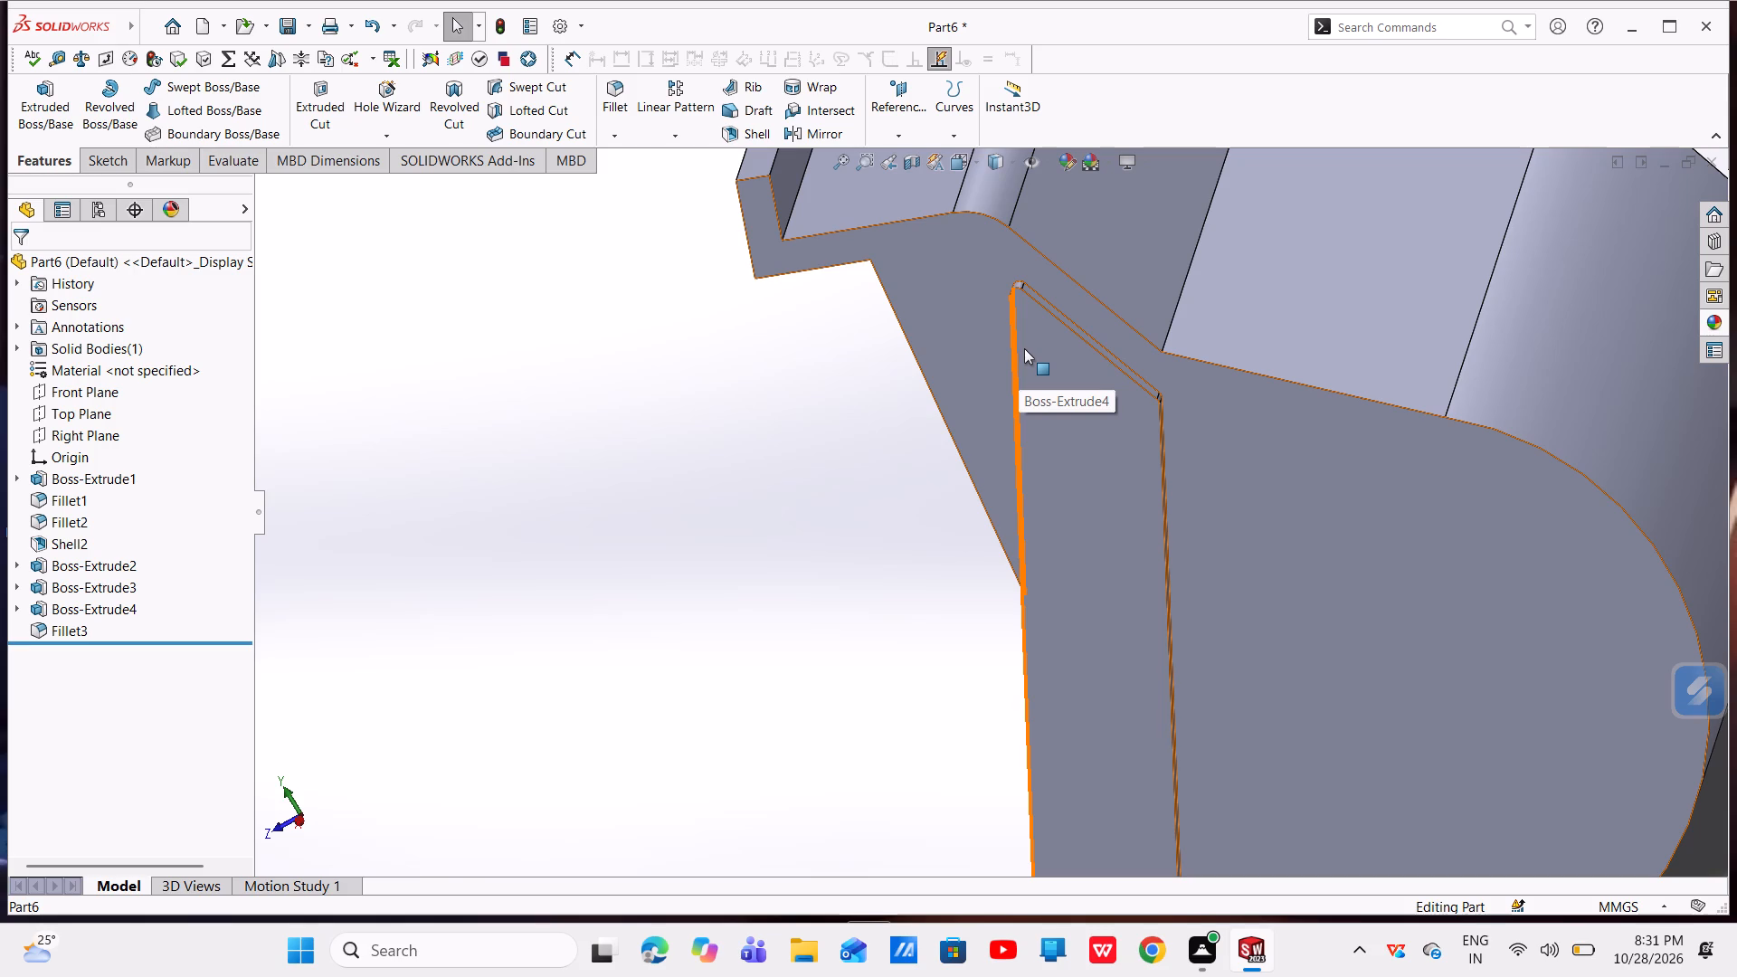
pyautogui.scroll(5, 1027, 348)
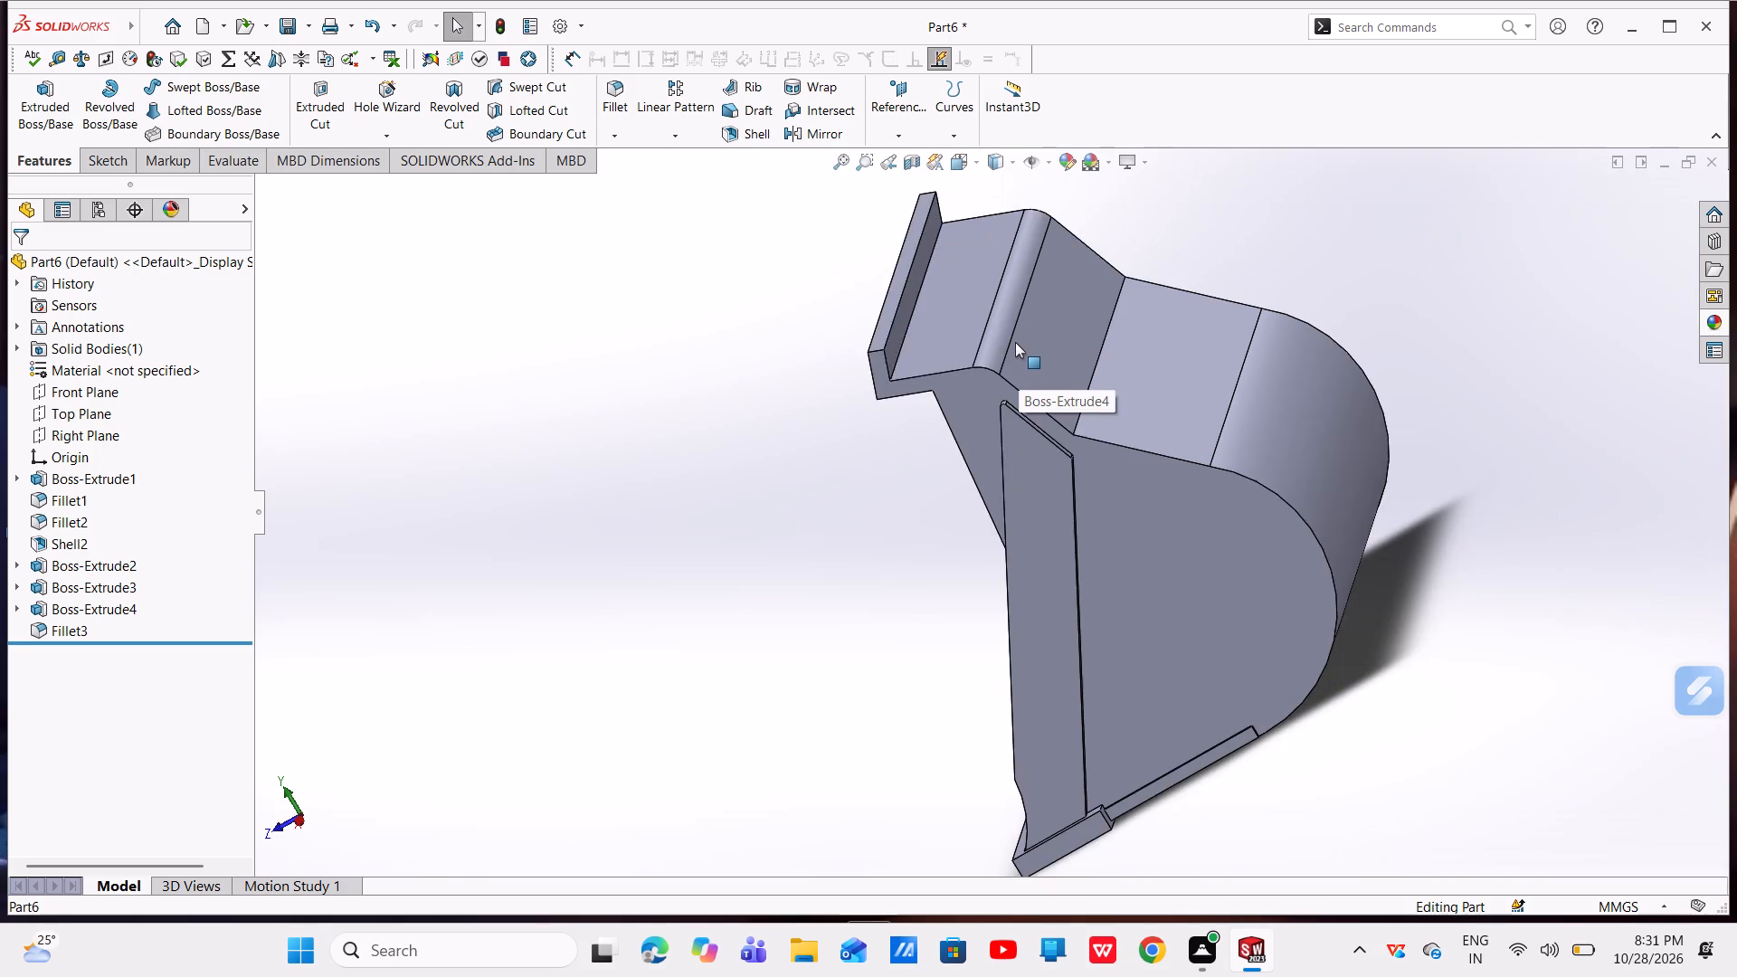
pyautogui.moveTo(1001, 337); pyautogui.dragTo(1019, 418, button='middle')
pyautogui.click(979, 358)
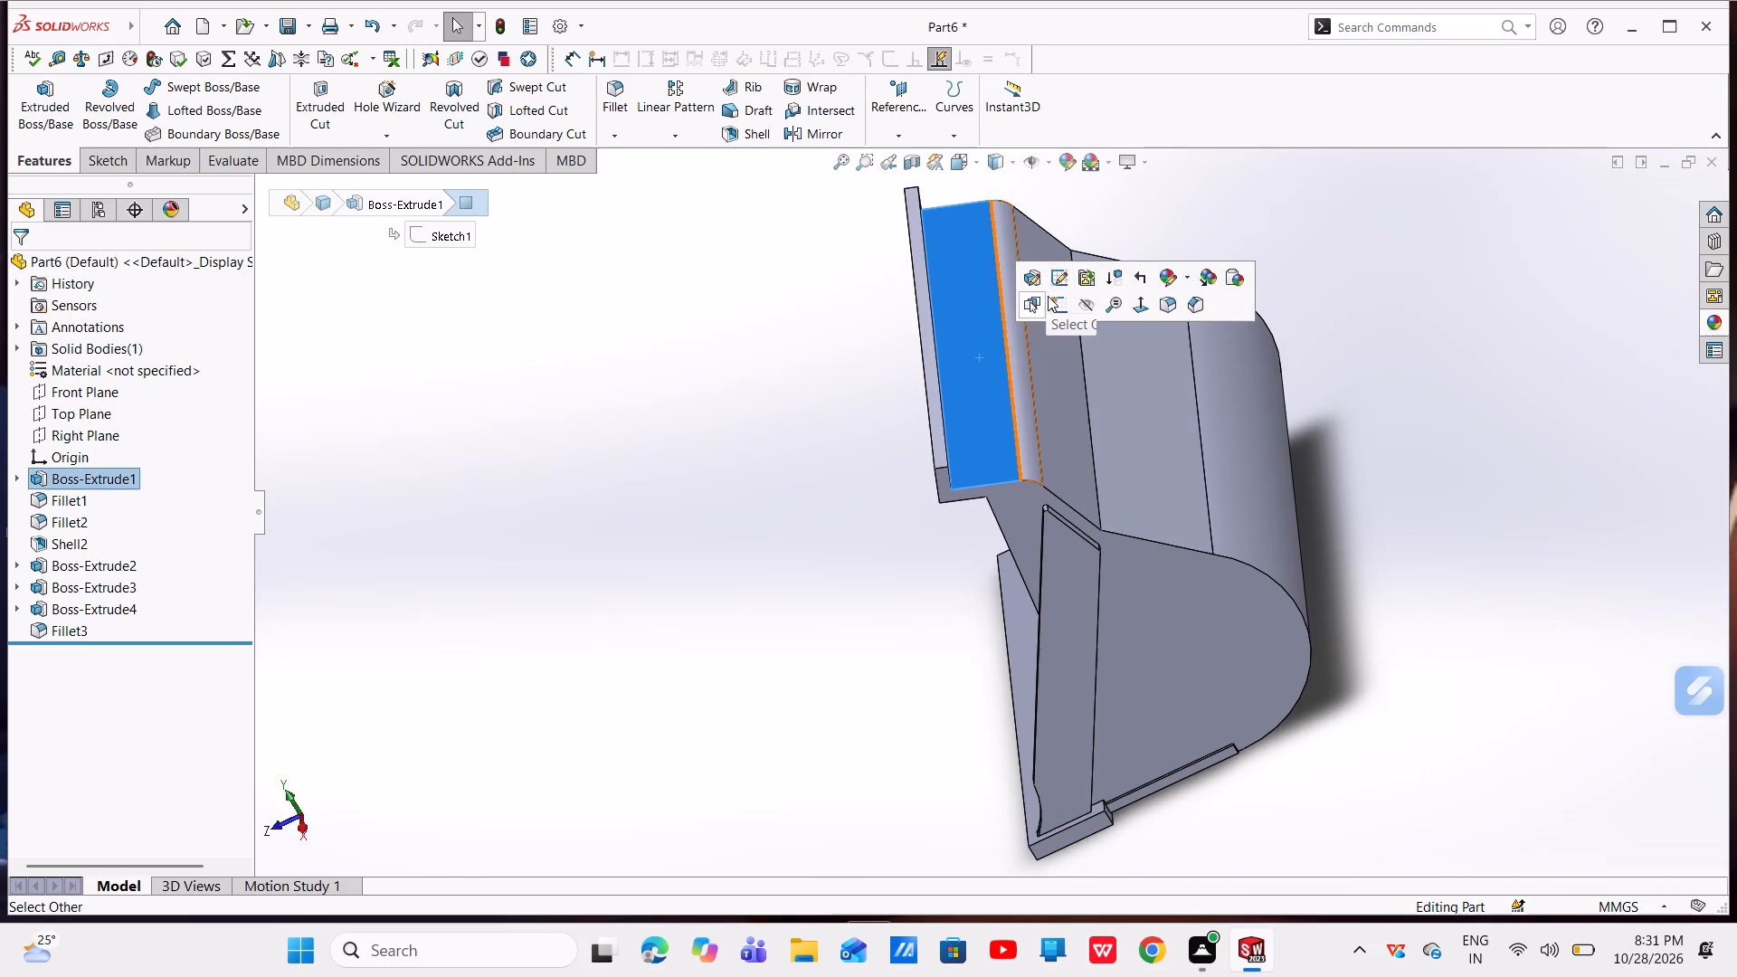
pyautogui.click(1050, 301)
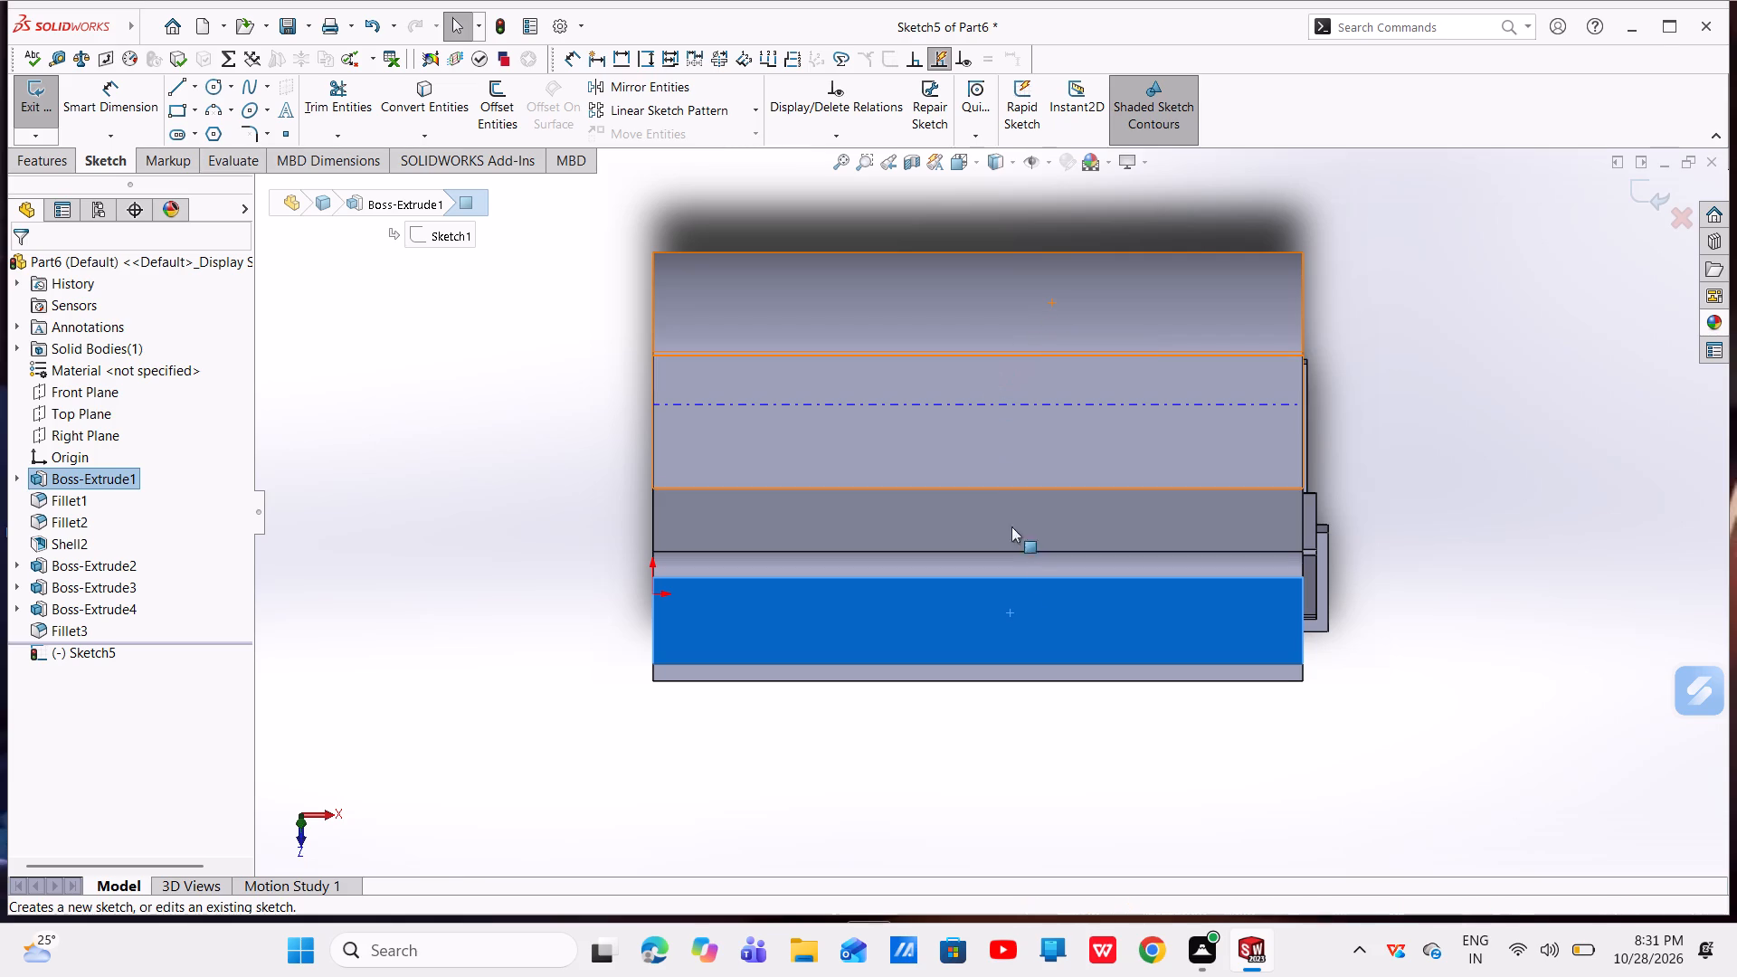
pyautogui.scroll(2, 1254, 648)
pyautogui.scroll(-5, 1252, 628)
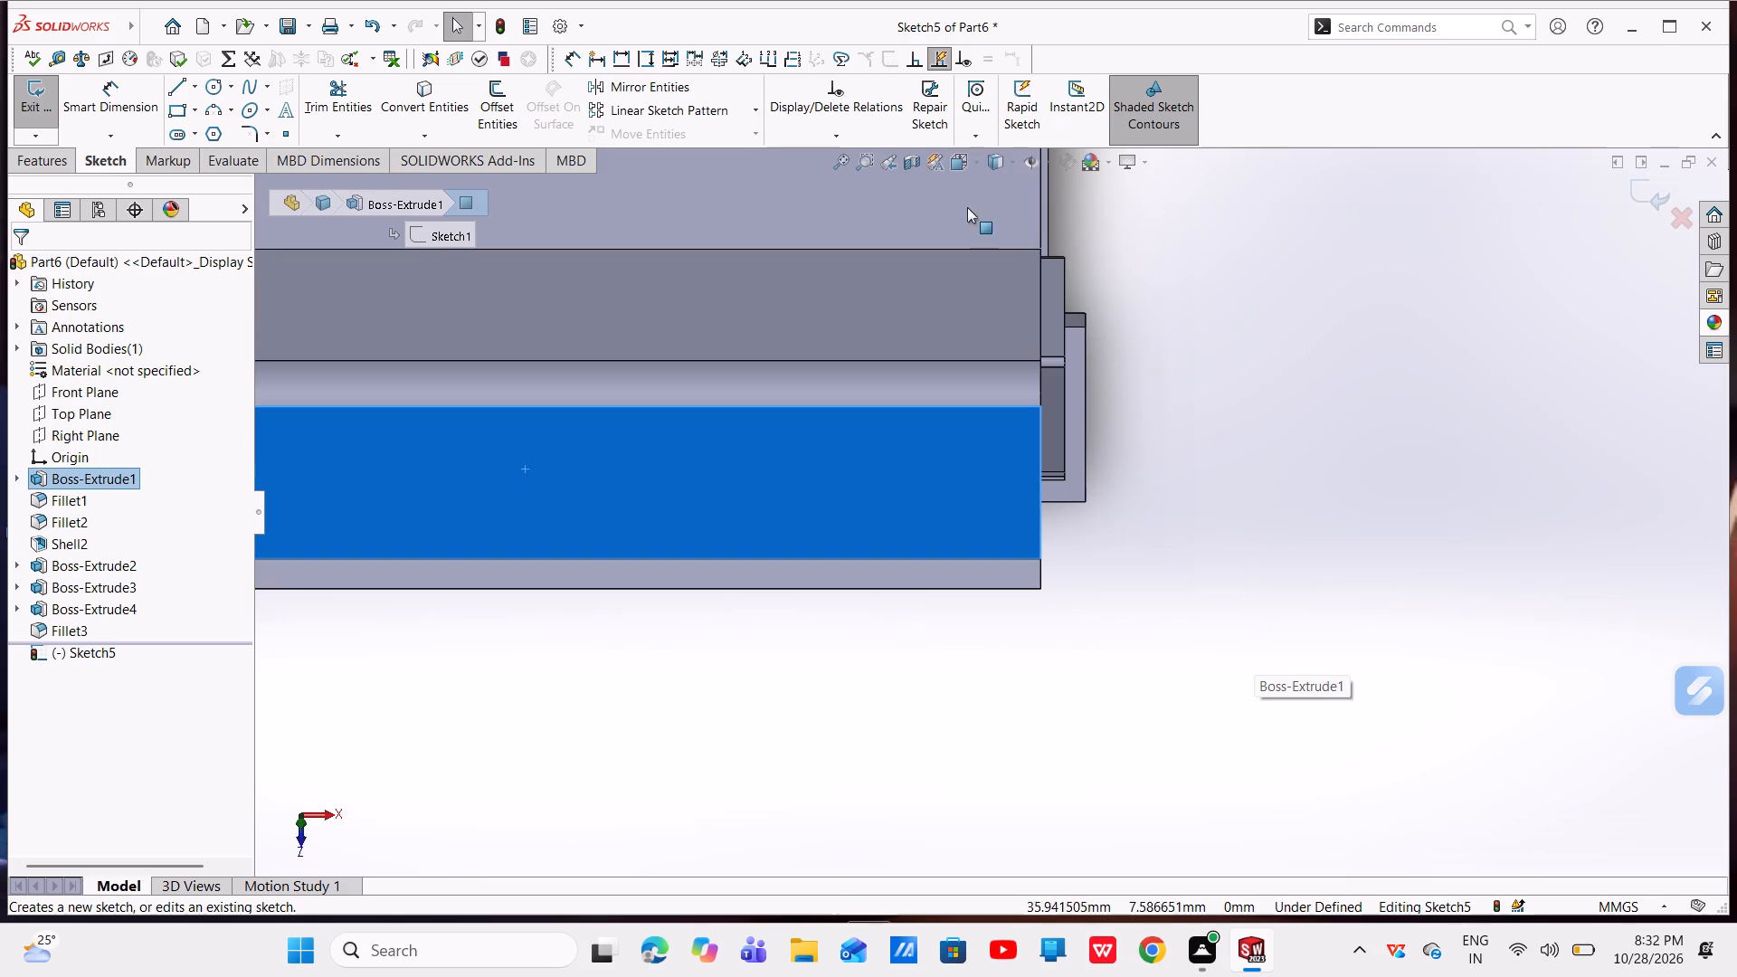
# Set the display style to Hidden Lines Removed.
pyautogui.click(1015, 164)
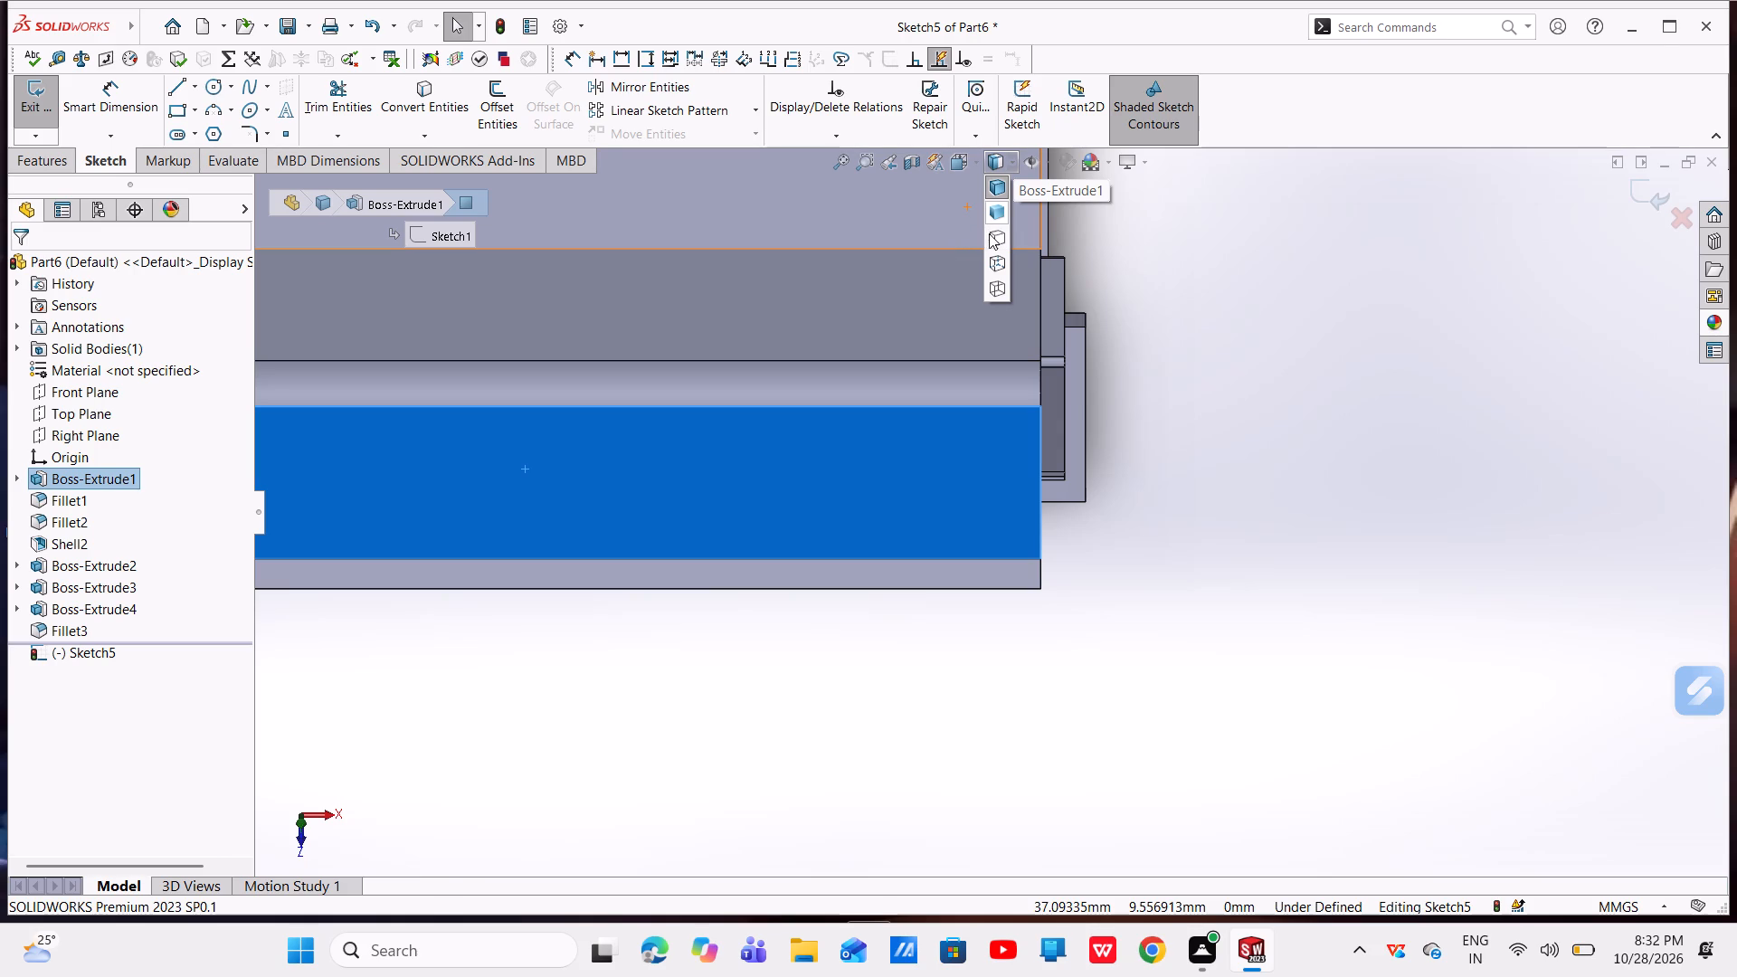
pyautogui.click(991, 256)
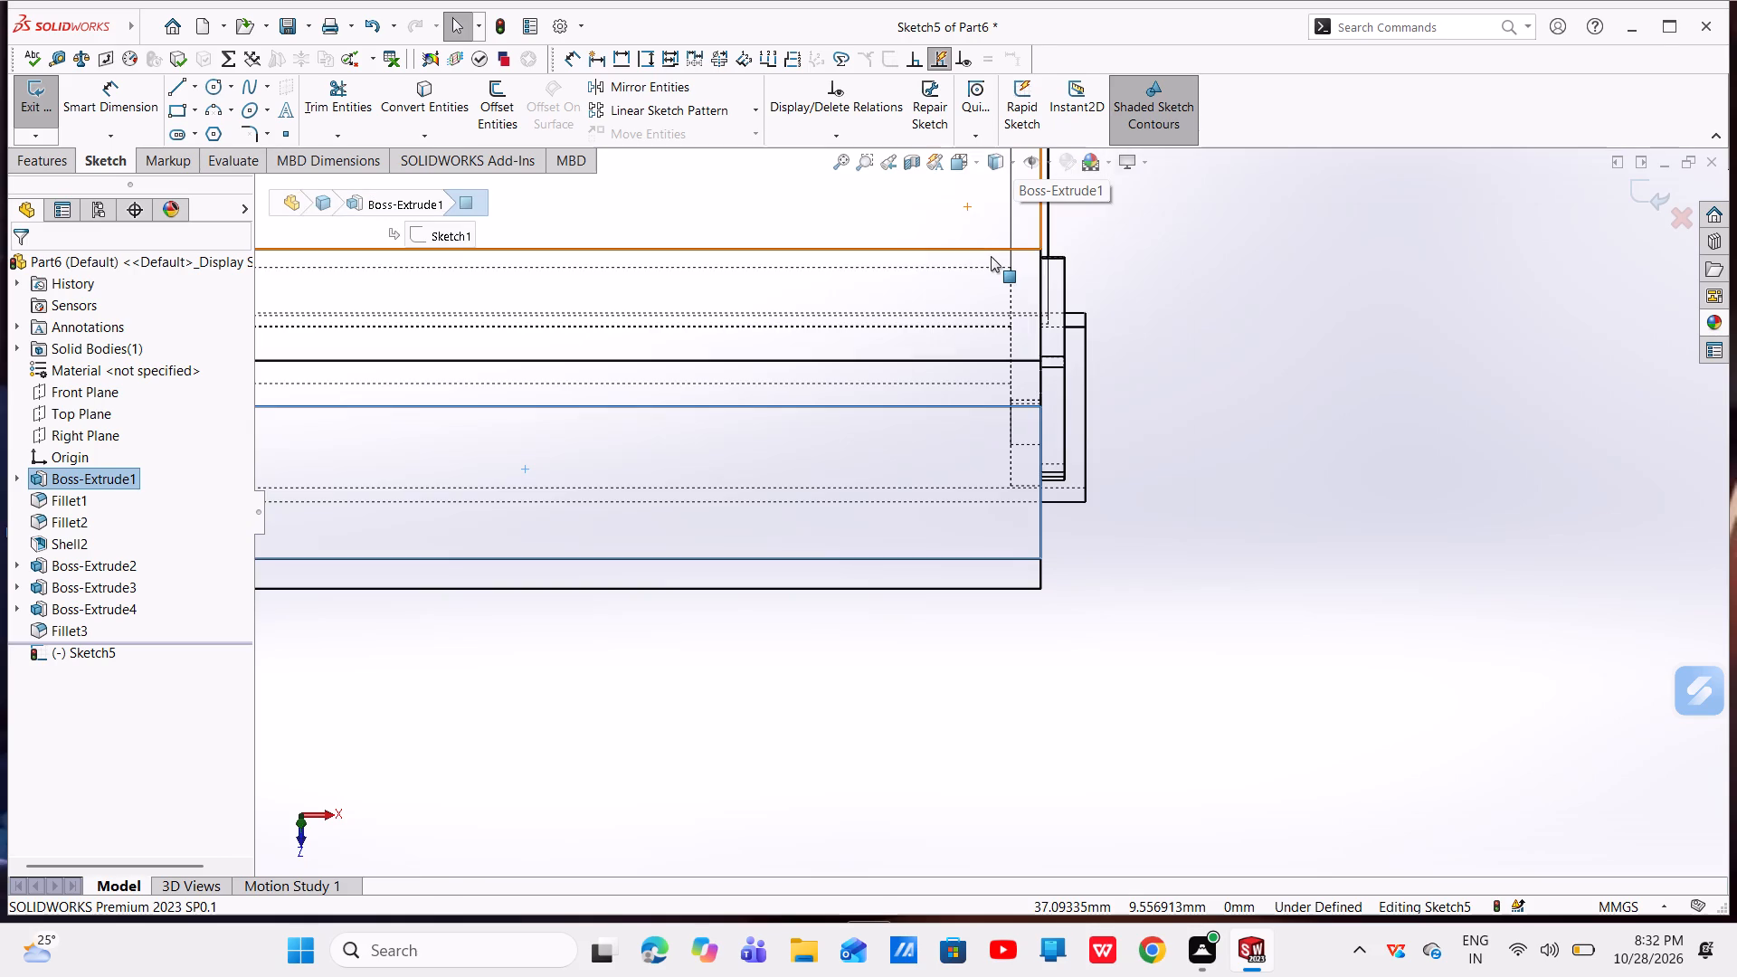
pyautogui.click(1016, 167)
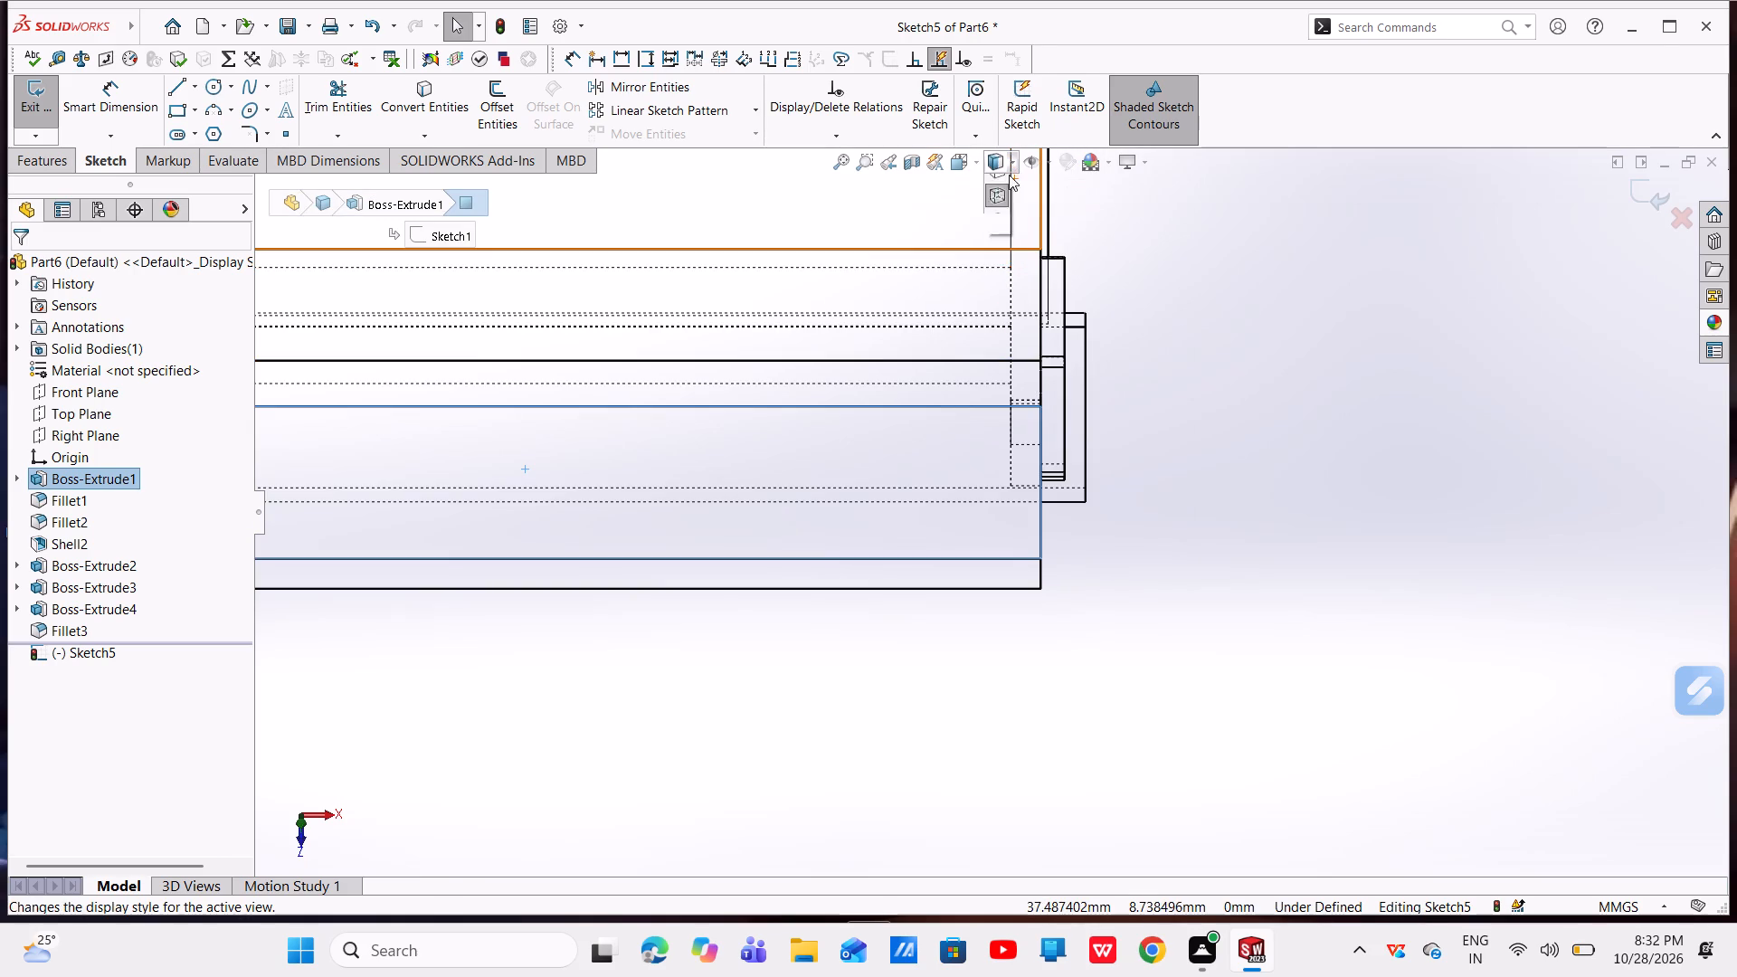
pyautogui.click(991, 235)
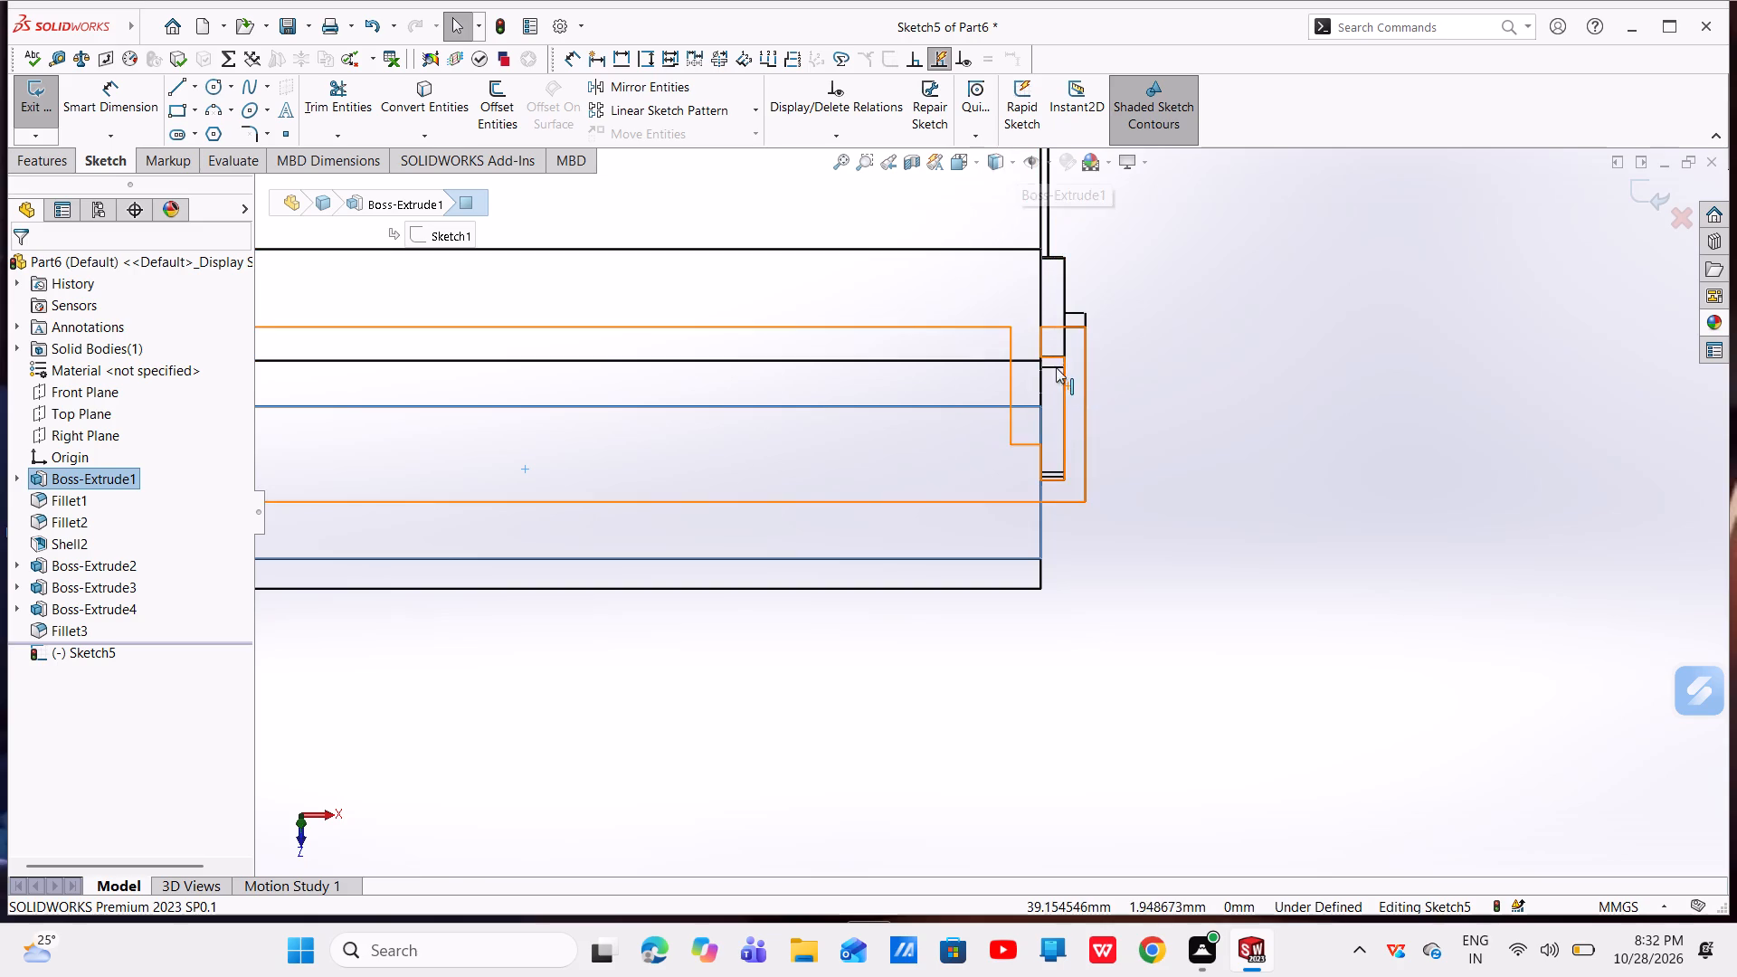
pyautogui.scroll(3, 1039, 341)
pyautogui.scroll(-4, 963, 445)
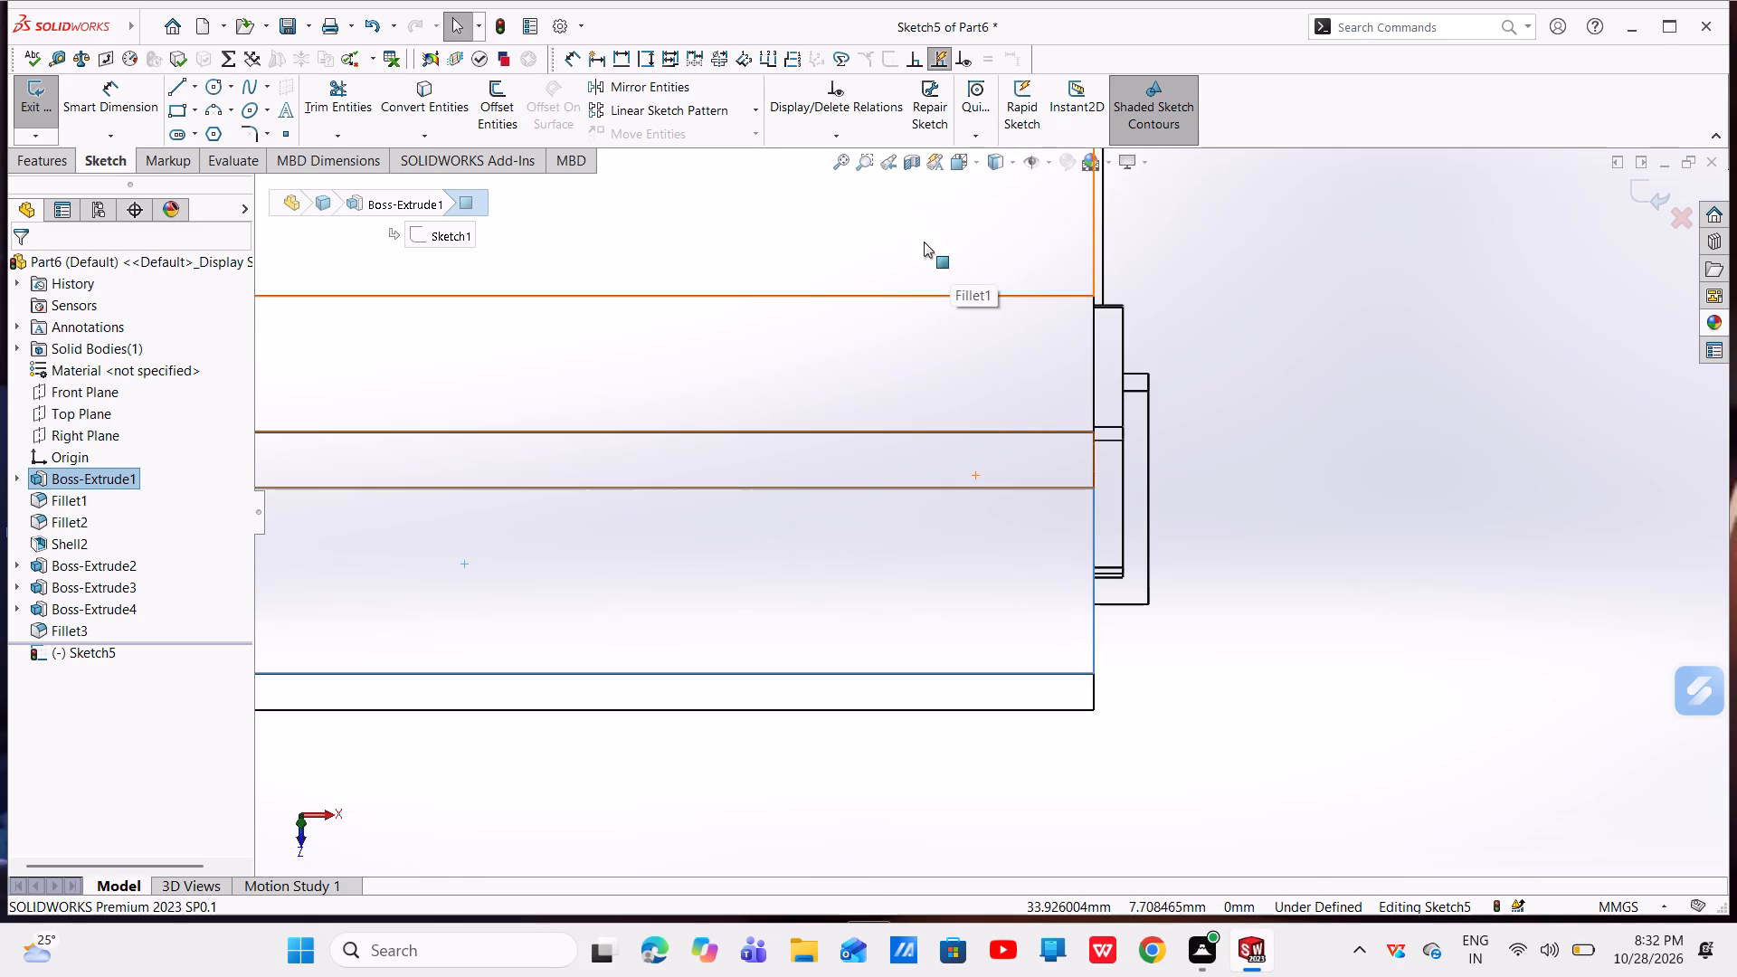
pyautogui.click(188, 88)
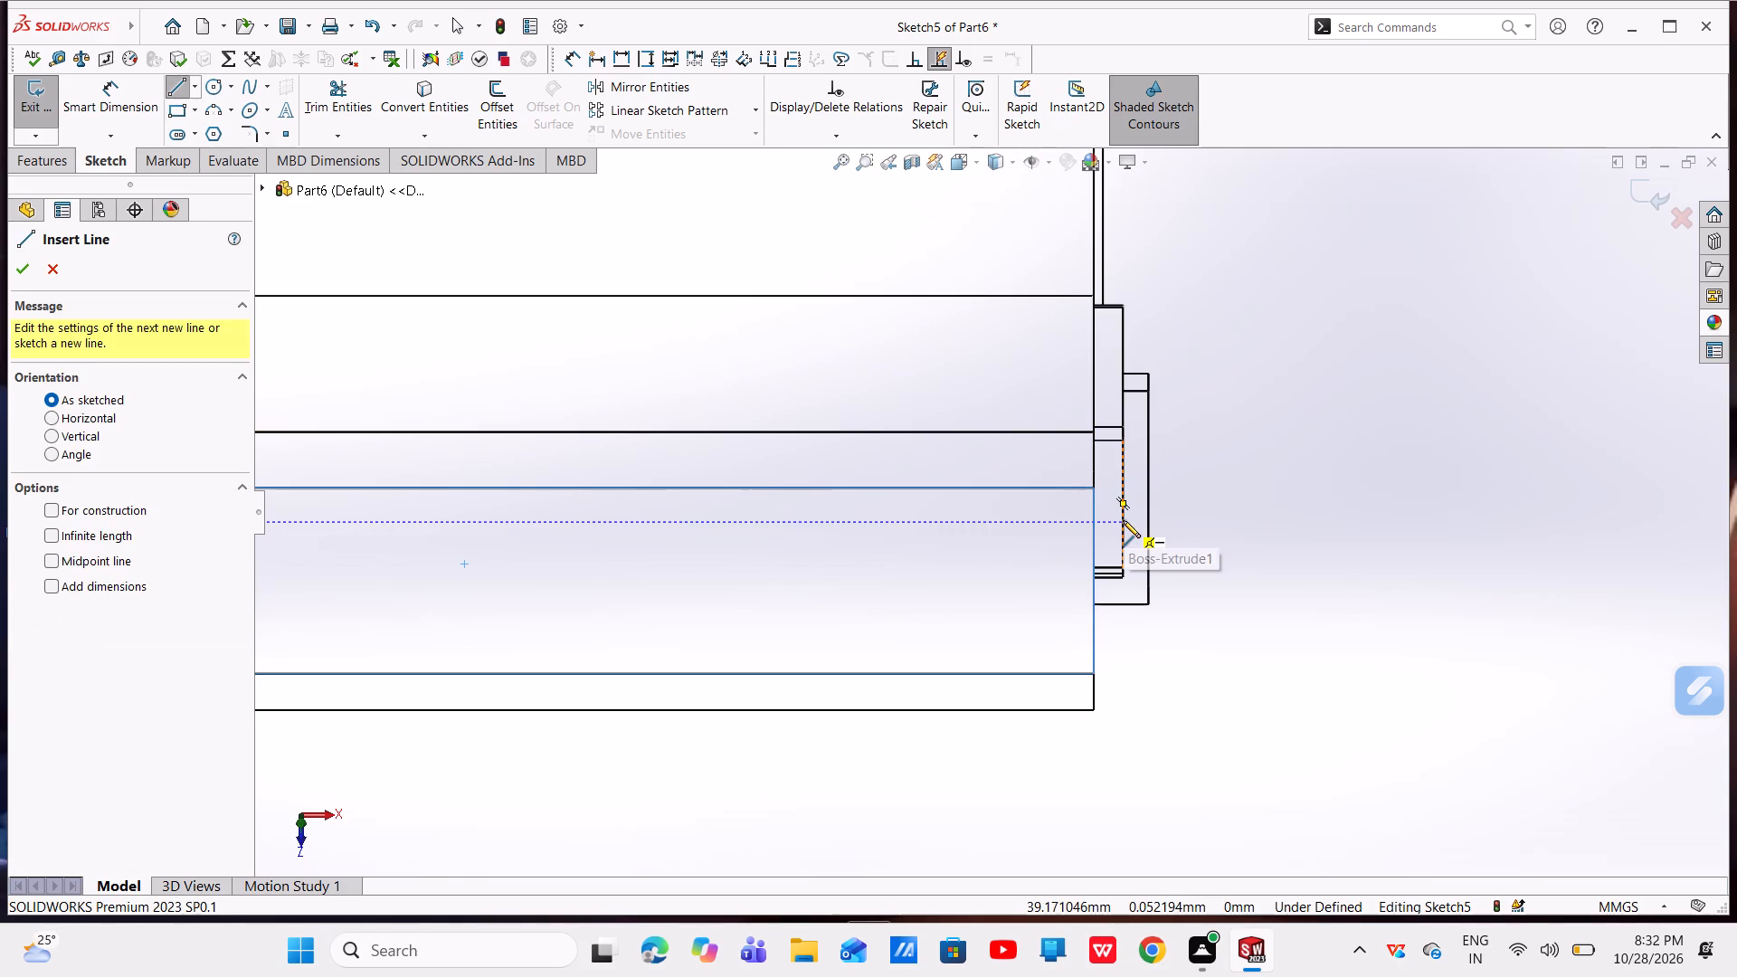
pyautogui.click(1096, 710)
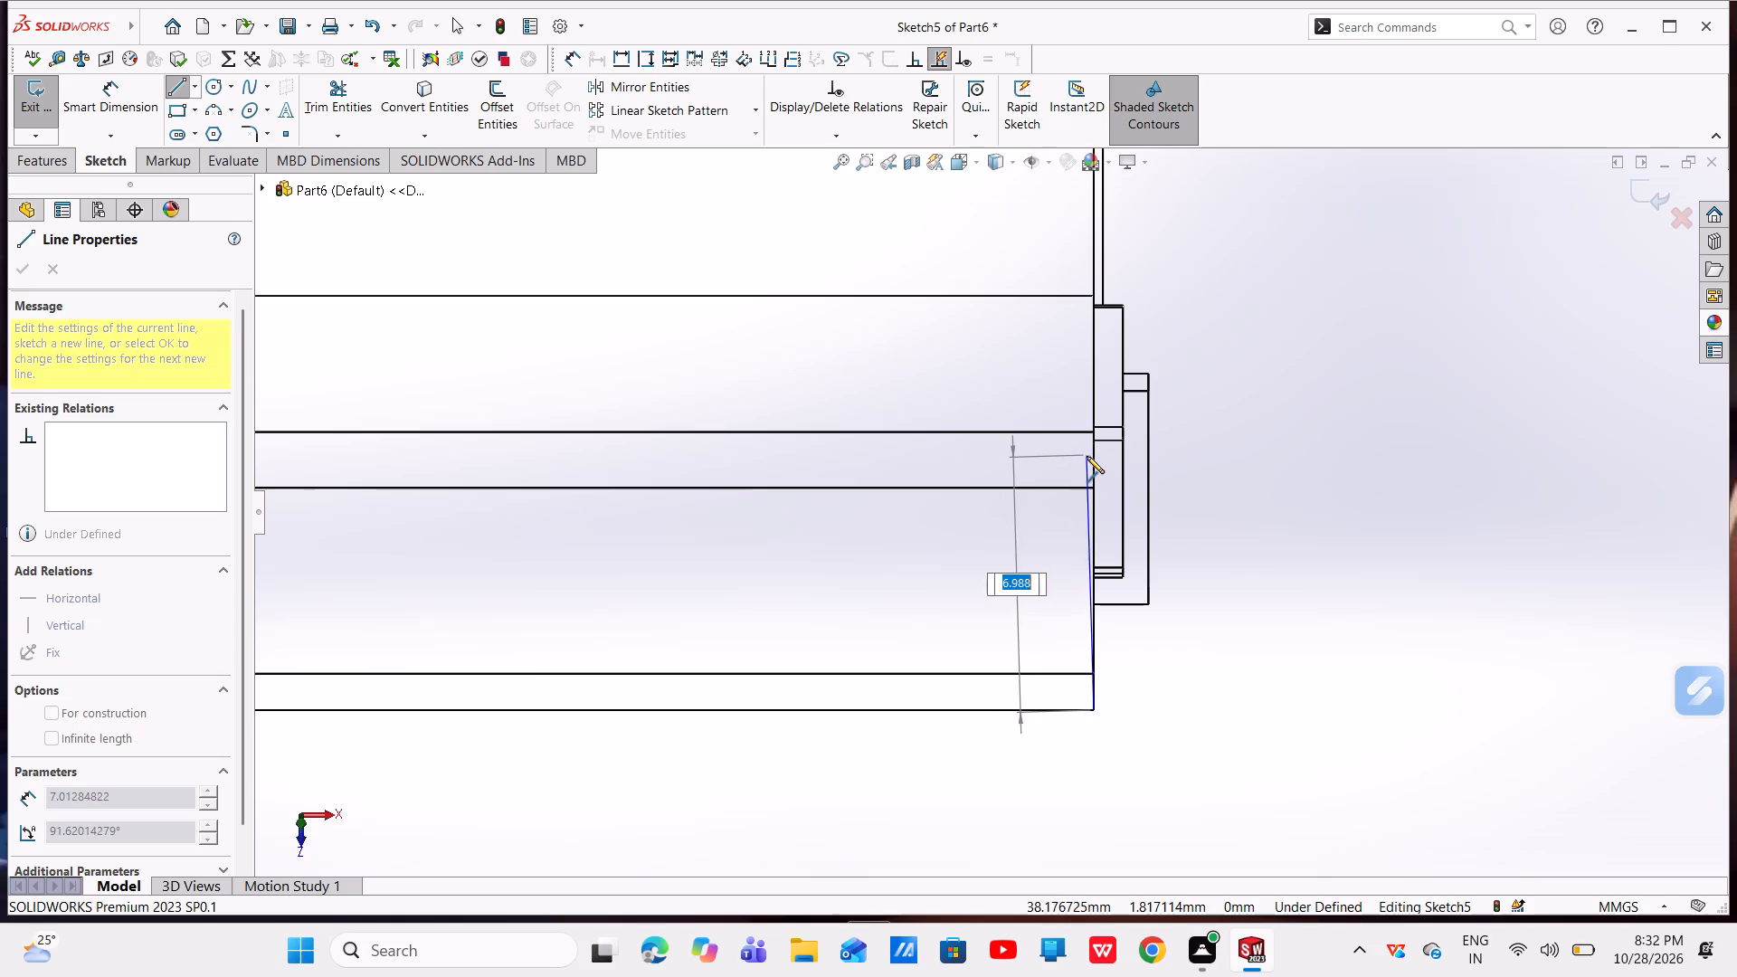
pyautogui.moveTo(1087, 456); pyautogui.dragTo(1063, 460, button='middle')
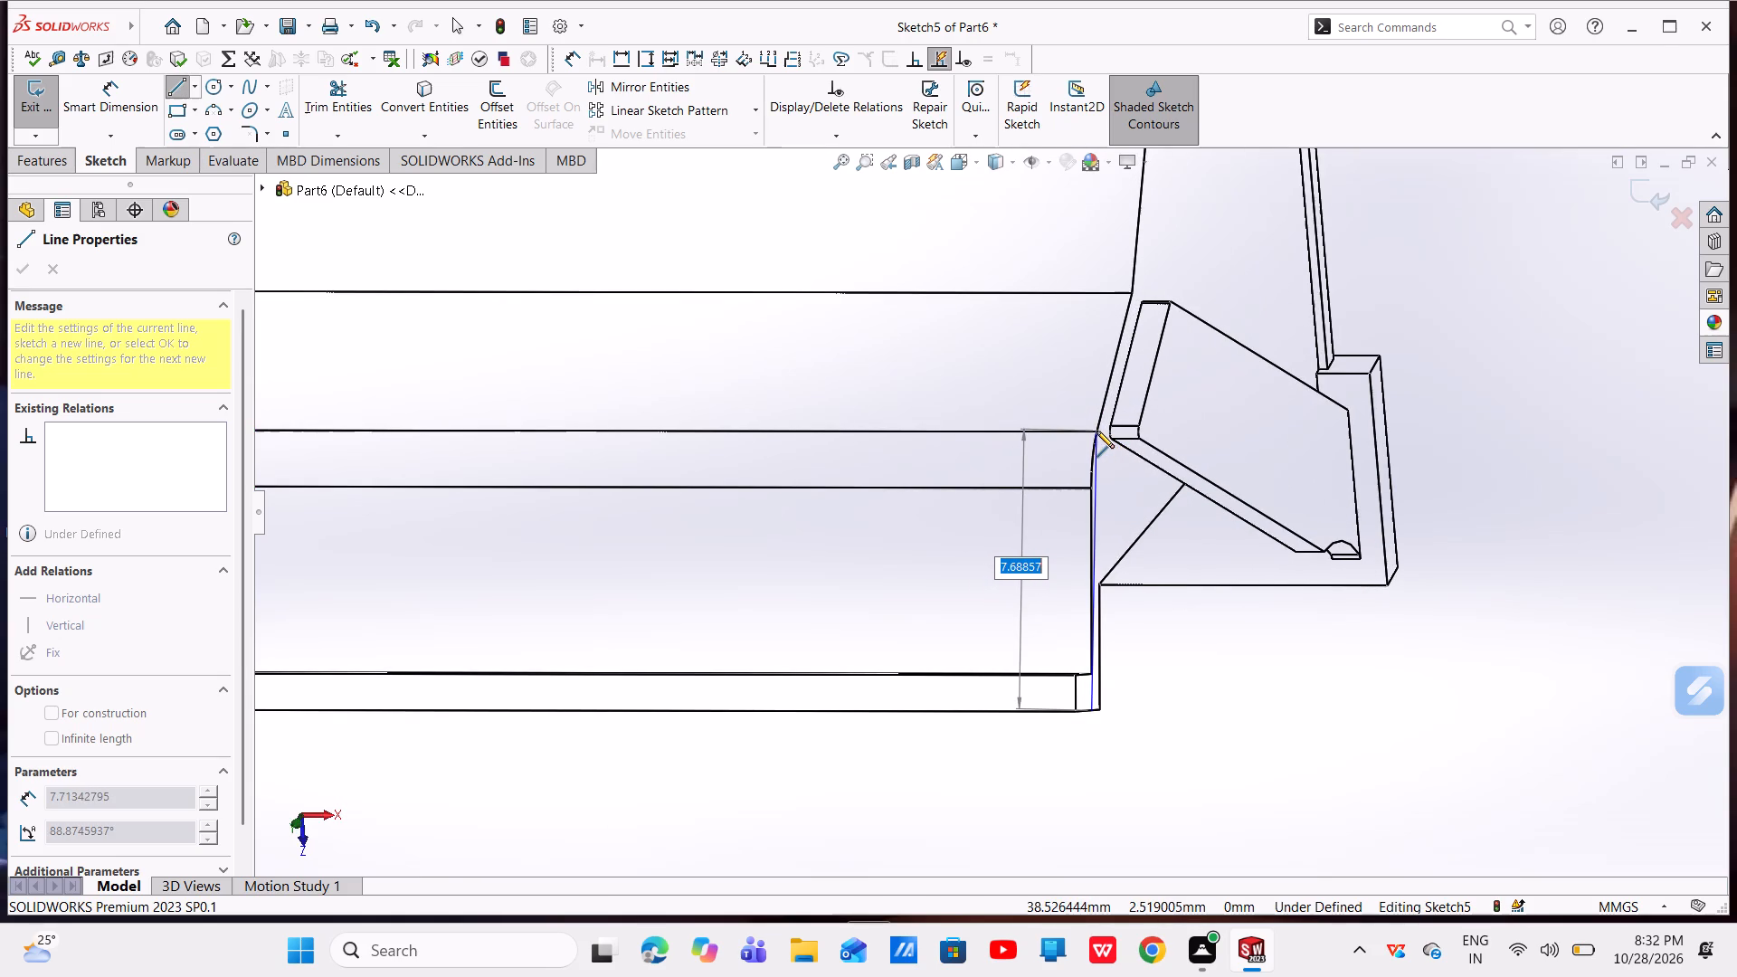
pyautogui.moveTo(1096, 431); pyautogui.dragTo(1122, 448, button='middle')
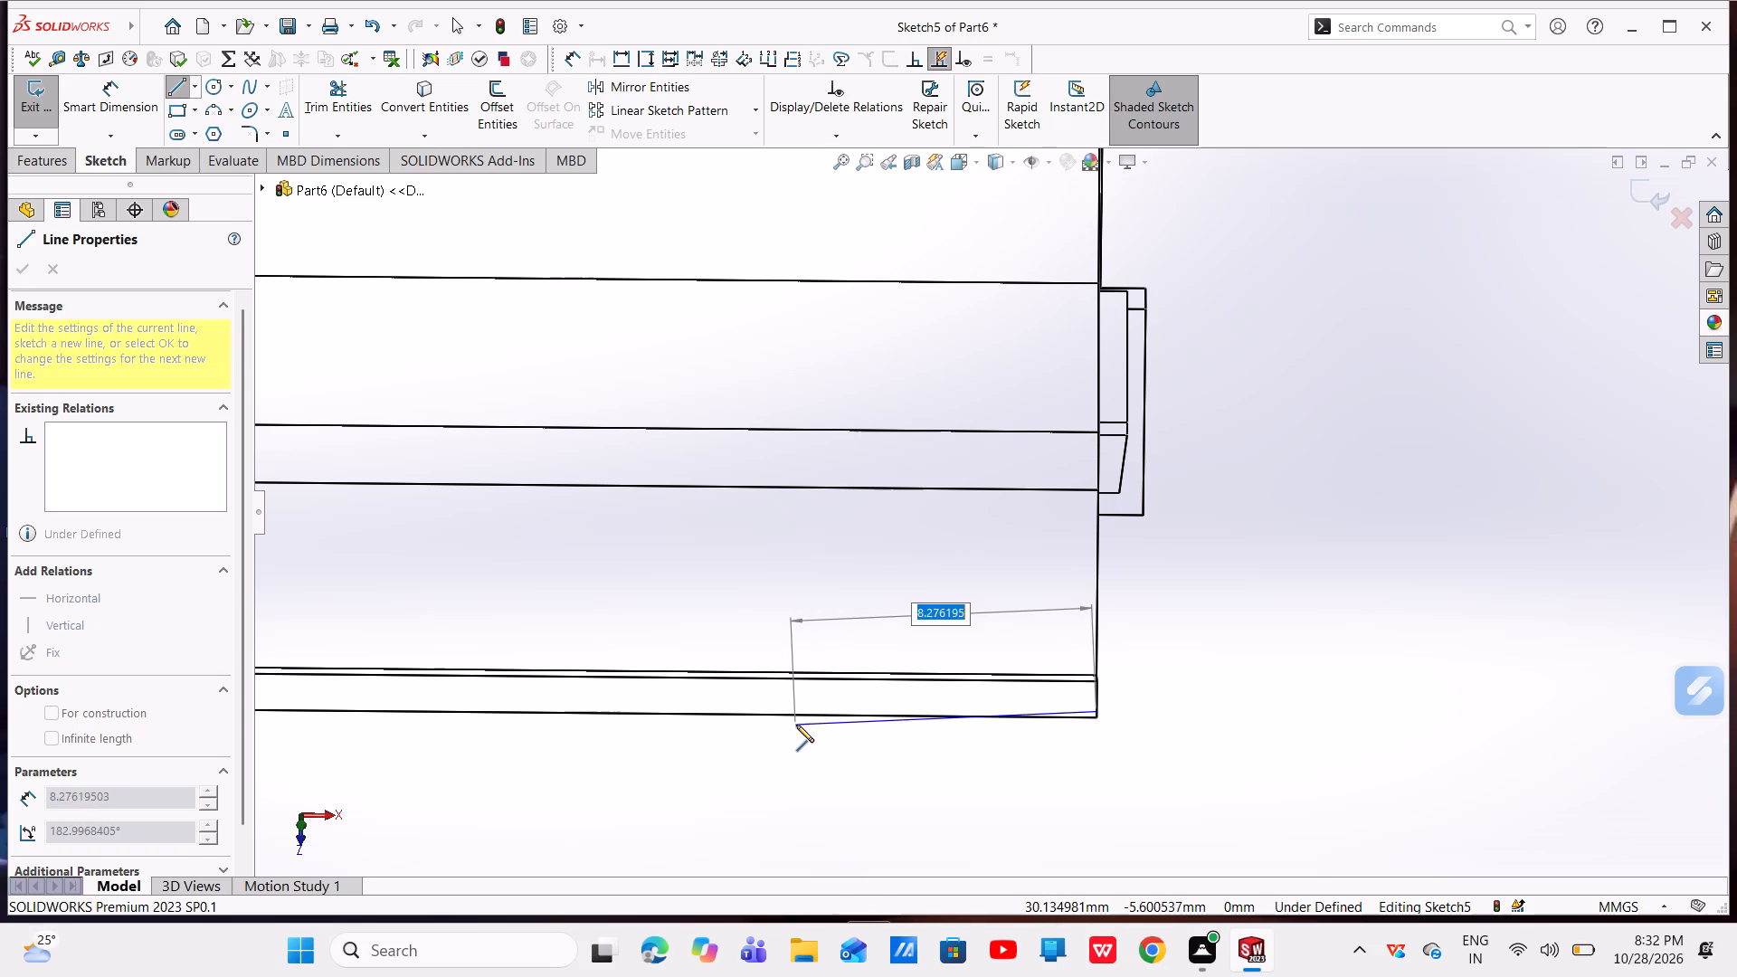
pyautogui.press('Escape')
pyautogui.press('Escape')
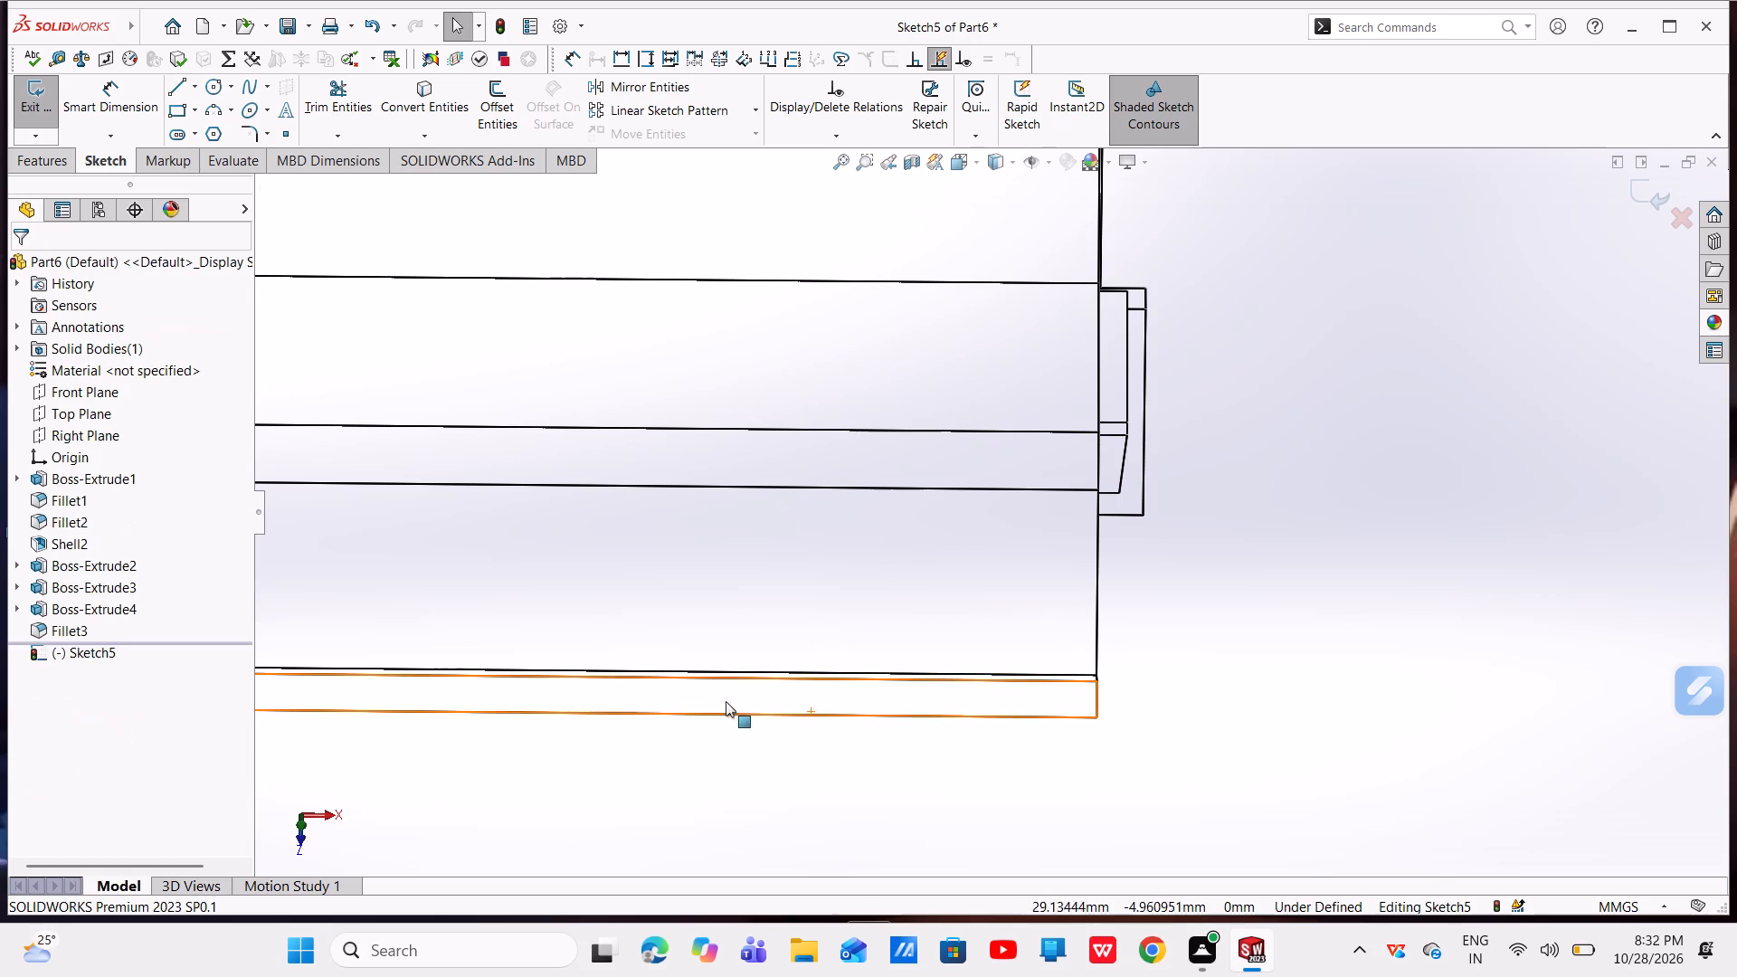
# Sketch a closed triangle at the lip's outer corner on the rib side, about 3 mm along the front edge with a 4.7 mm slanted line.
pyautogui.click(73, 649)
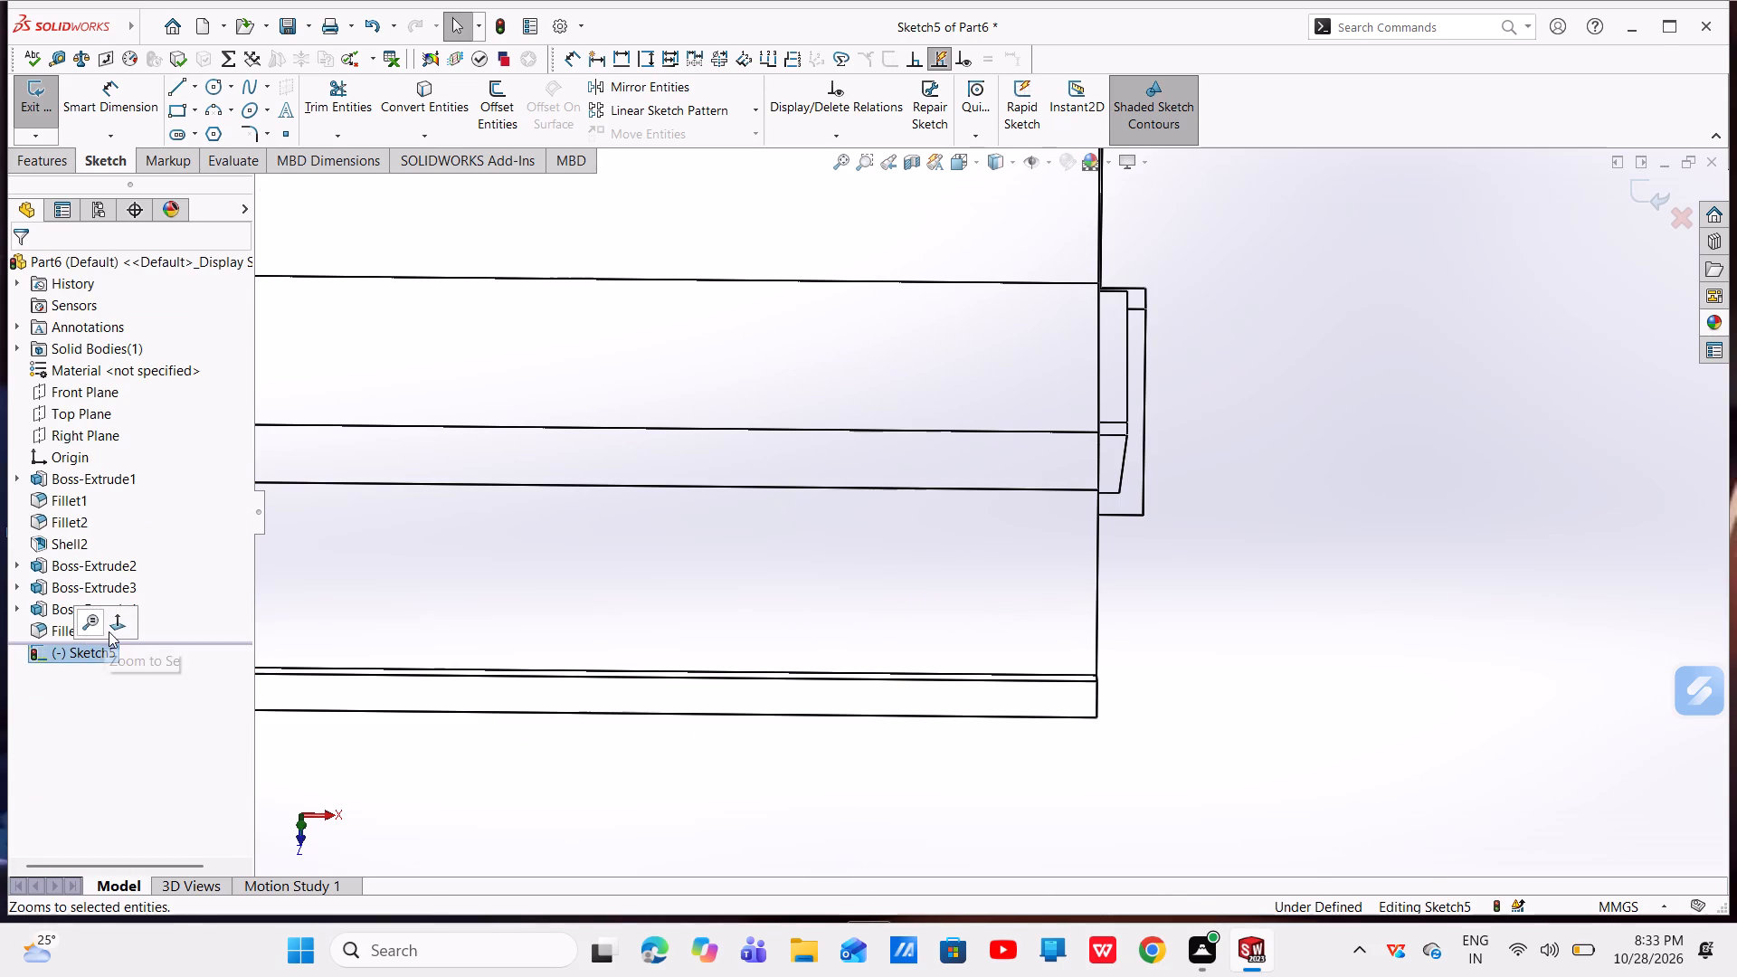
pyautogui.click(110, 631)
pyautogui.scroll(-6, 1419, 603)
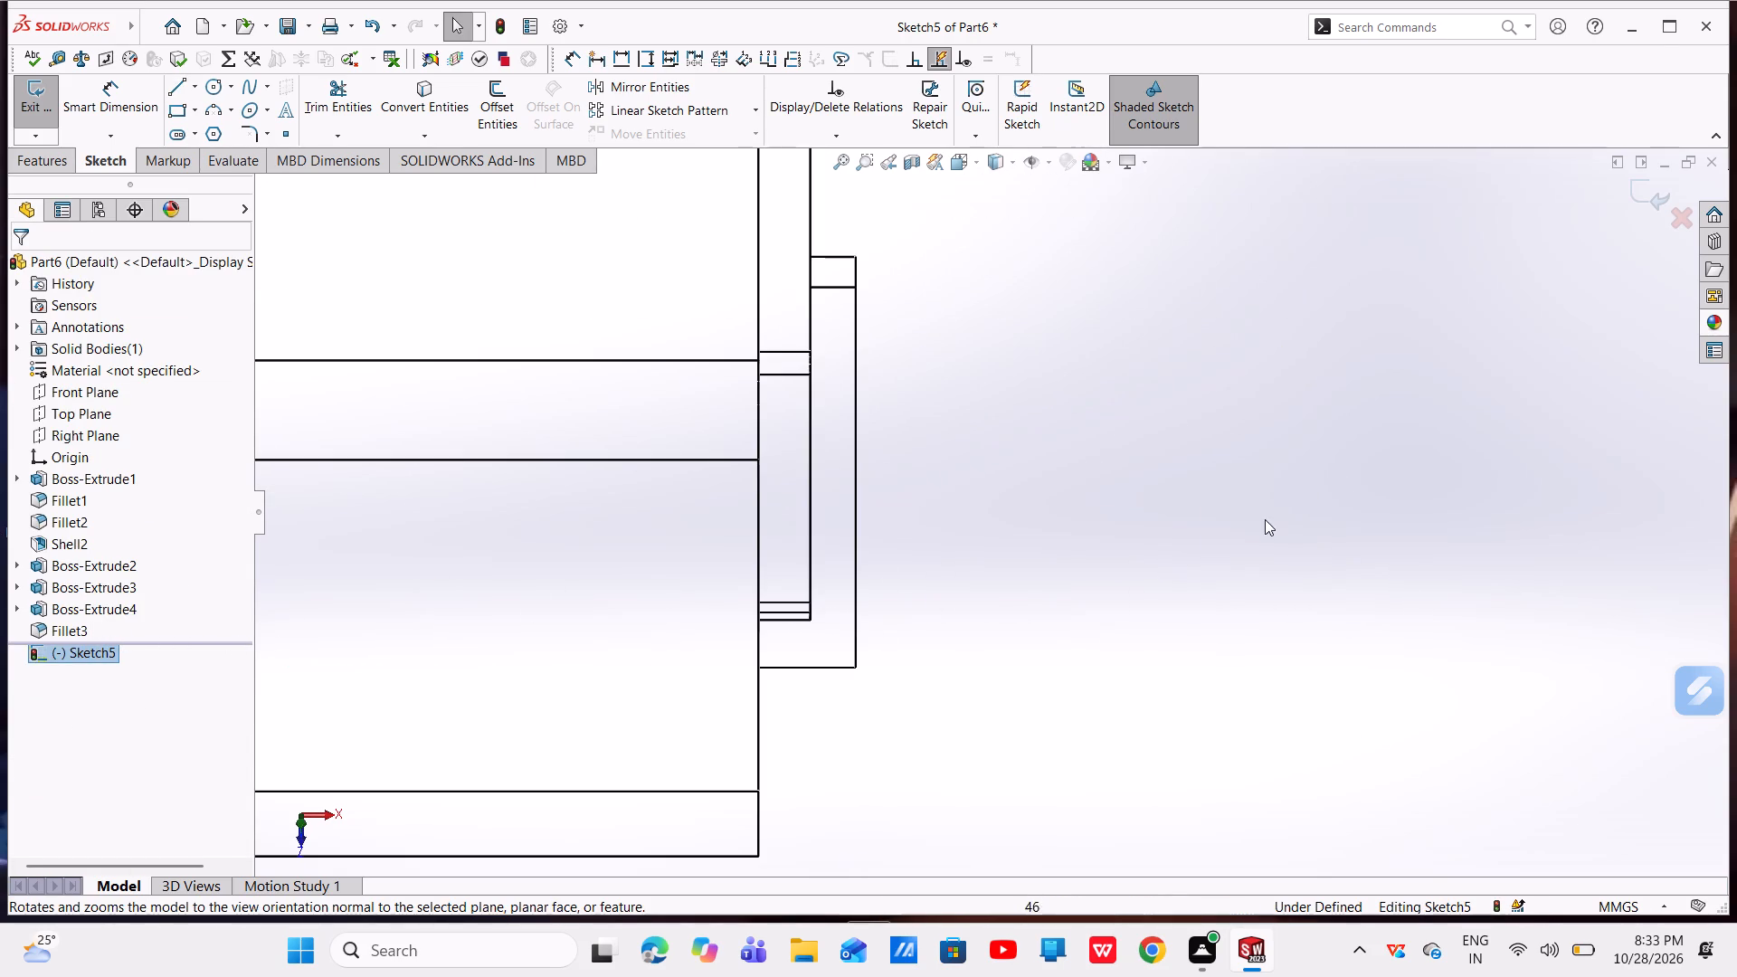
pyautogui.press('Escape')
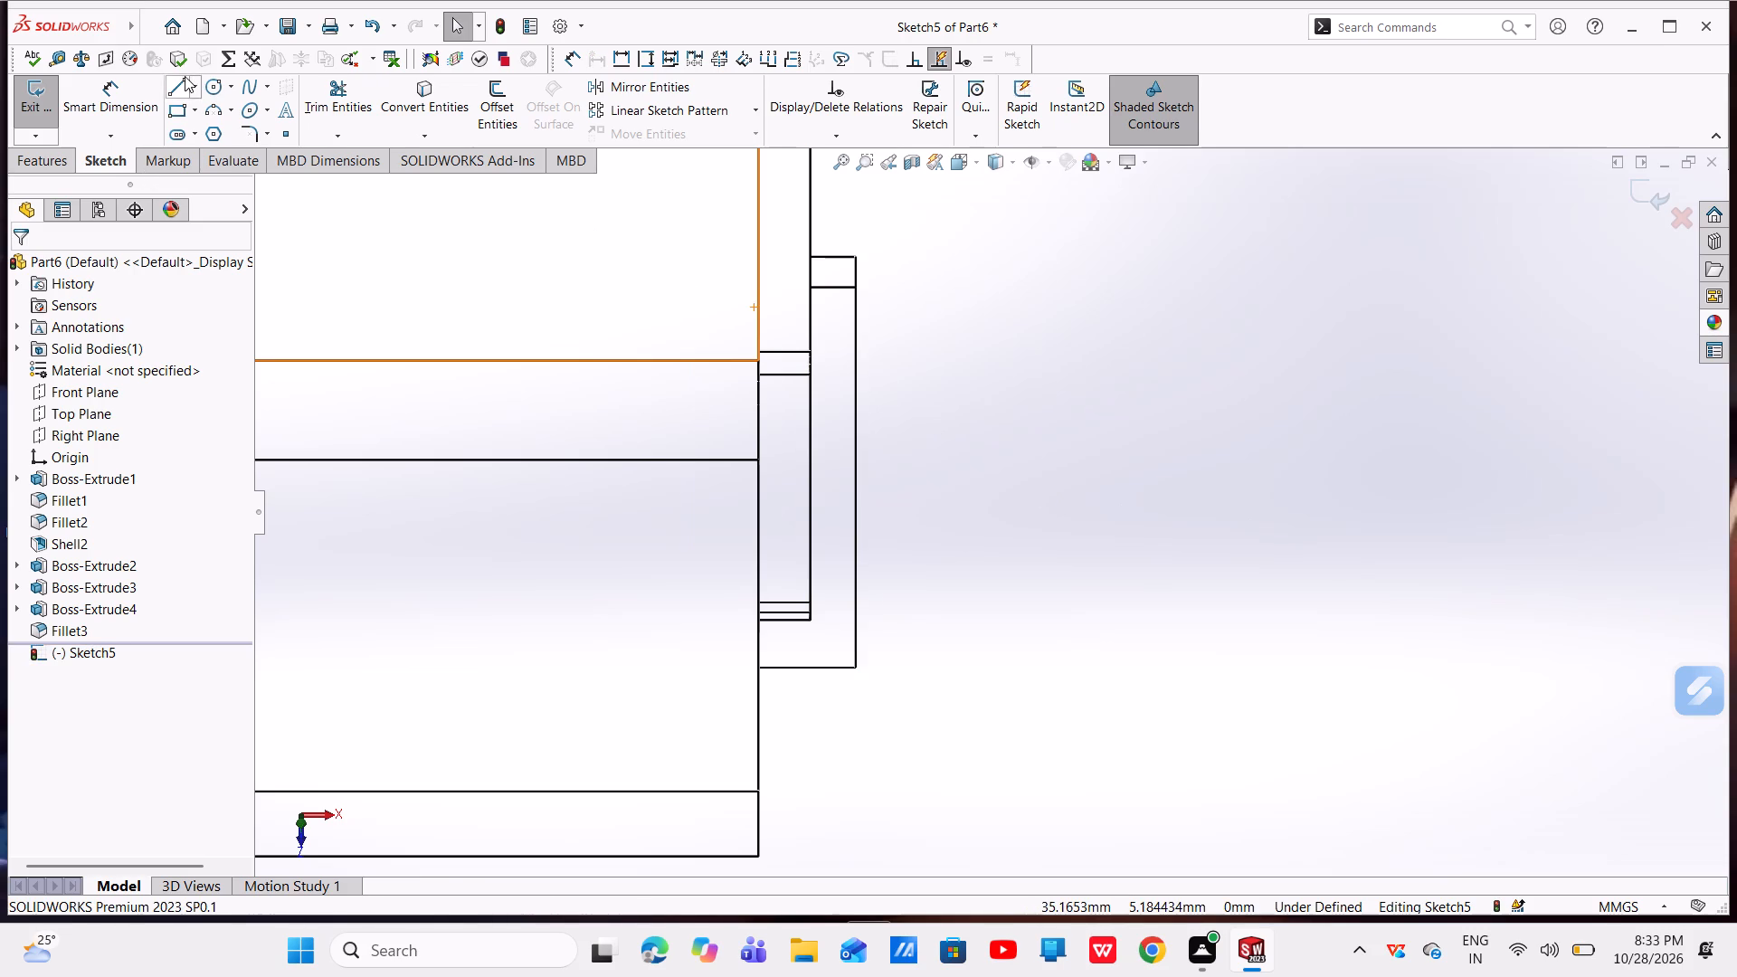
pyautogui.click(169, 91)
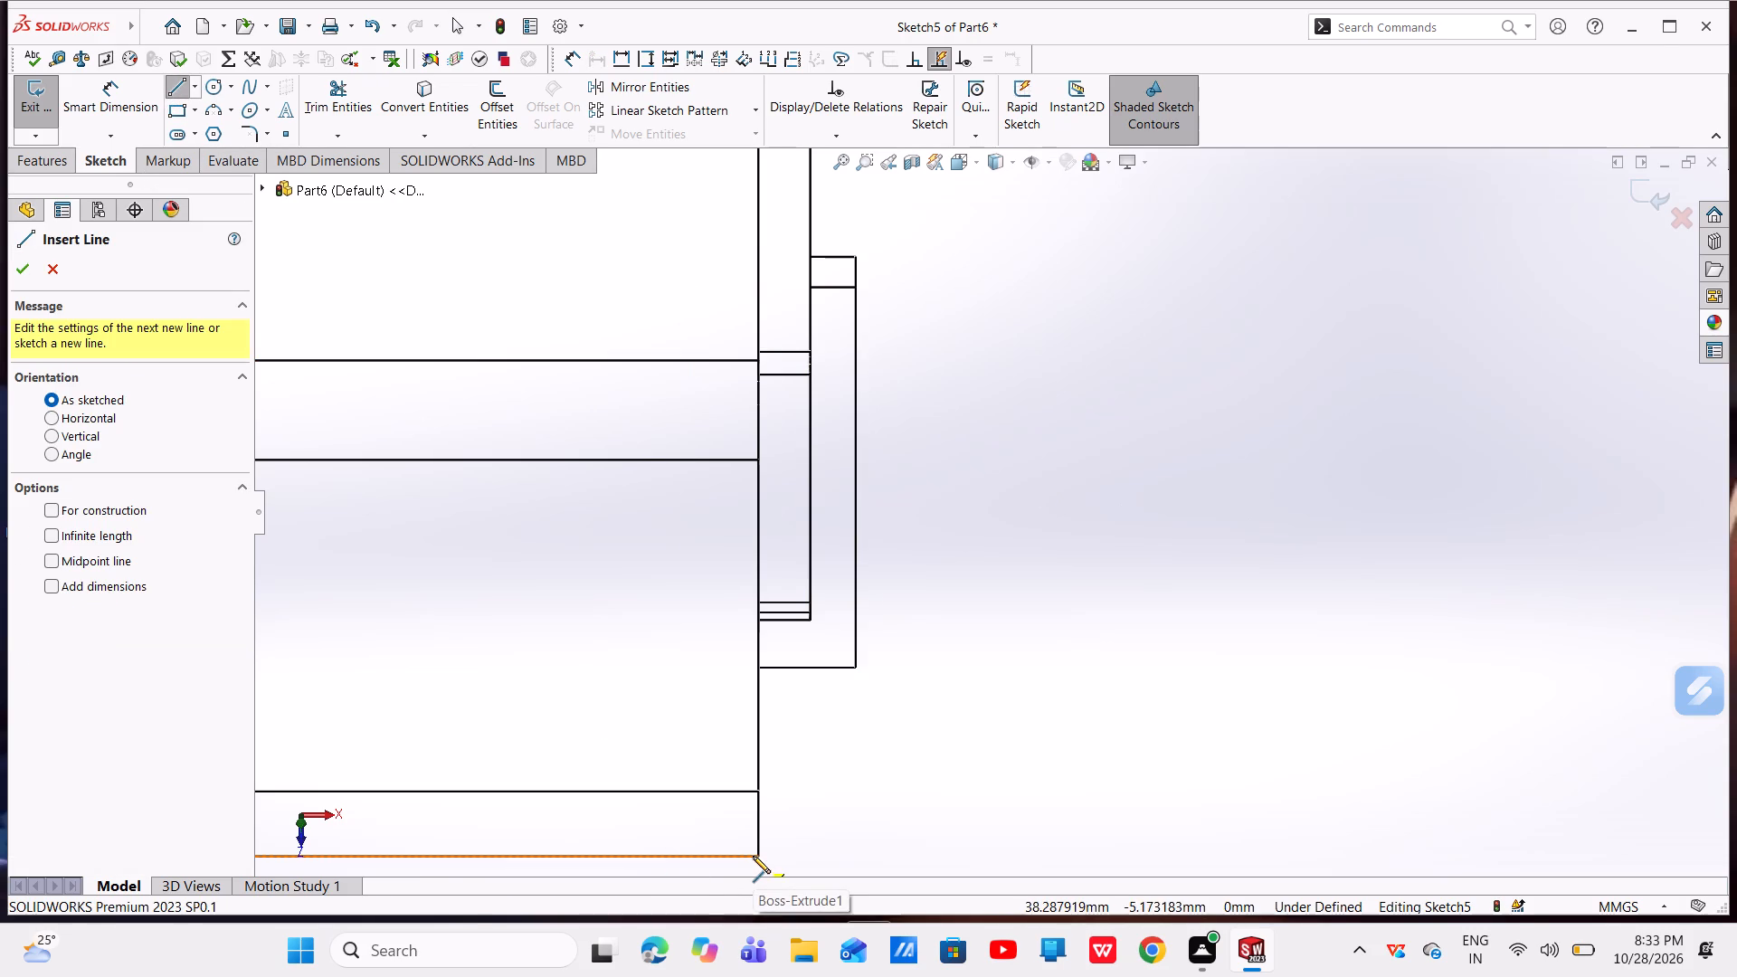
pyautogui.click(759, 856)
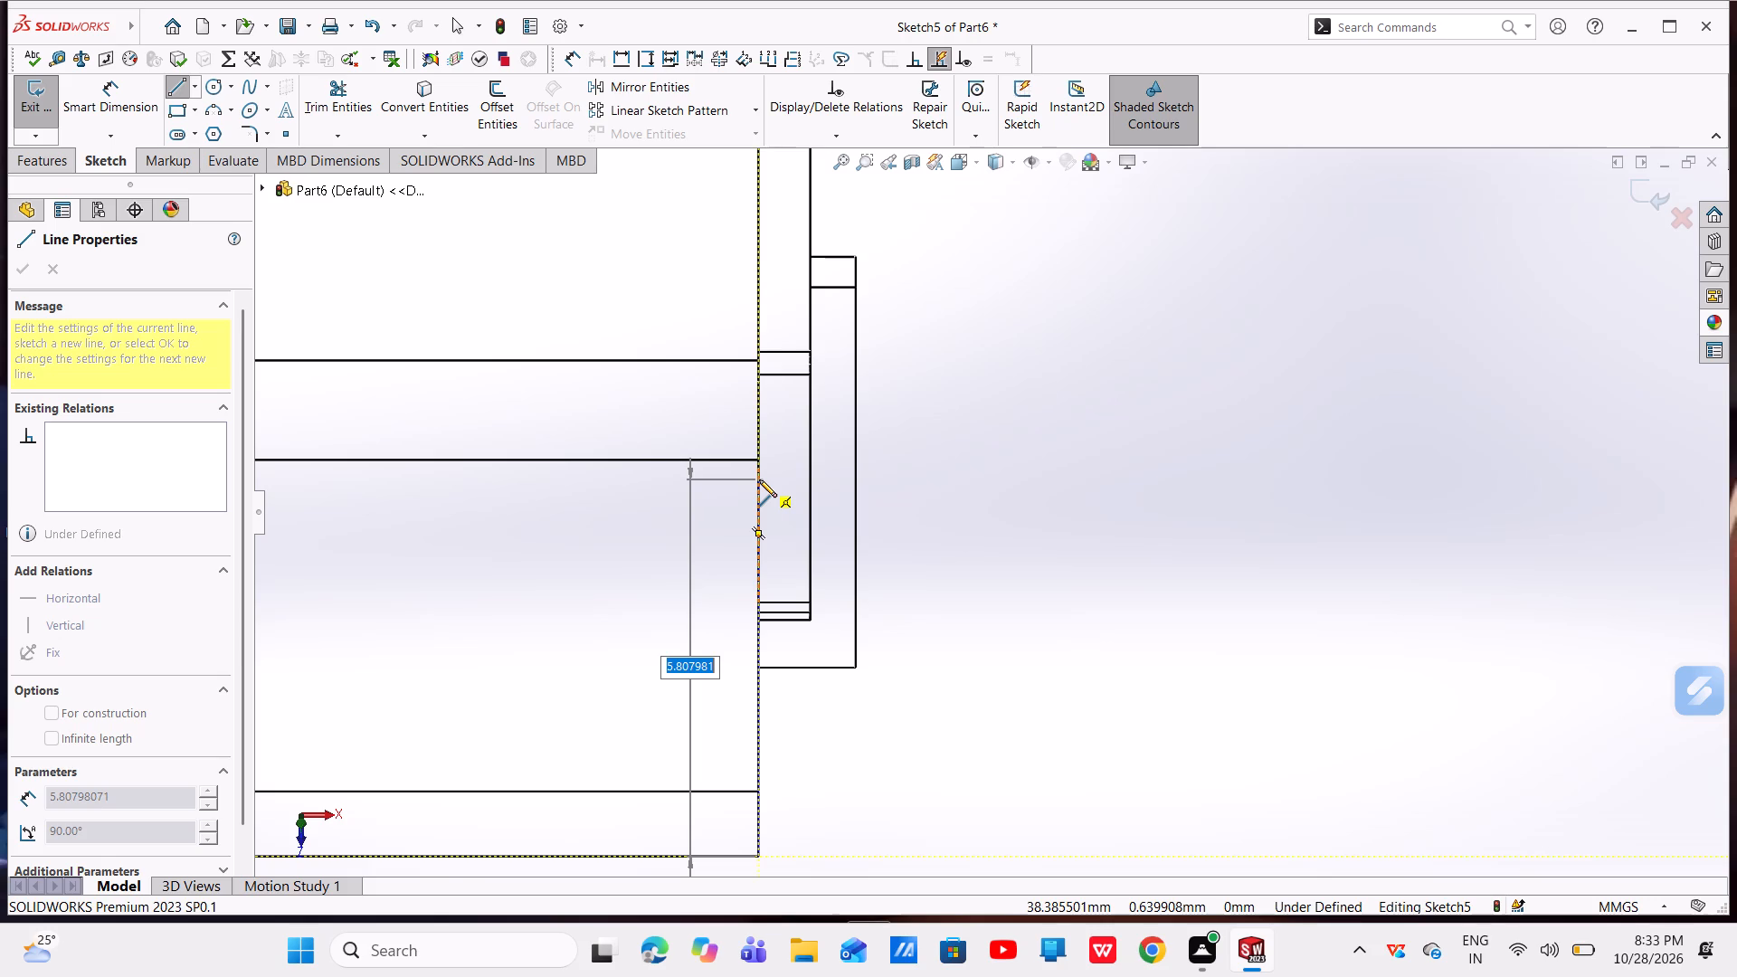
pyautogui.click(754, 625)
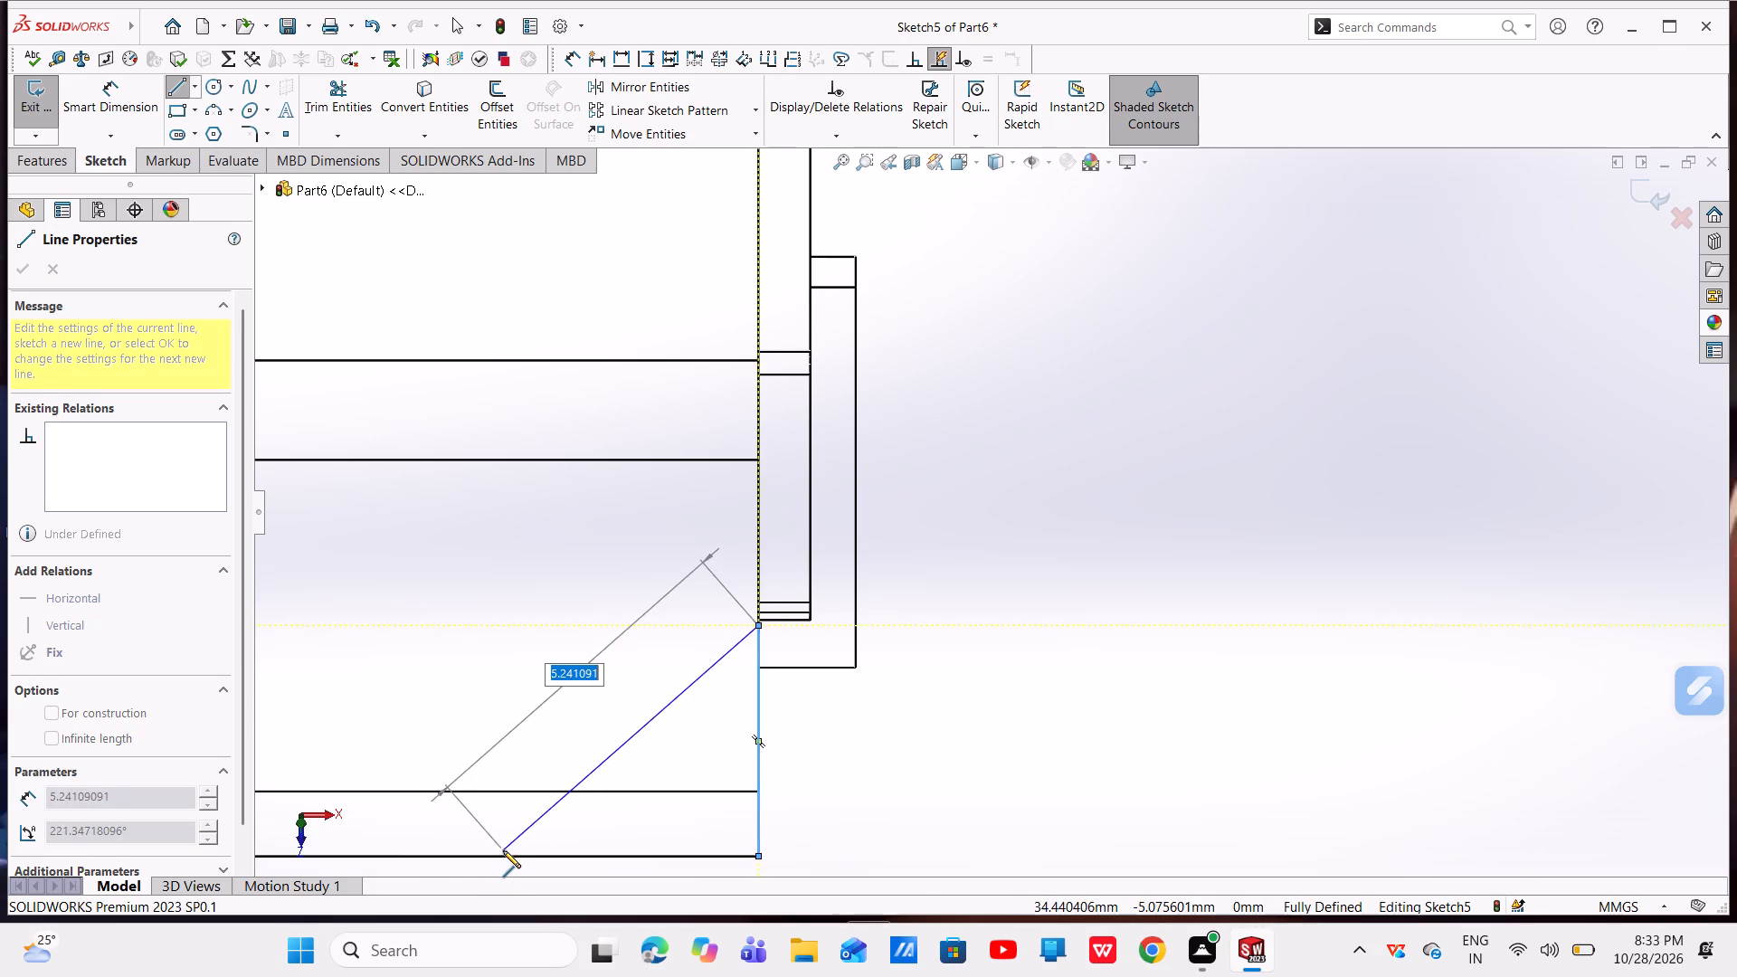
pyautogui.scroll(4, 548, 820)
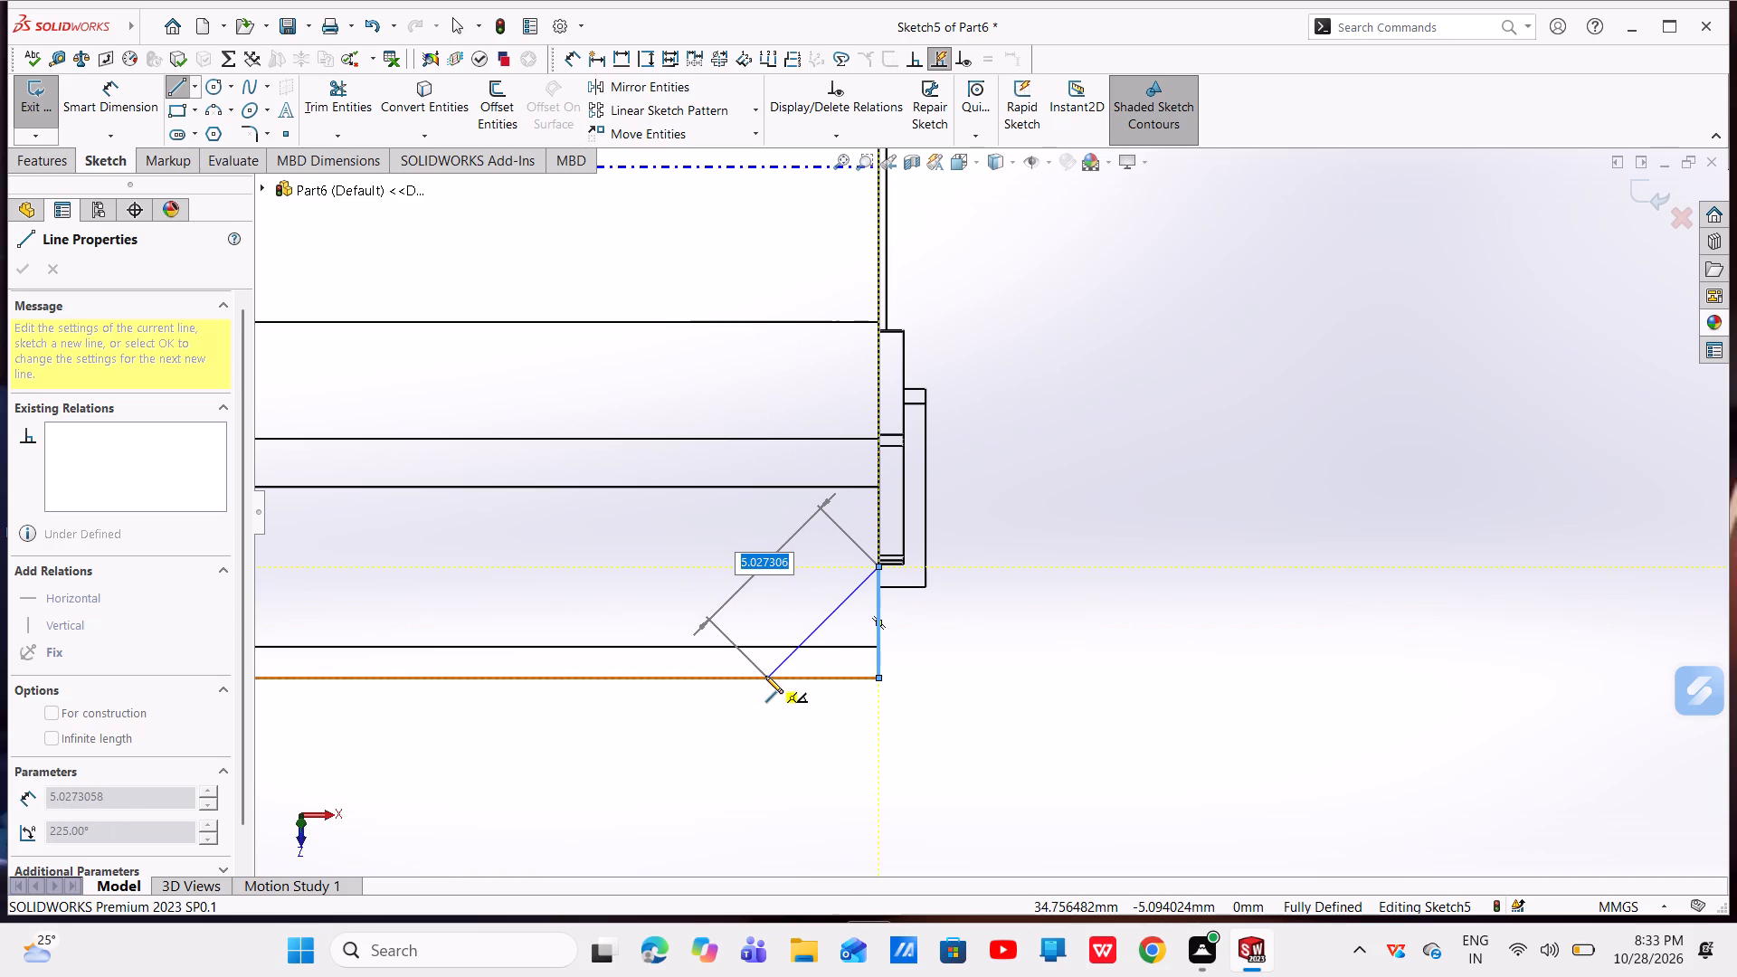
pyautogui.scroll(-5, 774, 685)
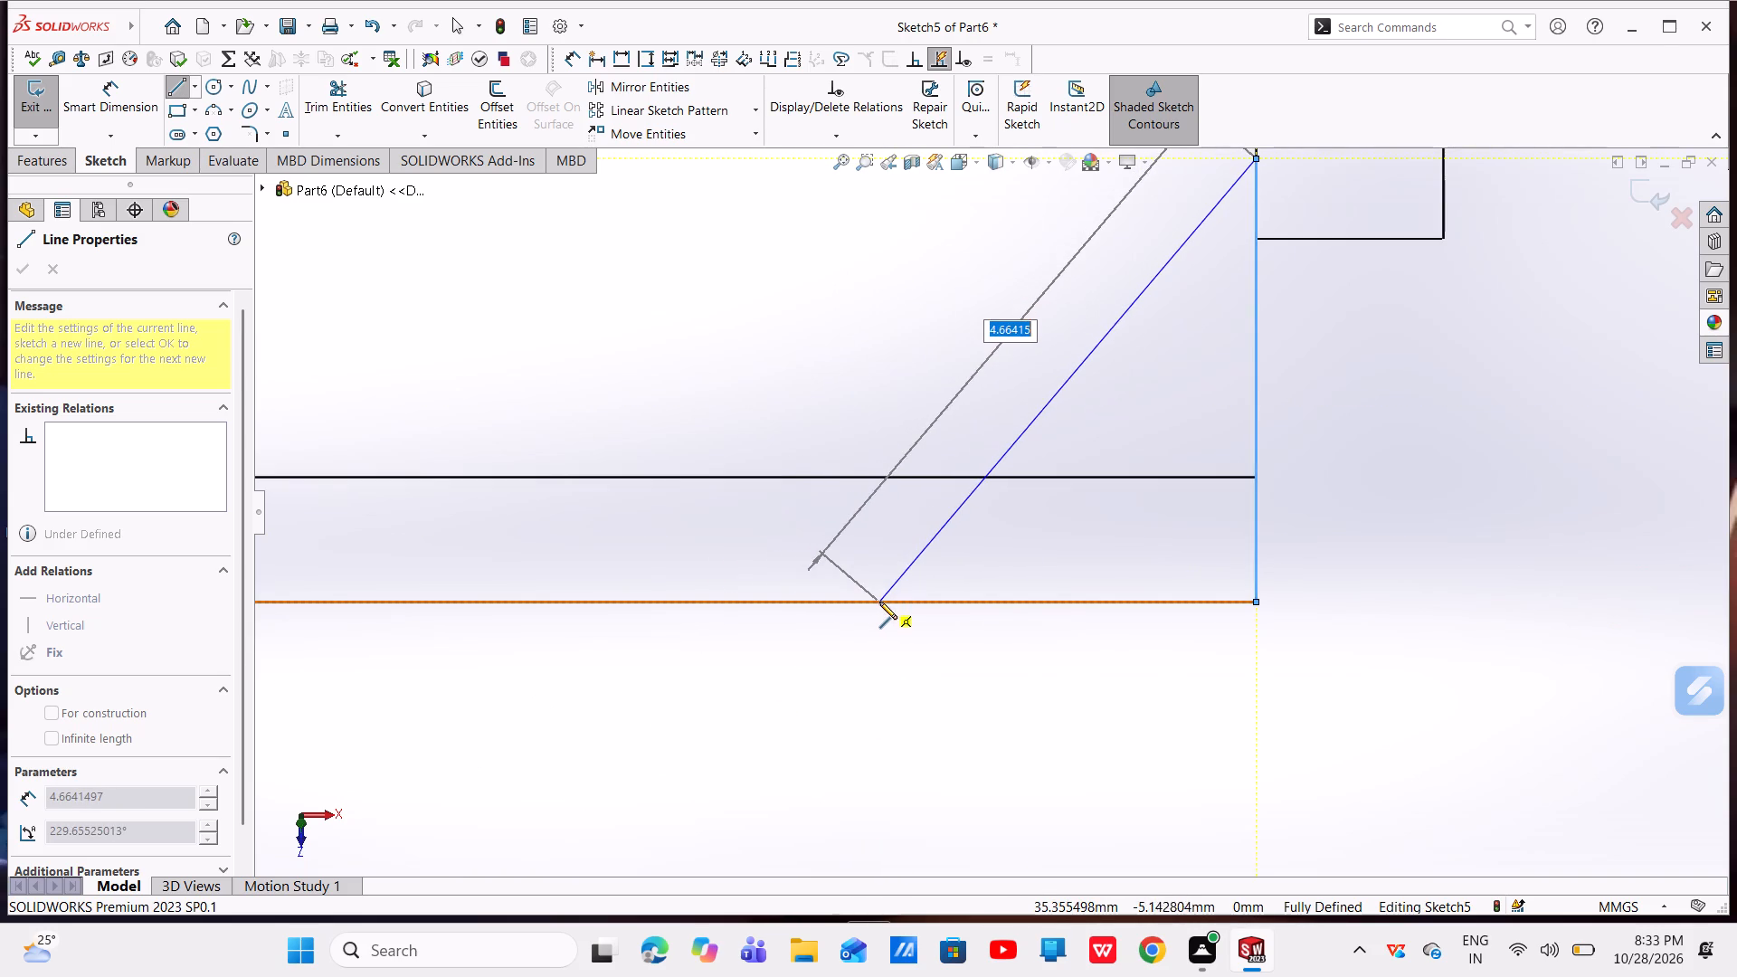
pyautogui.click(879, 602)
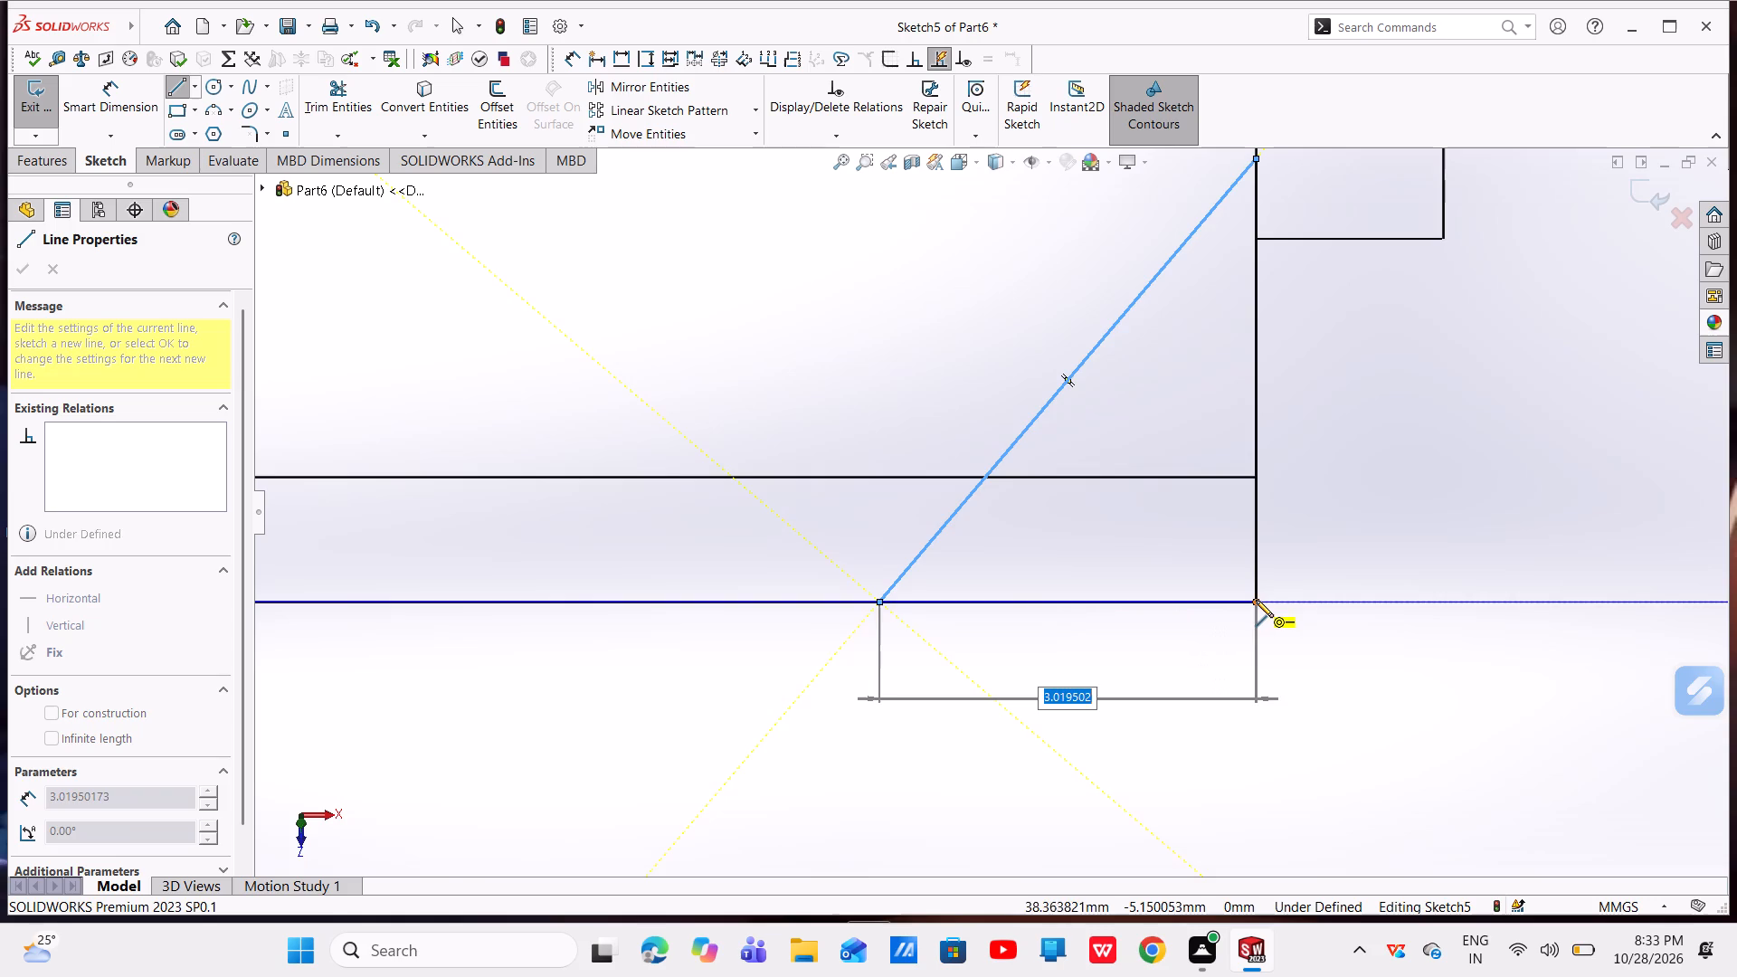
pyautogui.click(1256, 600)
pyautogui.rightClick(1256, 600)
pyautogui.click(1280, 614)
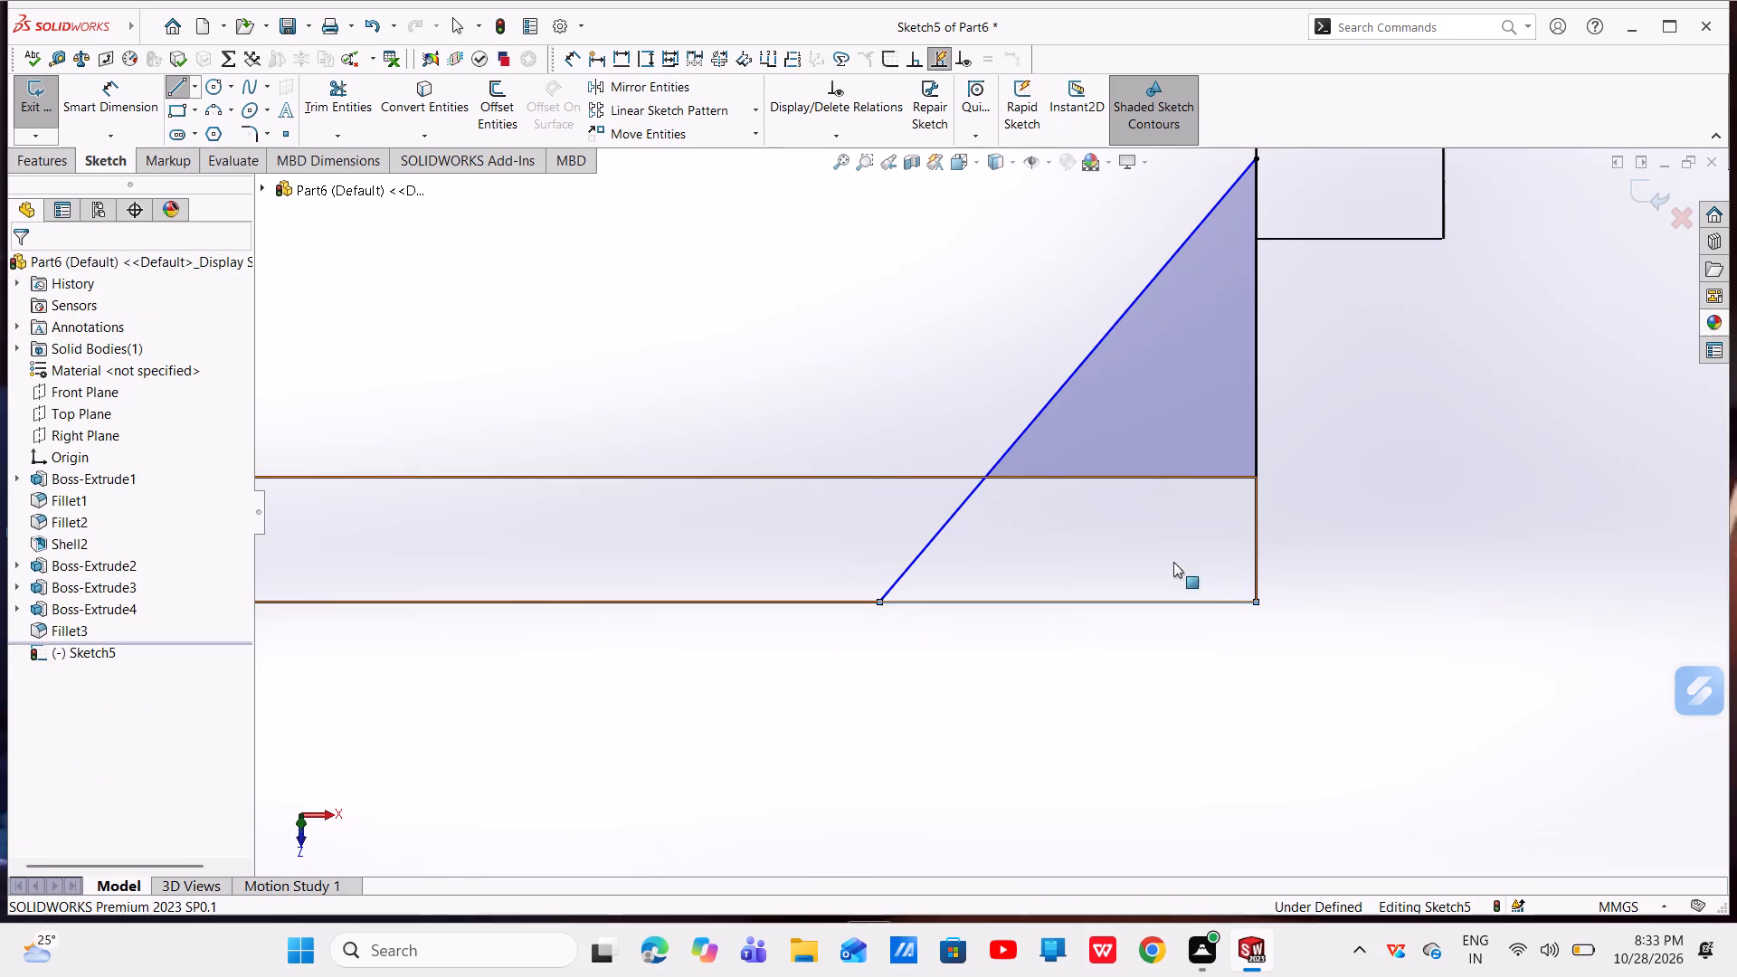
# Dimension the triangle's side along the lip's front edge and set it to 5 mm.
pyautogui.click(109, 84)
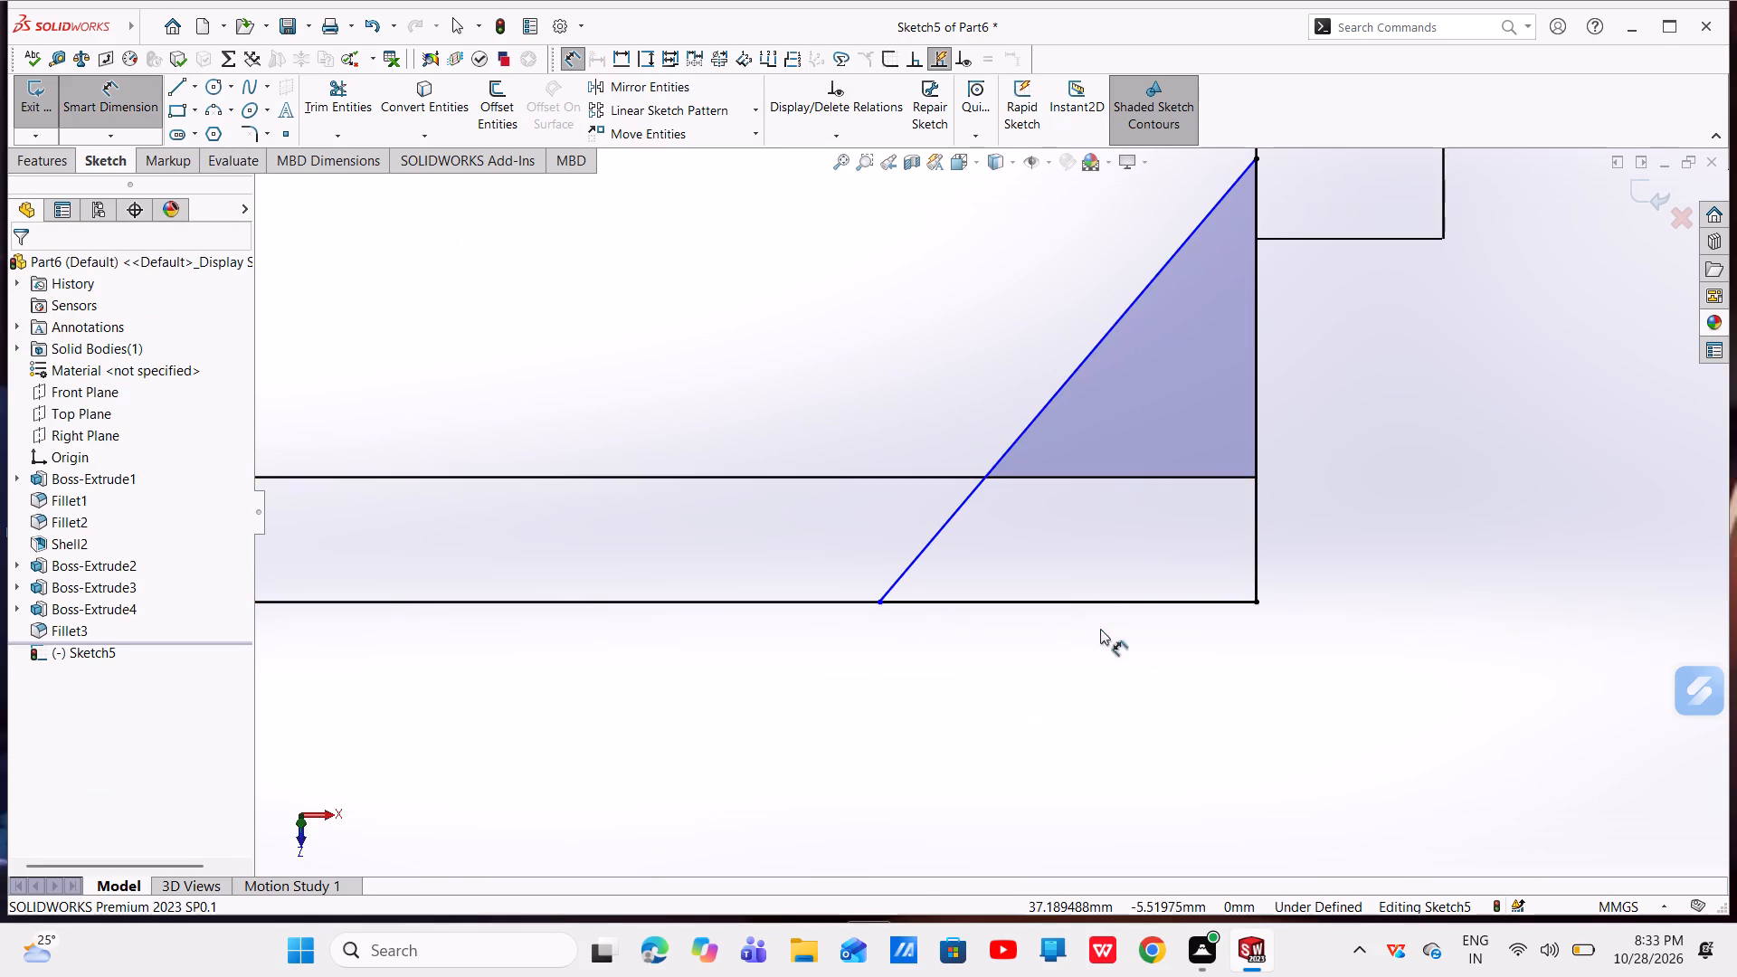
pyautogui.click(1107, 605)
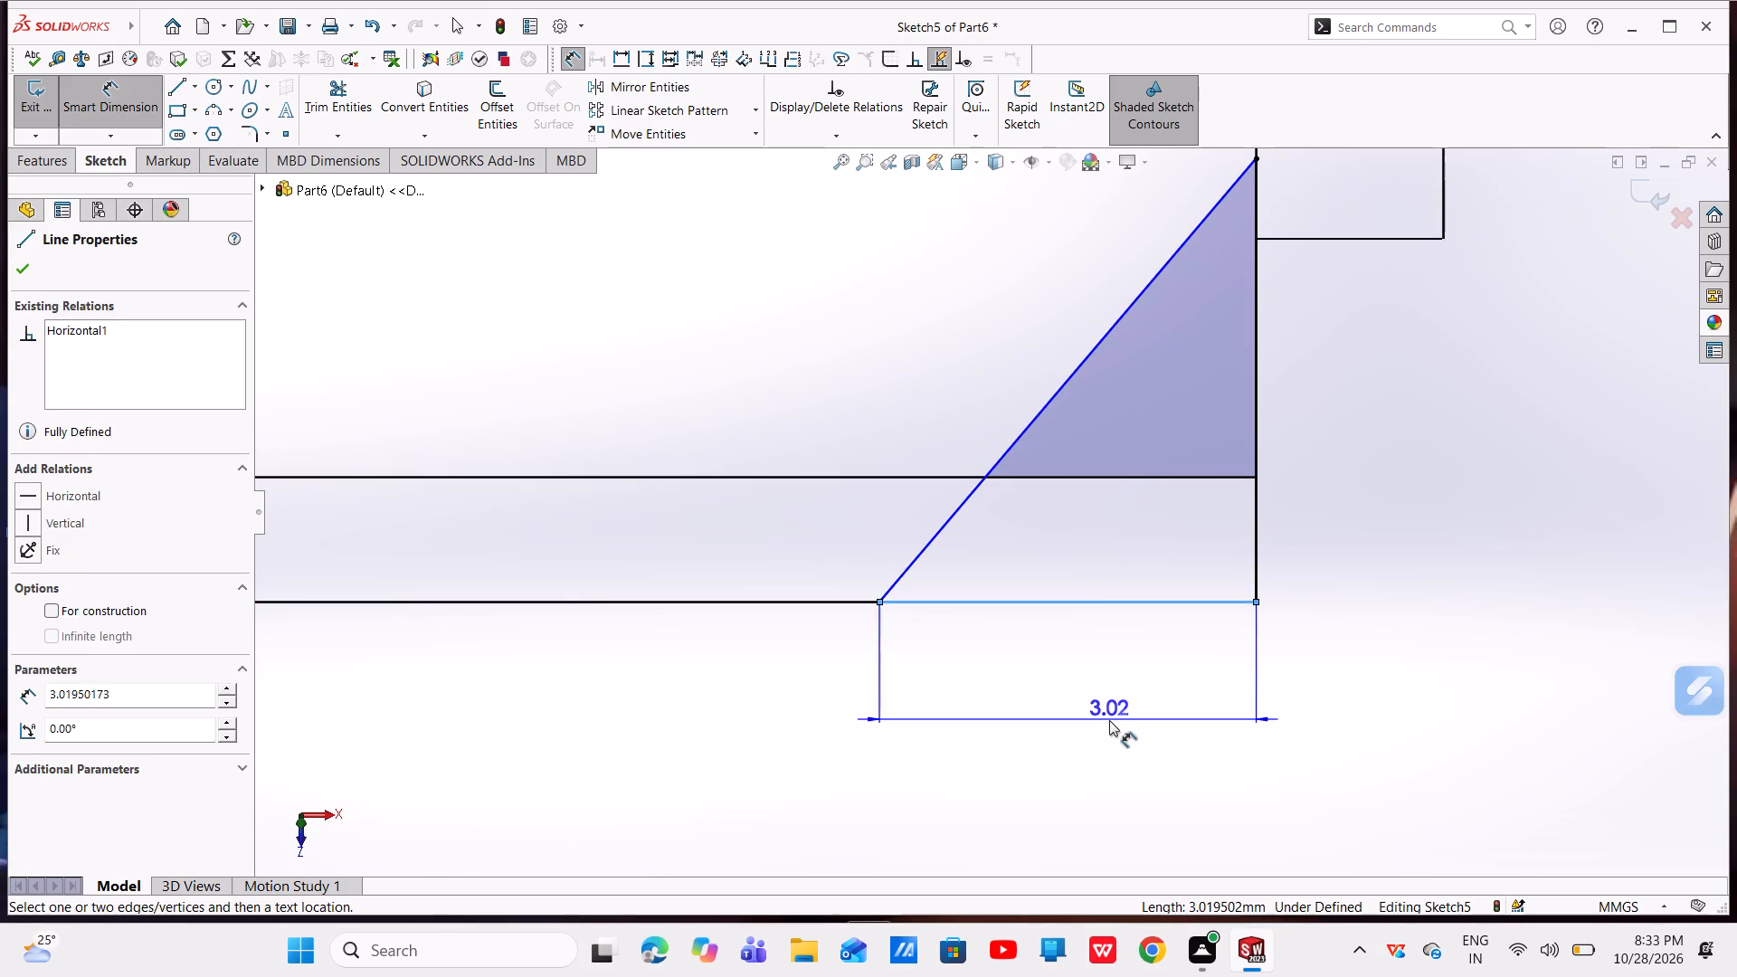
pyautogui.click(1109, 720)
pyautogui.press('BackSpace')
pyautogui.press('5')
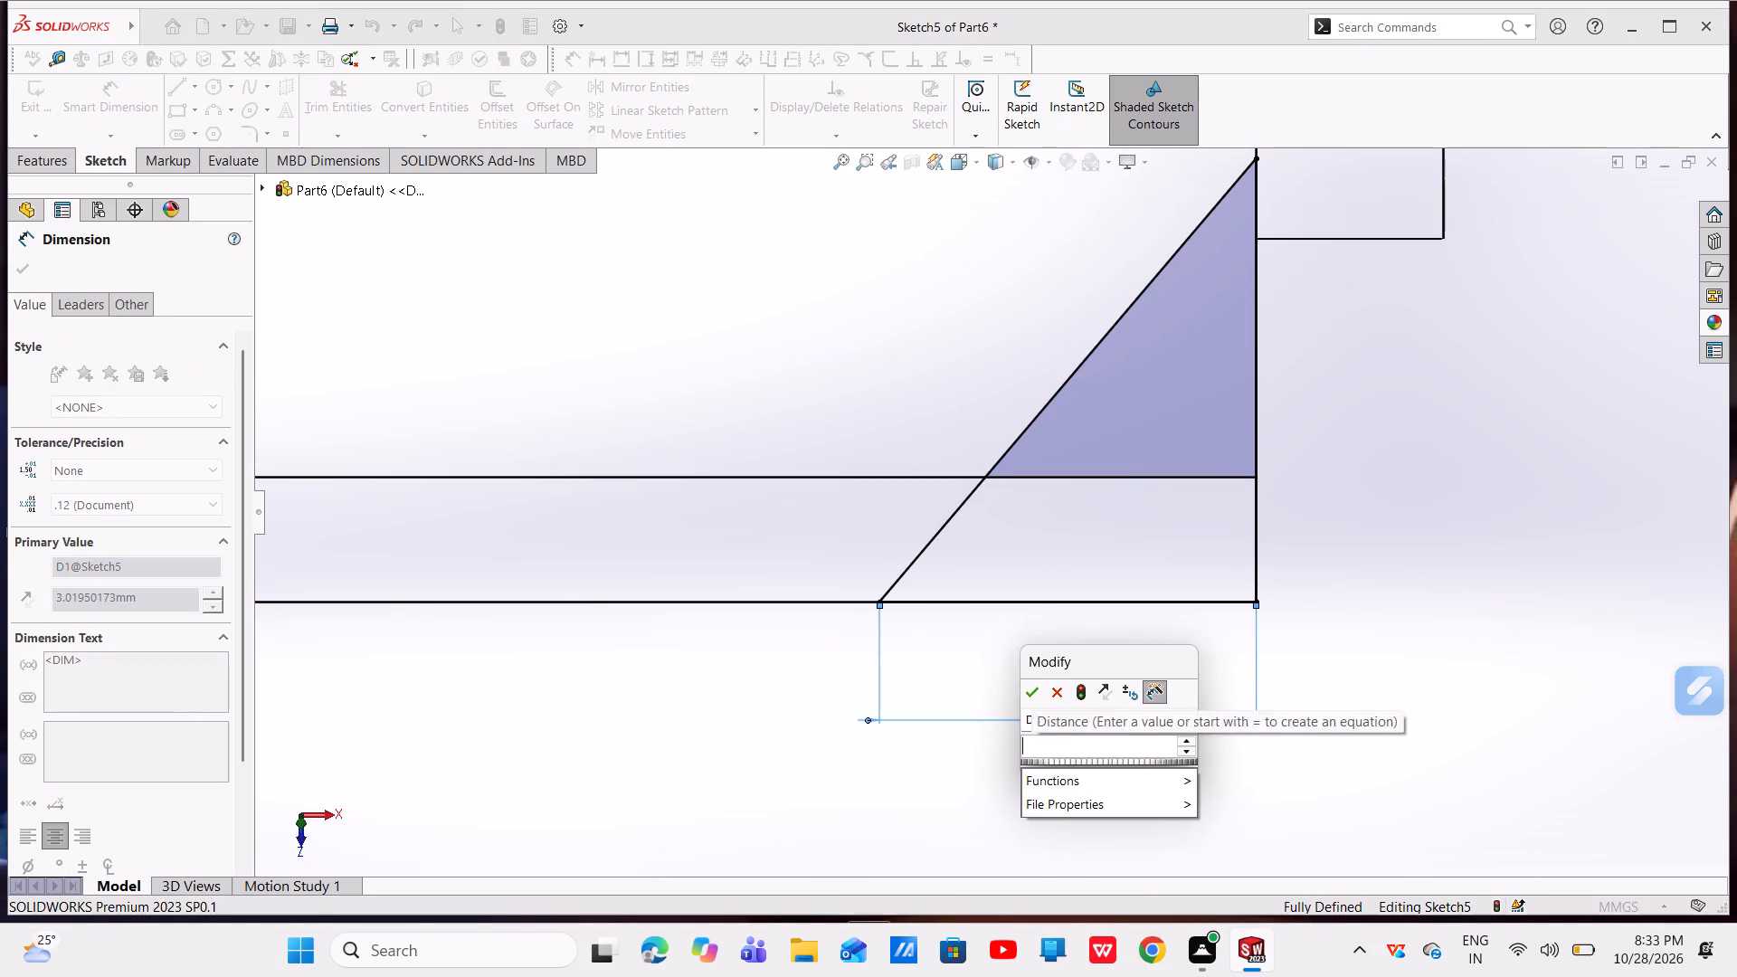
pyautogui.press('Return')
# Set the display style to Shaded With Edges while inspecting the triangle at the lip's corner.
pyautogui.scroll(5, 1056, 600)
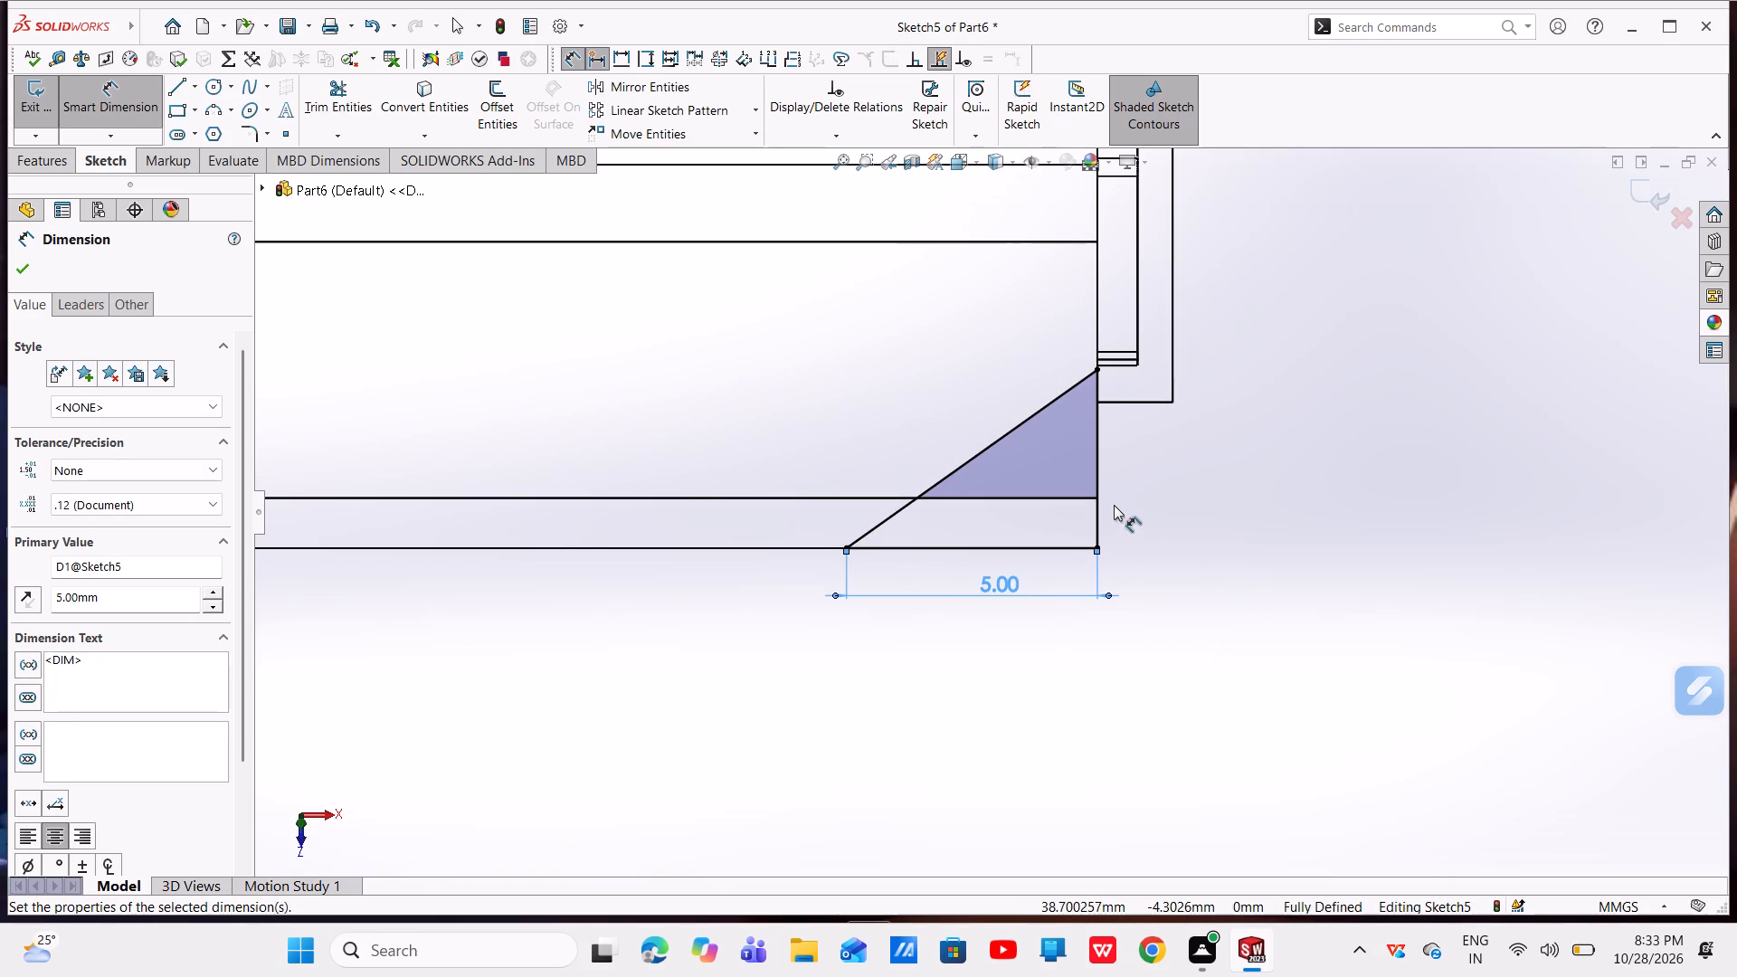
pyautogui.moveTo(1151, 564); pyautogui.dragTo(1119, 350, button='middle')
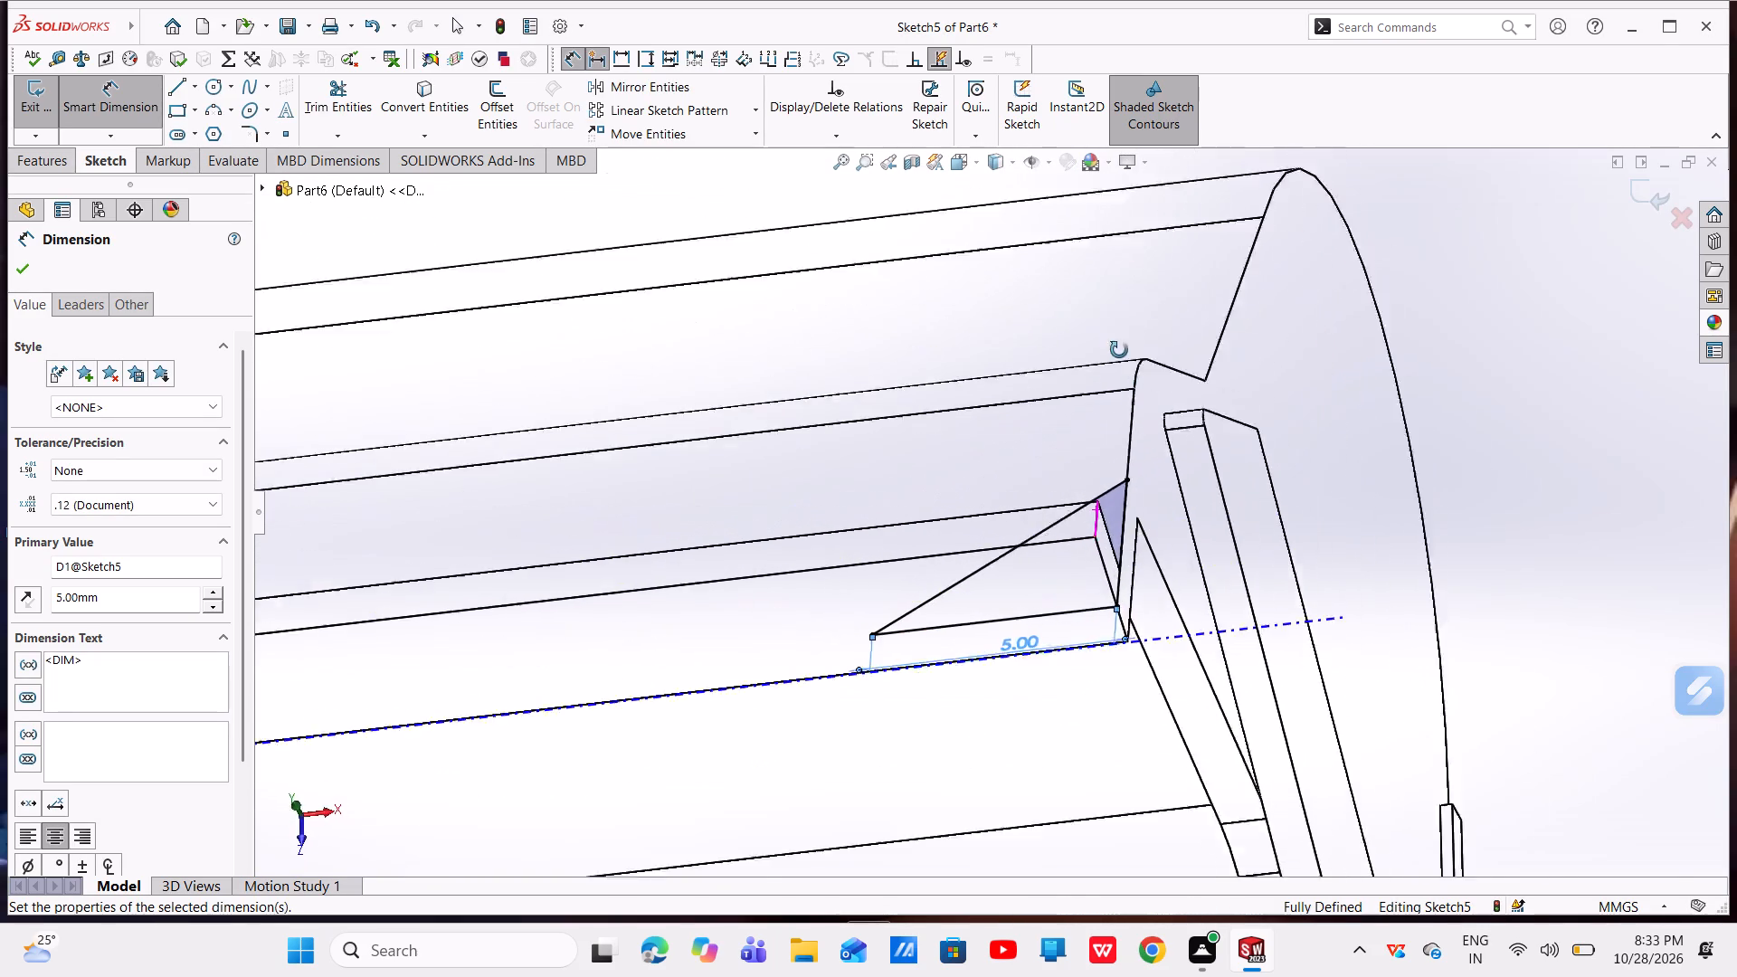
pyautogui.moveTo(1119, 350); pyautogui.dragTo(981, 400, button='middle')
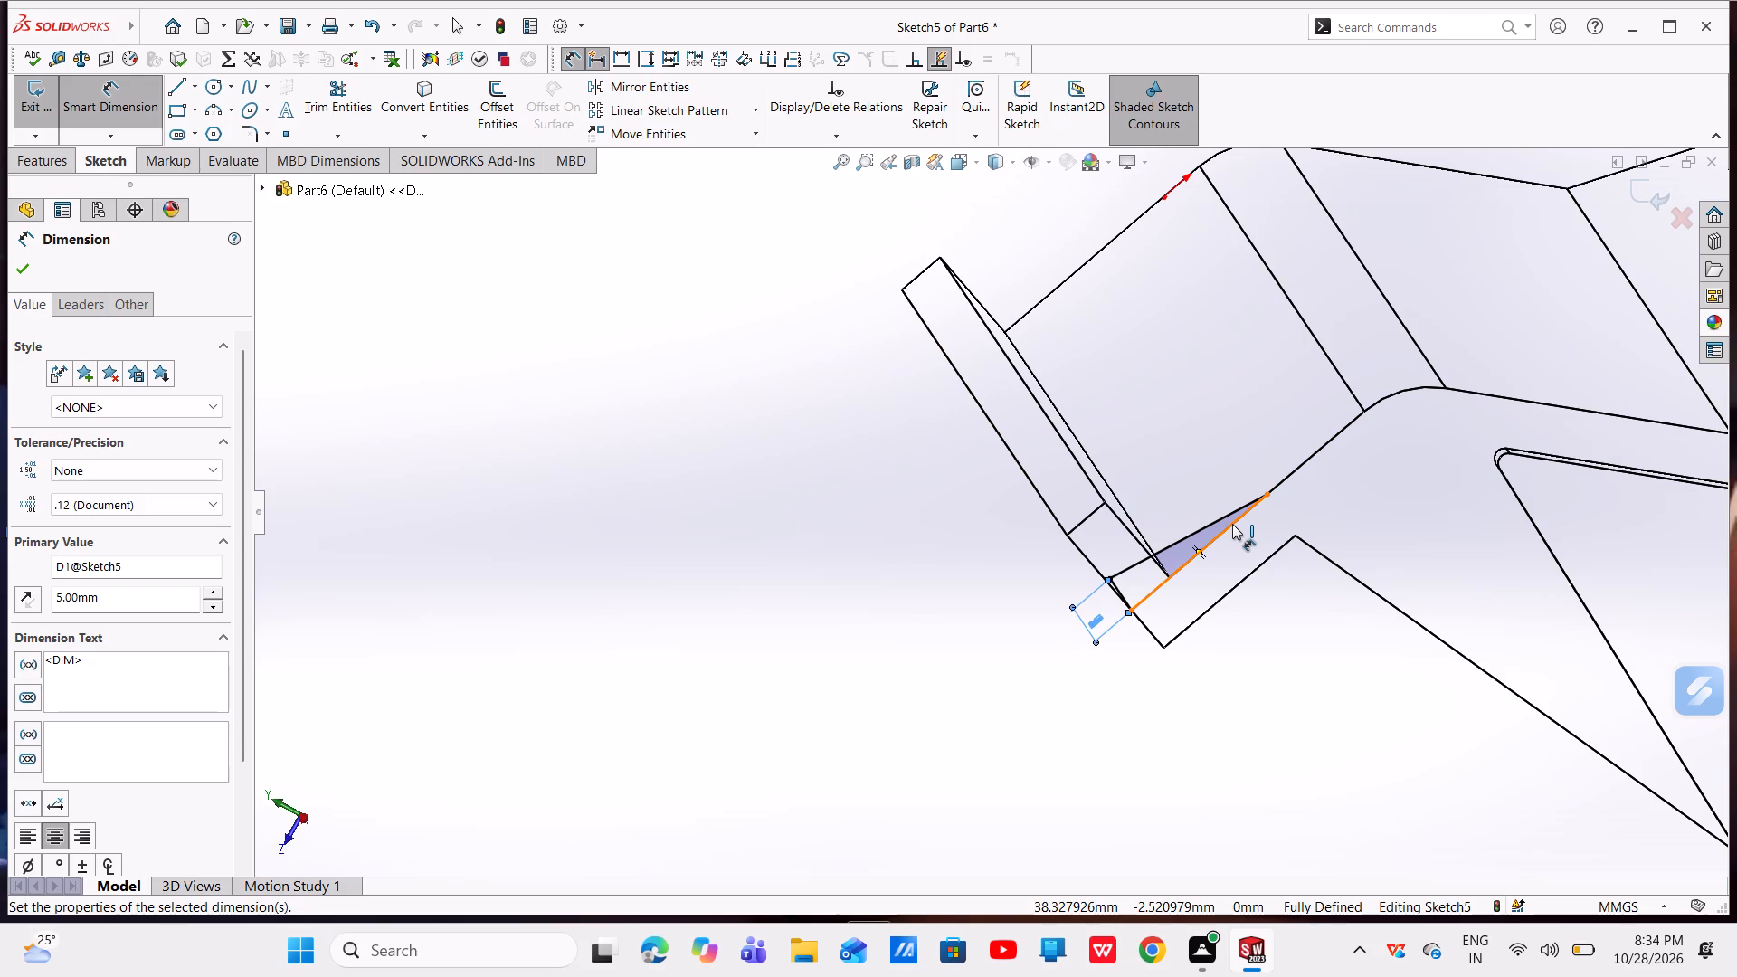
pyautogui.scroll(1, 1293, 537)
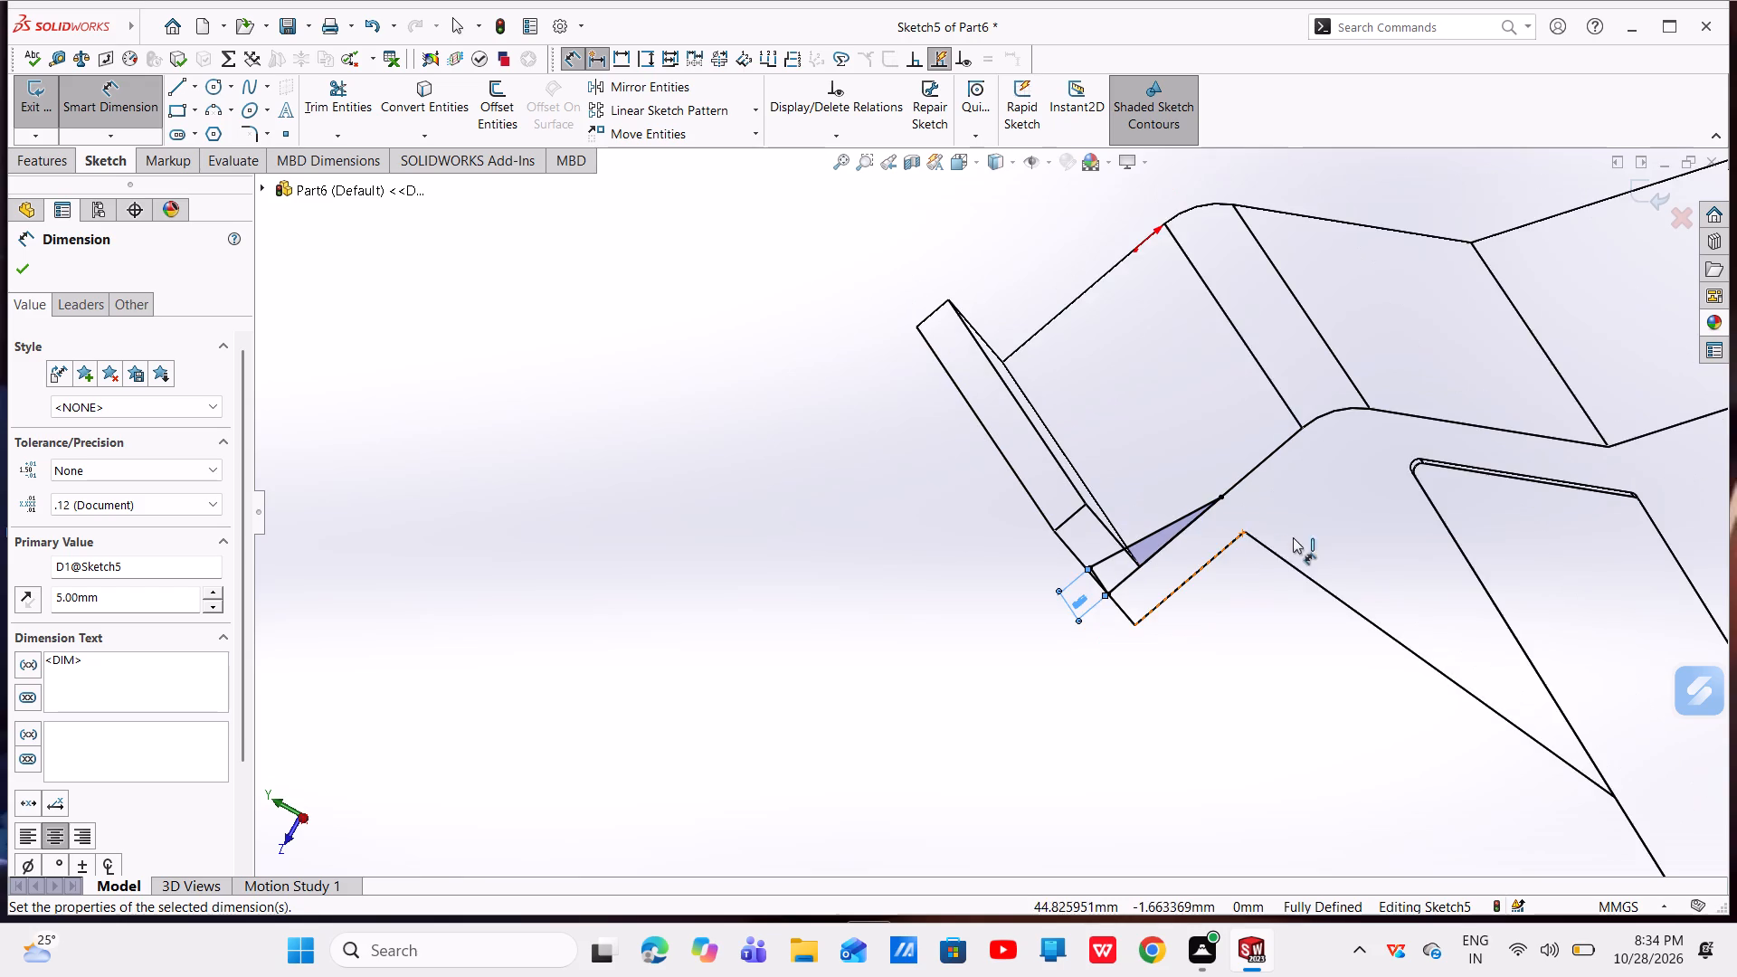
pyautogui.moveTo(1276, 559); pyautogui.dragTo(1303, 512, button='middle')
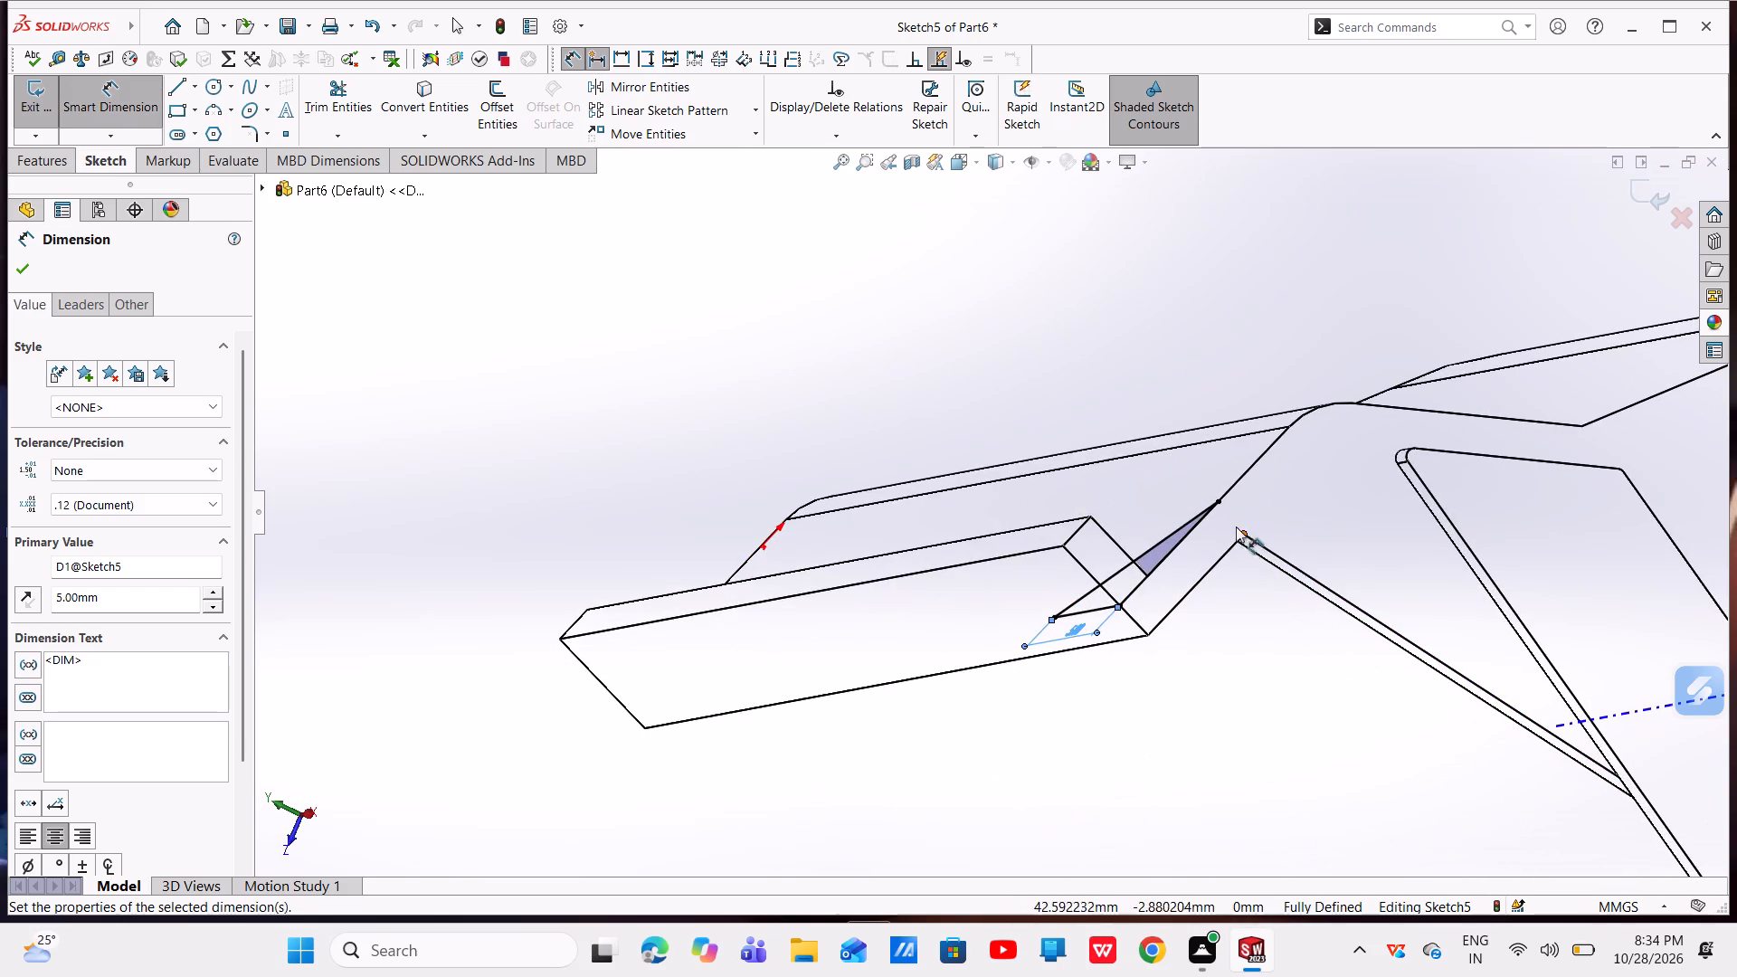
pyautogui.scroll(-5, 1234, 526)
pyautogui.scroll(-5, 1124, 478)
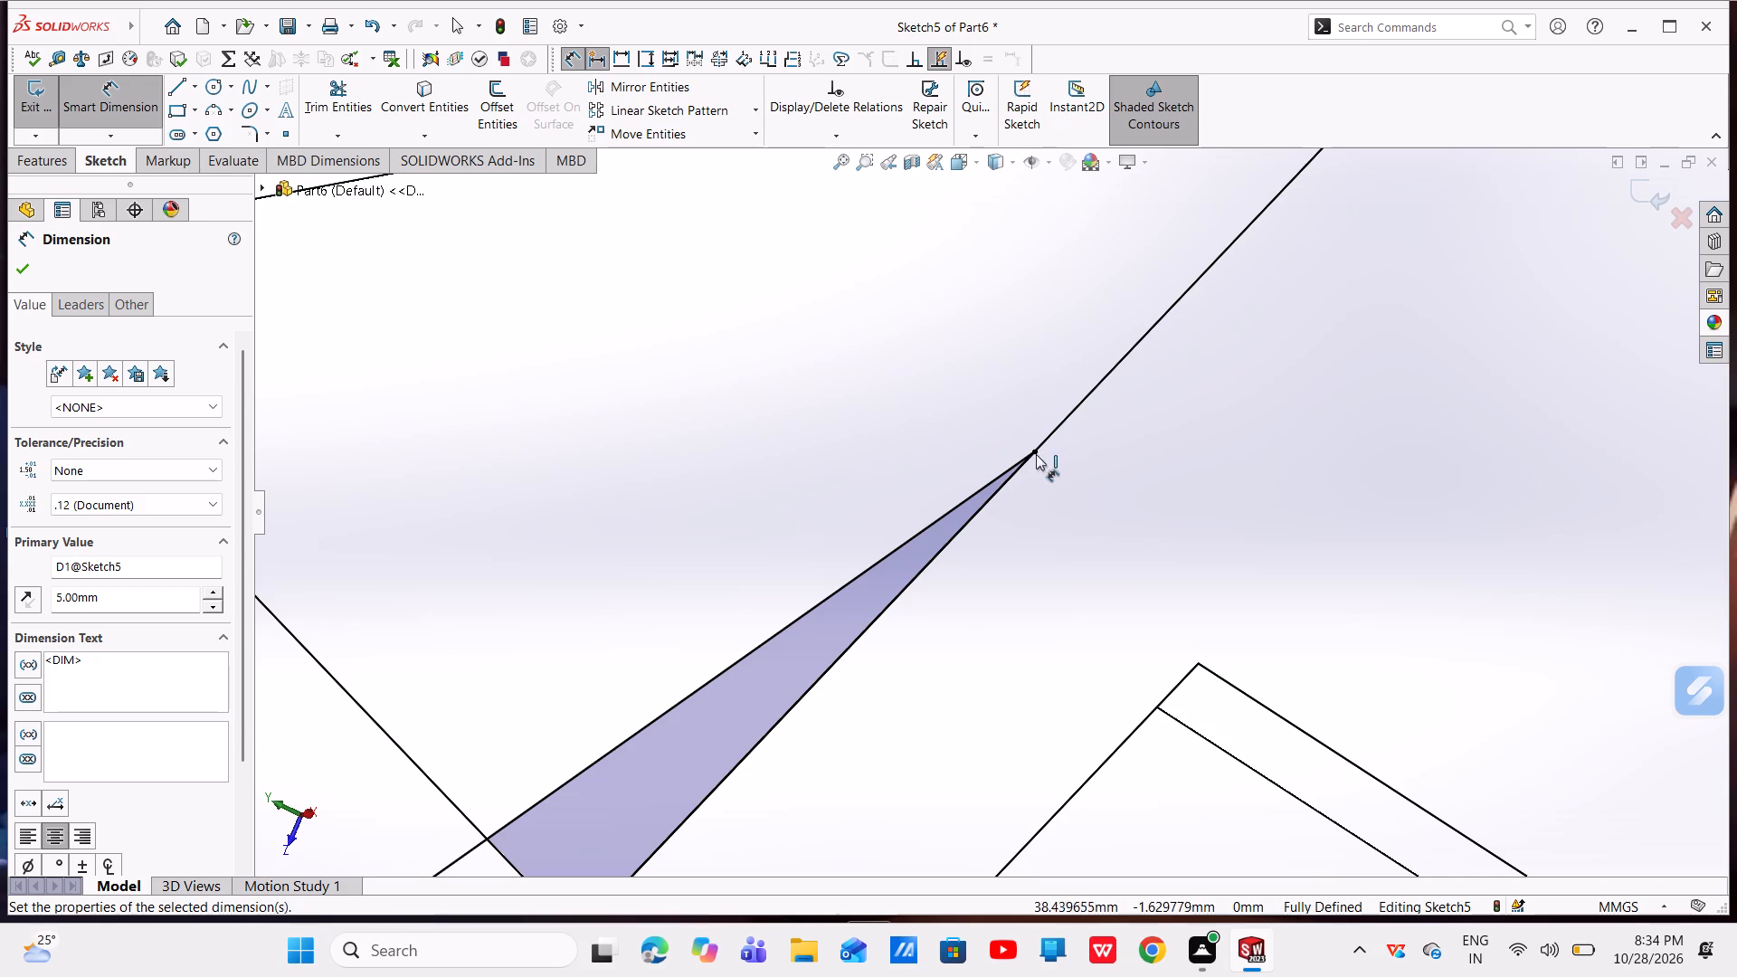
pyautogui.scroll(8, 1050, 521)
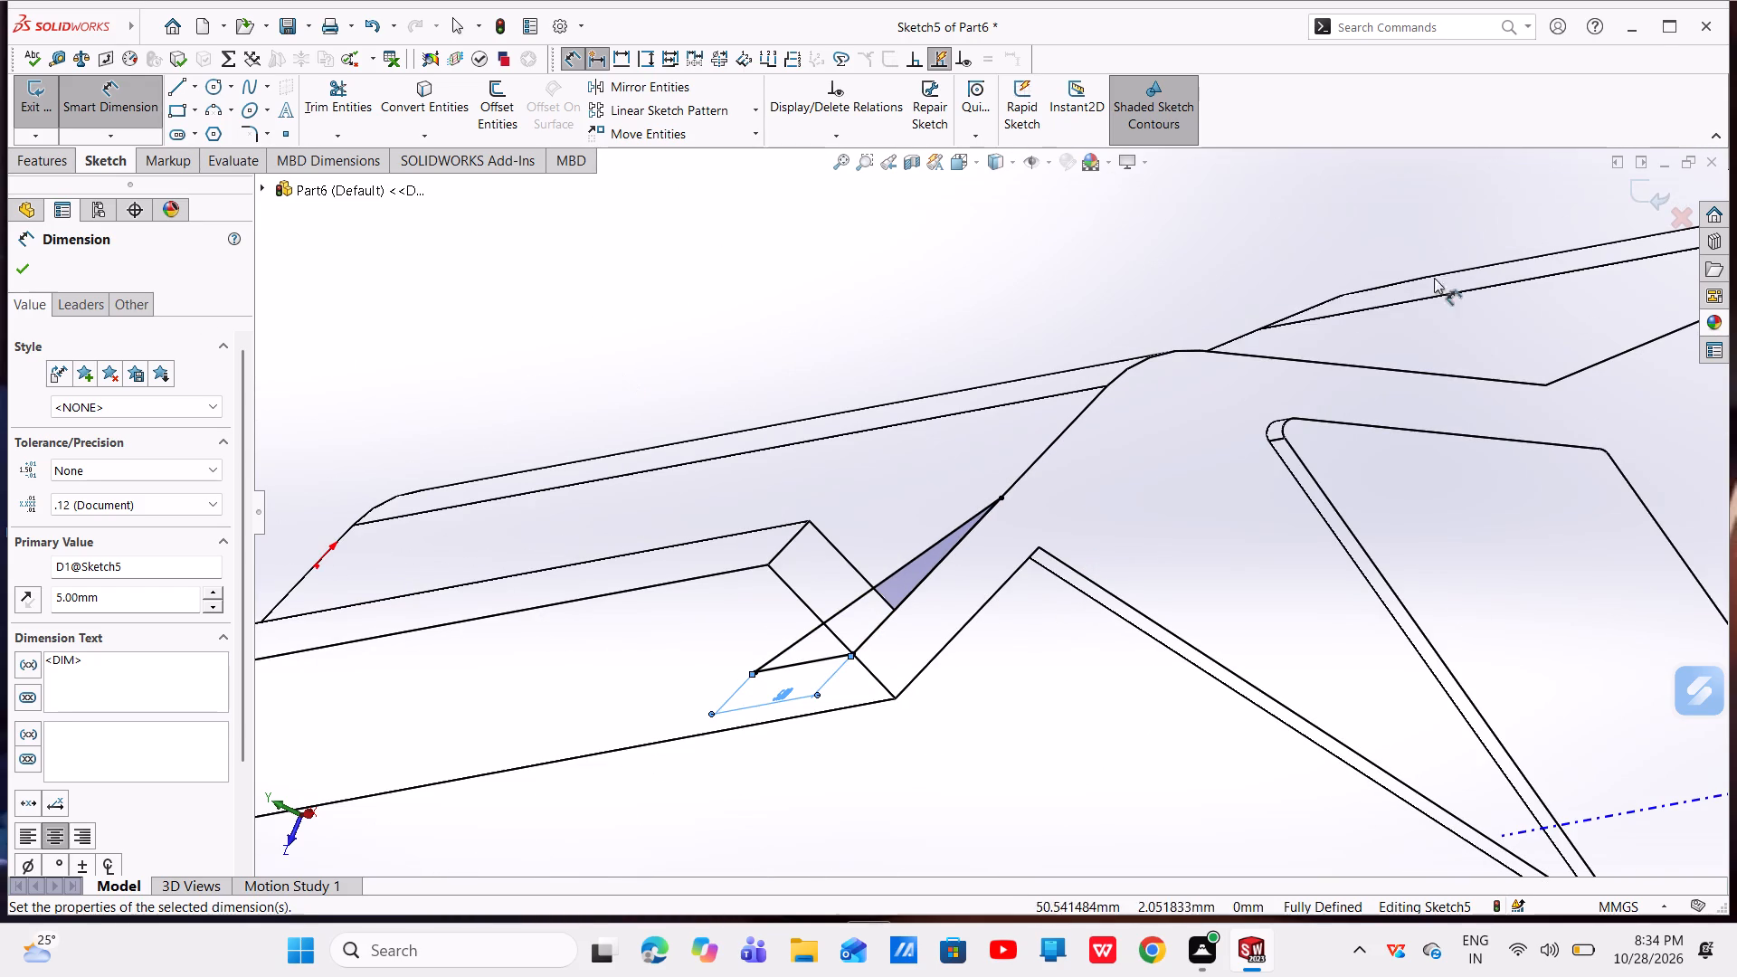
pyautogui.click(1011, 165)
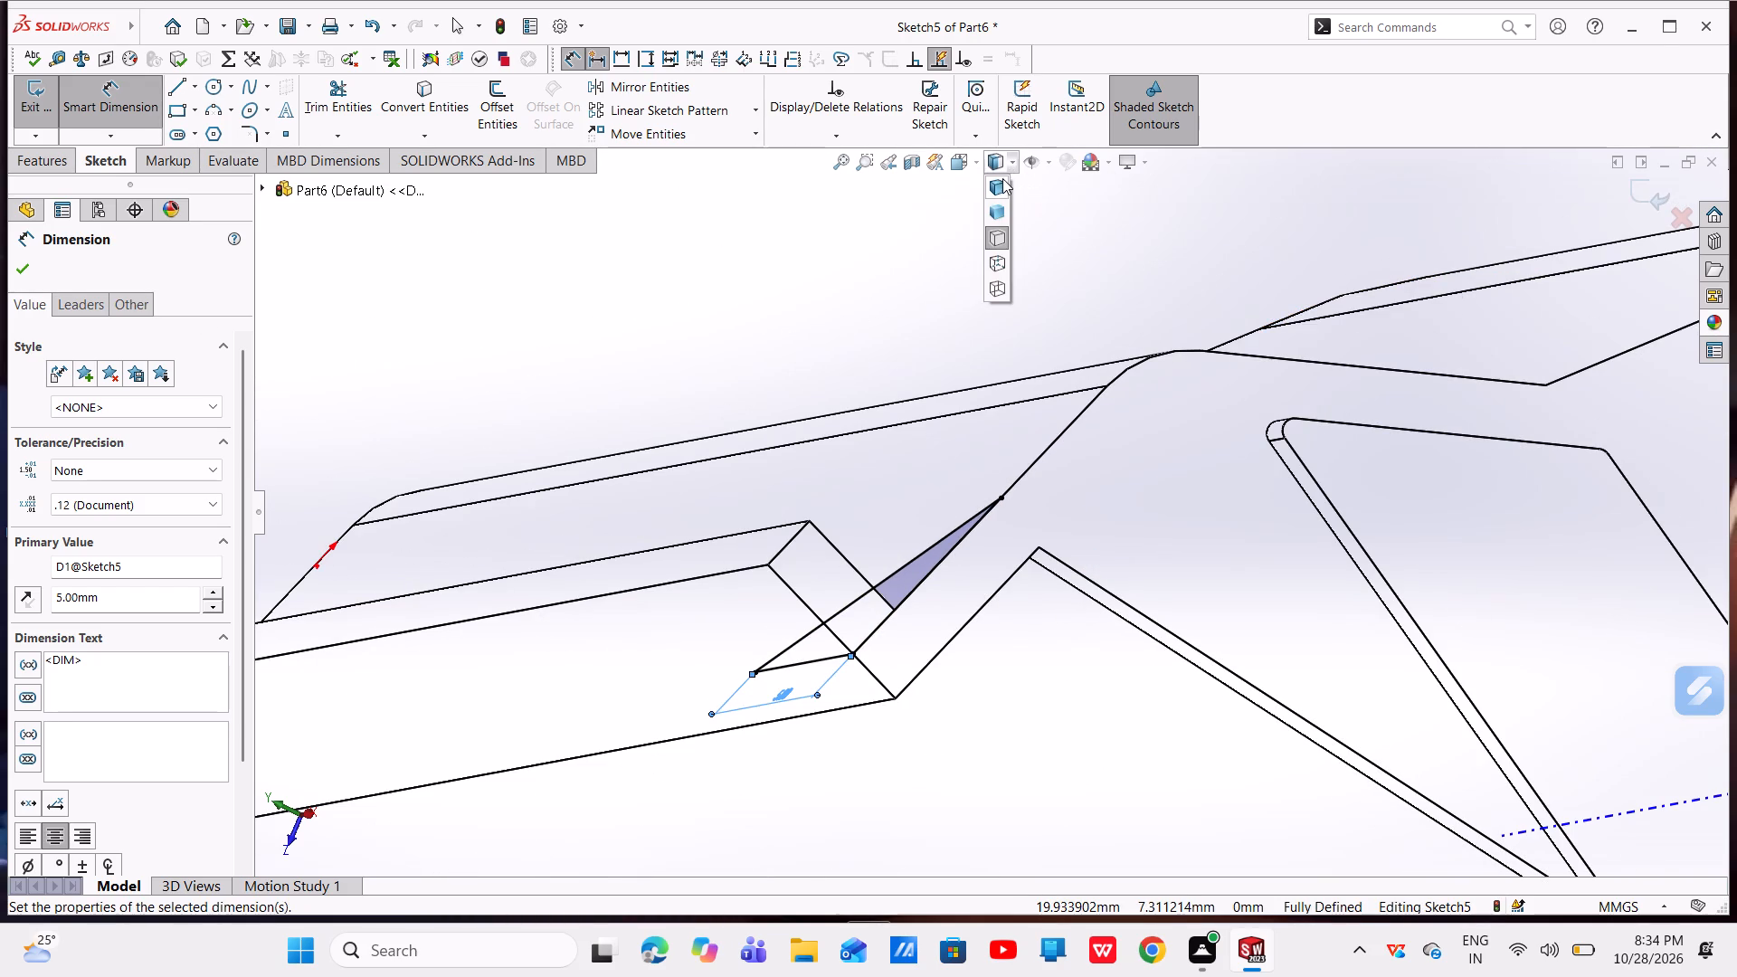
pyautogui.click(1001, 181)
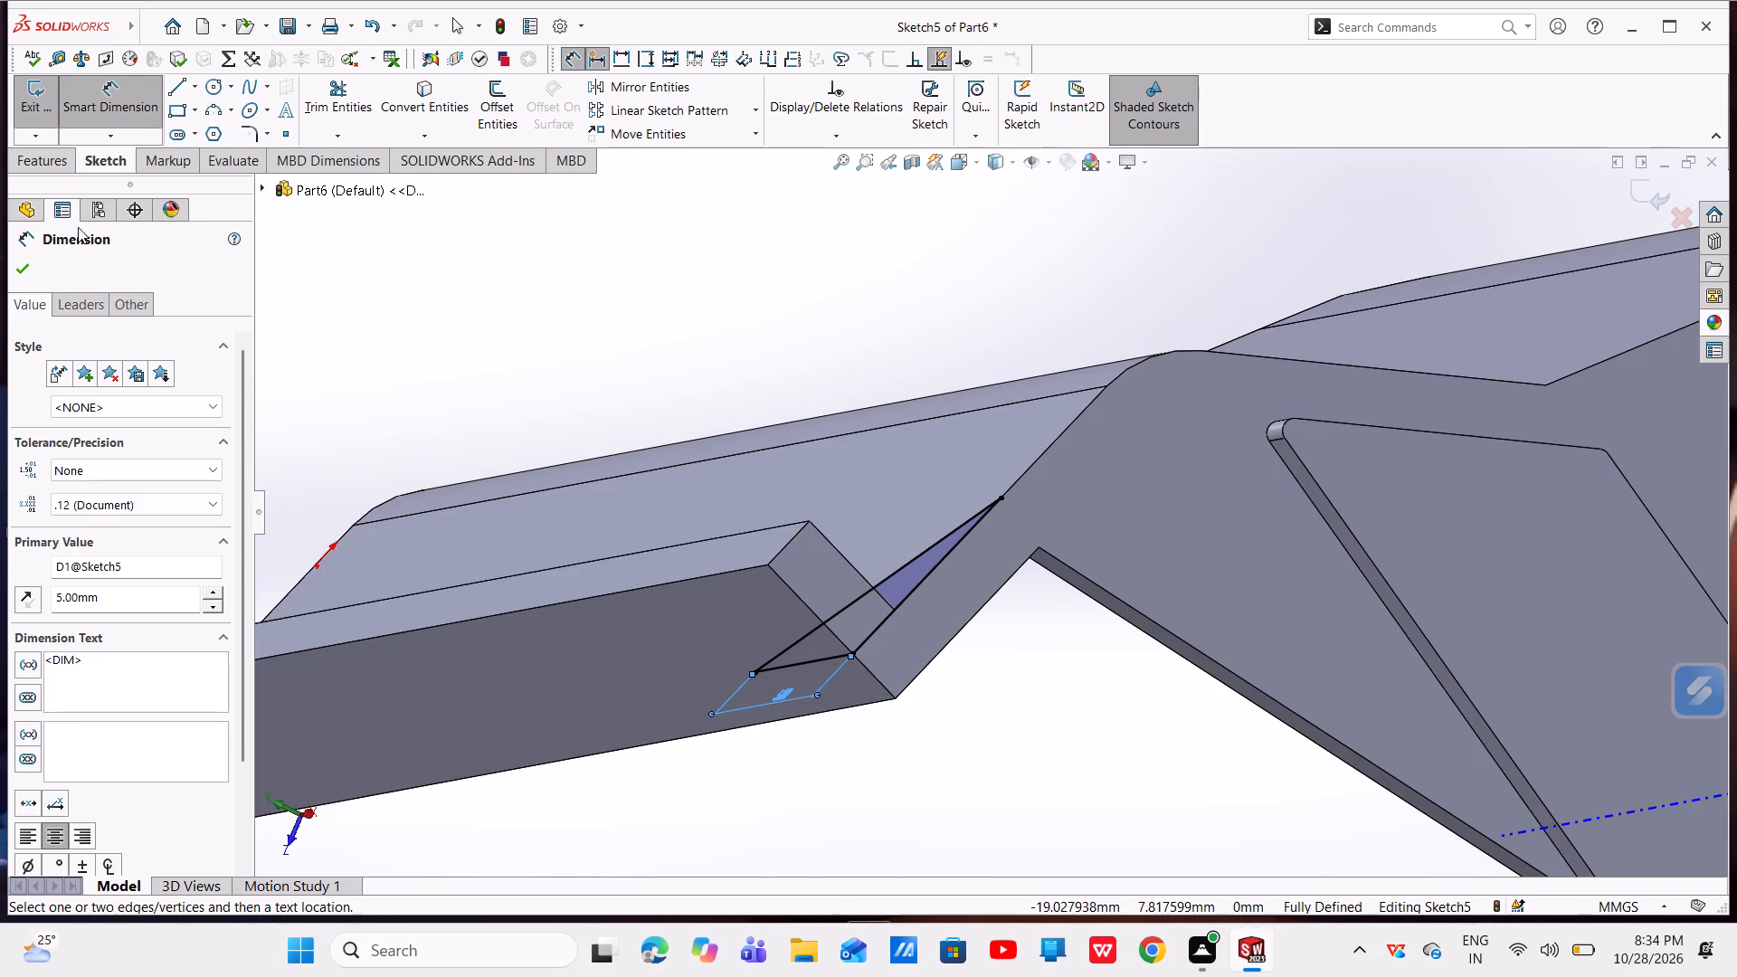
# Cut-extrude the triangle through the lip's corner, Up To Next in Direction 1 and Through All in Direction 2.
pyautogui.click(40, 163)
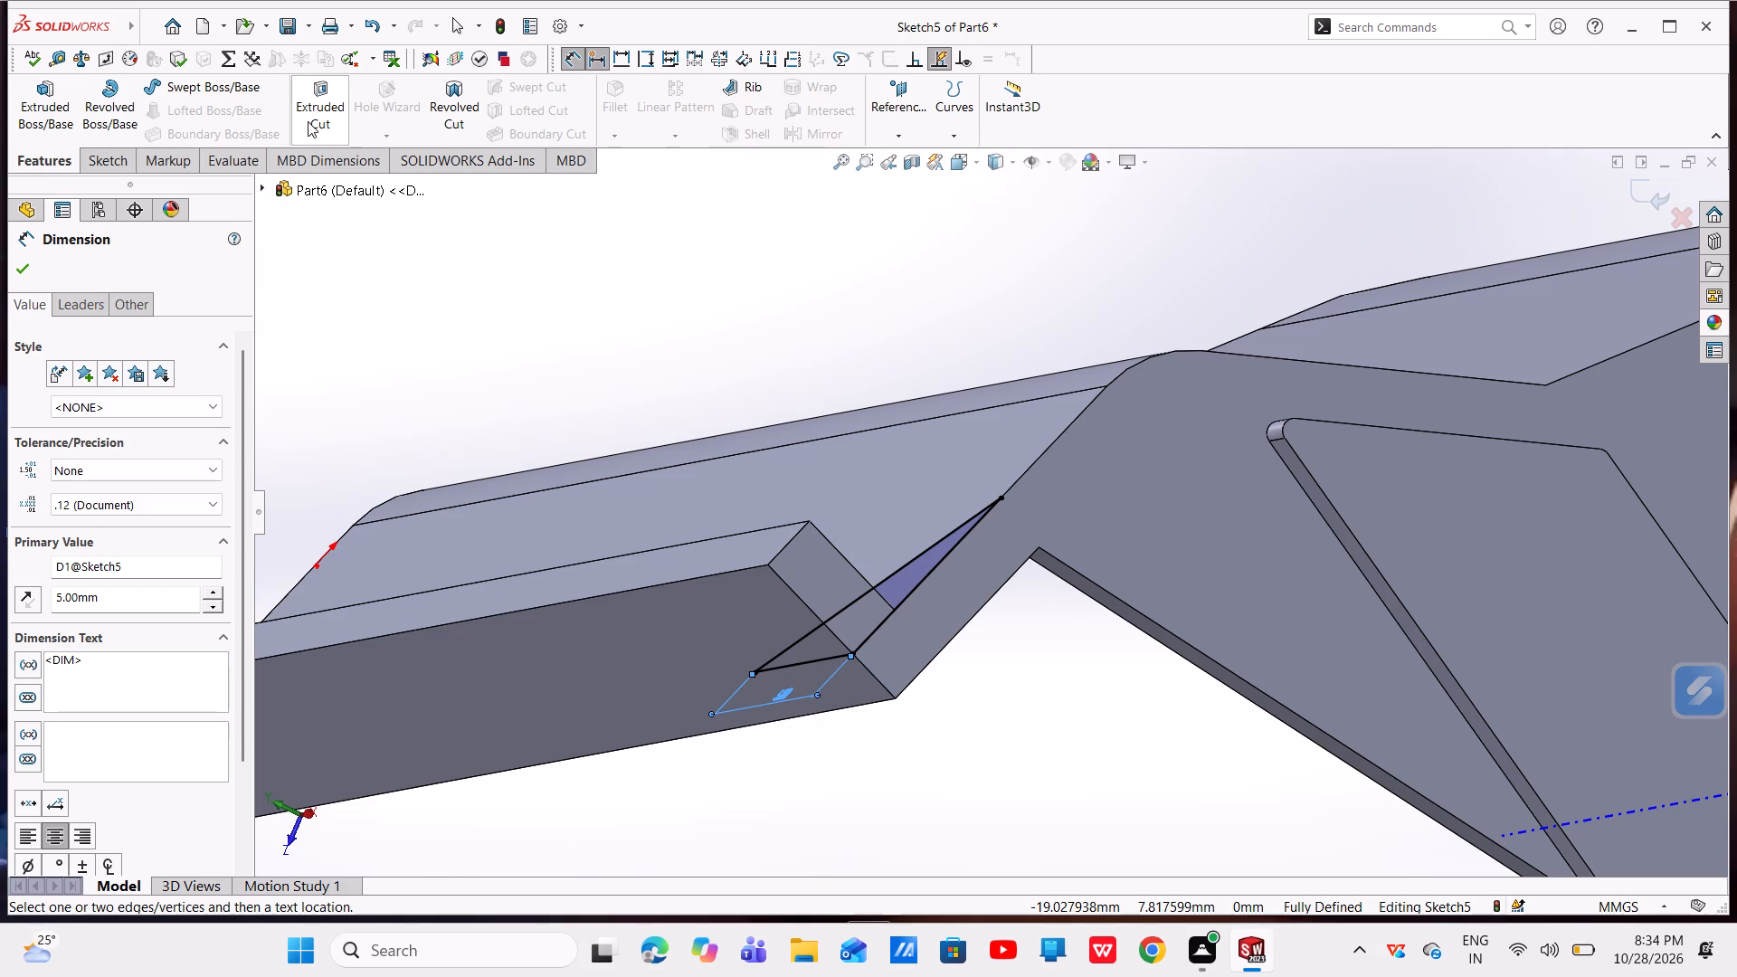
pyautogui.click(308, 121)
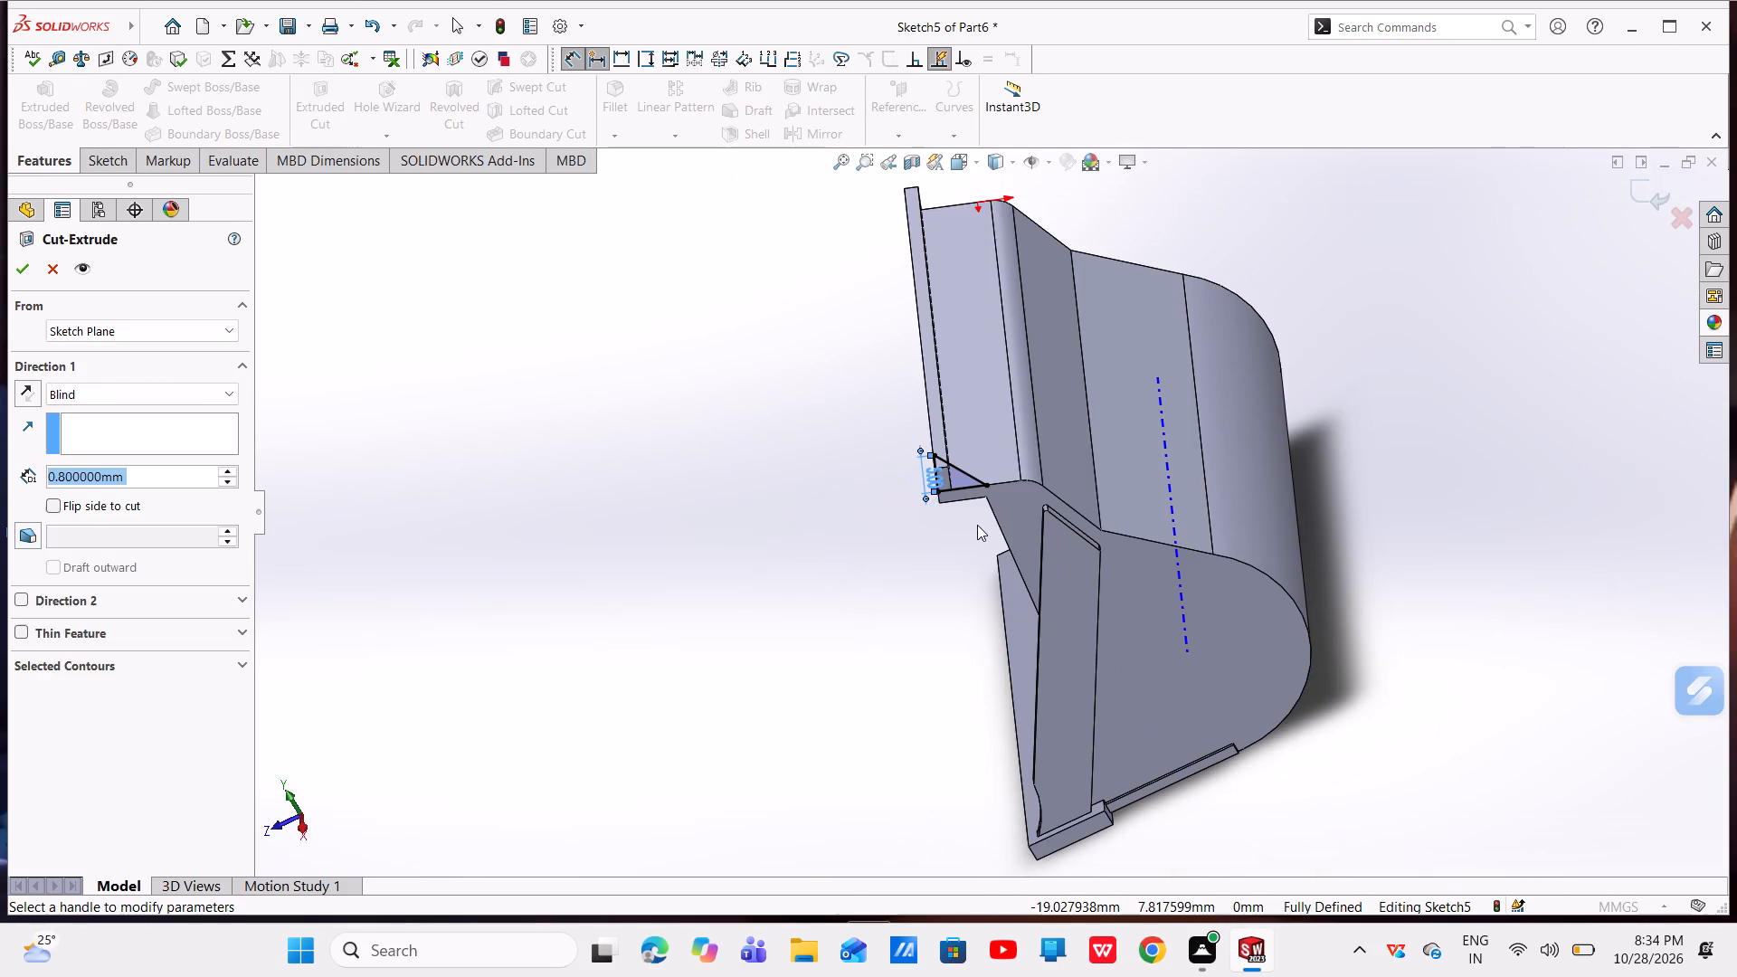
pyautogui.scroll(-10, 977, 525)
pyautogui.moveTo(970, 509); pyautogui.dragTo(1014, 324, button='middle')
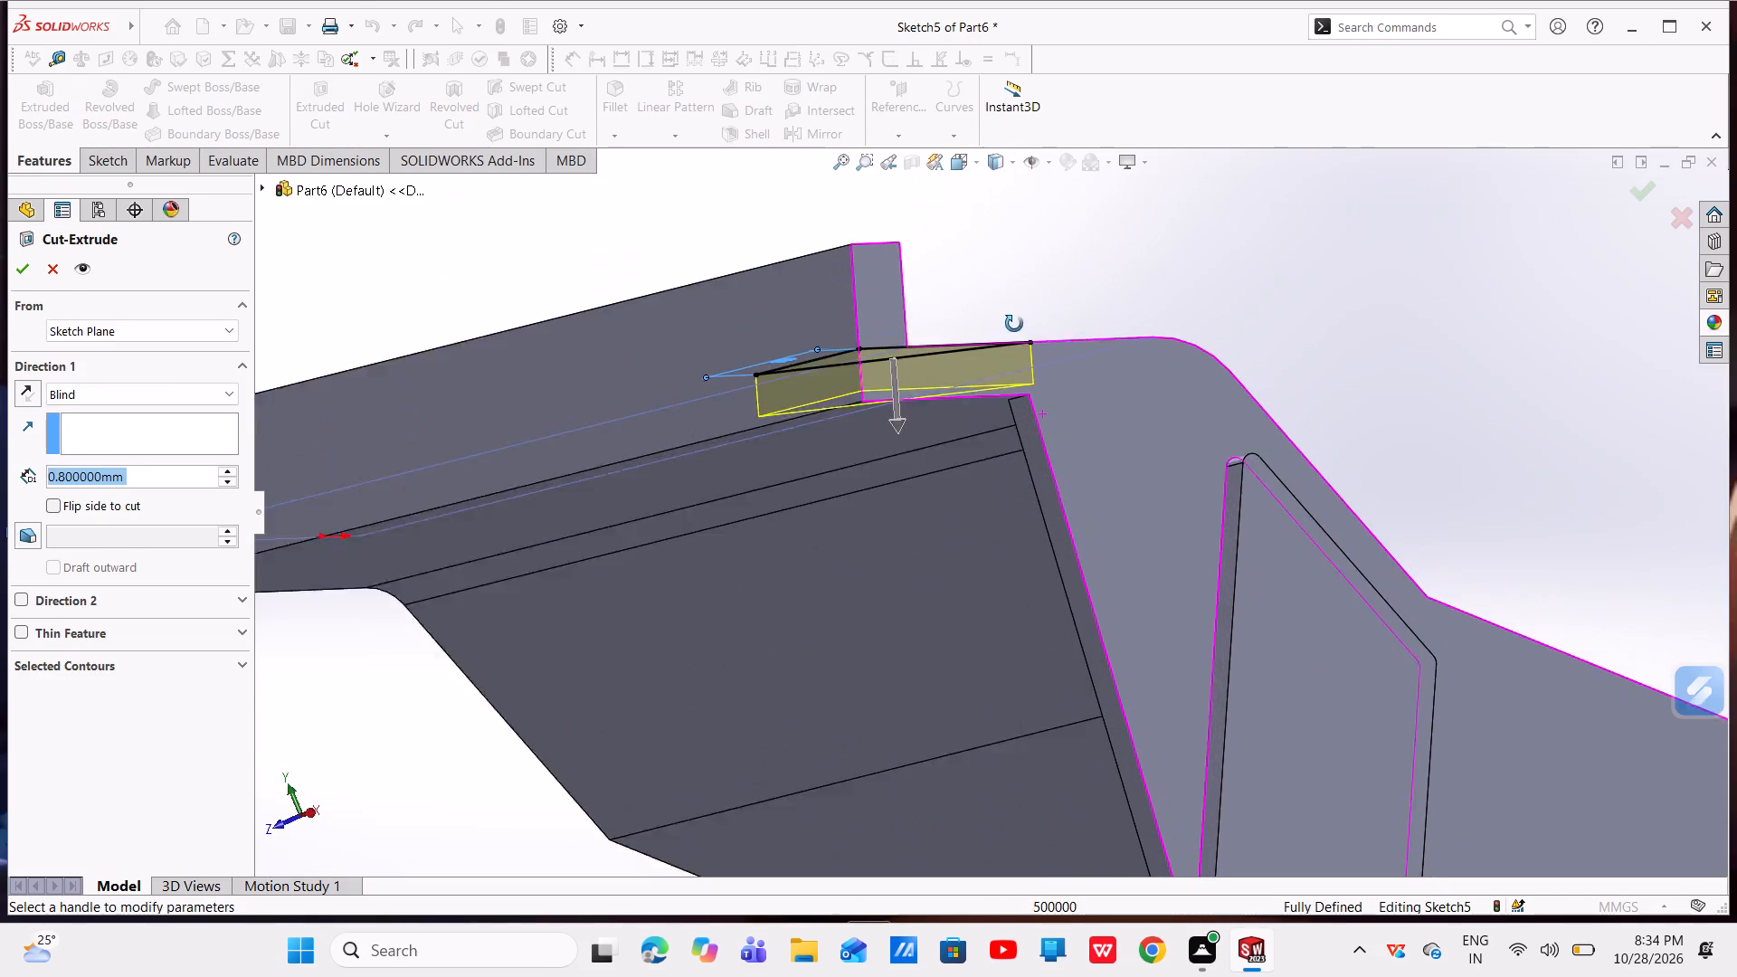
pyautogui.moveTo(1014, 324); pyautogui.dragTo(1019, 318, button='middle')
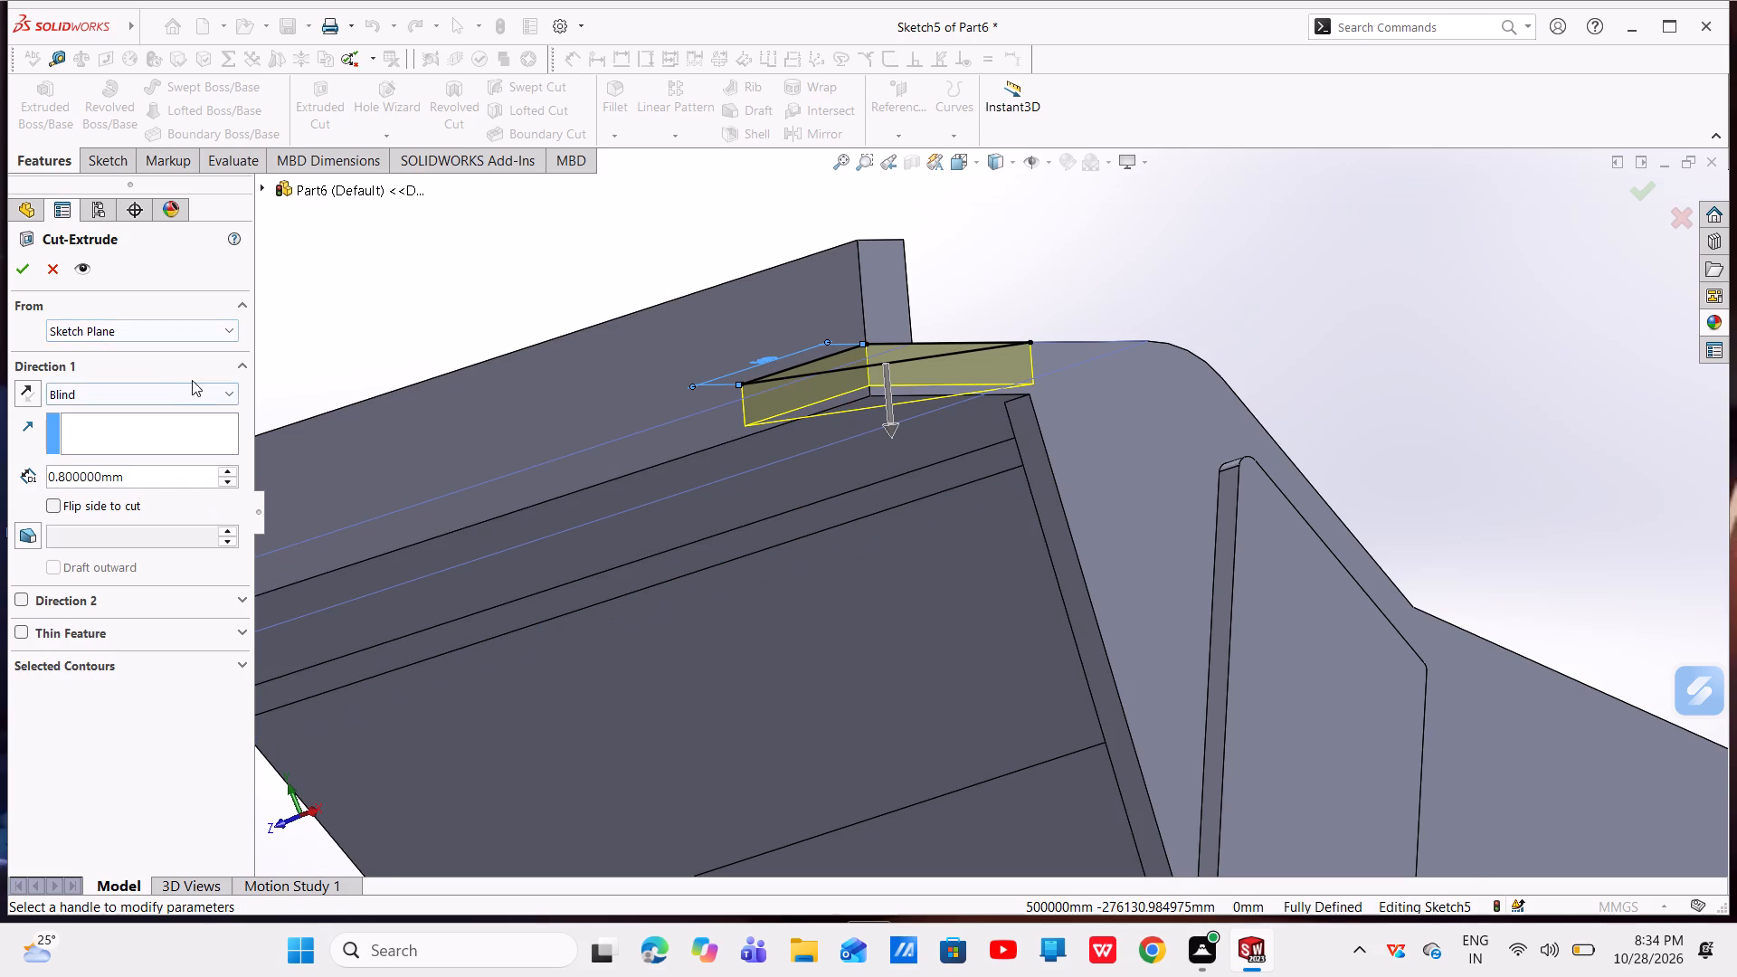
pyautogui.click(165, 394)
pyautogui.click(147, 464)
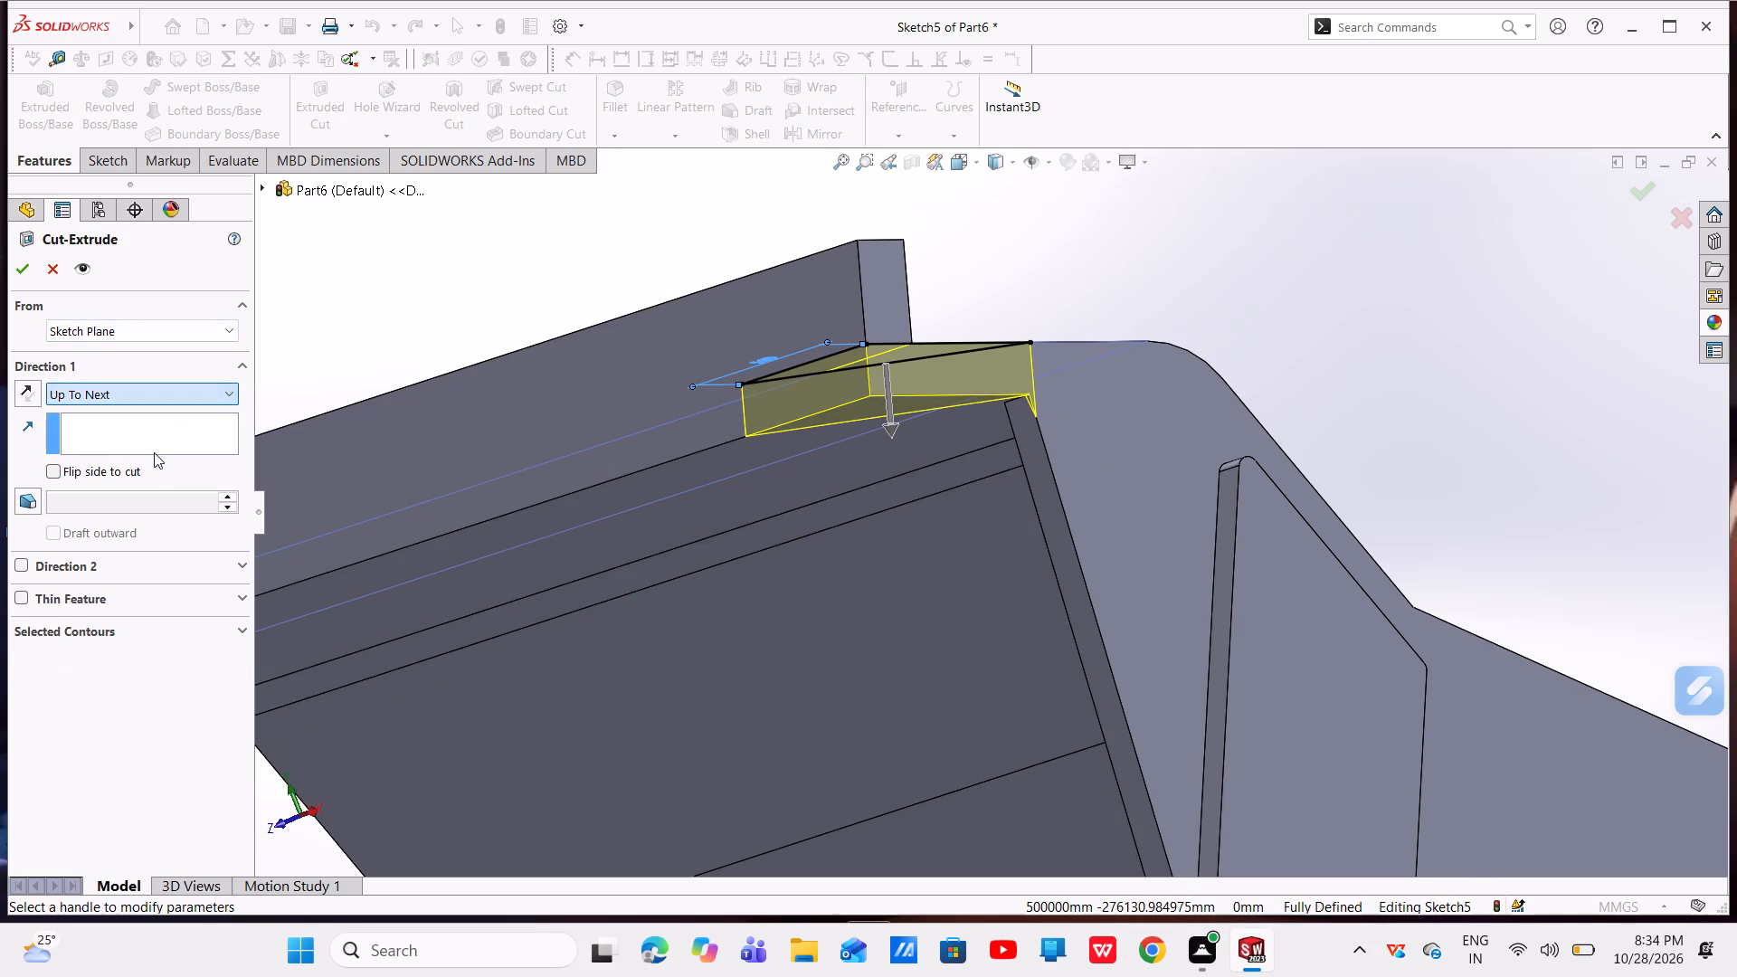
pyautogui.click(30, 563)
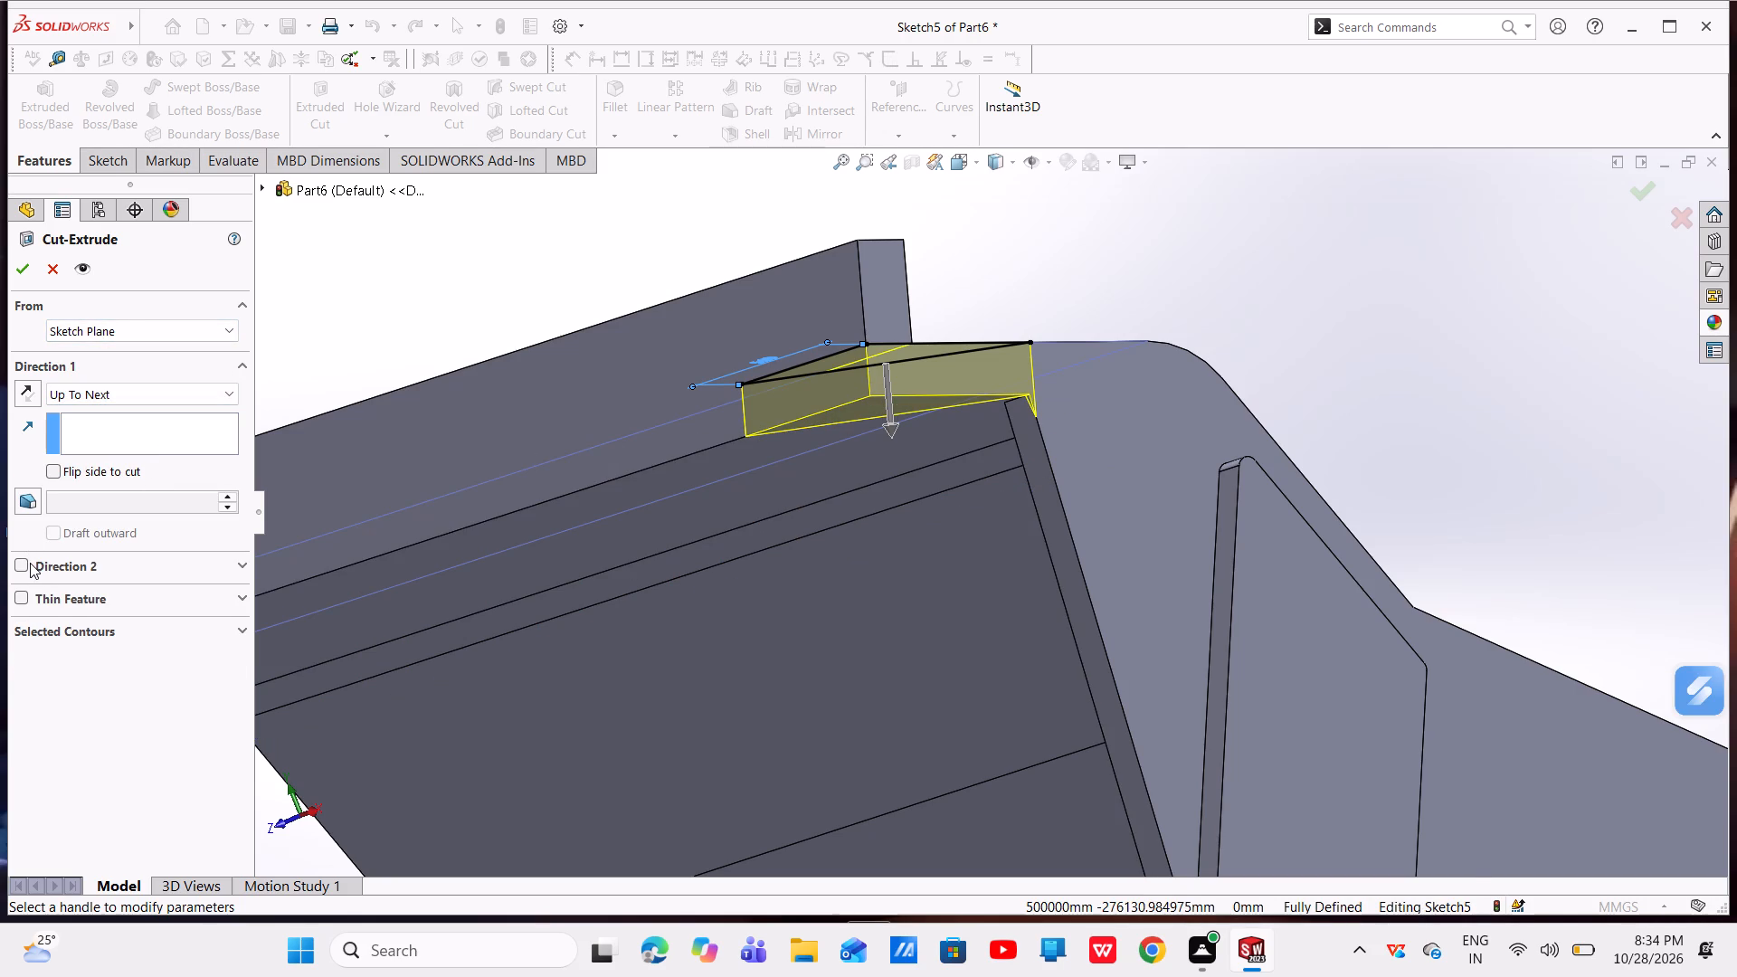
pyautogui.click(21, 564)
pyautogui.click(153, 595)
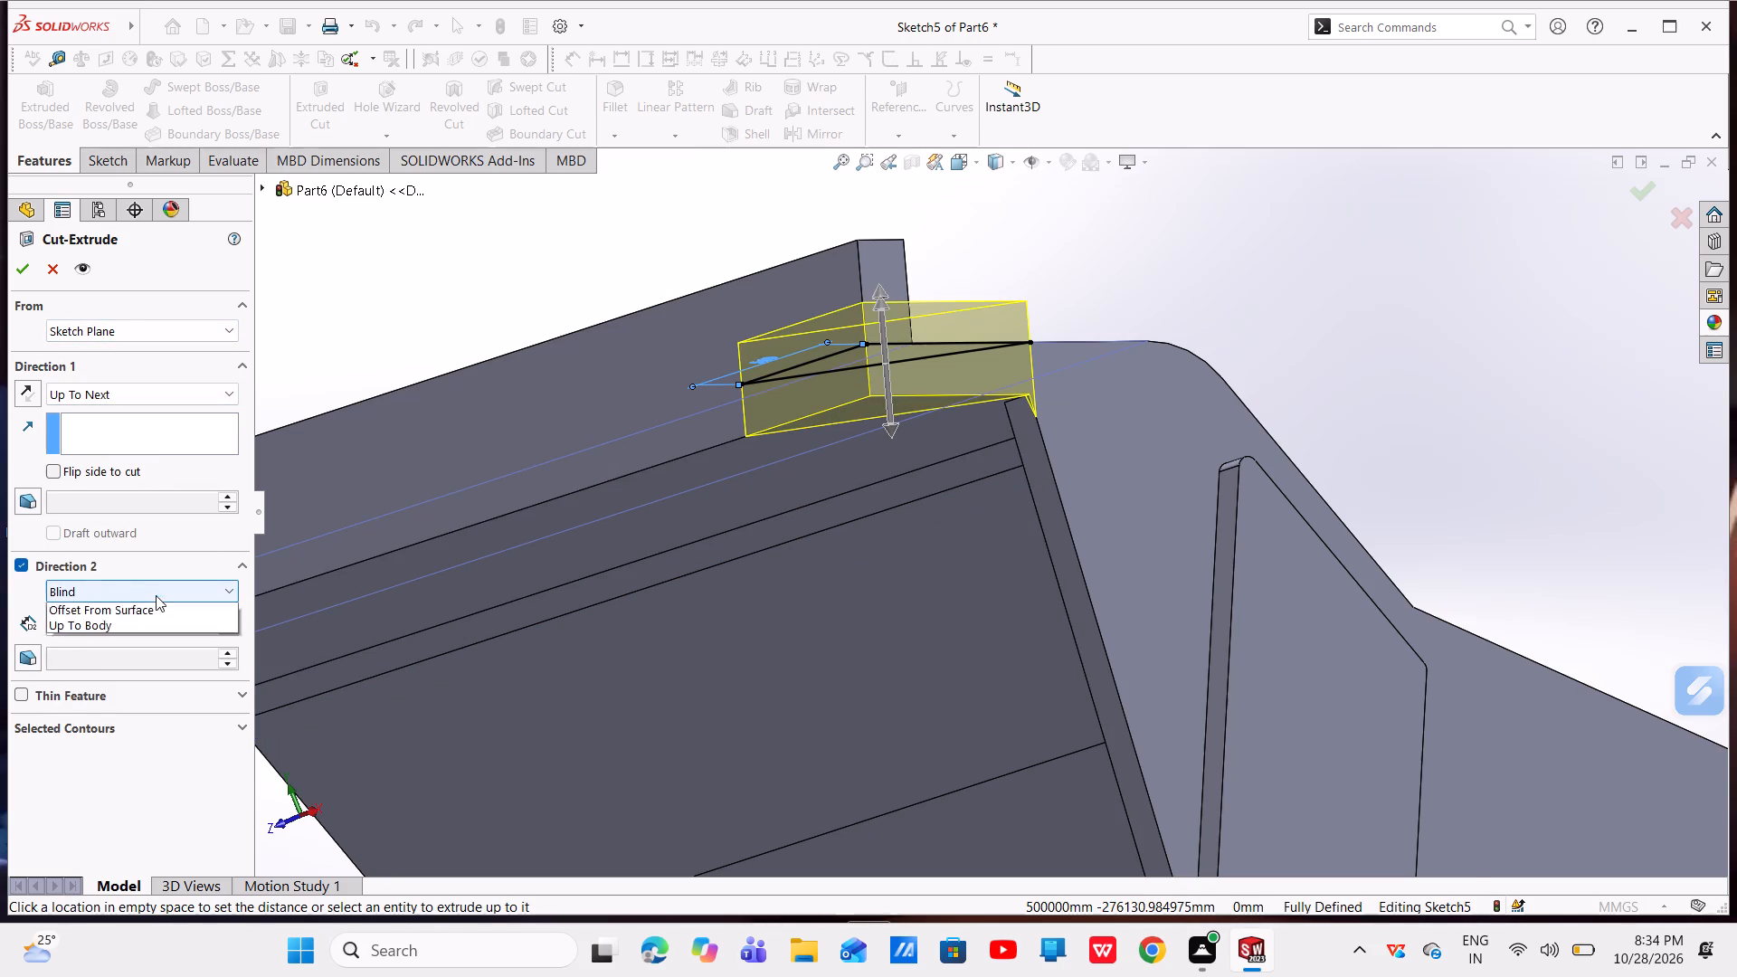
pyautogui.click(110, 622)
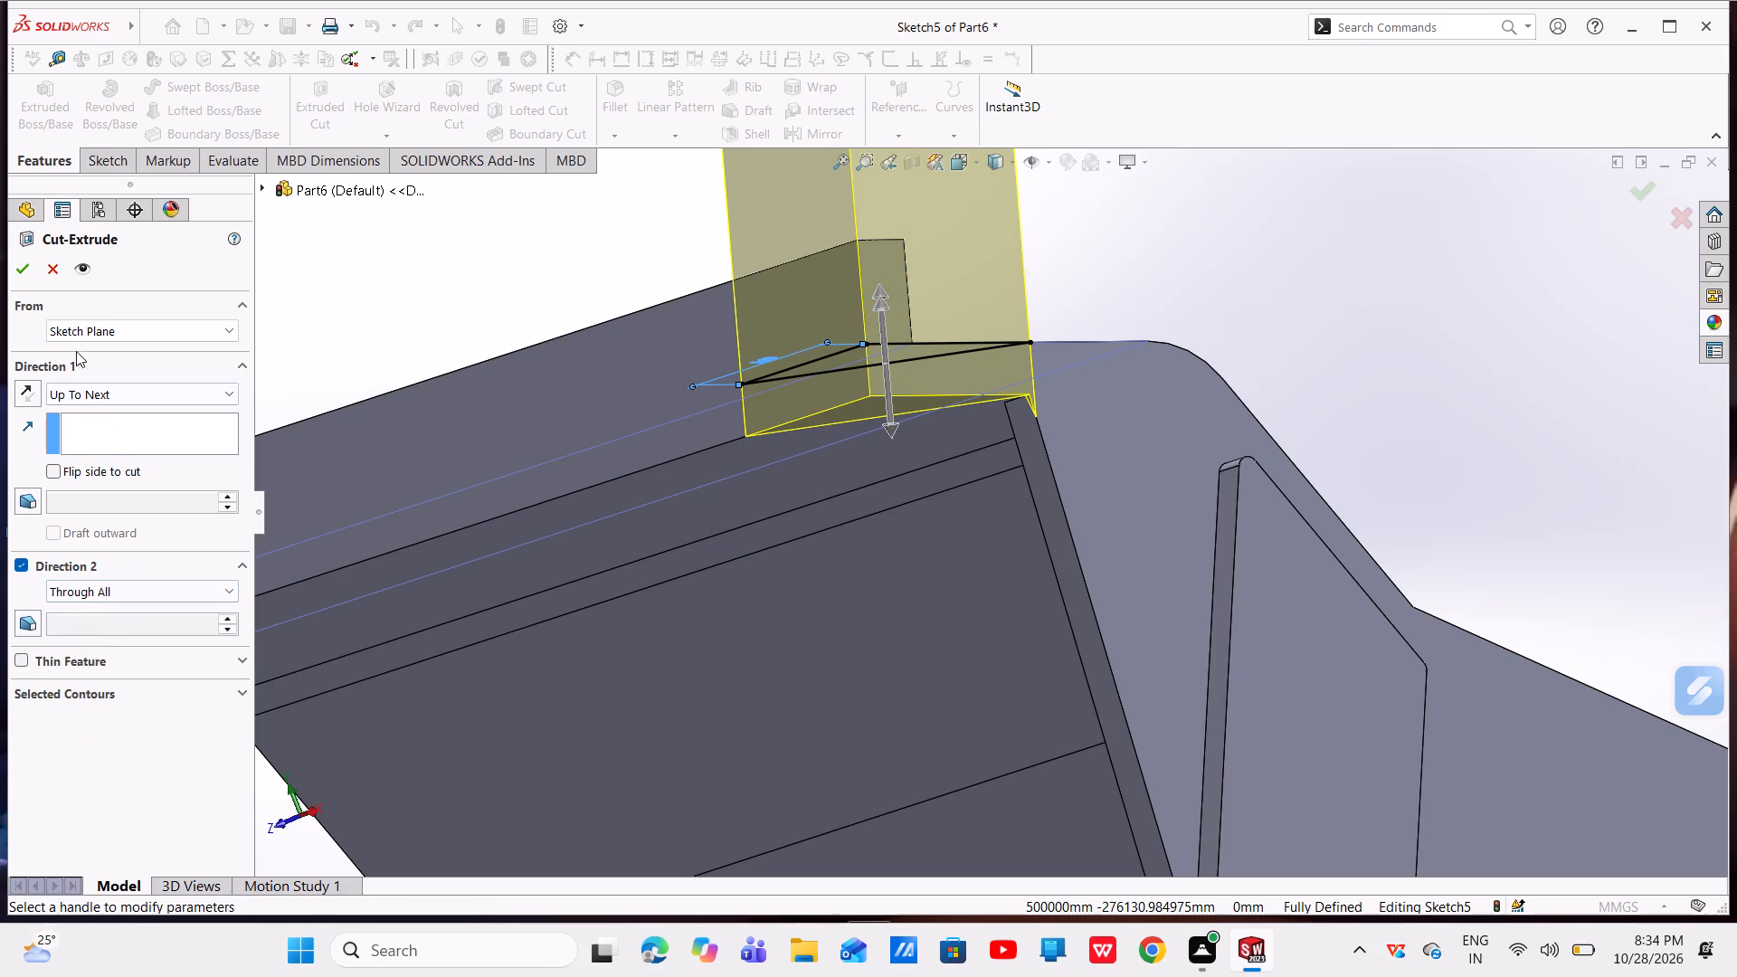
pyautogui.click(18, 272)
pyautogui.scroll(2, 890, 470)
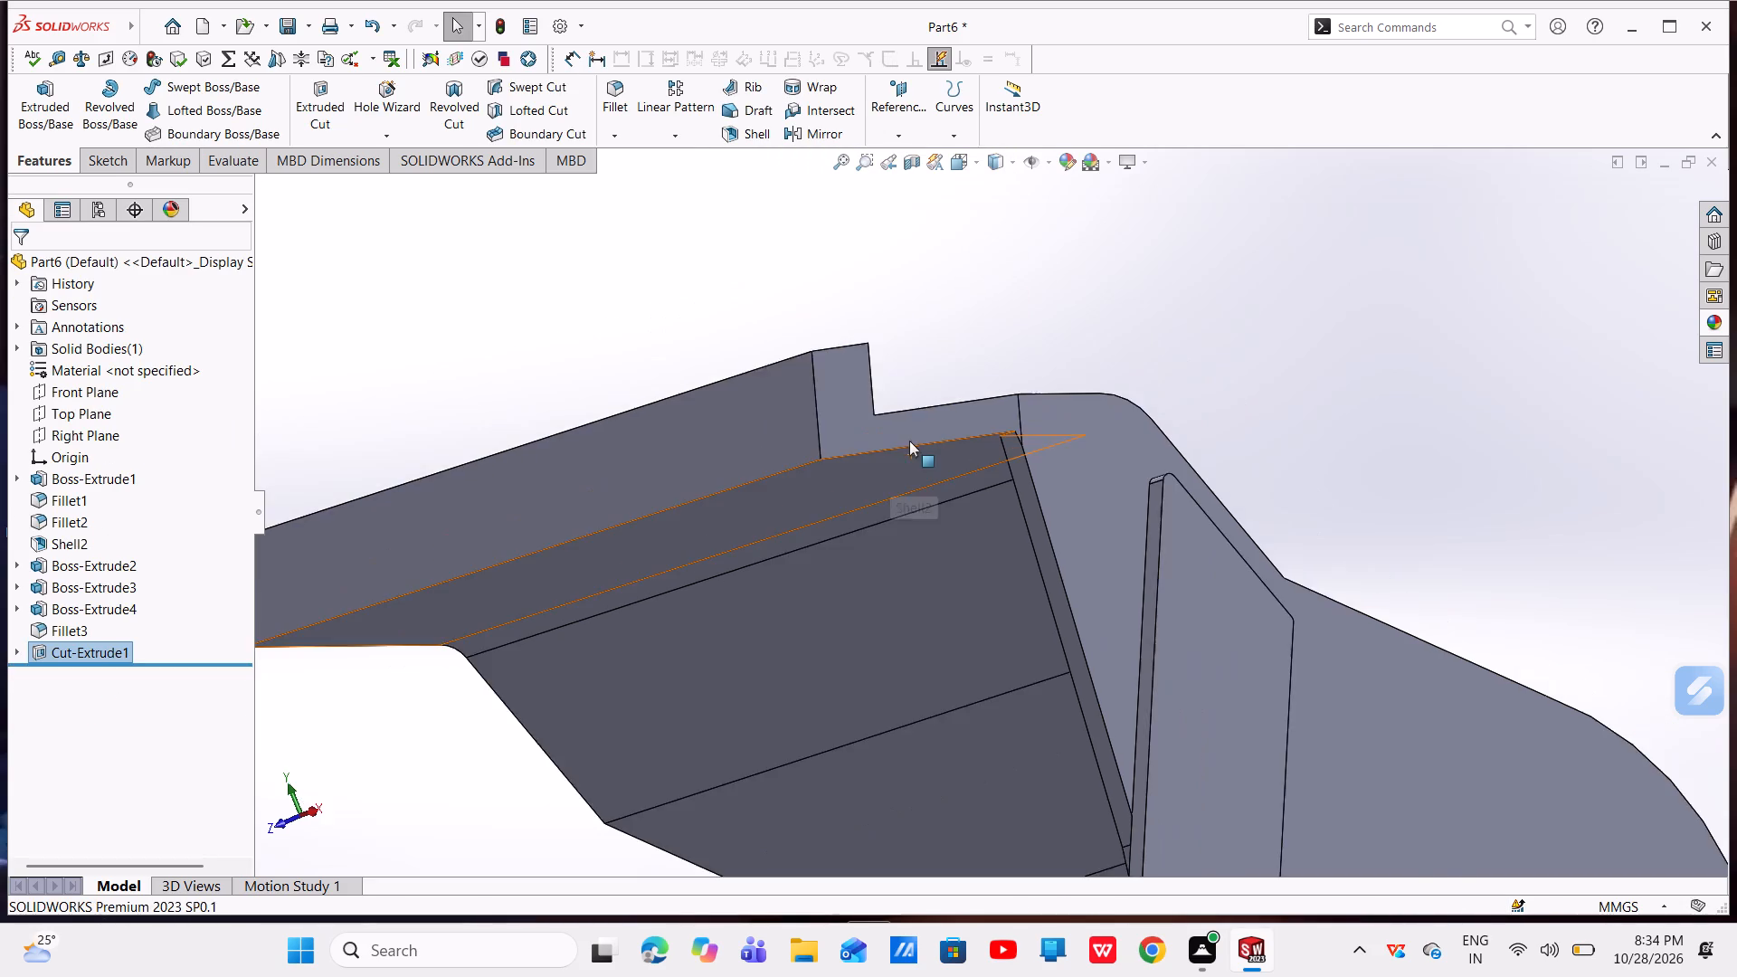
pyautogui.moveTo(914, 438); pyautogui.dragTo(979, 635, button='middle')
pyautogui.scroll(4, 961, 568)
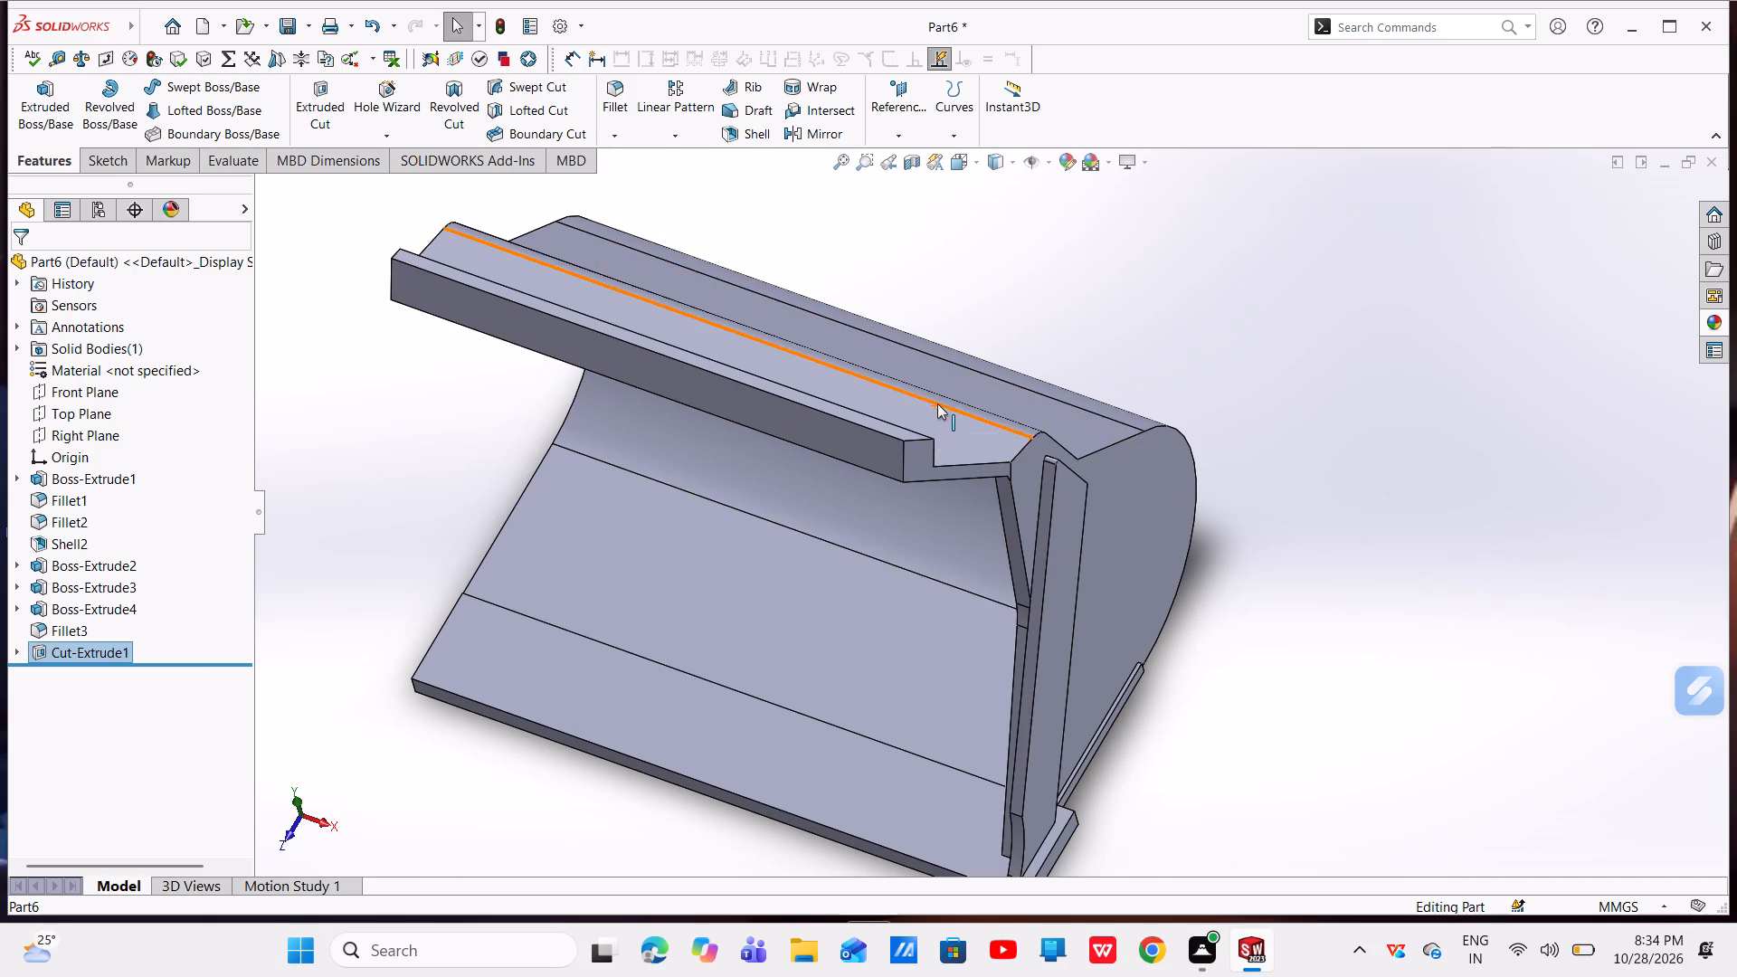
pyautogui.press('Escape')
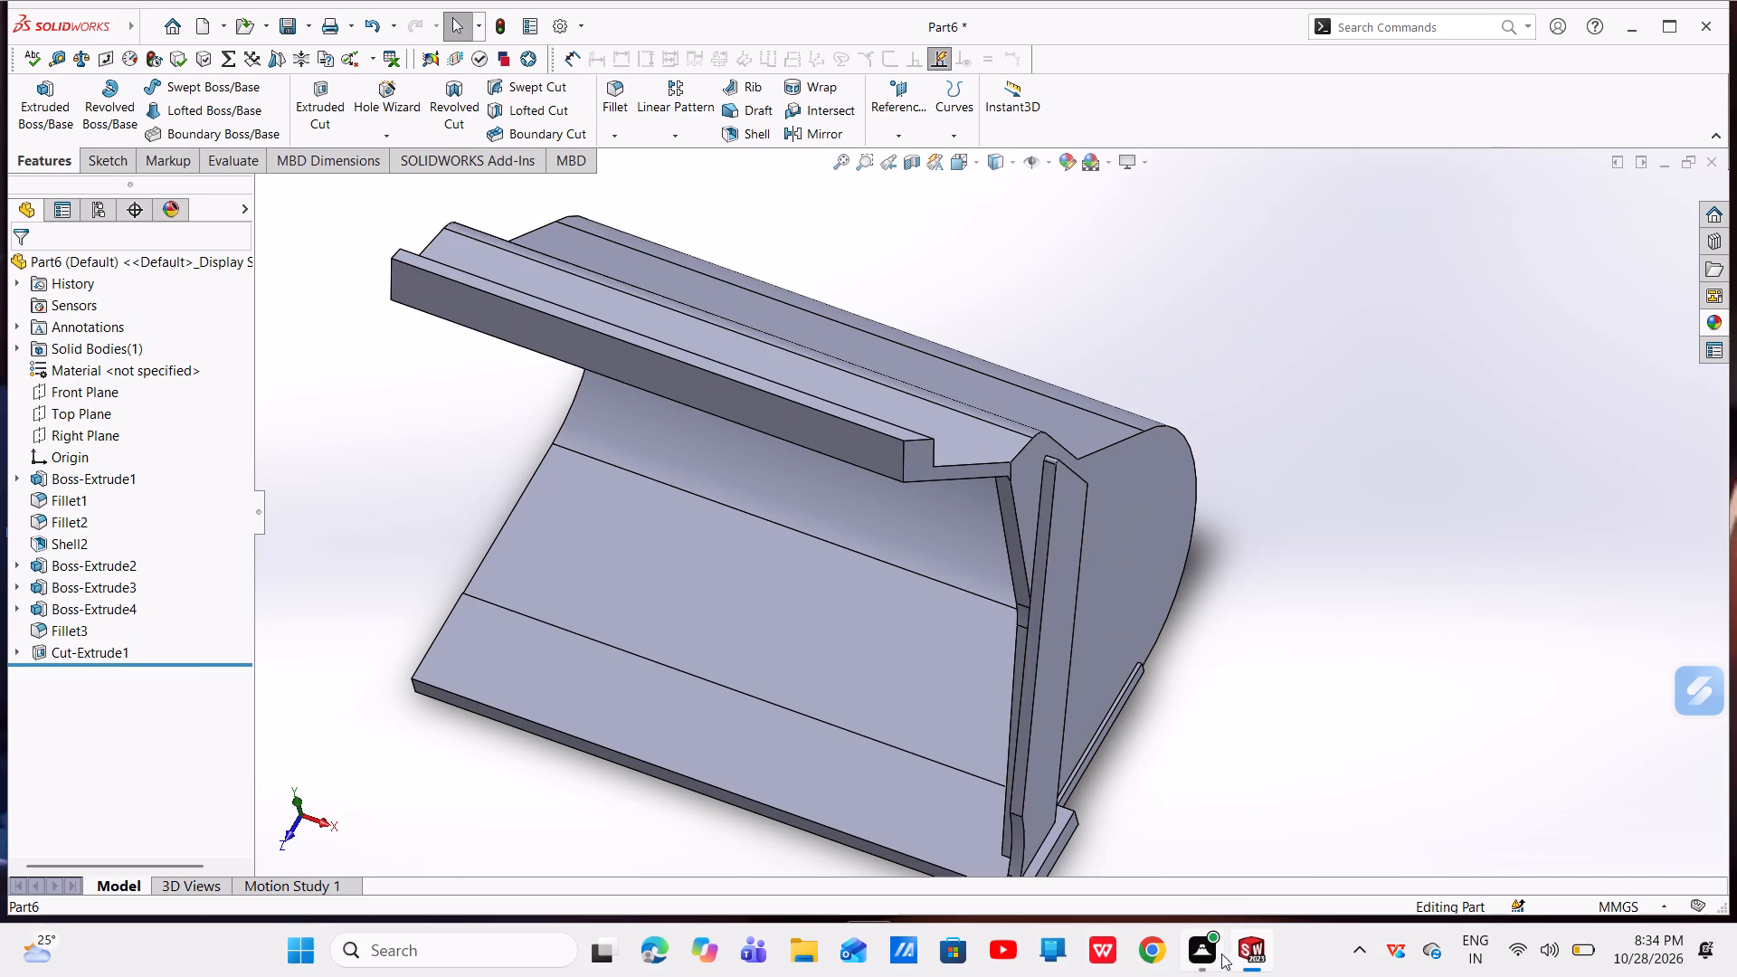
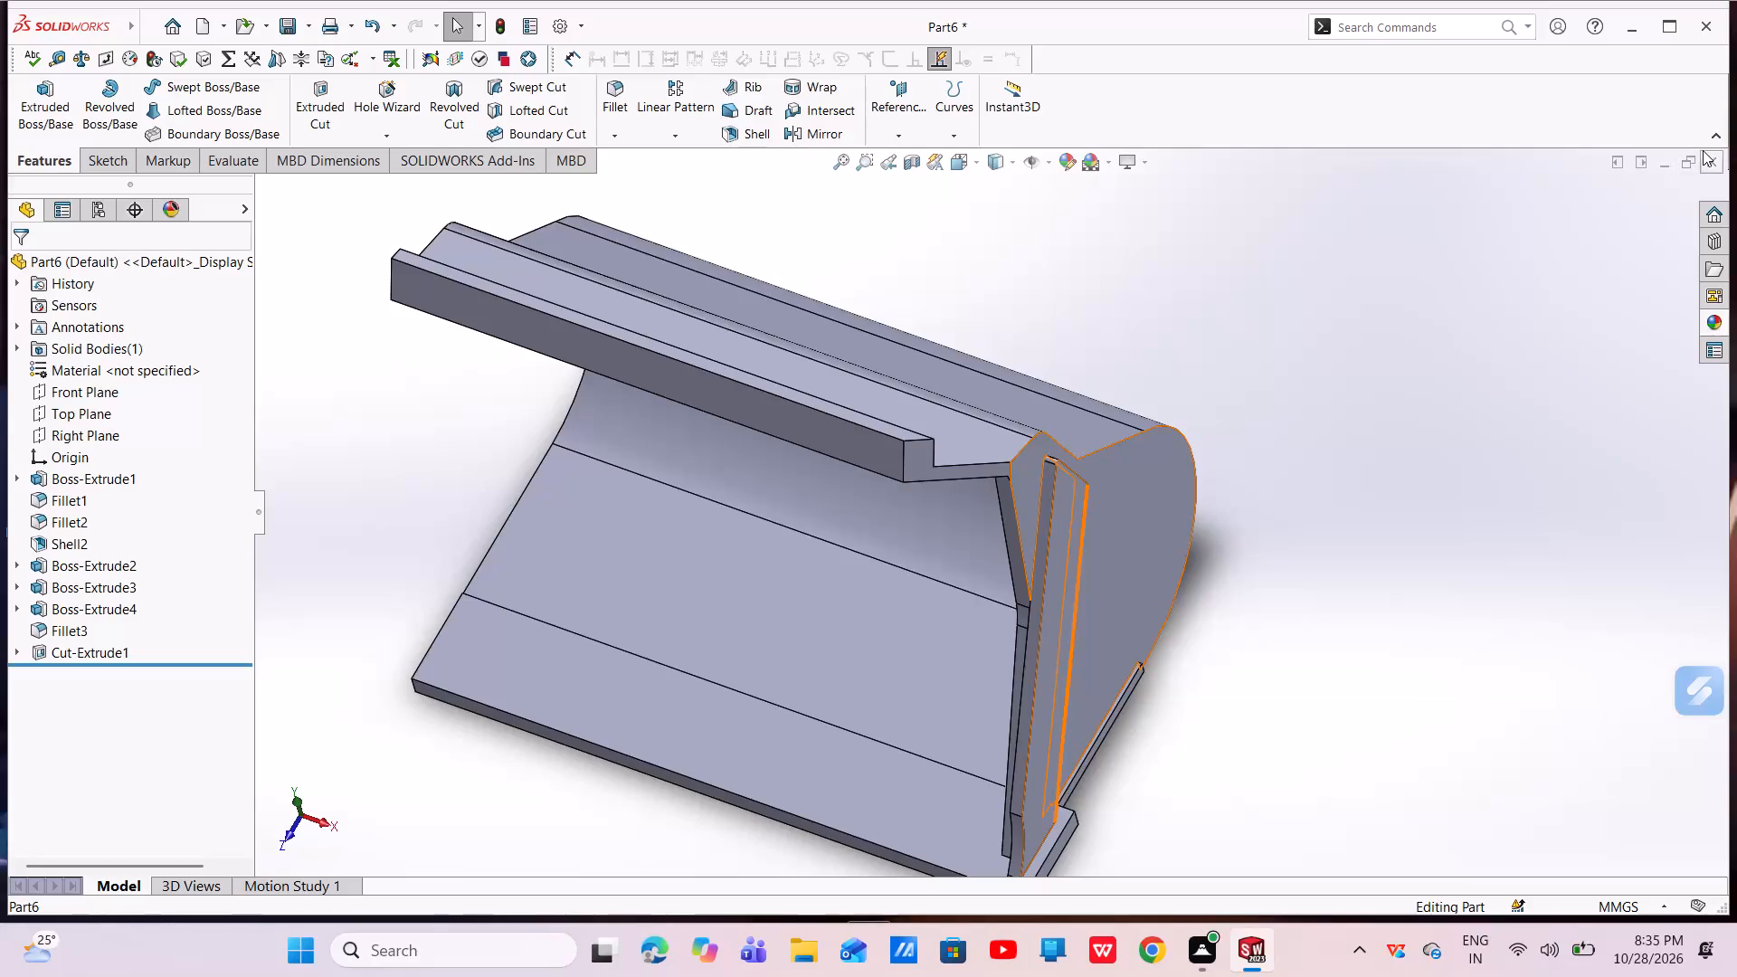
# Examine the part from several angles, checking the cut corner of the lip and the rib on the side wall.
pyautogui.scroll(3, 1355, 549)
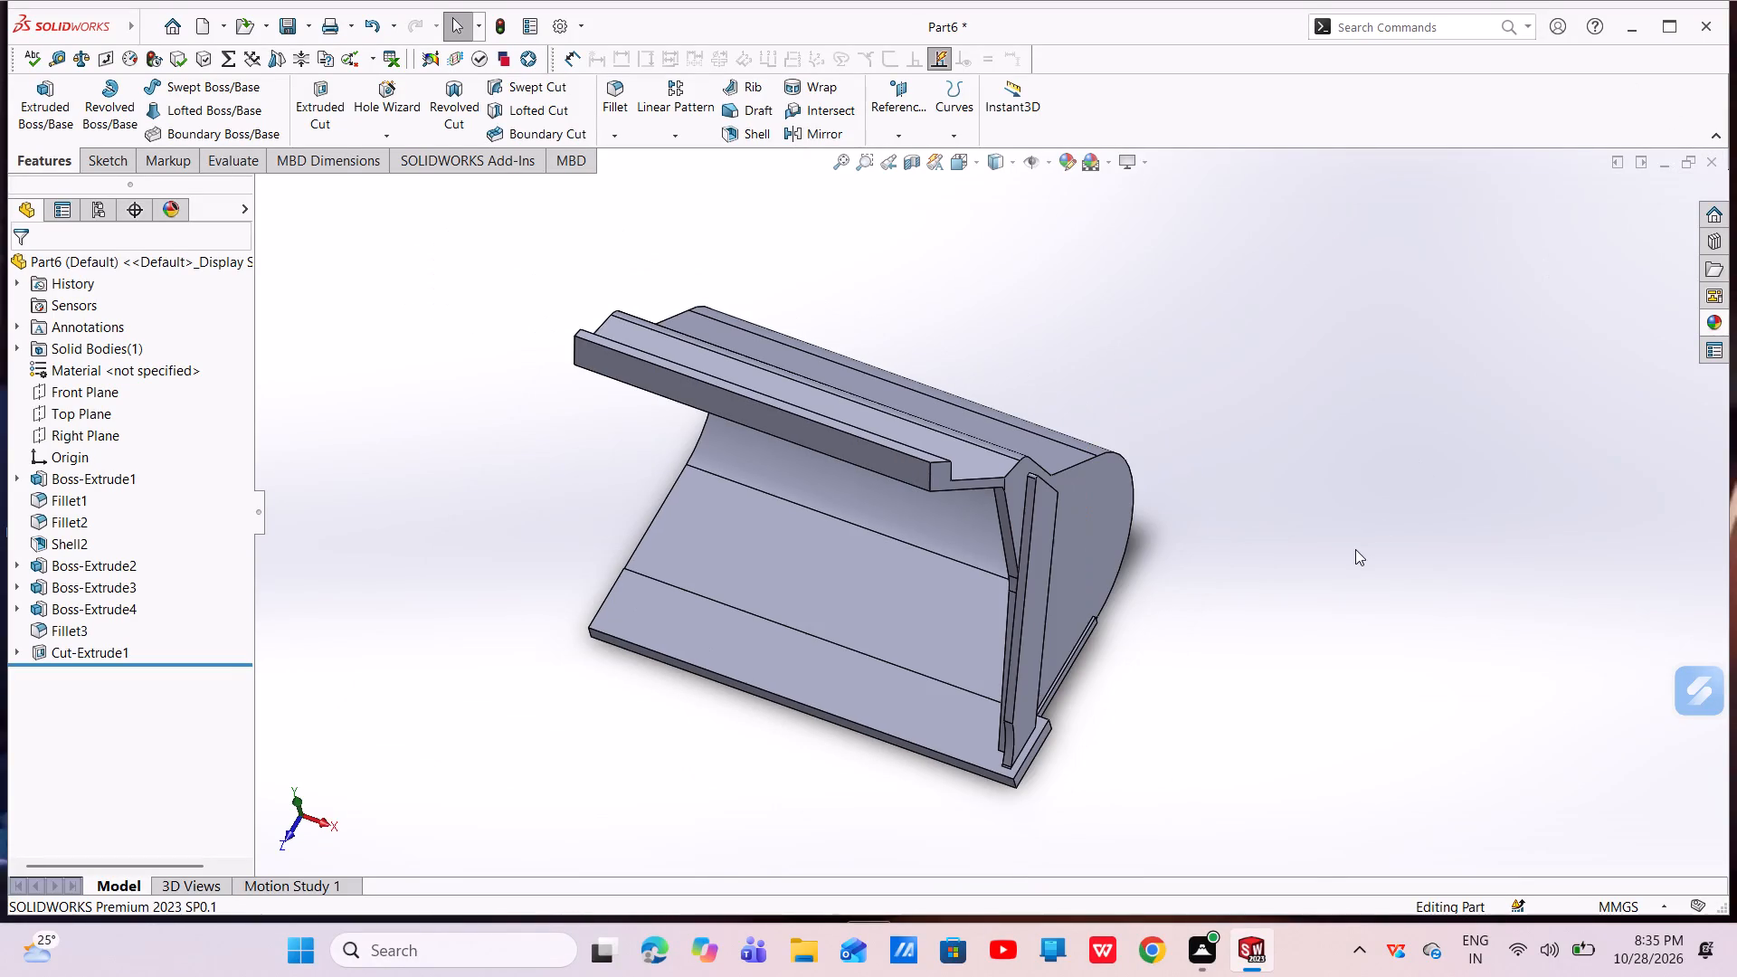
pyautogui.moveTo(1292, 564); pyautogui.dragTo(1352, 582, button='middle')
pyautogui.scroll(-4, 1177, 529)
pyautogui.scroll(4, 1155, 593)
pyautogui.moveTo(1102, 664); pyautogui.dragTo(1054, 664, button='middle')
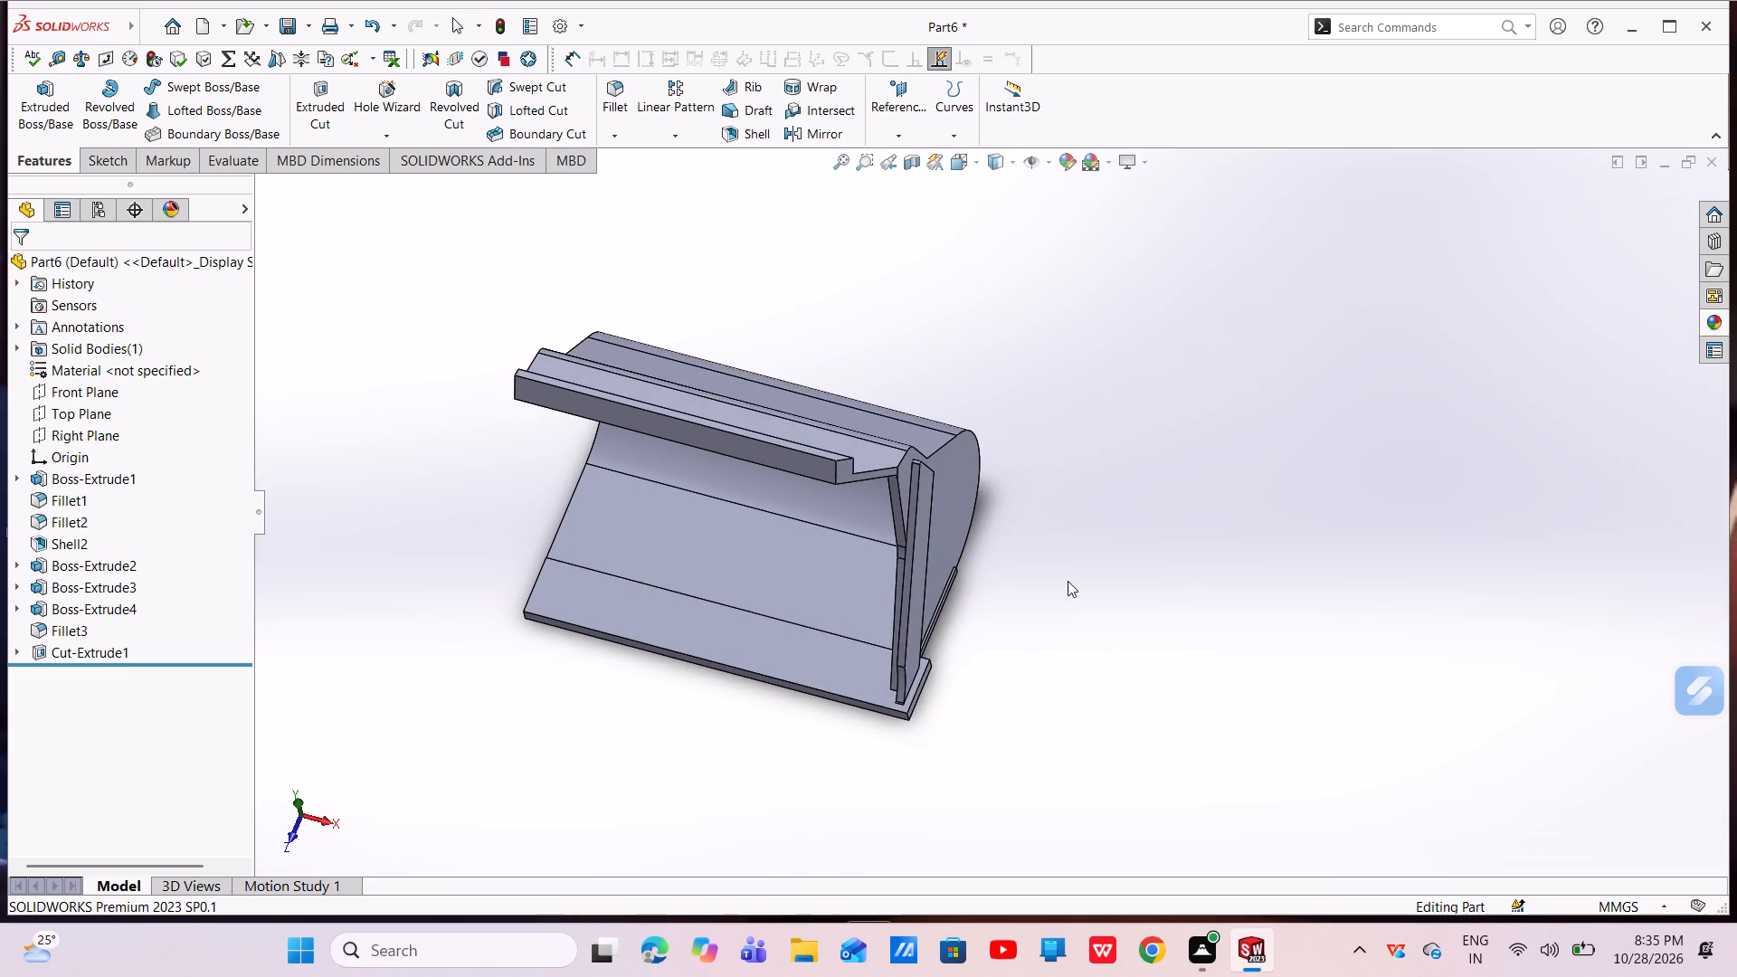
pyautogui.scroll(-1, 1068, 581)
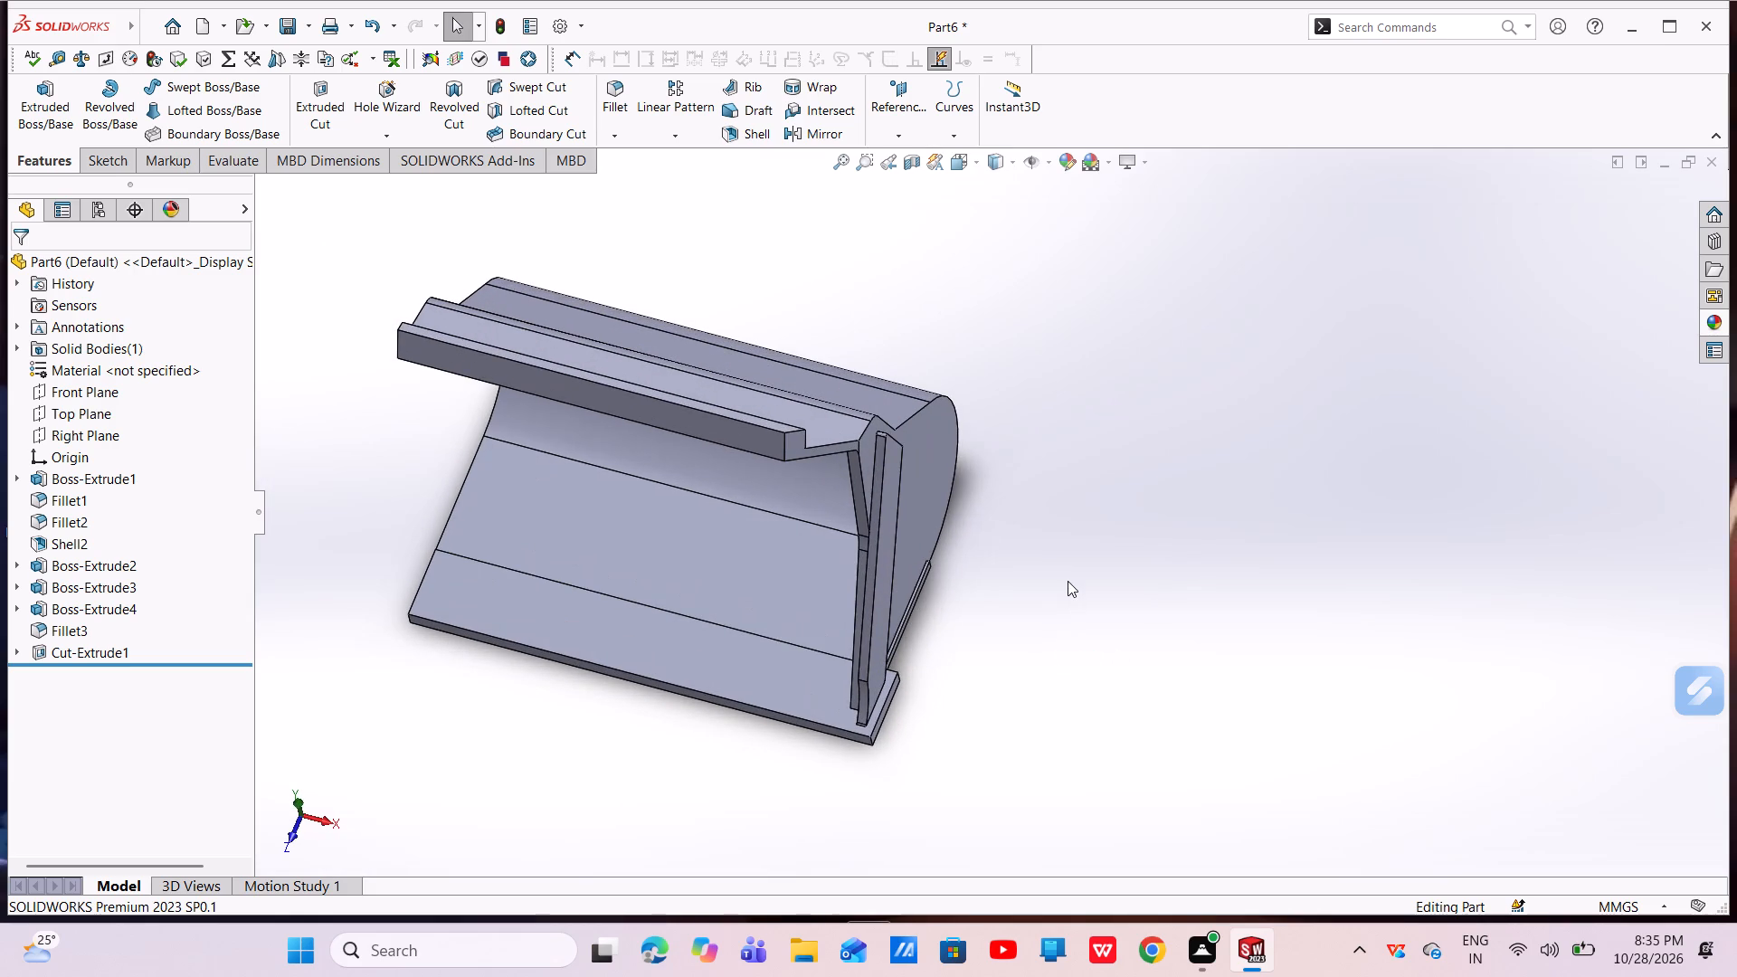
pyautogui.scroll(3, 1356, 696)
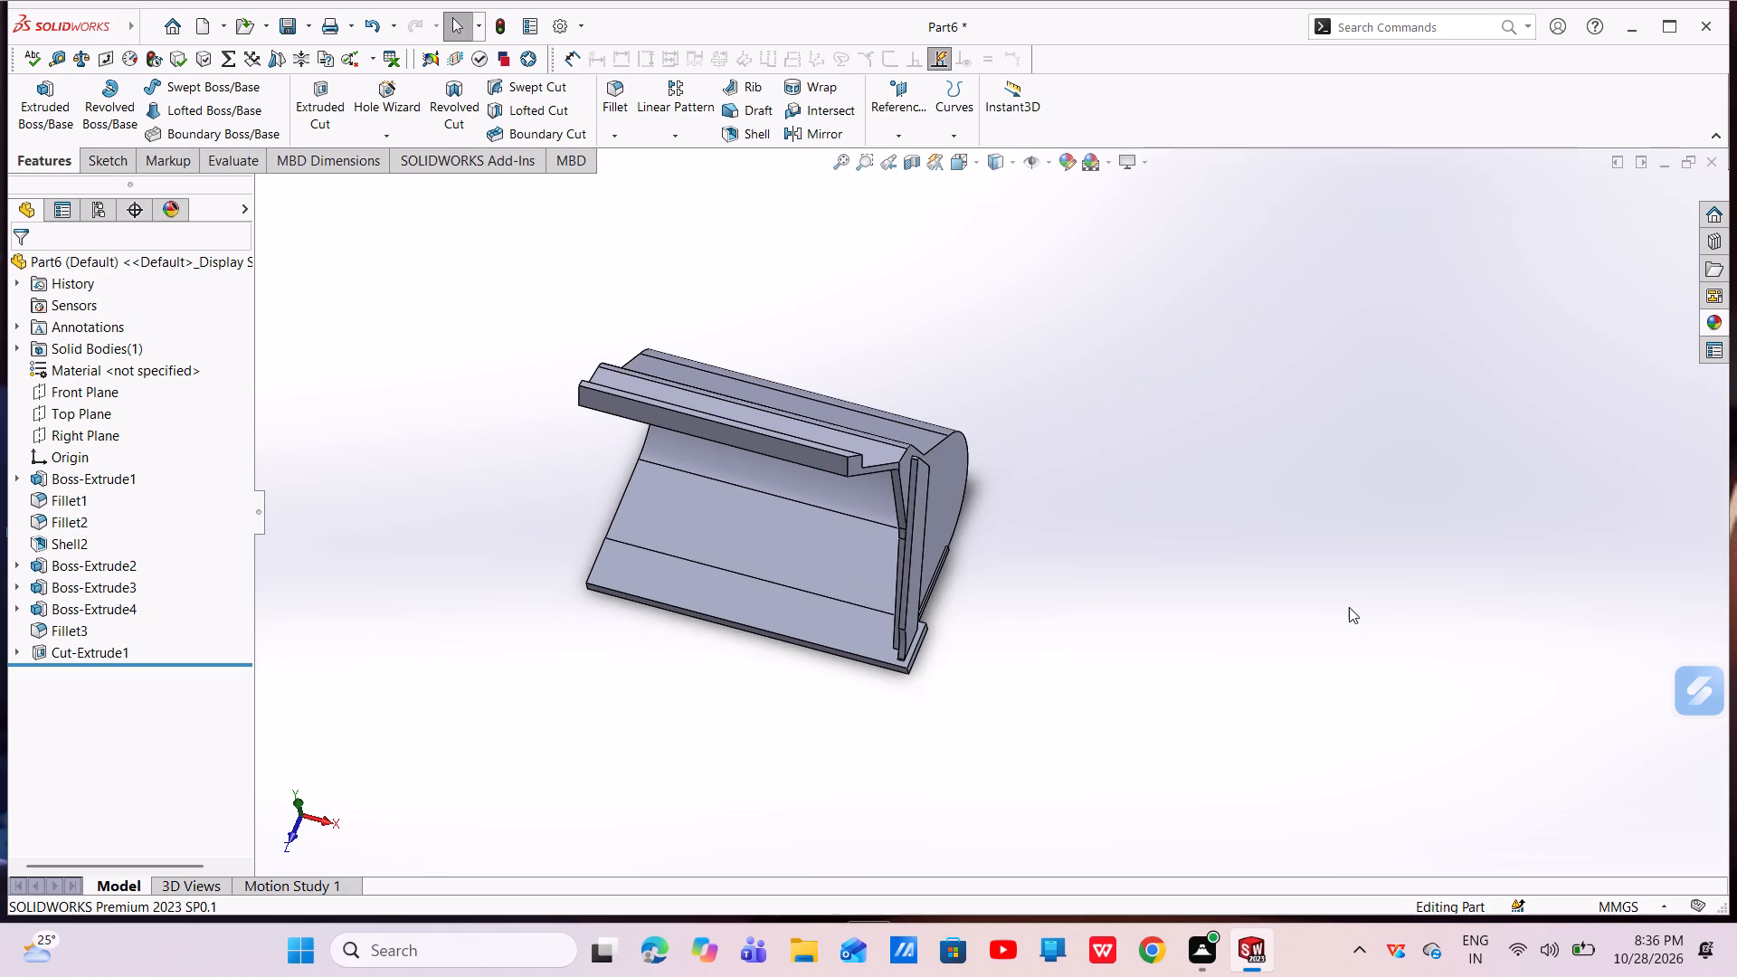
pyautogui.scroll(-4, 797, 500)
pyautogui.moveTo(1159, 555); pyautogui.dragTo(1096, 573, button='middle')
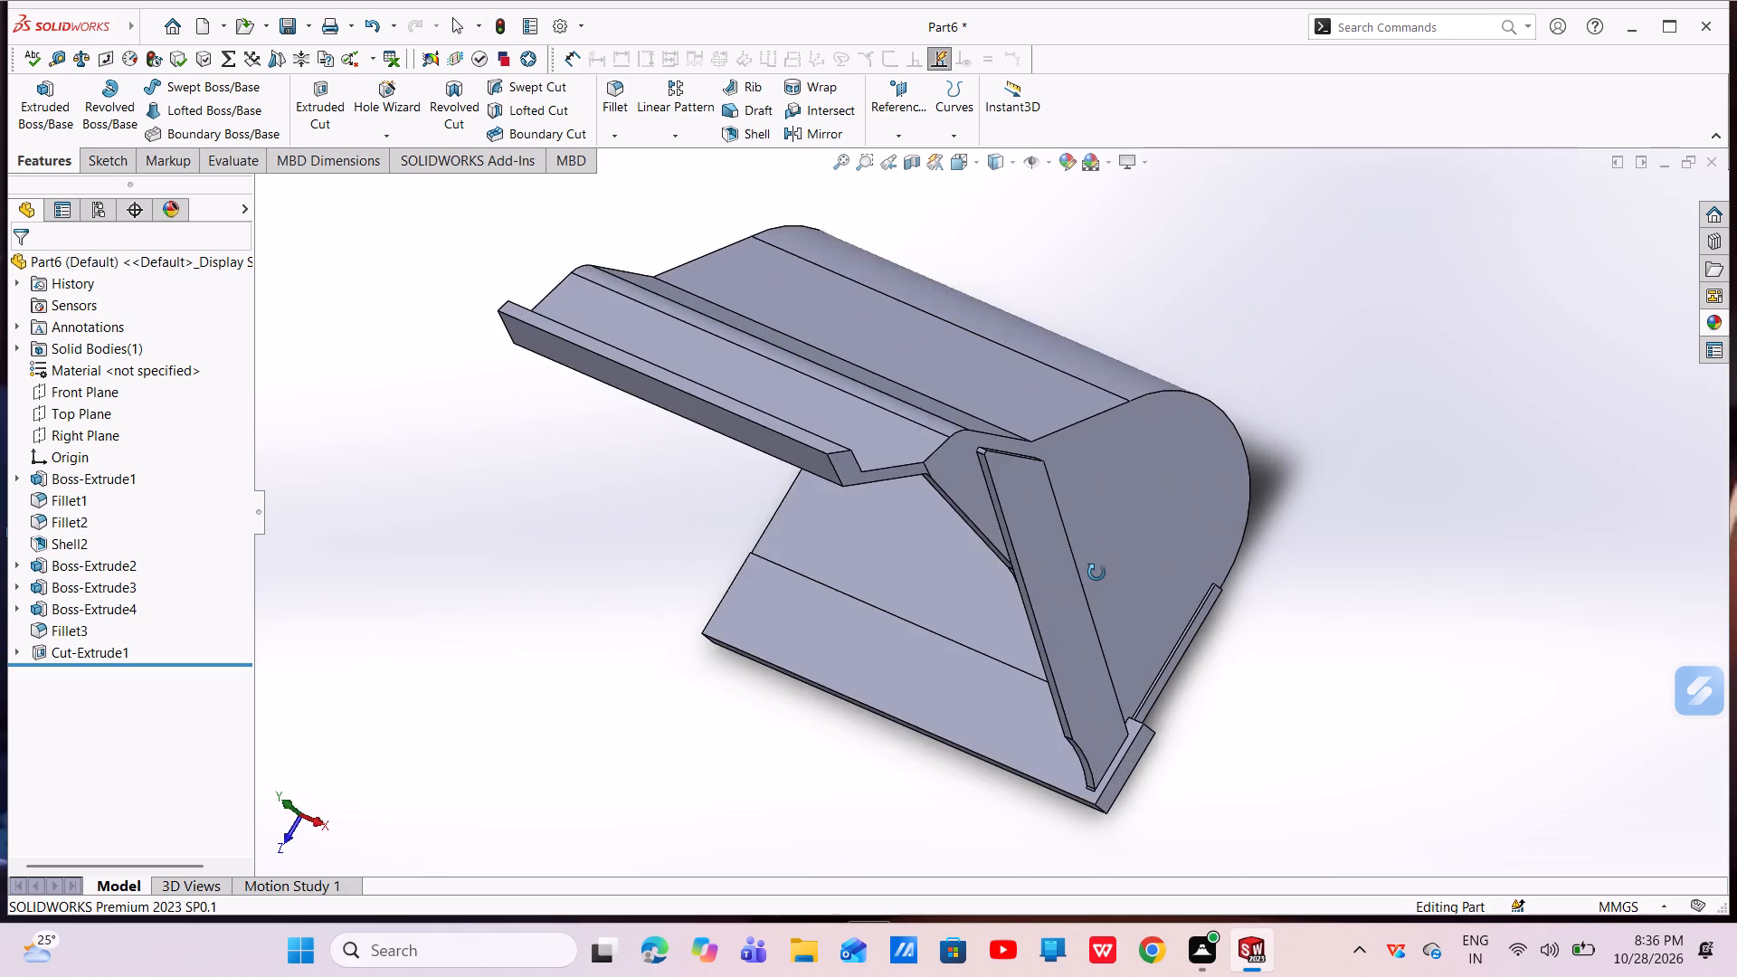
pyautogui.moveTo(1096, 573); pyautogui.dragTo(1096, 645, button='middle')
pyautogui.scroll(3, 1090, 654)
pyautogui.moveTo(1090, 654); pyautogui.dragTo(1207, 548, button='middle')
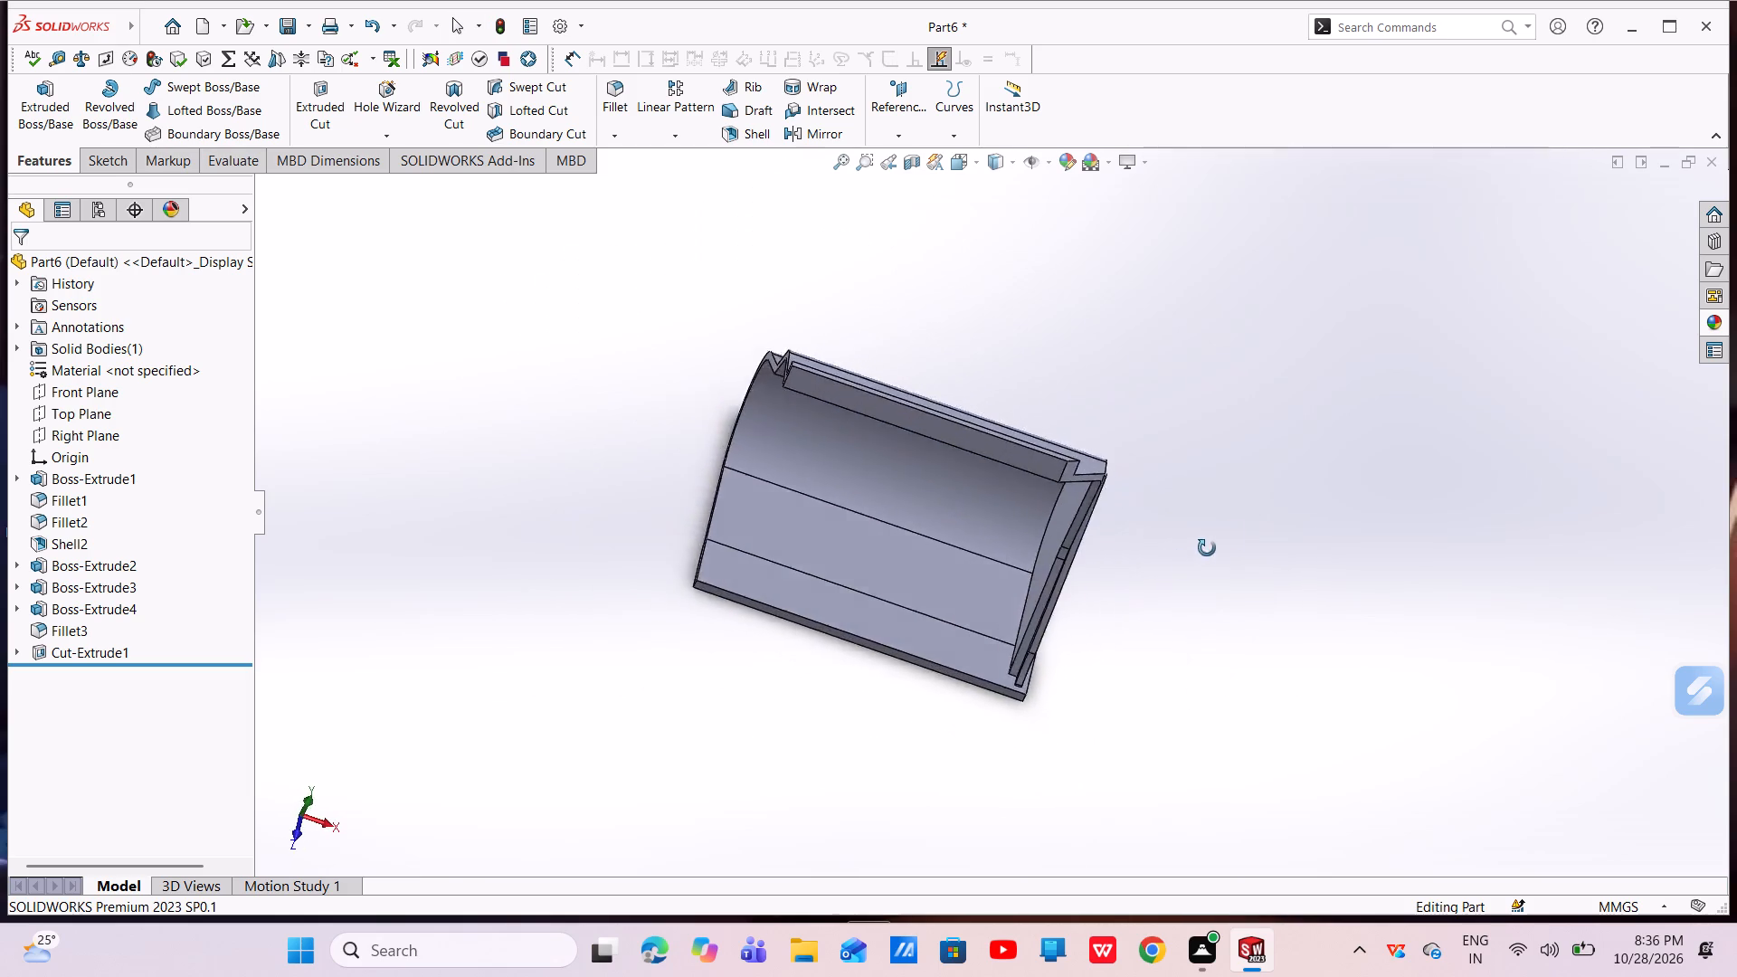
pyautogui.moveTo(1207, 548); pyautogui.dragTo(1178, 498, button='middle')
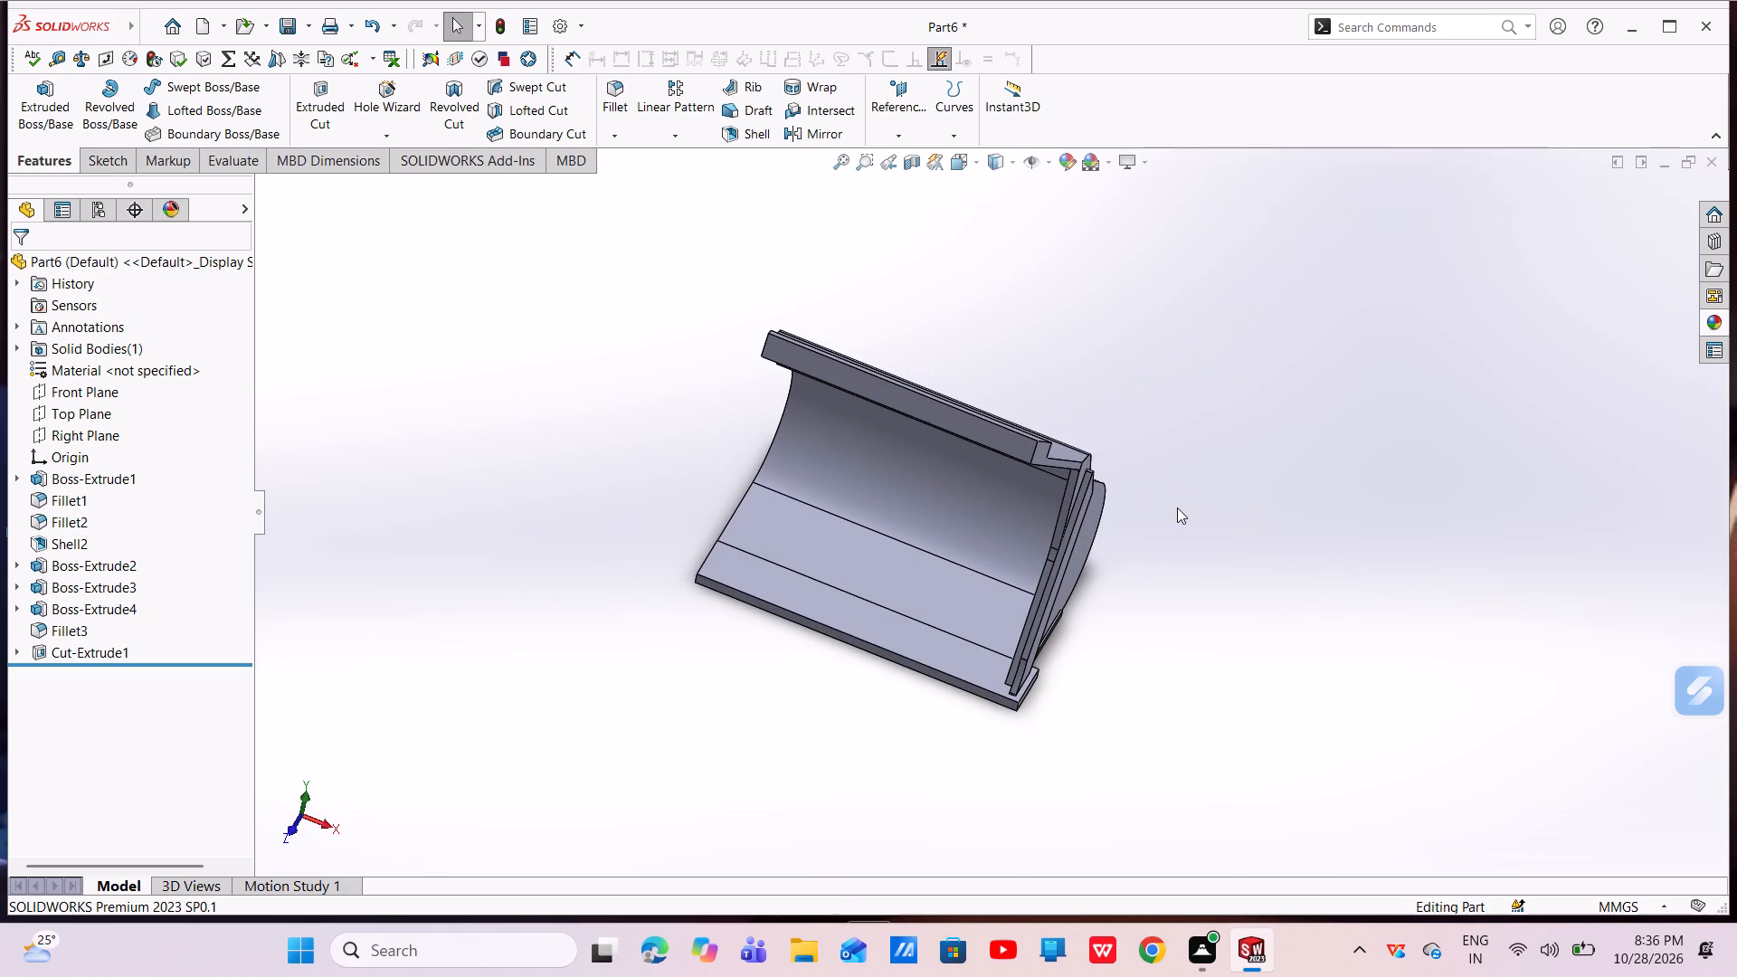
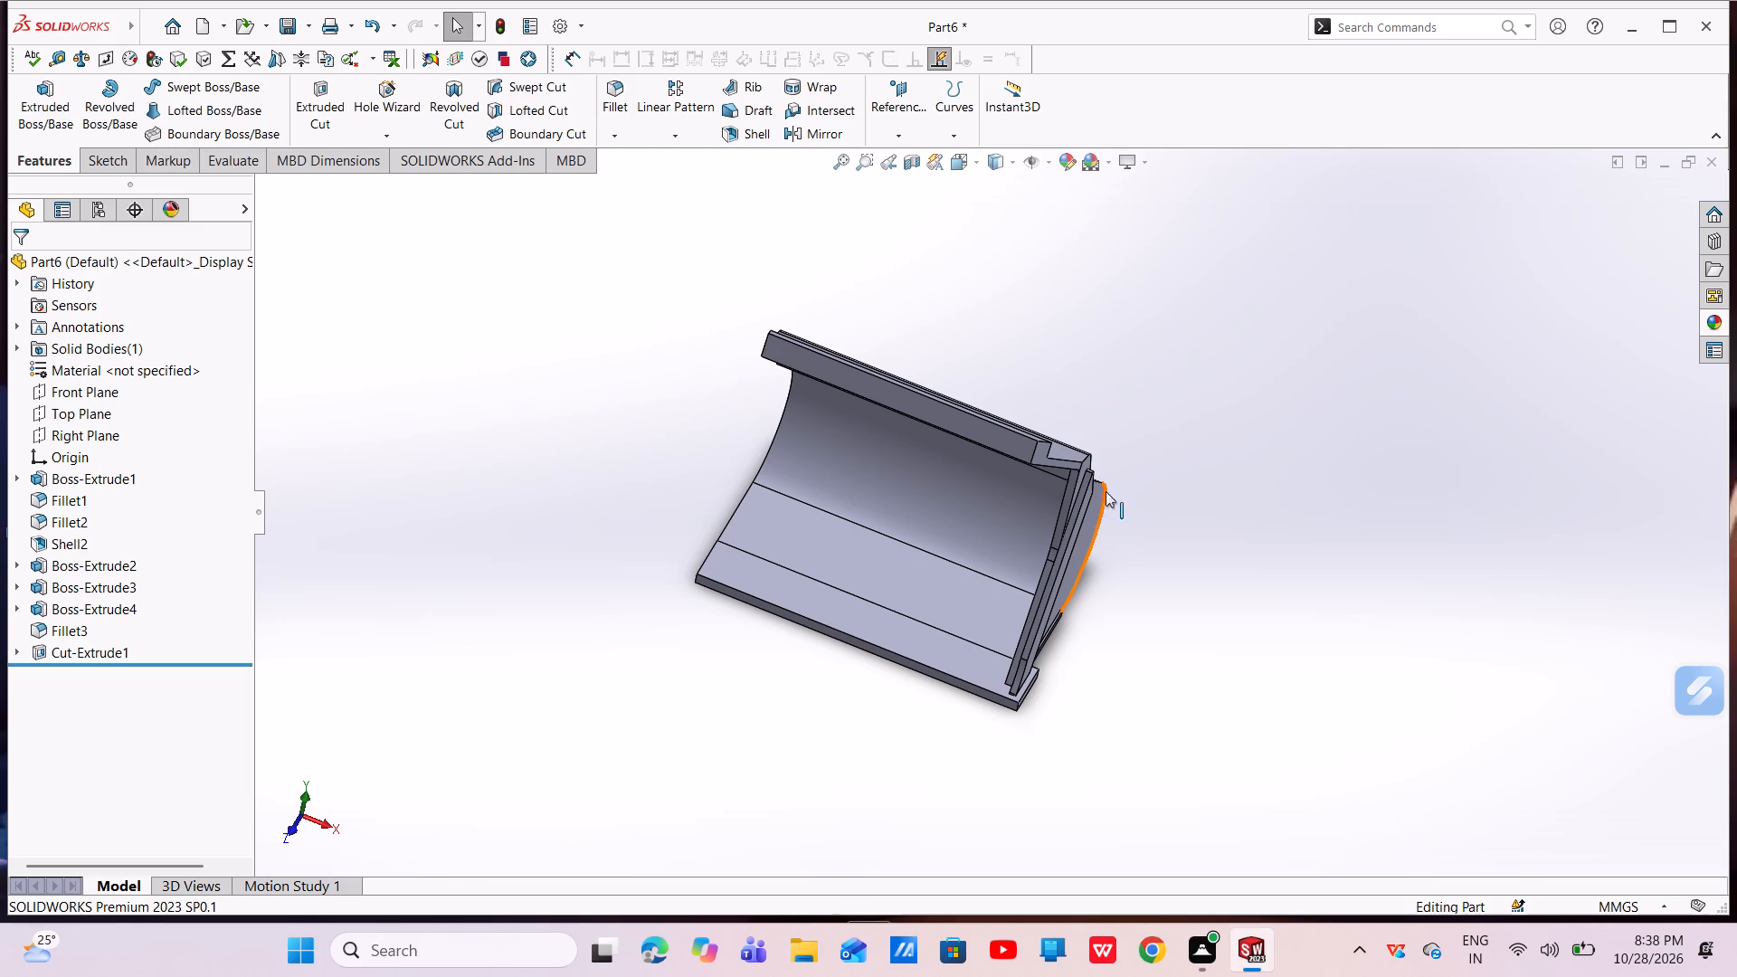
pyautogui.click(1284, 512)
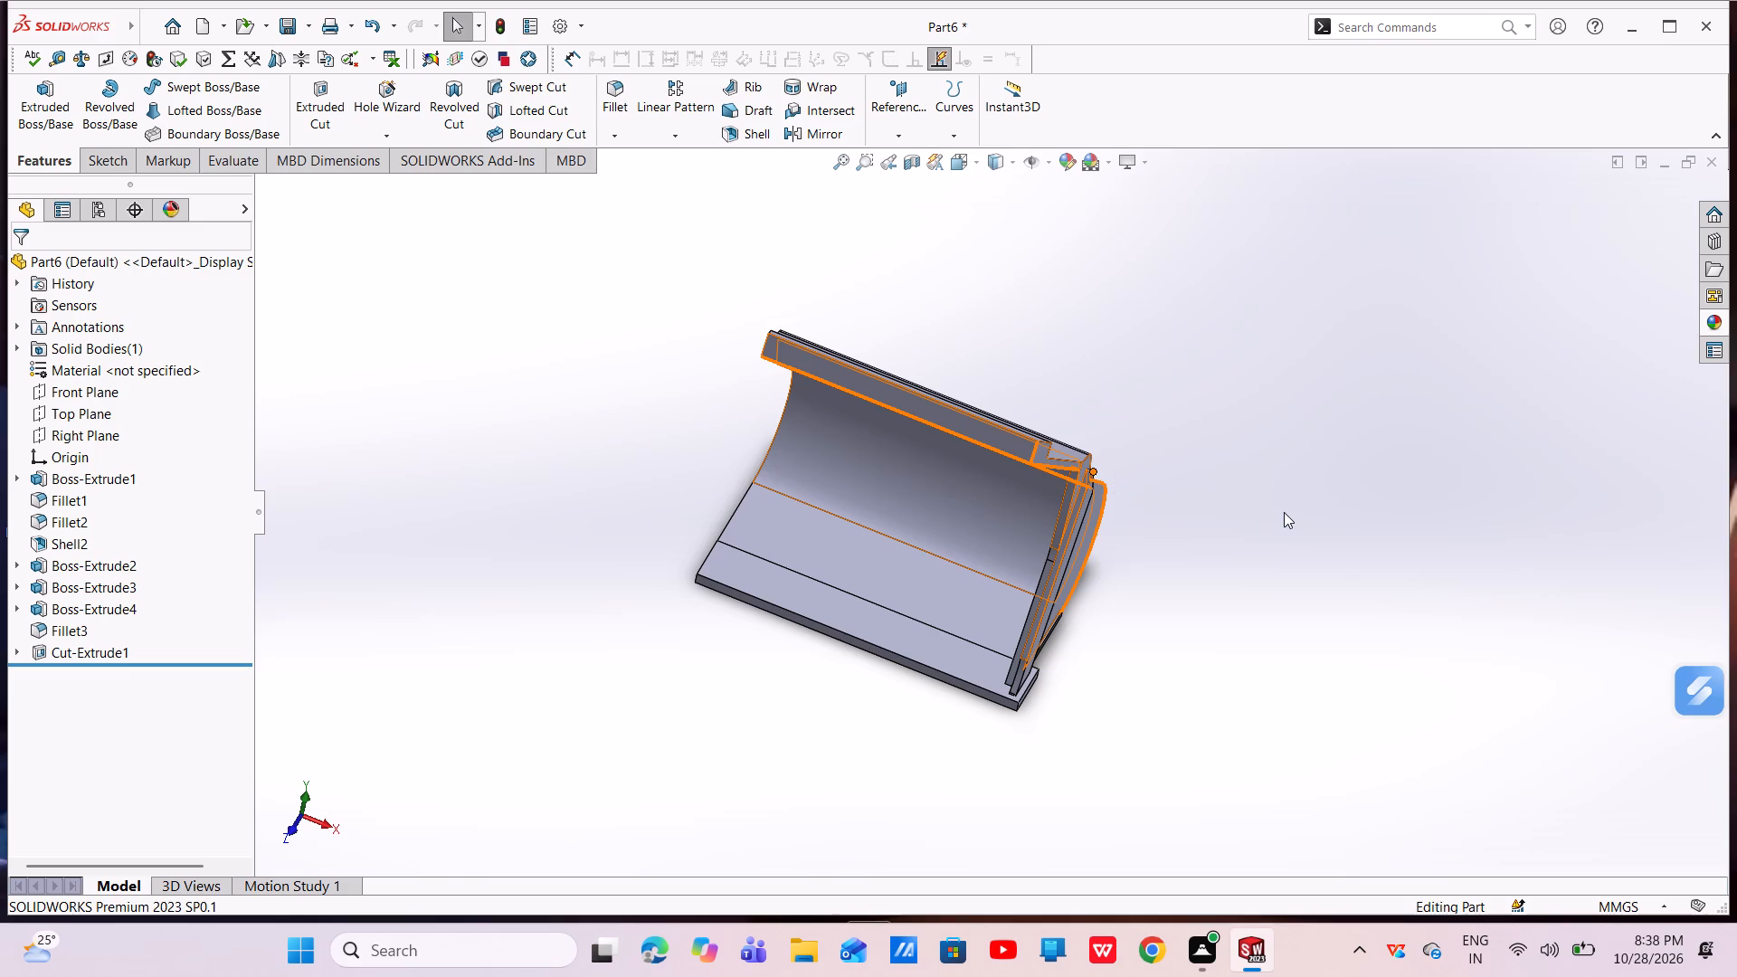
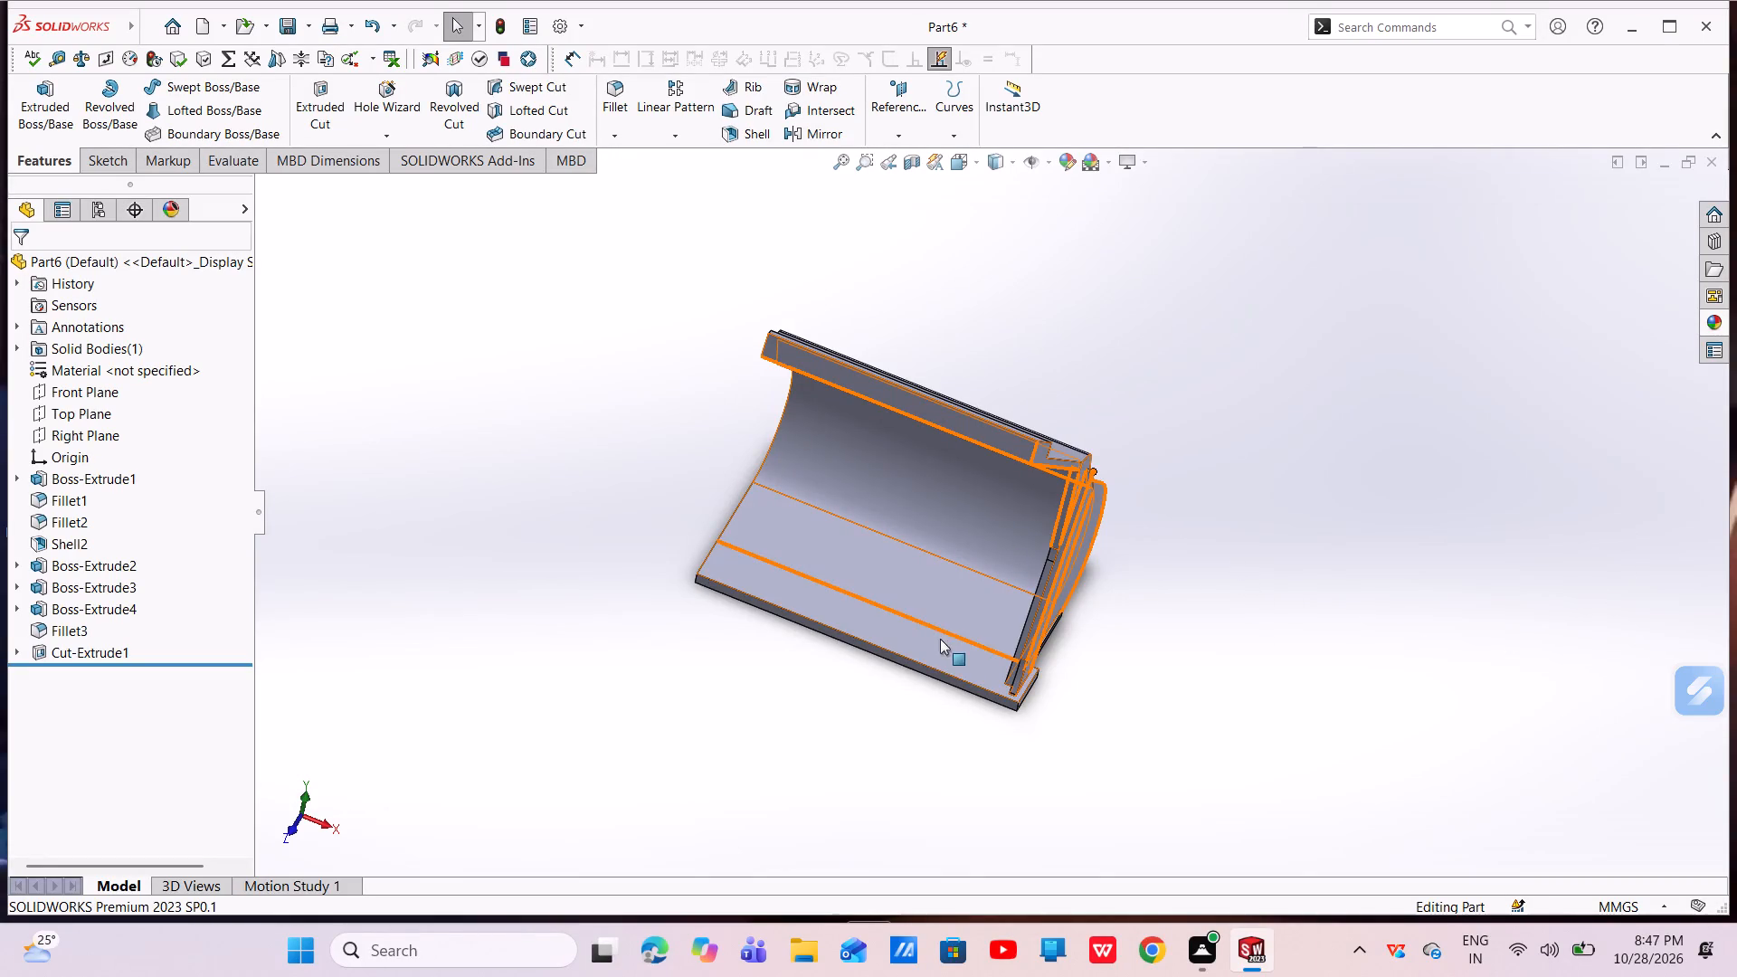
# Inspect the hooked-lip part from several angles, checking the cut lip corner, the side wall with its rib and the open interior.
pyautogui.scroll(1, 996, 619)
pyautogui.scroll(-3, 989, 600)
pyautogui.moveTo(944, 621); pyautogui.dragTo(1074, 639, button='middle')
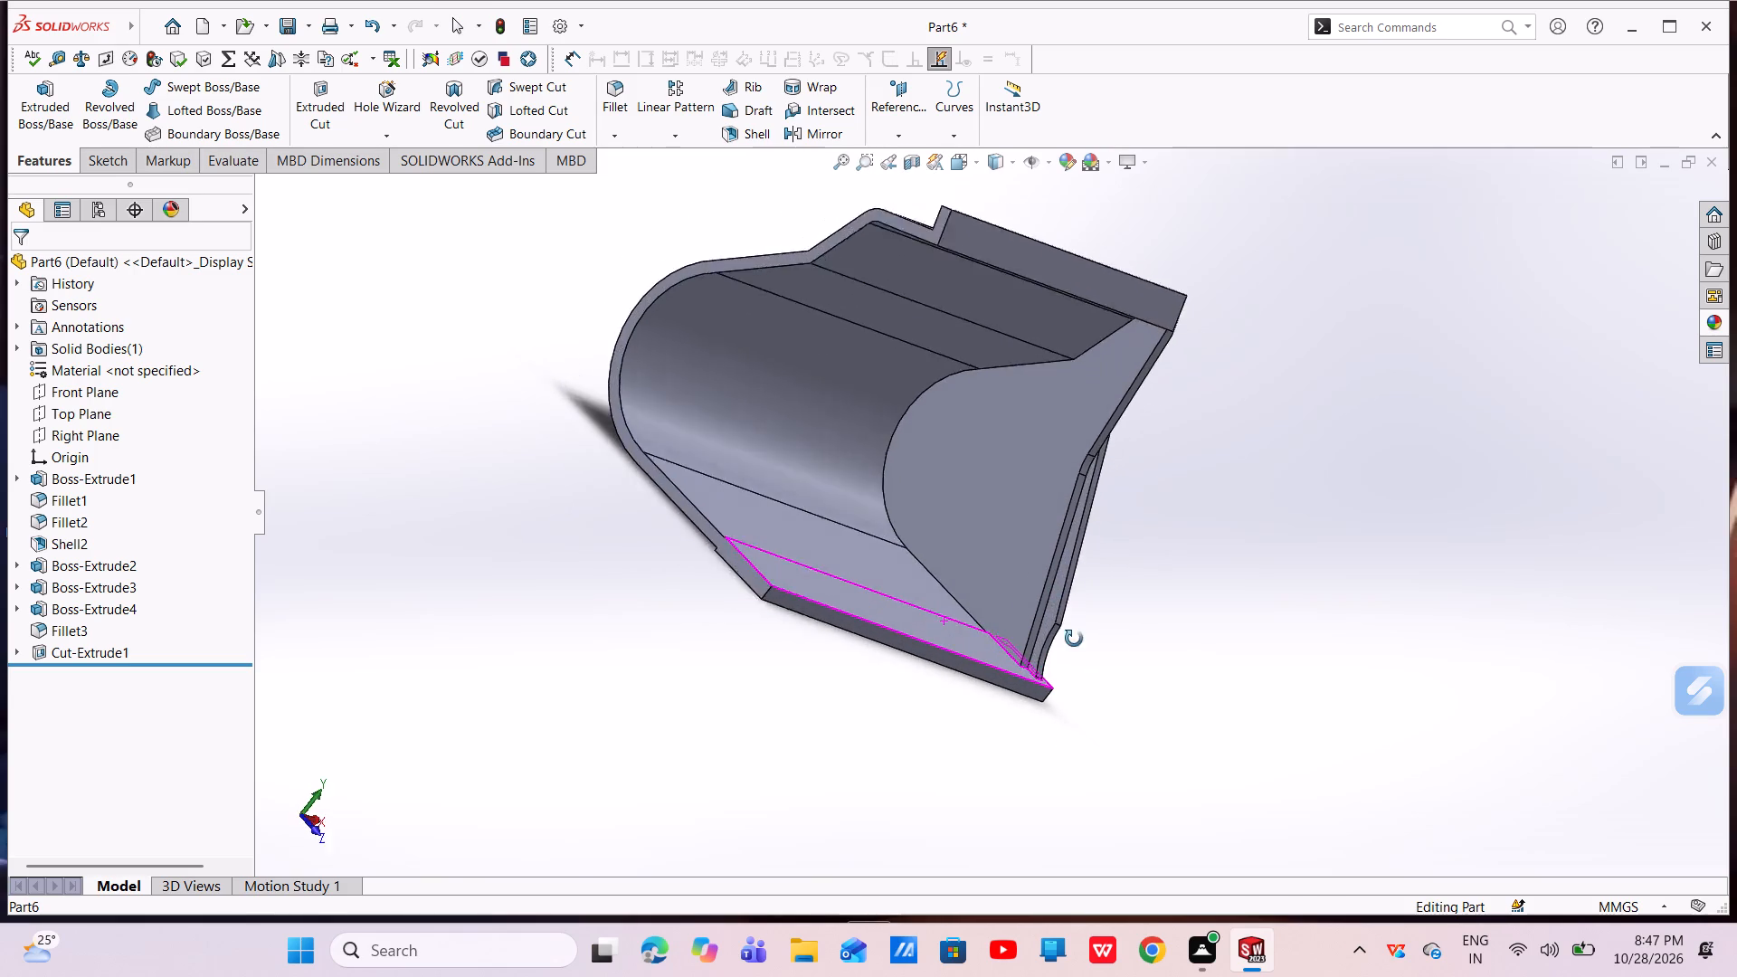
pyautogui.moveTo(1074, 639); pyautogui.dragTo(945, 659, button='middle')
pyautogui.scroll(-1, 944, 659)
pyautogui.scroll(5, 993, 593)
pyautogui.moveTo(1004, 584); pyautogui.dragTo(866, 576, button='middle')
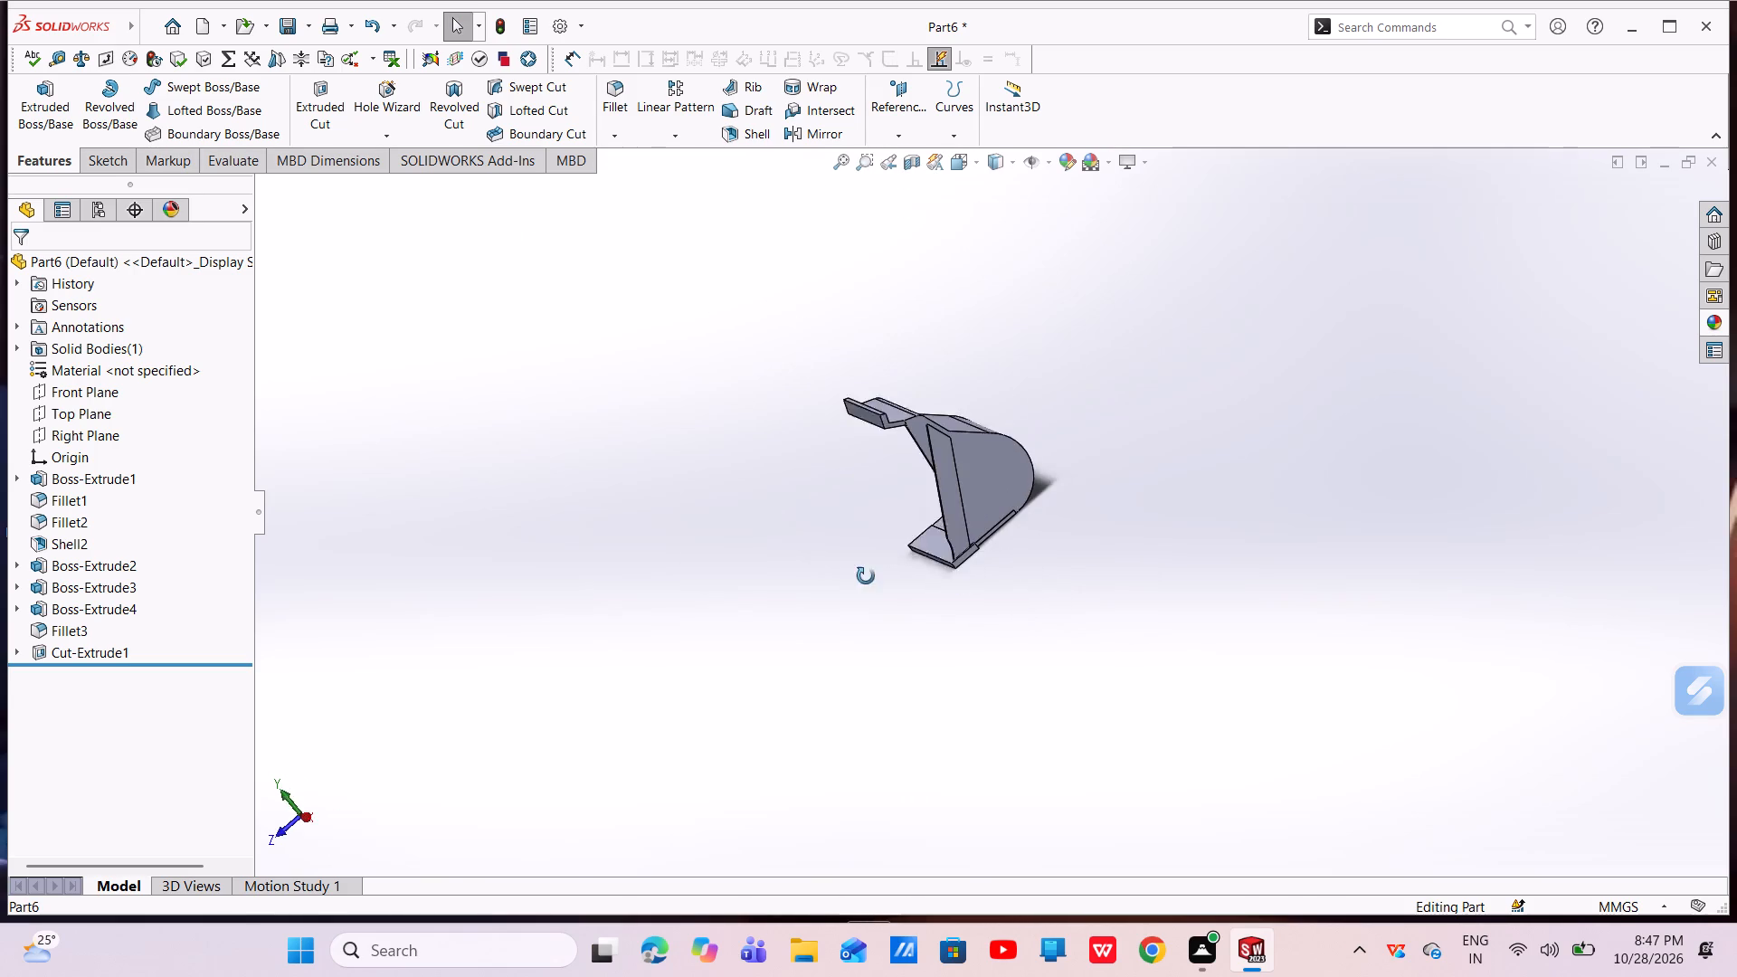
pyautogui.moveTo(866, 576); pyautogui.dragTo(859, 576, button='middle')
pyautogui.scroll(-7, 916, 550)
pyautogui.moveTo(930, 559); pyautogui.dragTo(1068, 567, button='middle')
pyautogui.scroll(3, 972, 564)
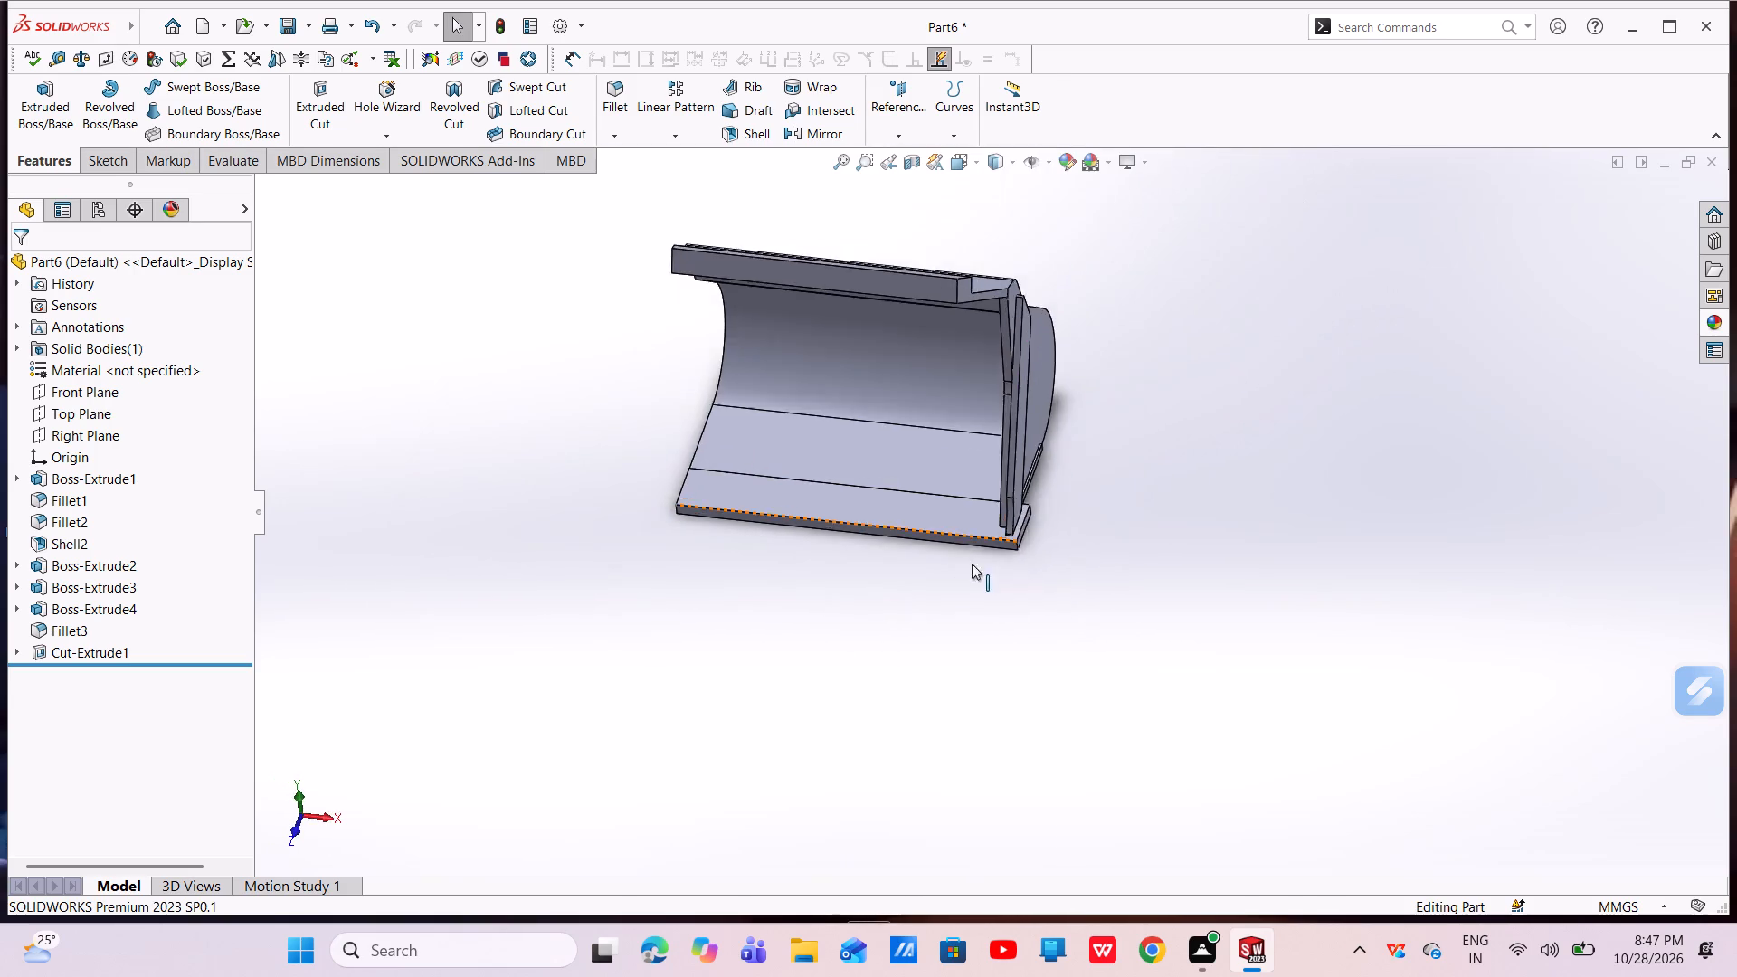
pyautogui.scroll(2, 972, 564)
pyautogui.moveTo(914, 536); pyautogui.dragTo(992, 543, button='middle')
pyautogui.scroll(-1, 906, 461)
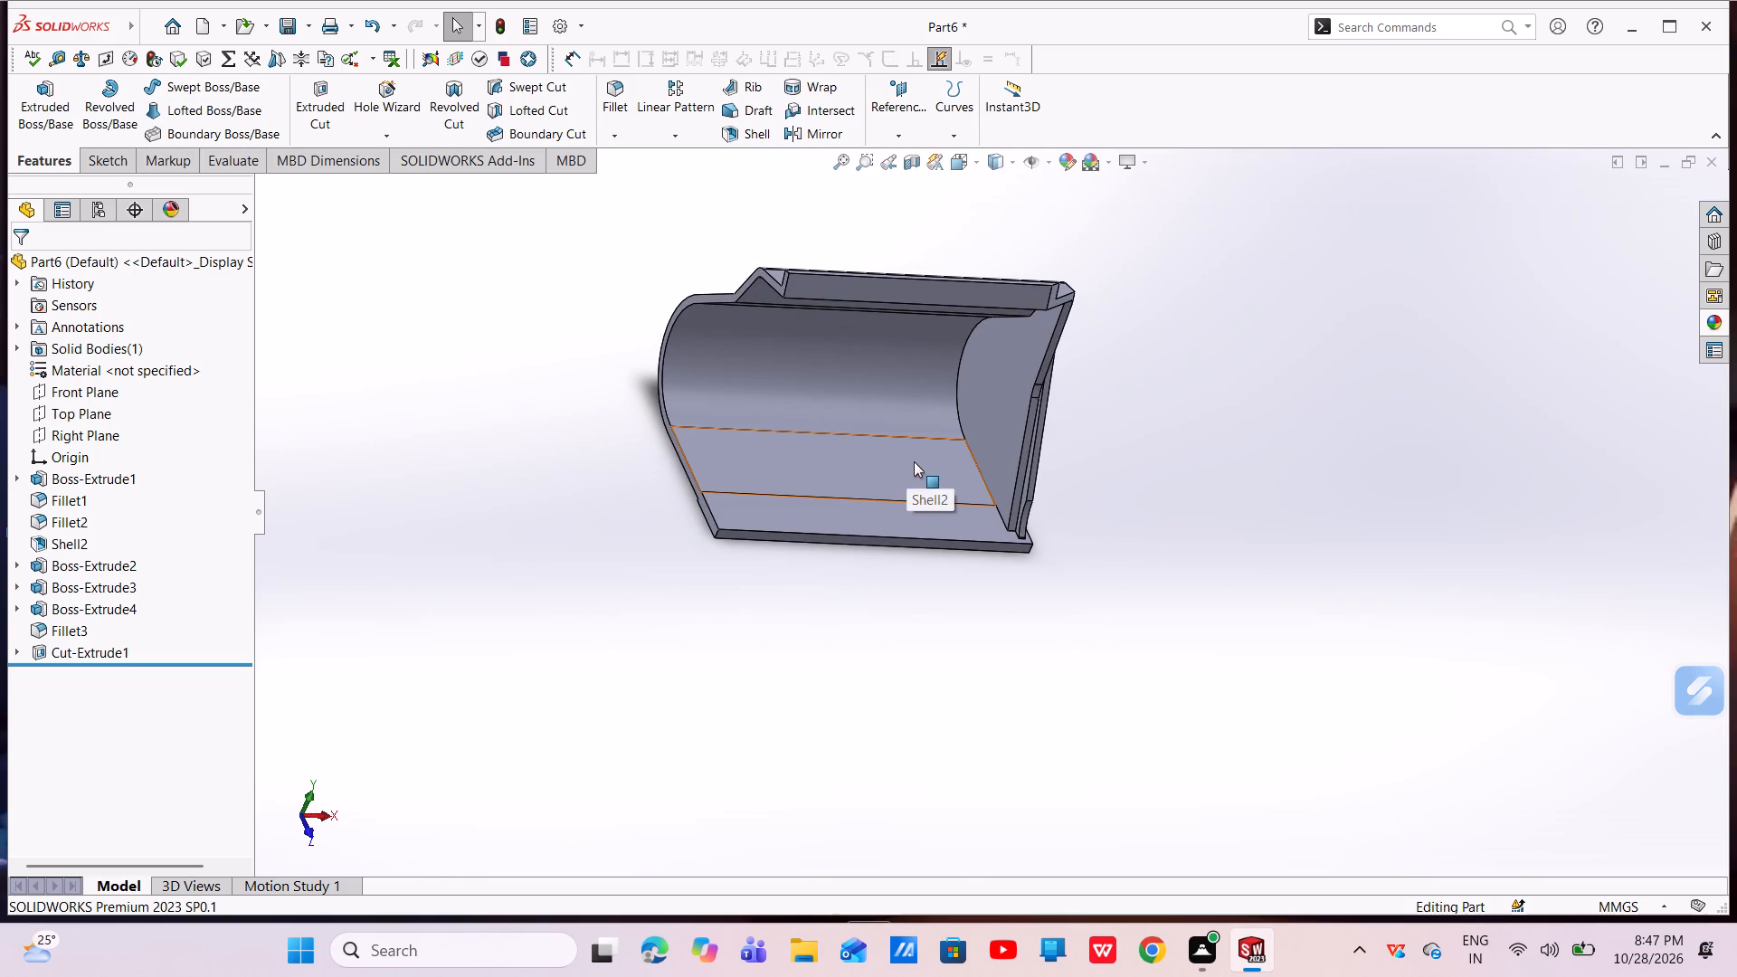
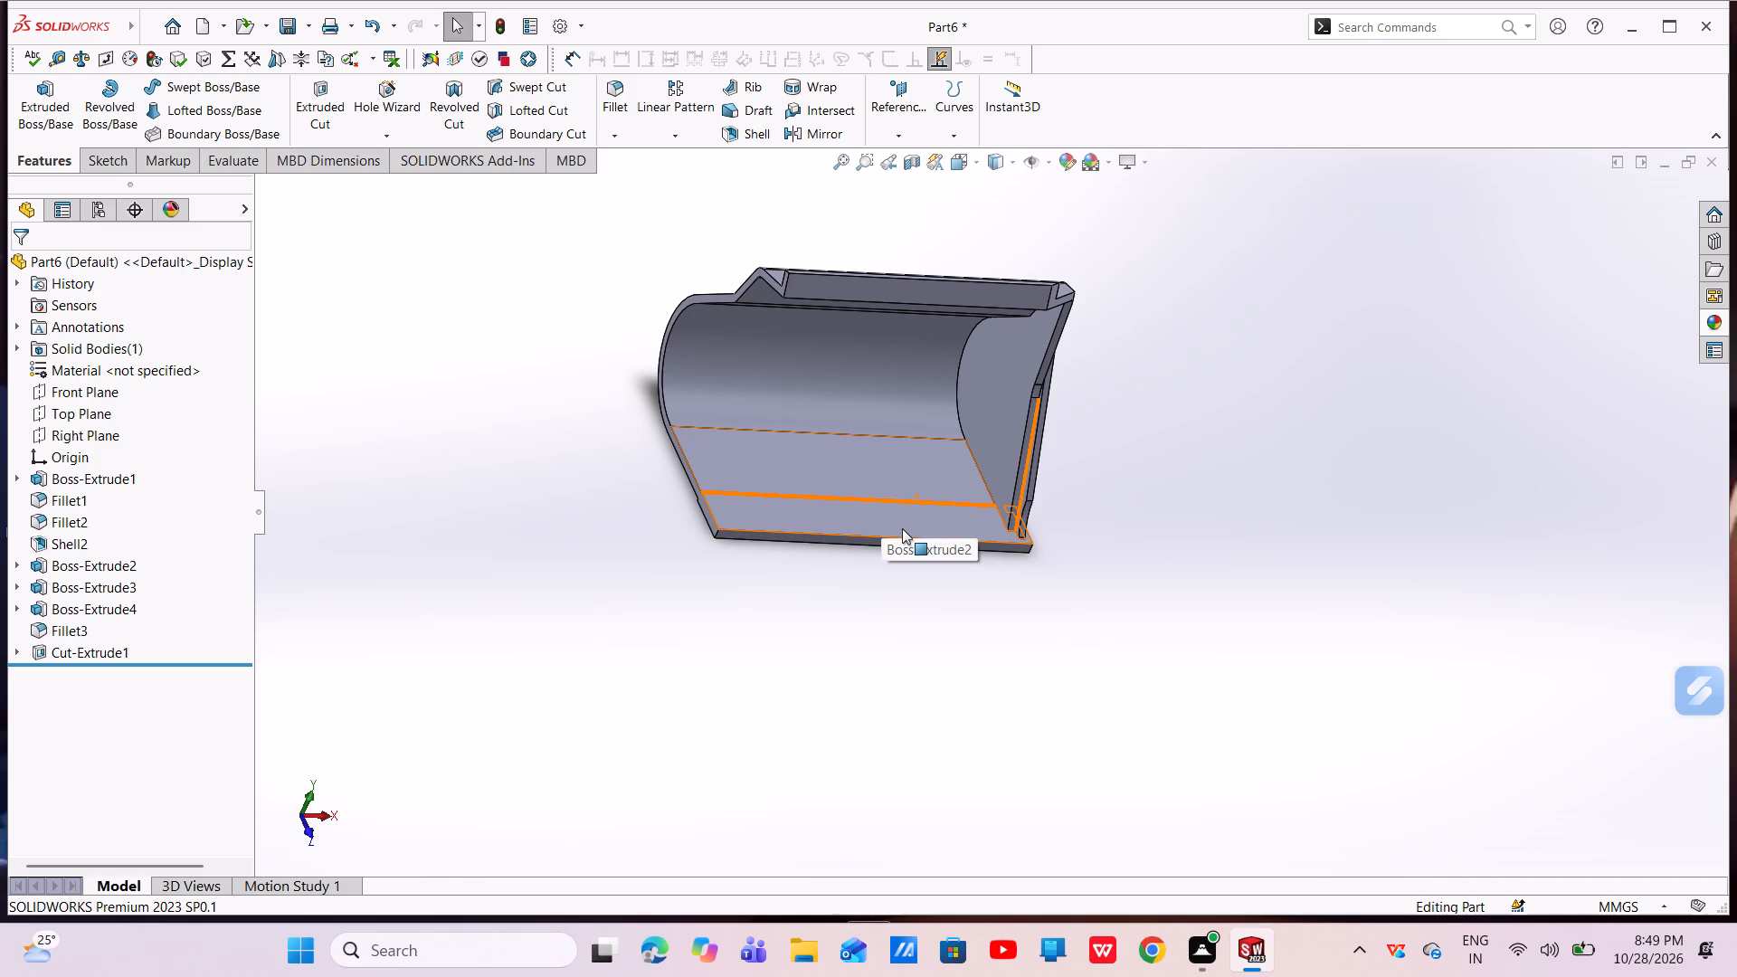
# Start a new sketch on the flat outer face of the side wall that carries the slanted rib.
pyautogui.moveTo(1219, 463); pyautogui.dragTo(1193, 462, button='middle')
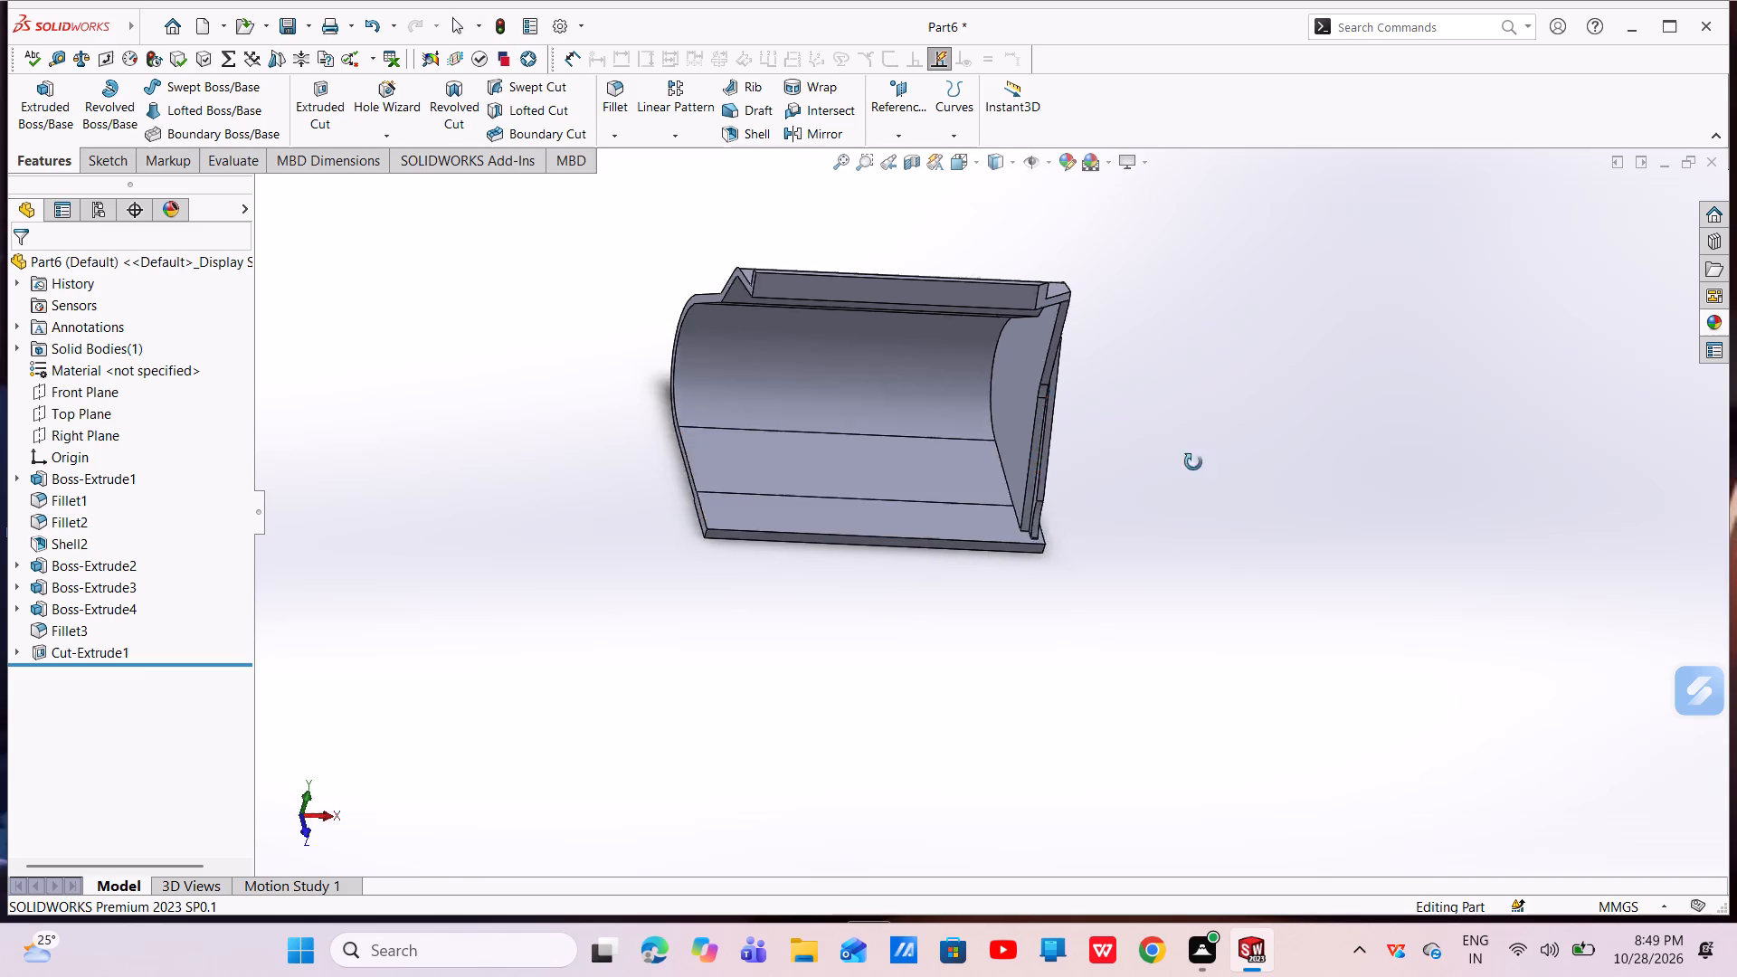
pyautogui.moveTo(1193, 462); pyautogui.dragTo(923, 454, button='middle')
pyautogui.scroll(-4, 901, 382)
pyautogui.click(823, 432)
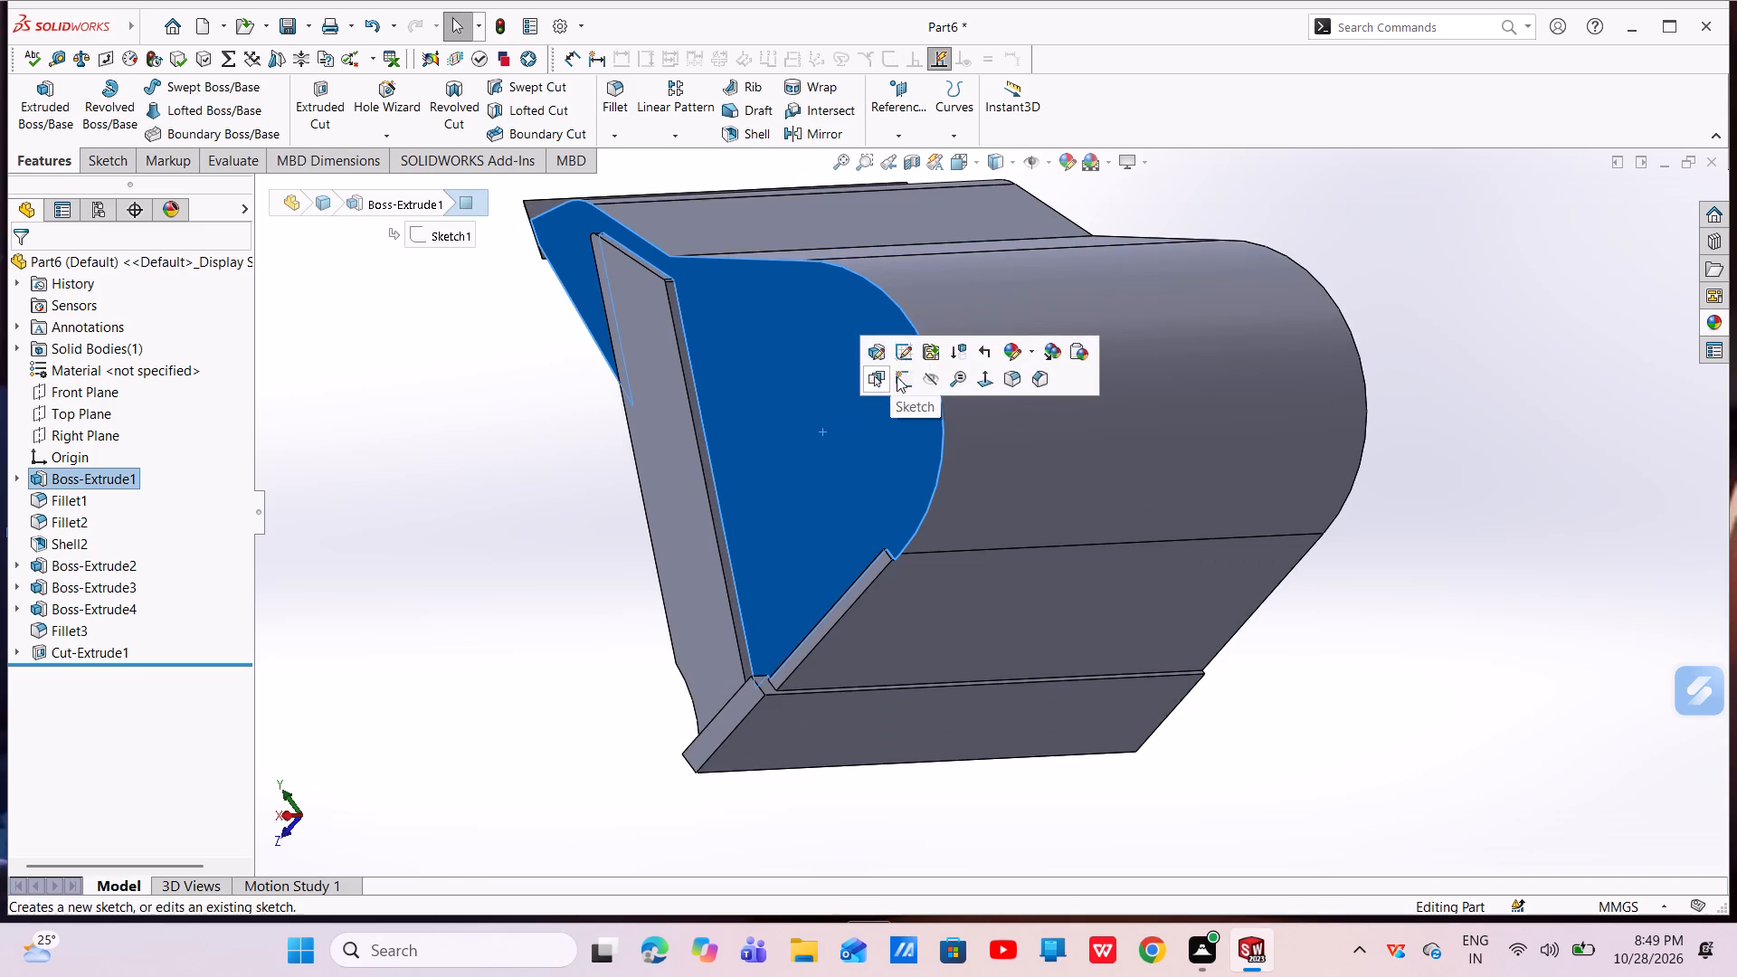
pyautogui.click(902, 374)
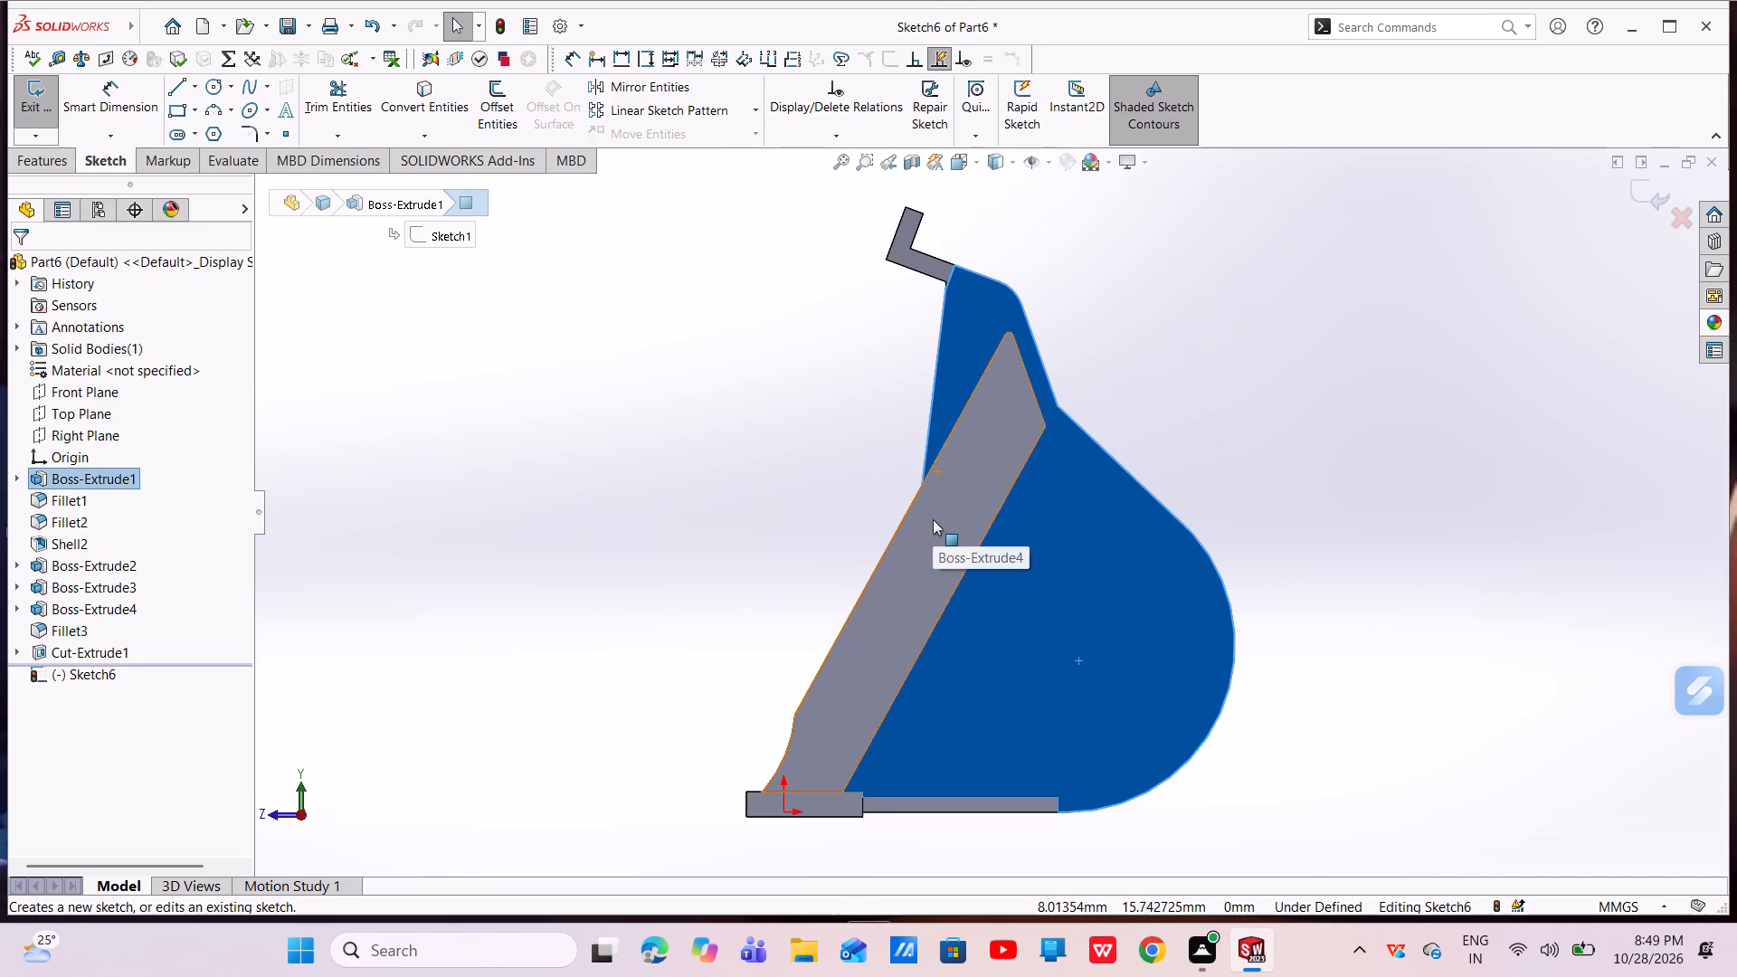
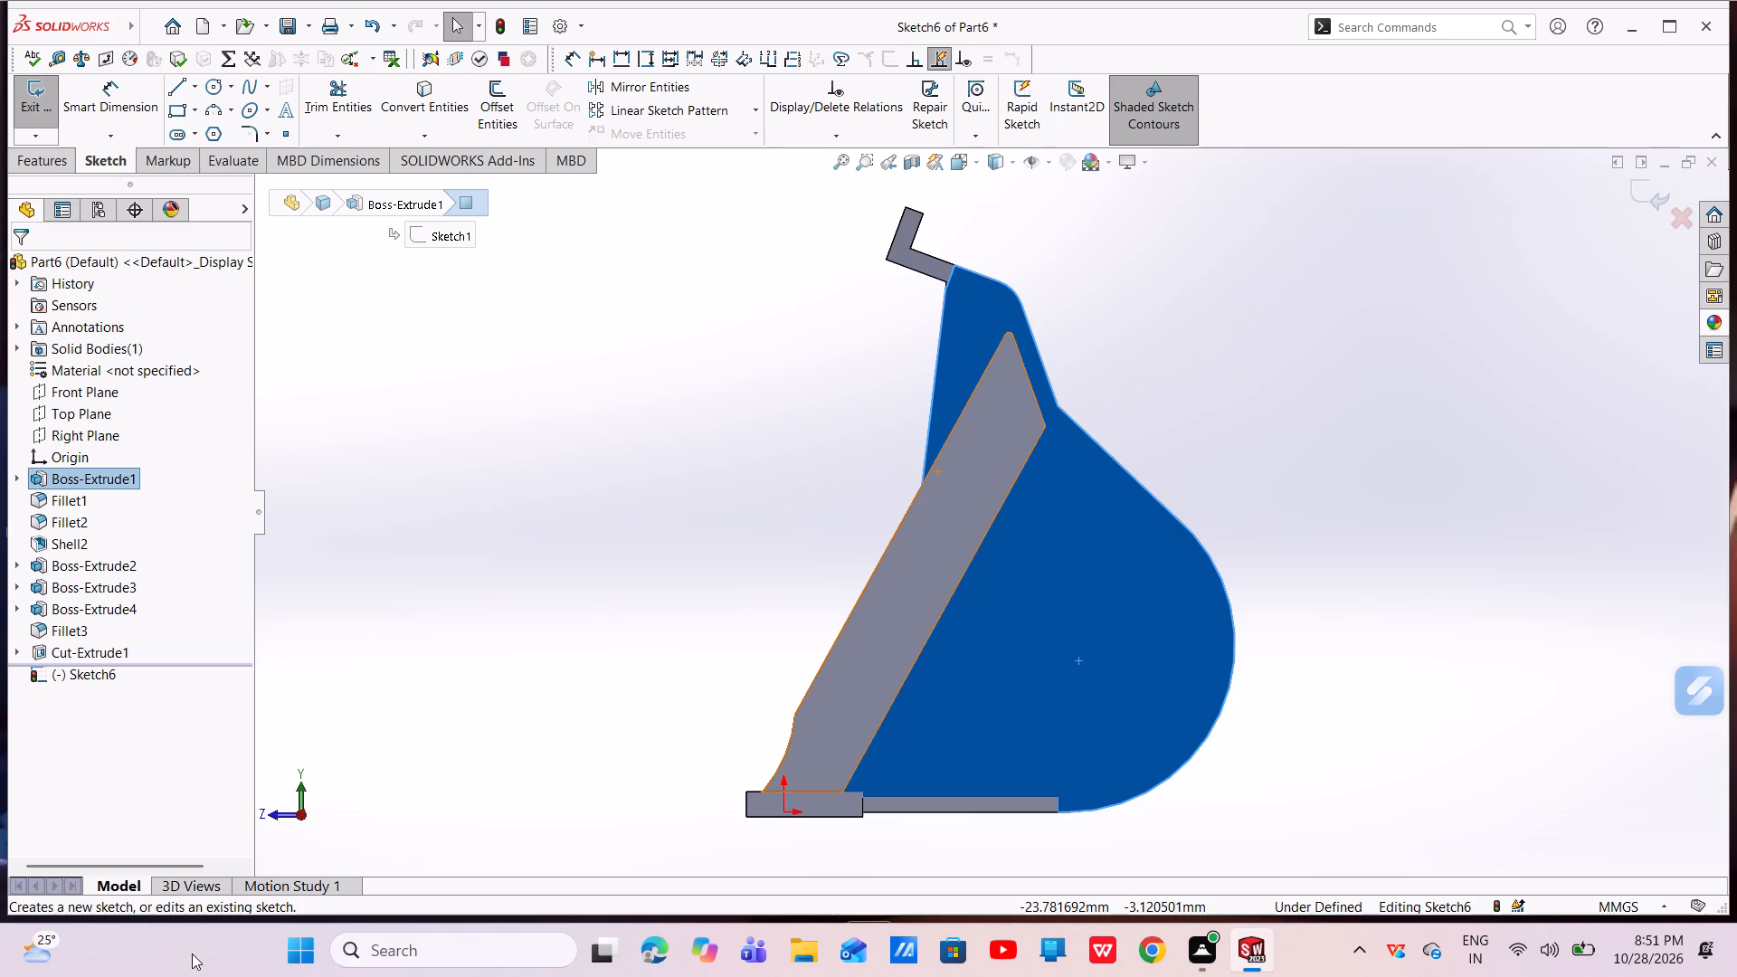
# Exit the empty sketch on the side wall's outer face without drawing anything.
pyautogui.scroll(1, 1542, 676)
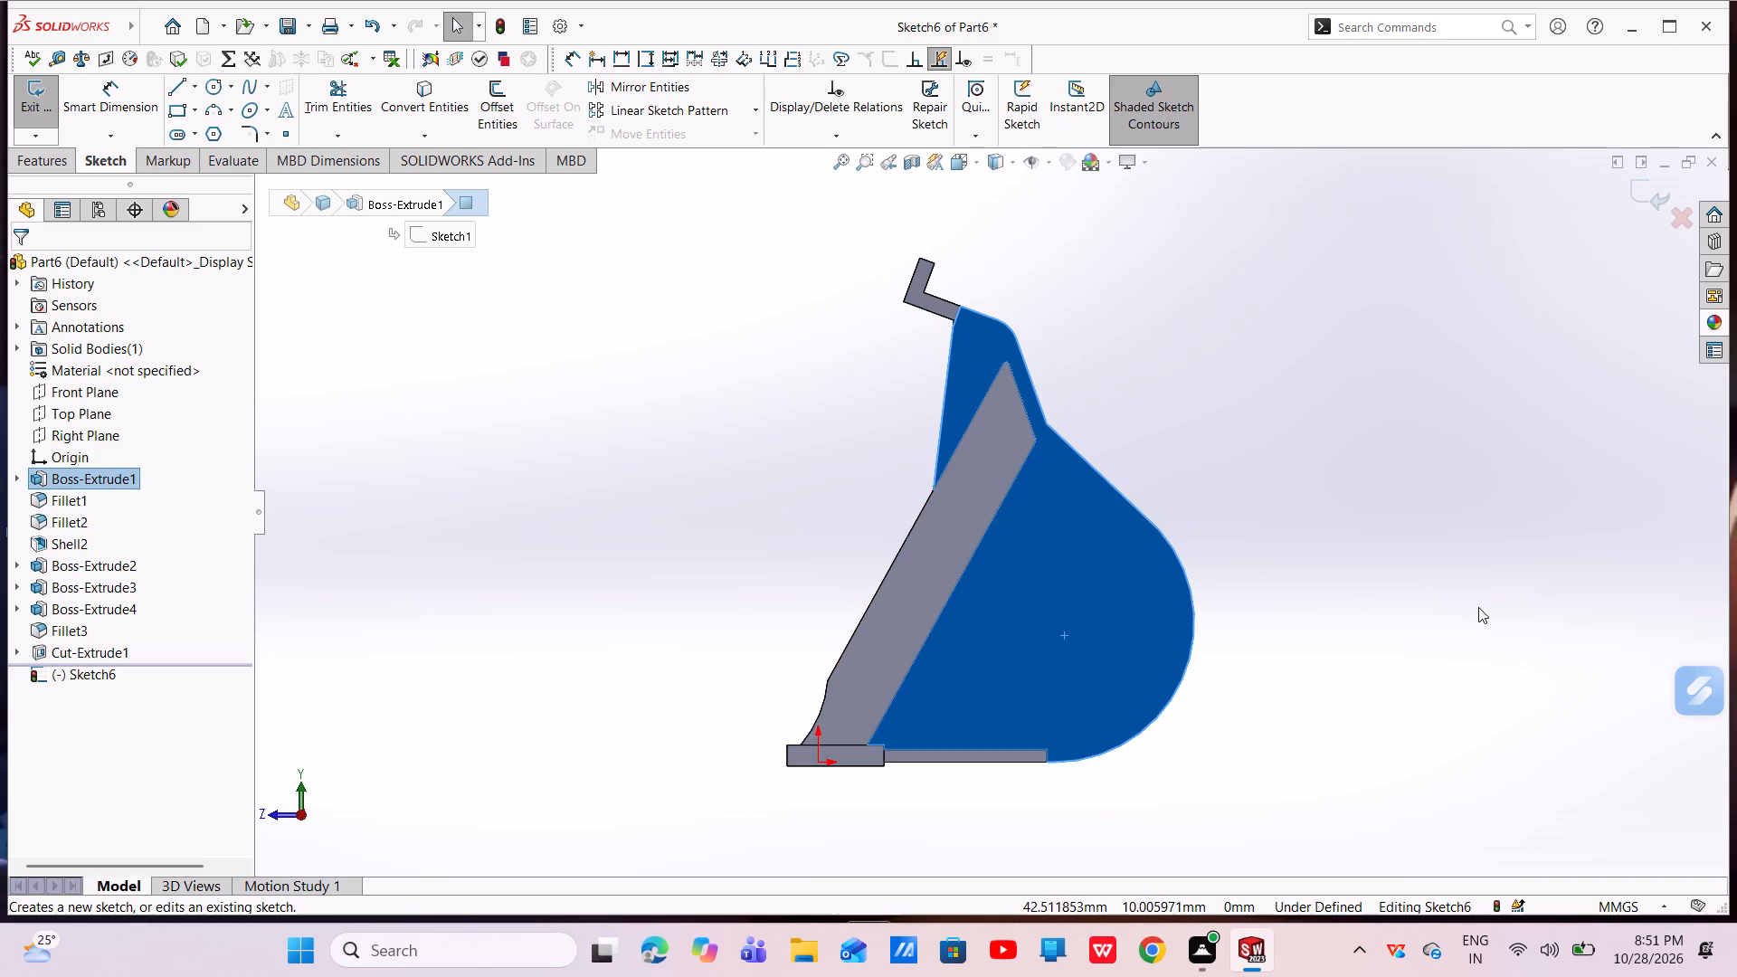
pyautogui.click(1628, 194)
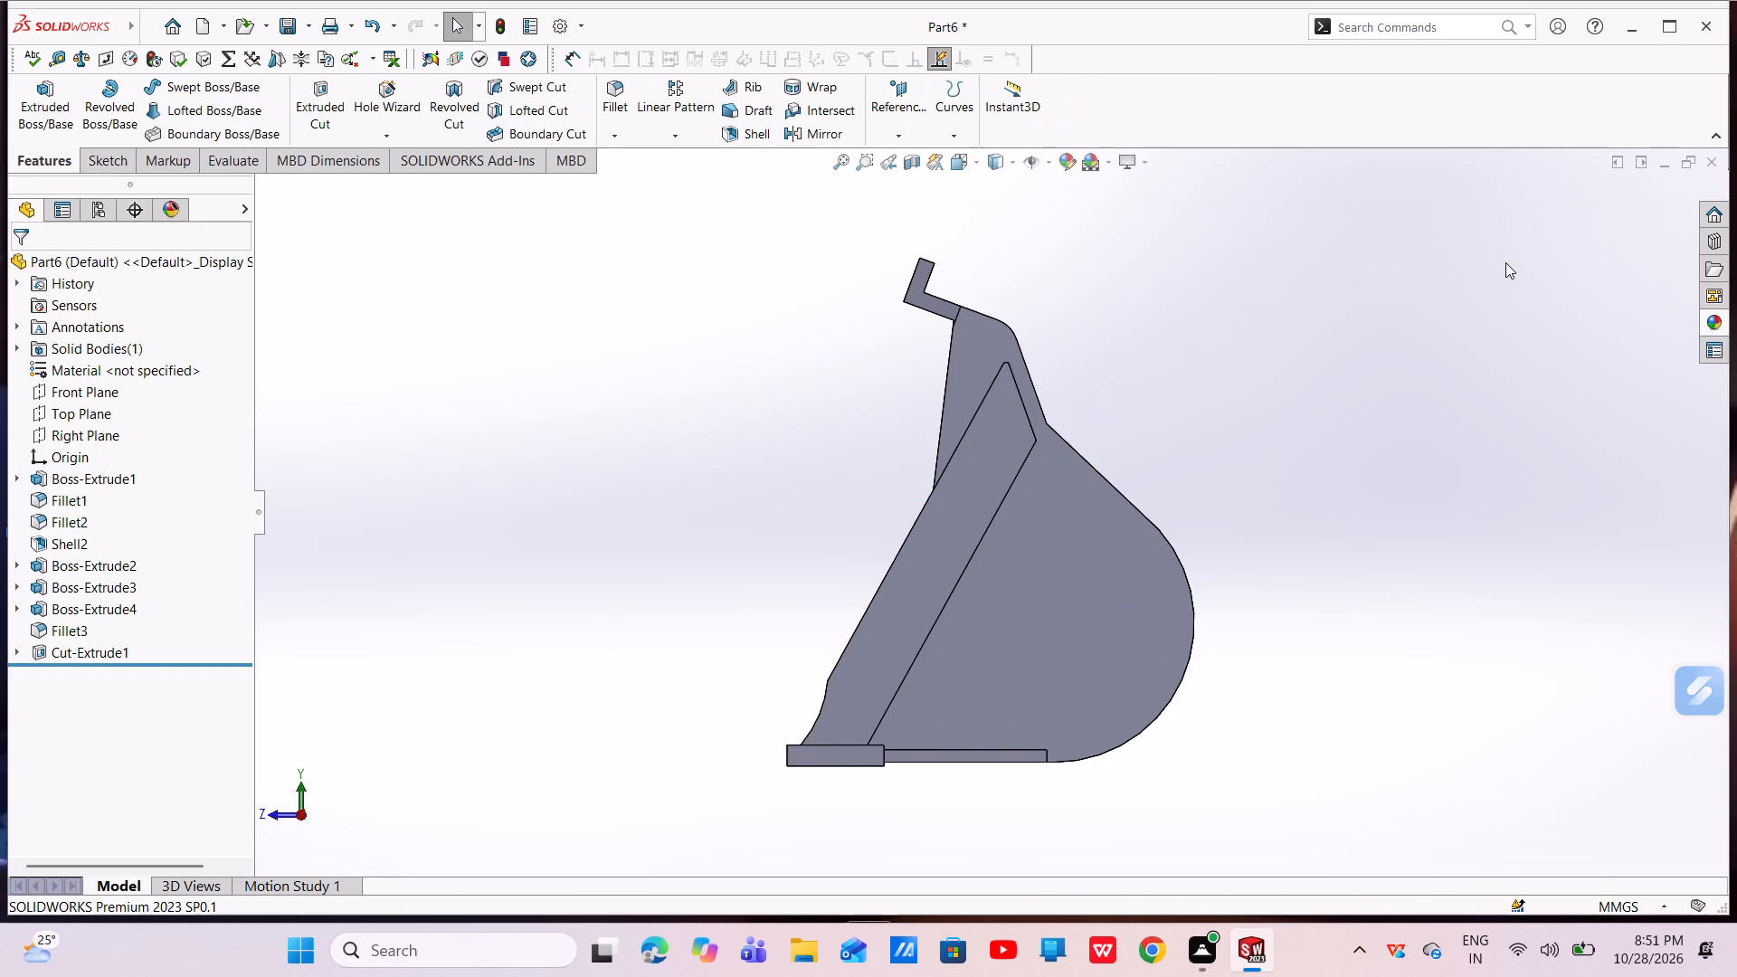
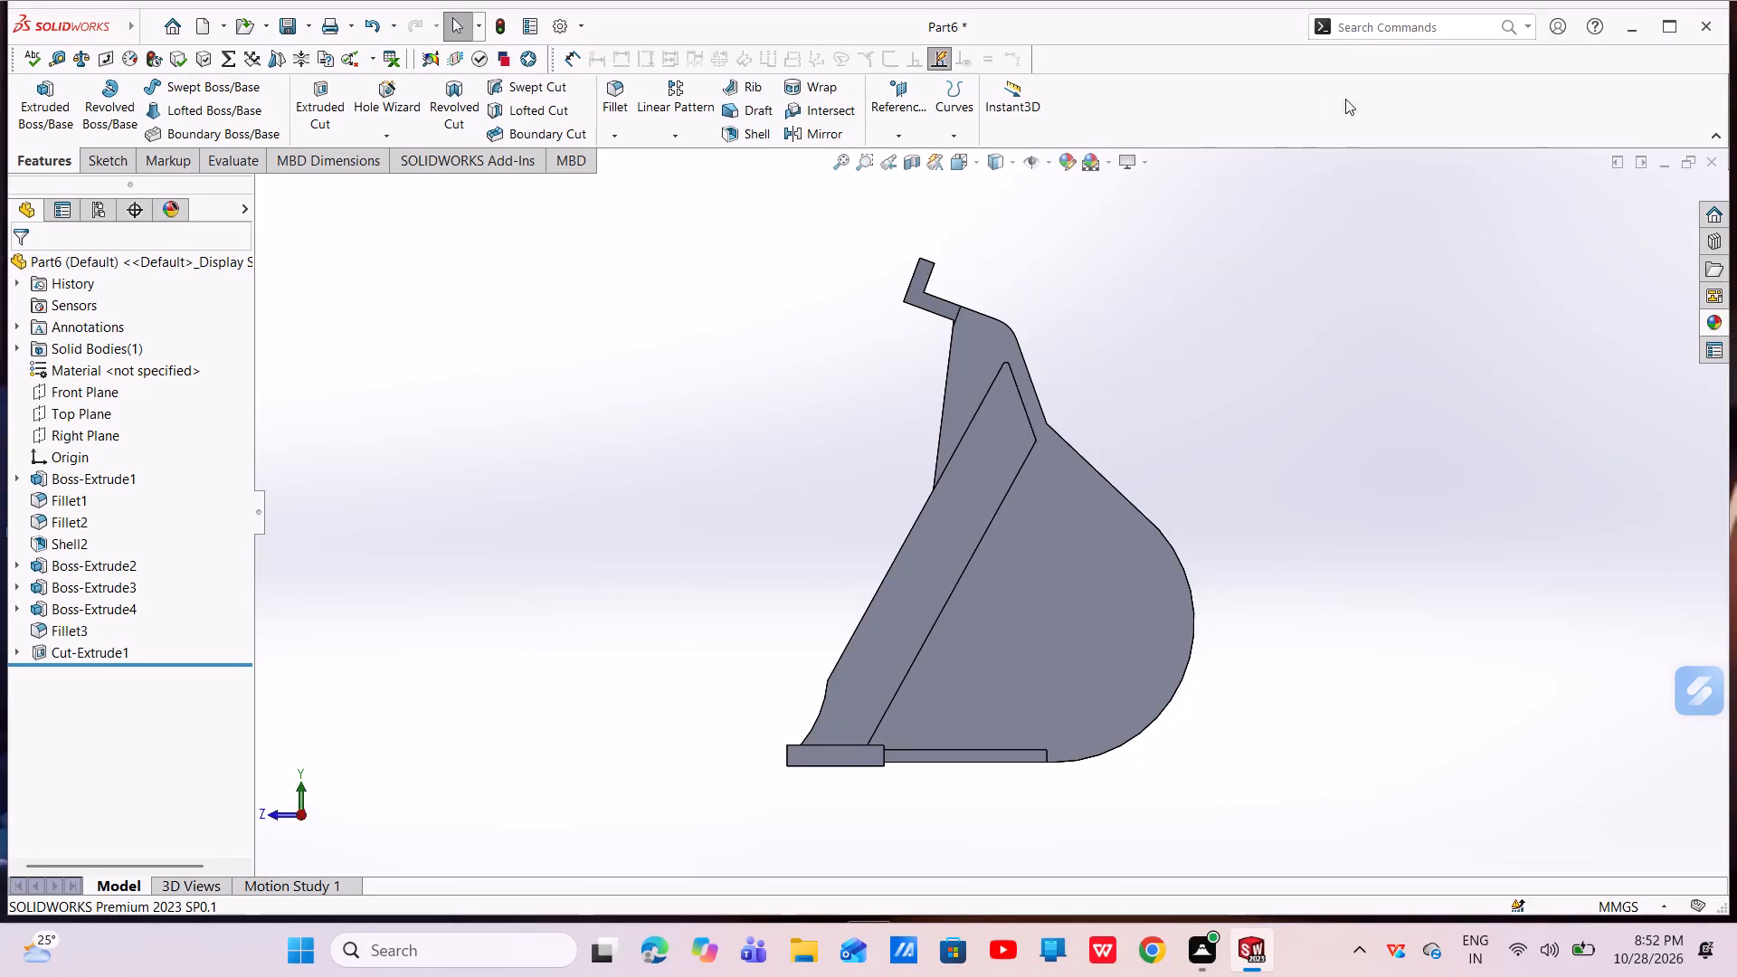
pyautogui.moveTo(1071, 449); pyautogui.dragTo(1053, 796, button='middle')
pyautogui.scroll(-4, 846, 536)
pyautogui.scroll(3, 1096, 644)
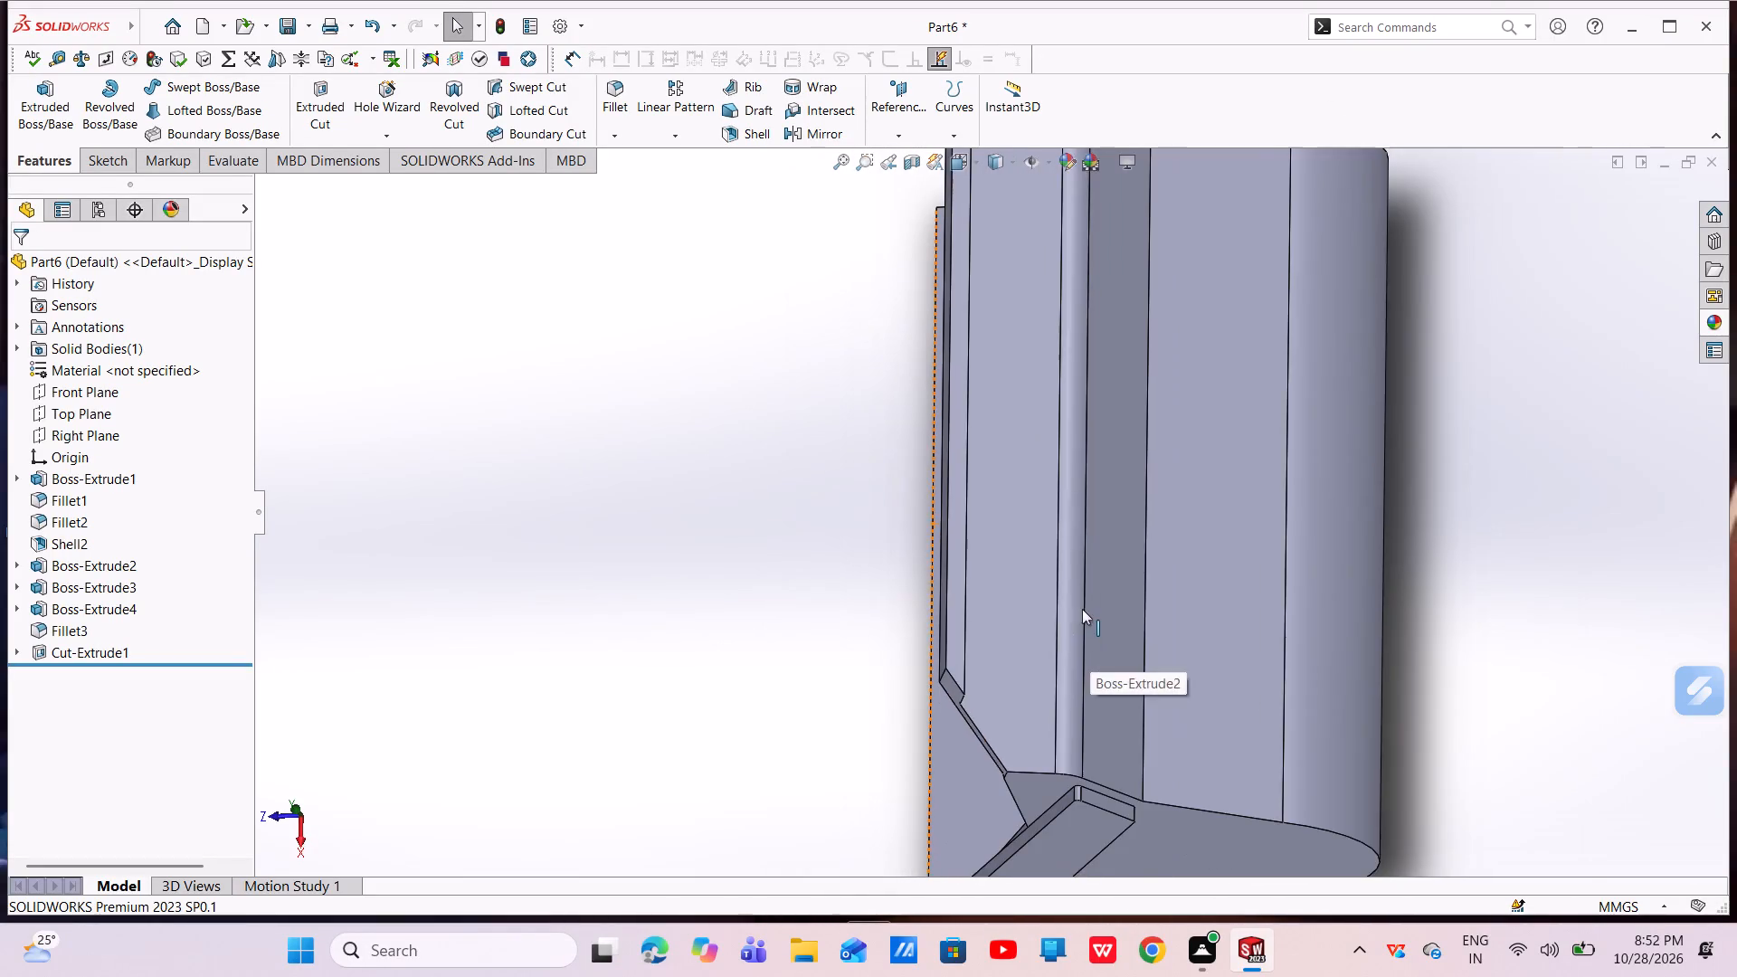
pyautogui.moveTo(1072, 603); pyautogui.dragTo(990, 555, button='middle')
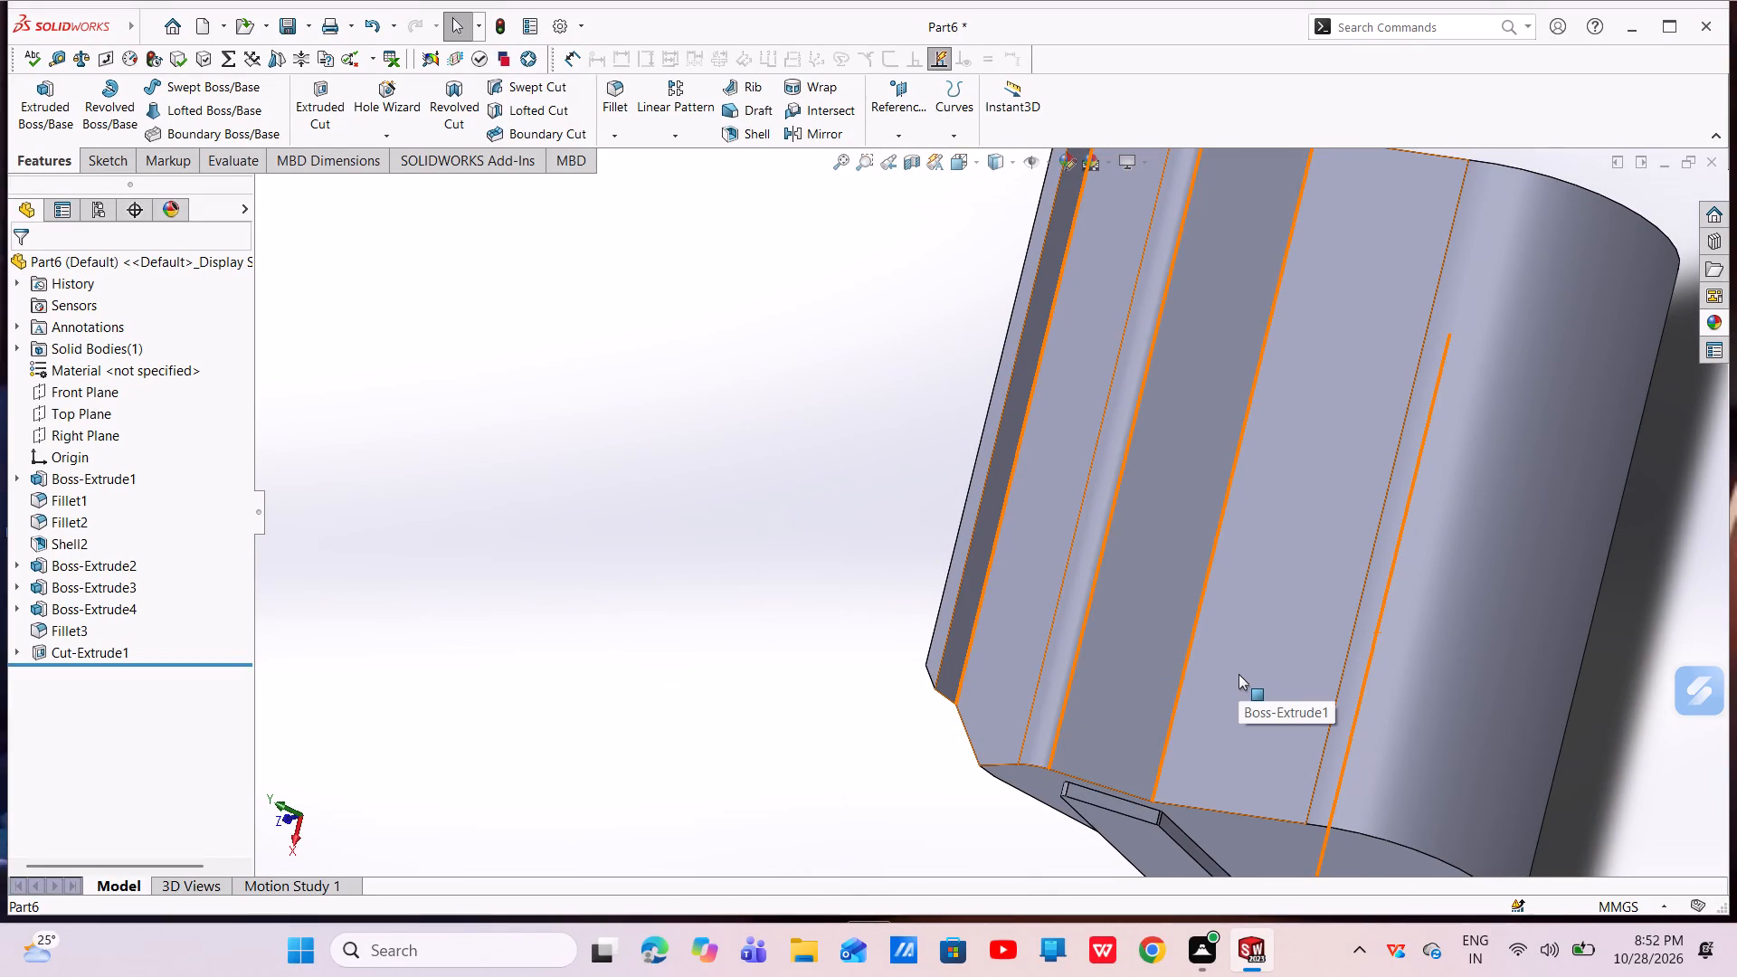
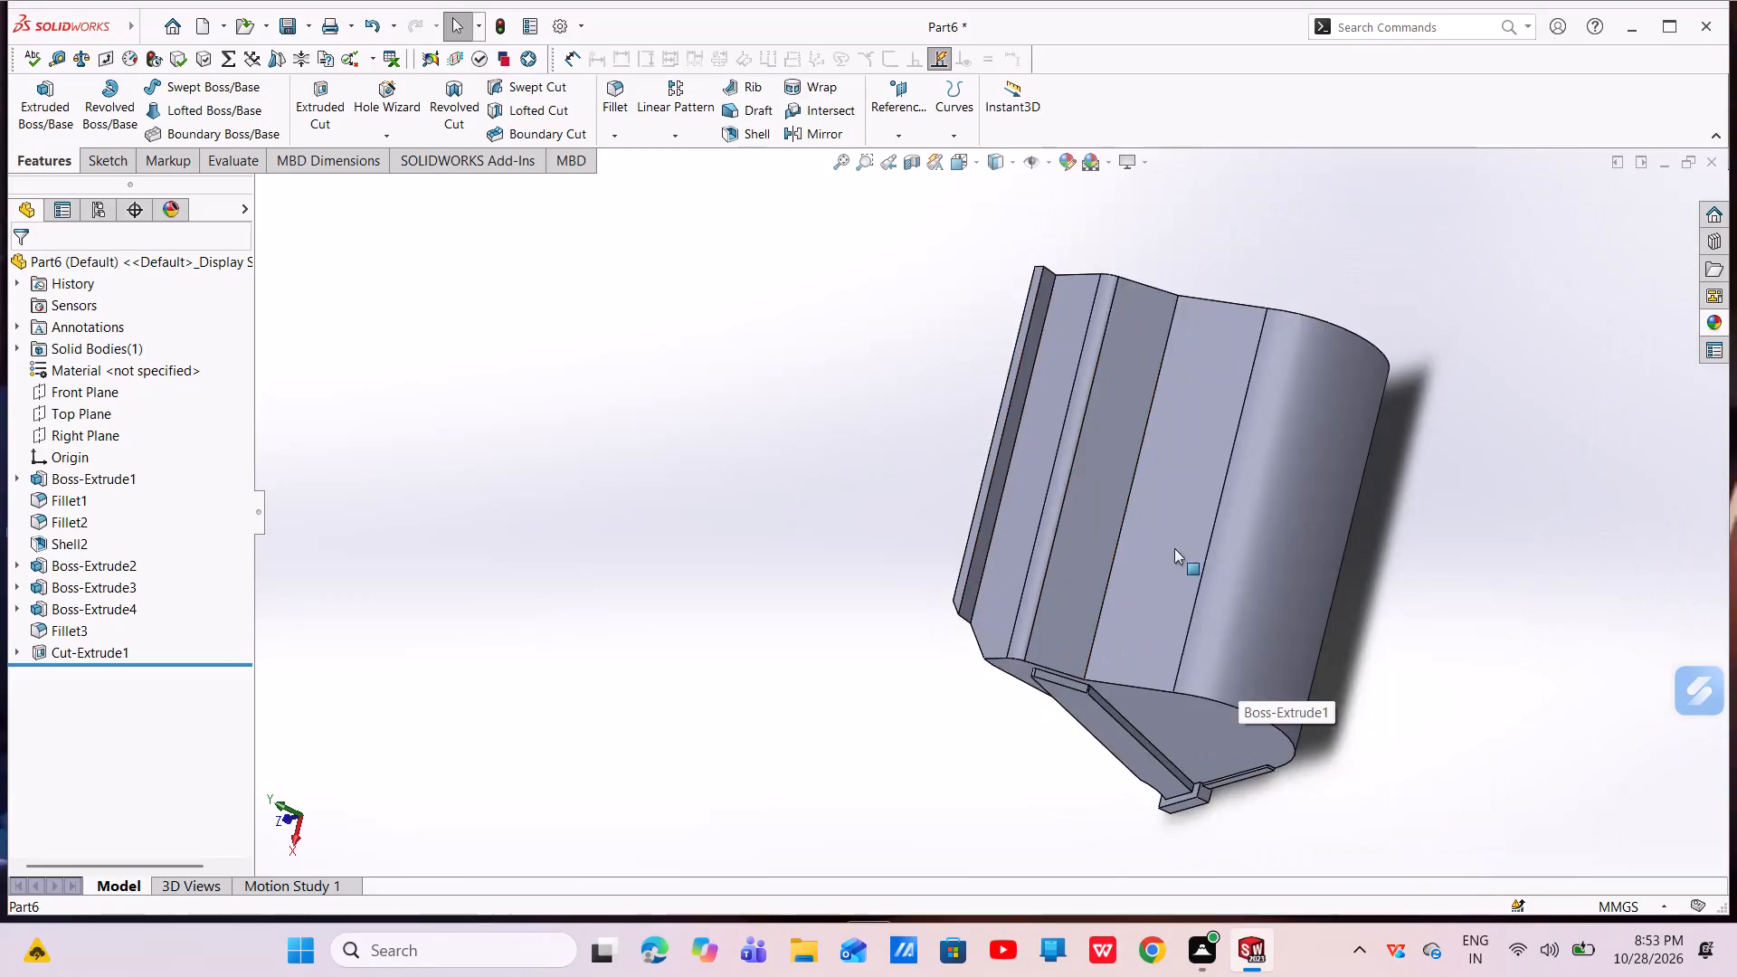
# Examine the part from several sides, including the lip, the side walls, the strips and the open interior.
pyautogui.moveTo(1174, 548); pyautogui.dragTo(1229, 456, button='middle')
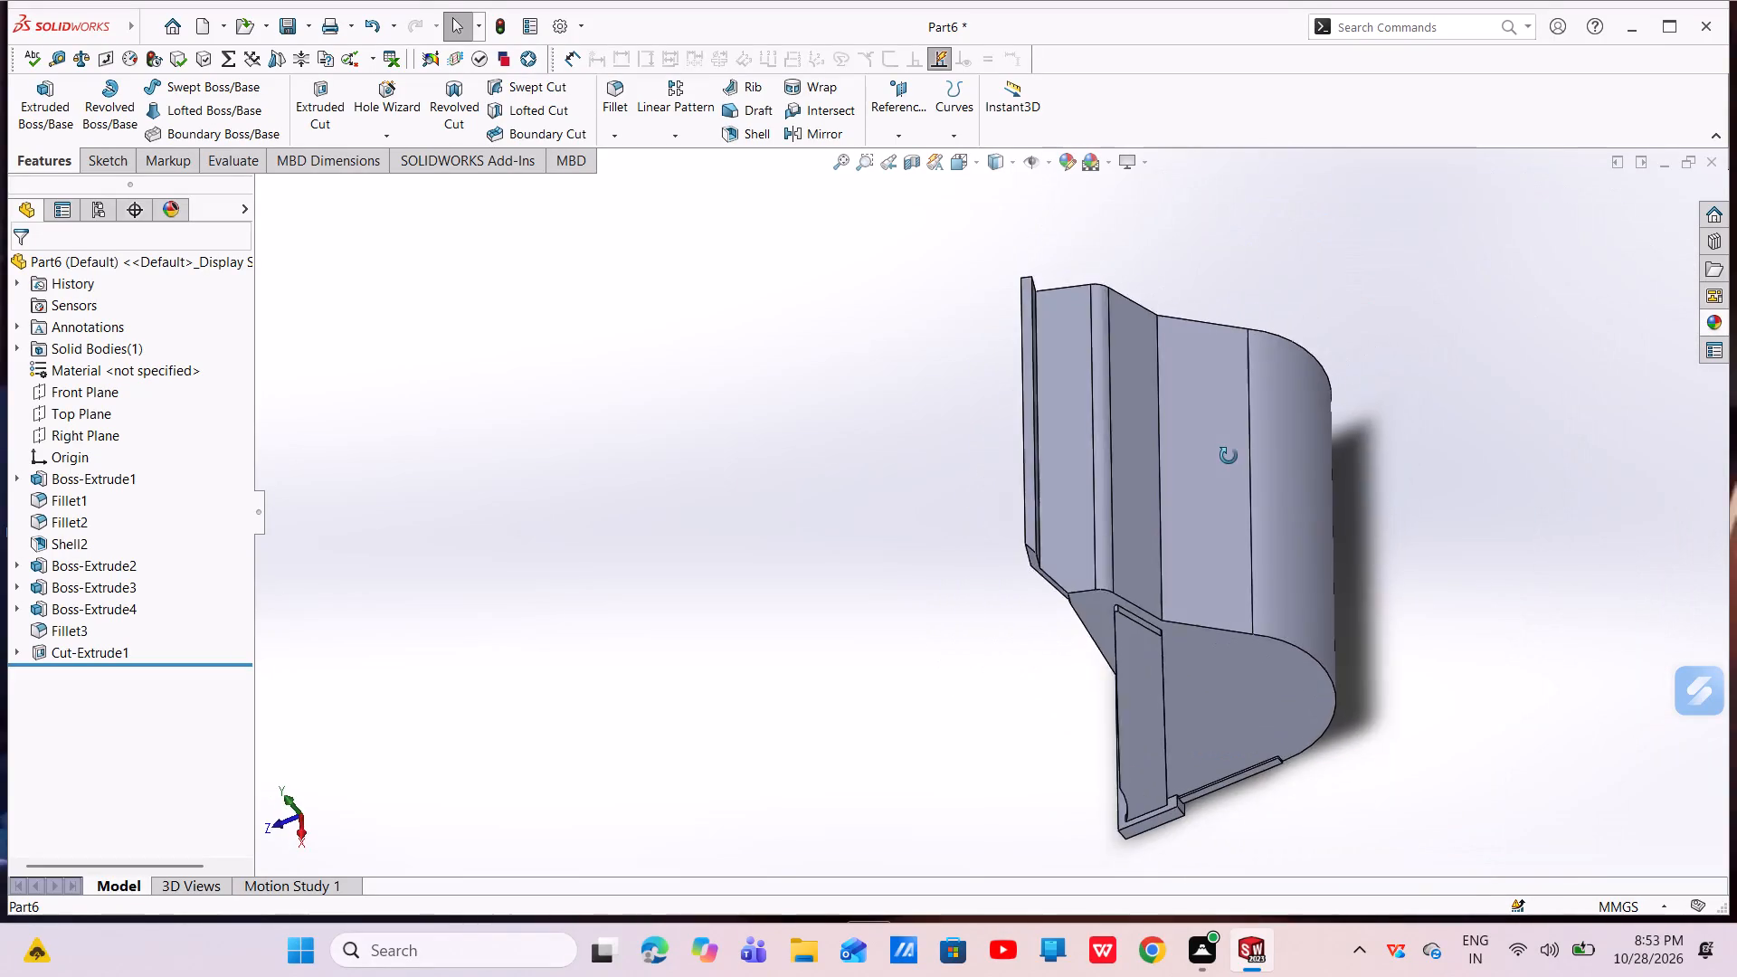
pyautogui.moveTo(1229, 456); pyautogui.dragTo(1306, 505, button='middle')
pyautogui.scroll(-3, 1276, 510)
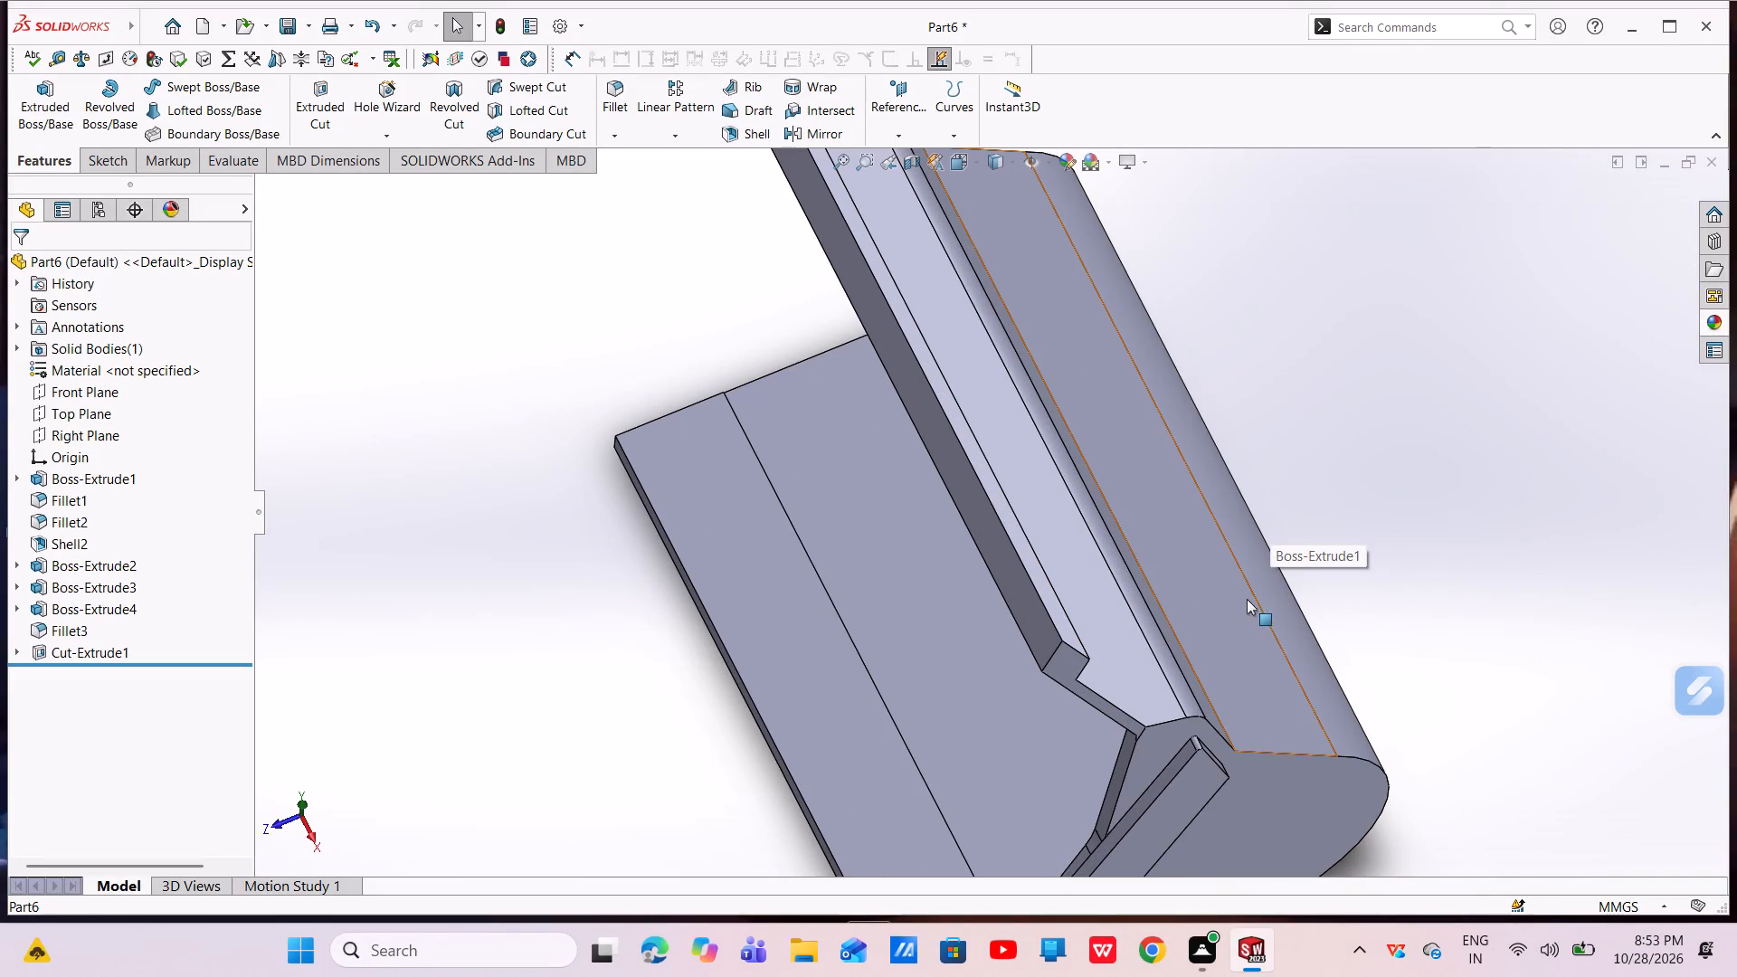
pyautogui.scroll(3, 1242, 553)
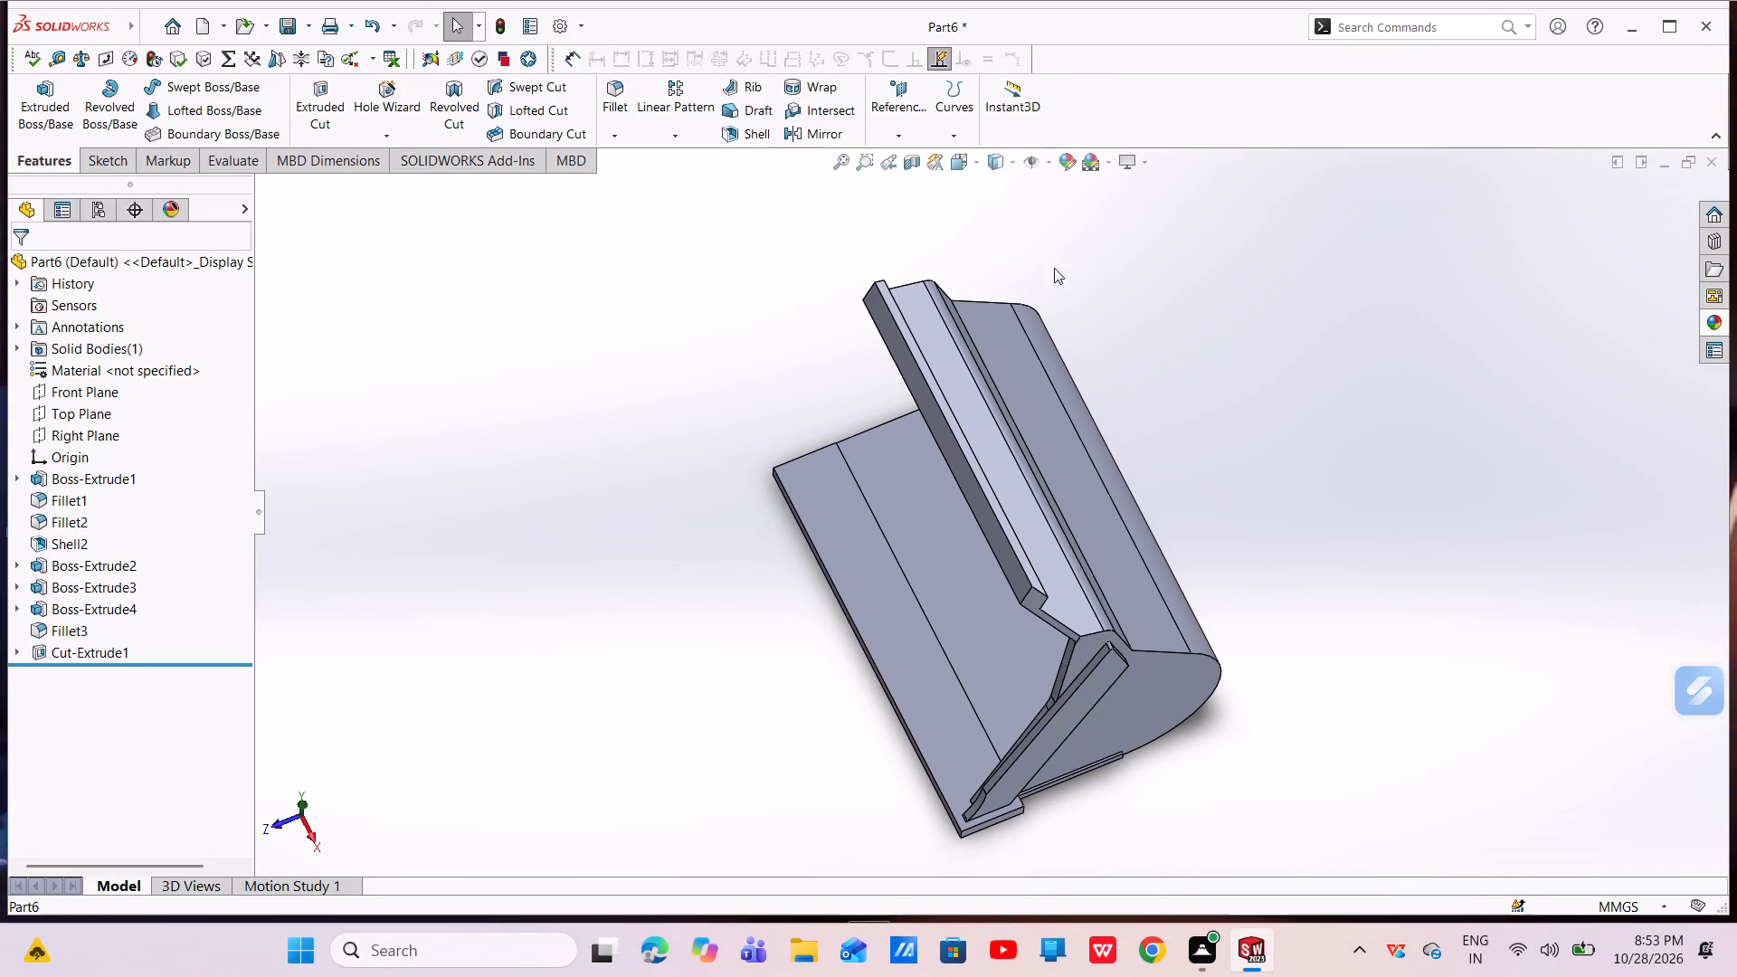
pyautogui.moveTo(1048, 257); pyautogui.dragTo(1035, 444, button='middle')
pyautogui.scroll(-1, 1048, 256)
pyautogui.scroll(-4, 946, 443)
pyautogui.scroll(4, 953, 471)
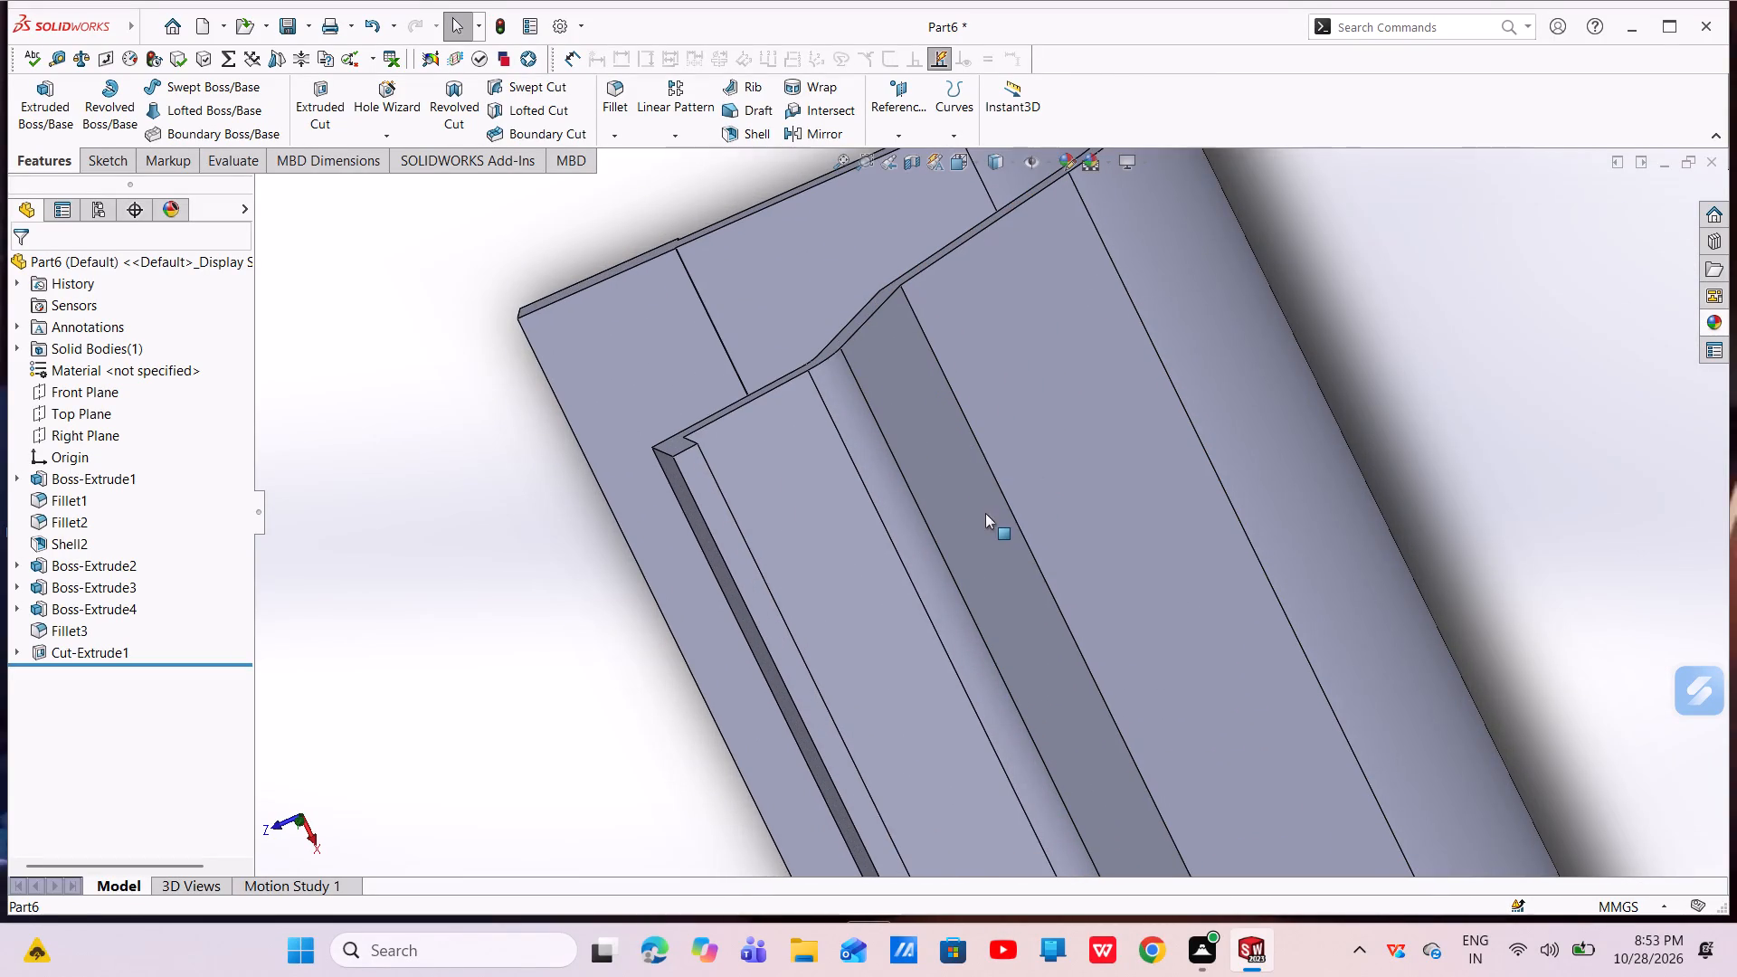
pyautogui.scroll(2, 985, 513)
pyautogui.moveTo(1007, 550); pyautogui.dragTo(1130, 408, button='middle')
pyautogui.scroll(4, 1134, 550)
pyautogui.moveTo(1280, 528); pyautogui.dragTo(1366, 438, button='middle')
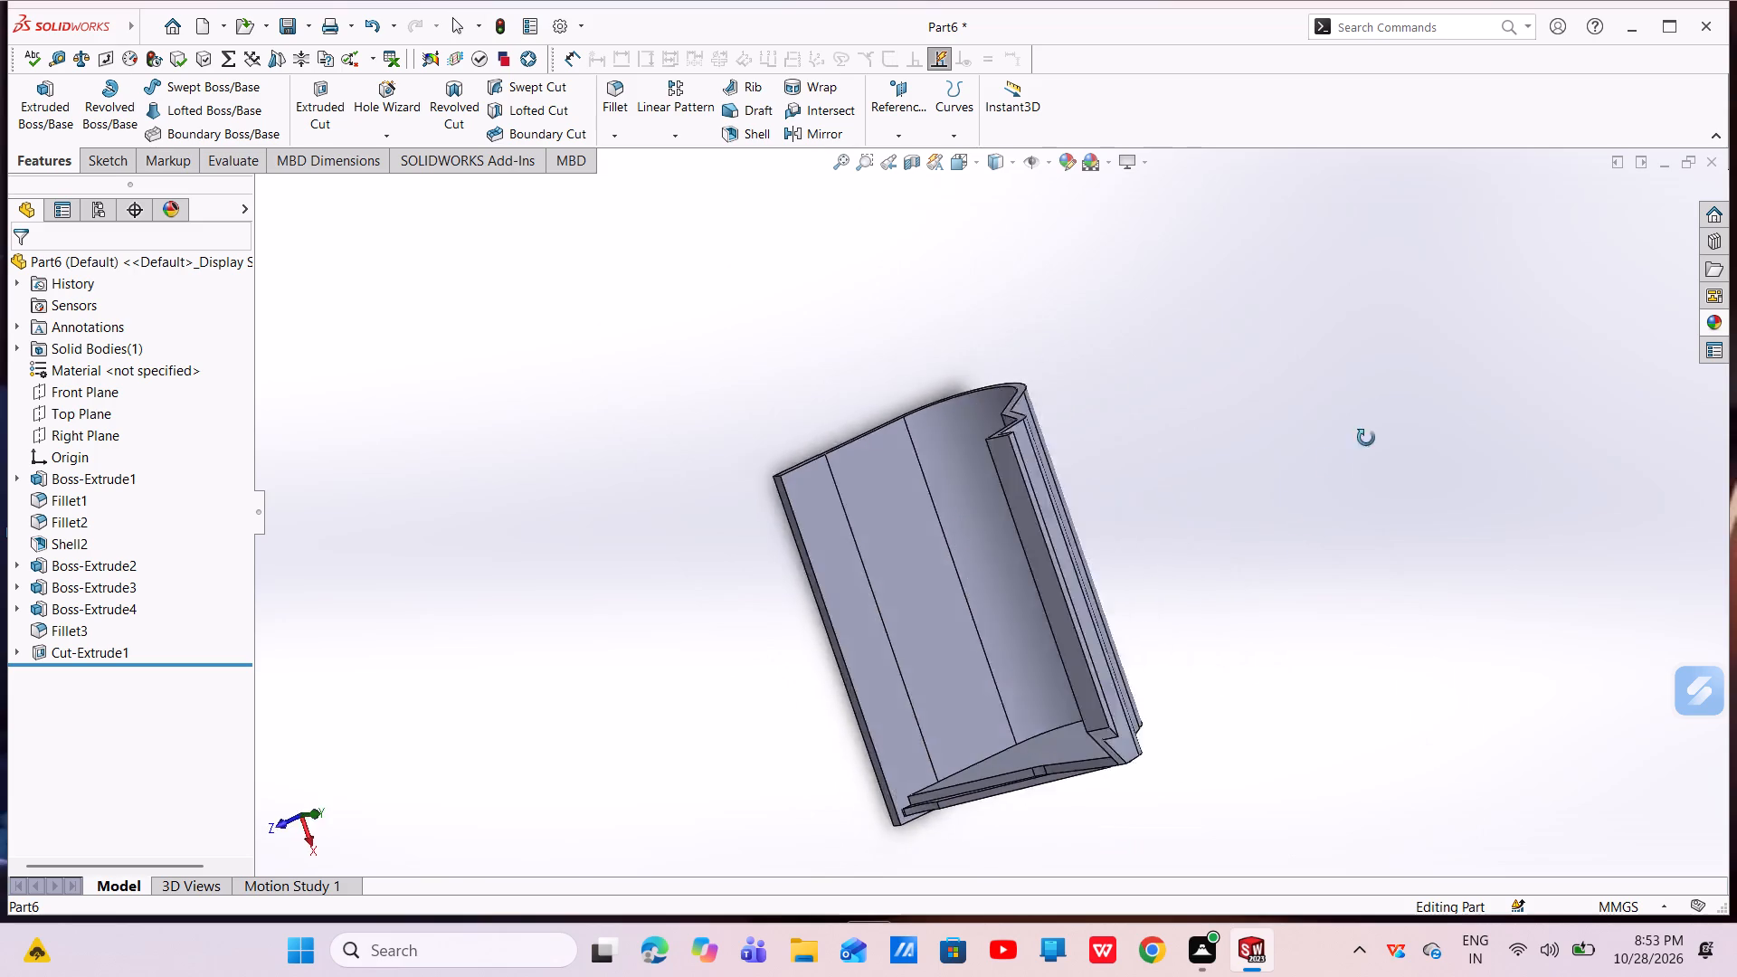
pyautogui.moveTo(1366, 438); pyautogui.dragTo(1313, 614, button='middle')
pyautogui.scroll(-1, 1444, 441)
pyautogui.scroll(2, 1278, 612)
pyautogui.scroll(-4, 727, 605)
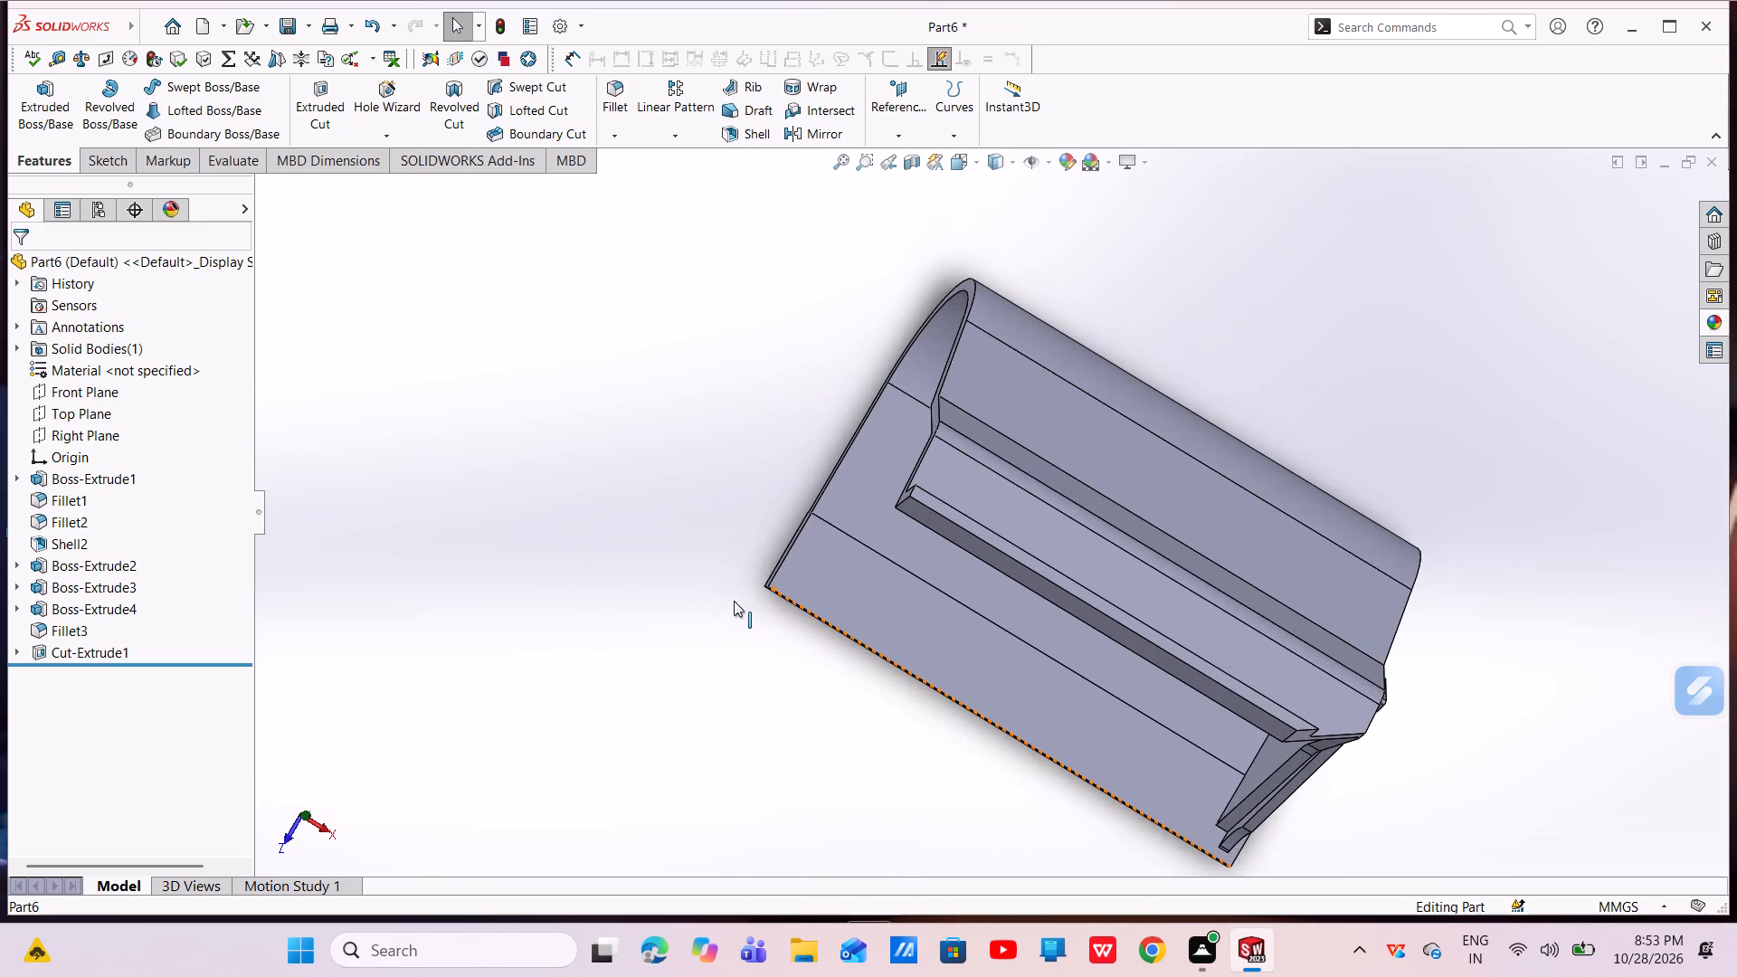
pyautogui.scroll(3, 872, 584)
pyautogui.scroll(-3, 1011, 460)
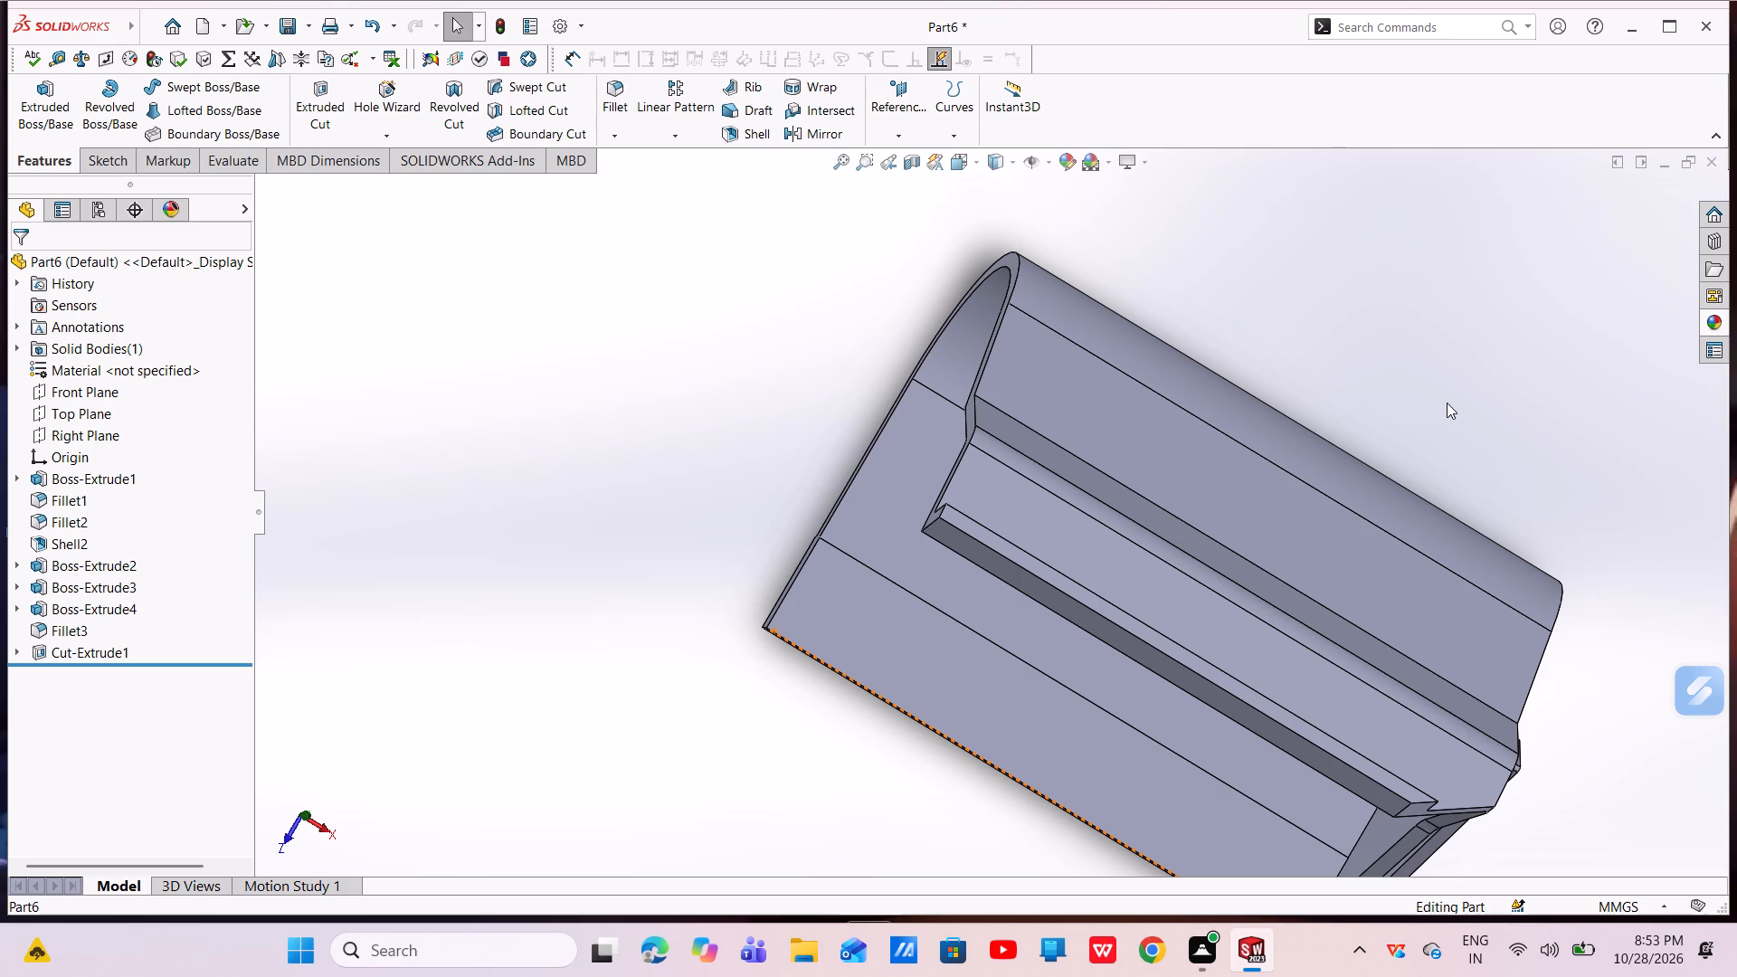
pyautogui.moveTo(1499, 643); pyautogui.dragTo(1652, 680, button='middle')
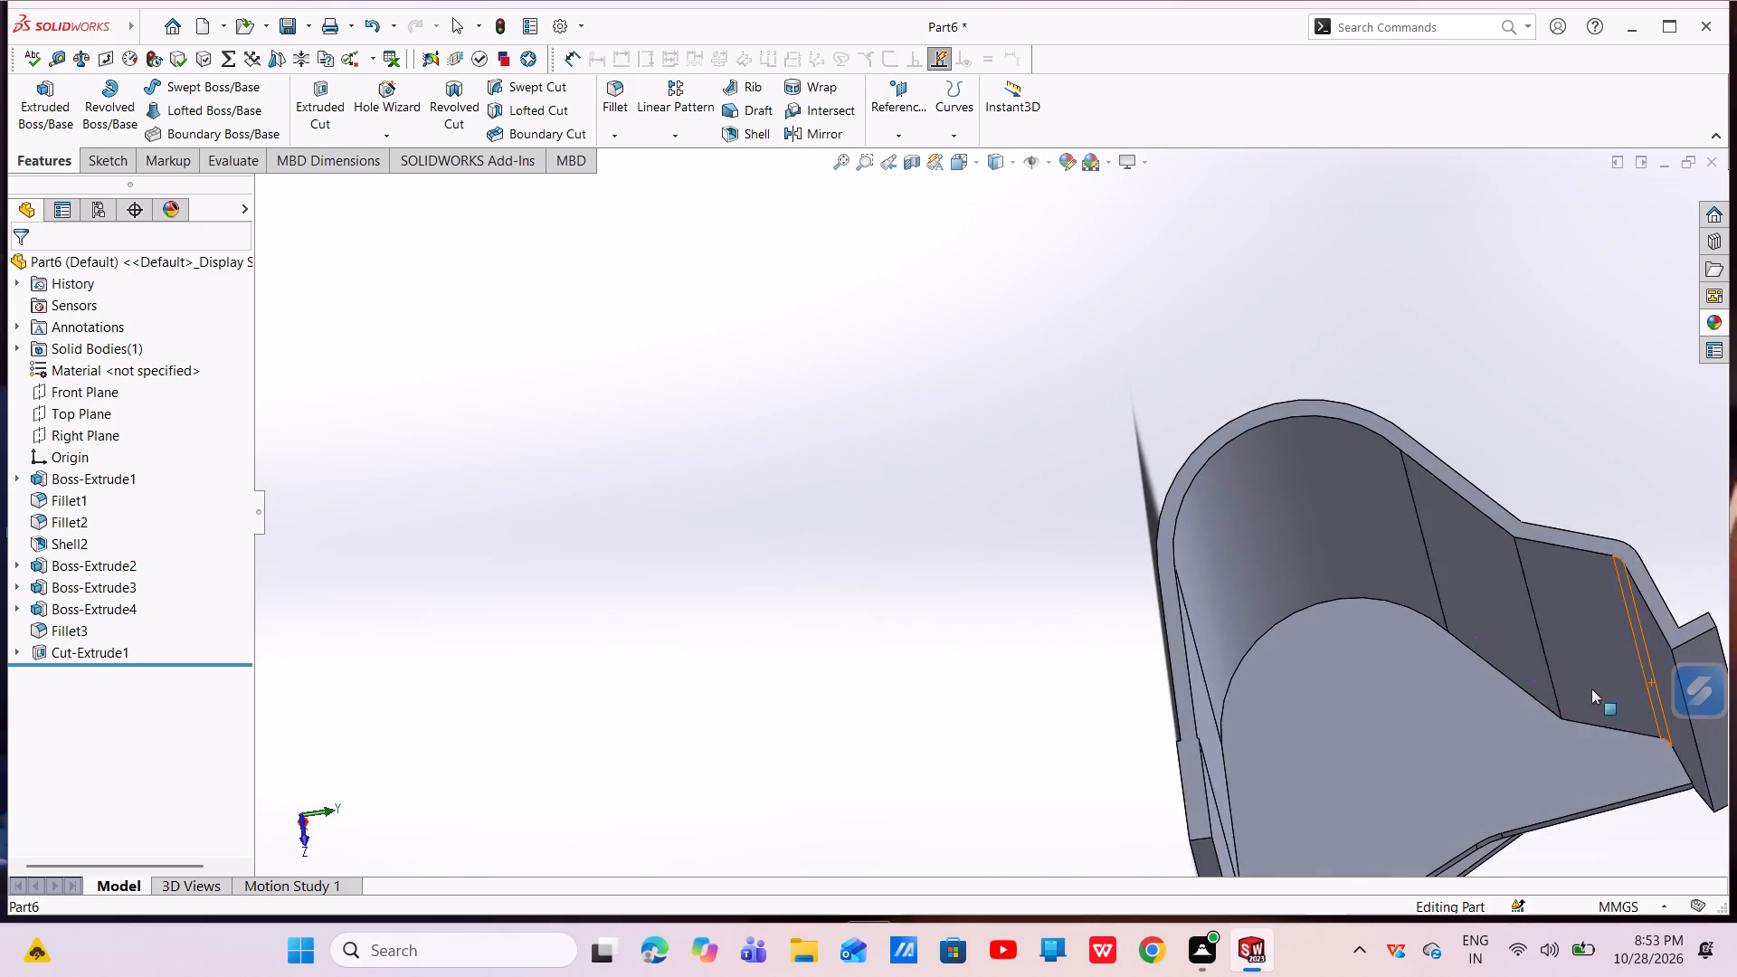
pyautogui.scroll(4, 1480, 668)
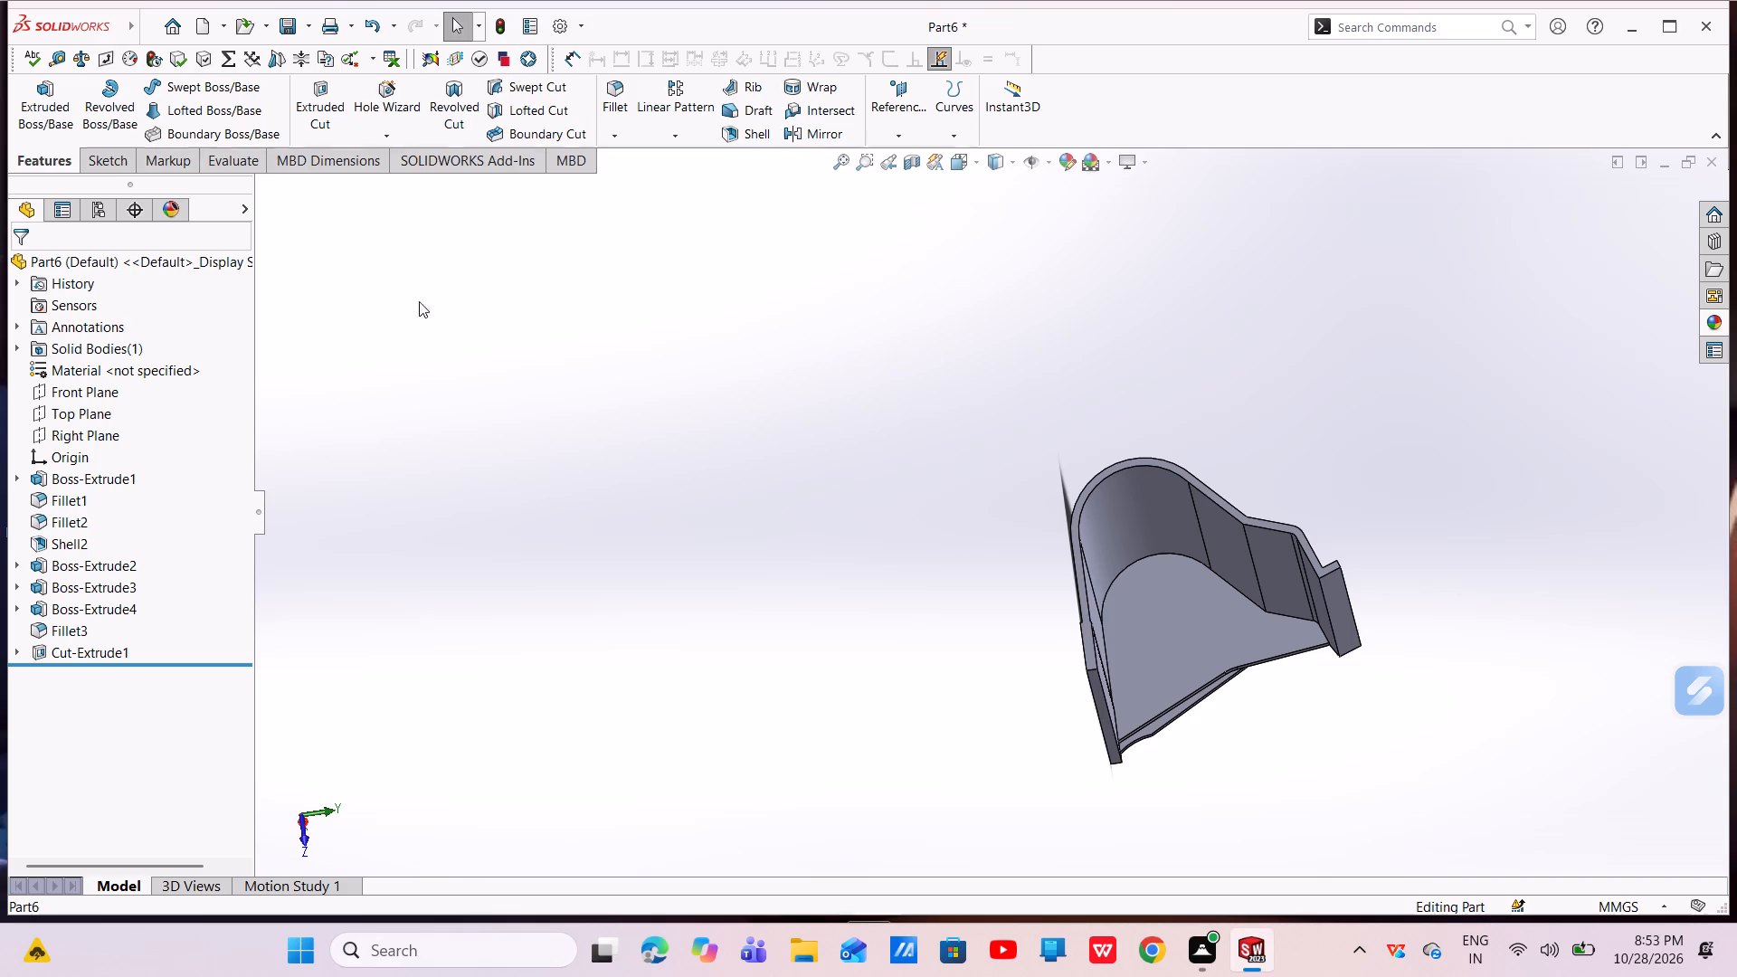
# Start a sketch on the Right Plane and convert the lip's upper edge, its bend arc and the adjoining sloped outer wall edge.
pyautogui.click(117, 438)
pyautogui.click(132, 407)
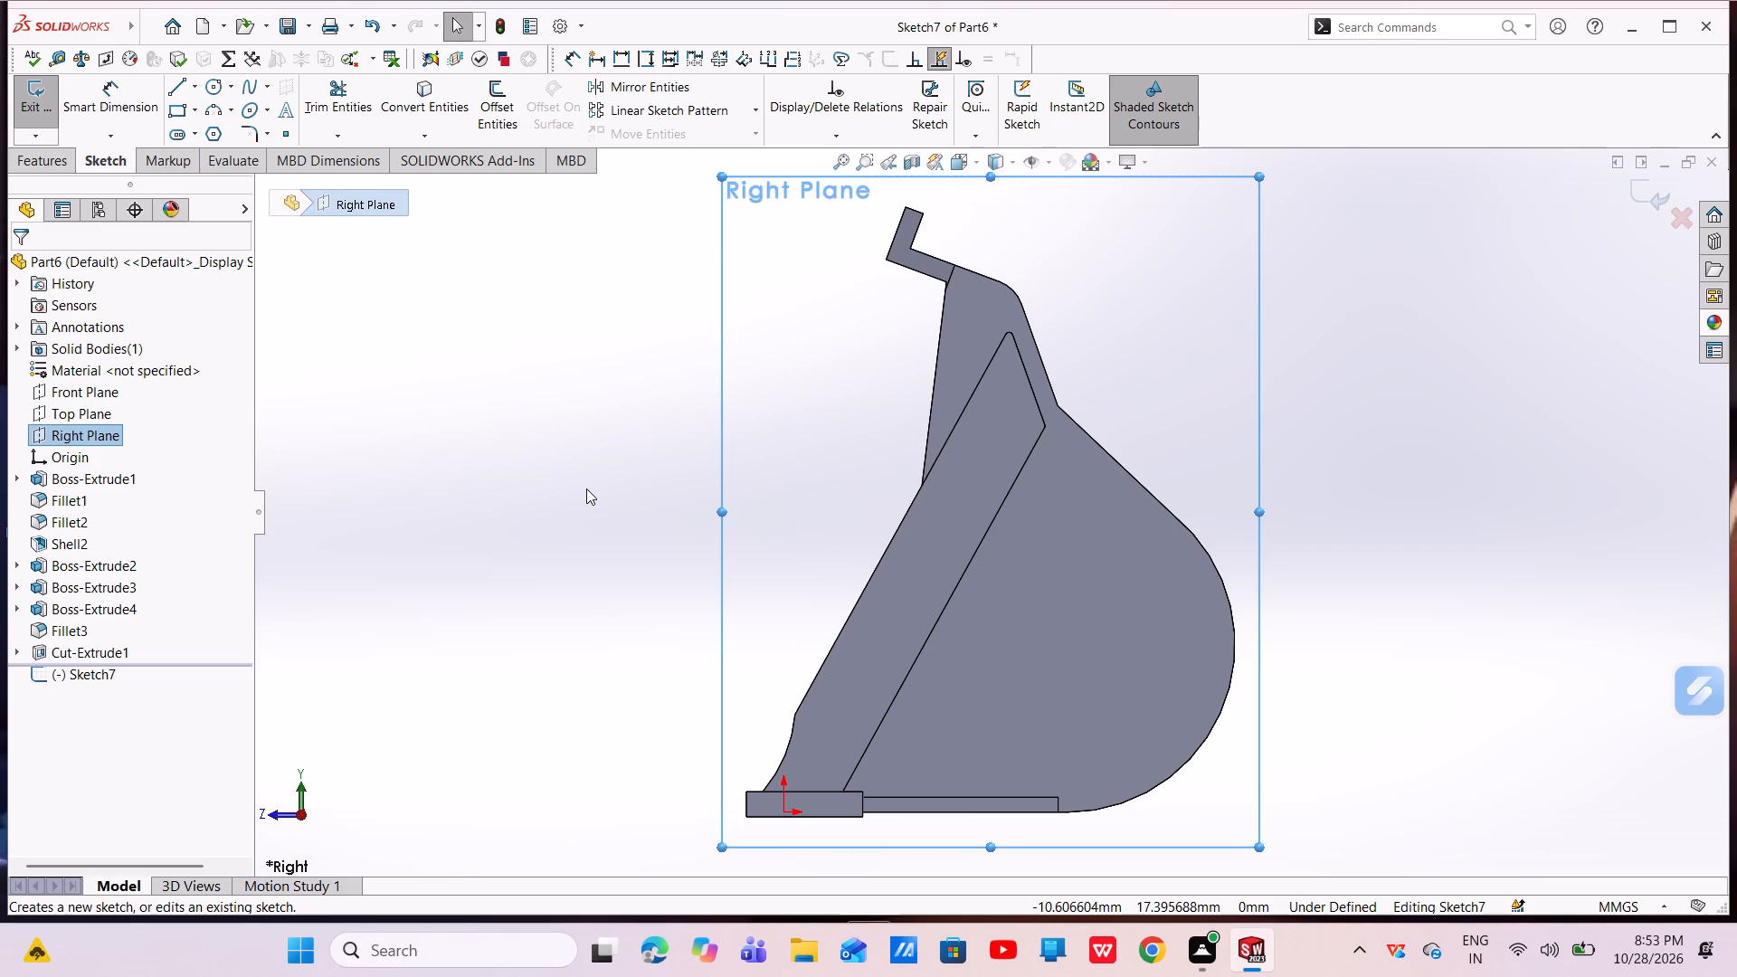
pyautogui.rightClick(114, 677)
pyautogui.click(150, 656)
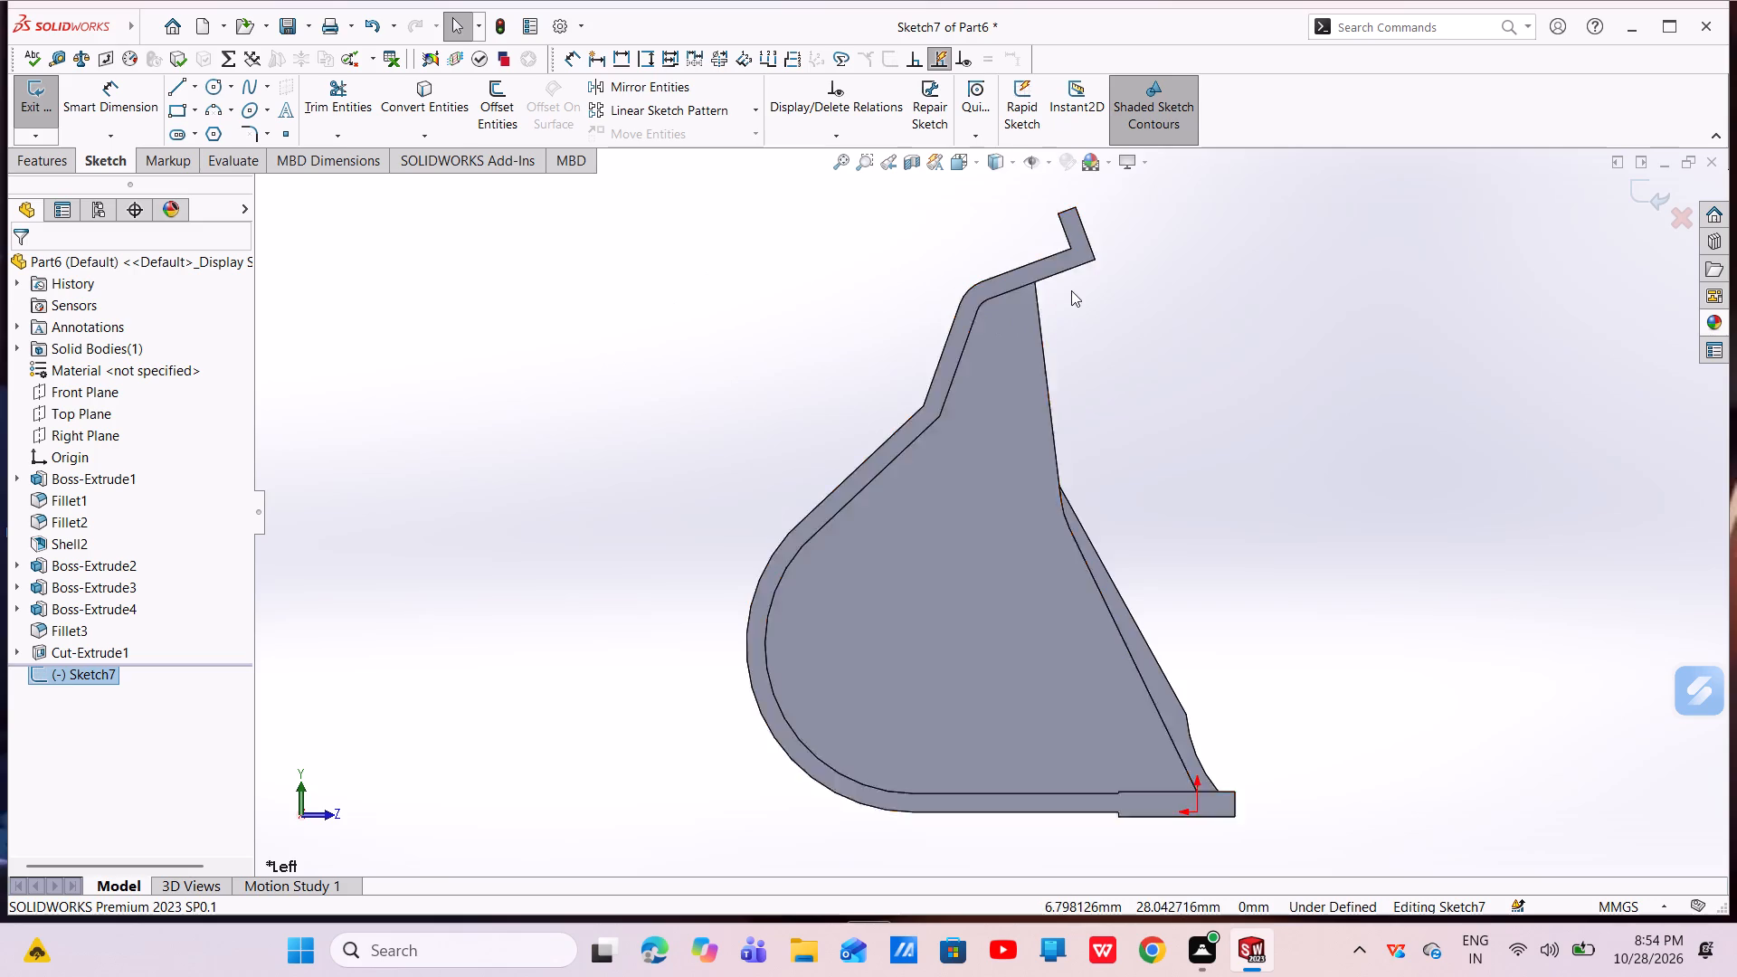
pyautogui.scroll(-6, 1071, 290)
pyautogui.press('Escape')
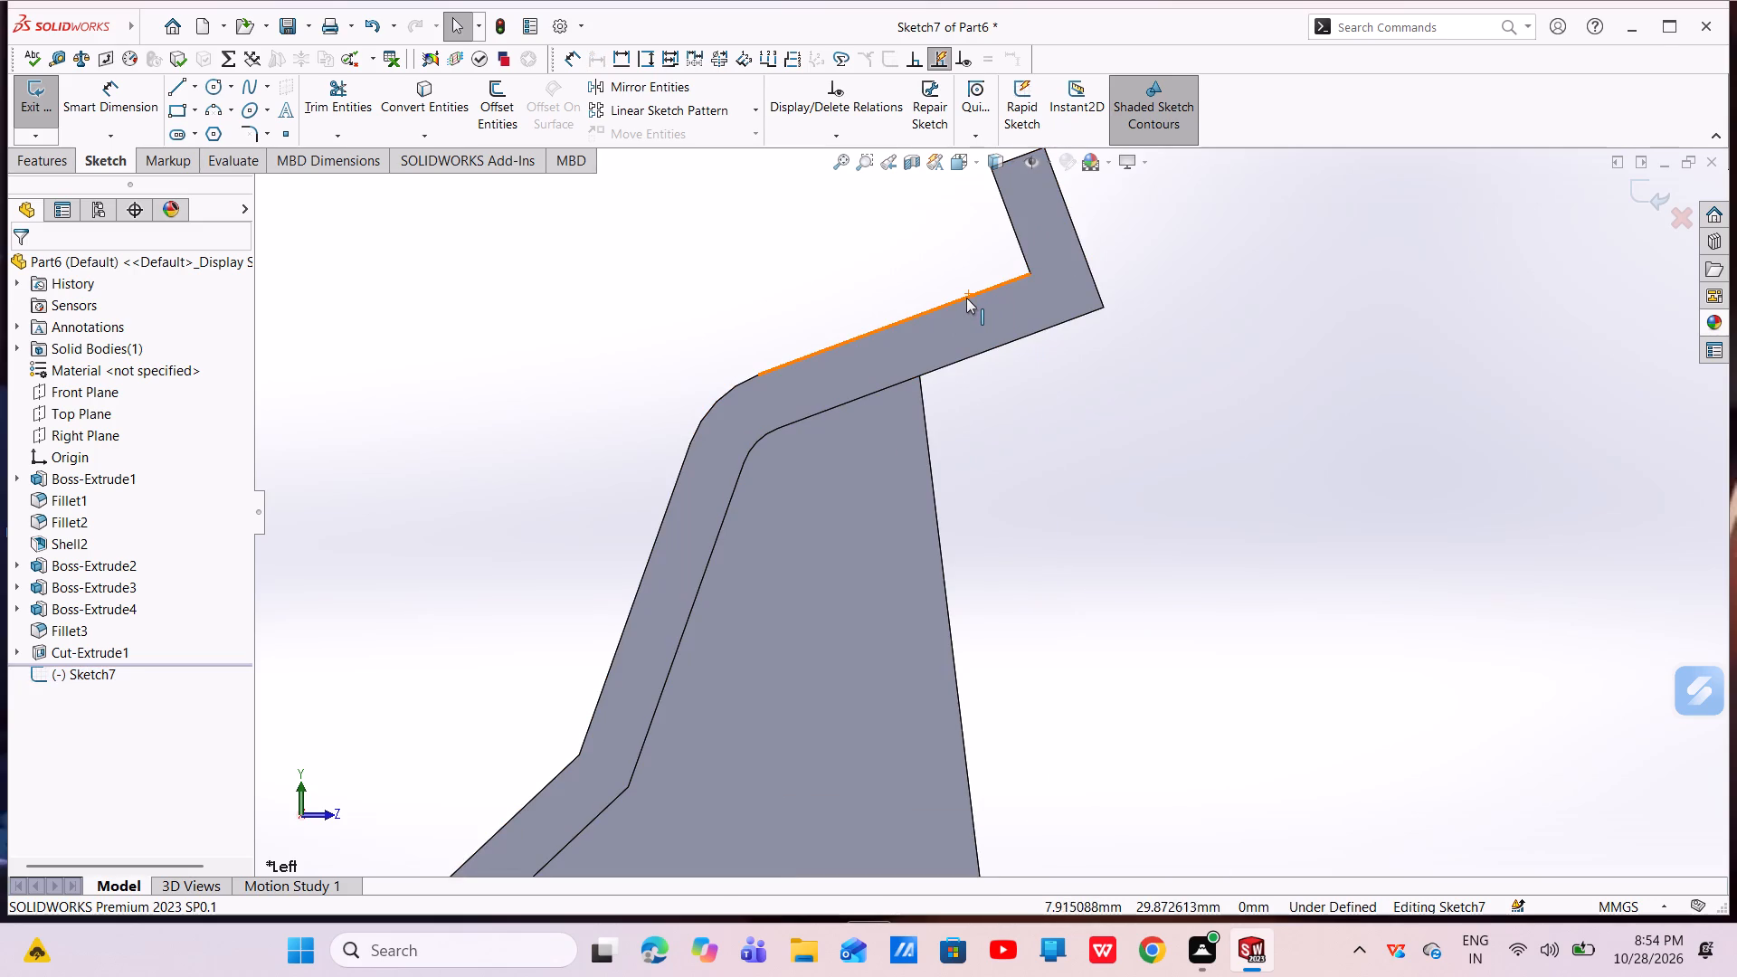
pyautogui.click(966, 298)
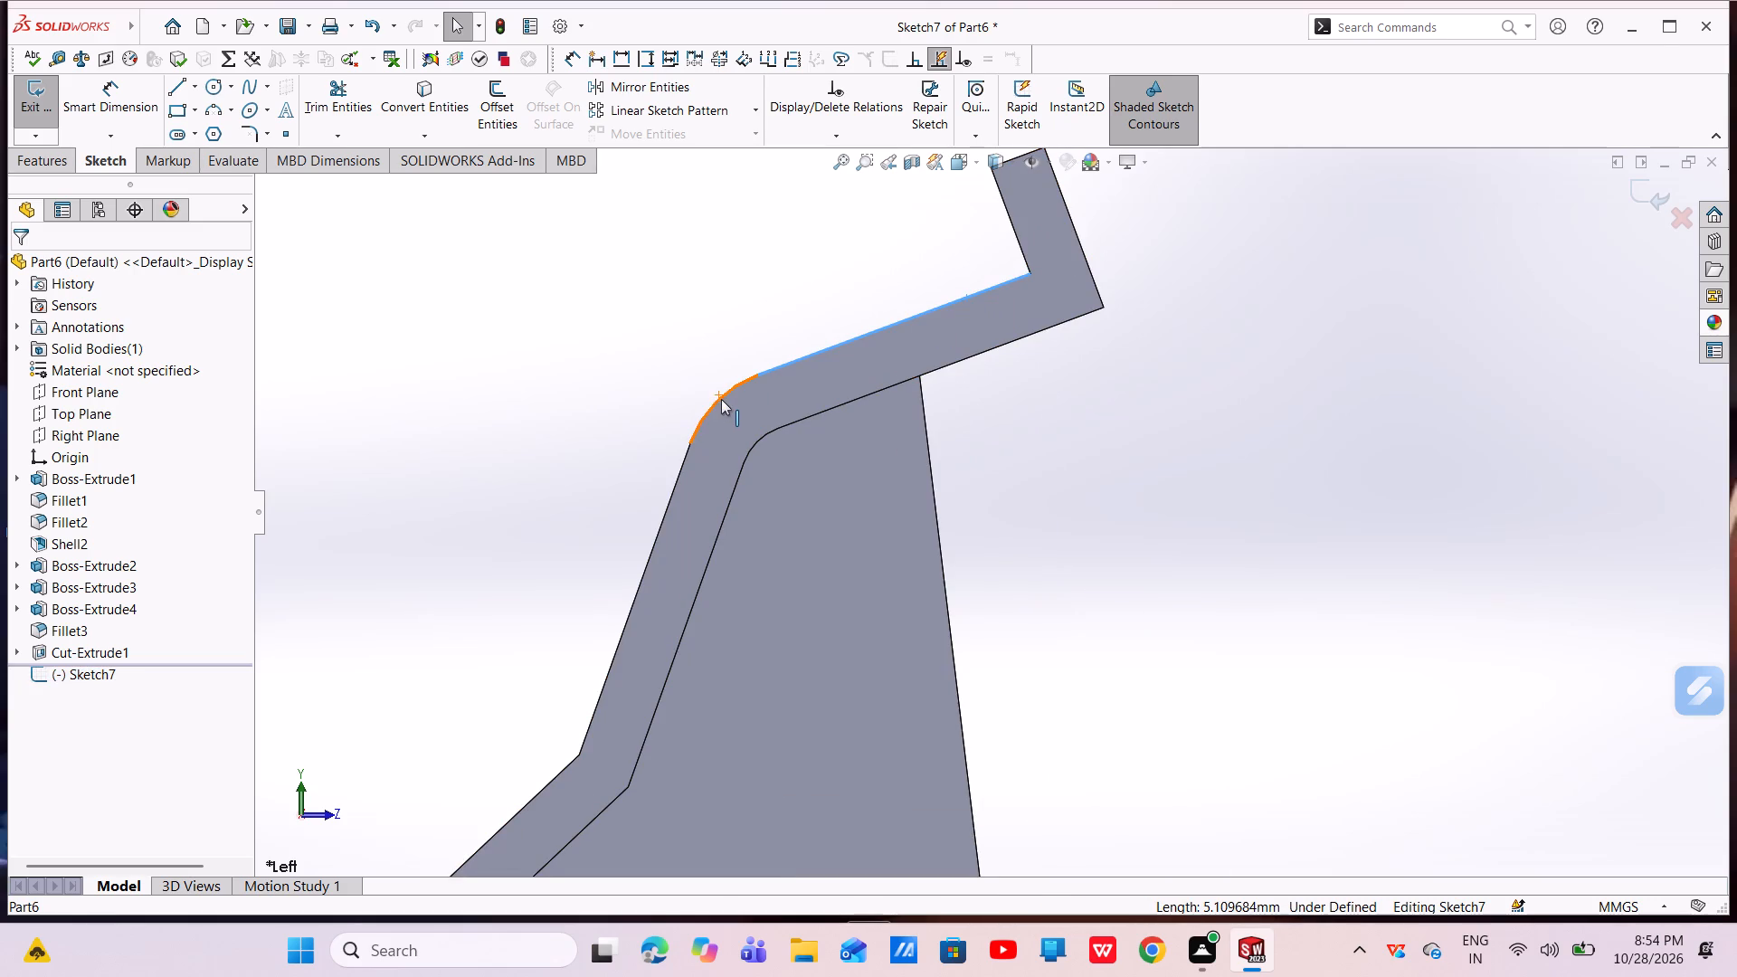
pyautogui.keyDown('ctrl'); pyautogui.click(722, 399); pyautogui.keyUp('ctrl')
pyautogui.keyDown('ctrl'); pyautogui.click(662, 517); pyautogui.keyUp('ctrl')
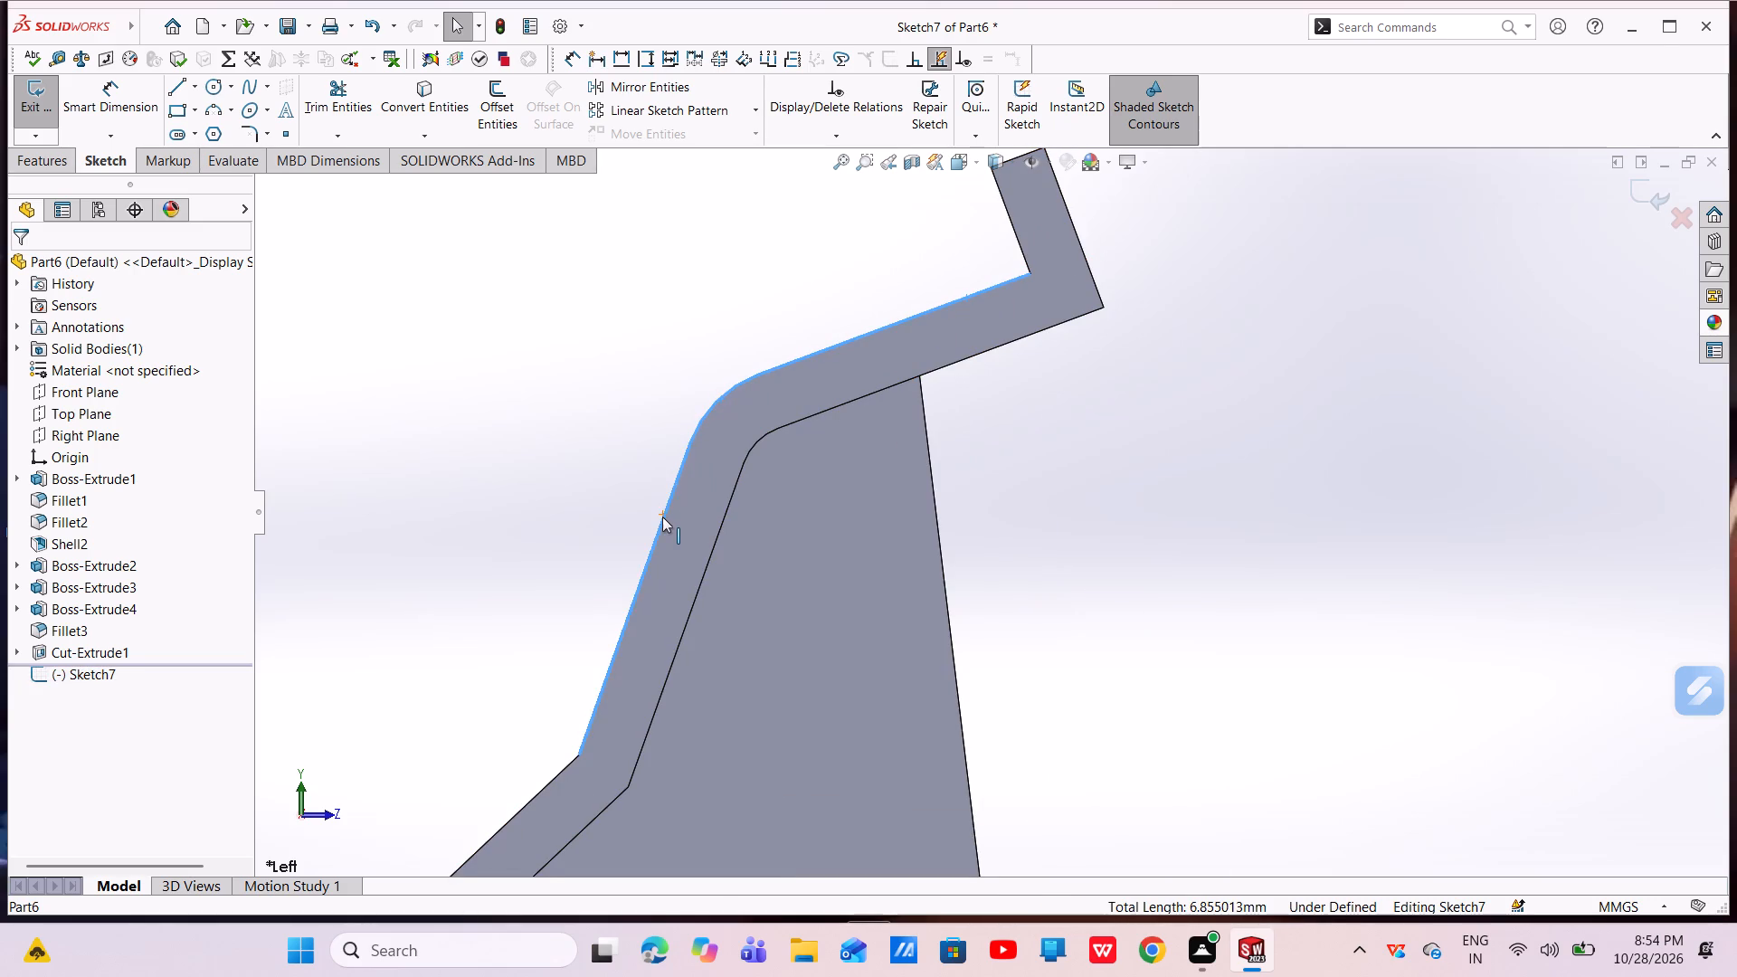
pyautogui.click(431, 101)
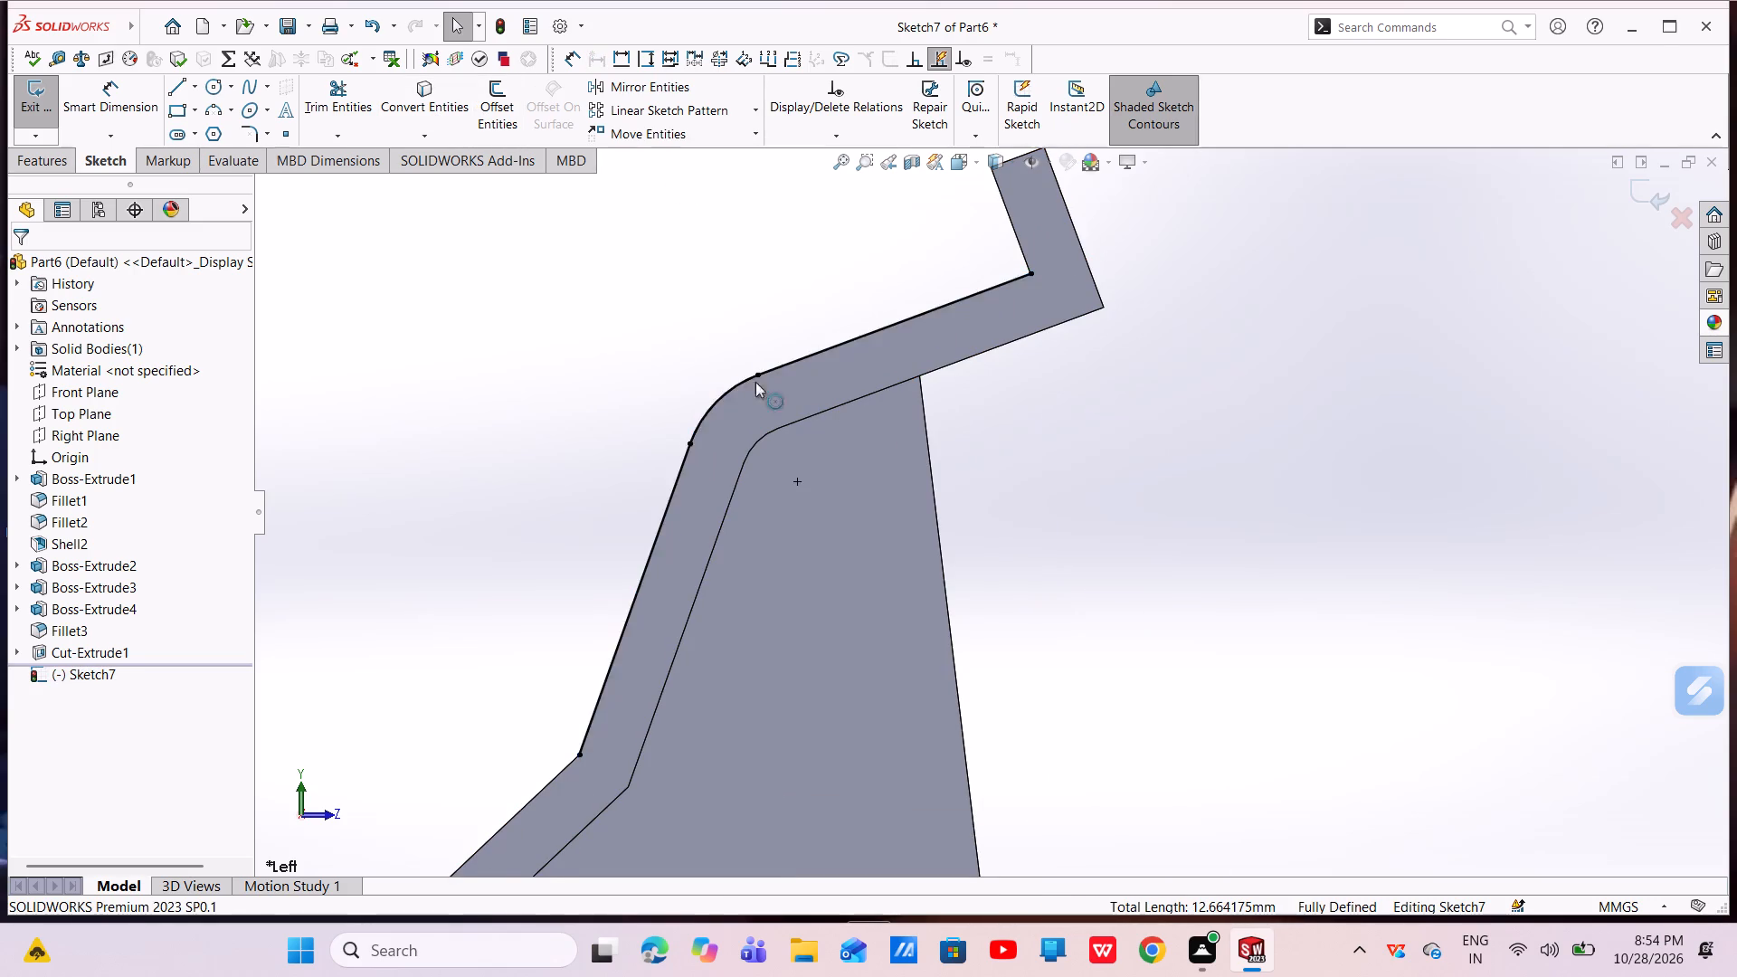
# Draw a line perpendicular outward from the converted lip edge, continued by a sloping line about 4.1 mm long towards the wall side.
pyautogui.scroll(3, 842, 410)
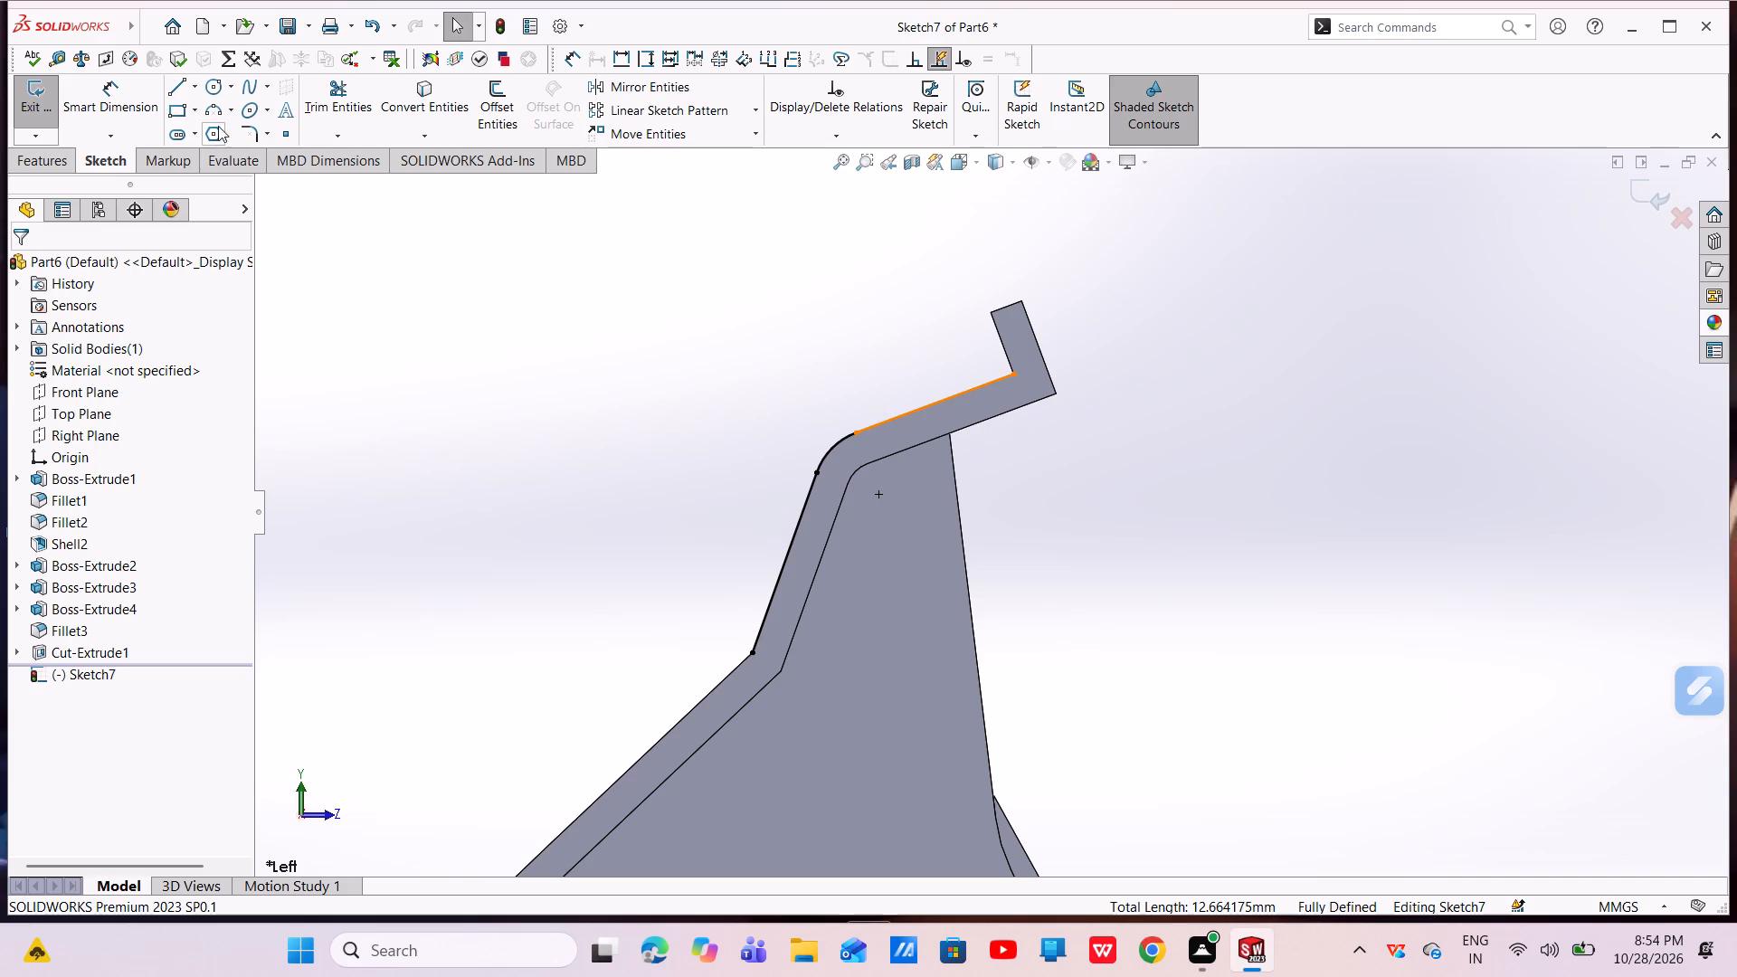
pyautogui.click(177, 86)
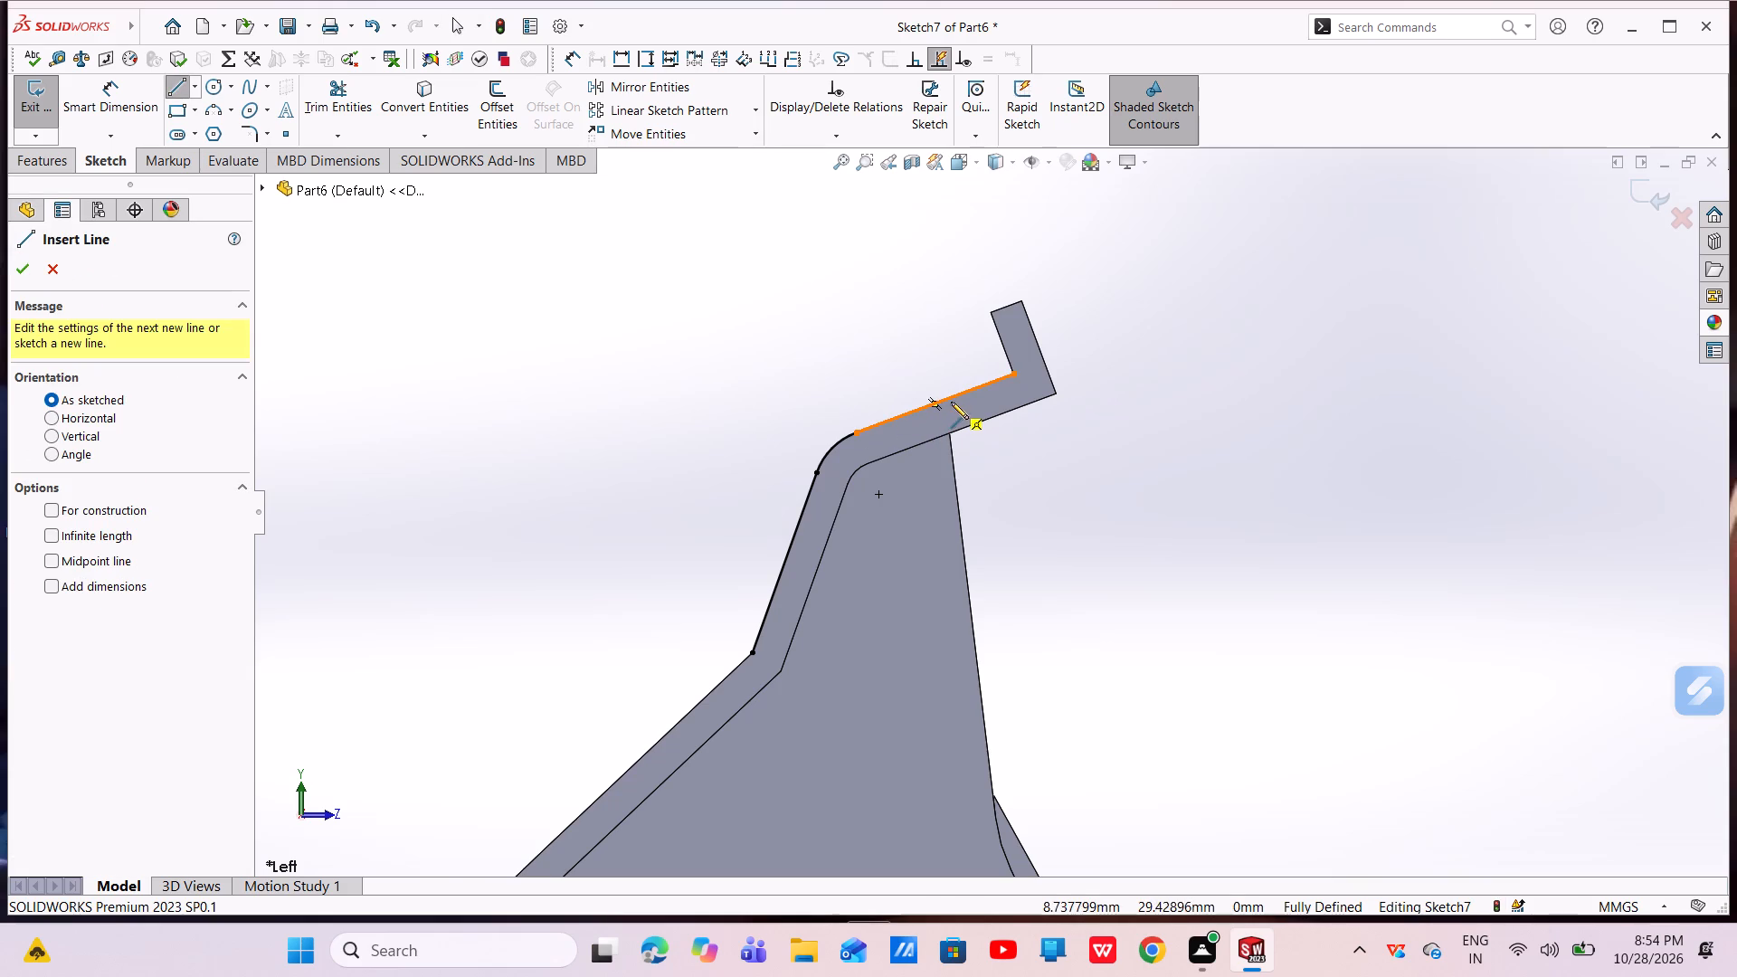
pyautogui.click(935, 403)
pyautogui.click(909, 343)
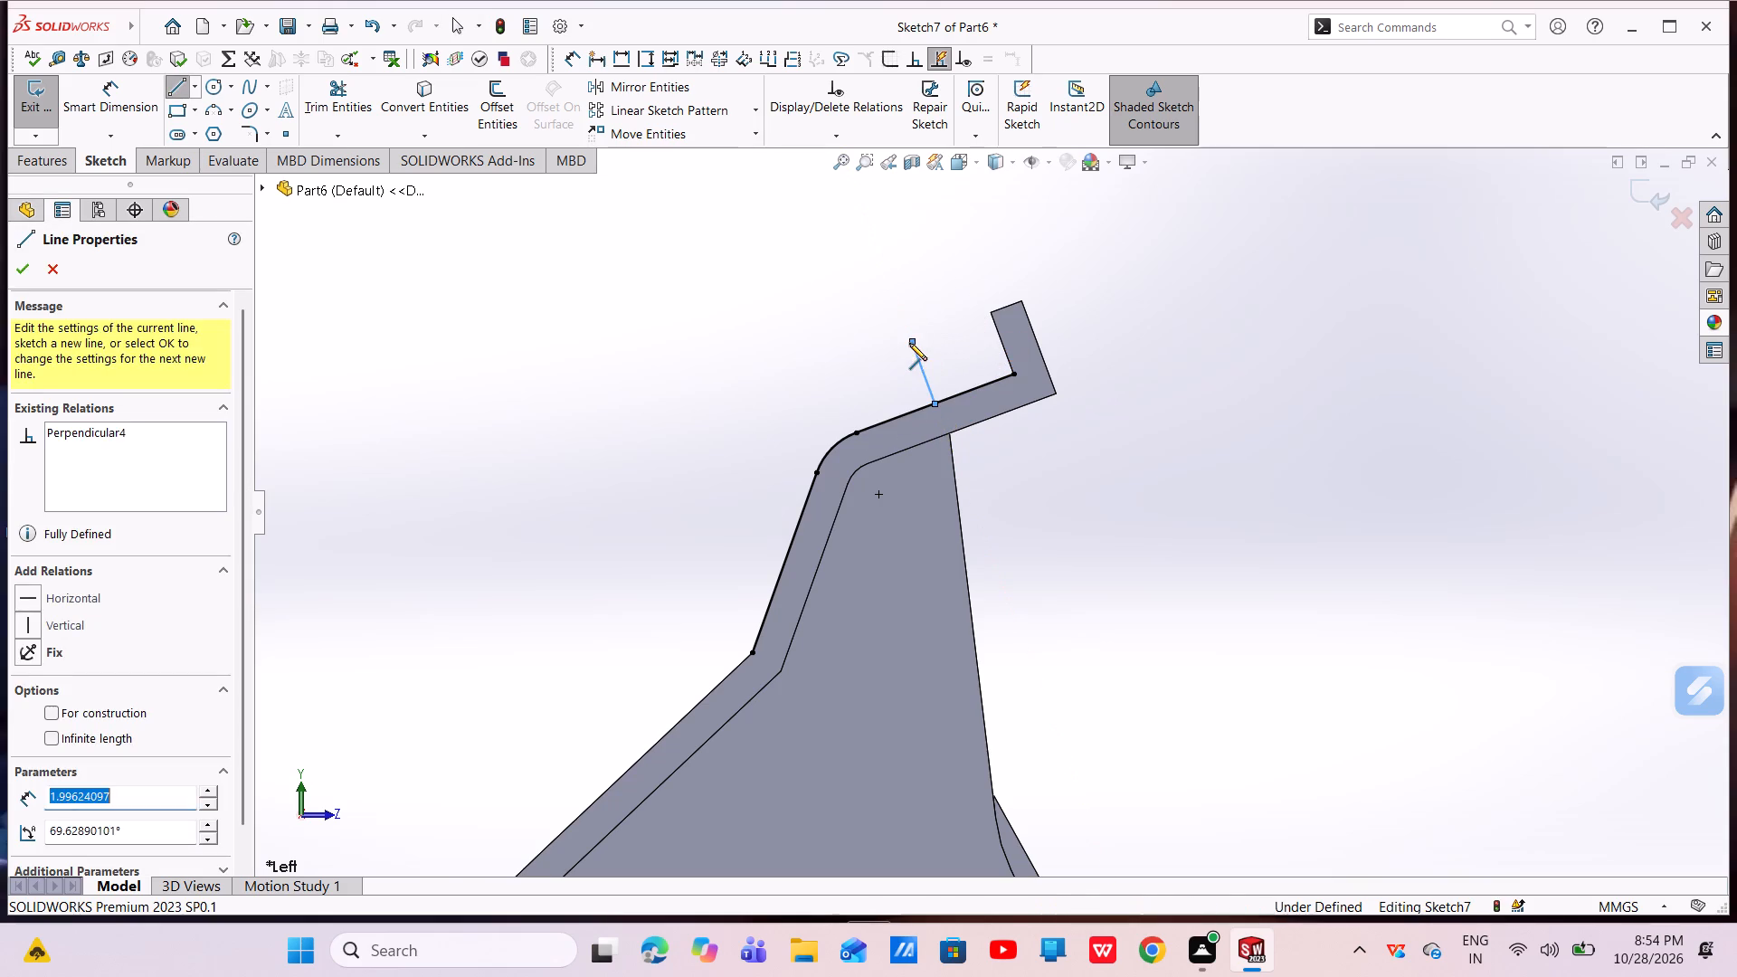
pyautogui.click(791, 404)
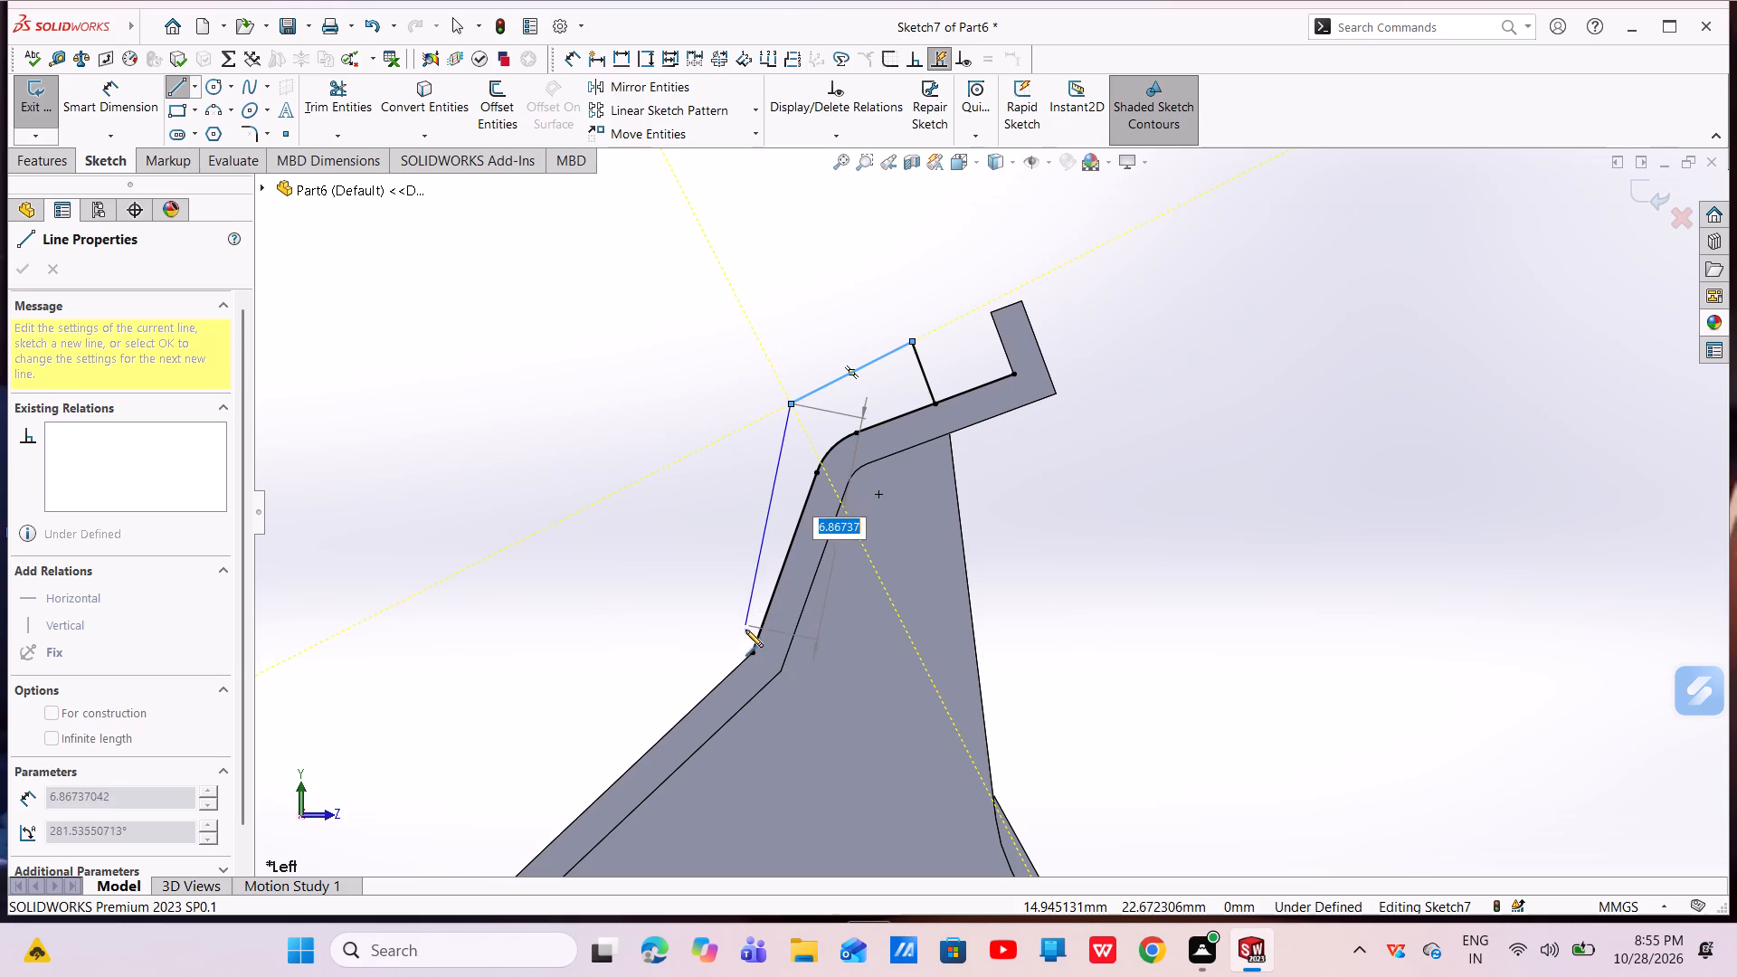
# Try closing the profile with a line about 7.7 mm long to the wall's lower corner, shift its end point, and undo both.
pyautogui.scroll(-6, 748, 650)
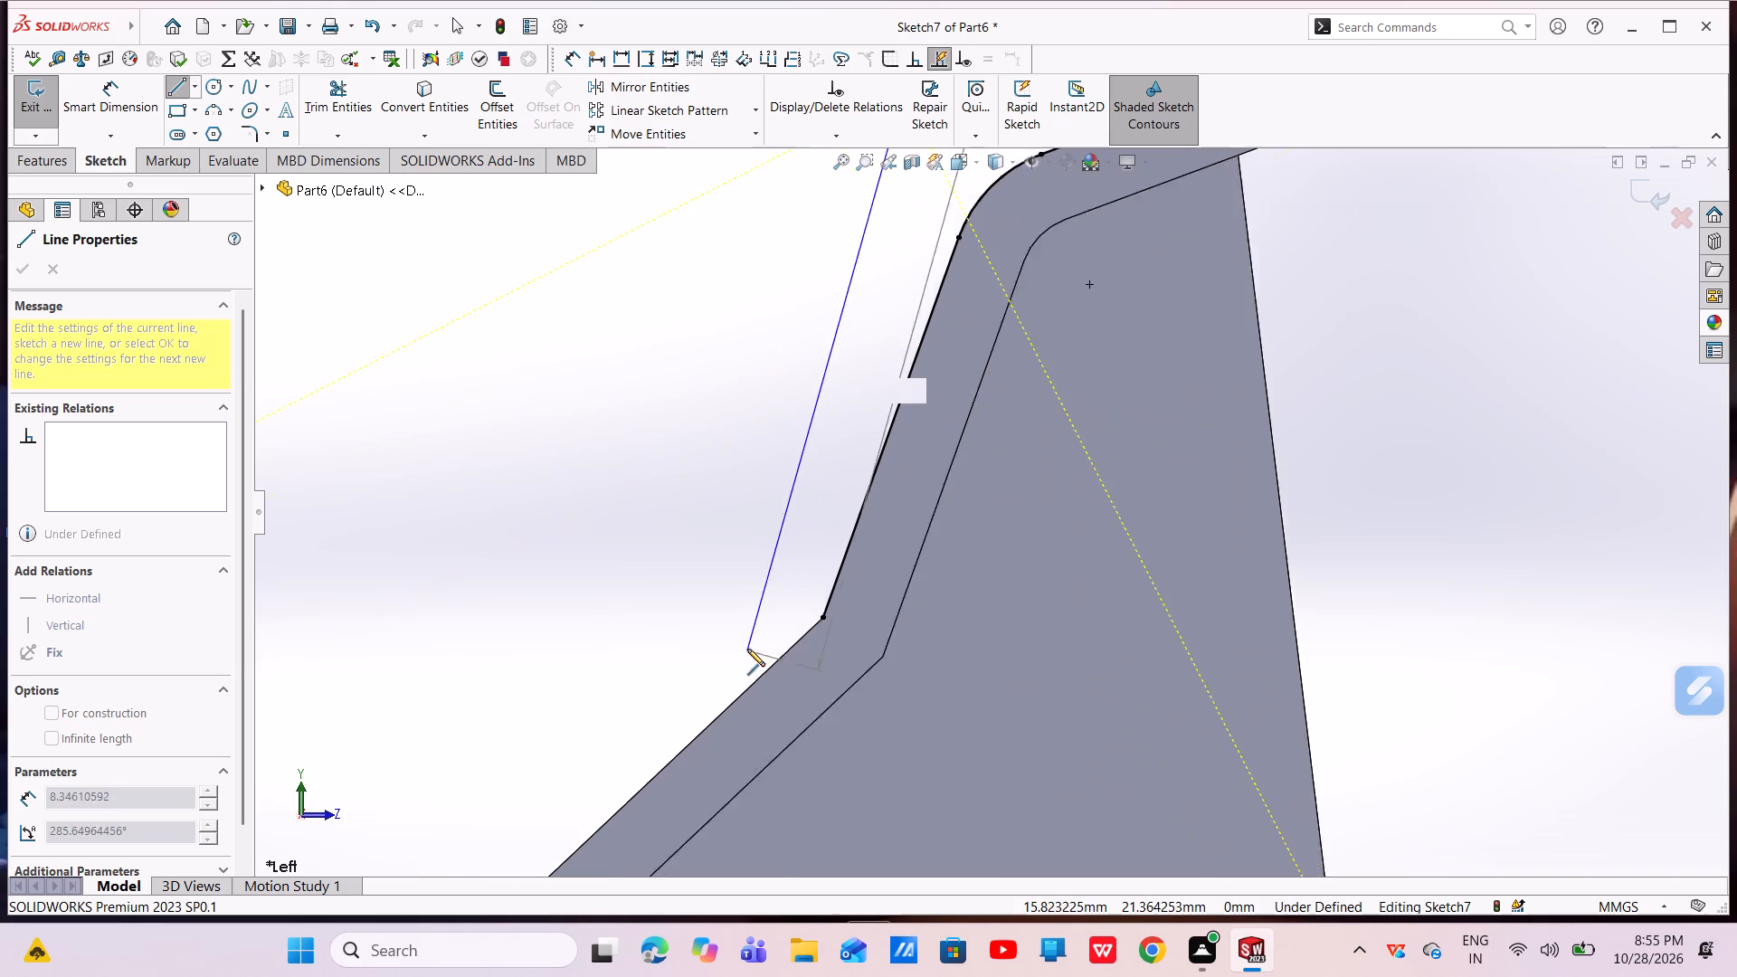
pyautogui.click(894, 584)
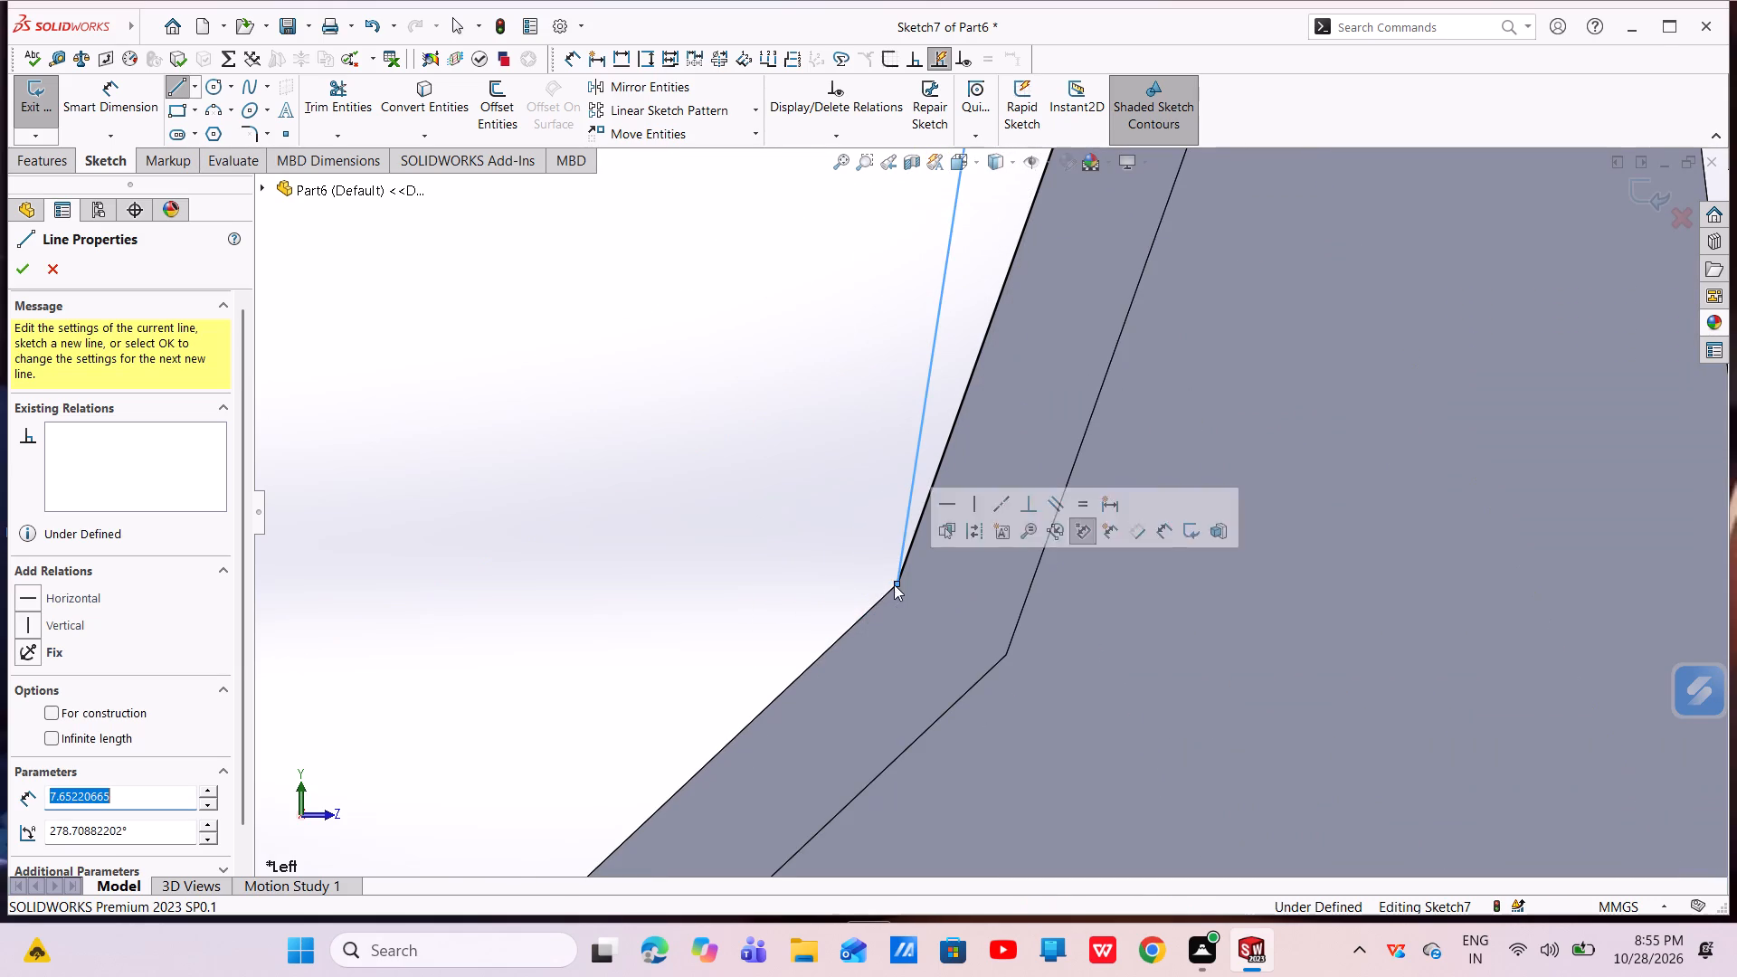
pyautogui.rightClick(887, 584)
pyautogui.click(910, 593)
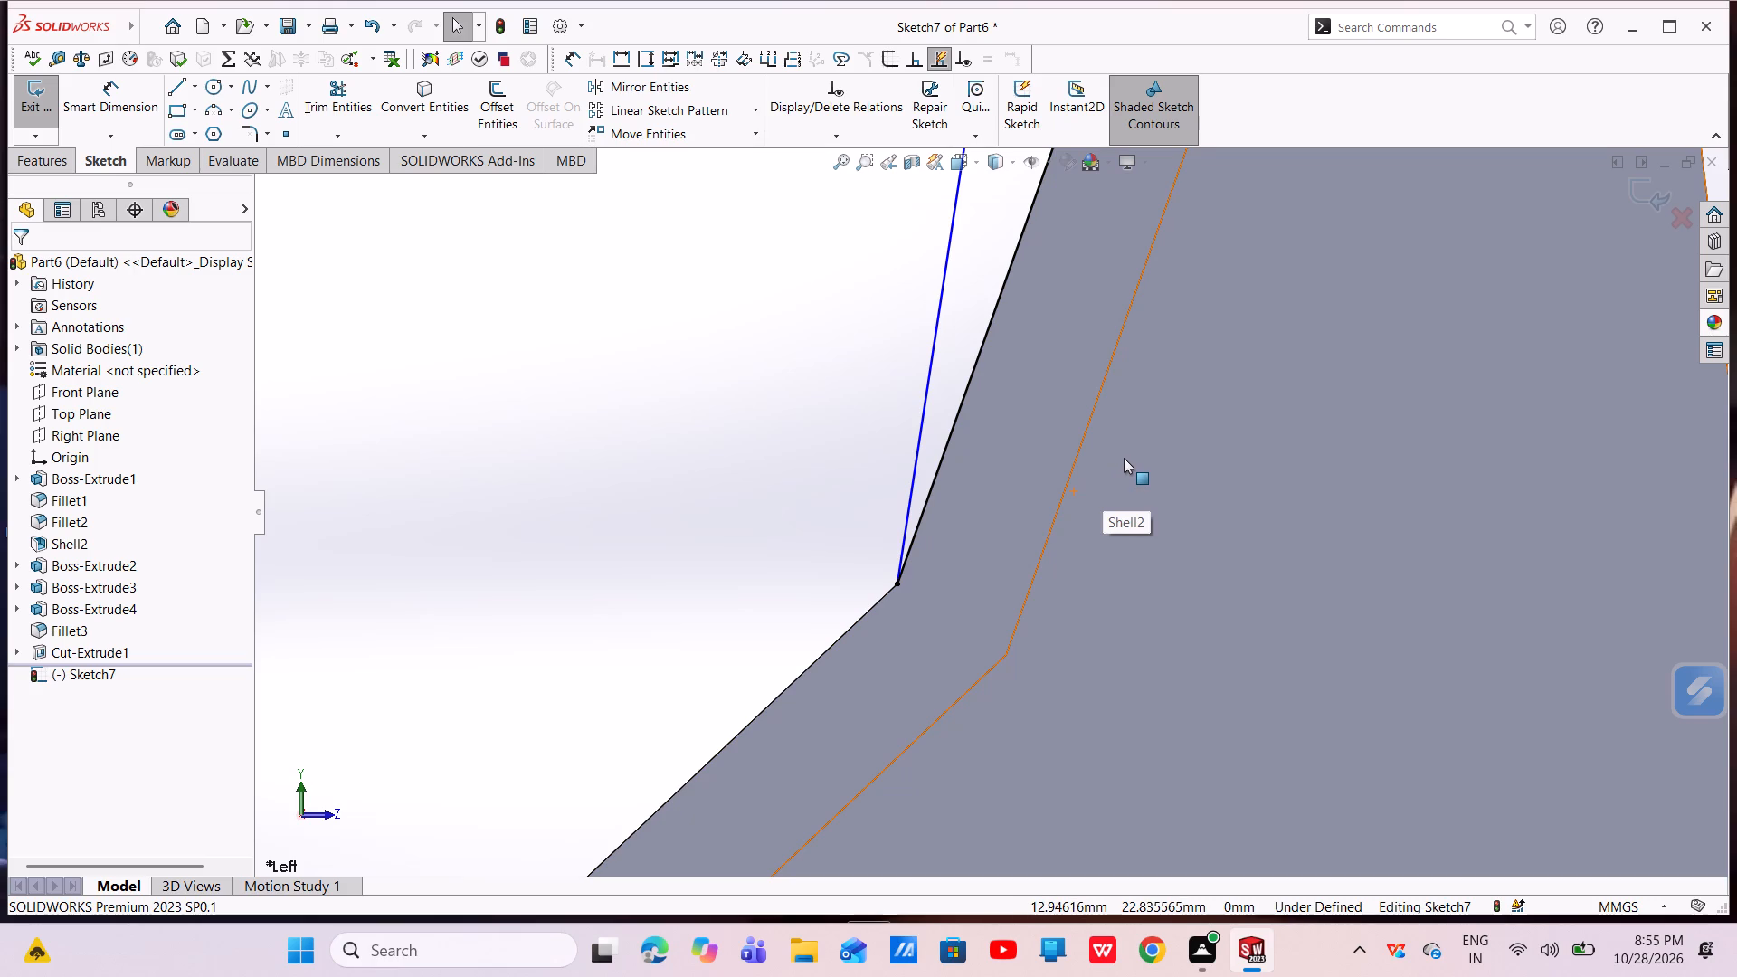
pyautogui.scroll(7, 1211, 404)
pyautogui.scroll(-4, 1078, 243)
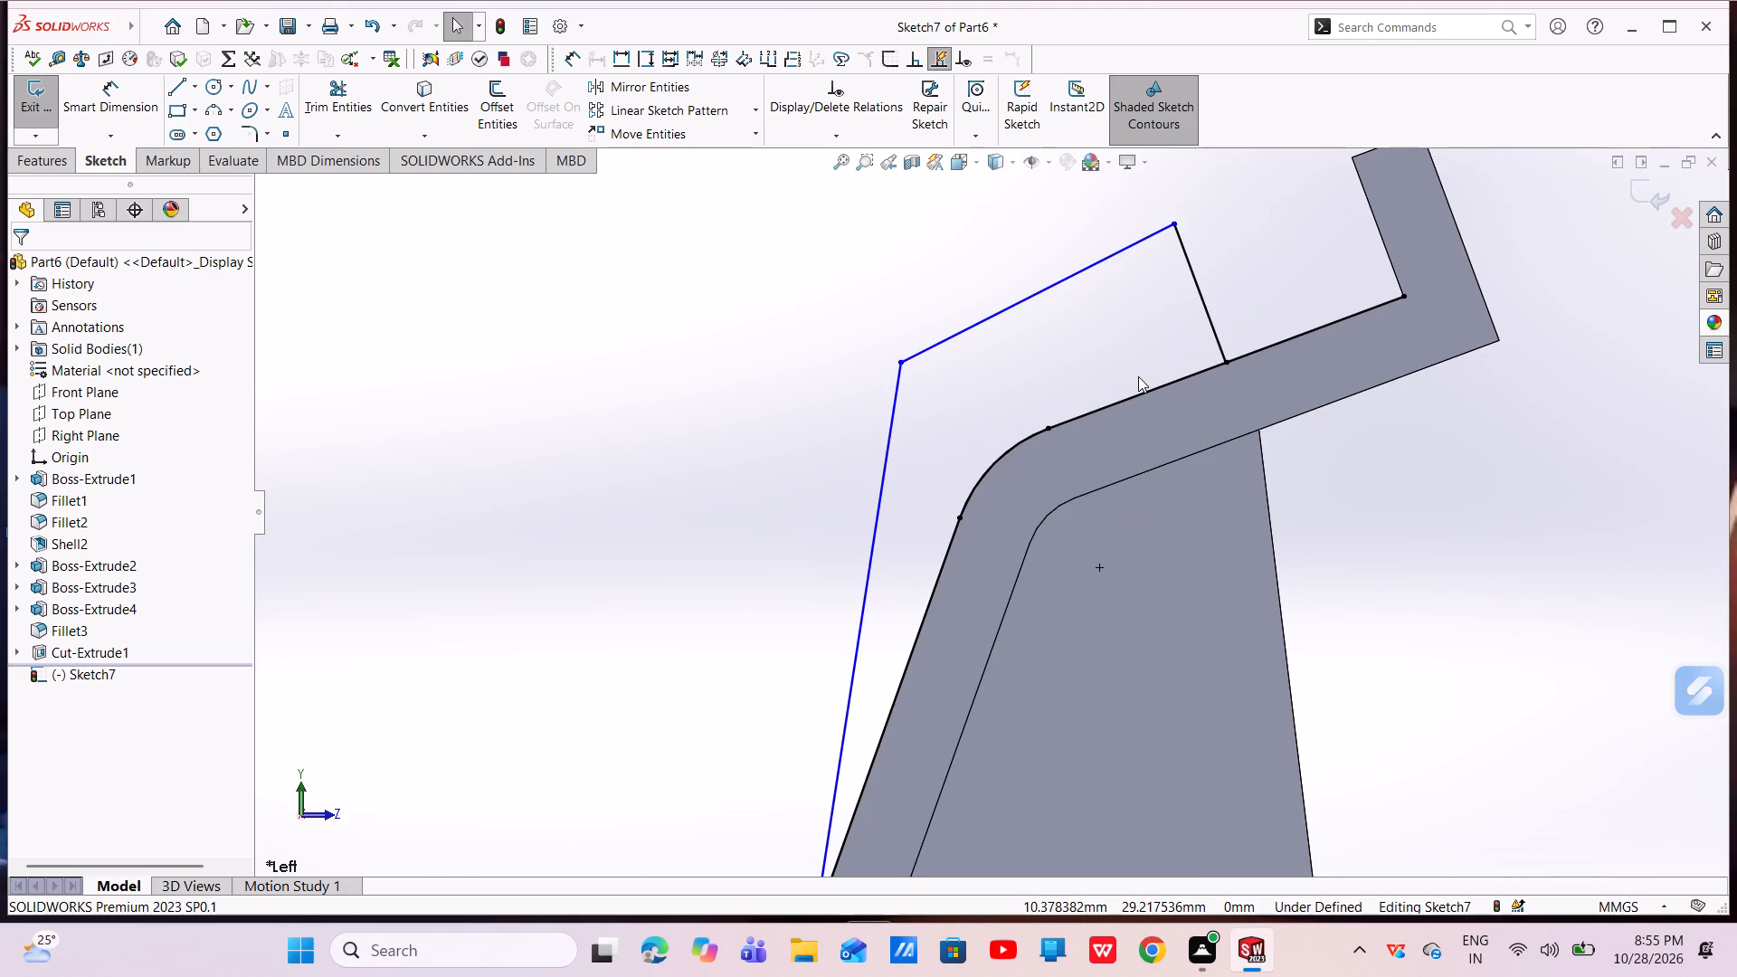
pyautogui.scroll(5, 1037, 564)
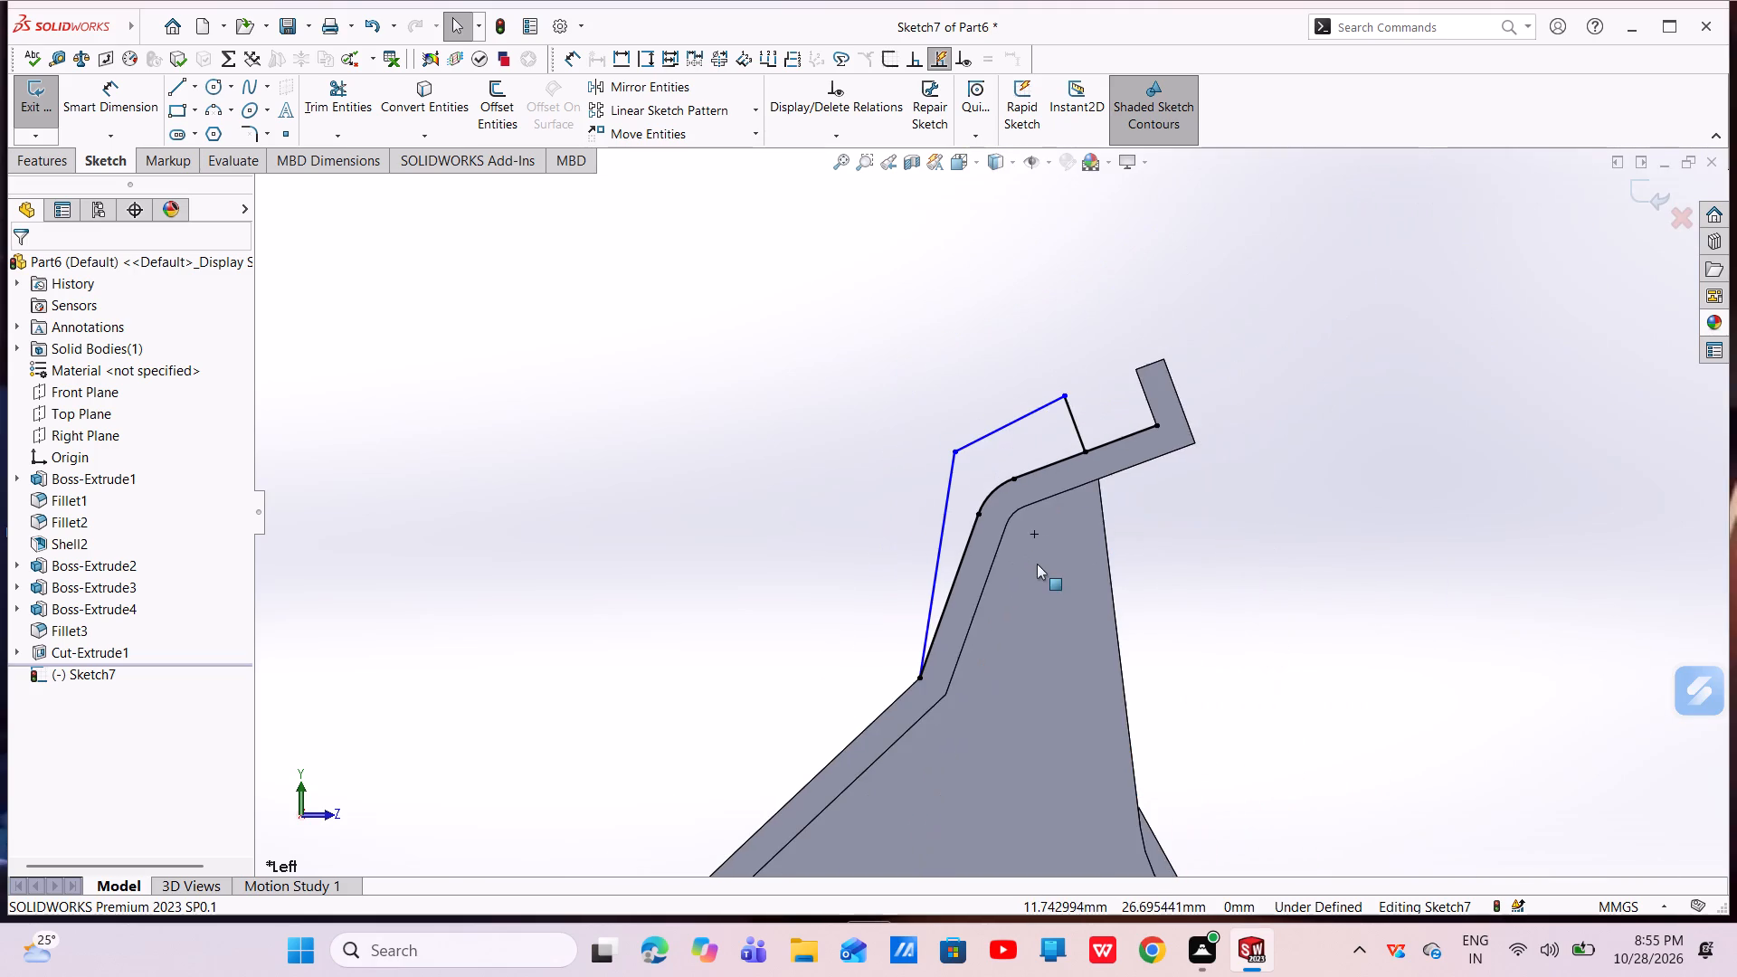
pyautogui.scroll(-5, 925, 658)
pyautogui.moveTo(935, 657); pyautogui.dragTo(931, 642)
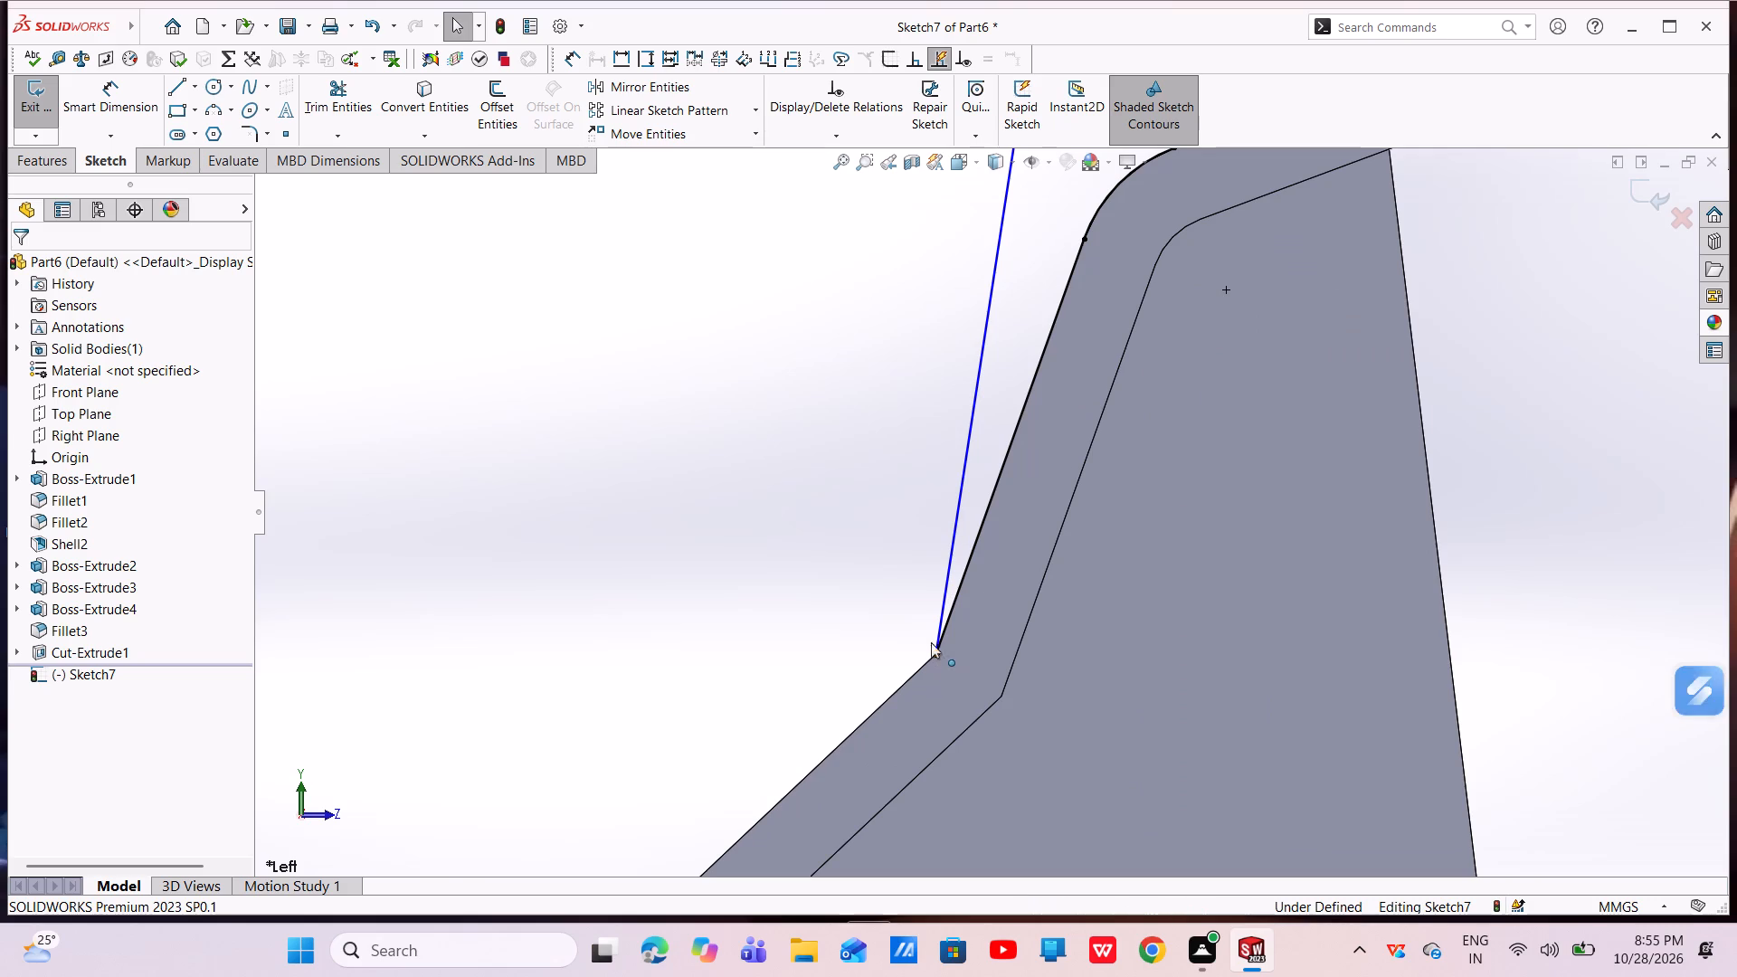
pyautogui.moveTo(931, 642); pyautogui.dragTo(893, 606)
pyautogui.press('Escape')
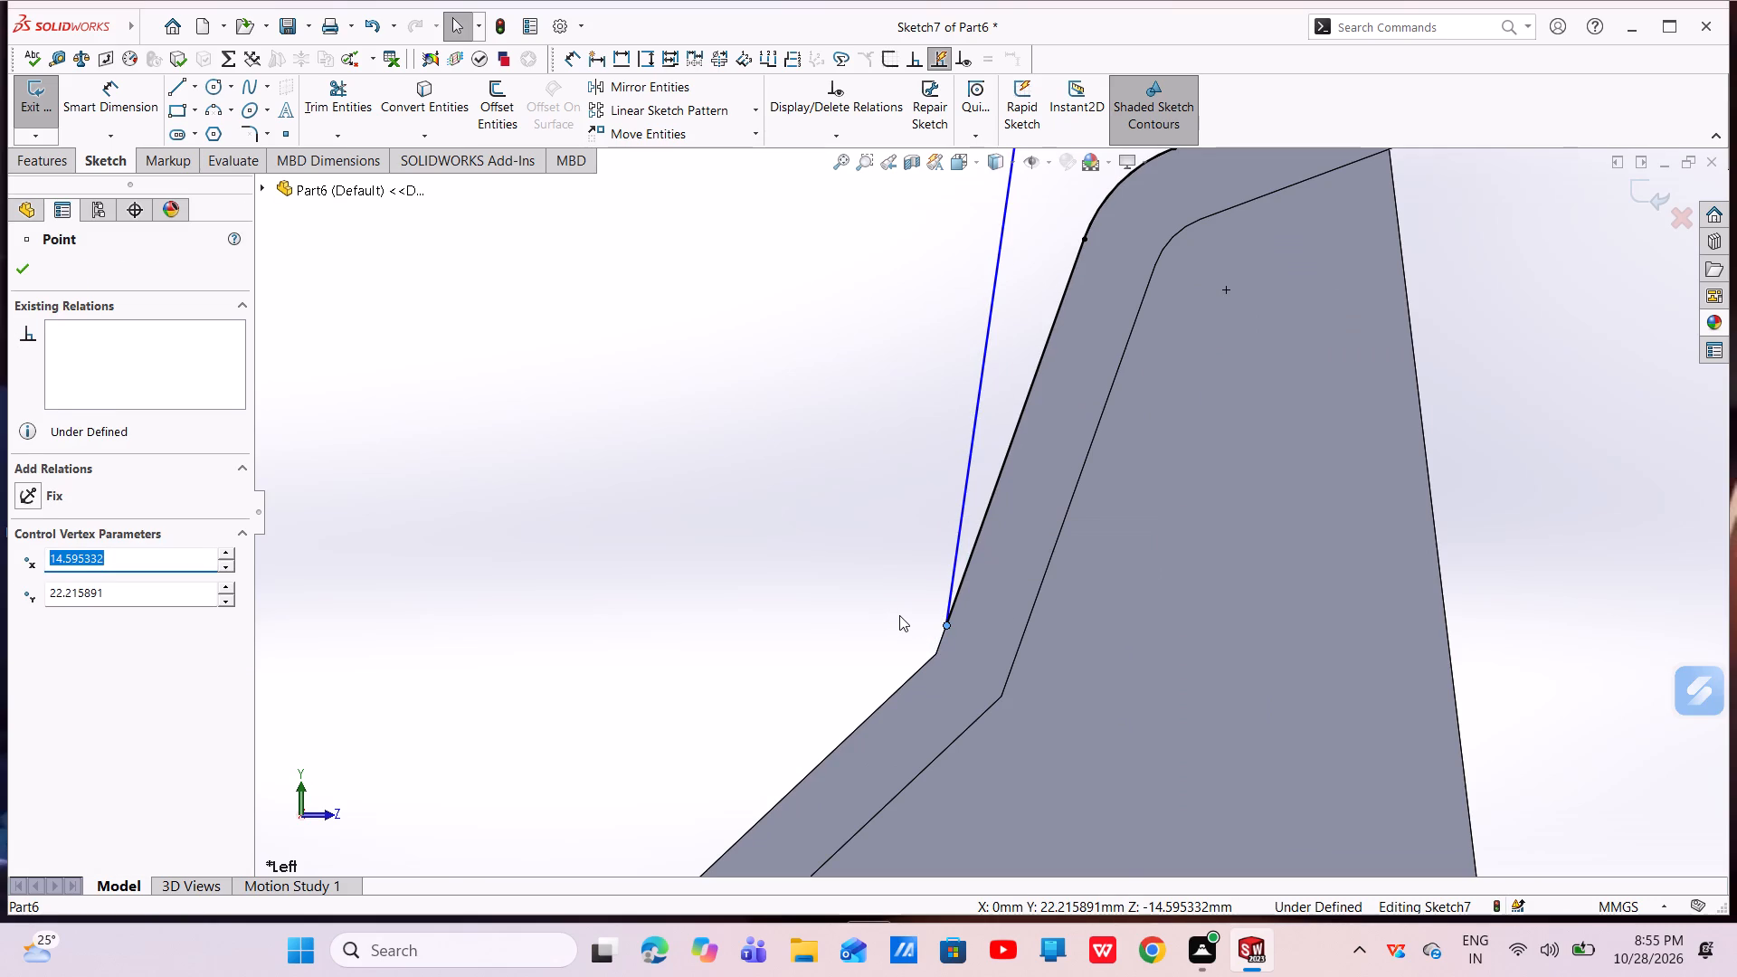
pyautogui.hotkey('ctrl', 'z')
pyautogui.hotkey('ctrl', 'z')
# Close the profile with a line about 6.2 mm long down beside the sloped wall and a short perpendicular line to the wall edge.
pyautogui.scroll(5, 1001, 441)
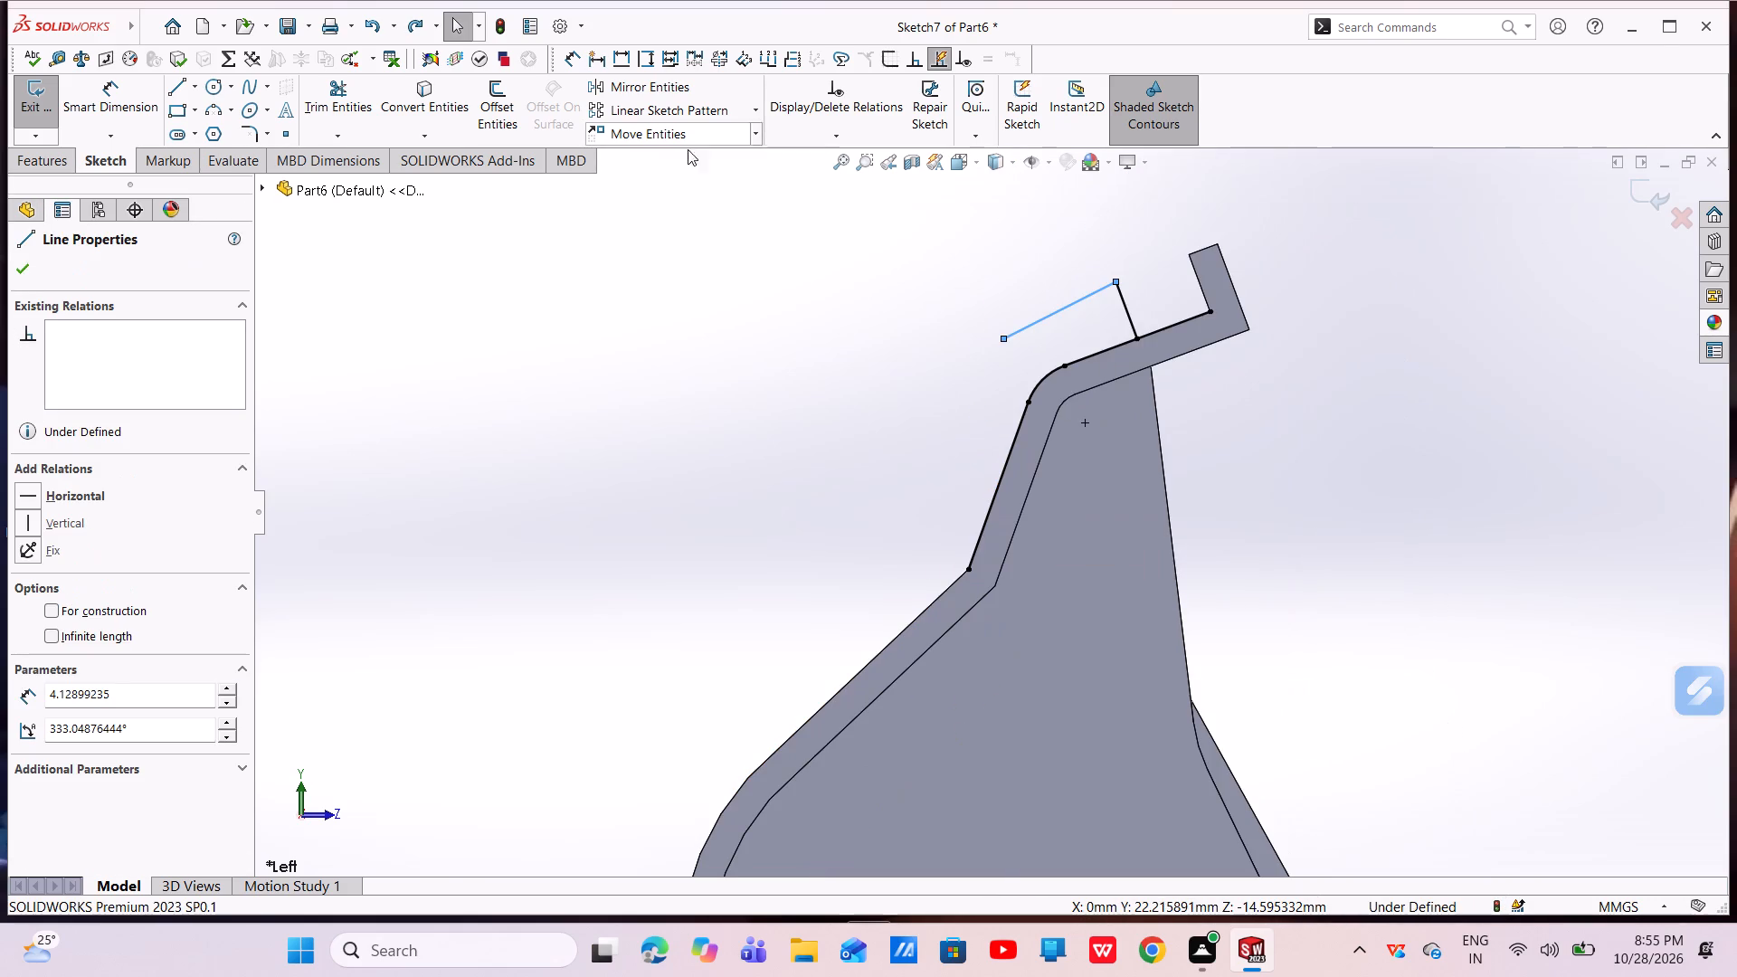
pyautogui.click(176, 81)
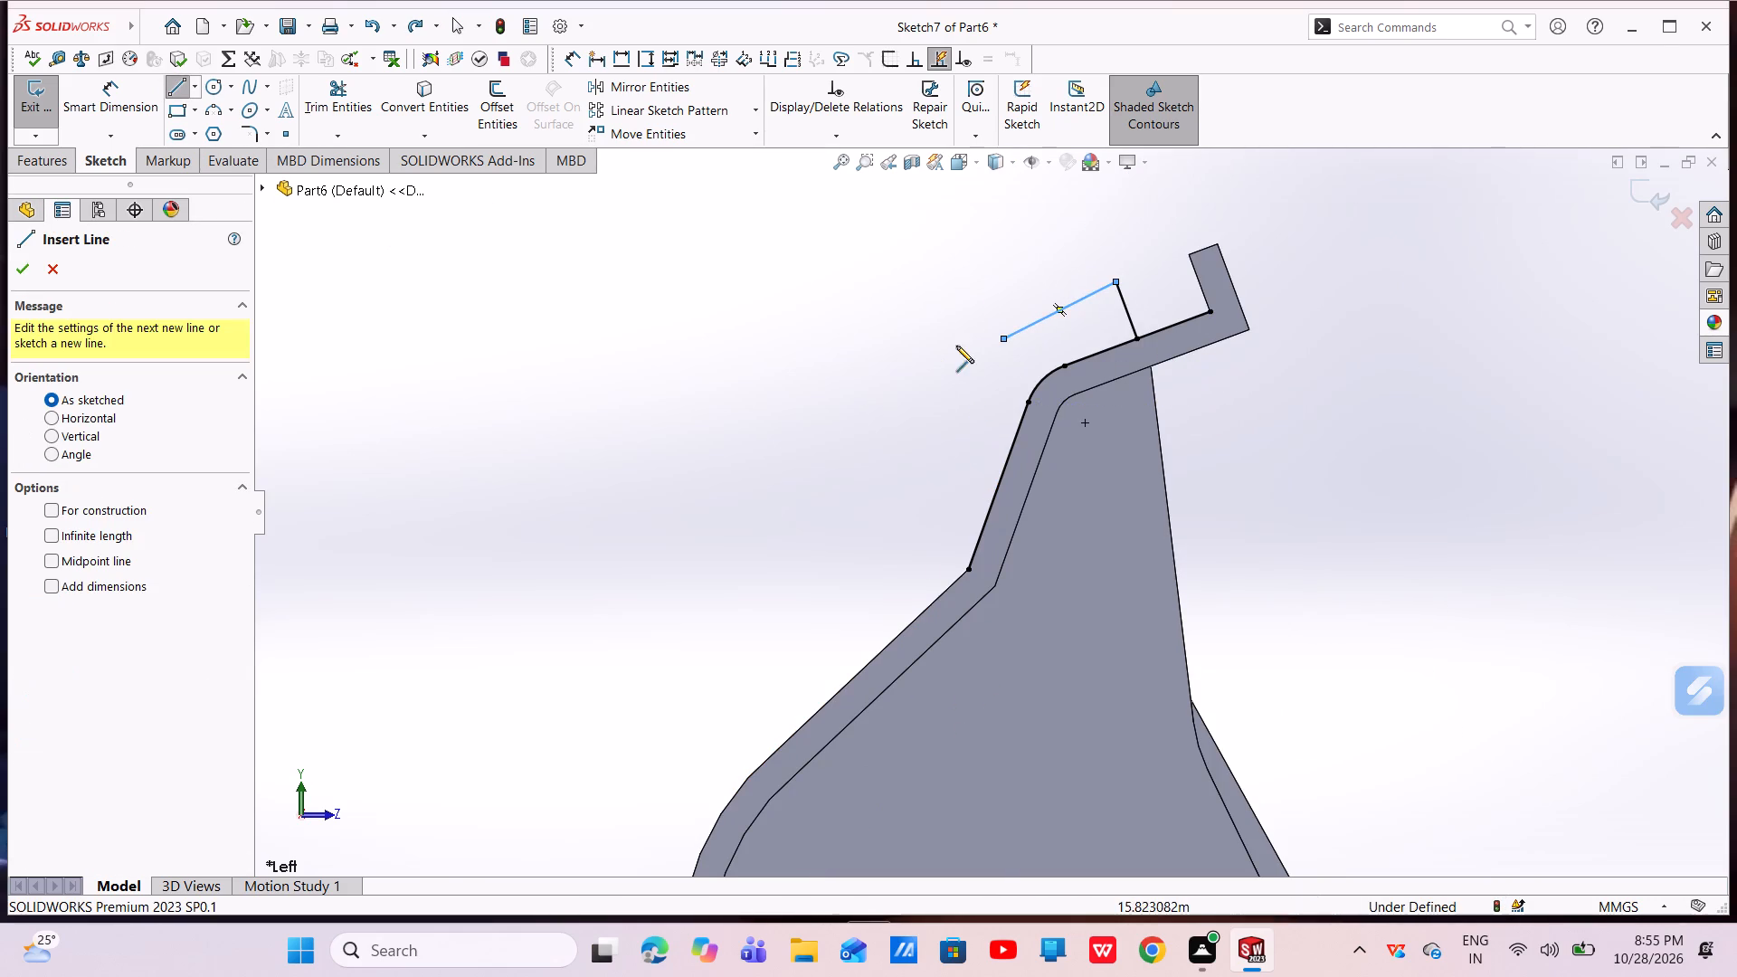
pyautogui.click(1001, 337)
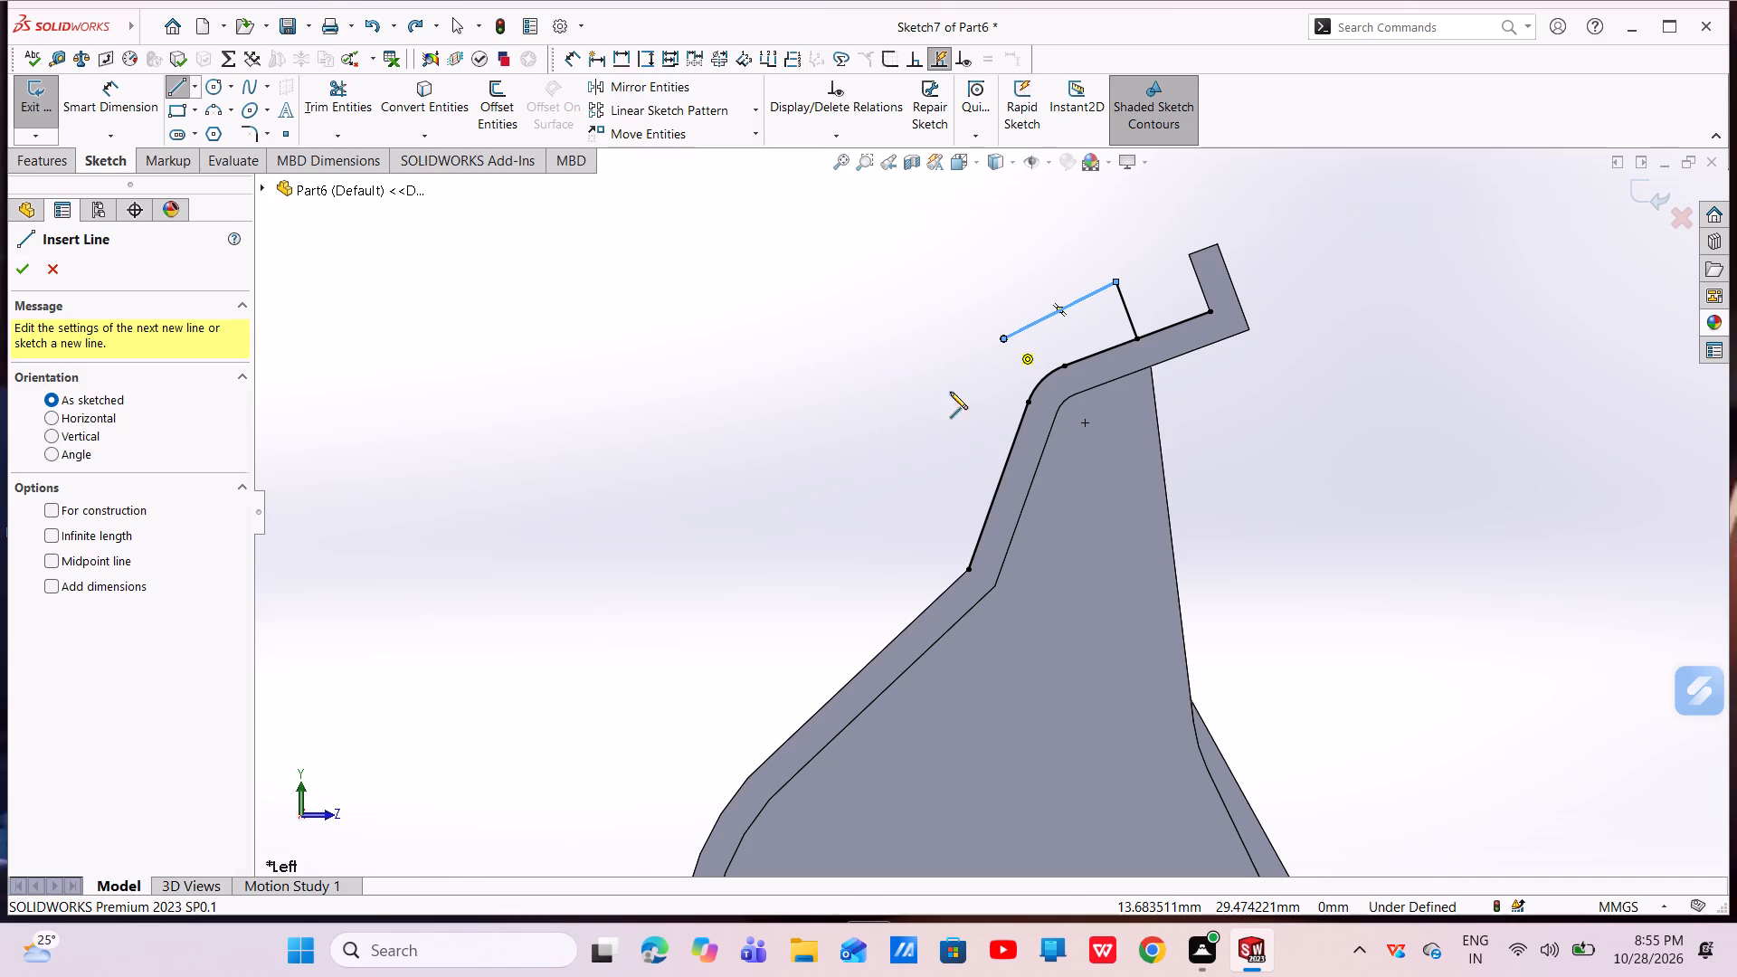
pyautogui.click(951, 520)
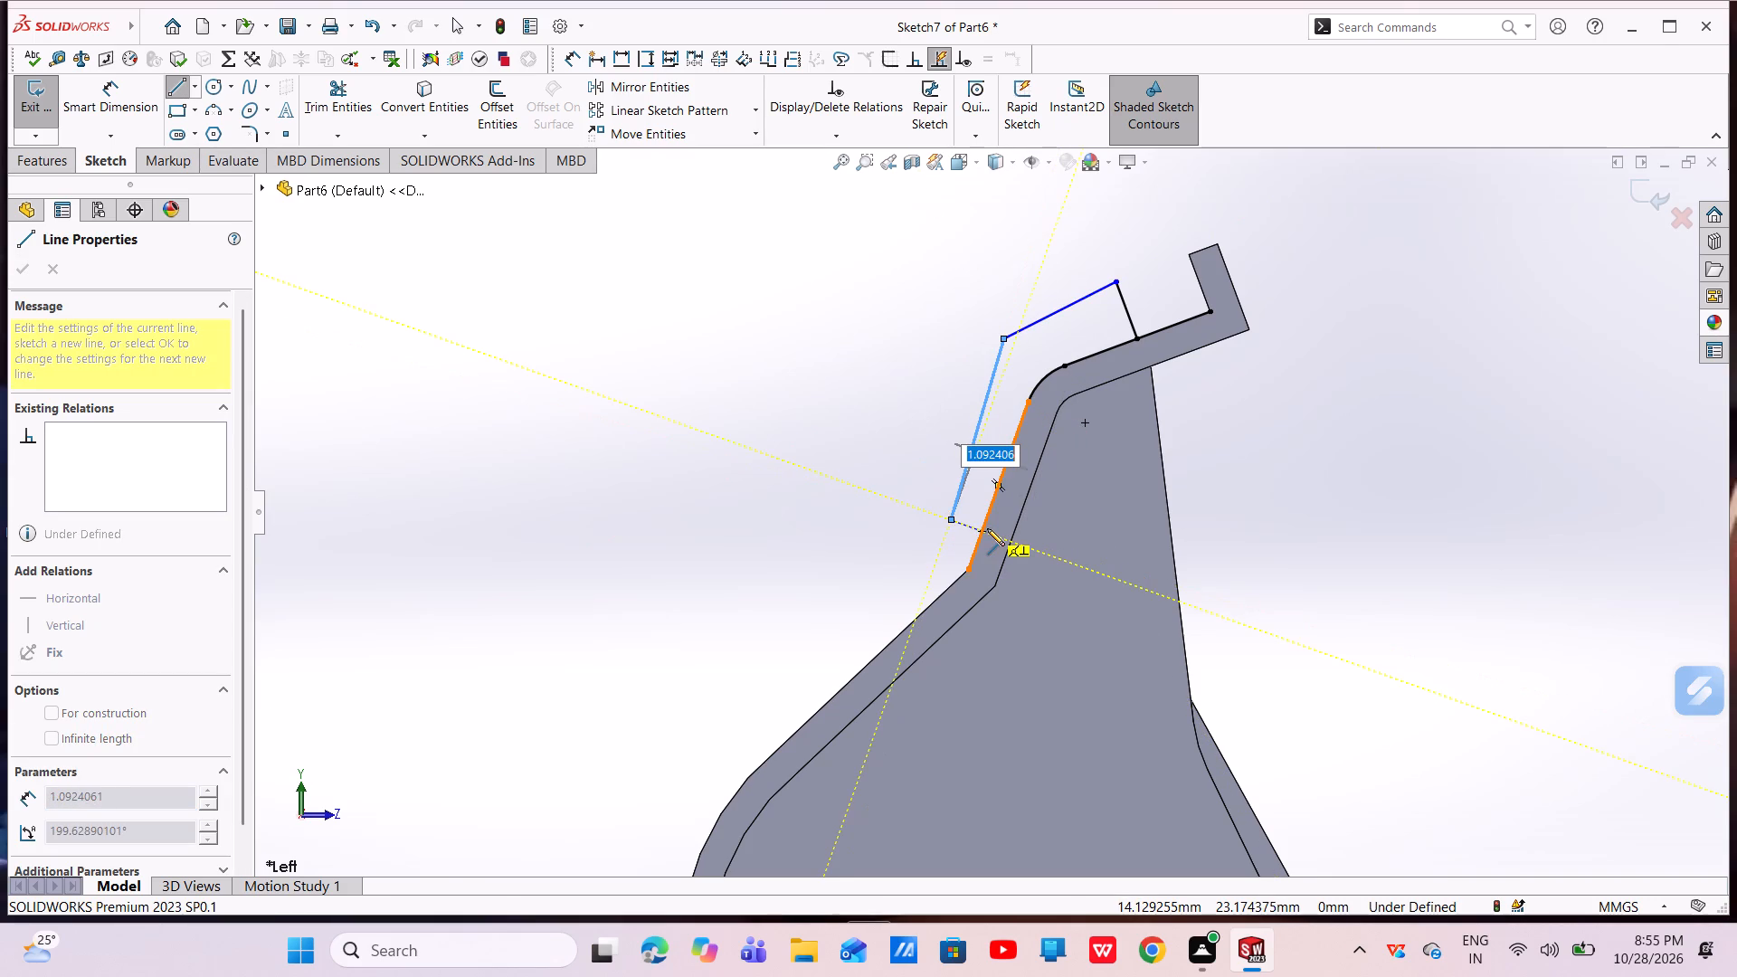
pyautogui.click(982, 526)
pyautogui.rightClick(981, 526)
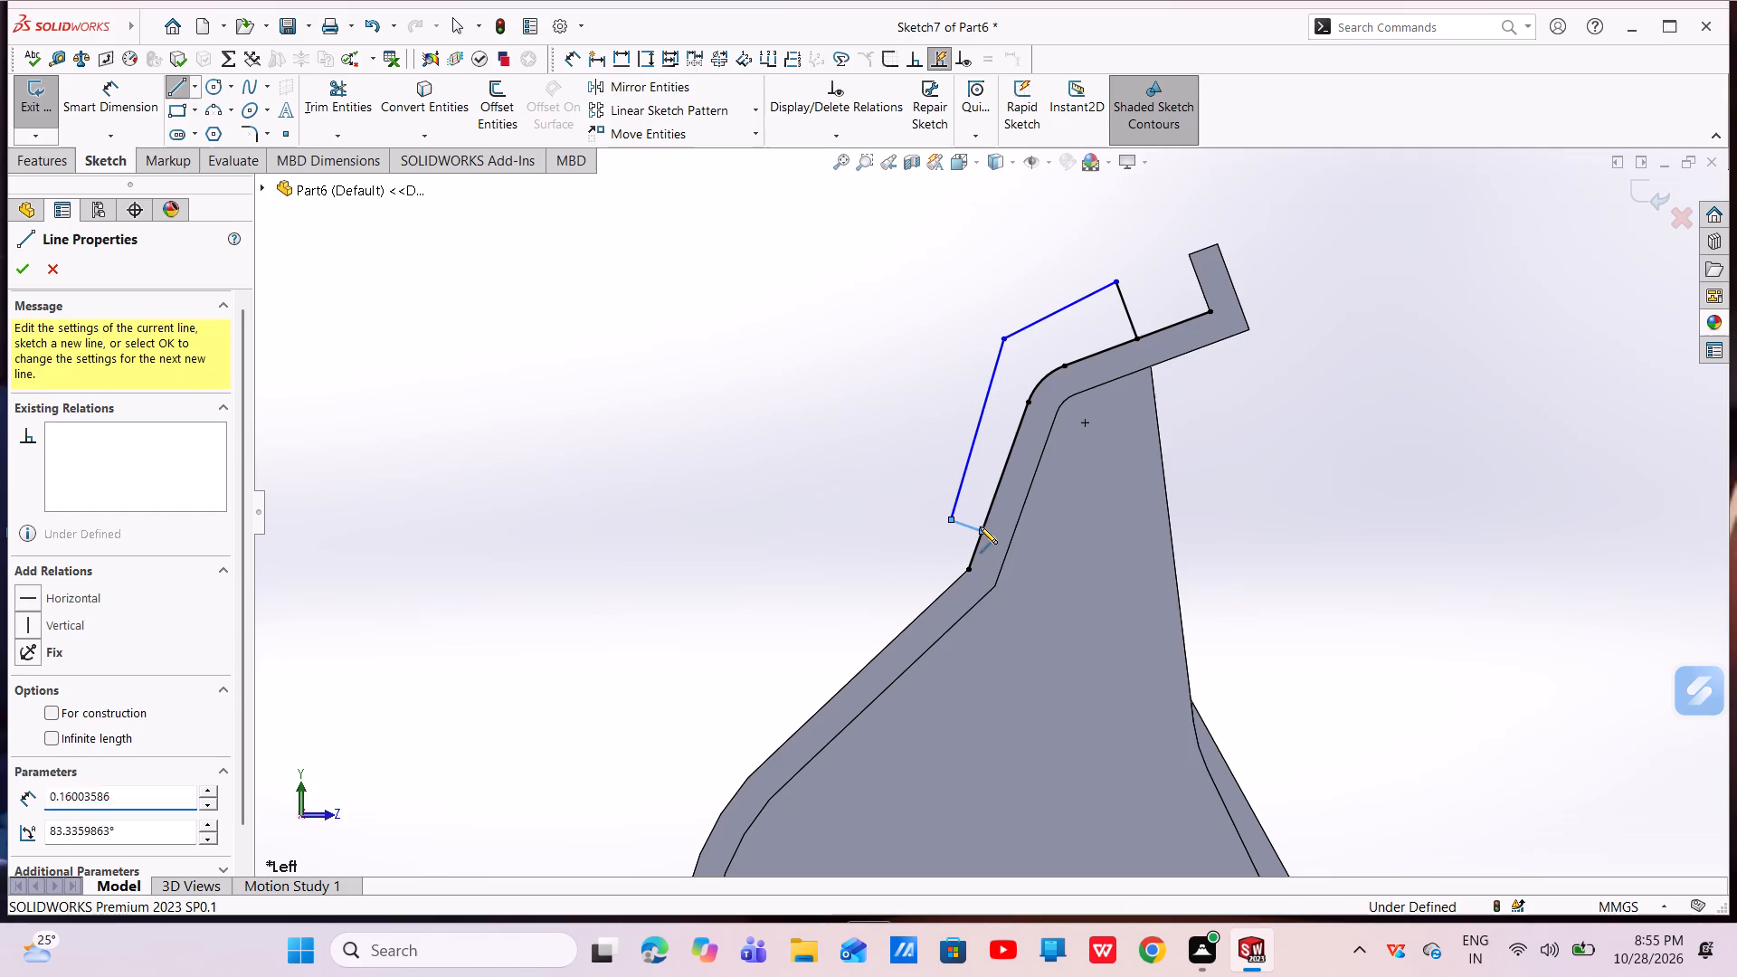
pyautogui.click(1011, 531)
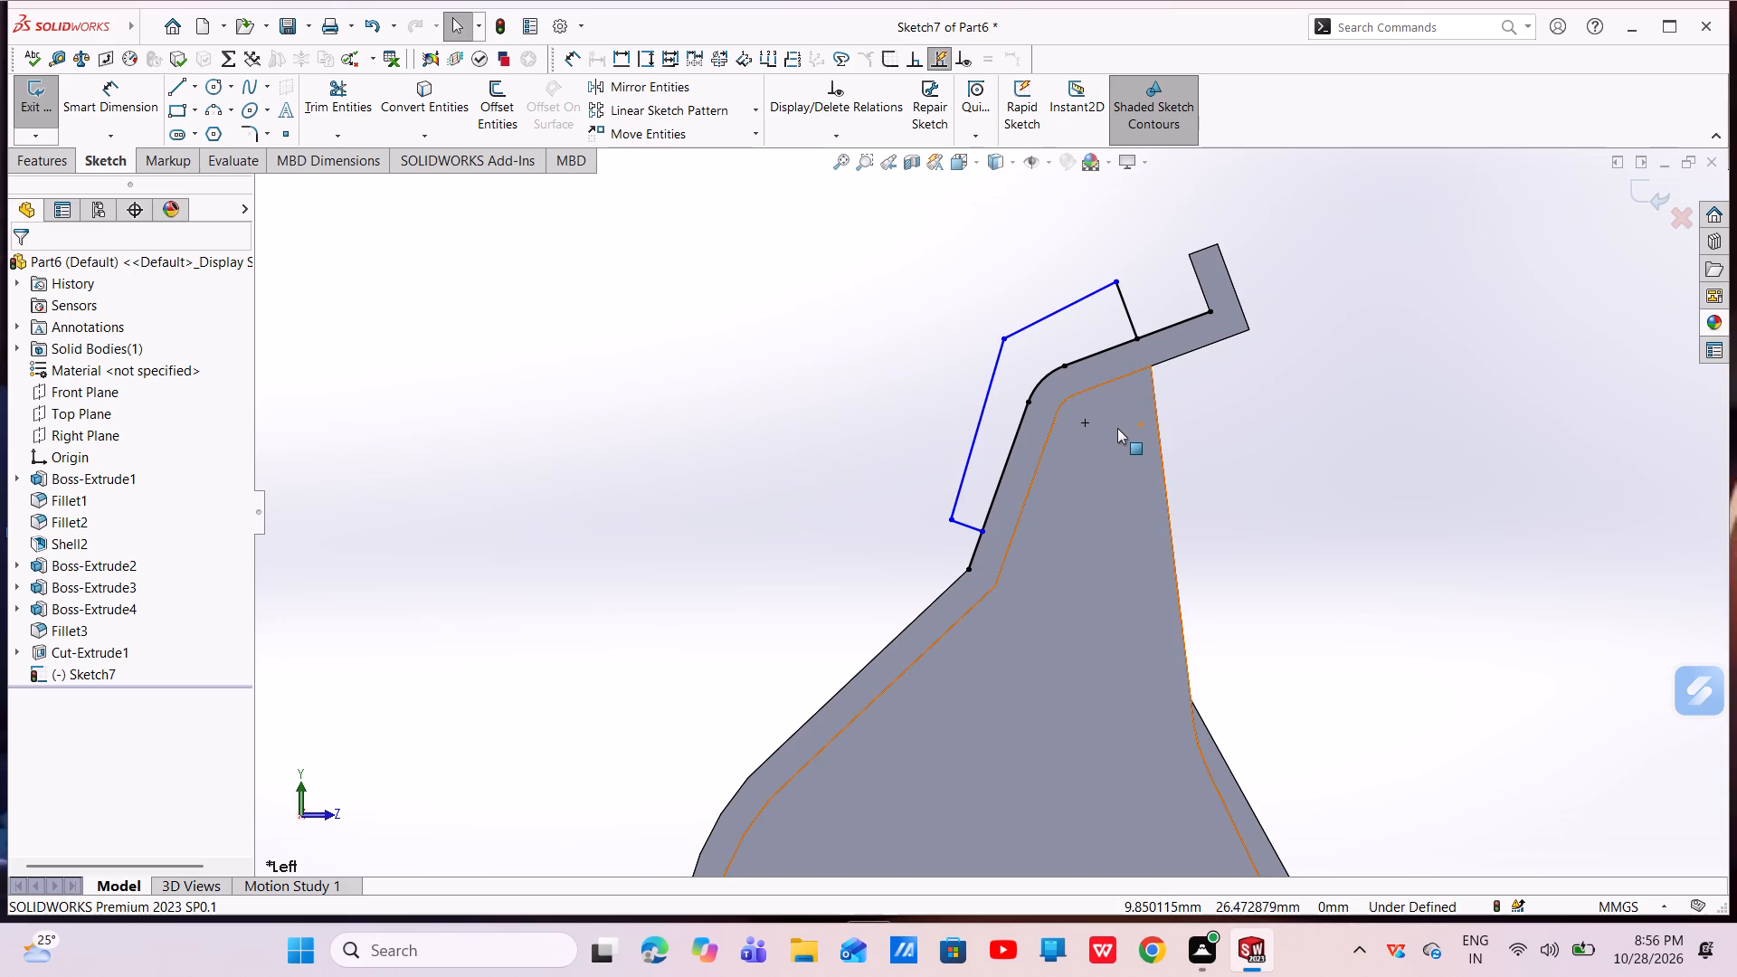
pyautogui.press('Escape')
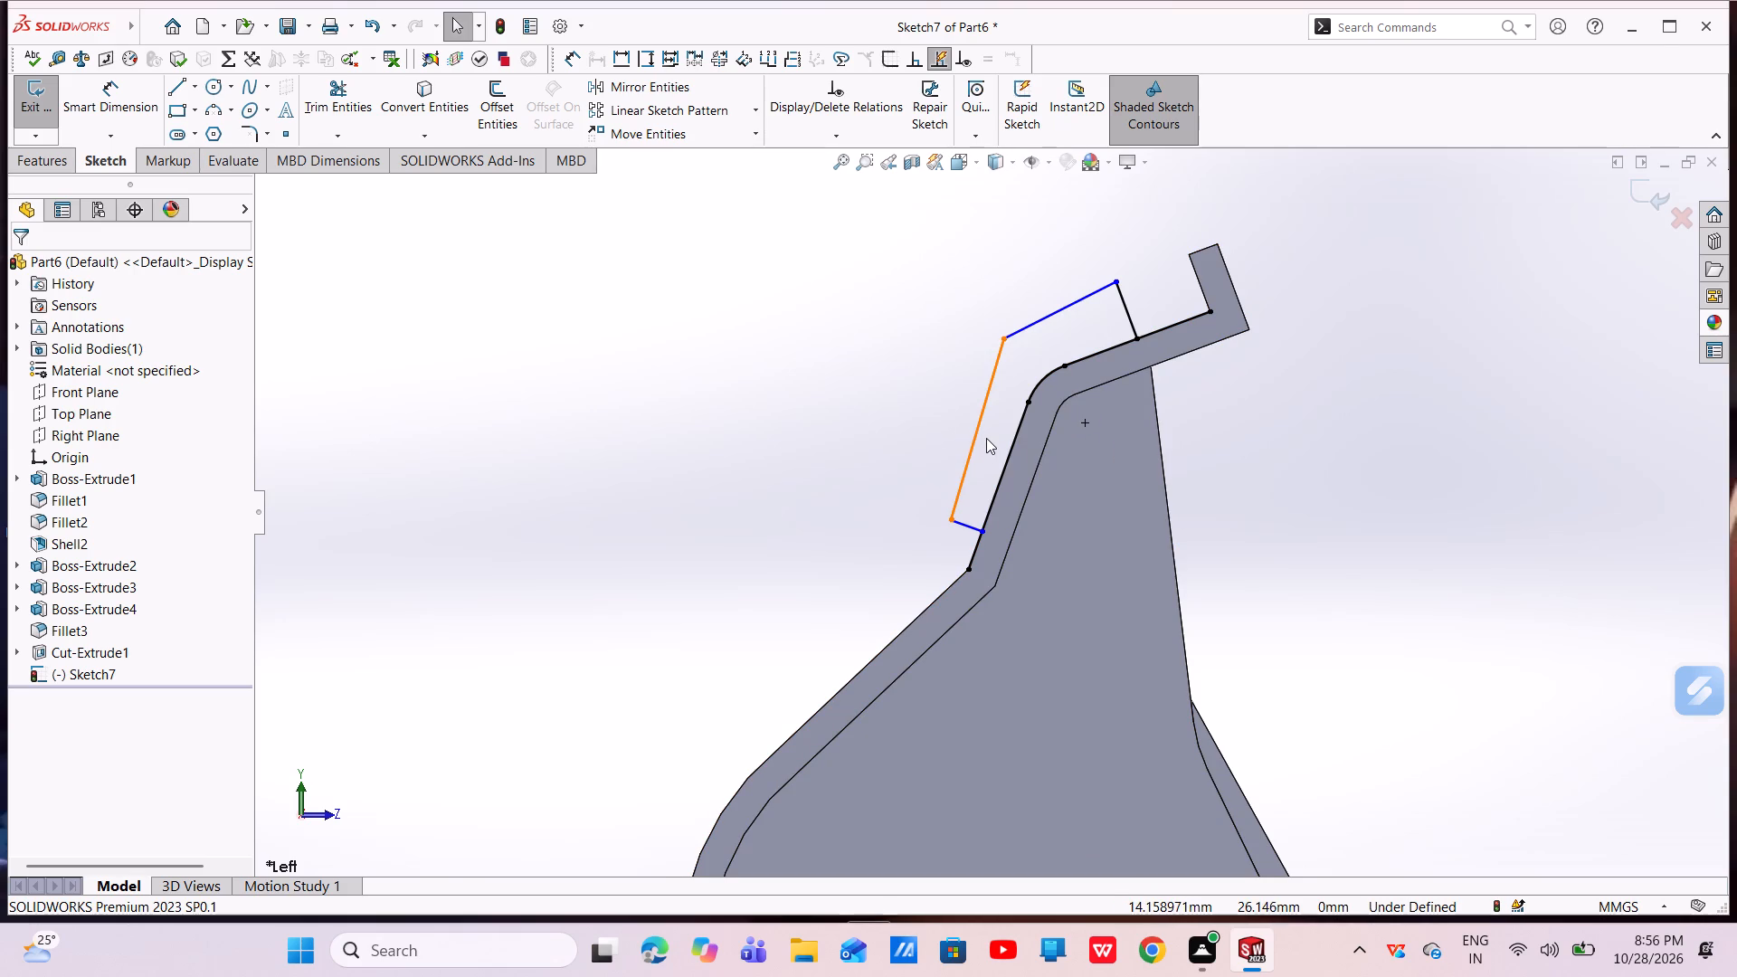
# Make the profile's long outer line parallel to the converted sloped wall edge.
pyautogui.click(973, 446)
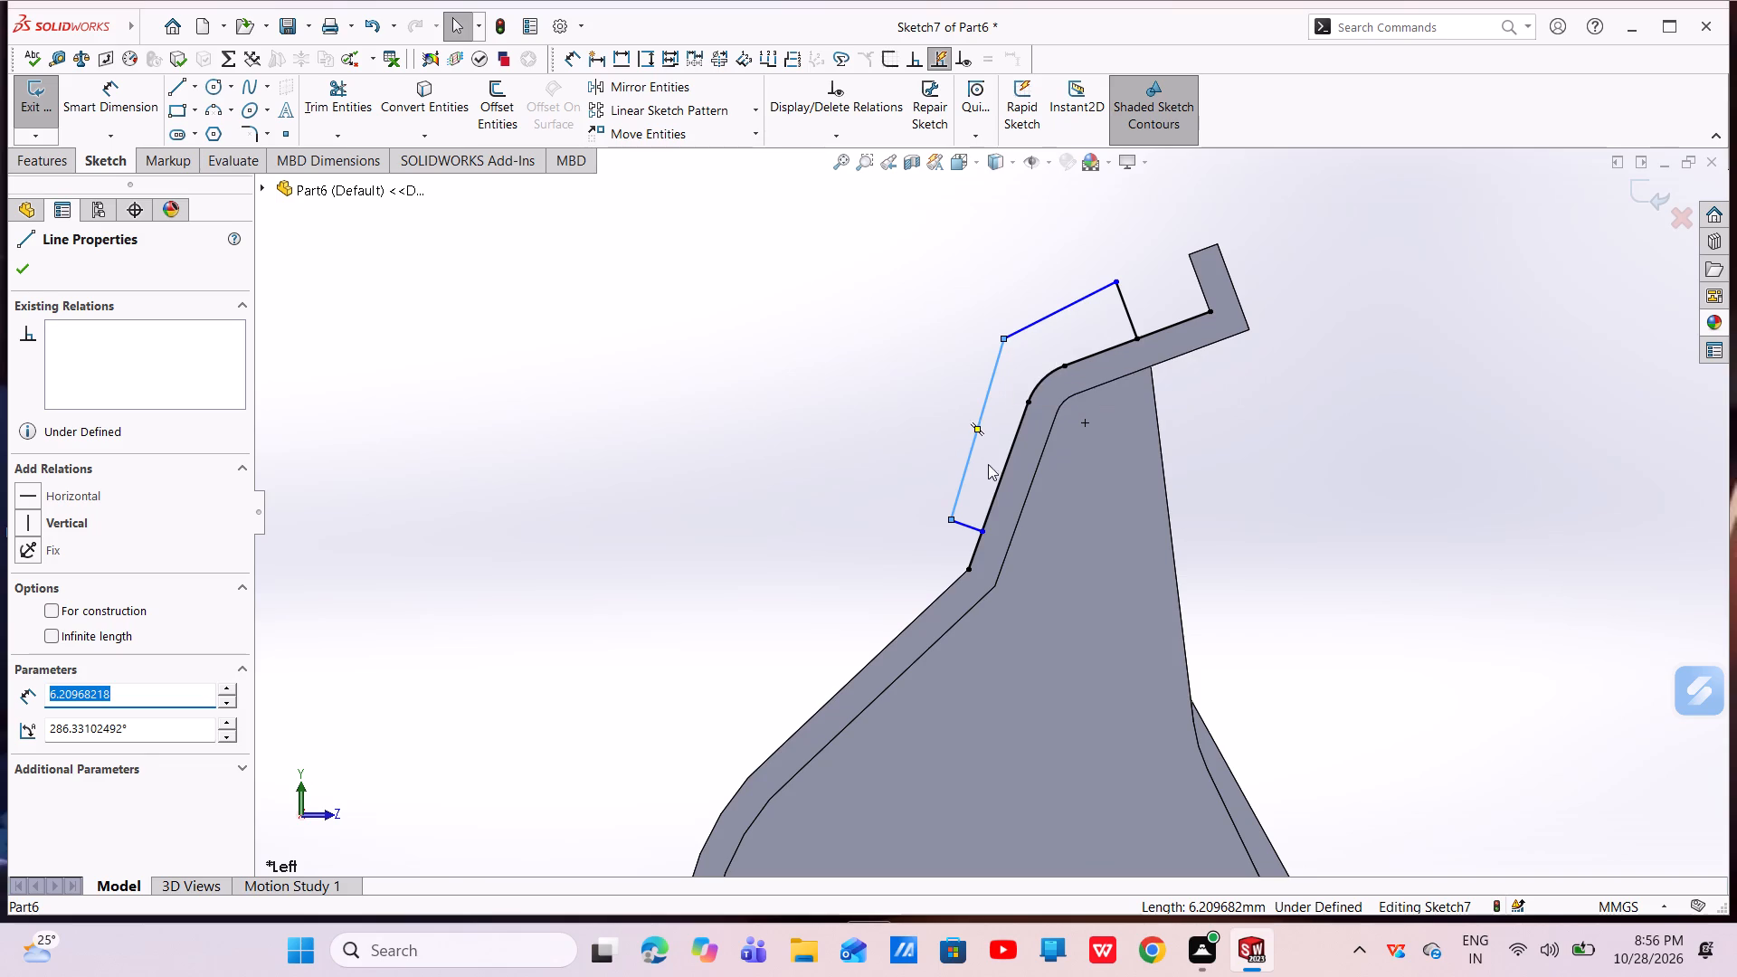
pyautogui.keyDown('ctrl'); pyautogui.click(1001, 472); pyautogui.keyUp('ctrl')
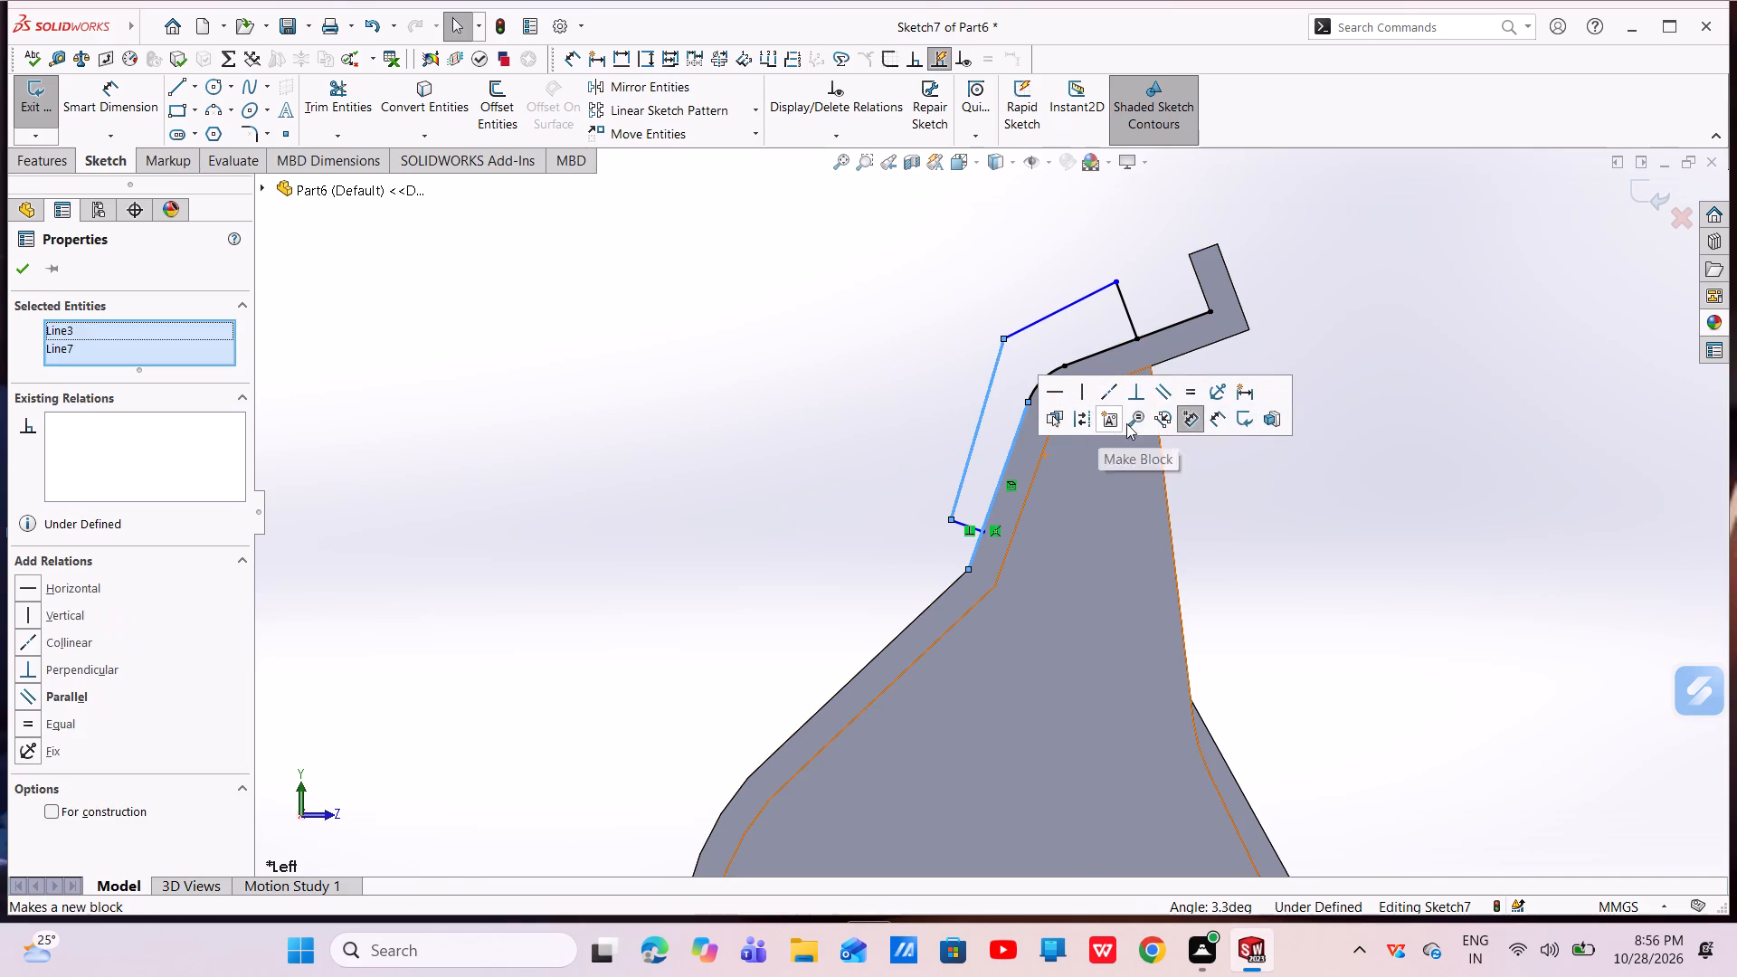
pyautogui.click(1169, 398)
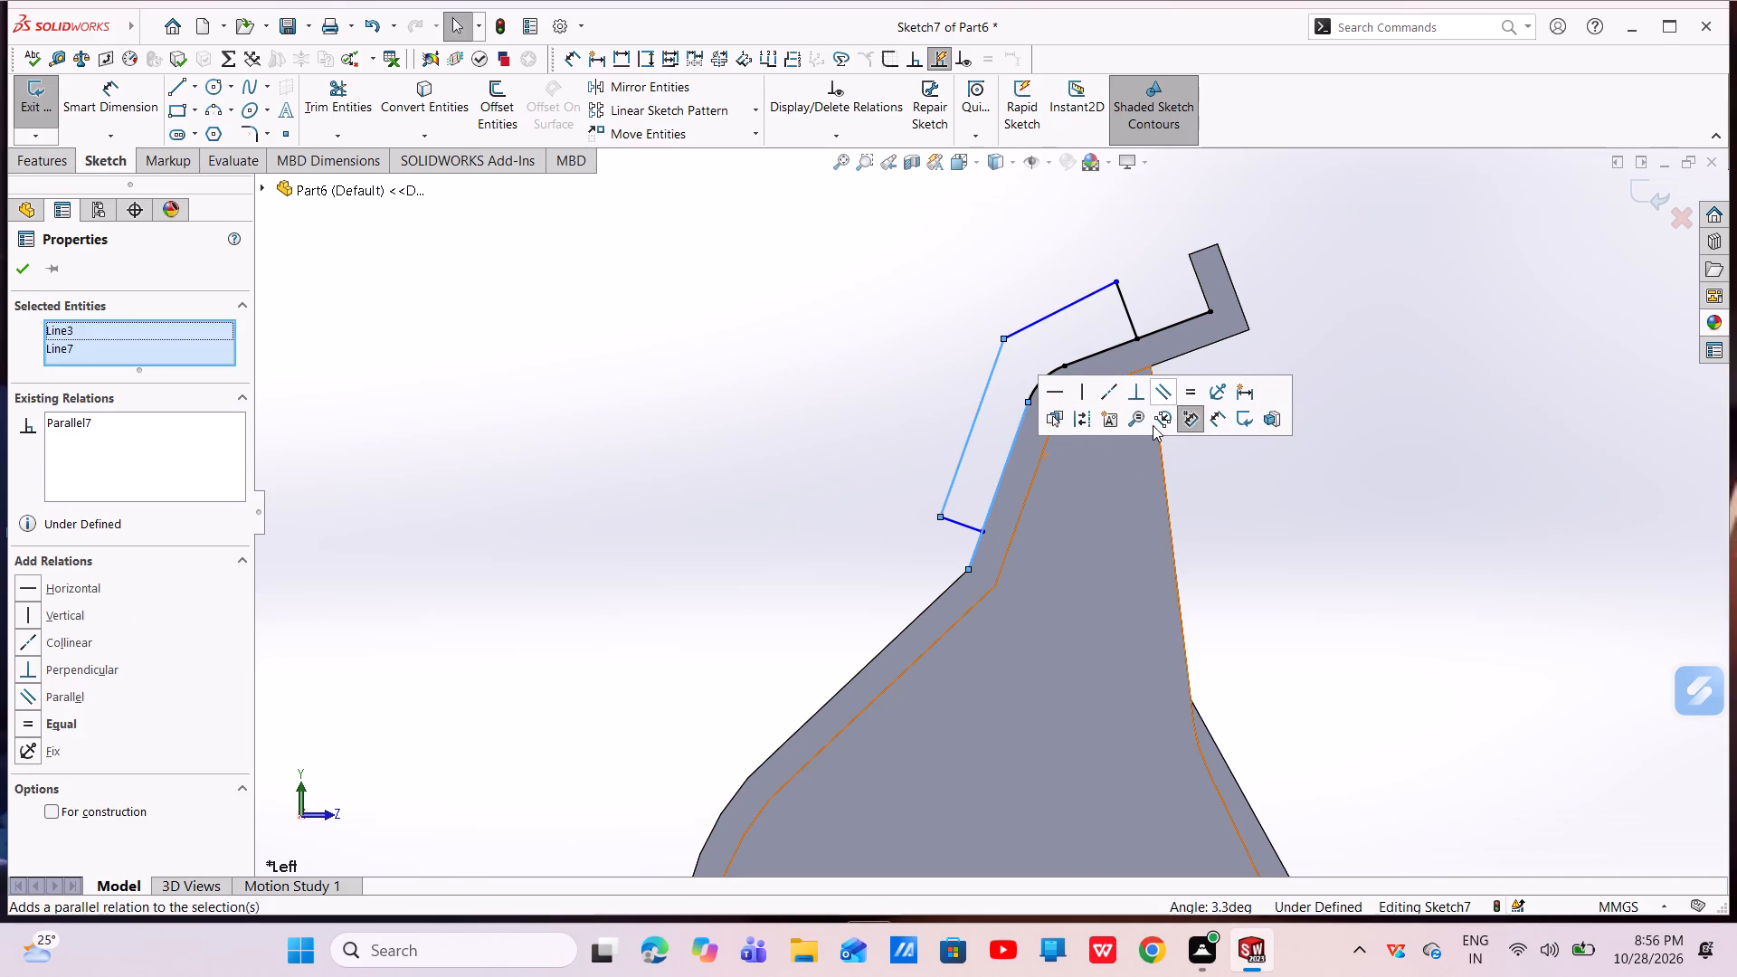
pyautogui.press('Escape')
pyautogui.press('Escape')
# Dimension the short perpendicular line rising from the lip's upper edge and set its length to 0.75 mm.
pyautogui.scroll(-4, 1048, 454)
pyautogui.scroll(3, 1054, 441)
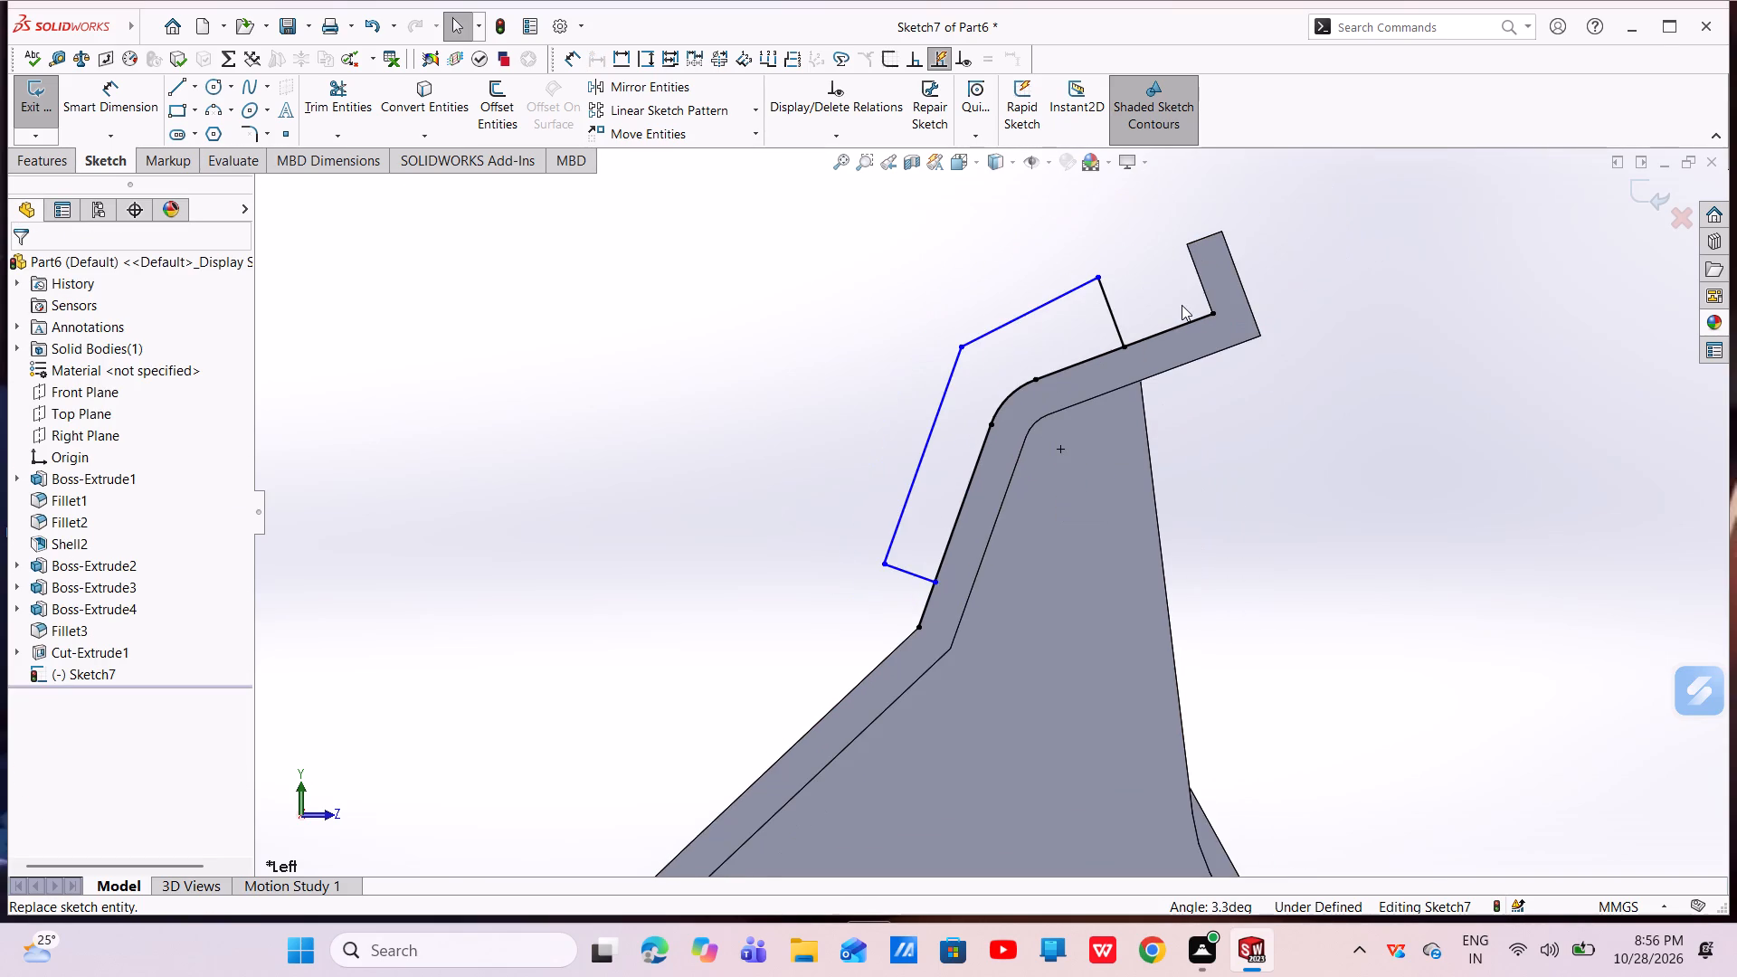
pyautogui.scroll(-3, 1182, 305)
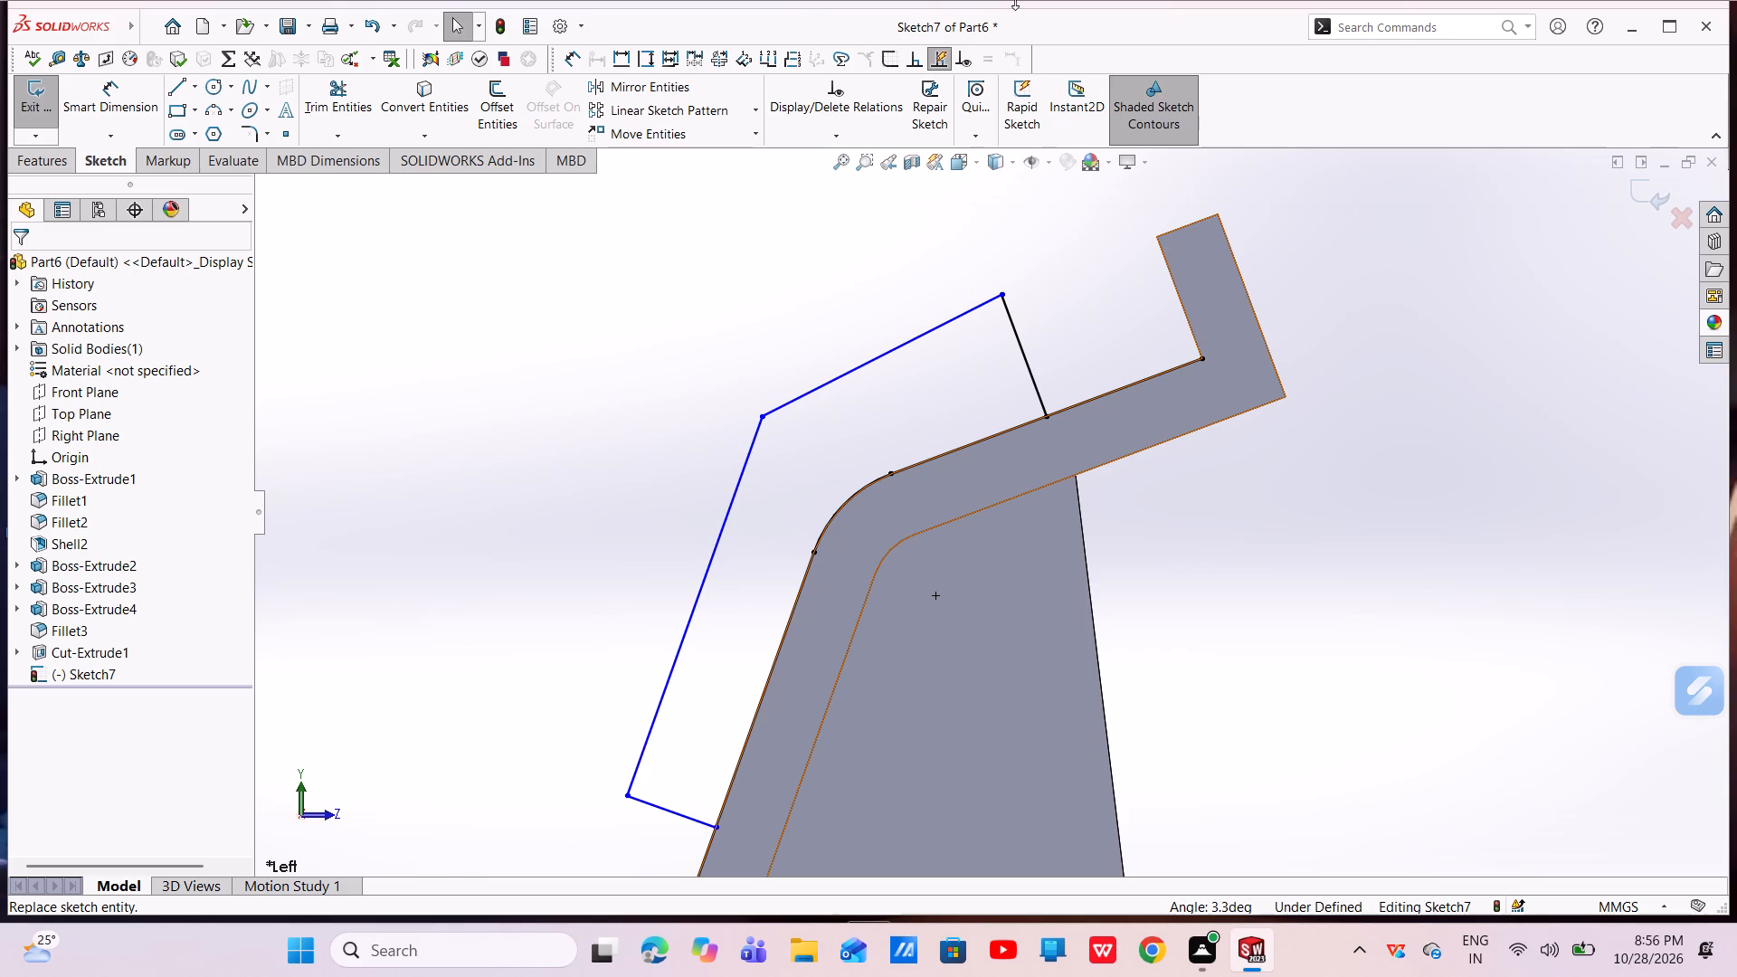
pyautogui.click(107, 114)
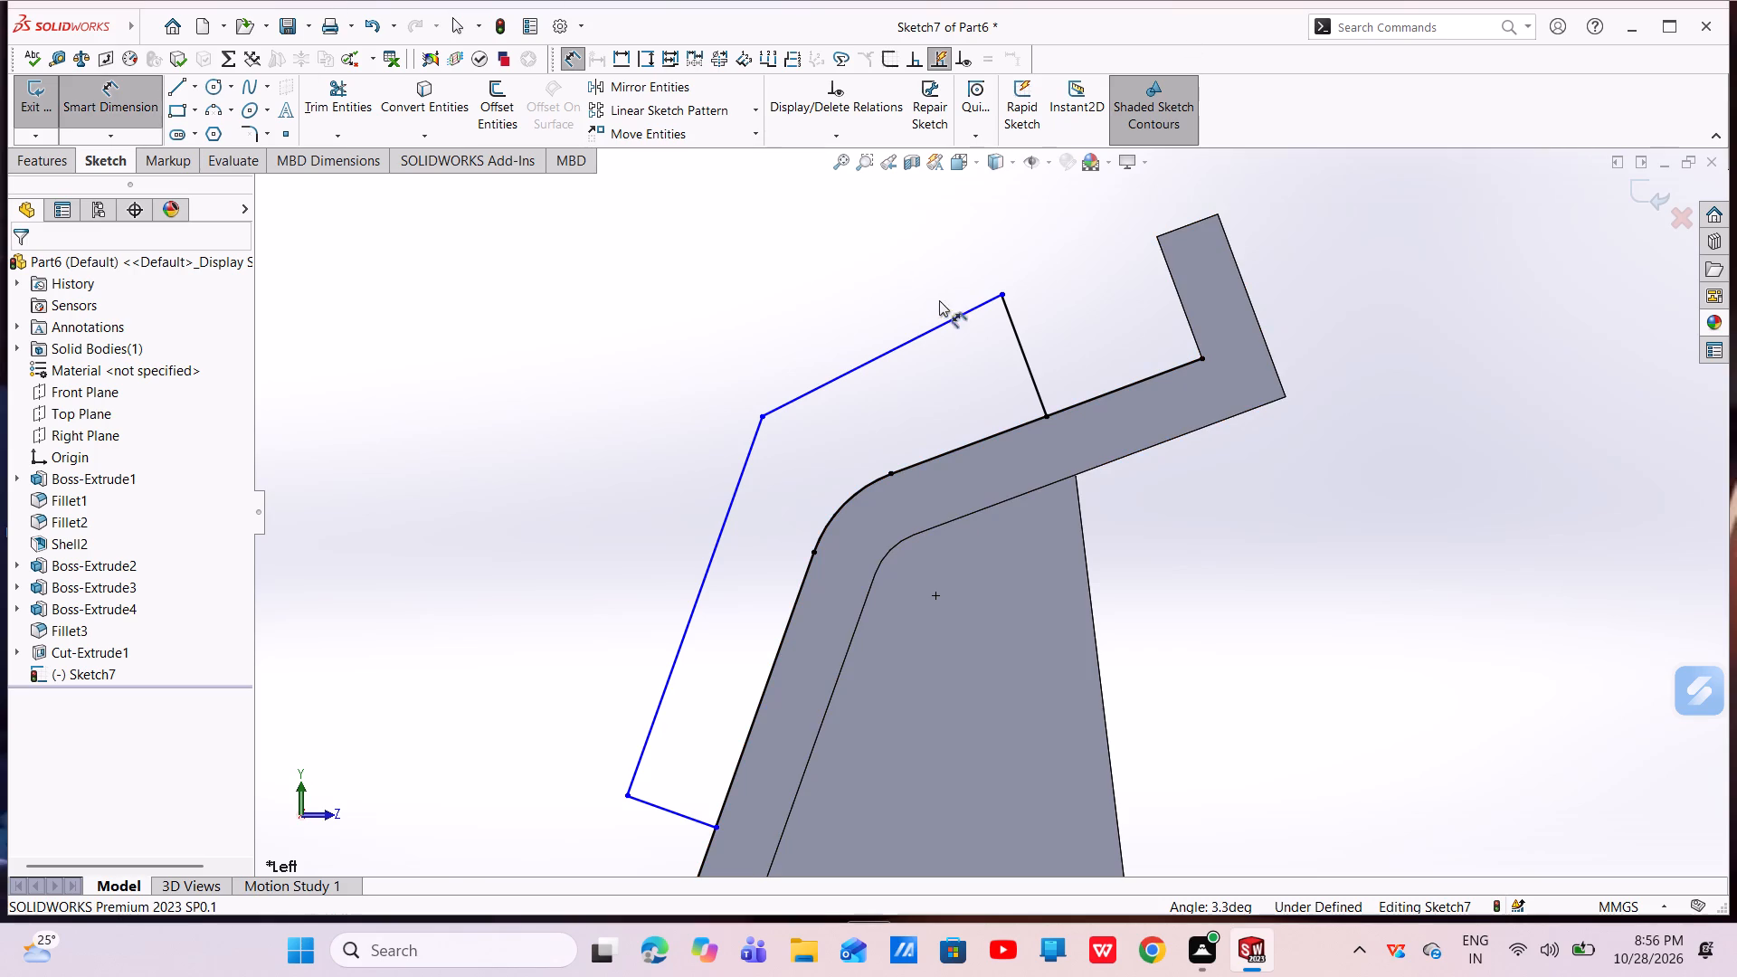
pyautogui.click(1026, 365)
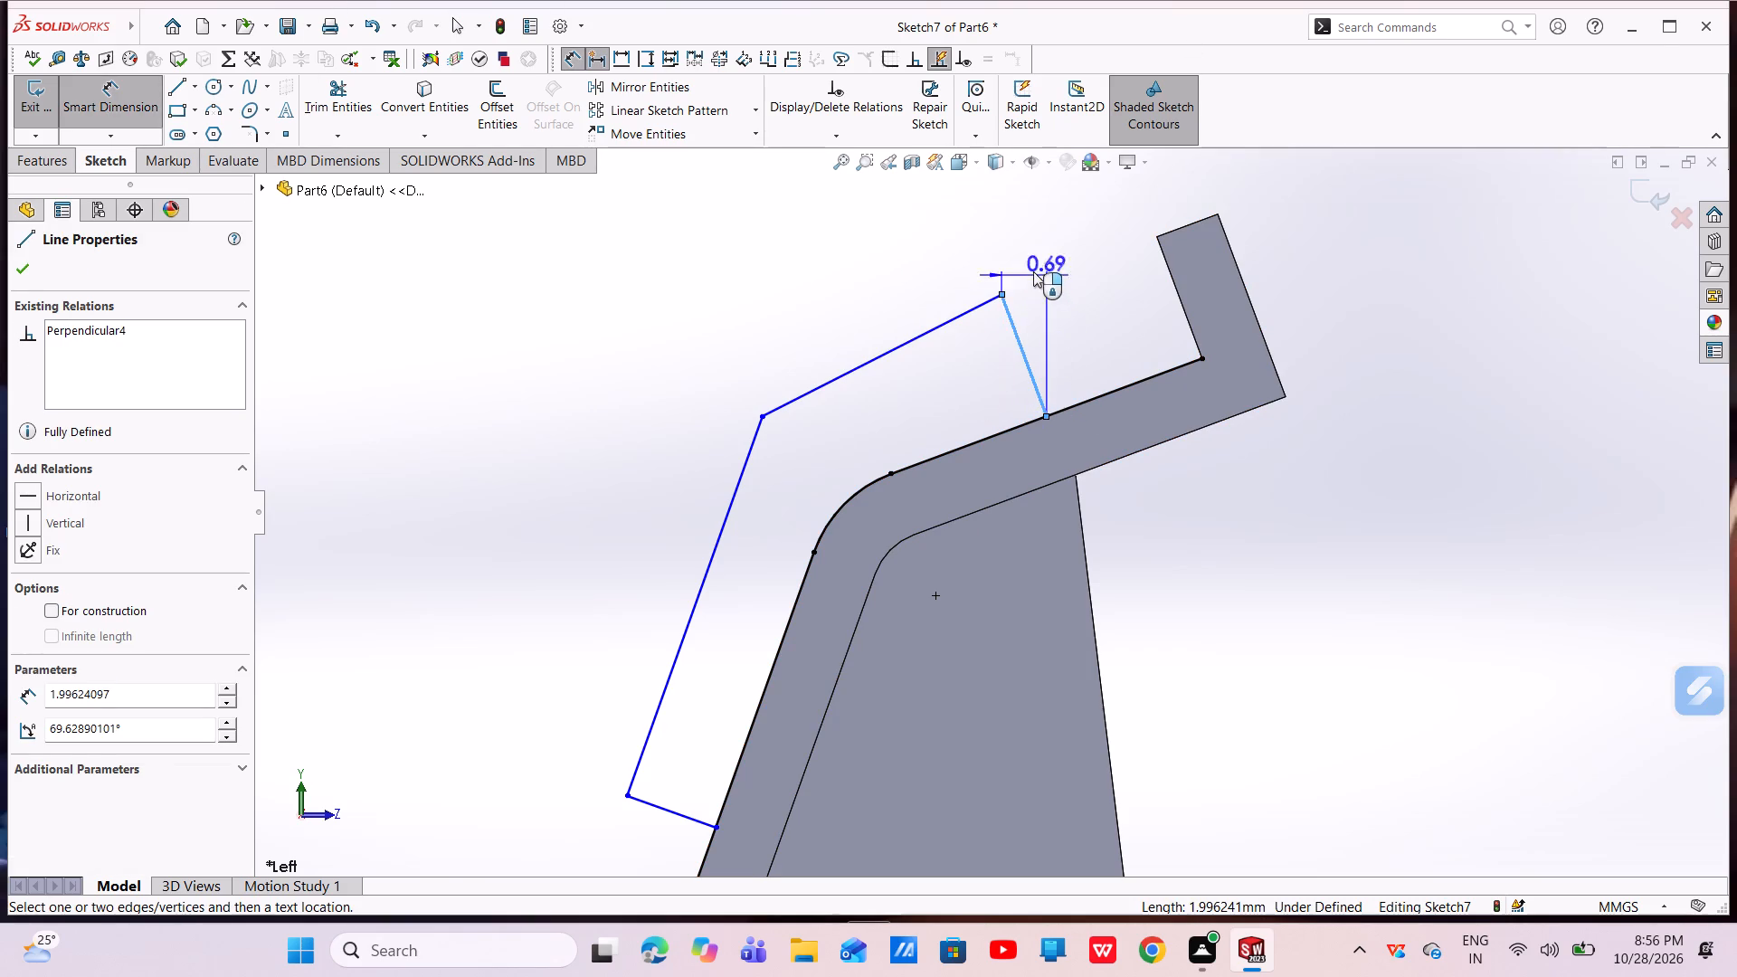
pyautogui.click(1080, 284)
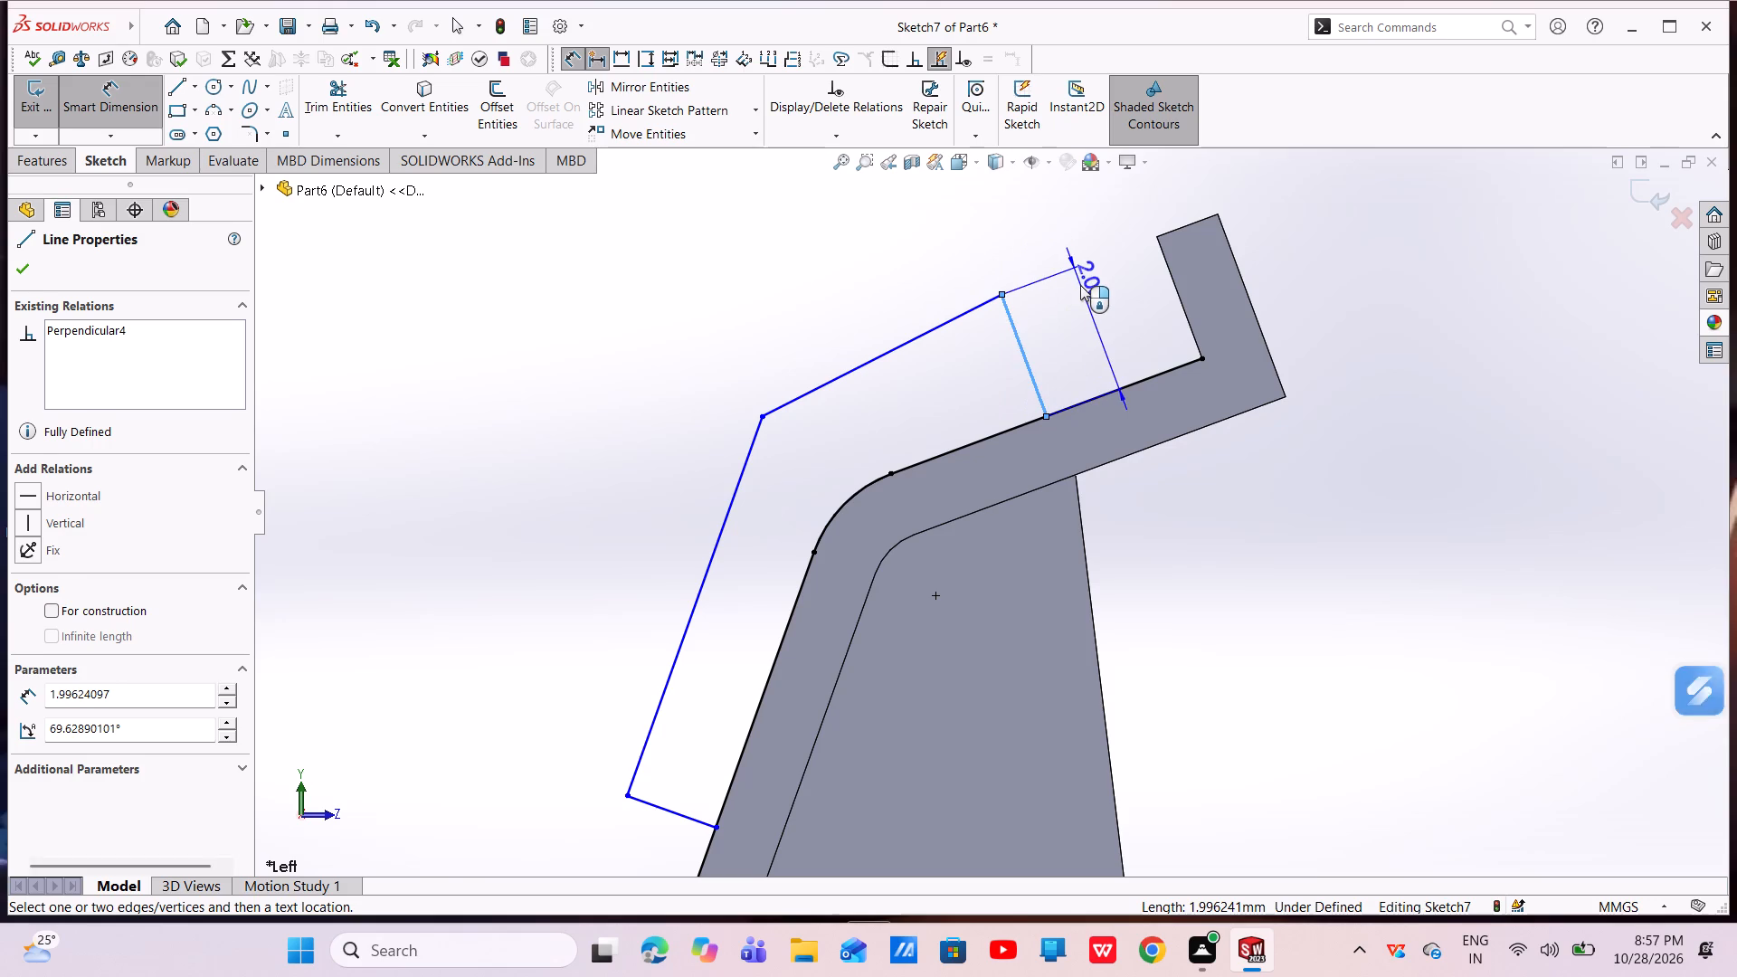
pyautogui.press('BackSpace')
pyautogui.write('0.75')
pyautogui.press('Return')
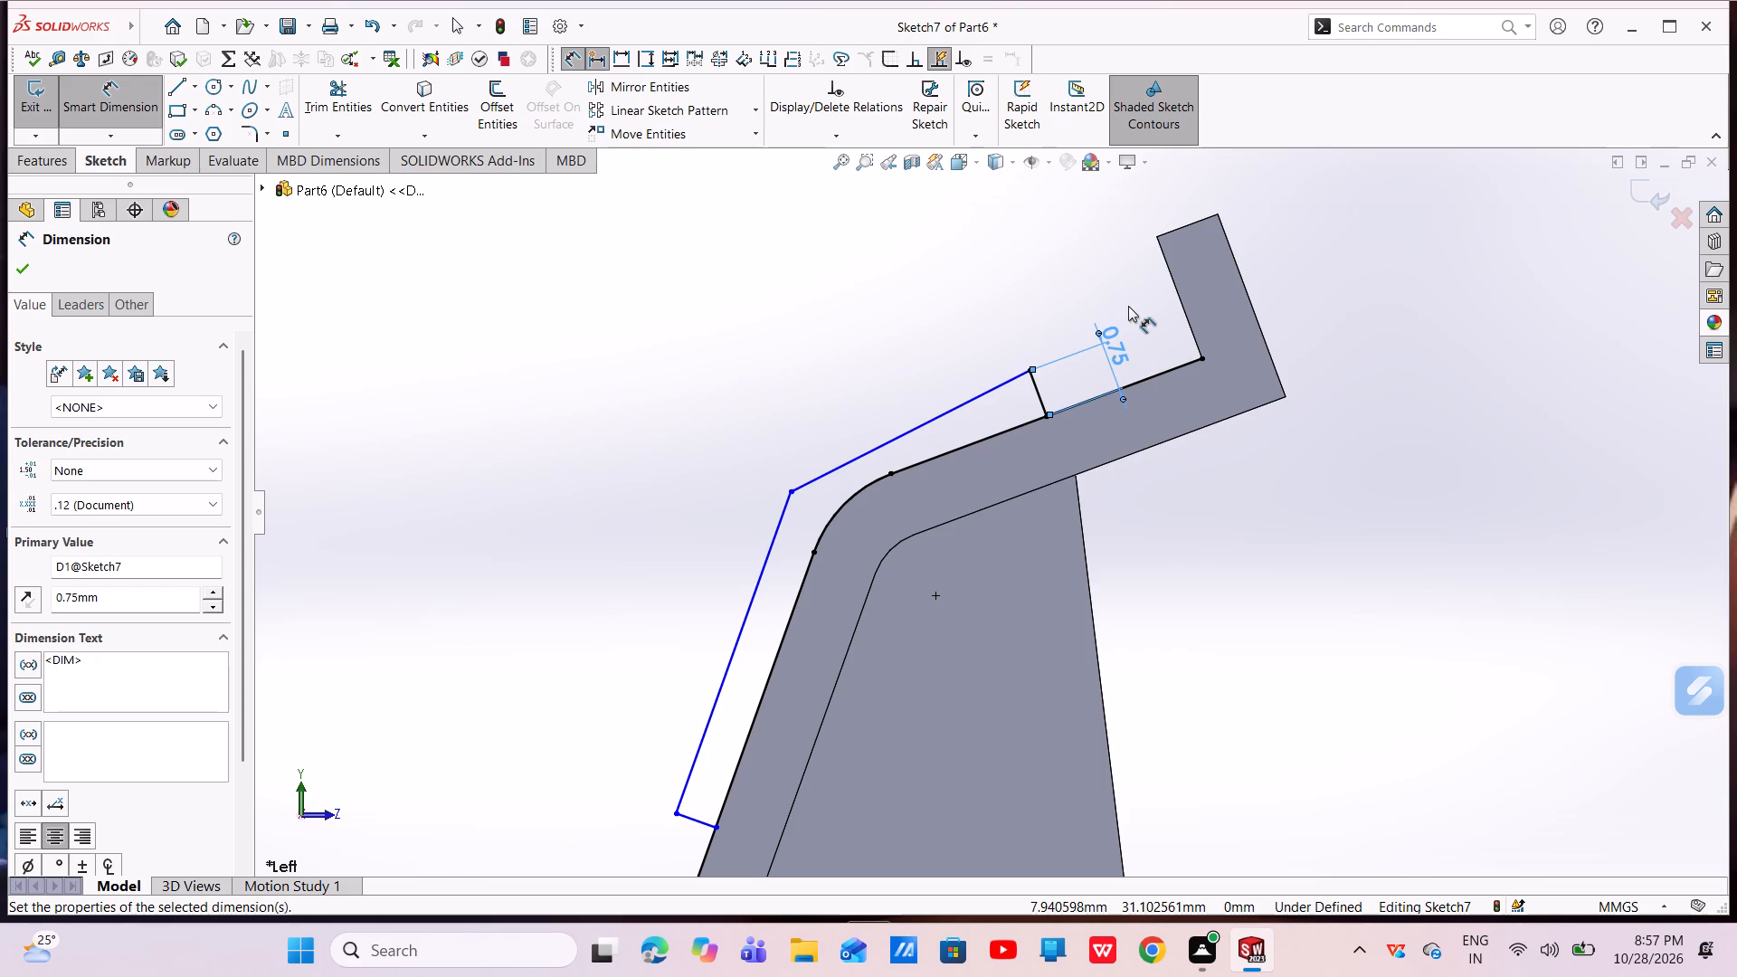
# Dimension the short line closing the profile at the wall's lower end, keeping its drawn length.
pyautogui.scroll(2, 864, 634)
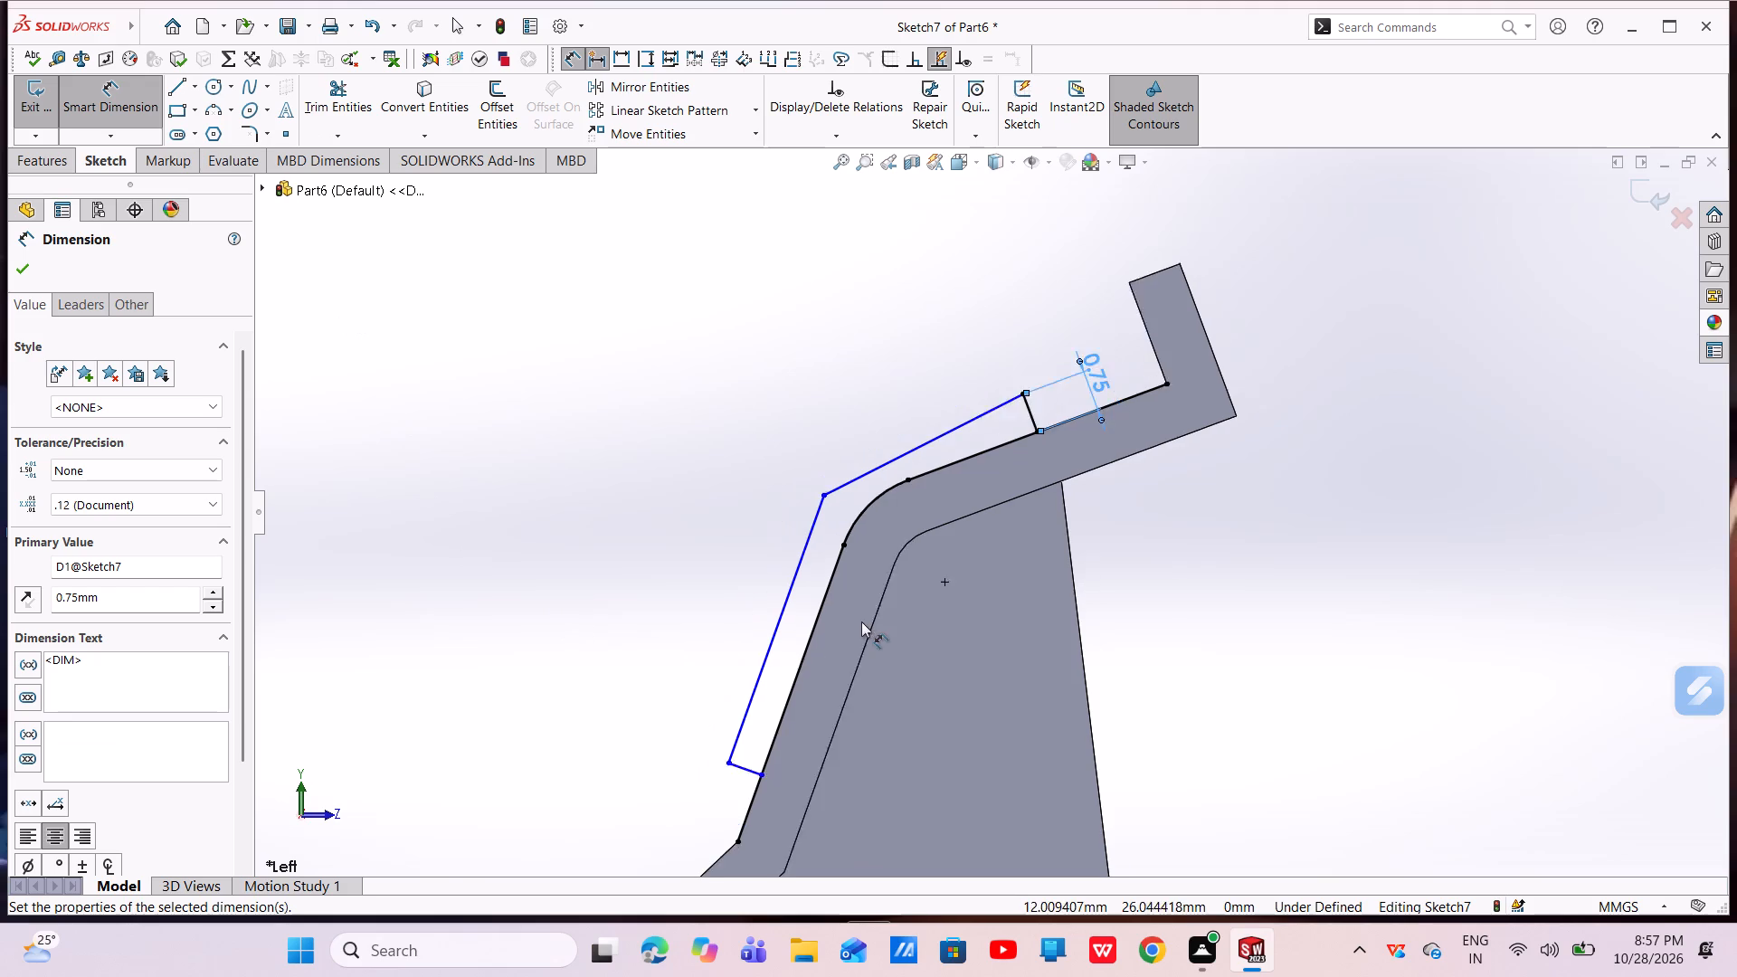
pyautogui.scroll(1, 861, 621)
pyautogui.scroll(-5, 800, 718)
pyautogui.click(926, 565)
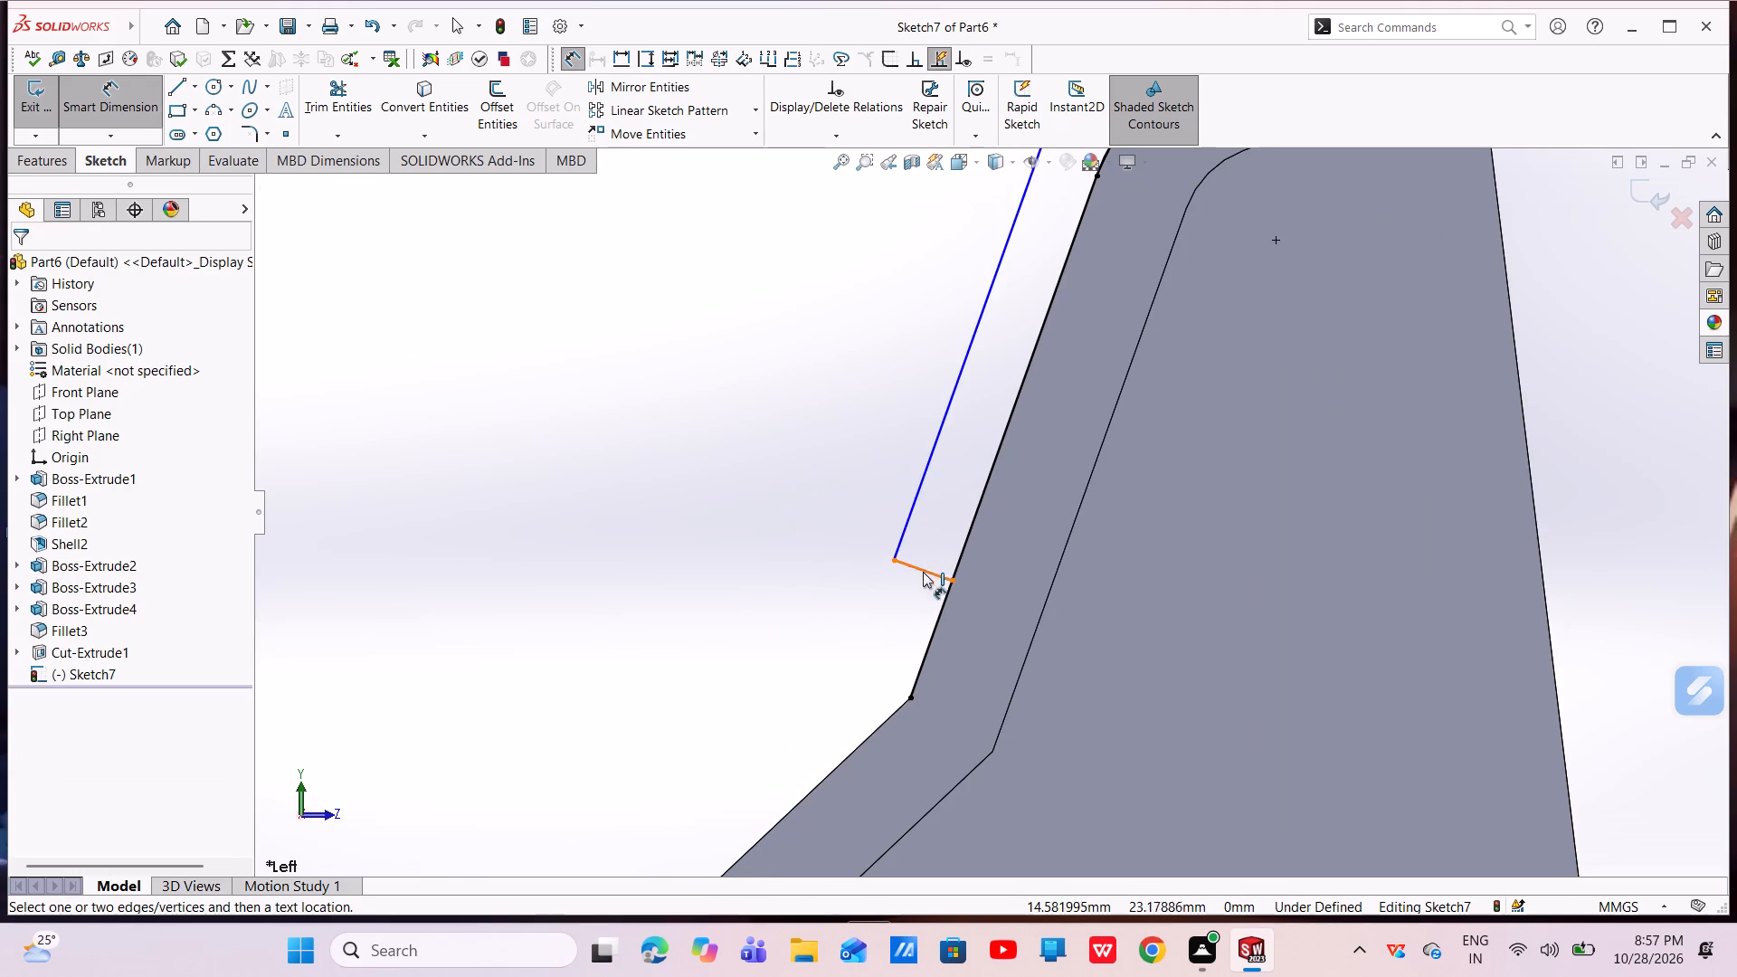
pyautogui.click(928, 574)
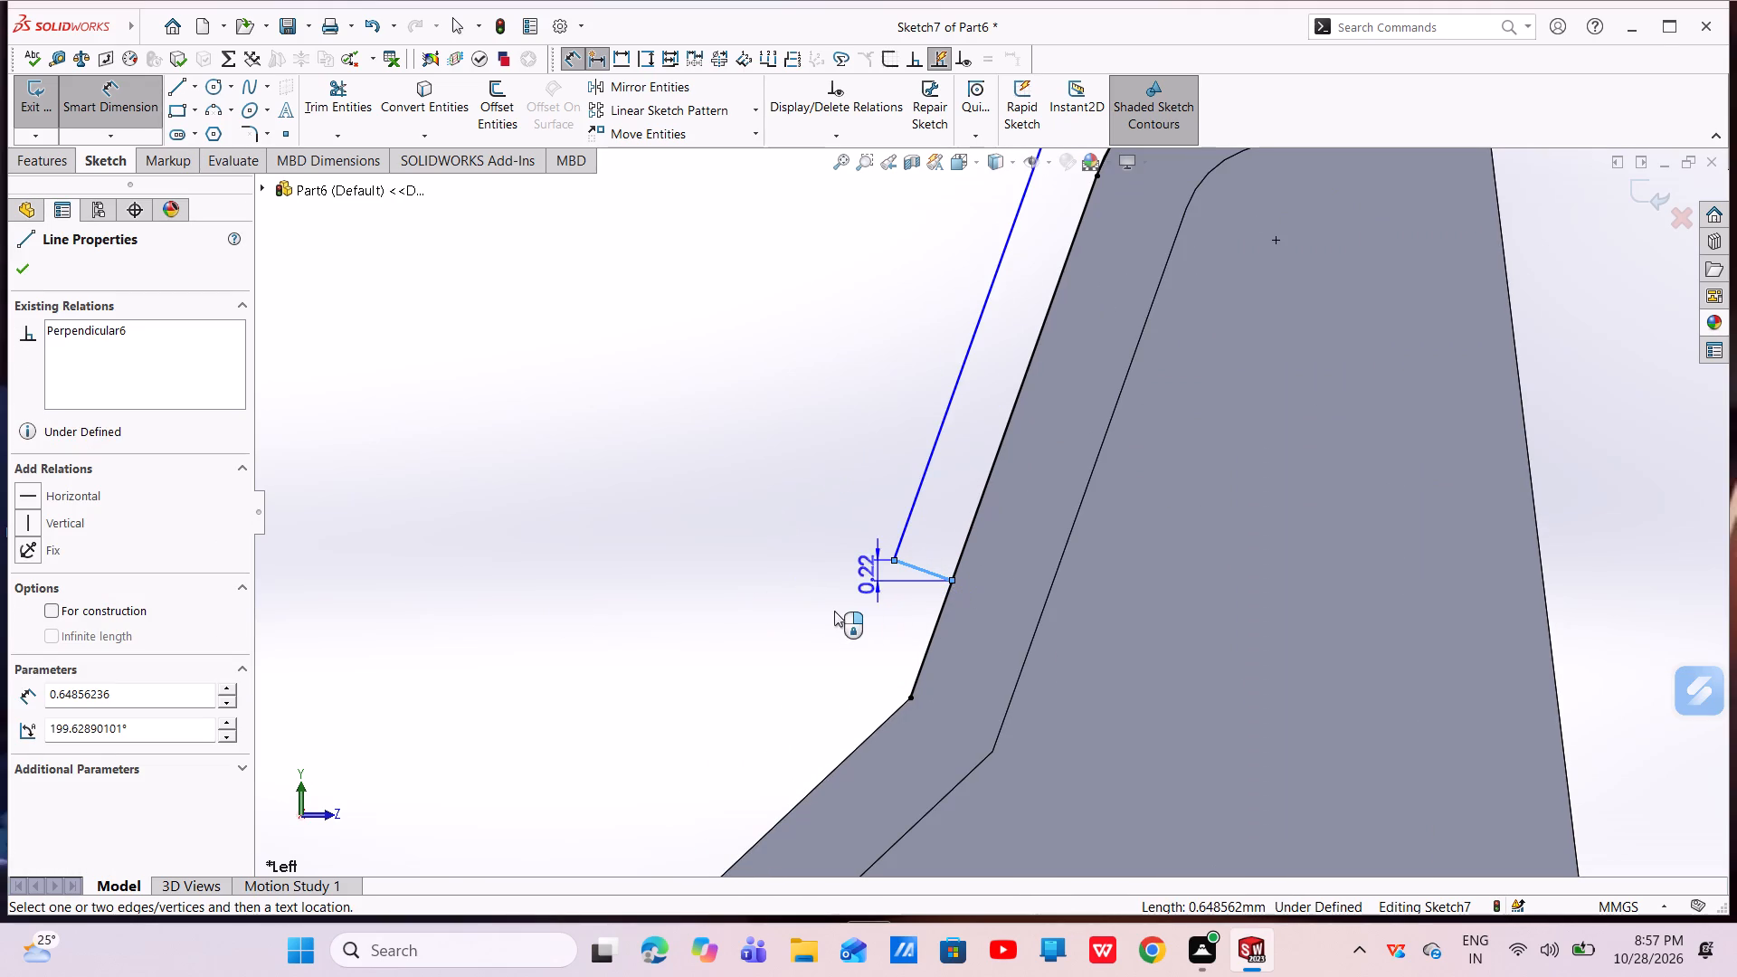
pyautogui.click(819, 659)
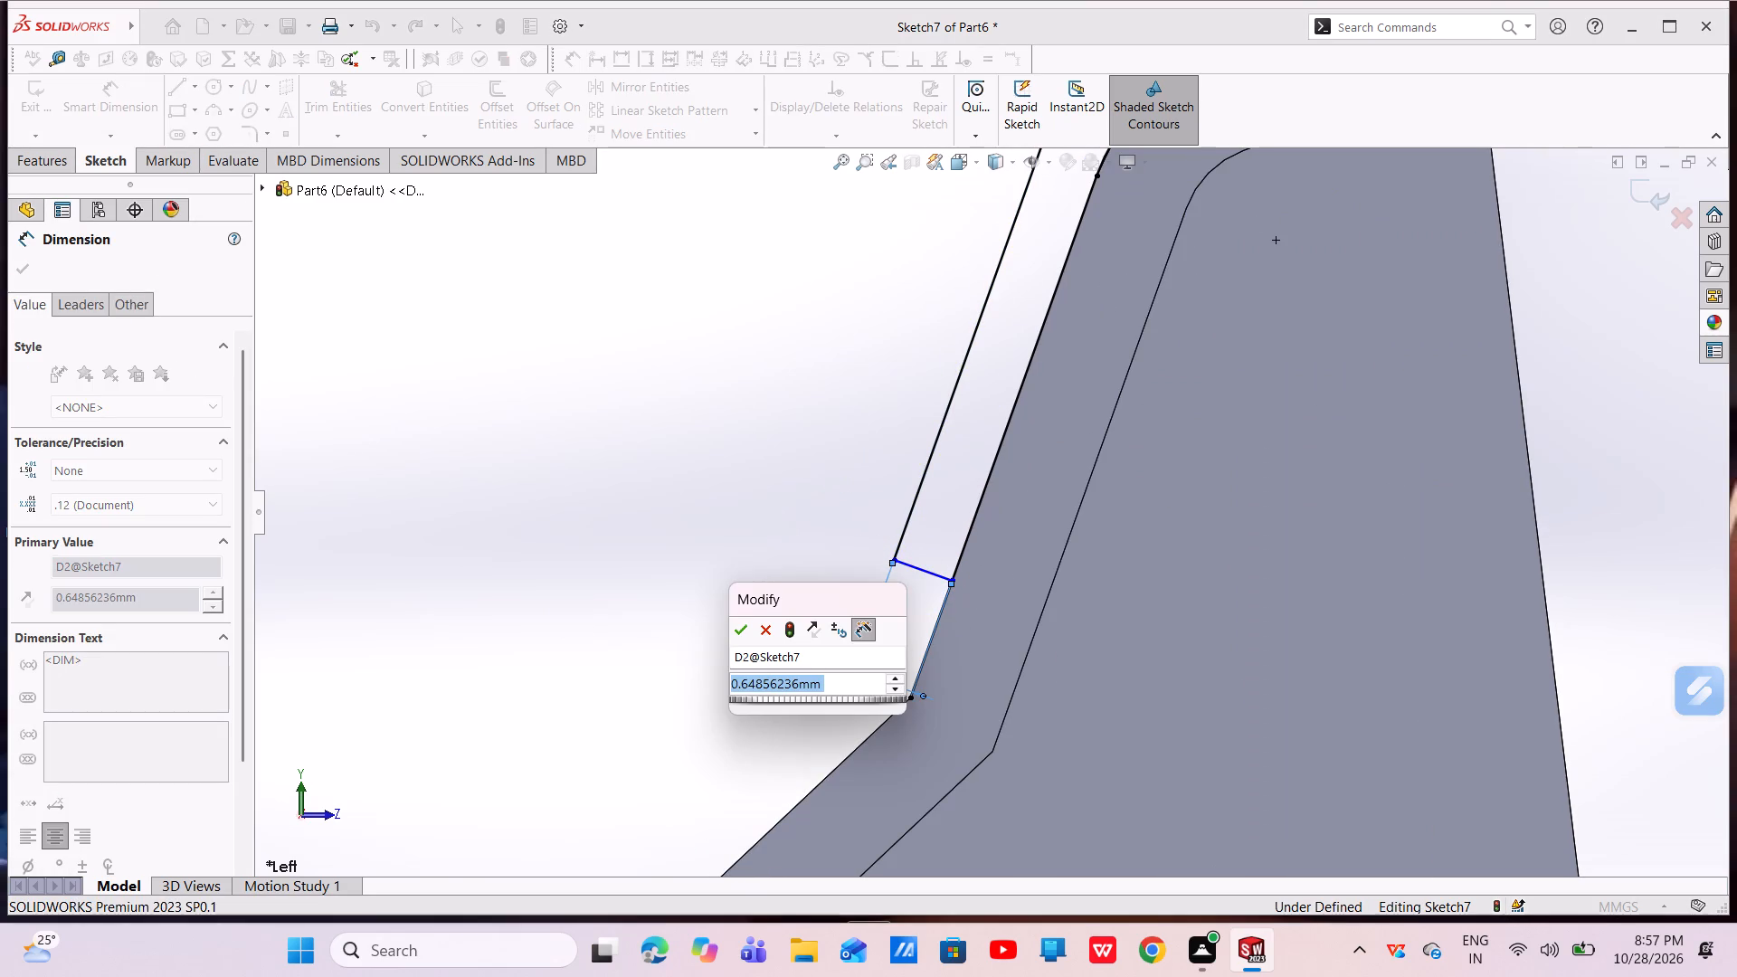
pyautogui.click(747, 633)
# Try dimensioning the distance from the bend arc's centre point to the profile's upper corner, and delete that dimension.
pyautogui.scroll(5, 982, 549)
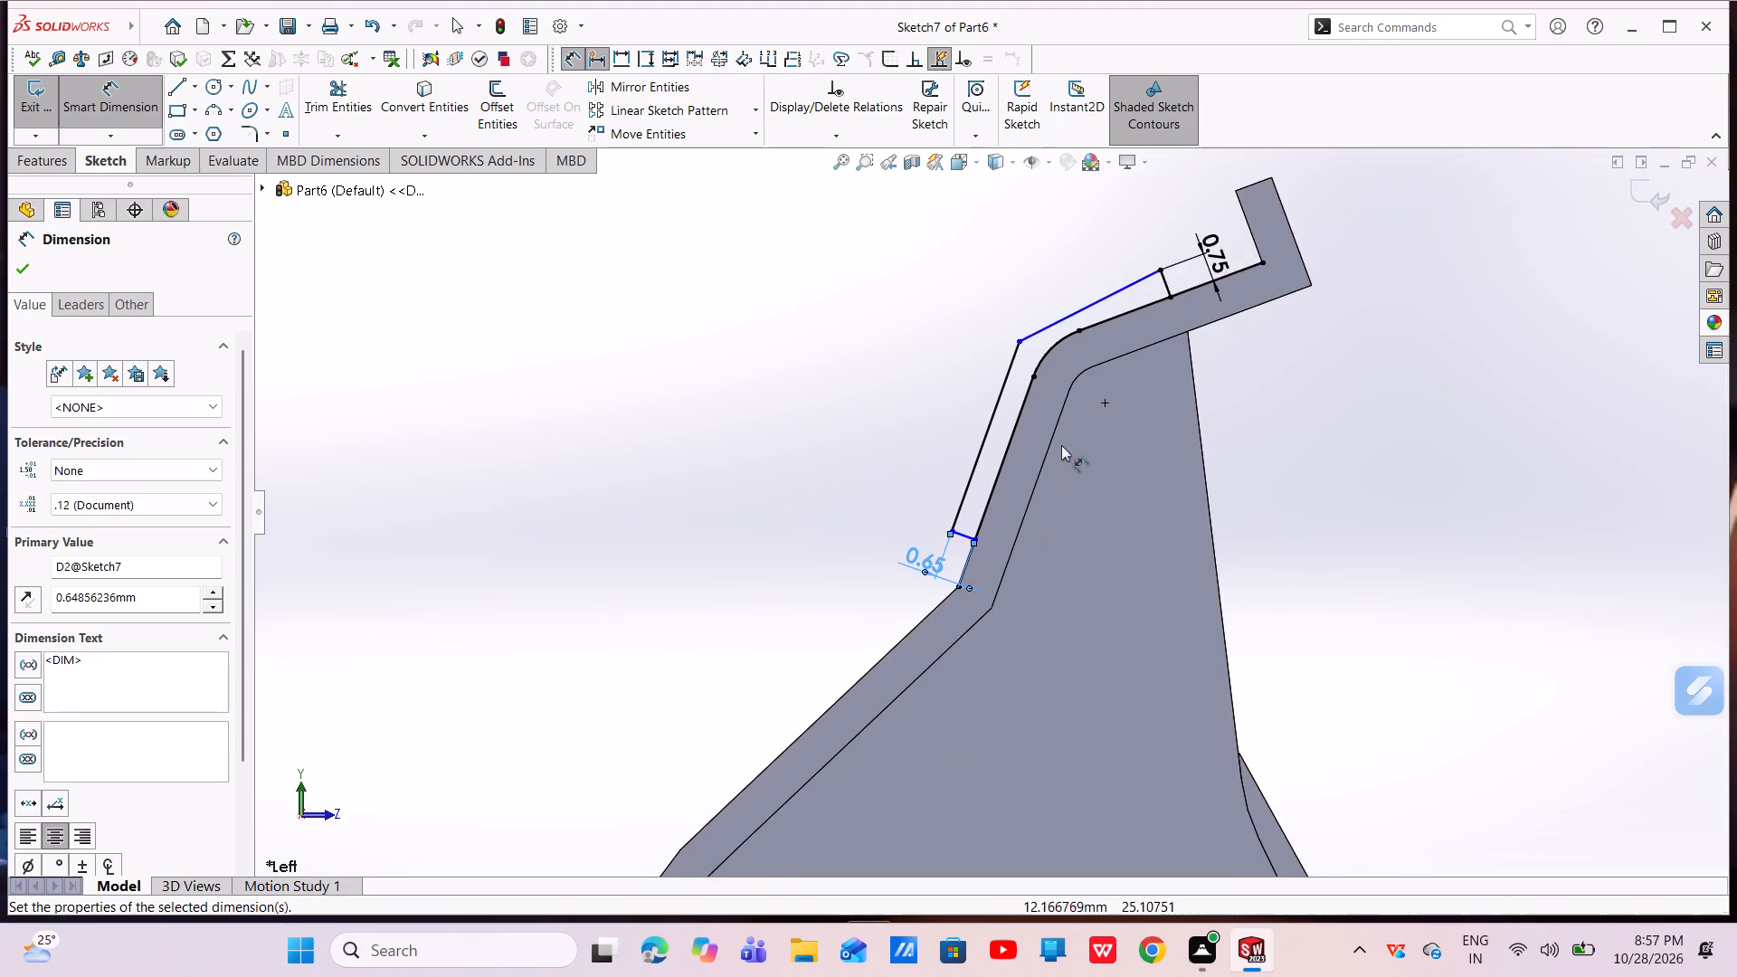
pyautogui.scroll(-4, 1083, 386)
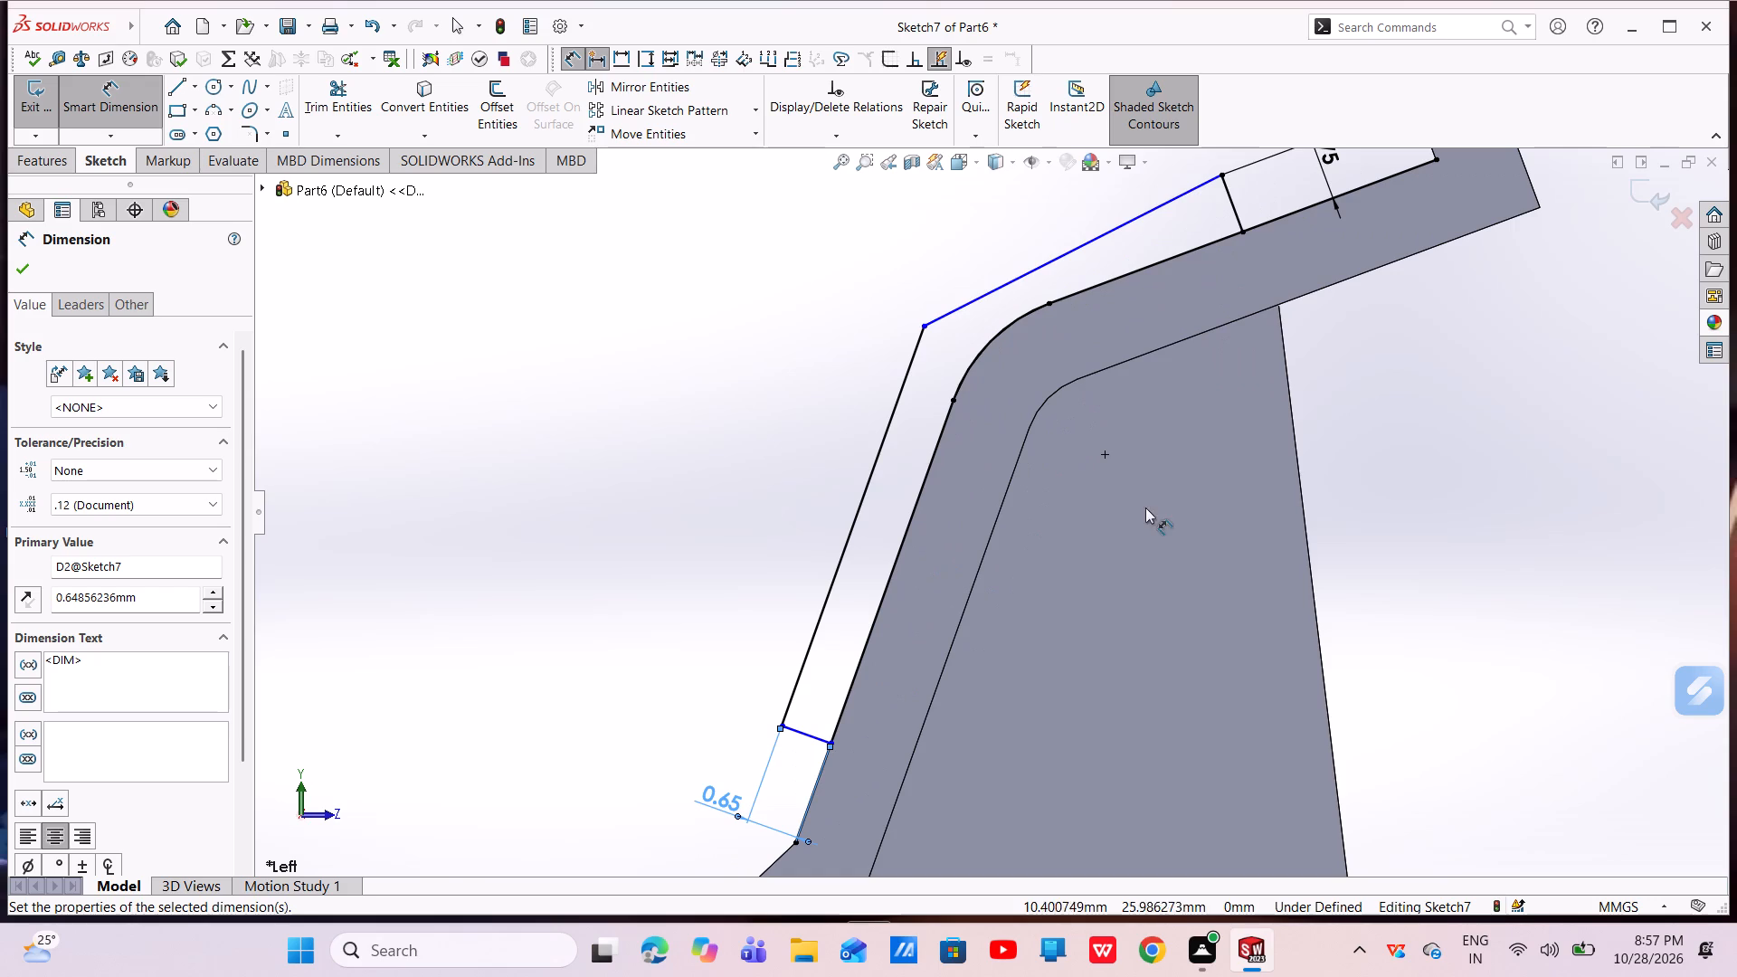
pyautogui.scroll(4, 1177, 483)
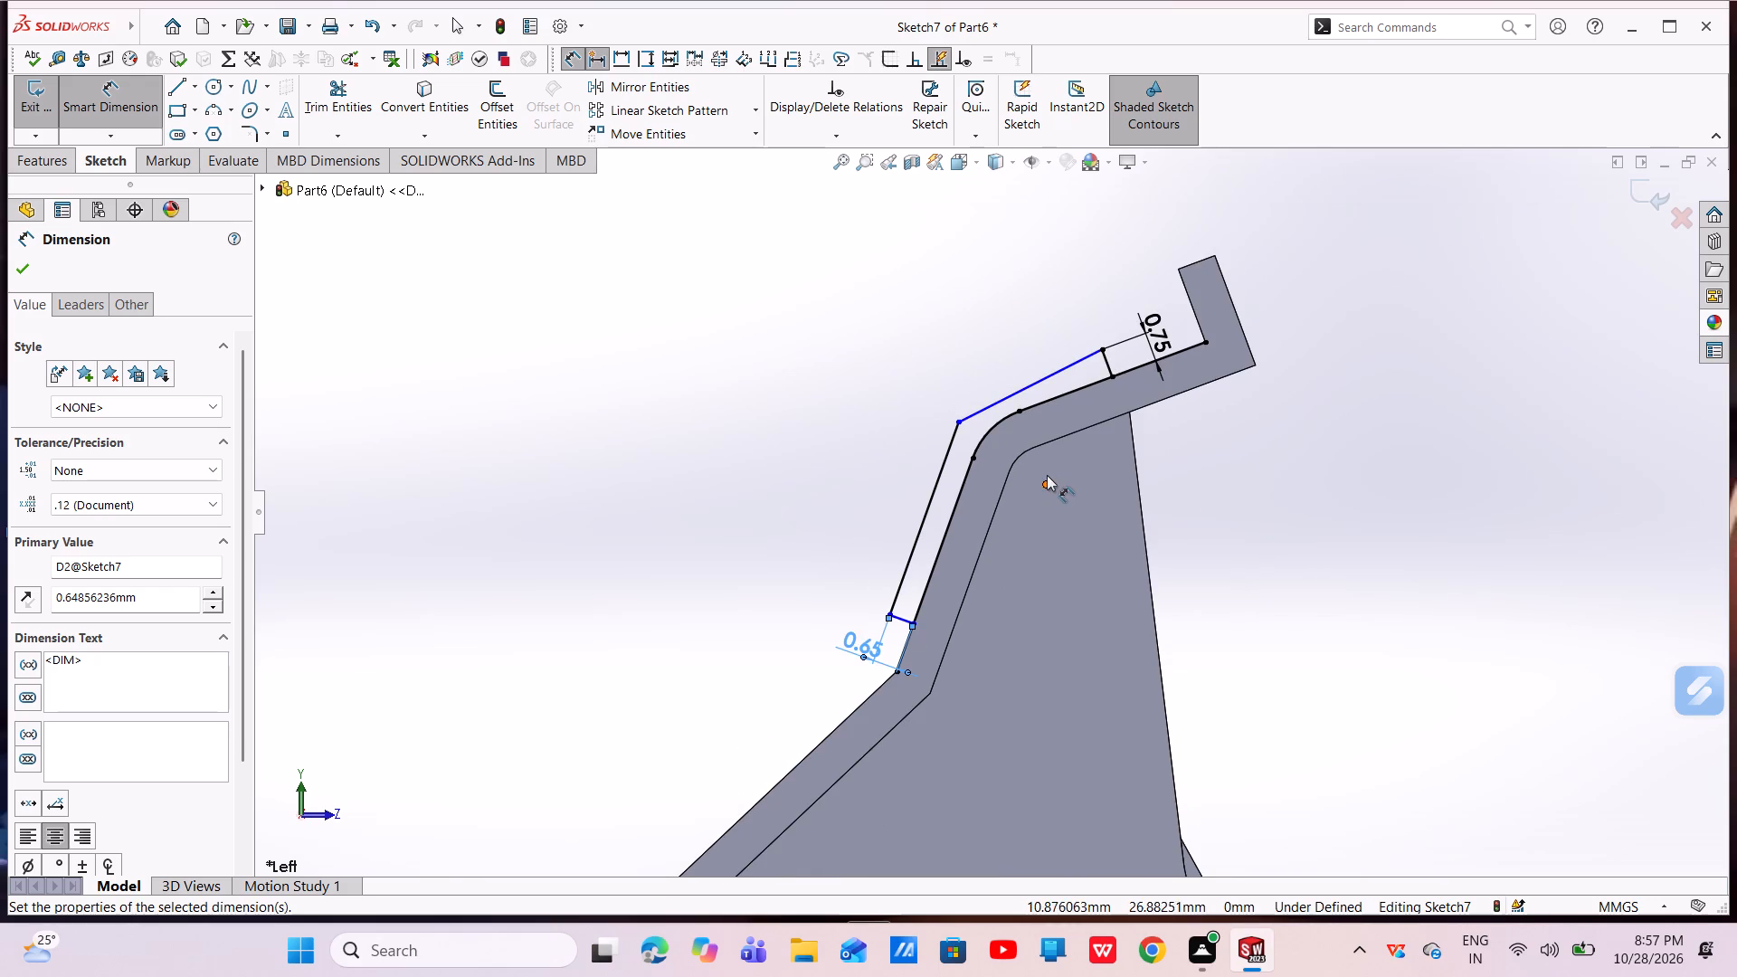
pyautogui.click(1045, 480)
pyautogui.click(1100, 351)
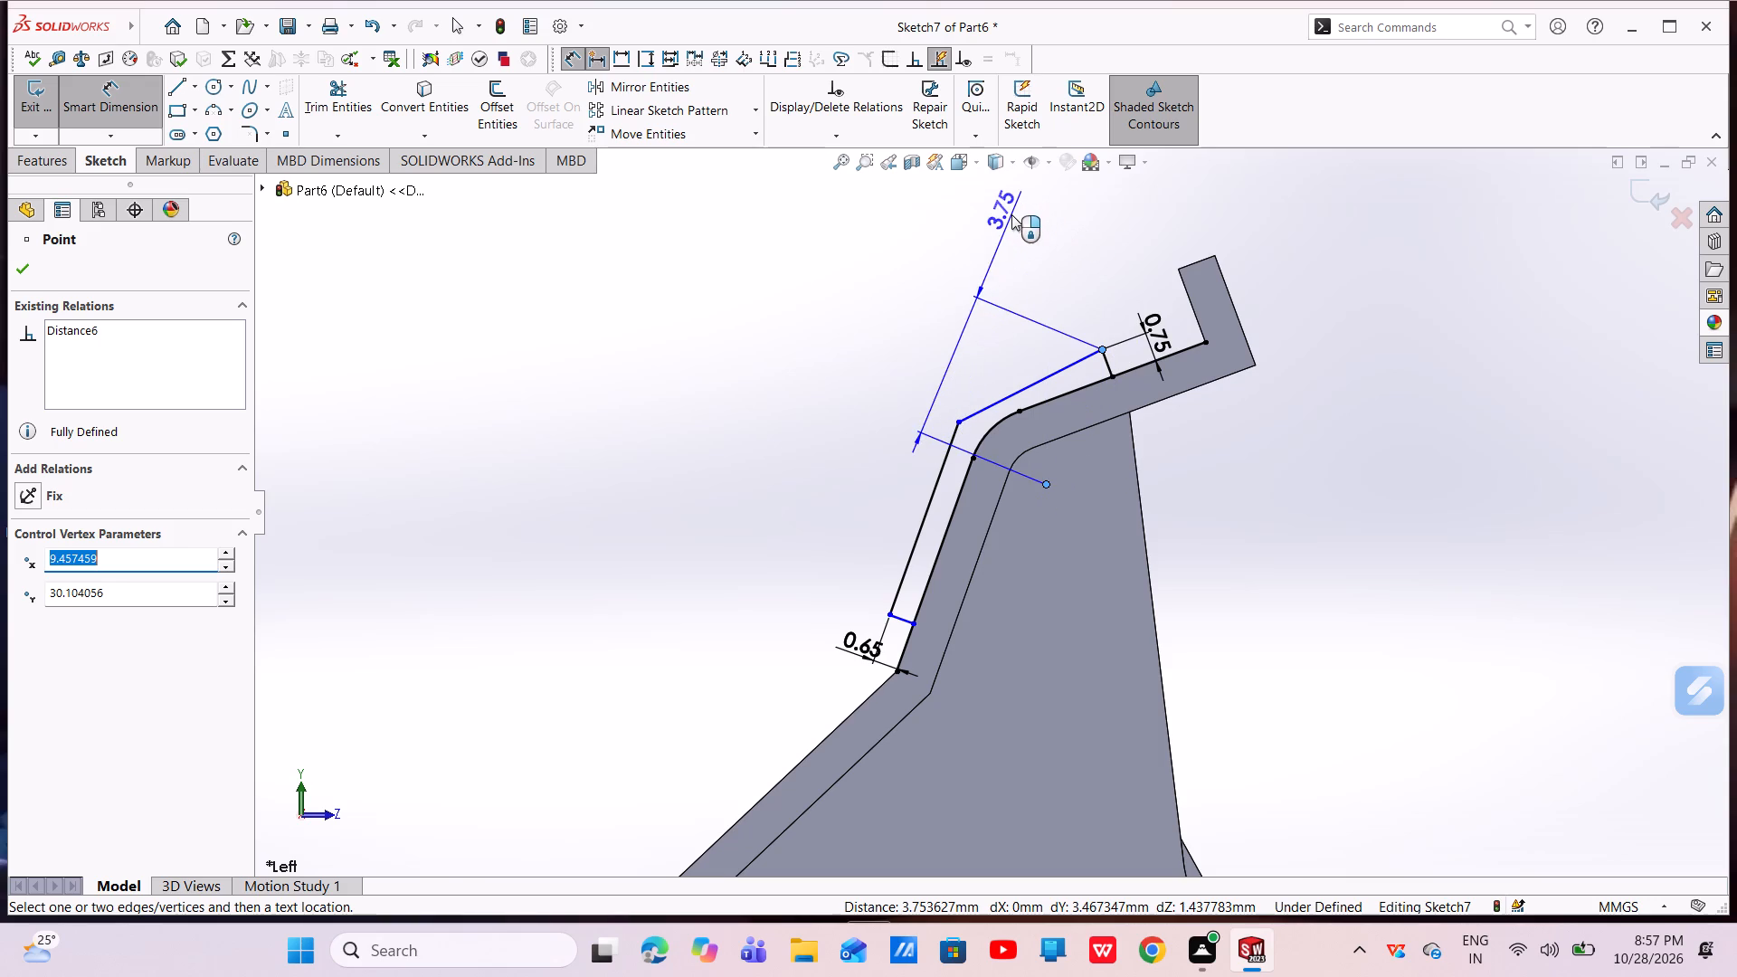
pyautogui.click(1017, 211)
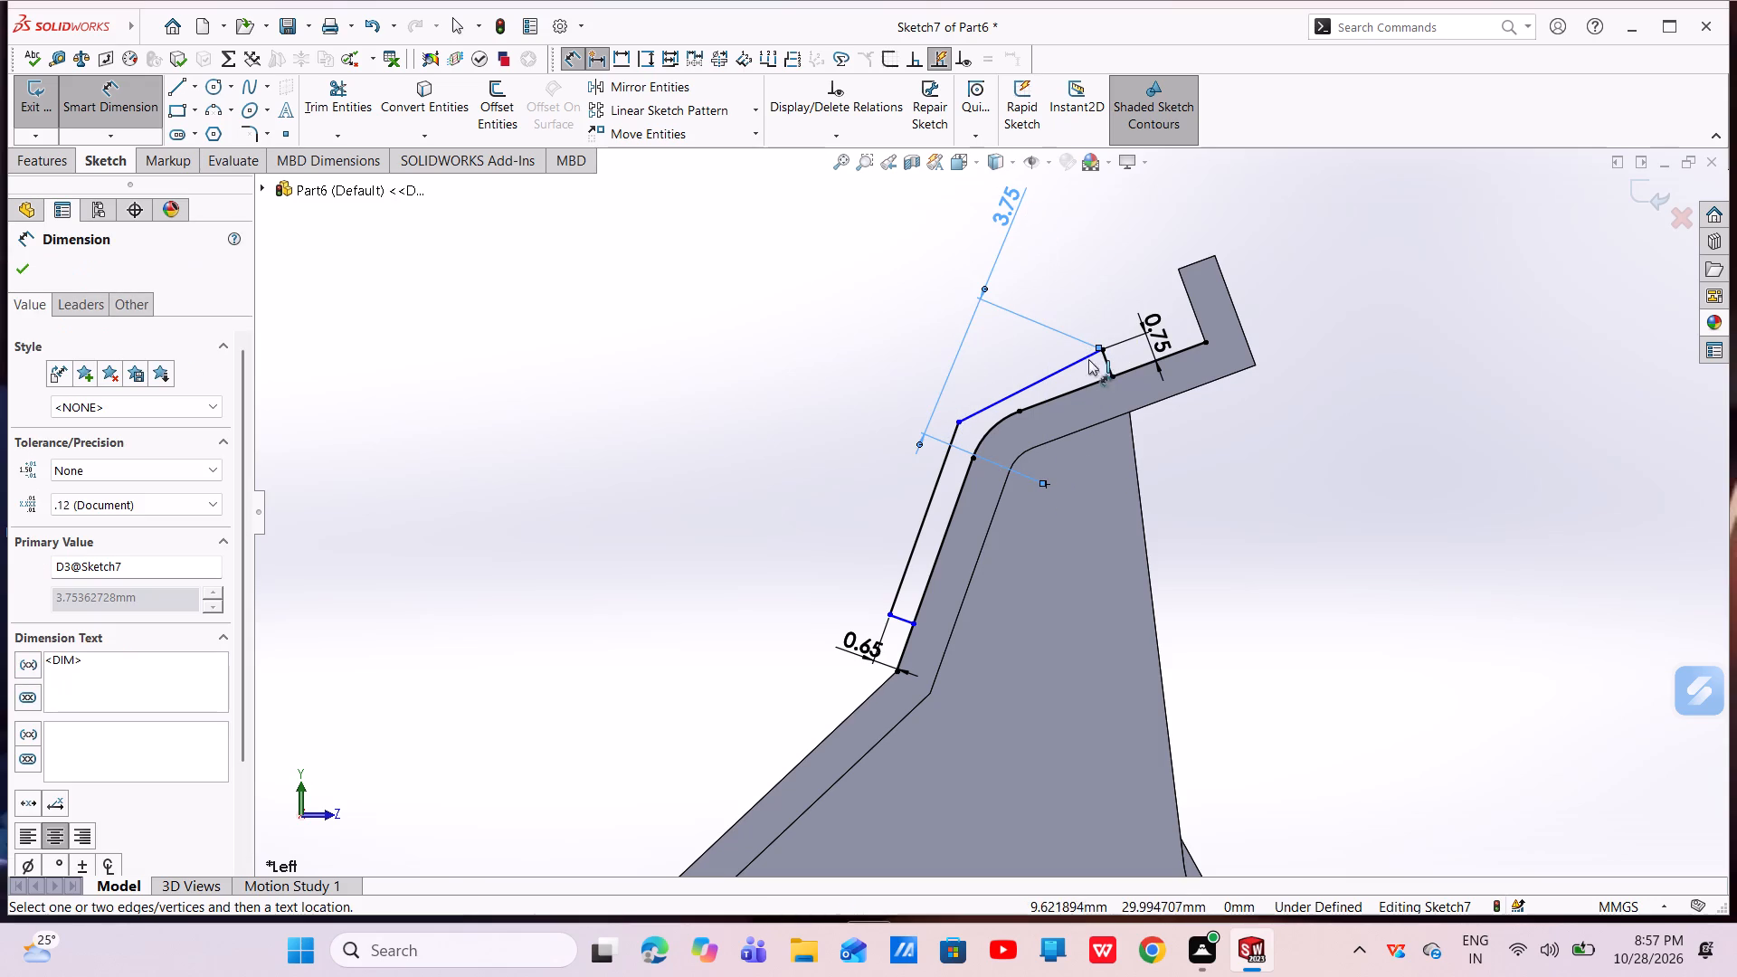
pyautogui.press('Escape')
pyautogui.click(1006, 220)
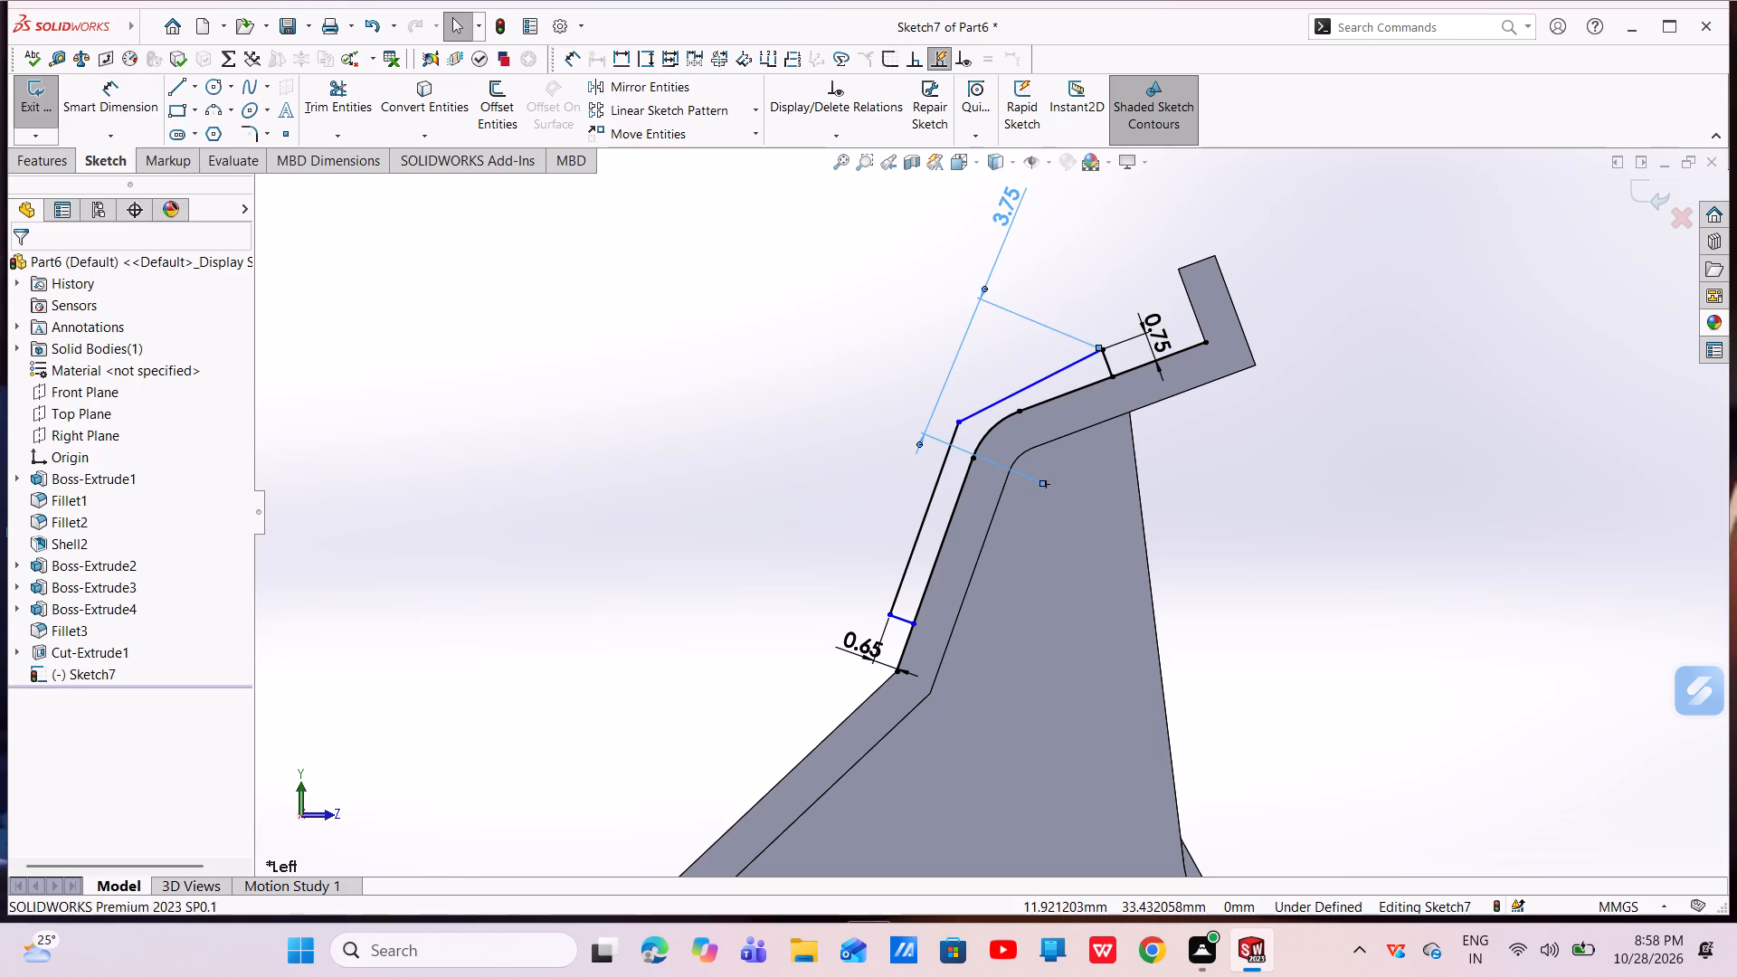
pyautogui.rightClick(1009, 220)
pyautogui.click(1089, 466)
# Delete the short perpendicular line at the lip together with its 0.75 mm dimension.
pyautogui.scroll(-6, 1143, 381)
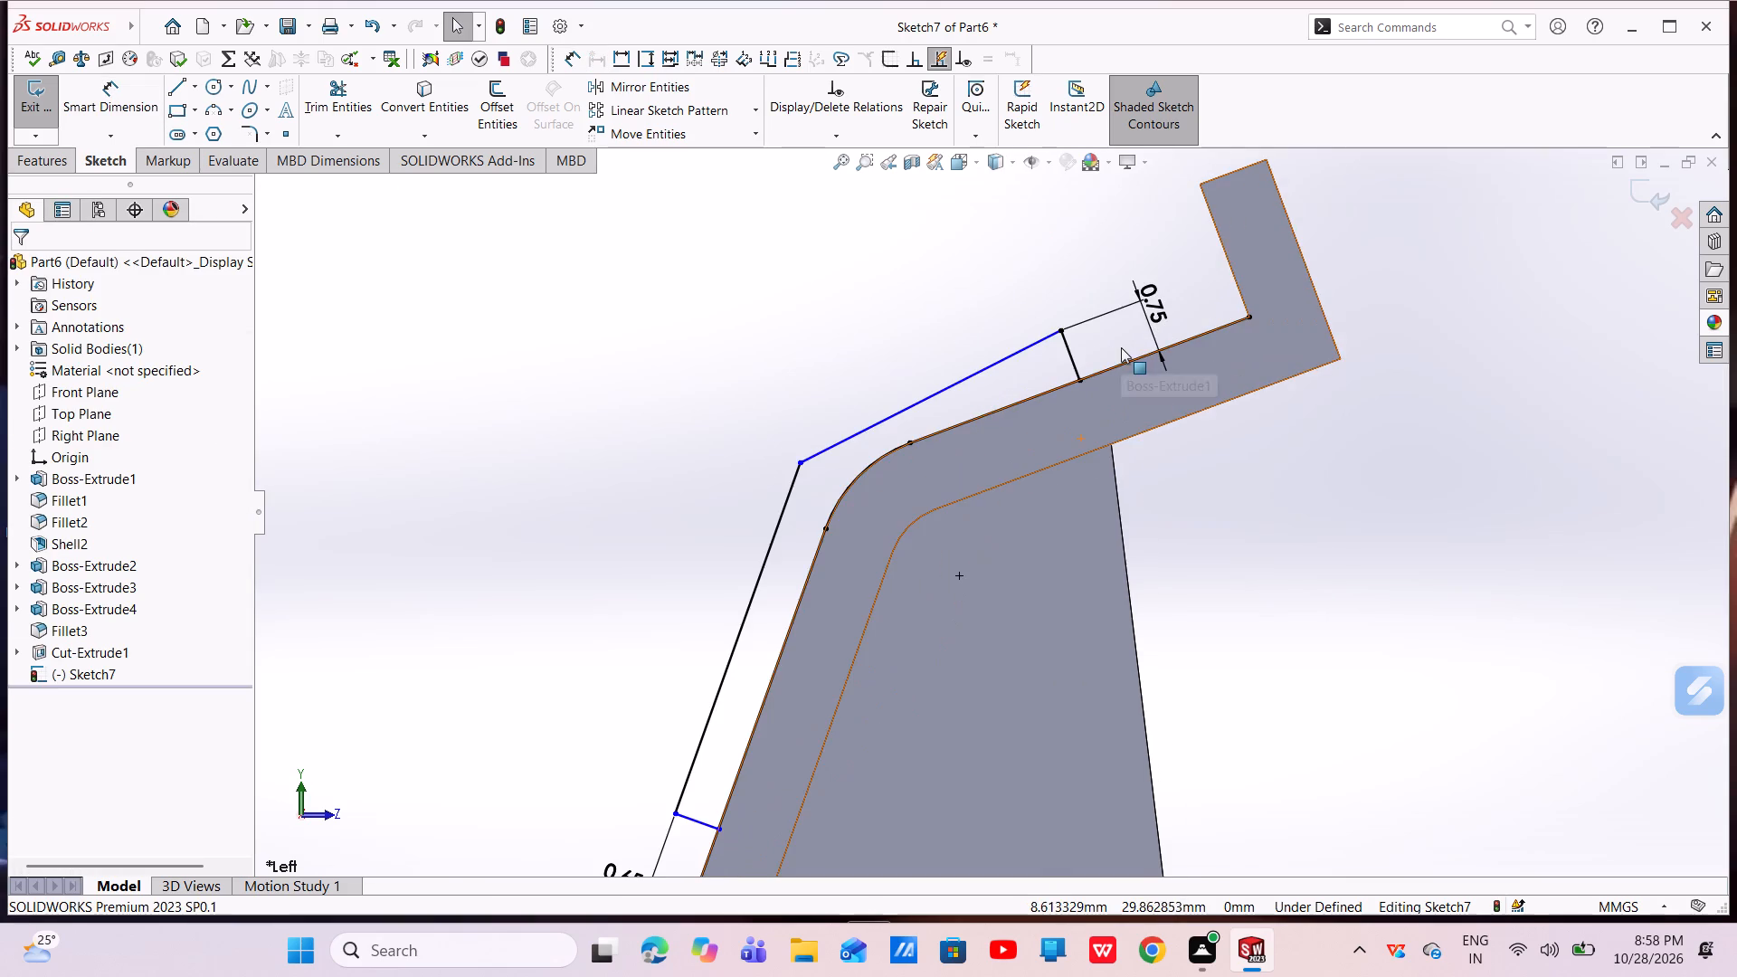
pyautogui.scroll(-5, 1066, 371)
pyautogui.click(1053, 381)
pyautogui.rightClick(1056, 382)
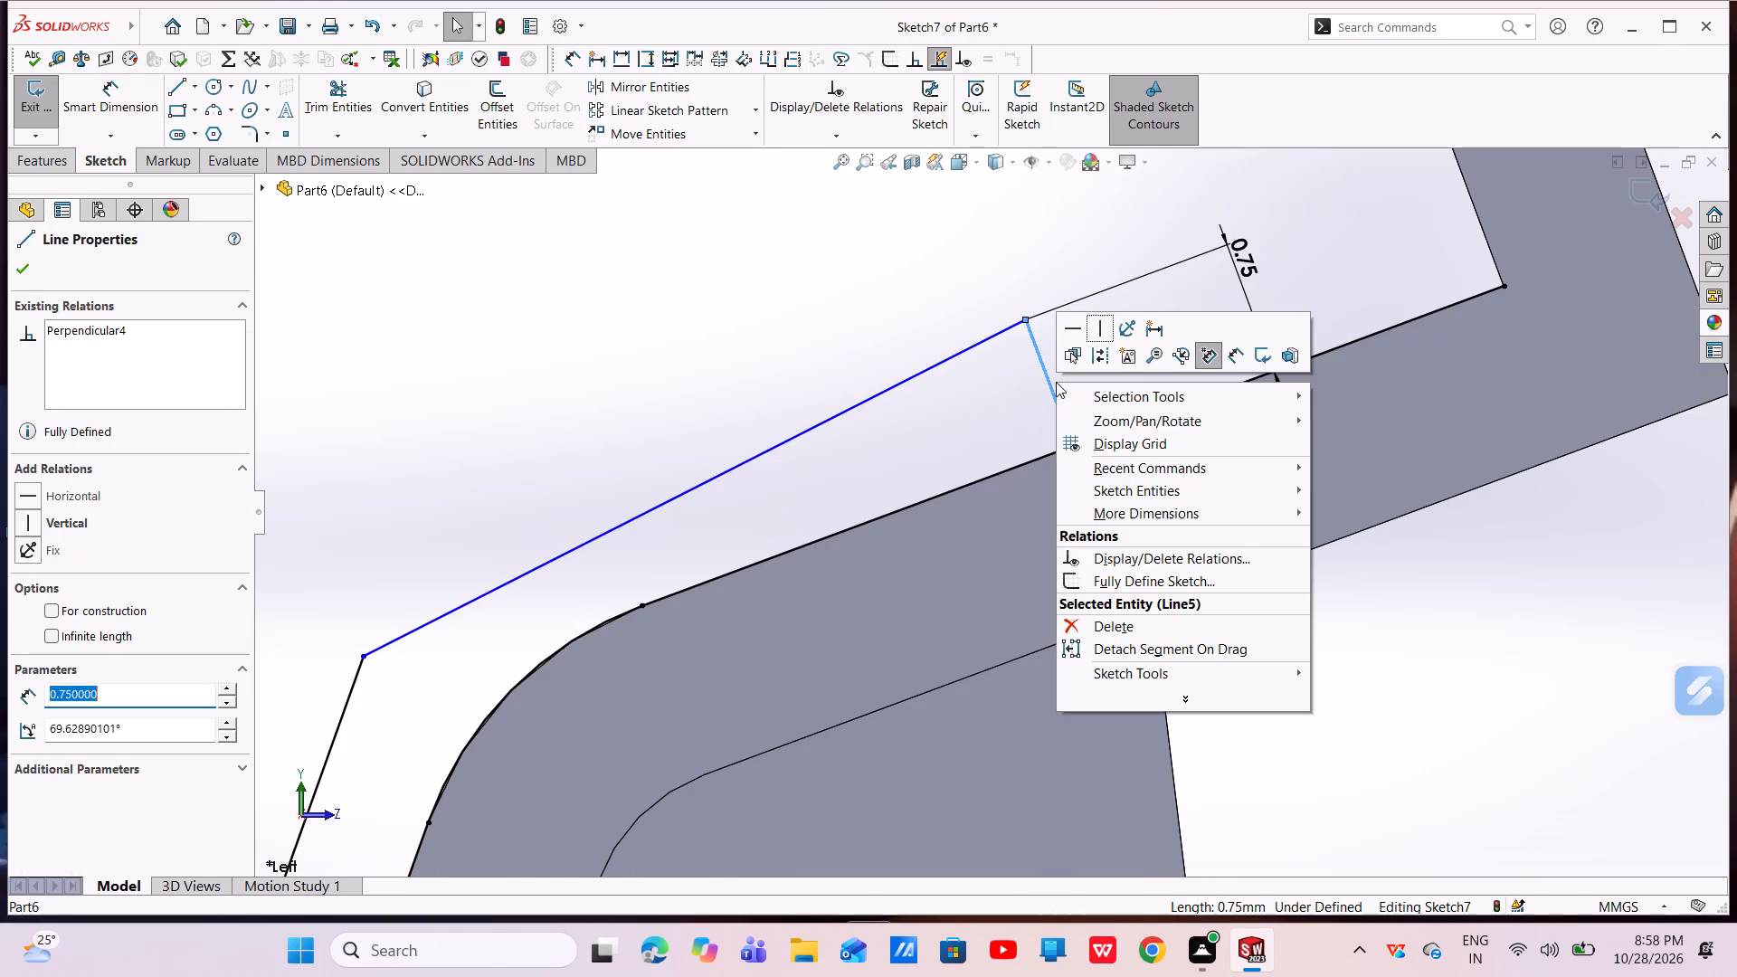
pyautogui.click(1096, 628)
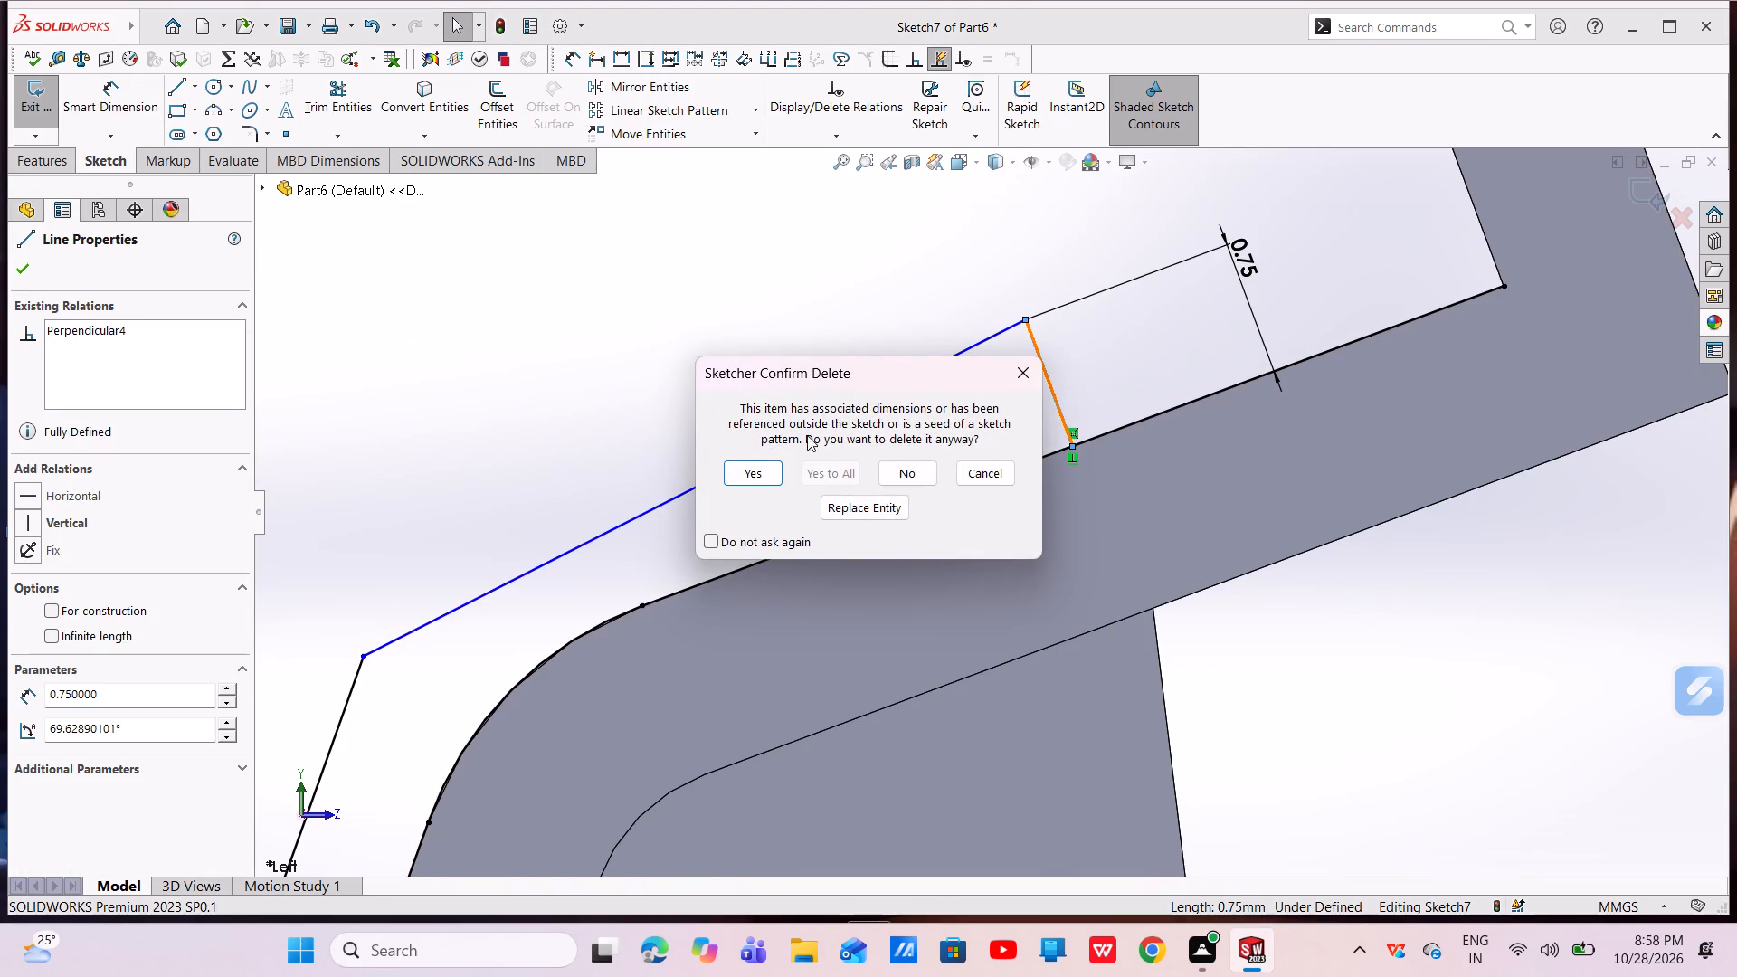
pyautogui.click(745, 468)
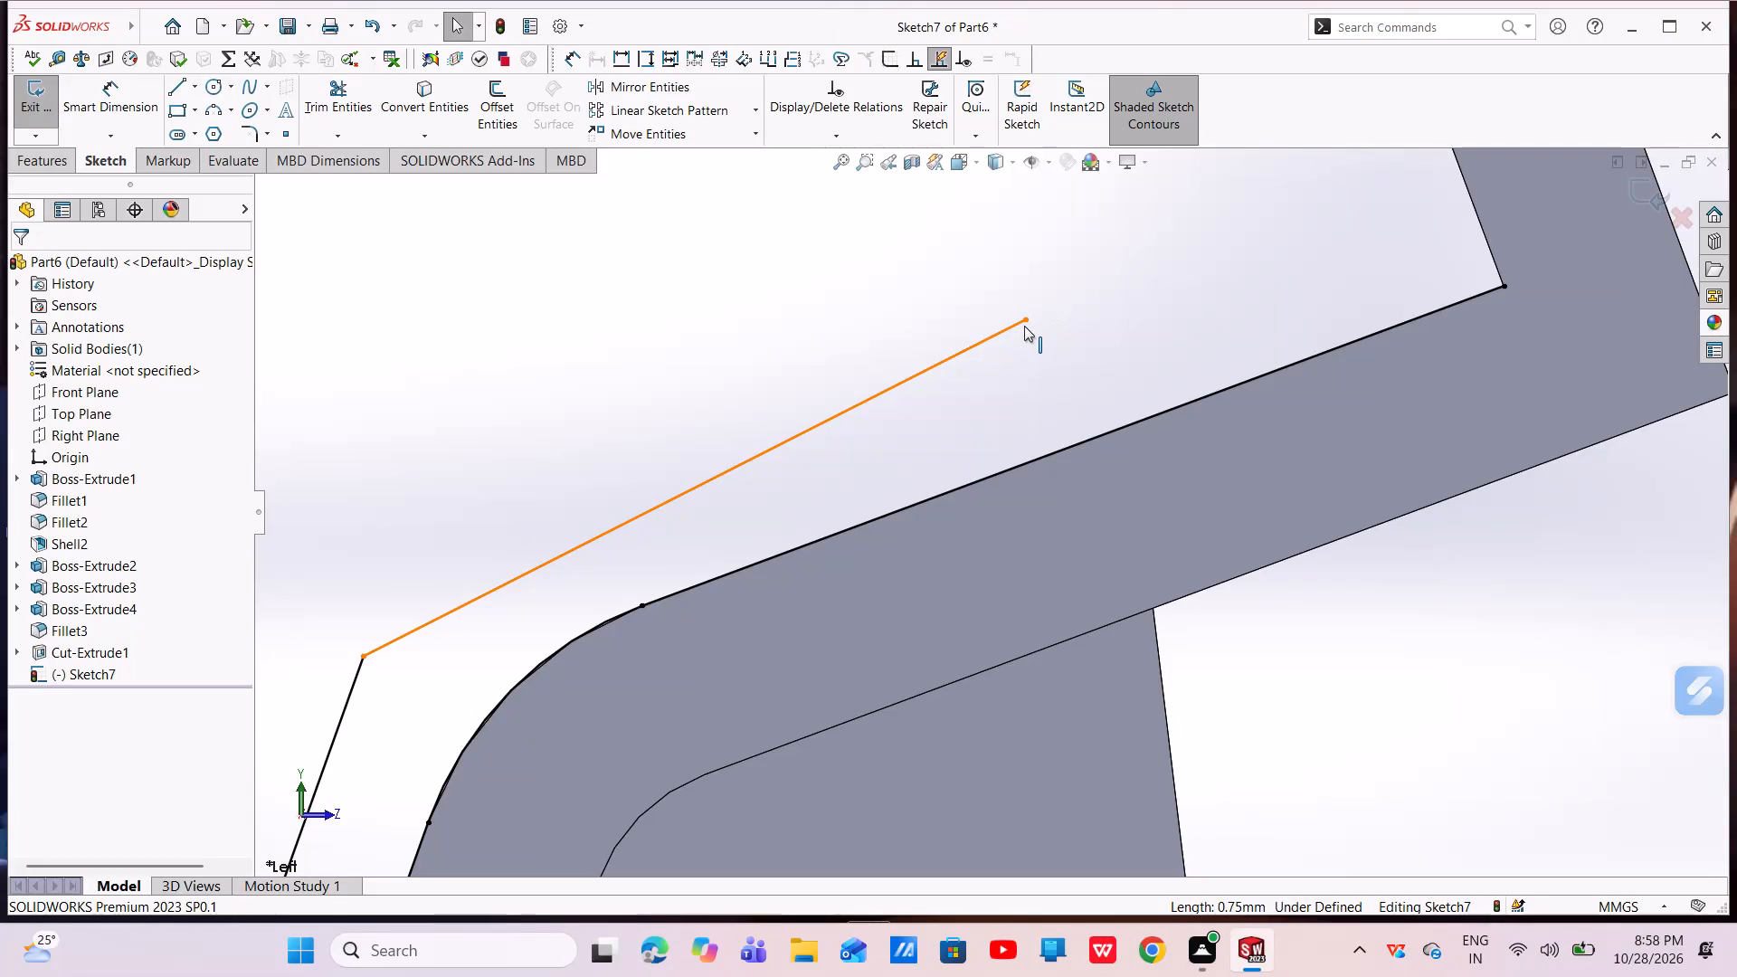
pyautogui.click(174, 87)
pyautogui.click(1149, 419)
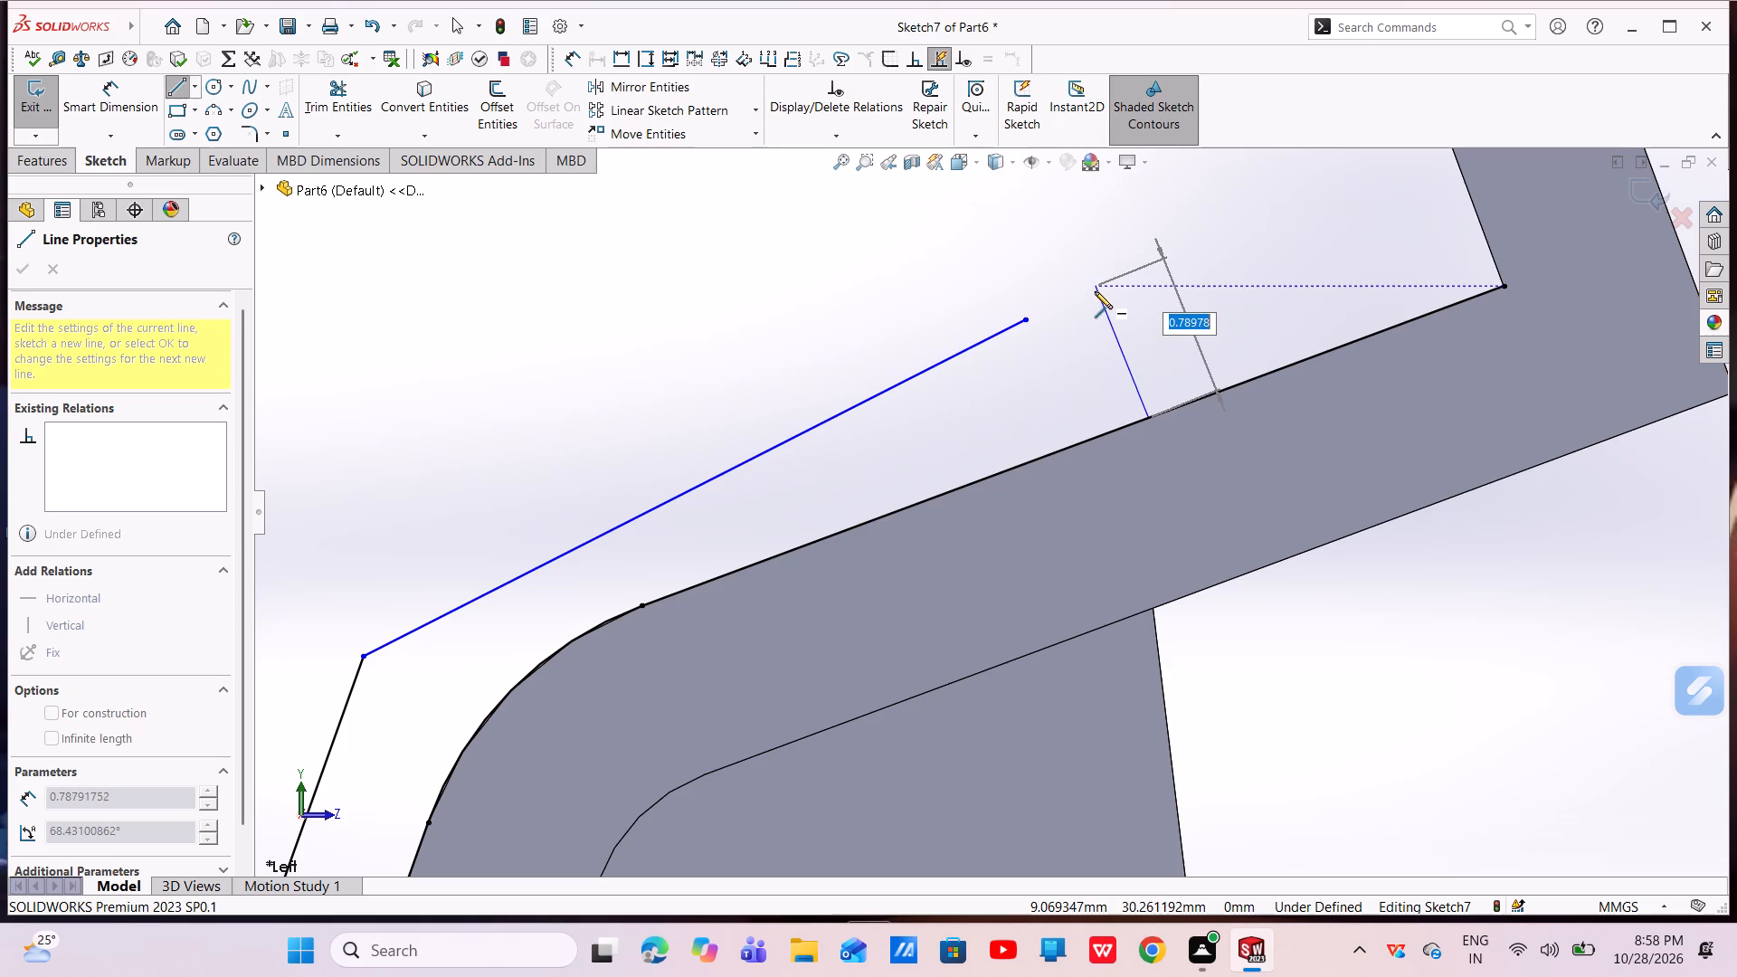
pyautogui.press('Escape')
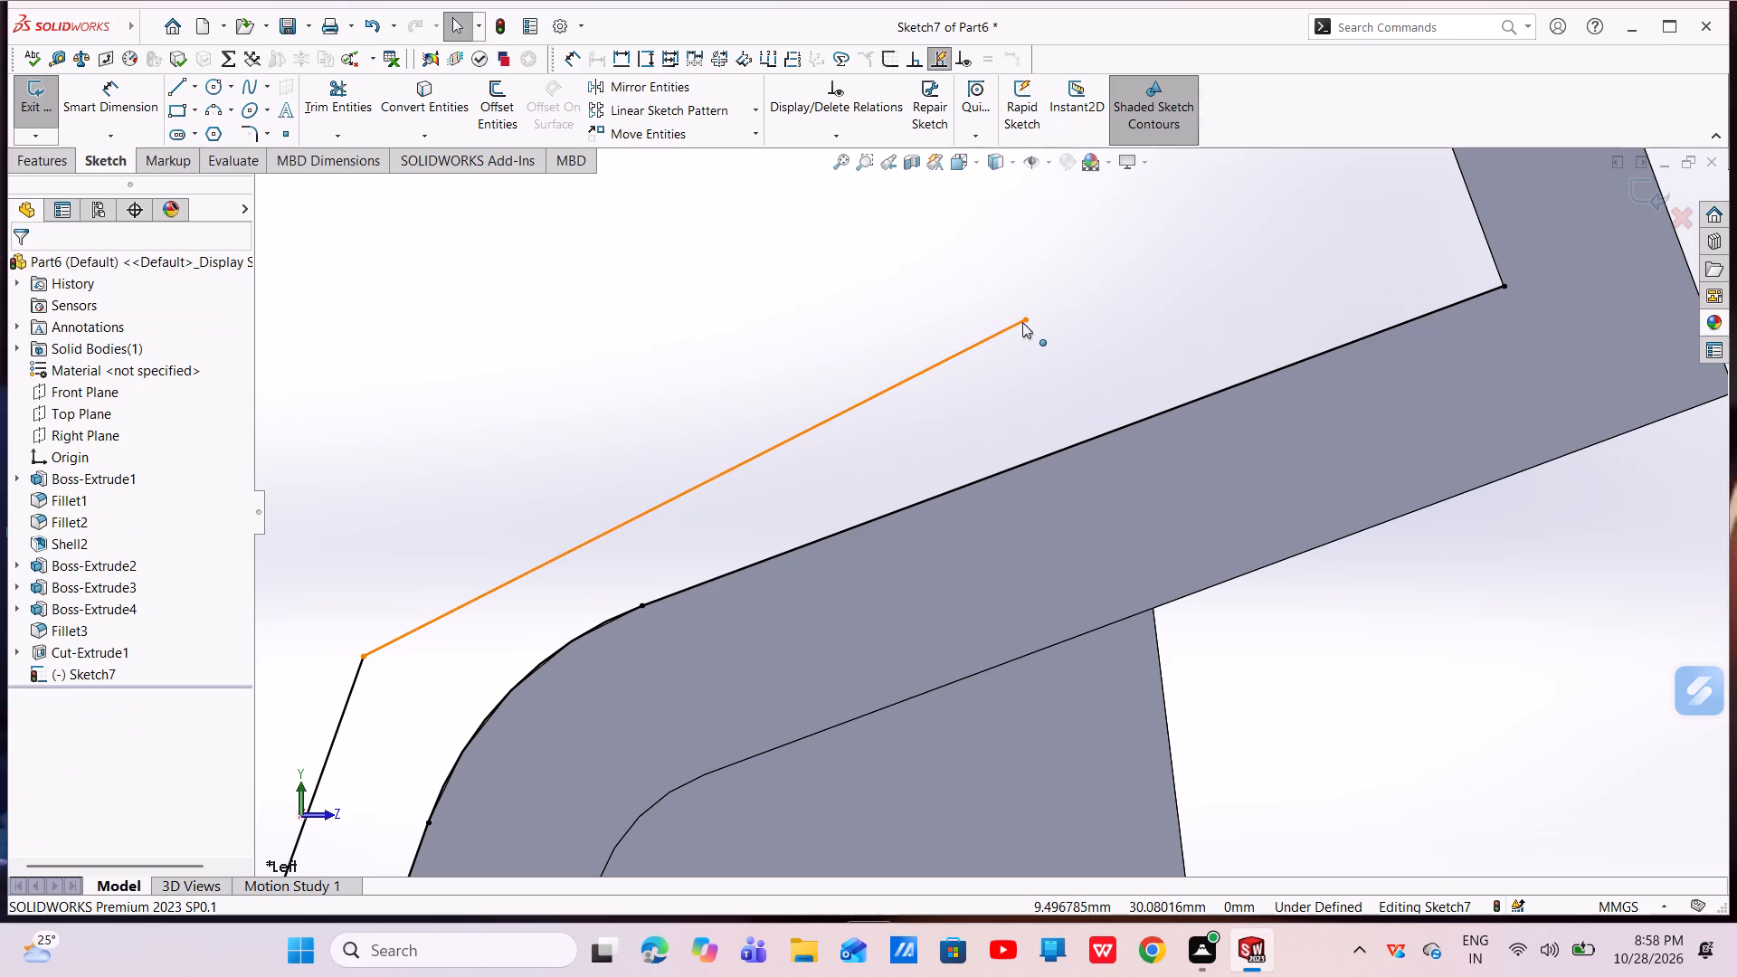
# Move the sloping line's free end farther towards the lip hook, to about Y 30.29 mm, Z -9.03 mm.
pyautogui.moveTo(1027, 319); pyautogui.dragTo(1103, 289)
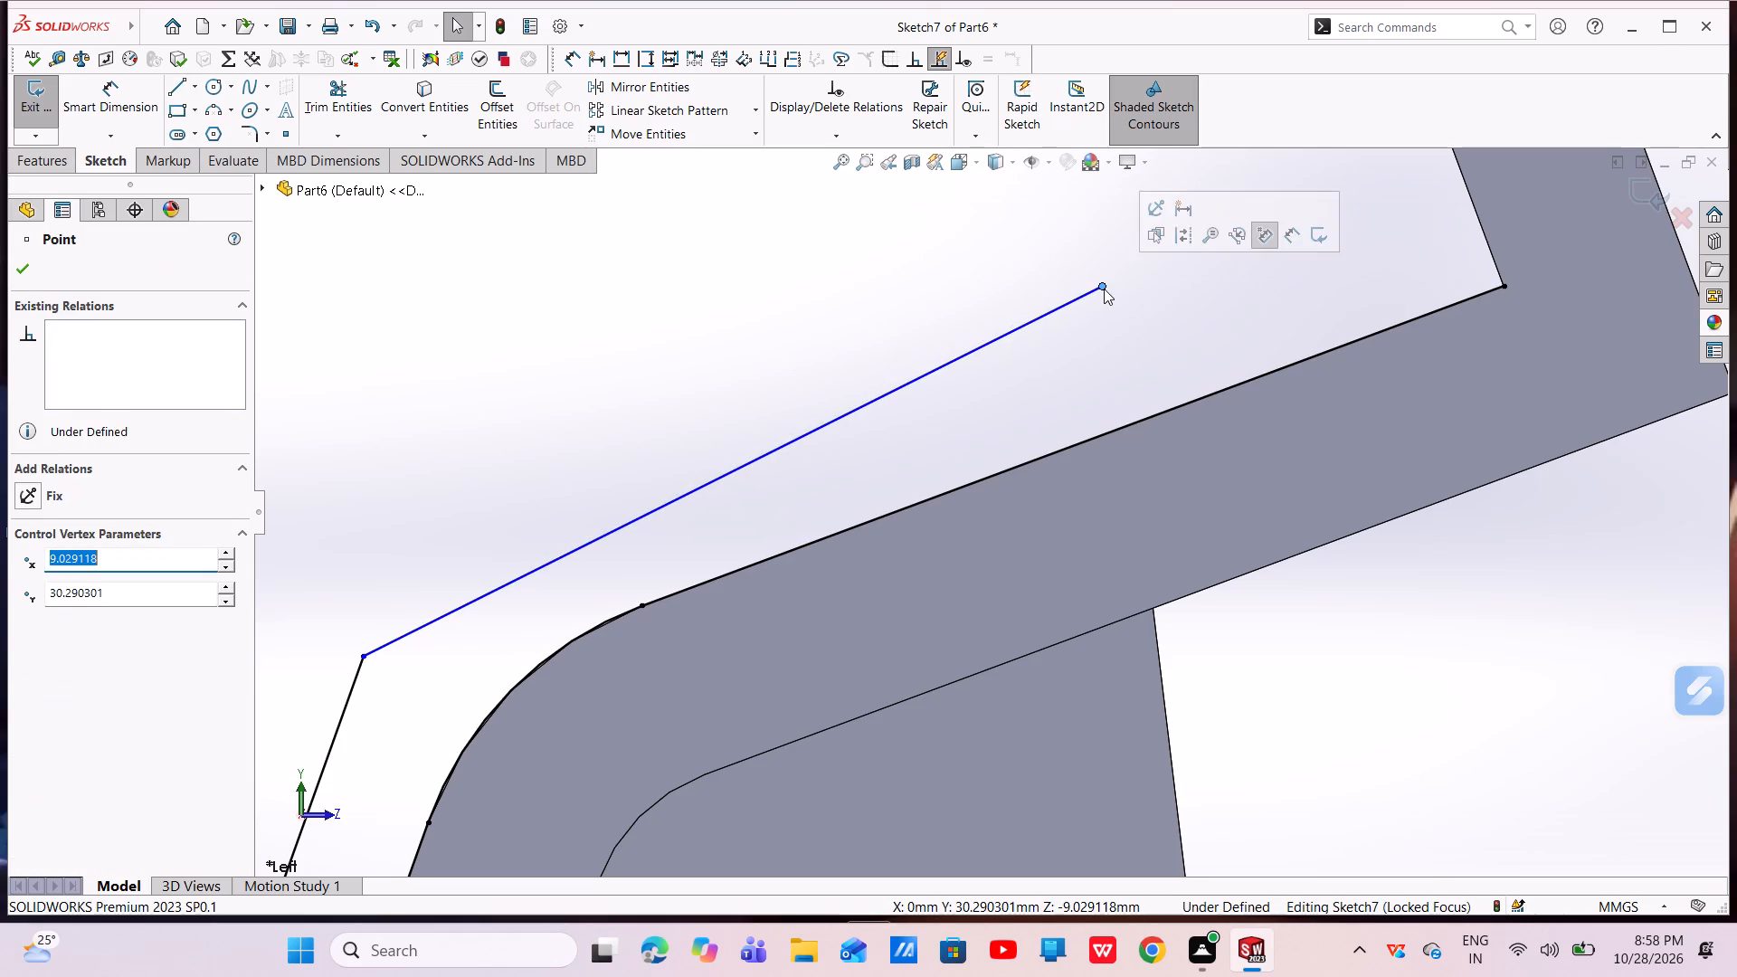
pyautogui.press('Escape')
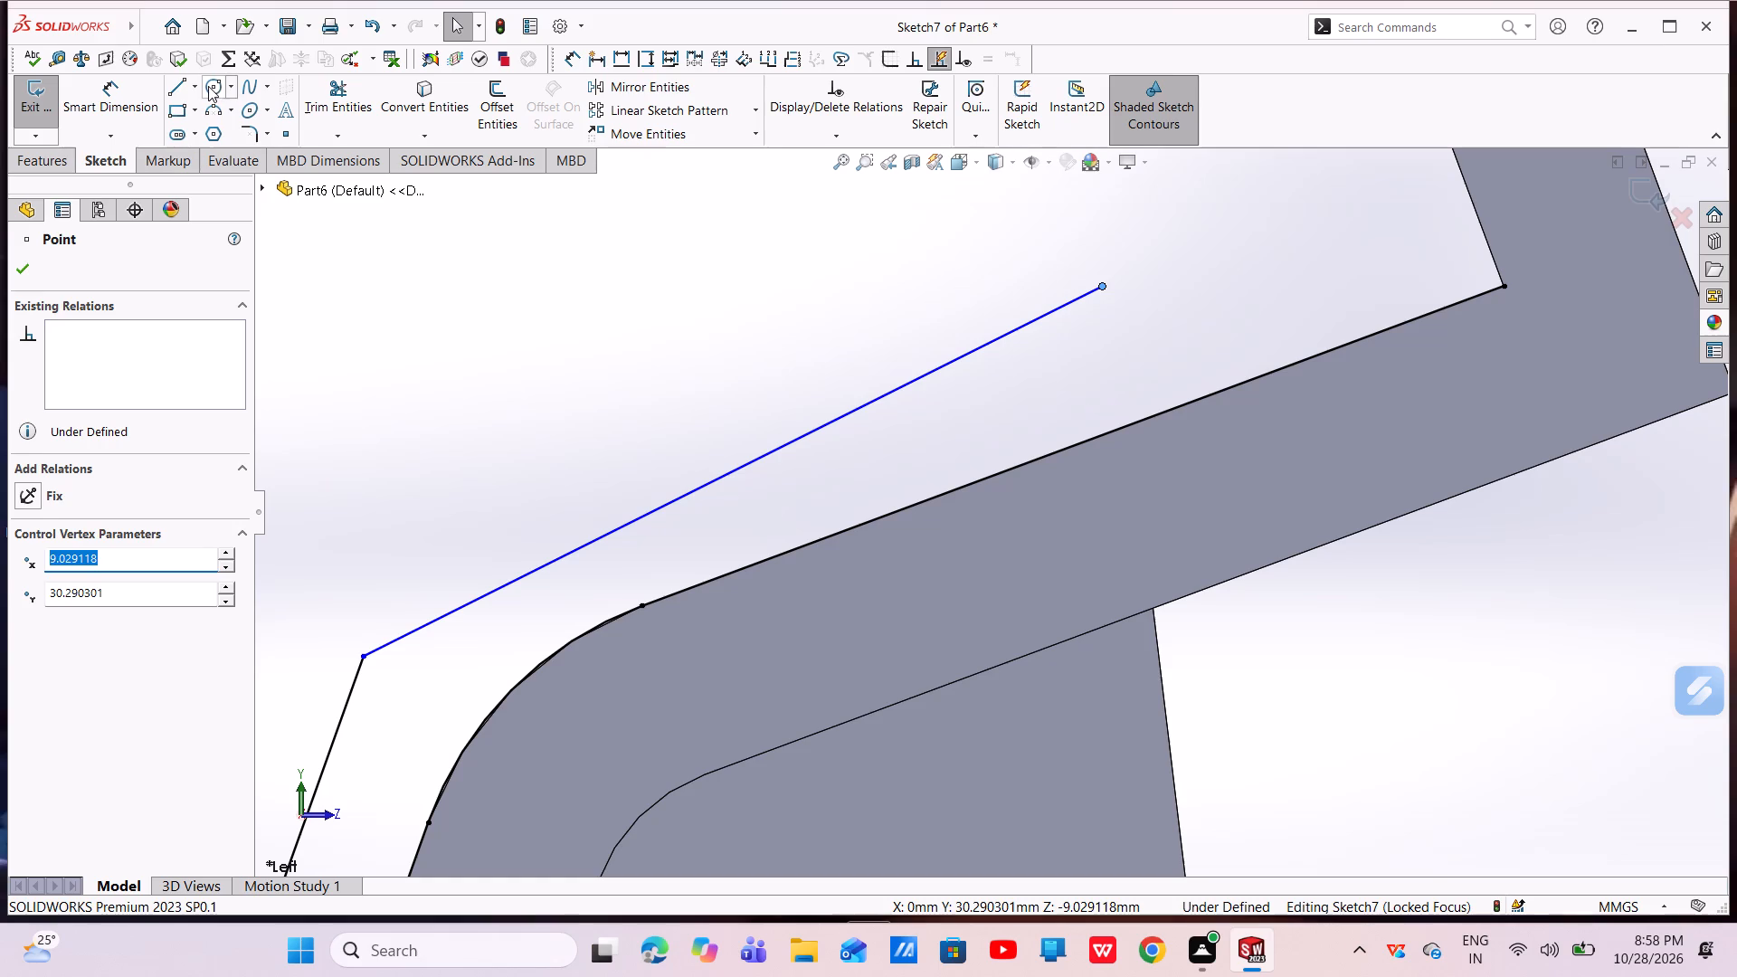
# Draw a short line from the sloping line's free end to the lip's upper edge, closing the profile again.
pyautogui.click(155, 98)
pyautogui.click(176, 83)
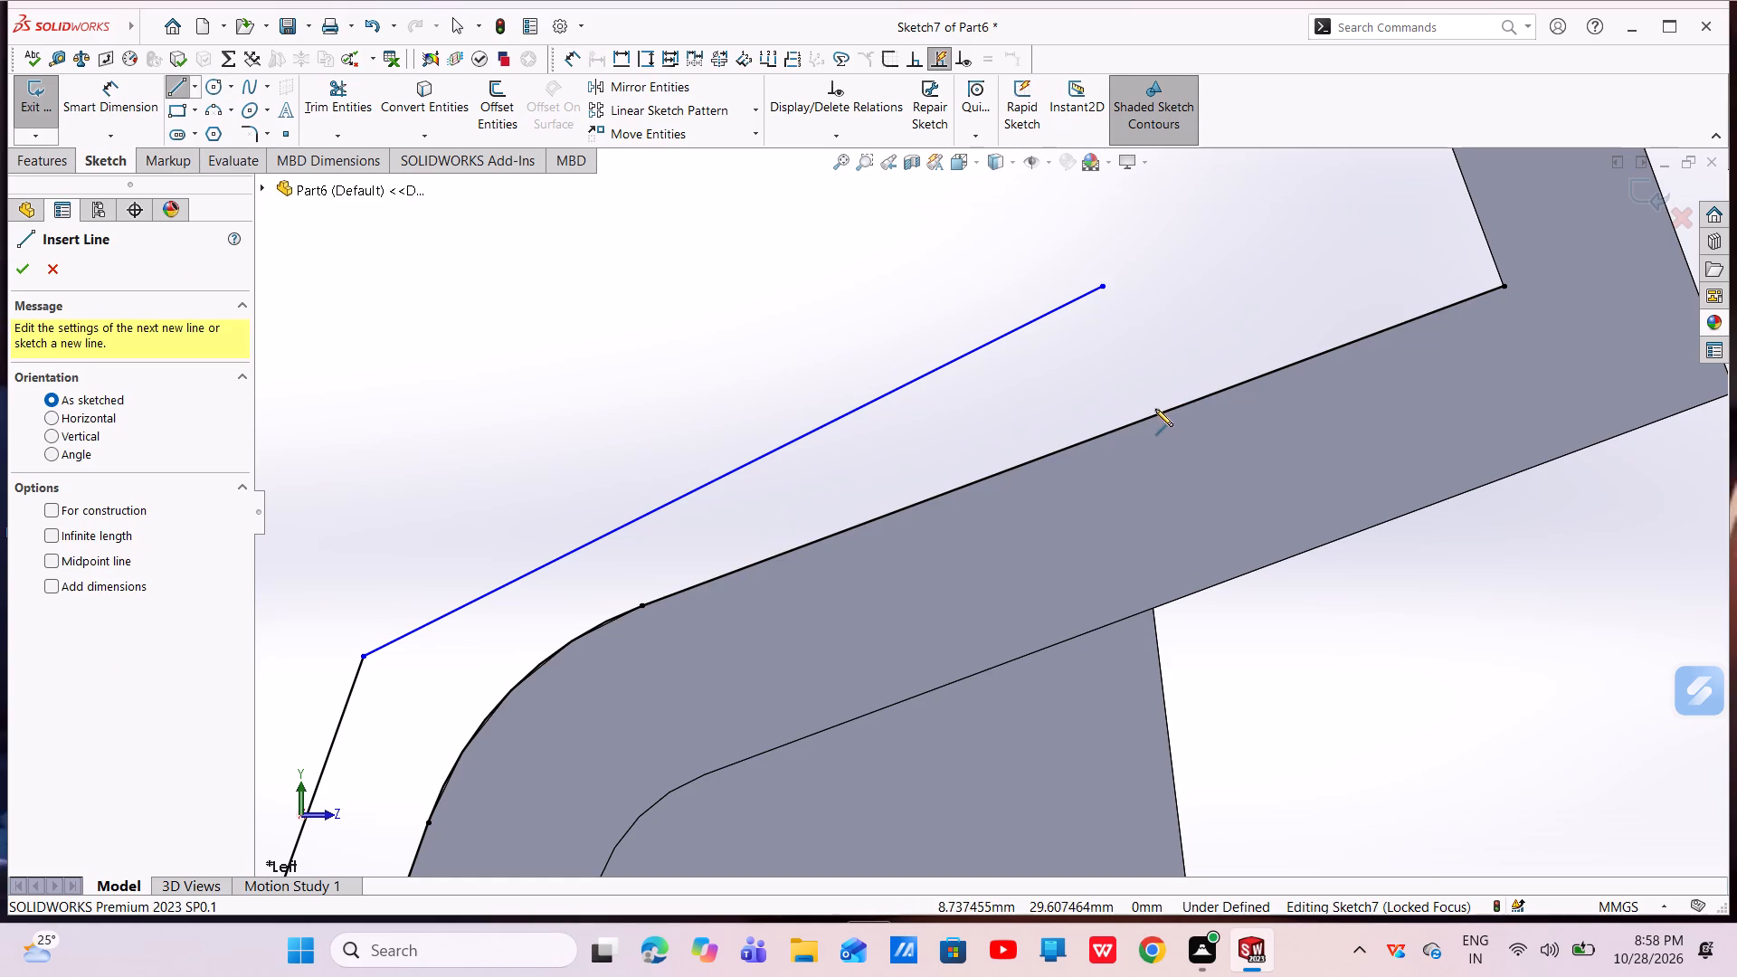
pyautogui.click(1102, 287)
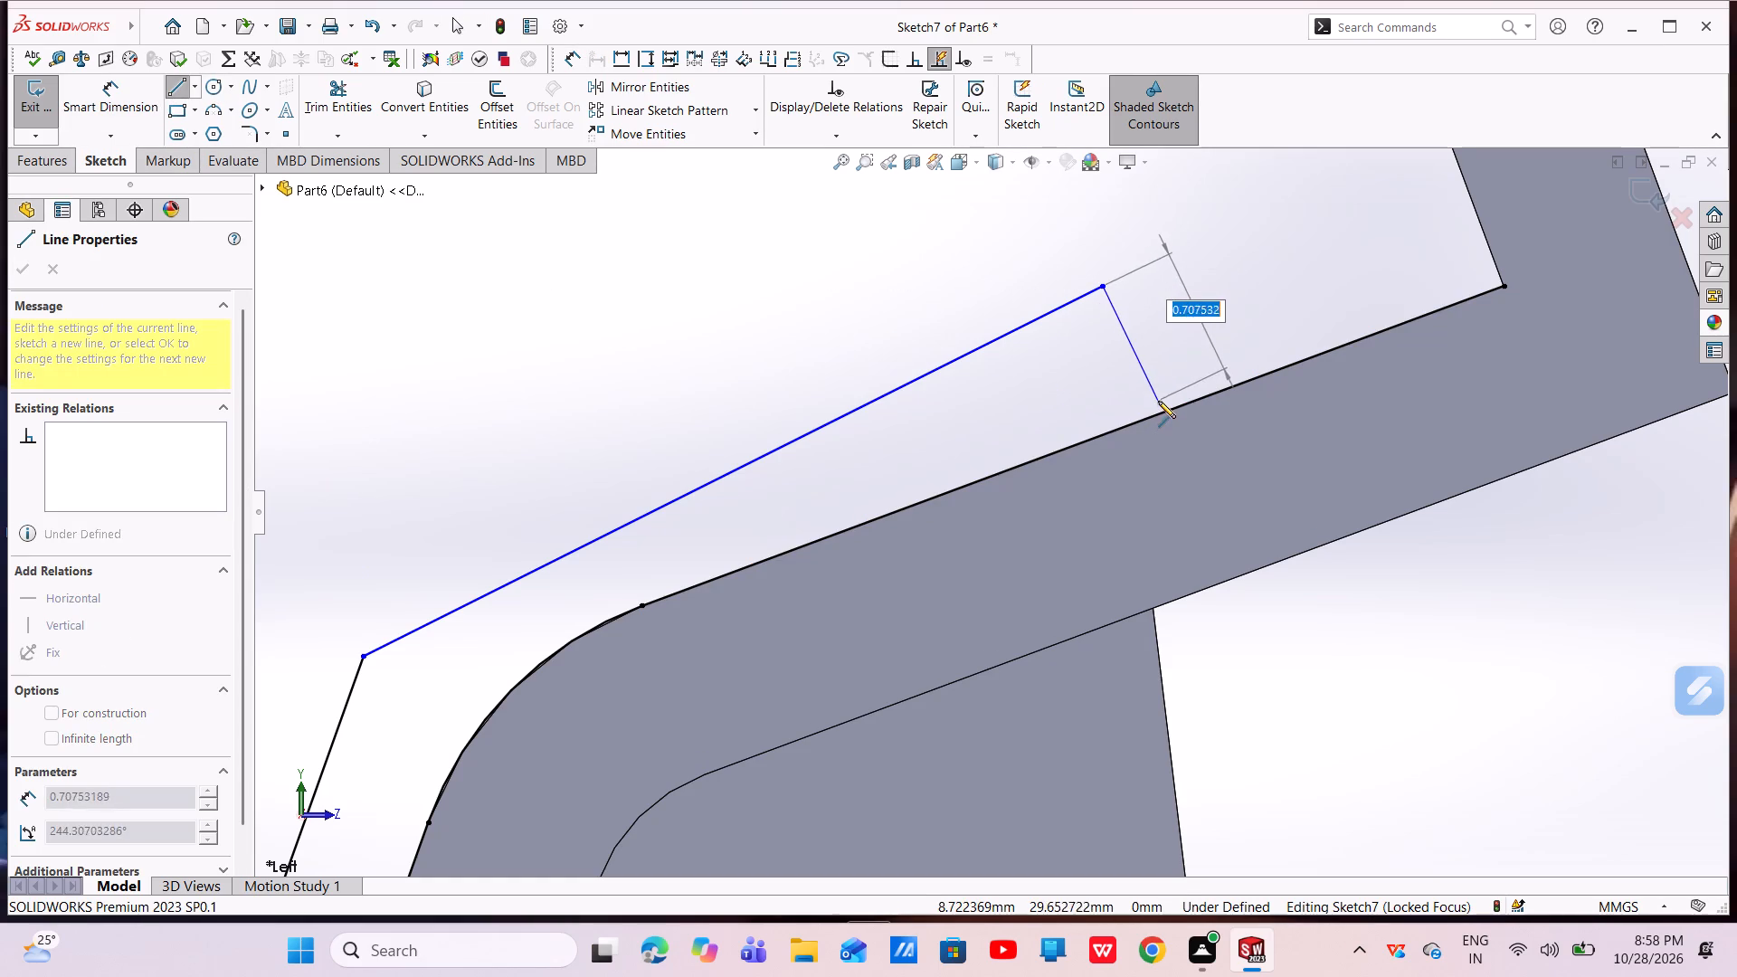
pyautogui.click(1156, 413)
pyautogui.rightClick(1156, 413)
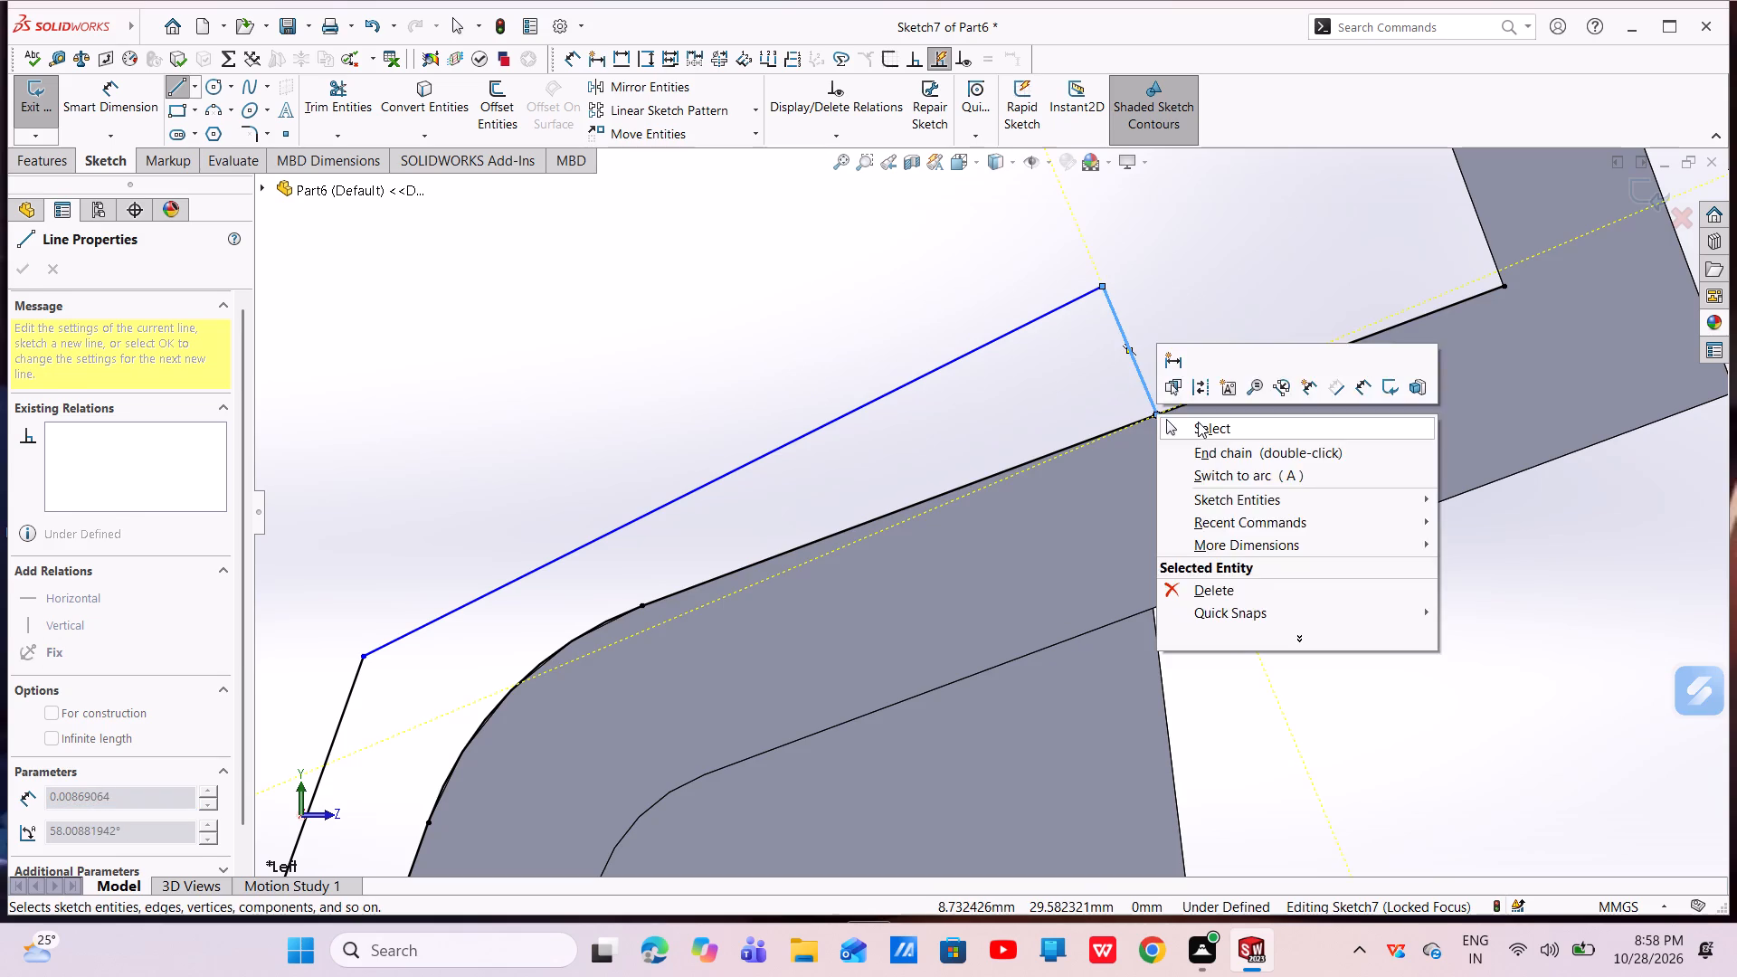
pyautogui.click(1198, 422)
pyautogui.press('Escape')
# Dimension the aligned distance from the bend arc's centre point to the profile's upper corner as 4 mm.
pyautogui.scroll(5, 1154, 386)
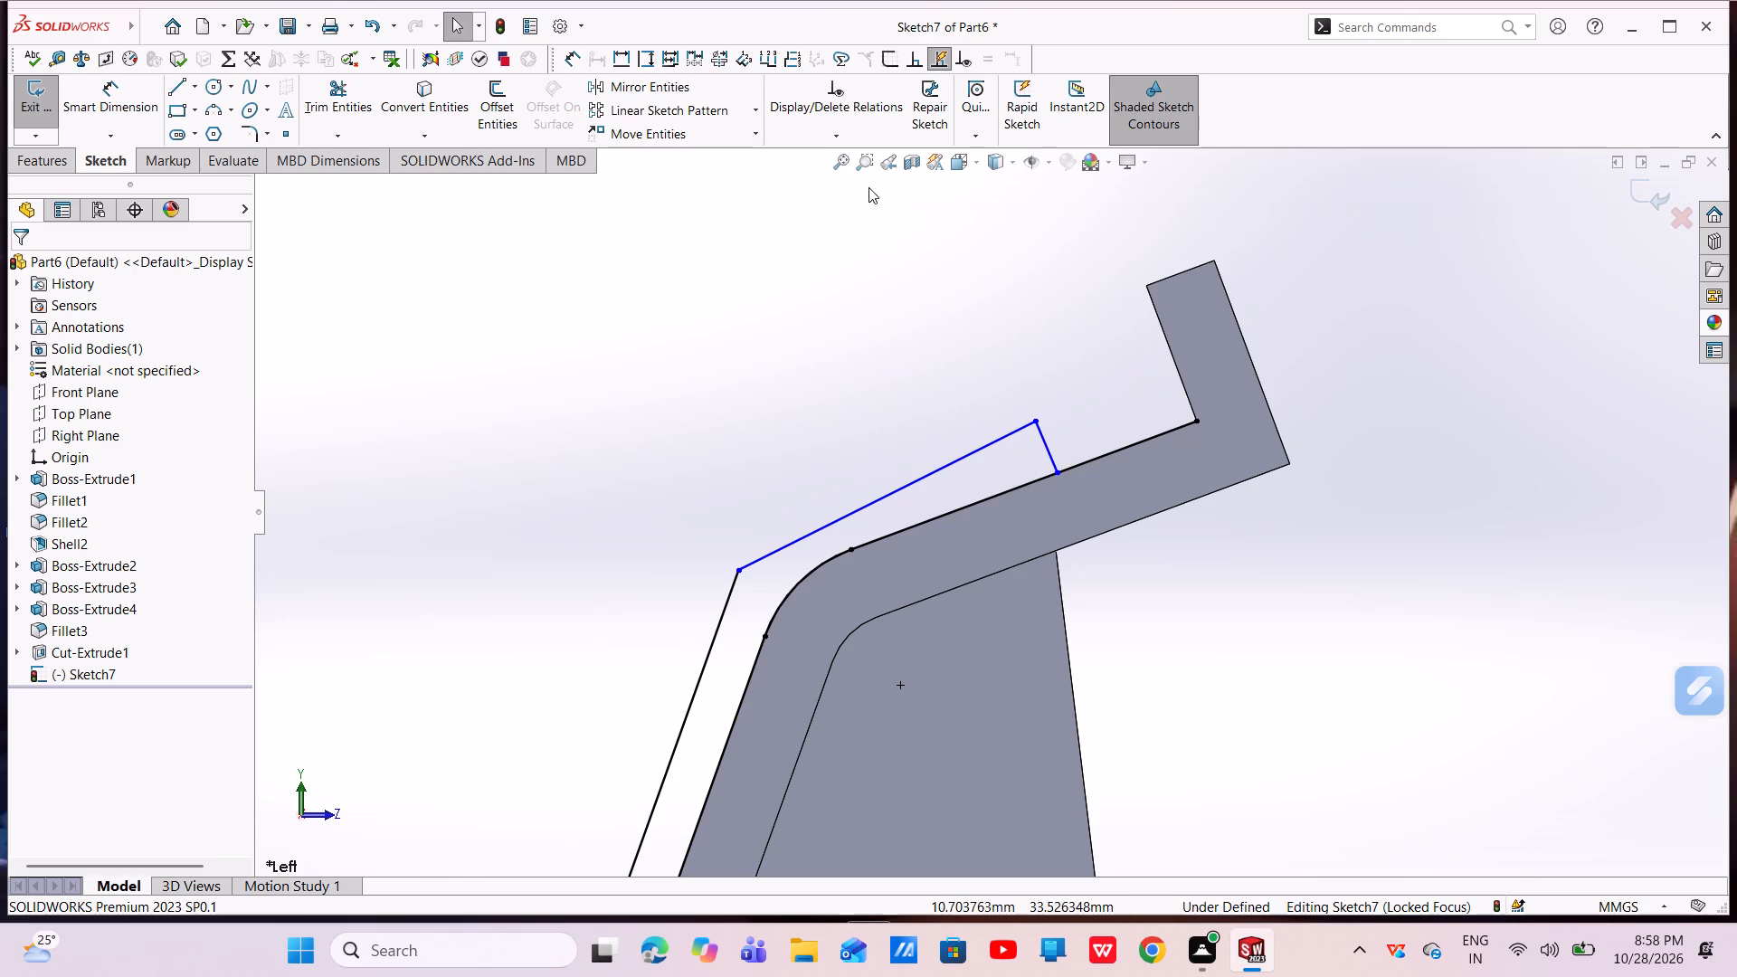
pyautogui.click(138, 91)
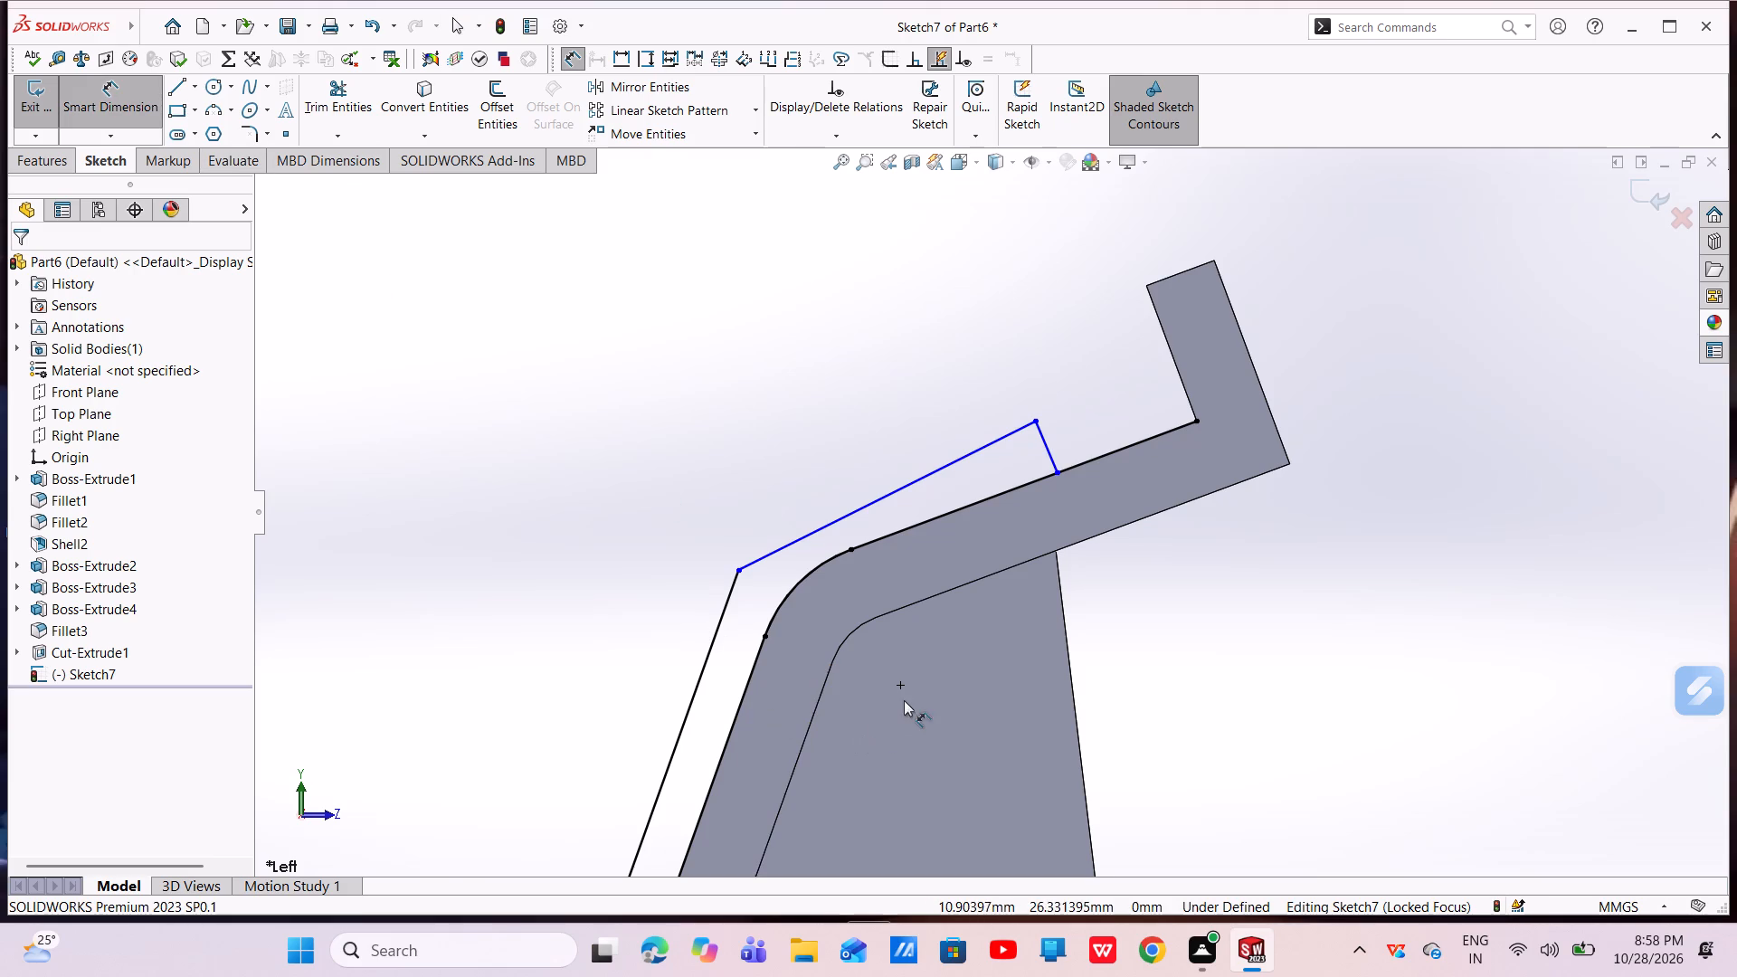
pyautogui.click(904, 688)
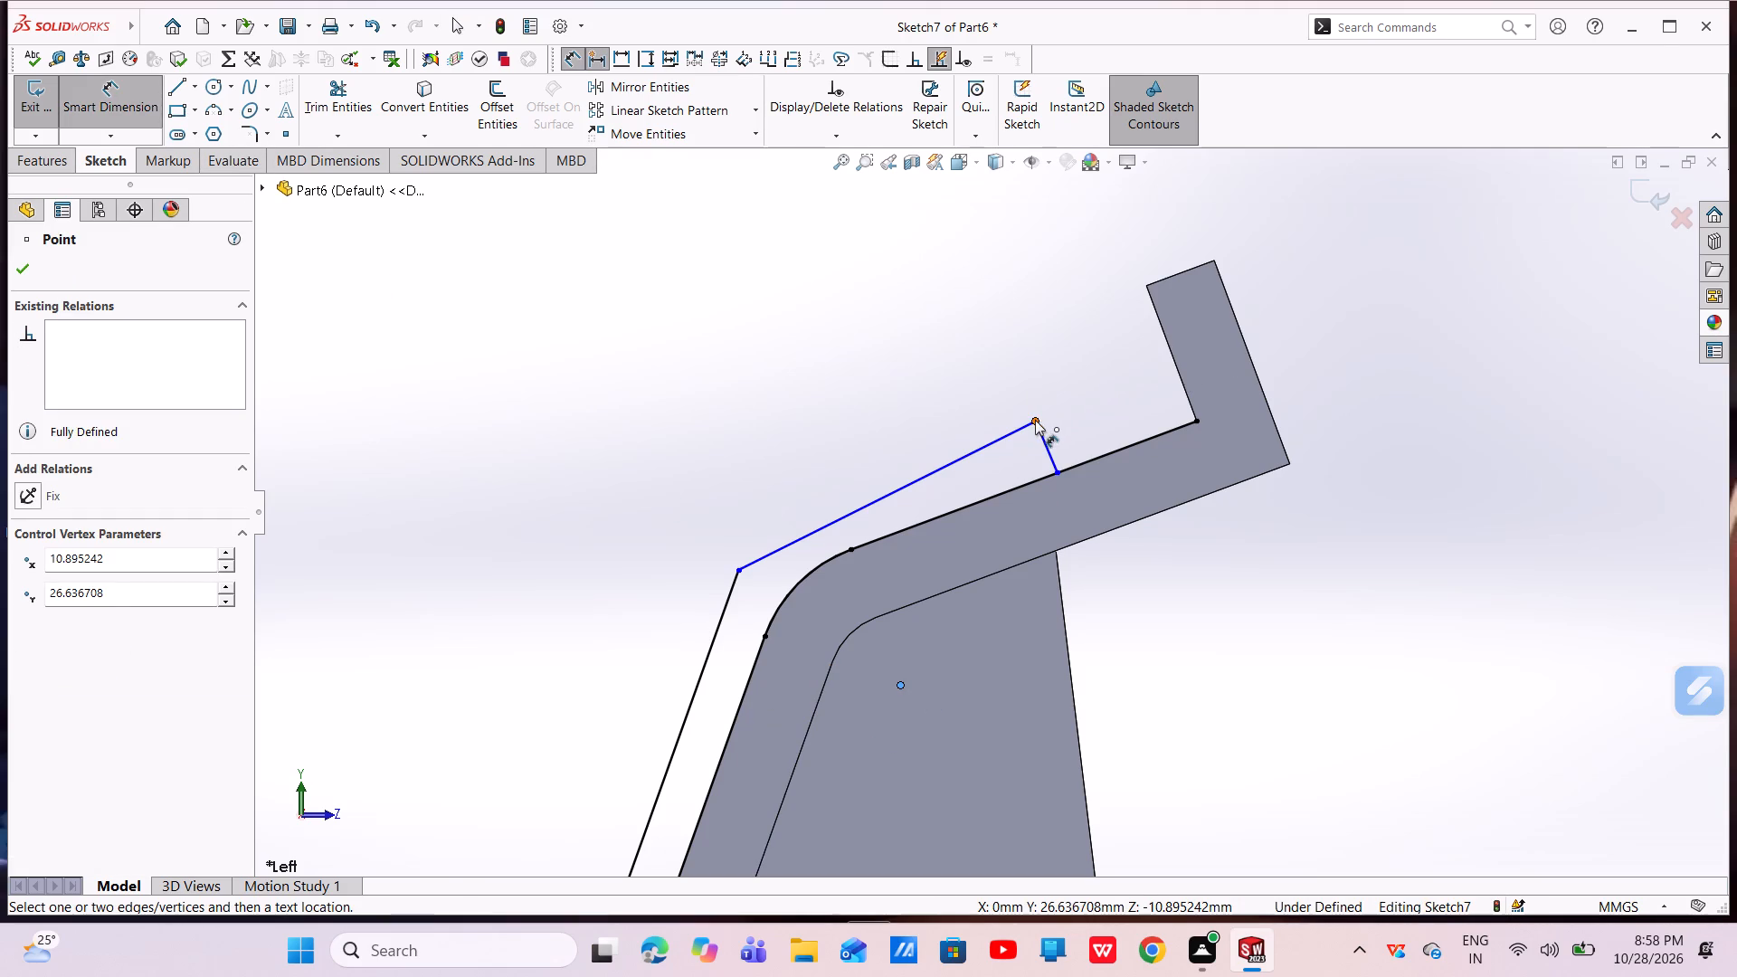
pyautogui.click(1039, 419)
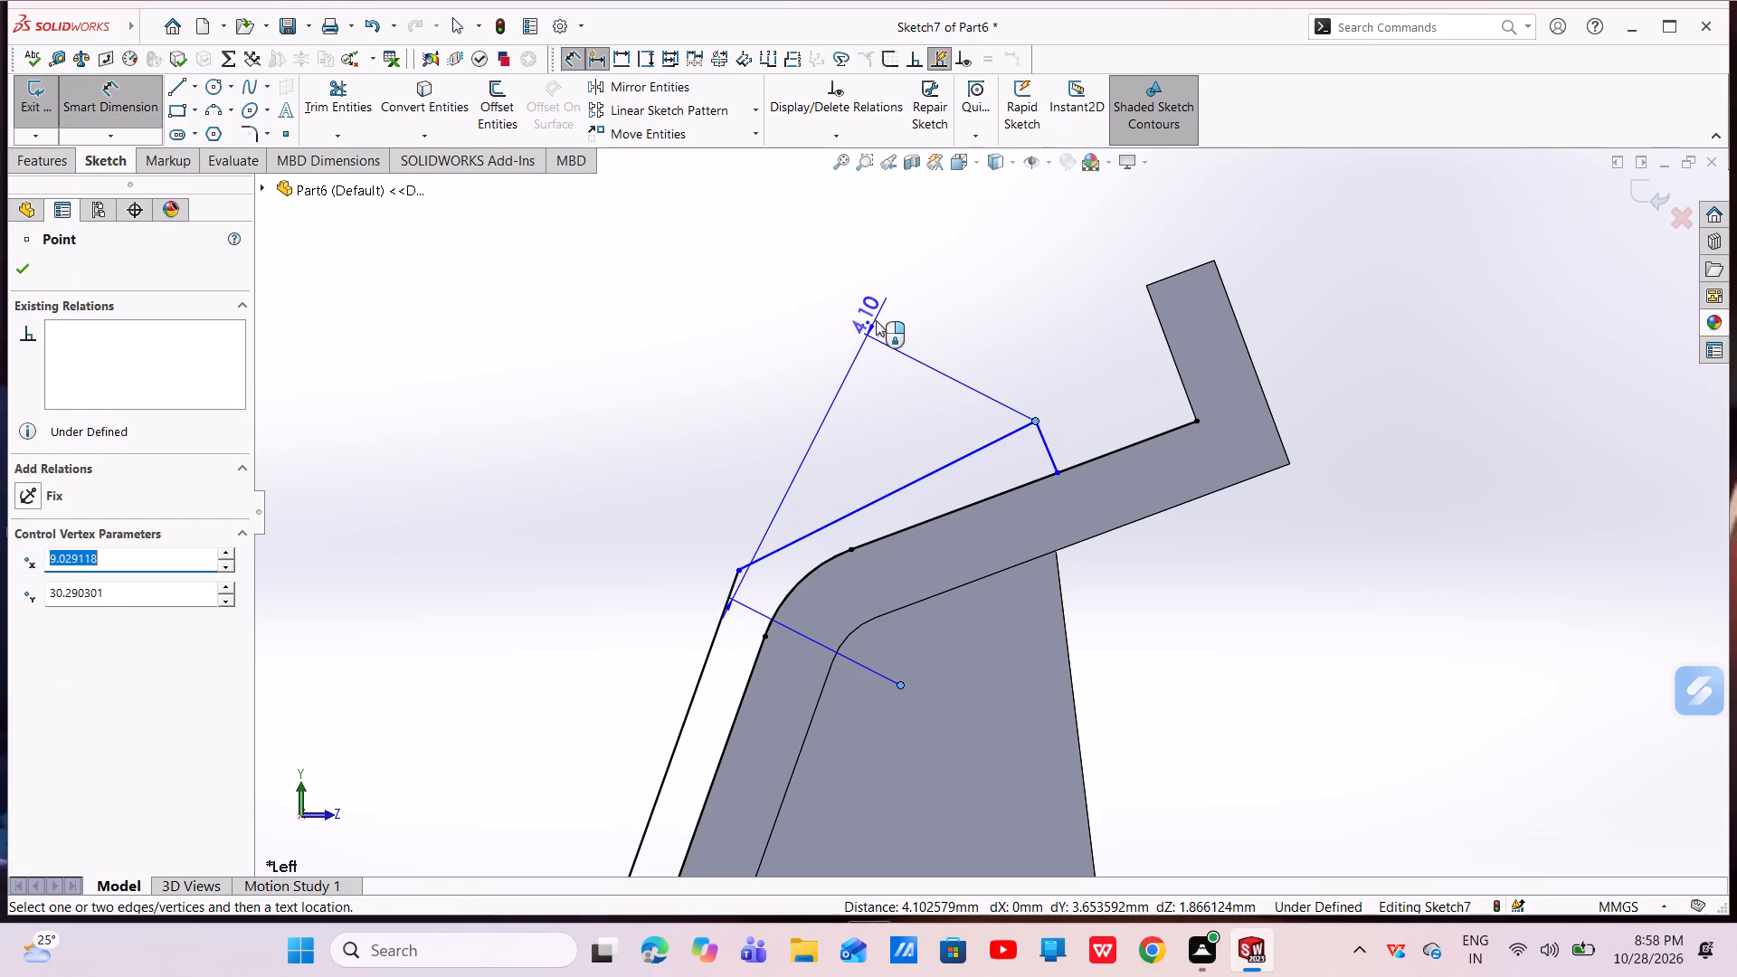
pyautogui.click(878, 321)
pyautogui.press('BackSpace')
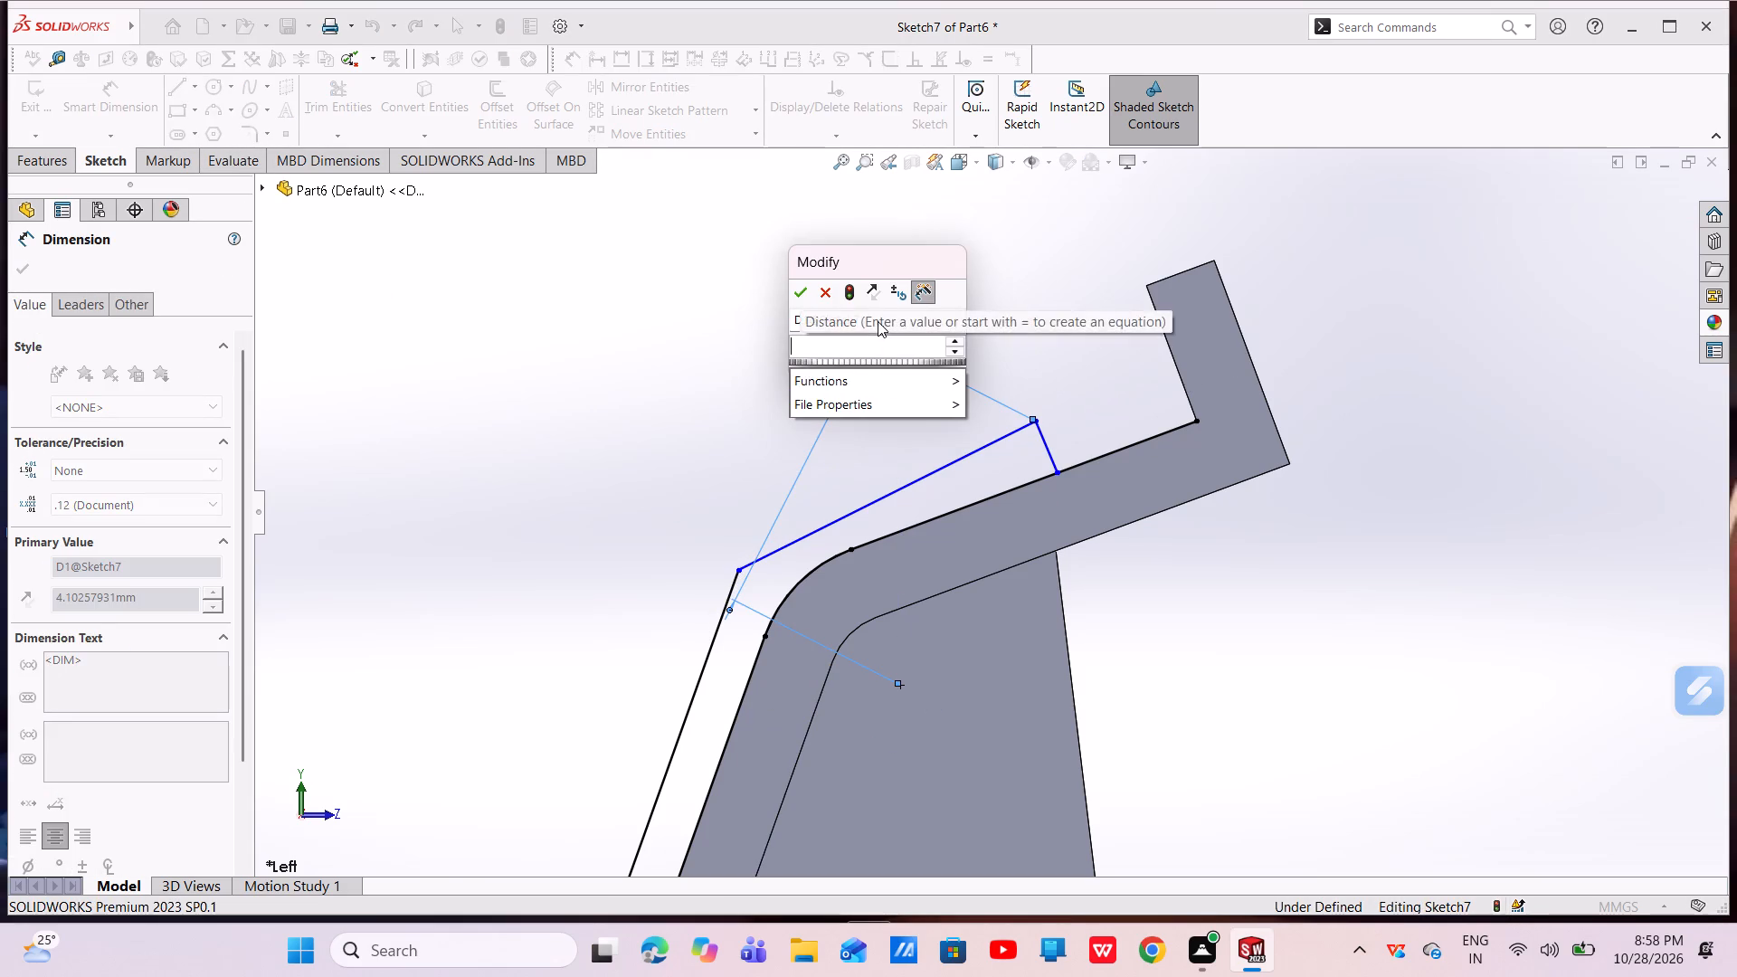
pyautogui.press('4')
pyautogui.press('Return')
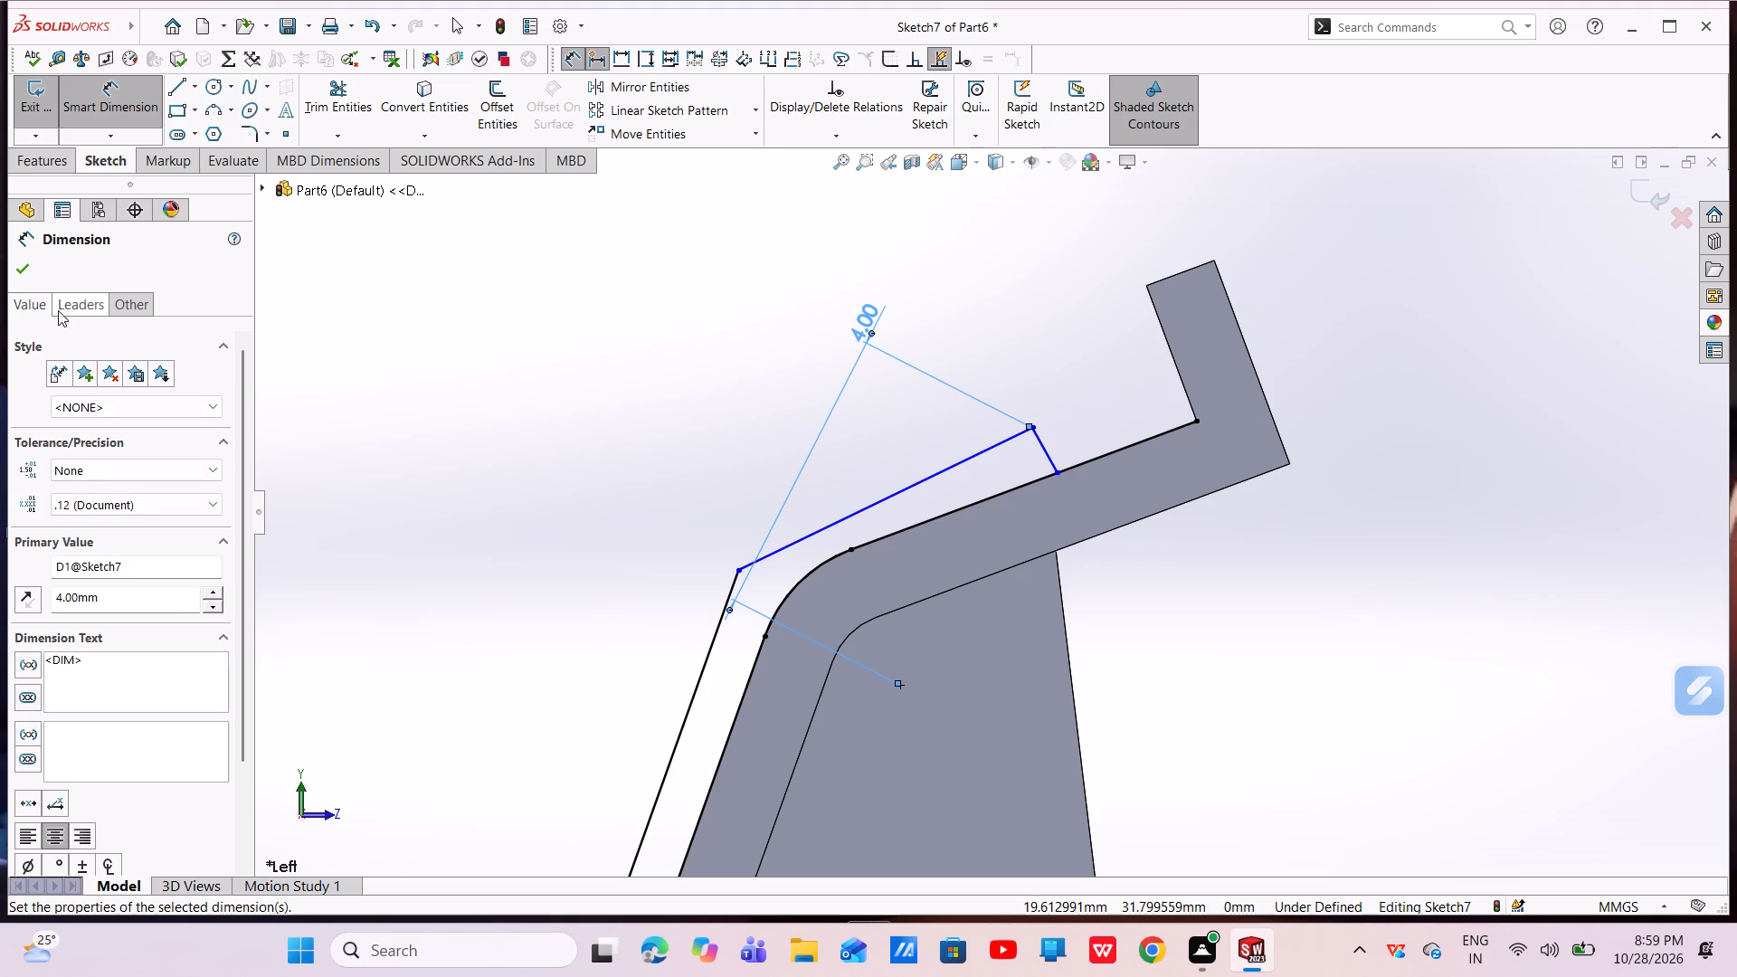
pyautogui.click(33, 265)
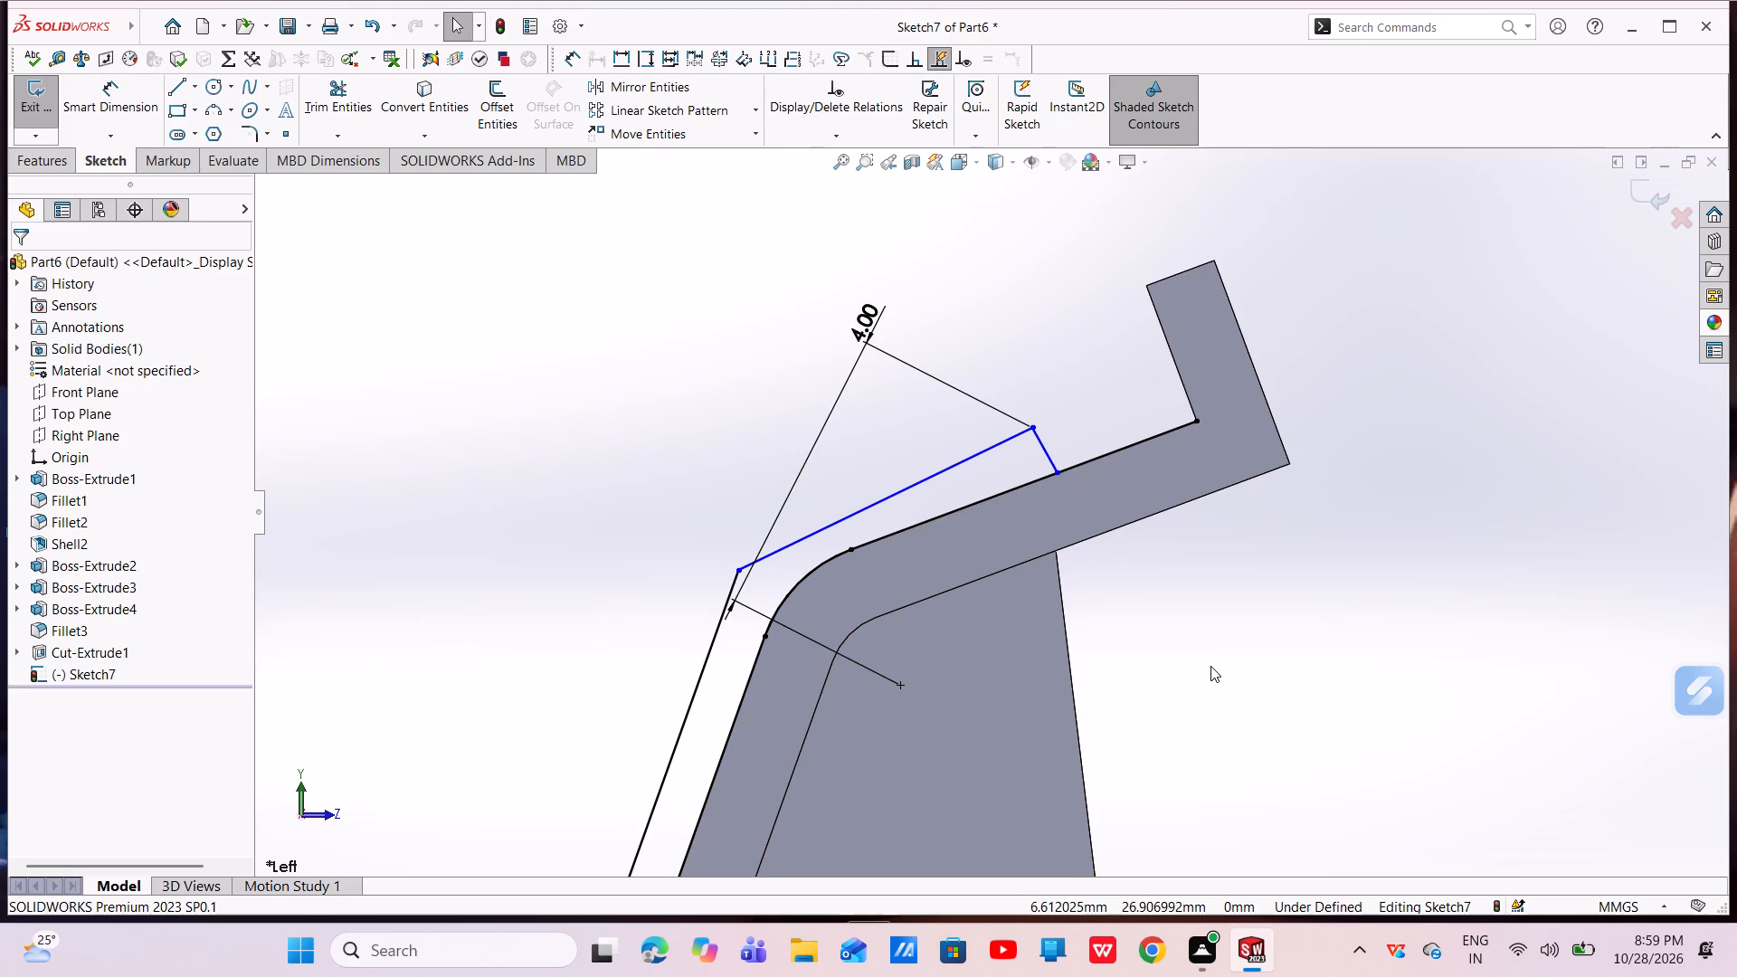
# Dimension the vertical distance from the bend arc's centre point to the profile's outer lower corner as 4 mm.
pyautogui.scroll(3, 932, 724)
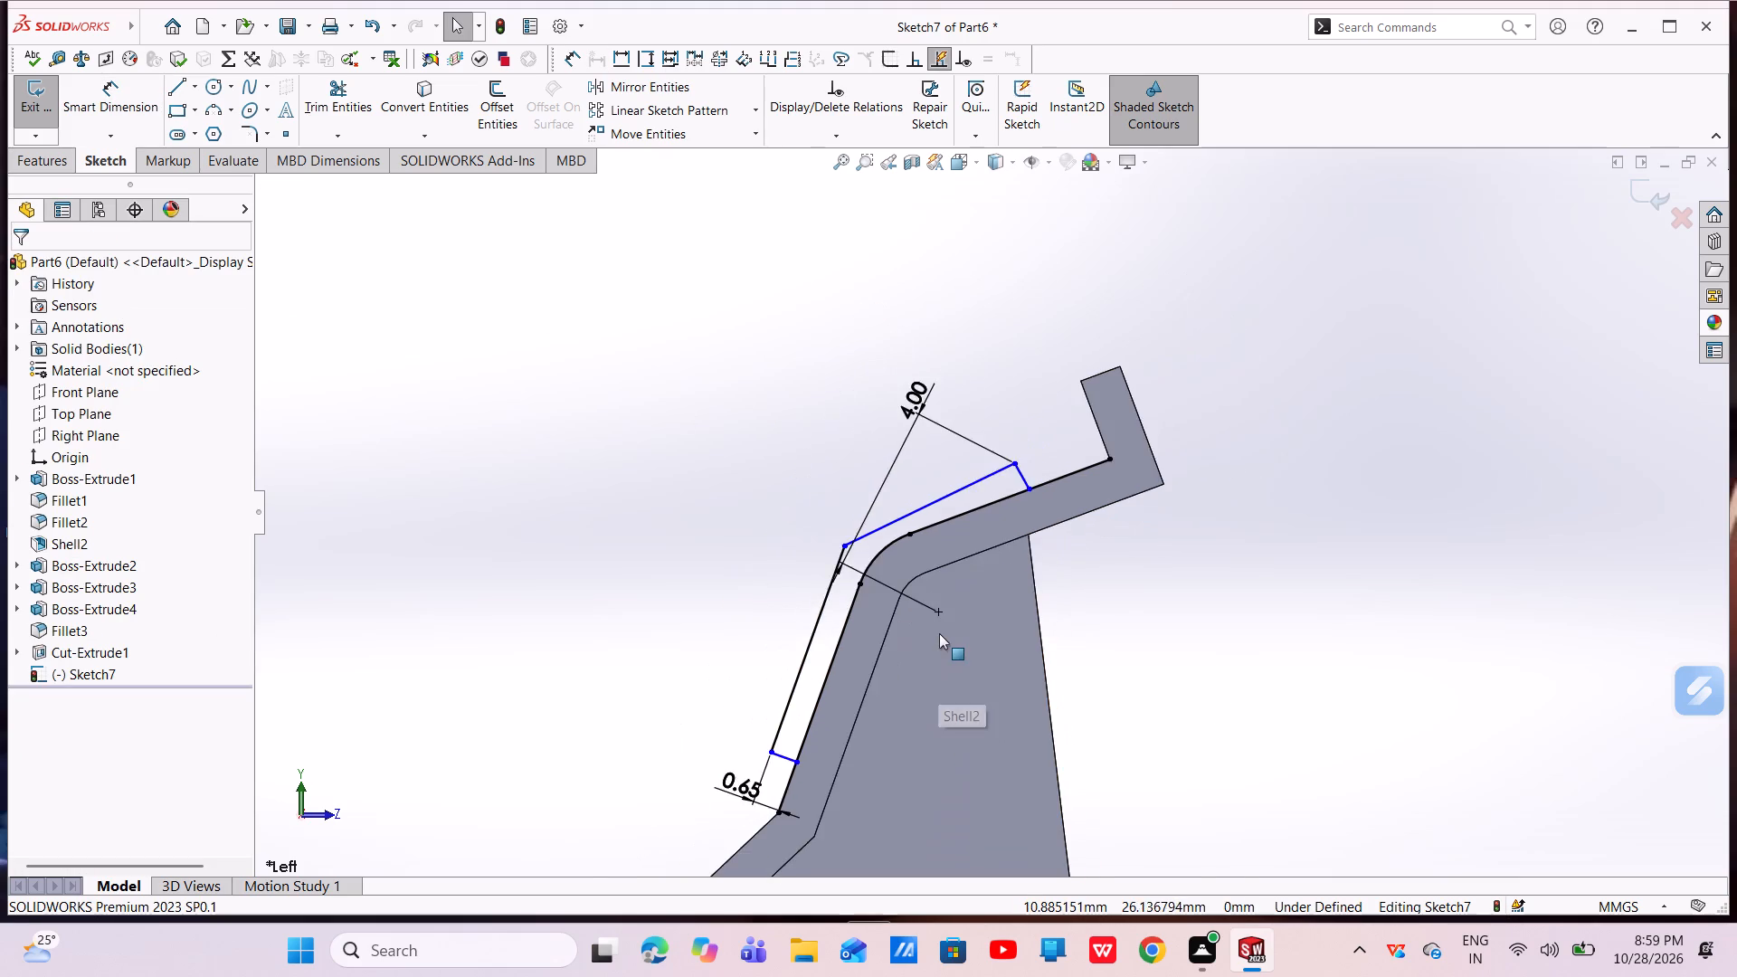
pyautogui.scroll(-4, 939, 633)
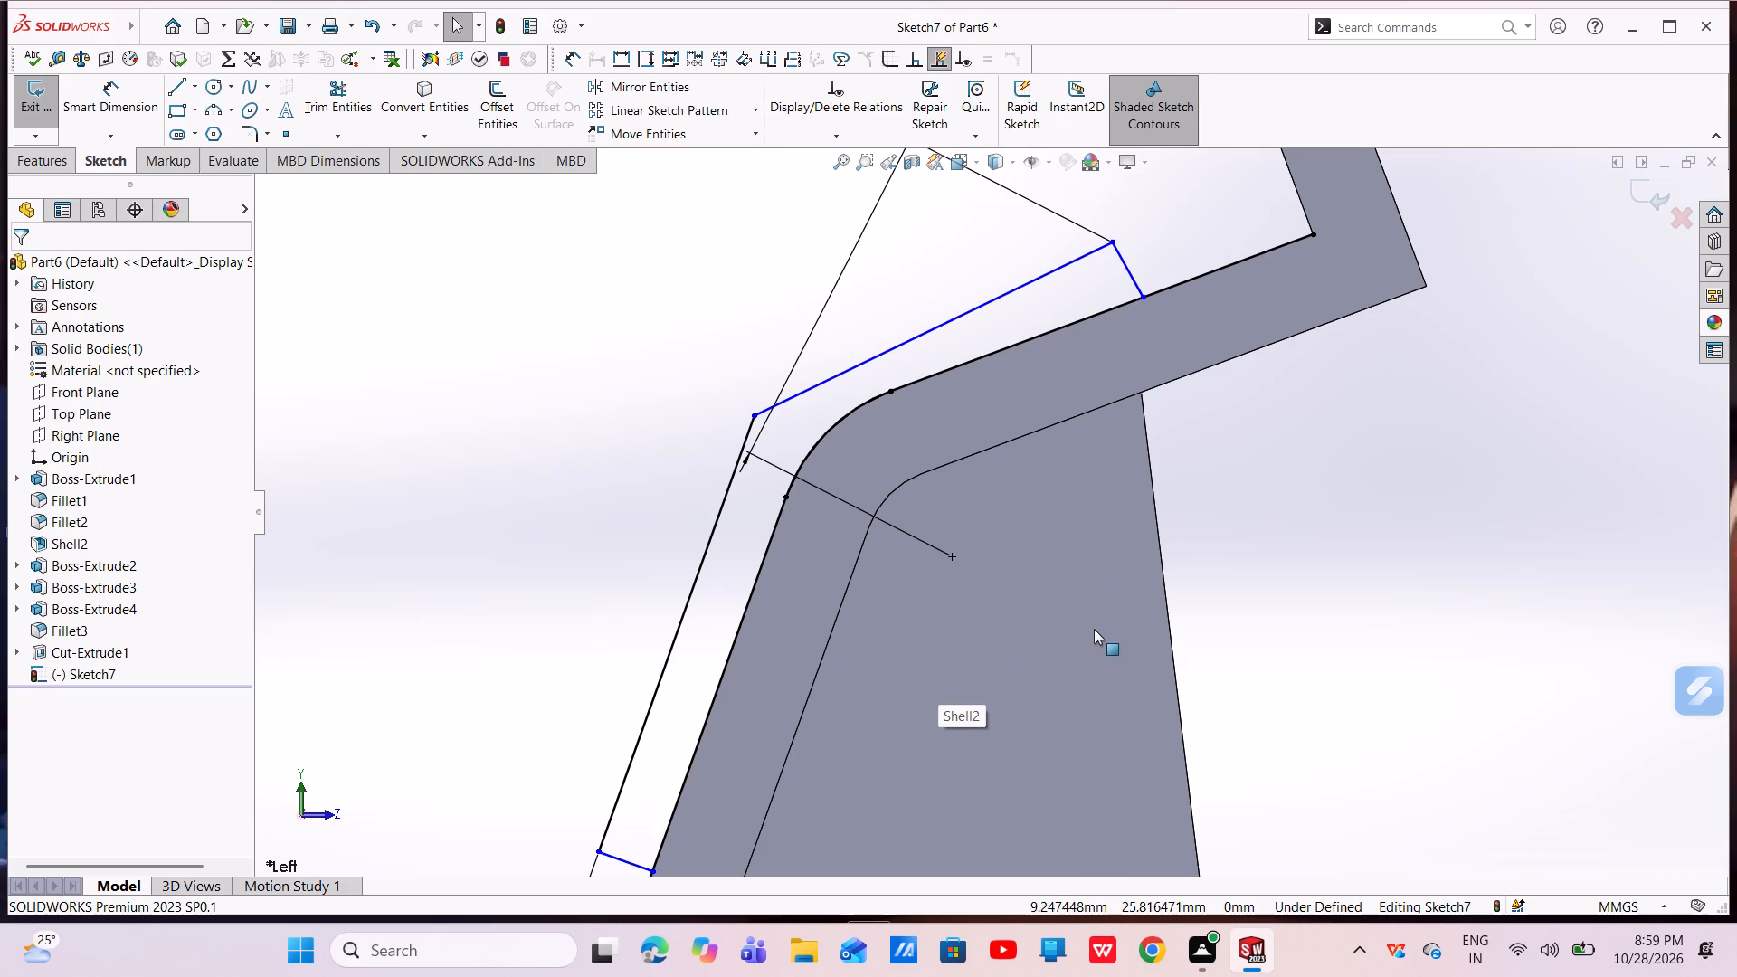
pyautogui.scroll(4, 1092, 633)
pyautogui.scroll(-3, 1030, 684)
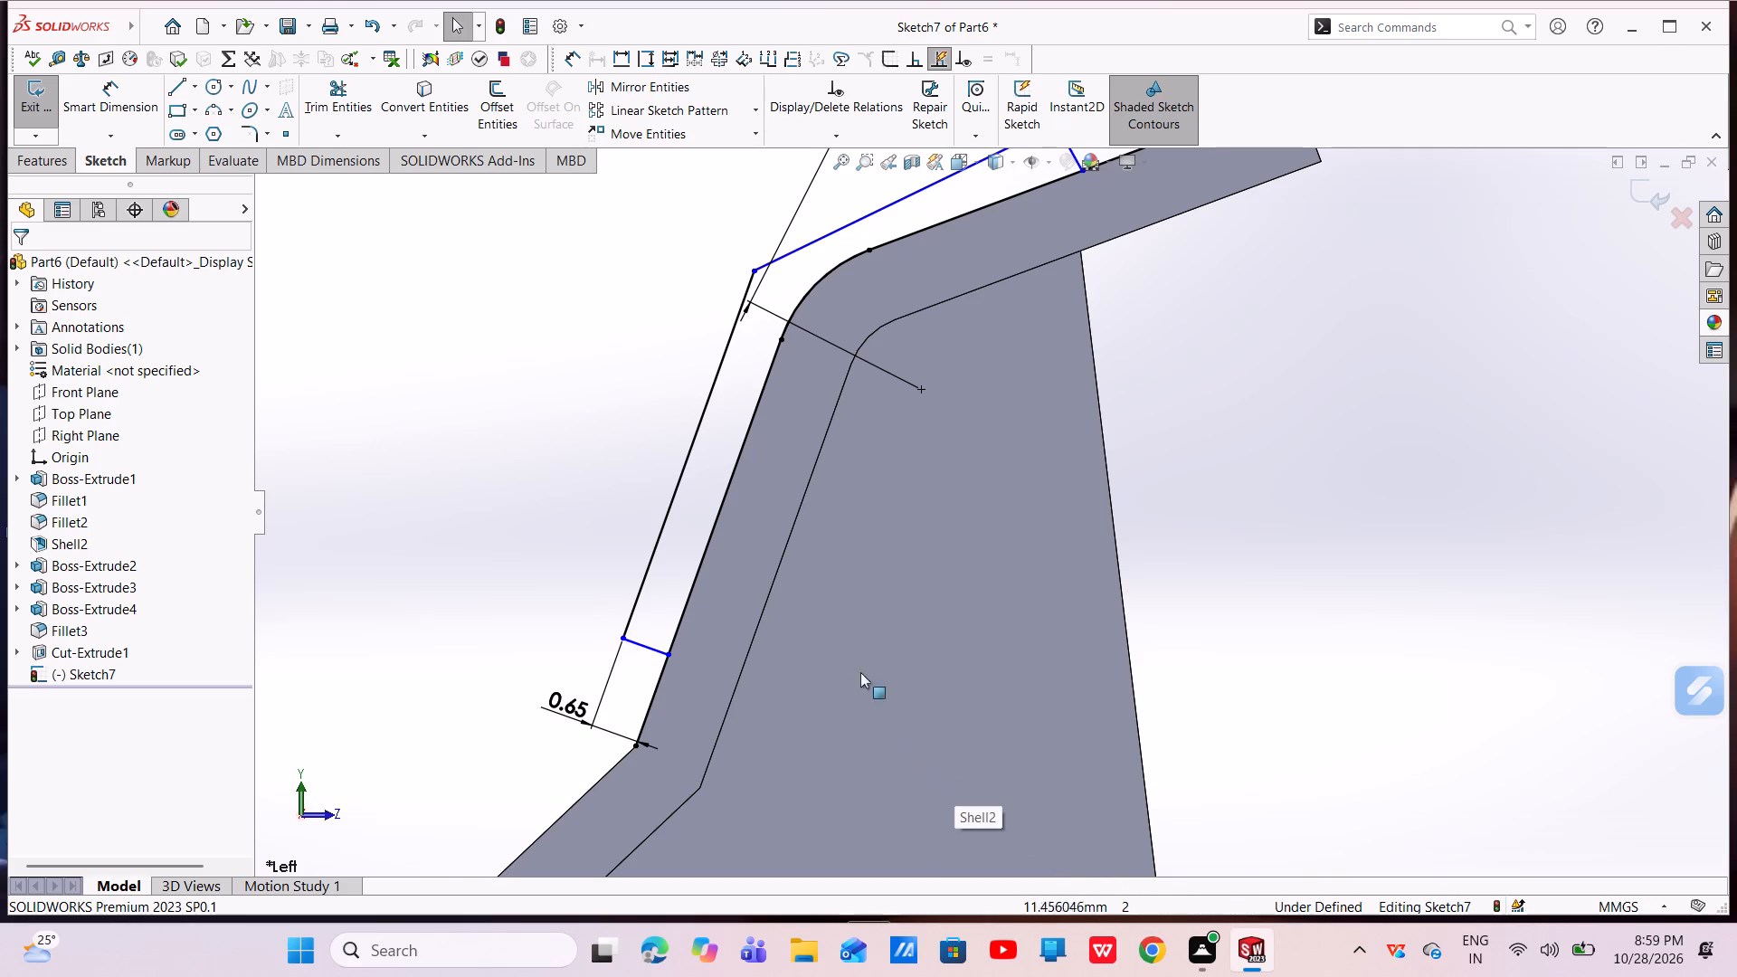
pyautogui.click(140, 91)
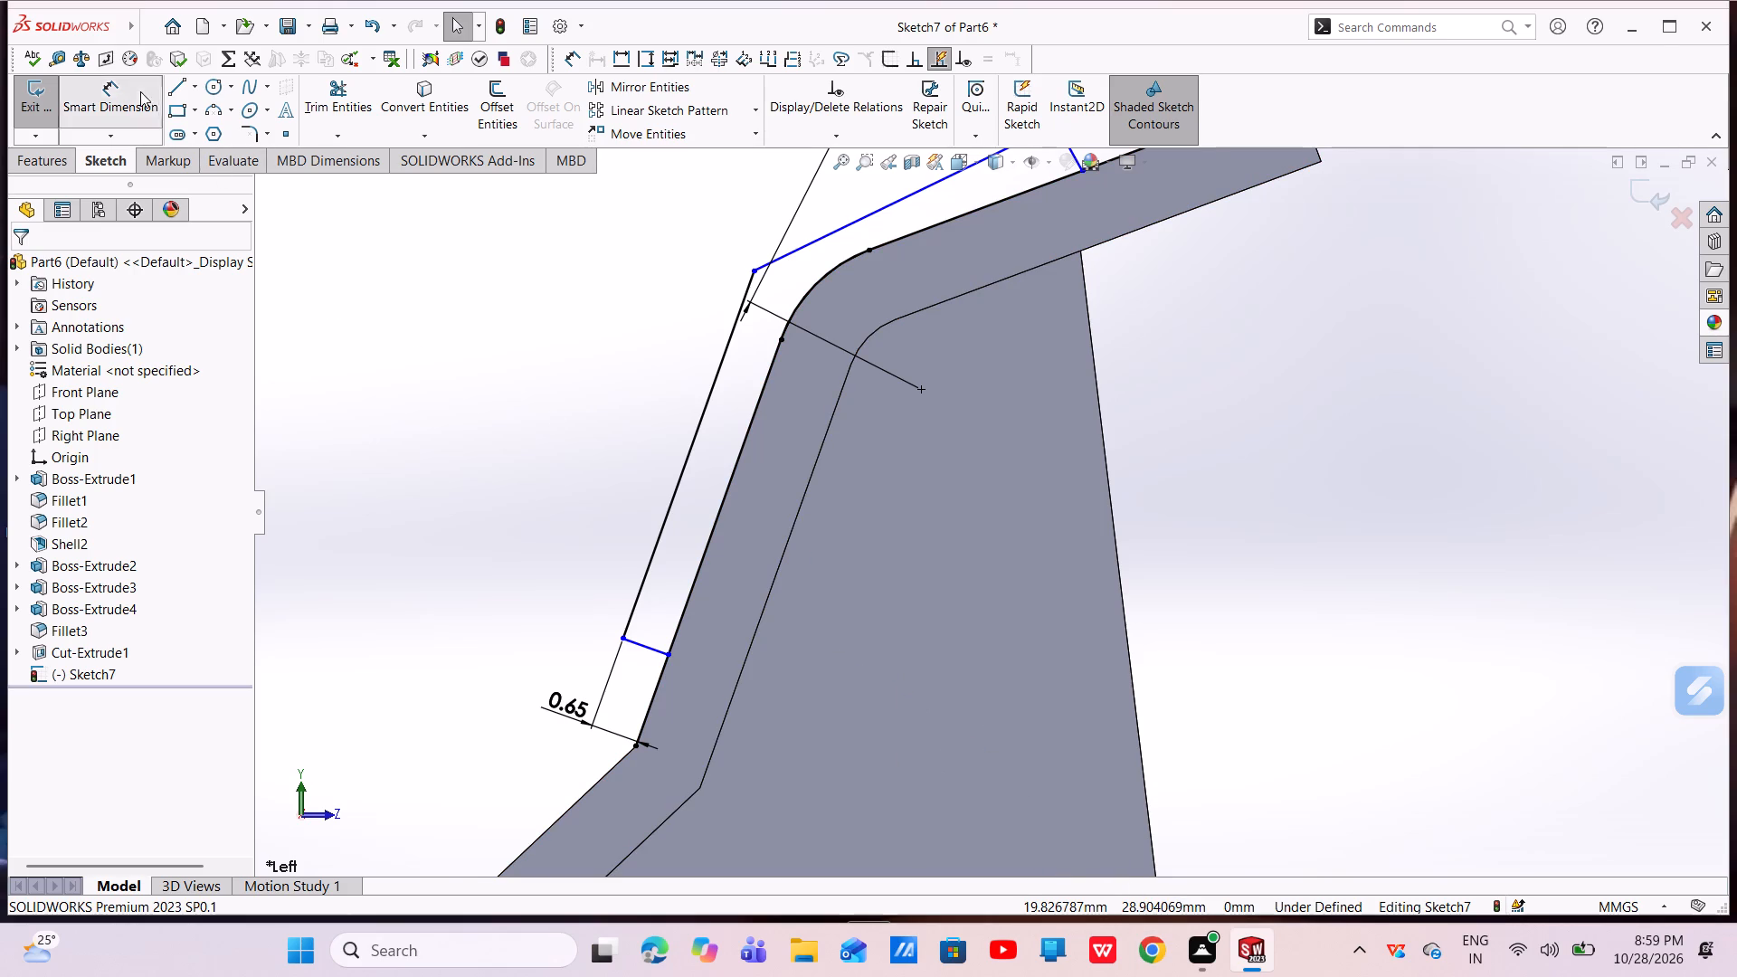
pyautogui.click(922, 394)
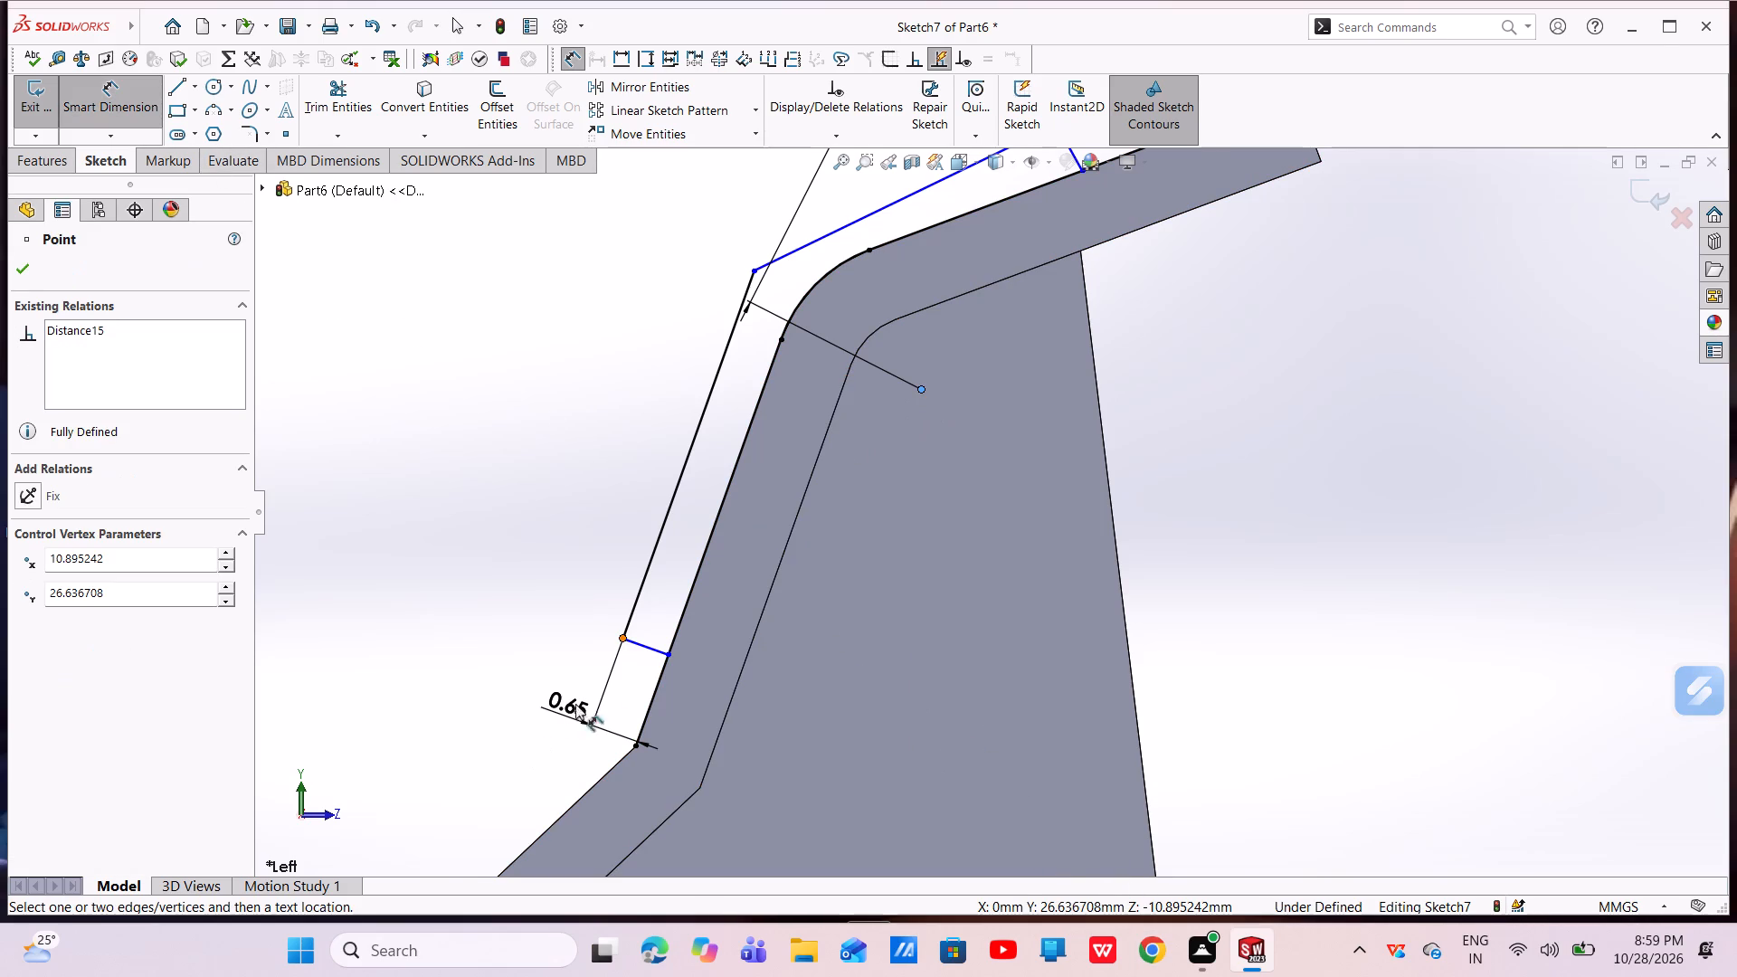
pyautogui.click(621, 637)
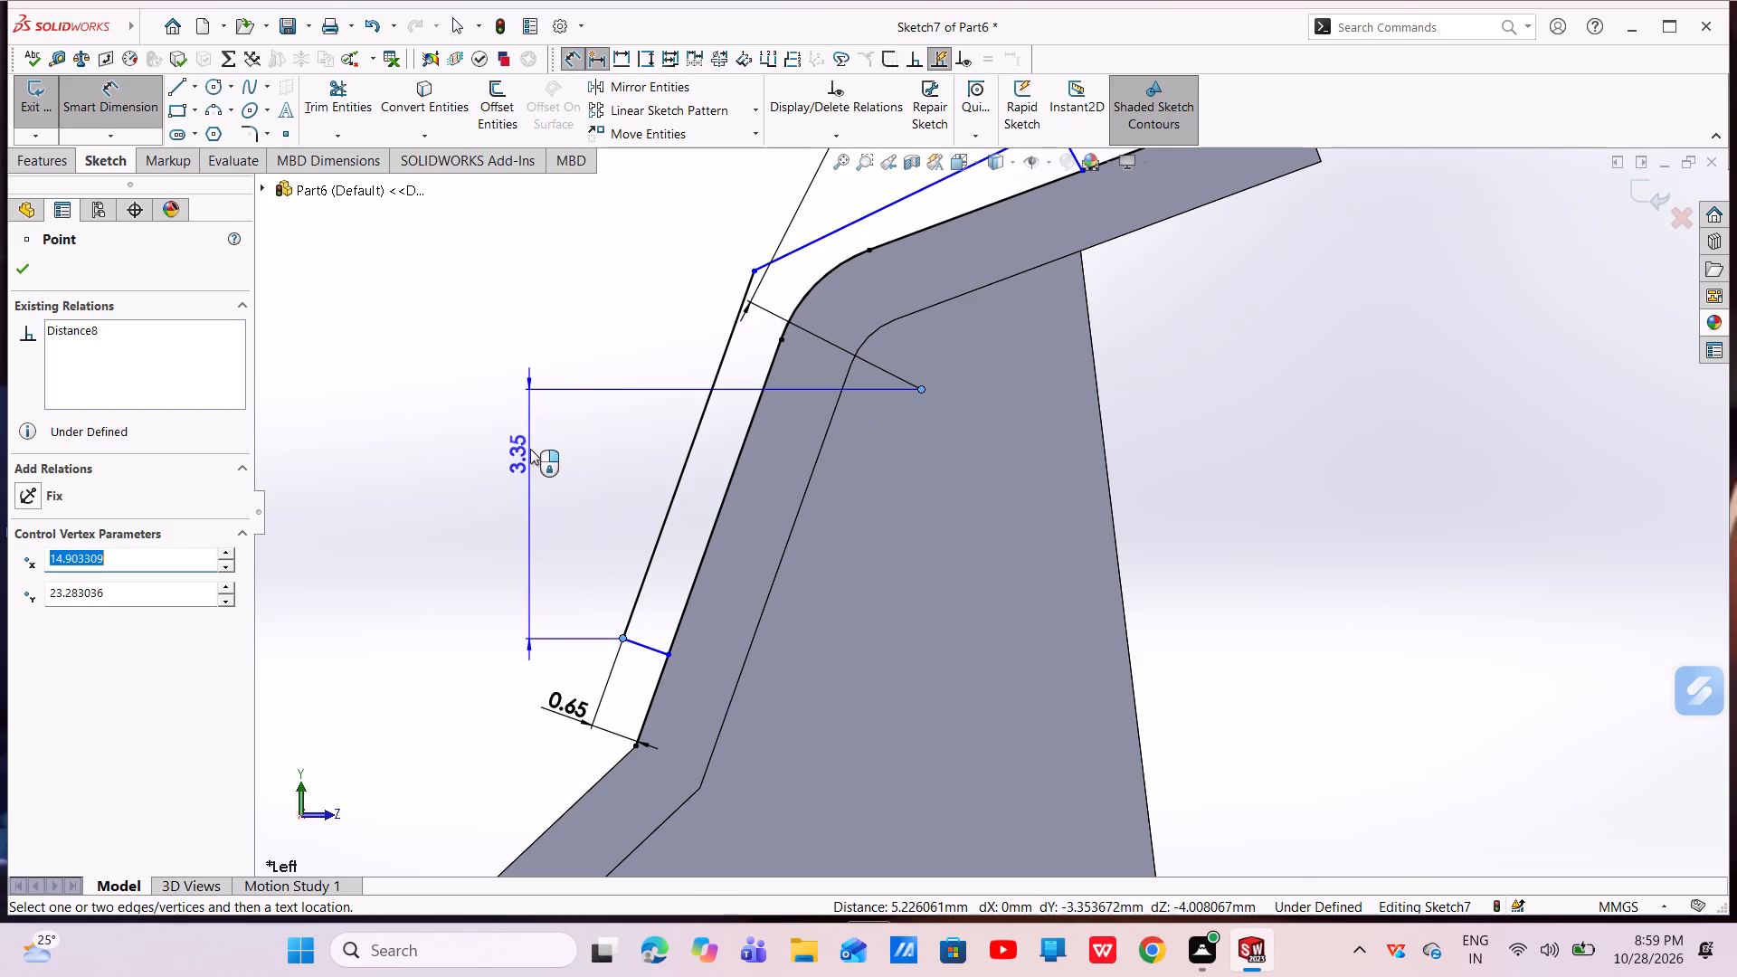
pyautogui.click(524, 445)
pyautogui.press('BackSpace')
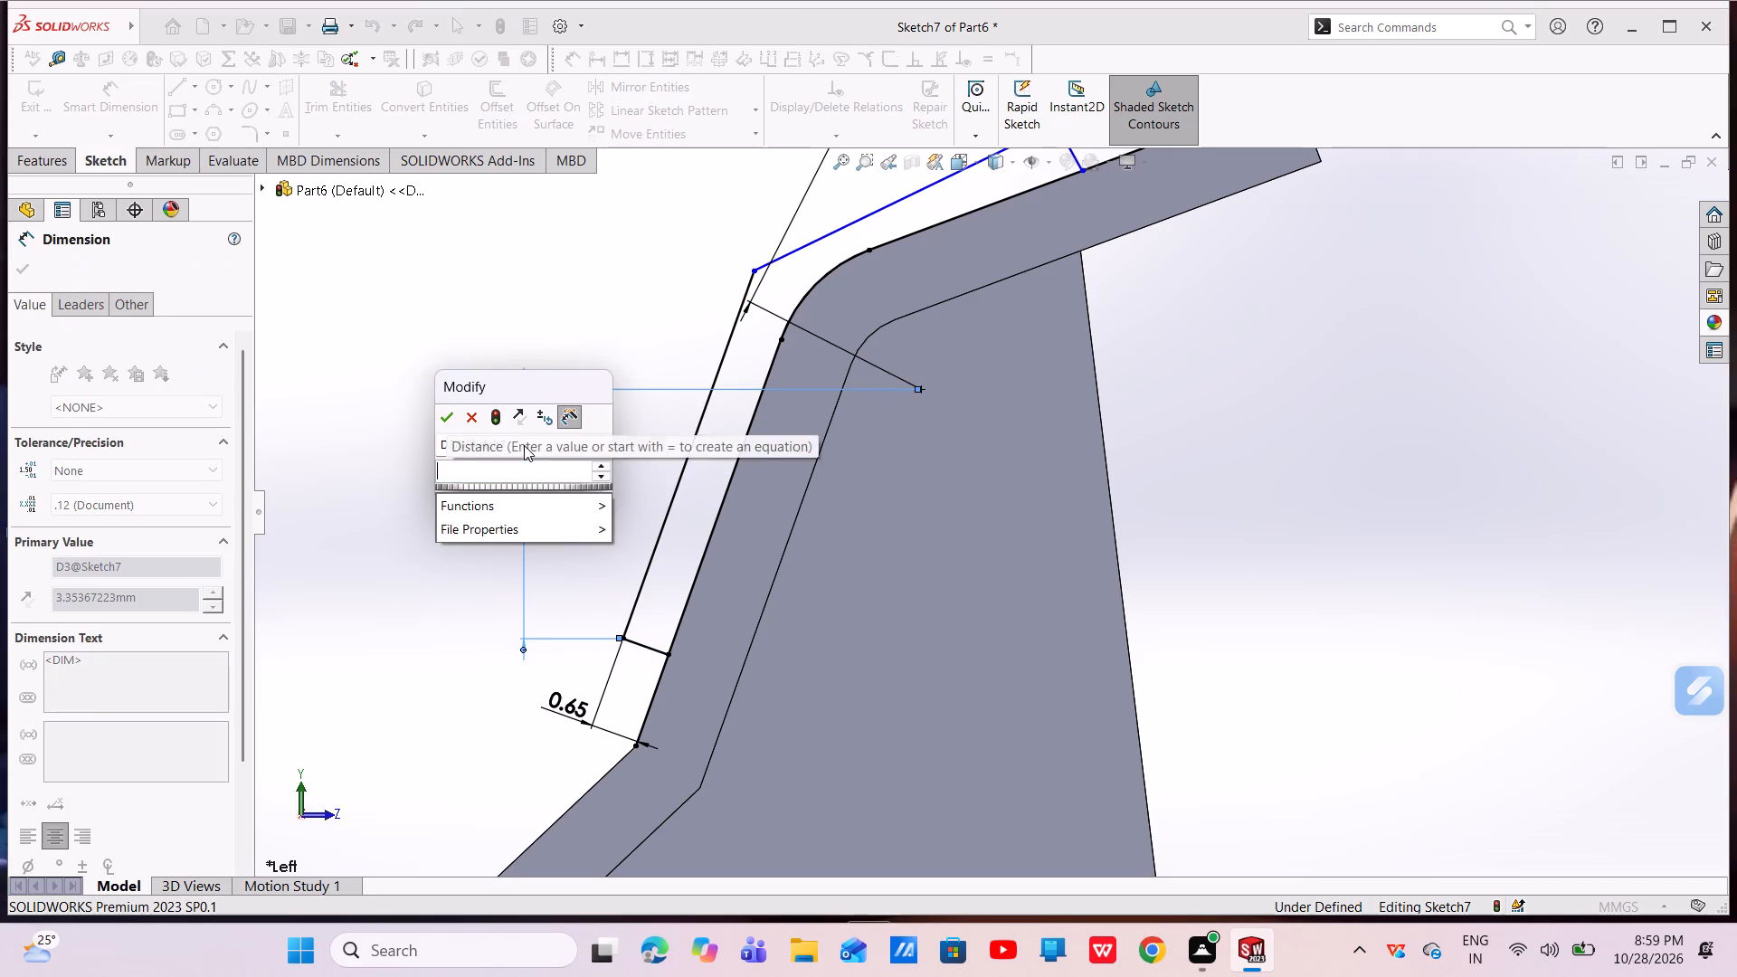
pyautogui.press('4')
pyautogui.press('Return')
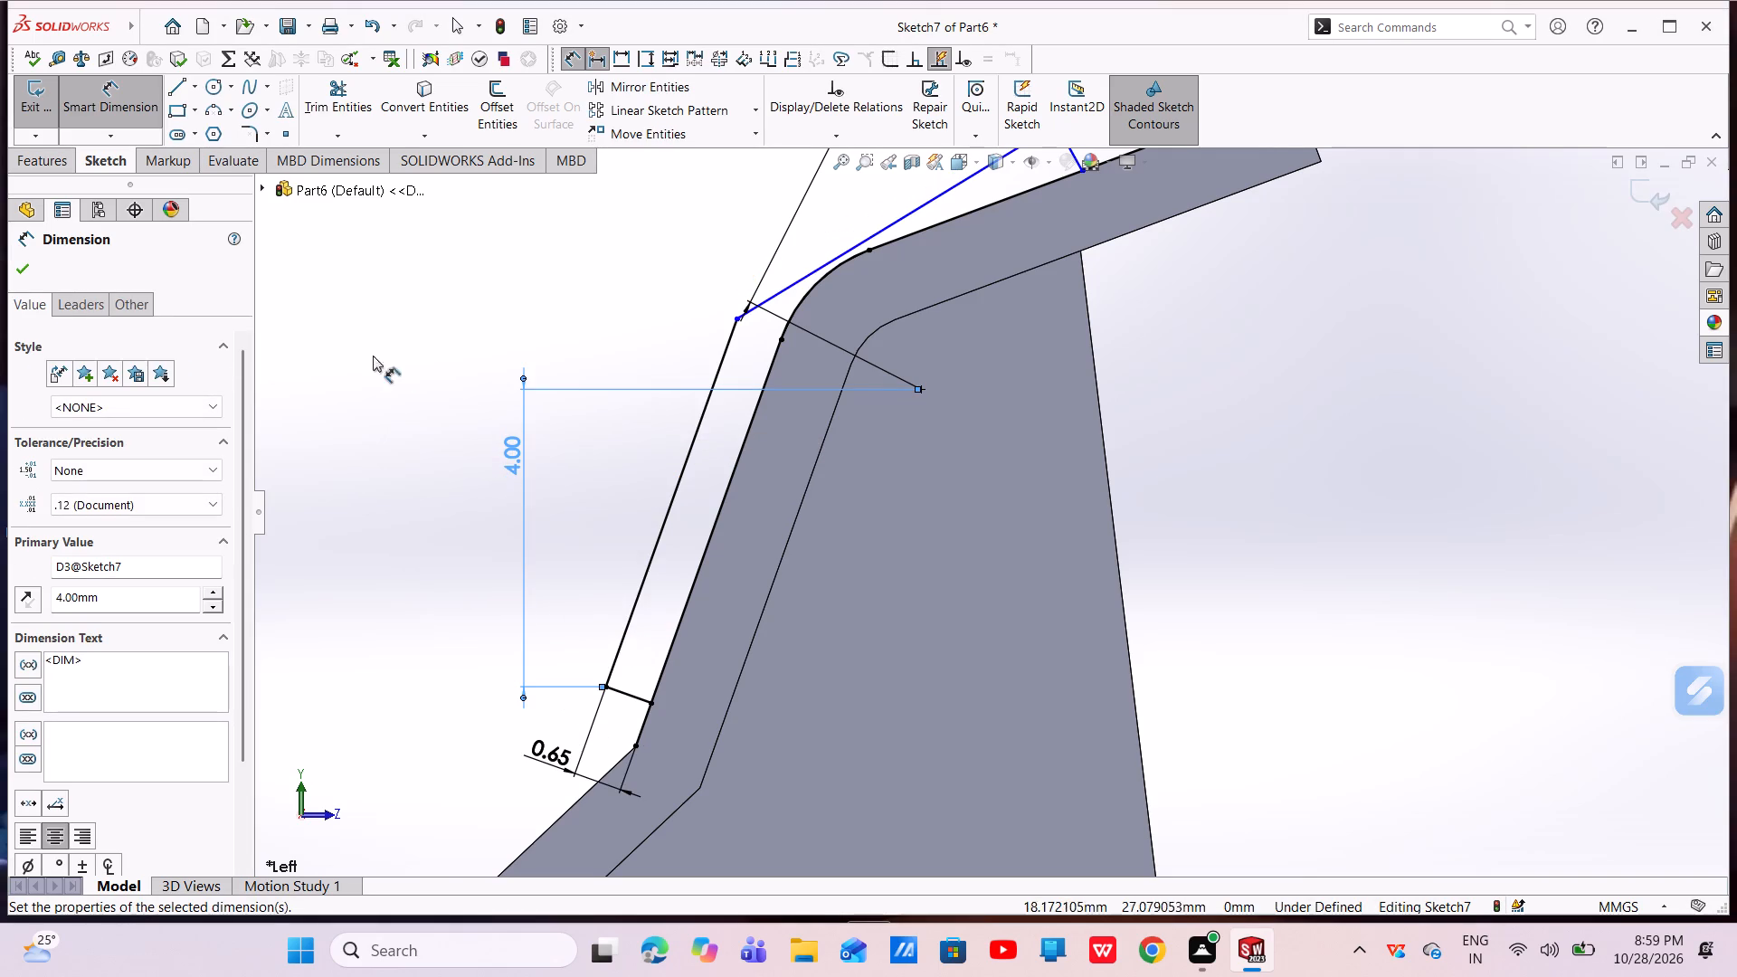
pyautogui.click(23, 270)
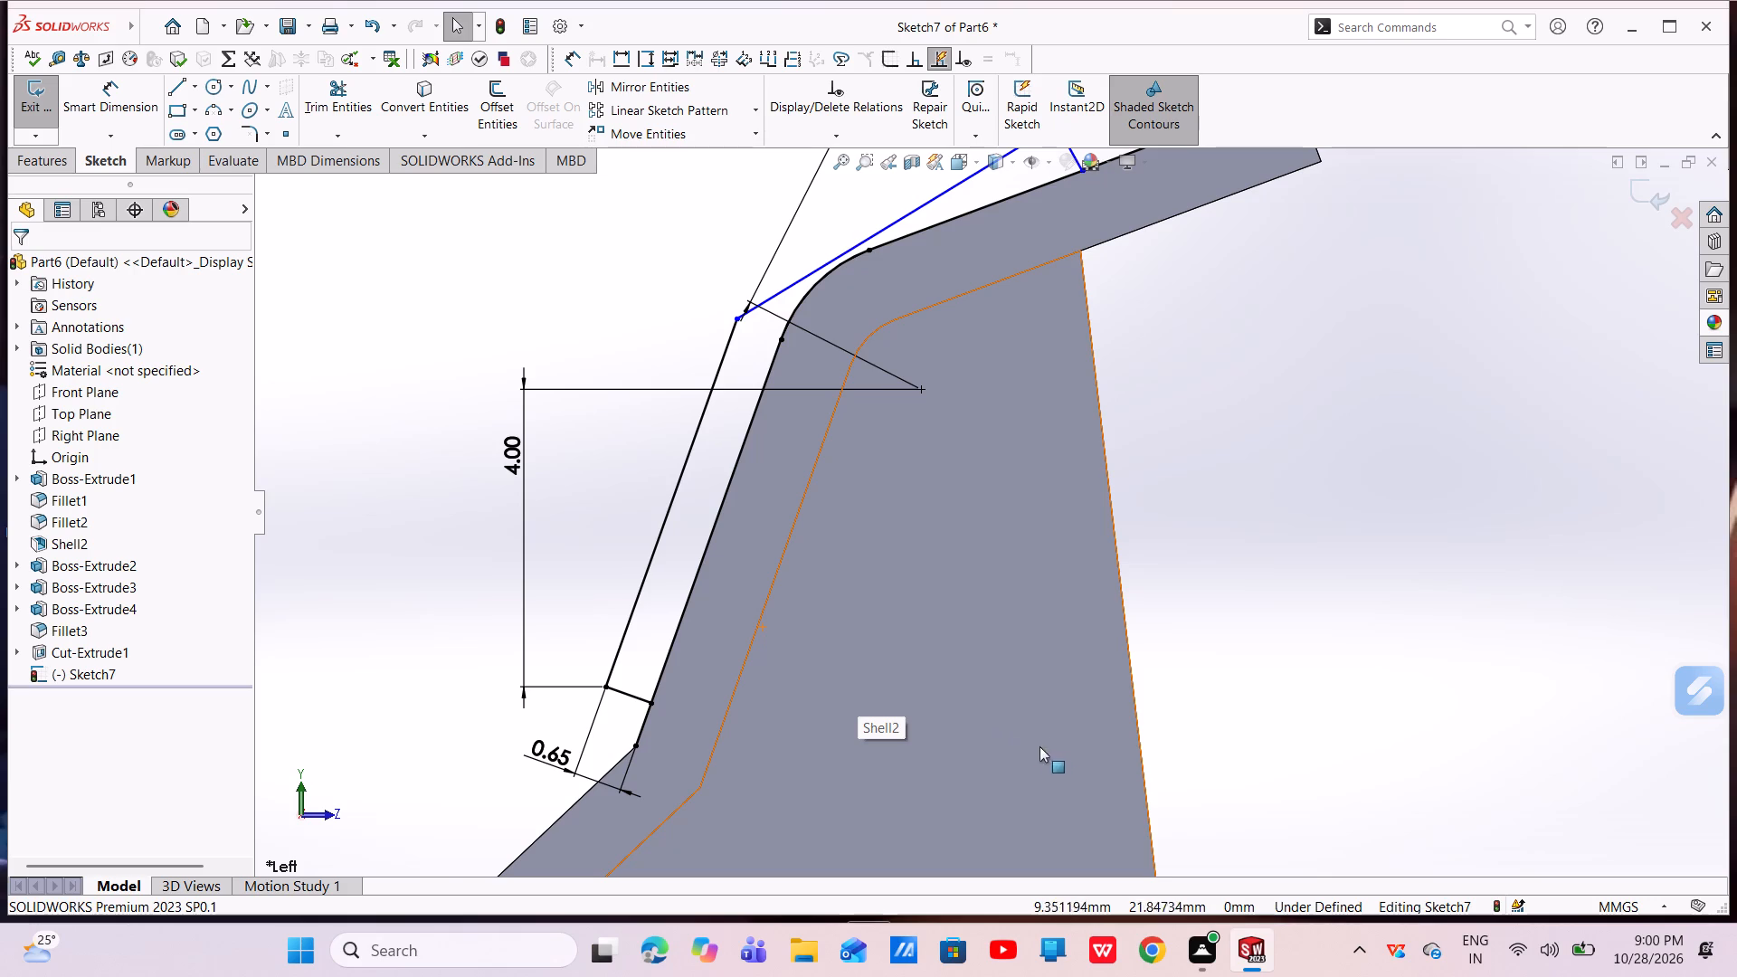
# Move the profile's sloping line outward, clear of the lip bend, so that it is about 3.86 mm long.
pyautogui.scroll(4, 1009, 666)
pyautogui.scroll(-5, 980, 422)
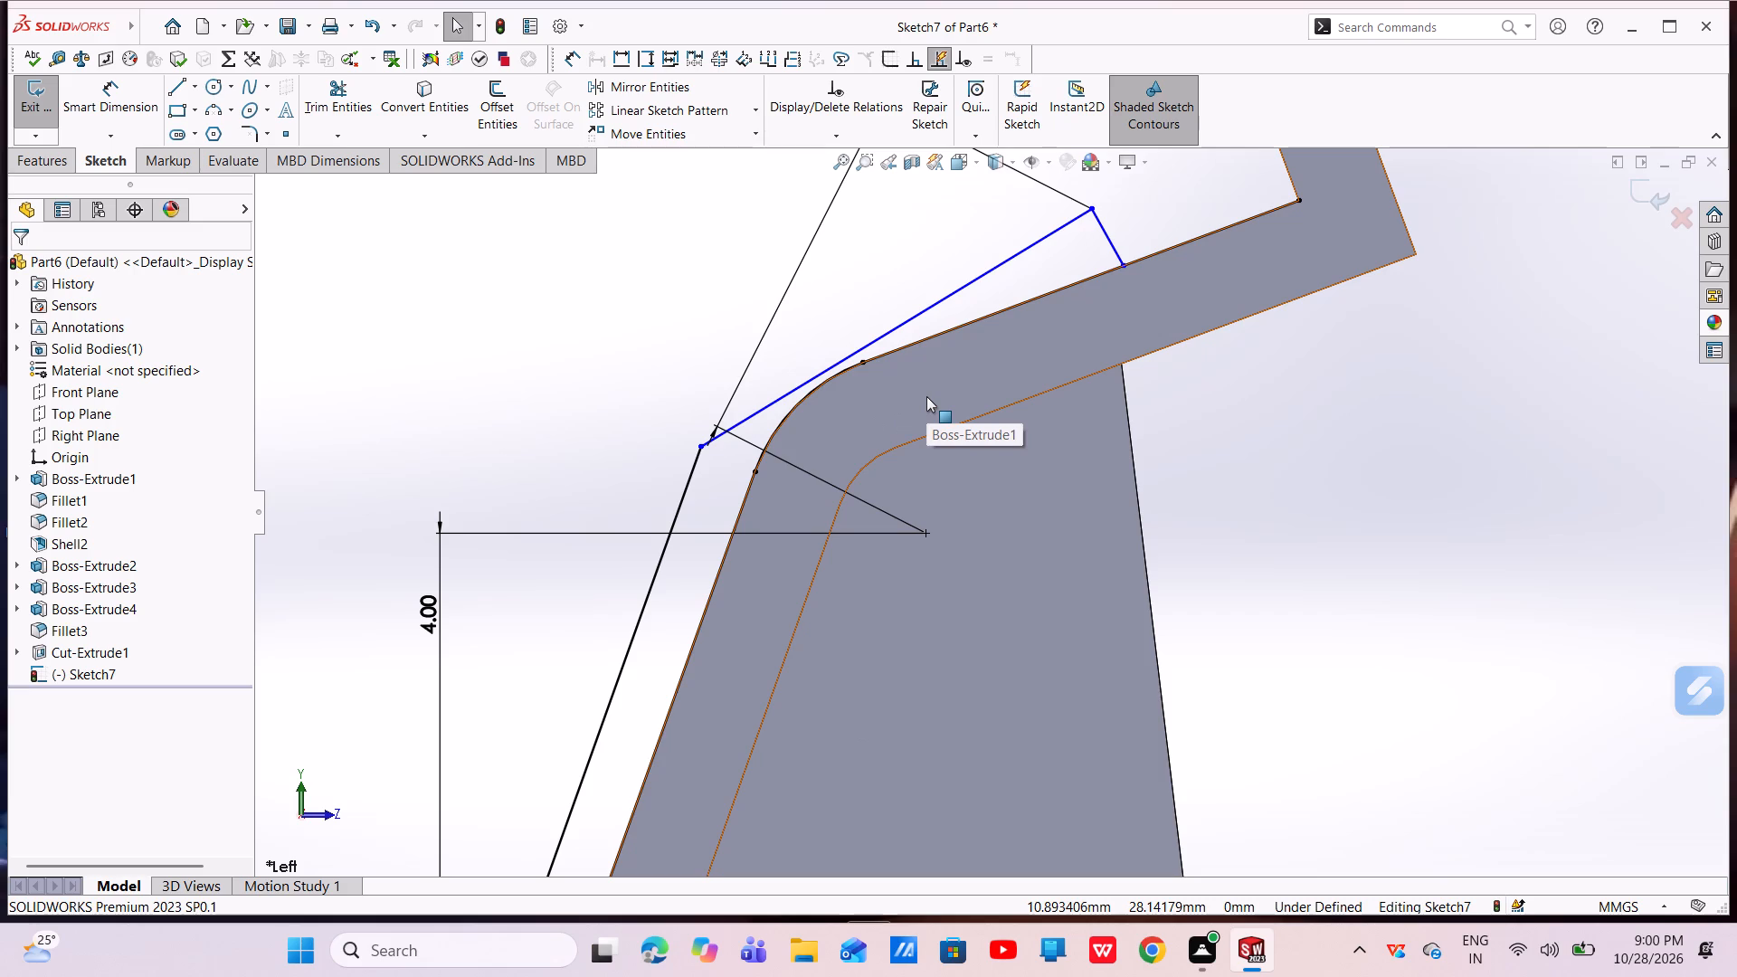
pyautogui.press('Escape')
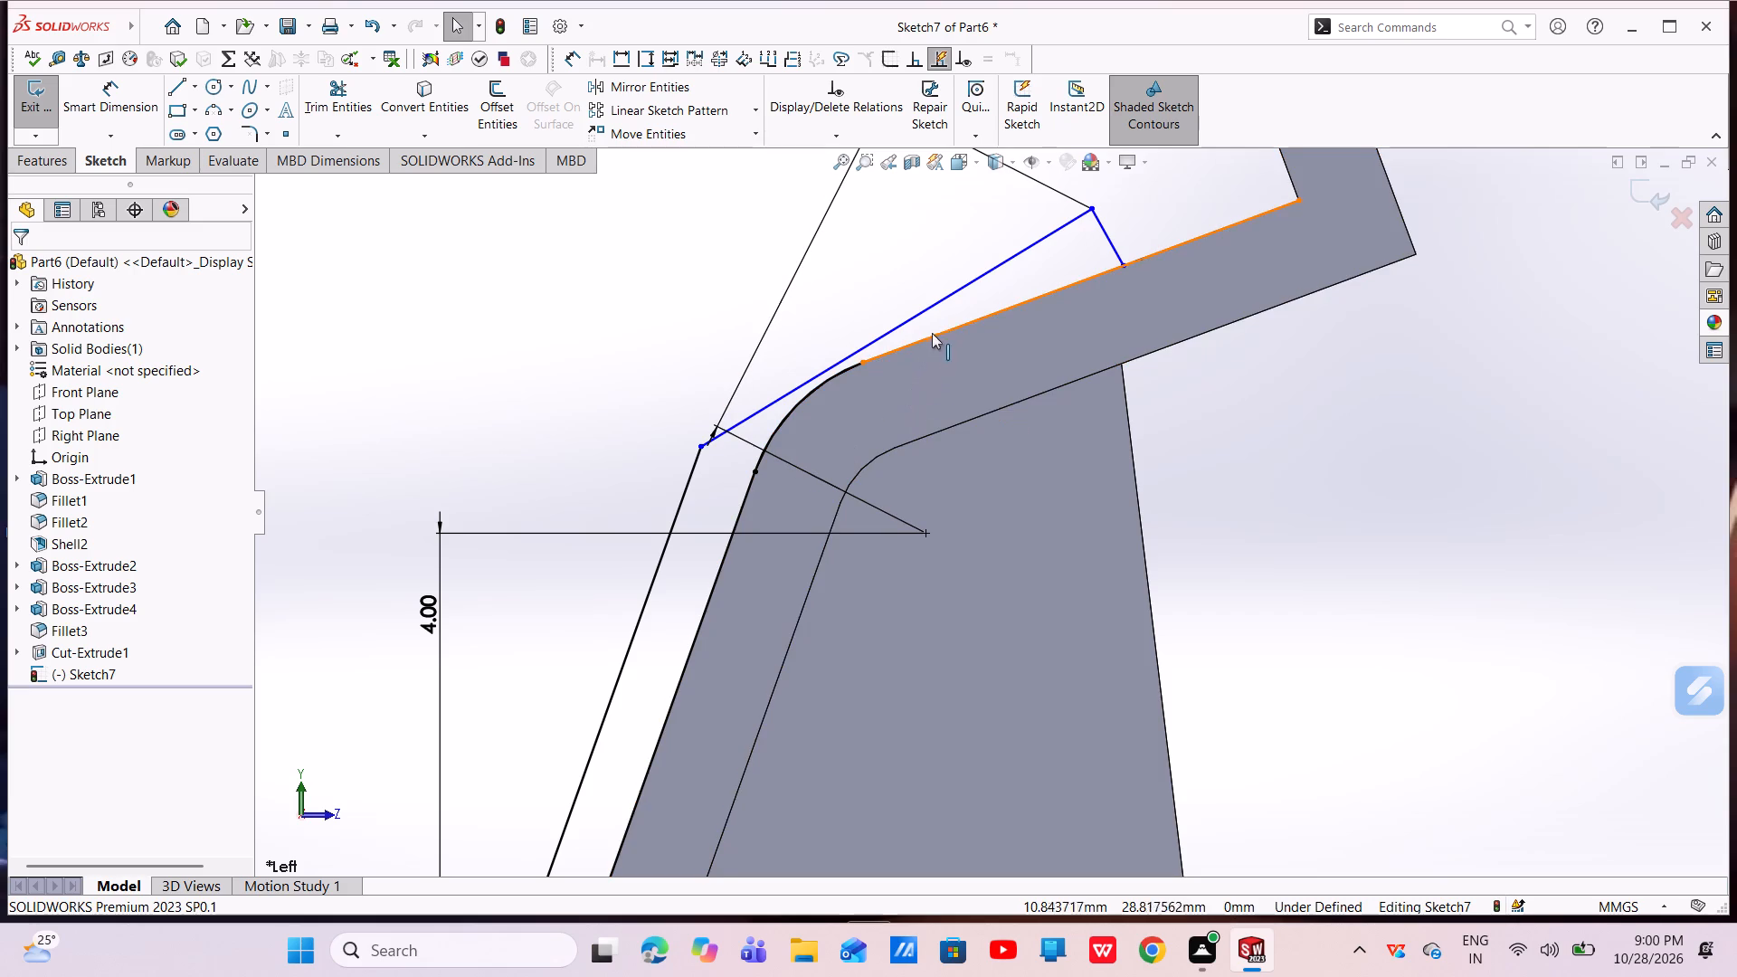
pyautogui.moveTo(933, 308); pyautogui.dragTo(912, 271)
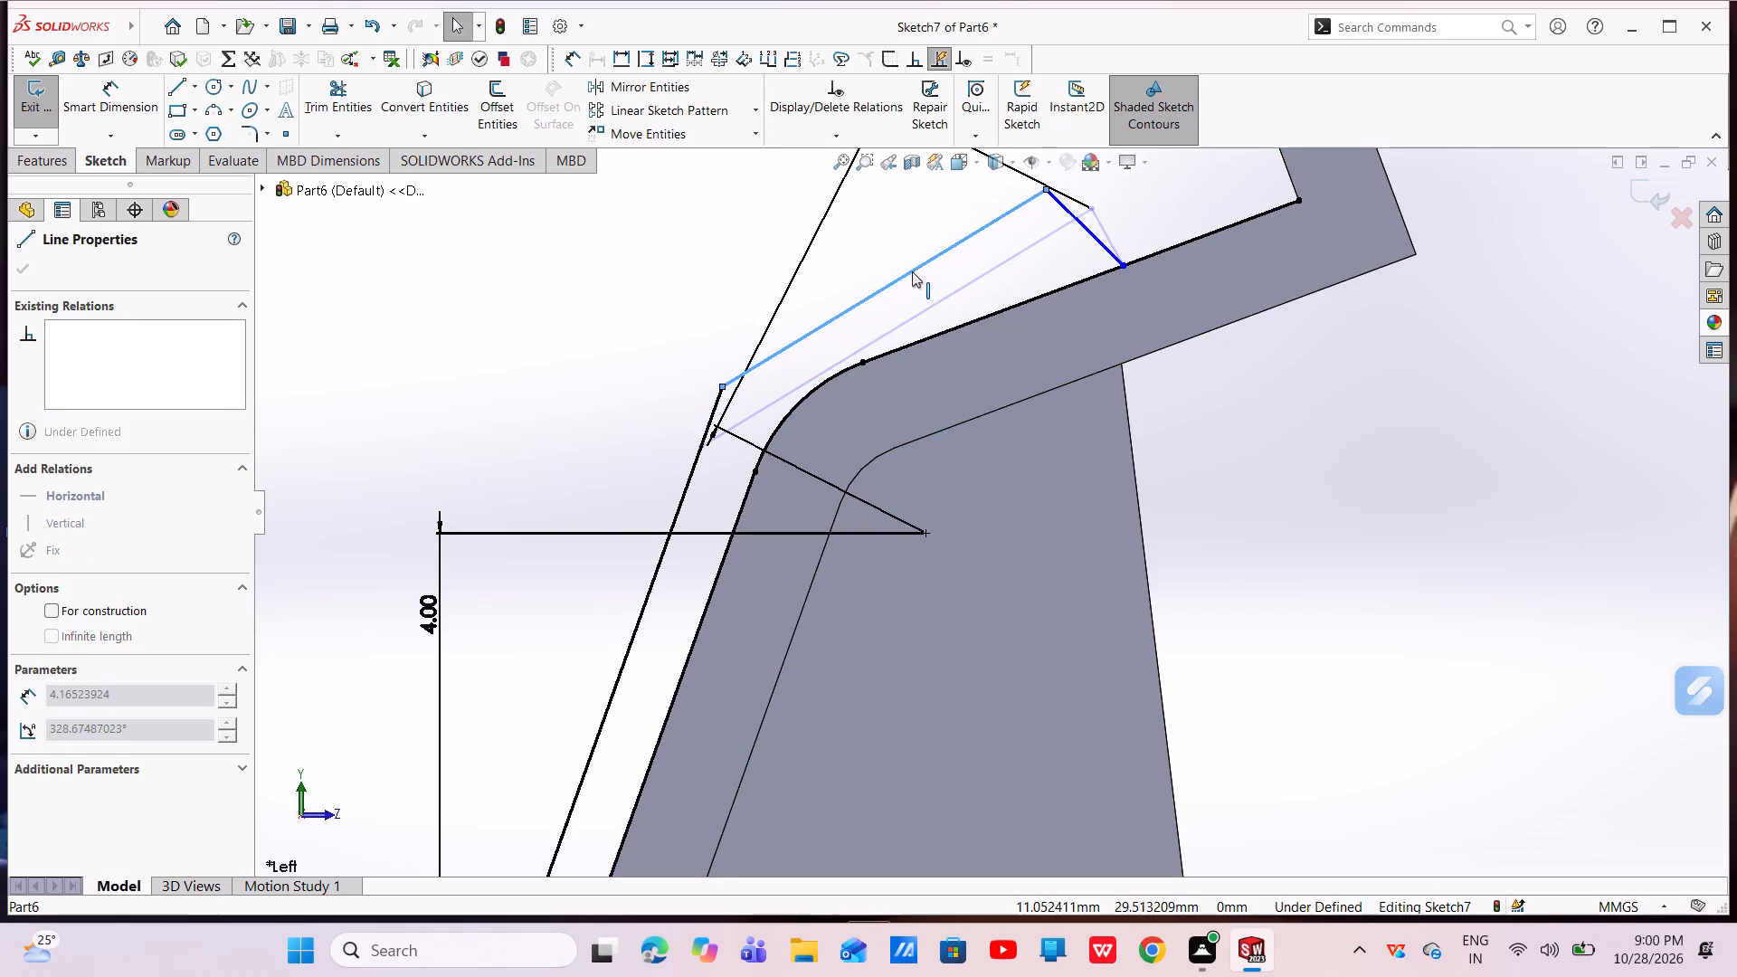
pyautogui.moveTo(912, 271); pyautogui.dragTo(912, 256)
pyautogui.press('Escape')
pyautogui.press('Escape')
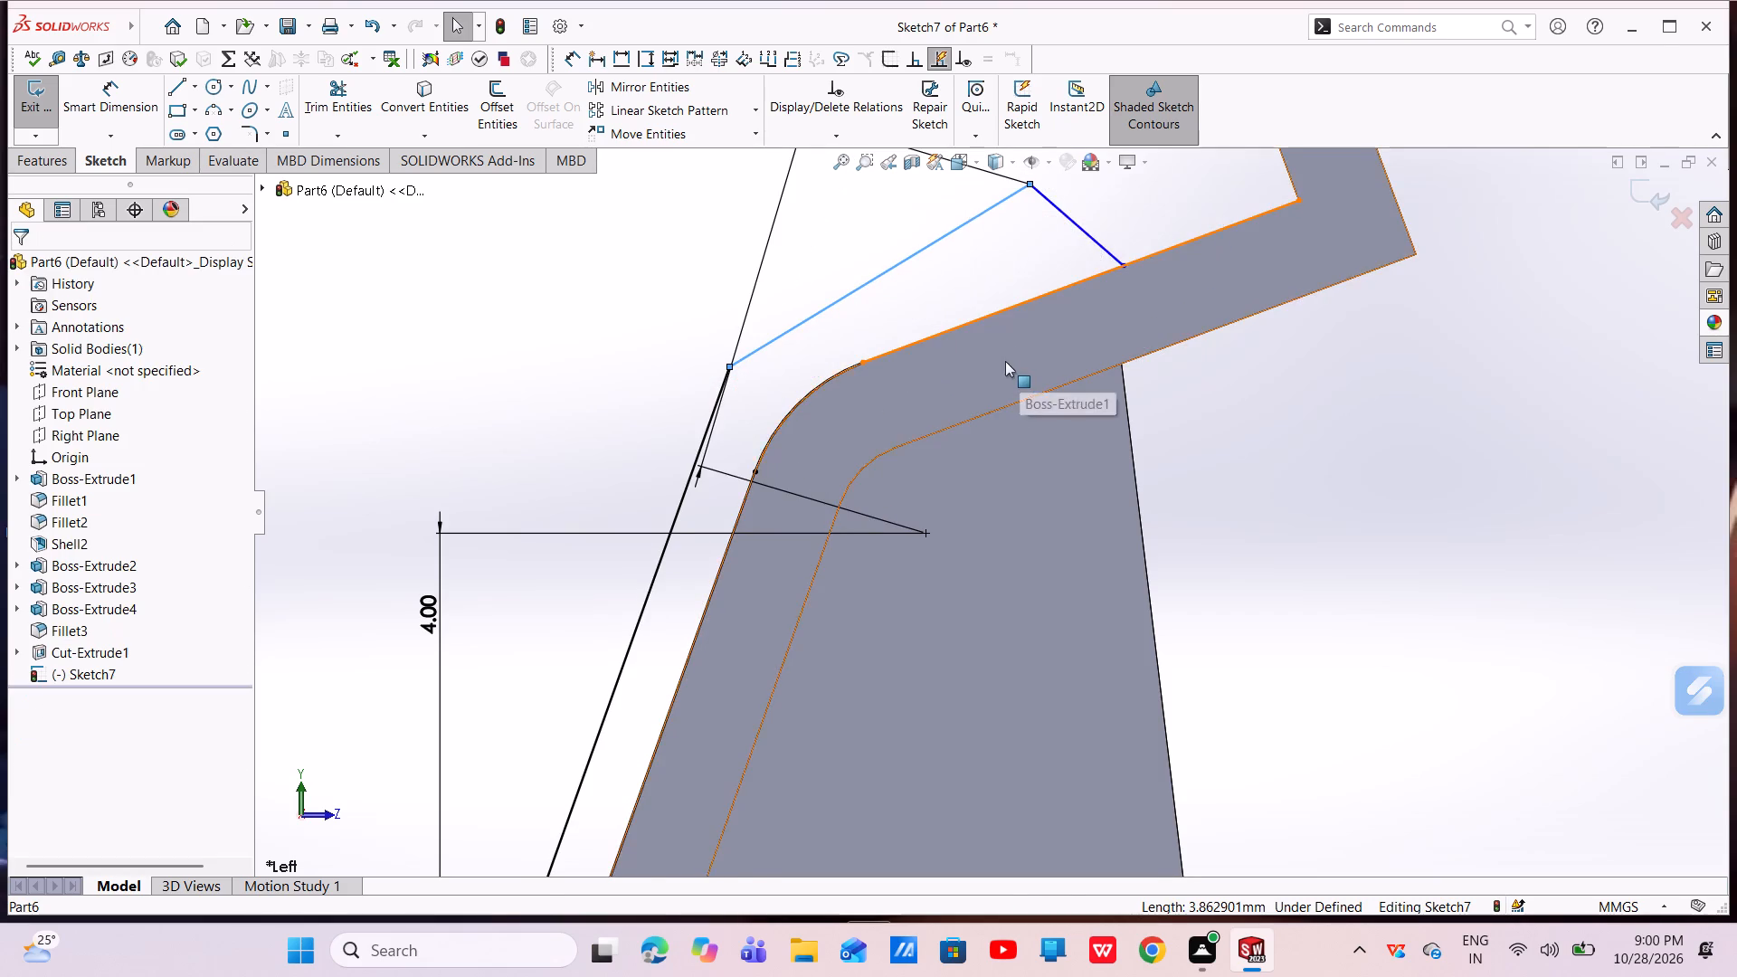
# Move the sloping line's upper corner towards the lip hook, to about Y 30.27 mm, Z -9.22 mm.
pyautogui.scroll(3, 1005, 361)
pyautogui.scroll(-5, 1006, 350)
pyautogui.moveTo(1020, 337); pyautogui.dragTo(1042, 341)
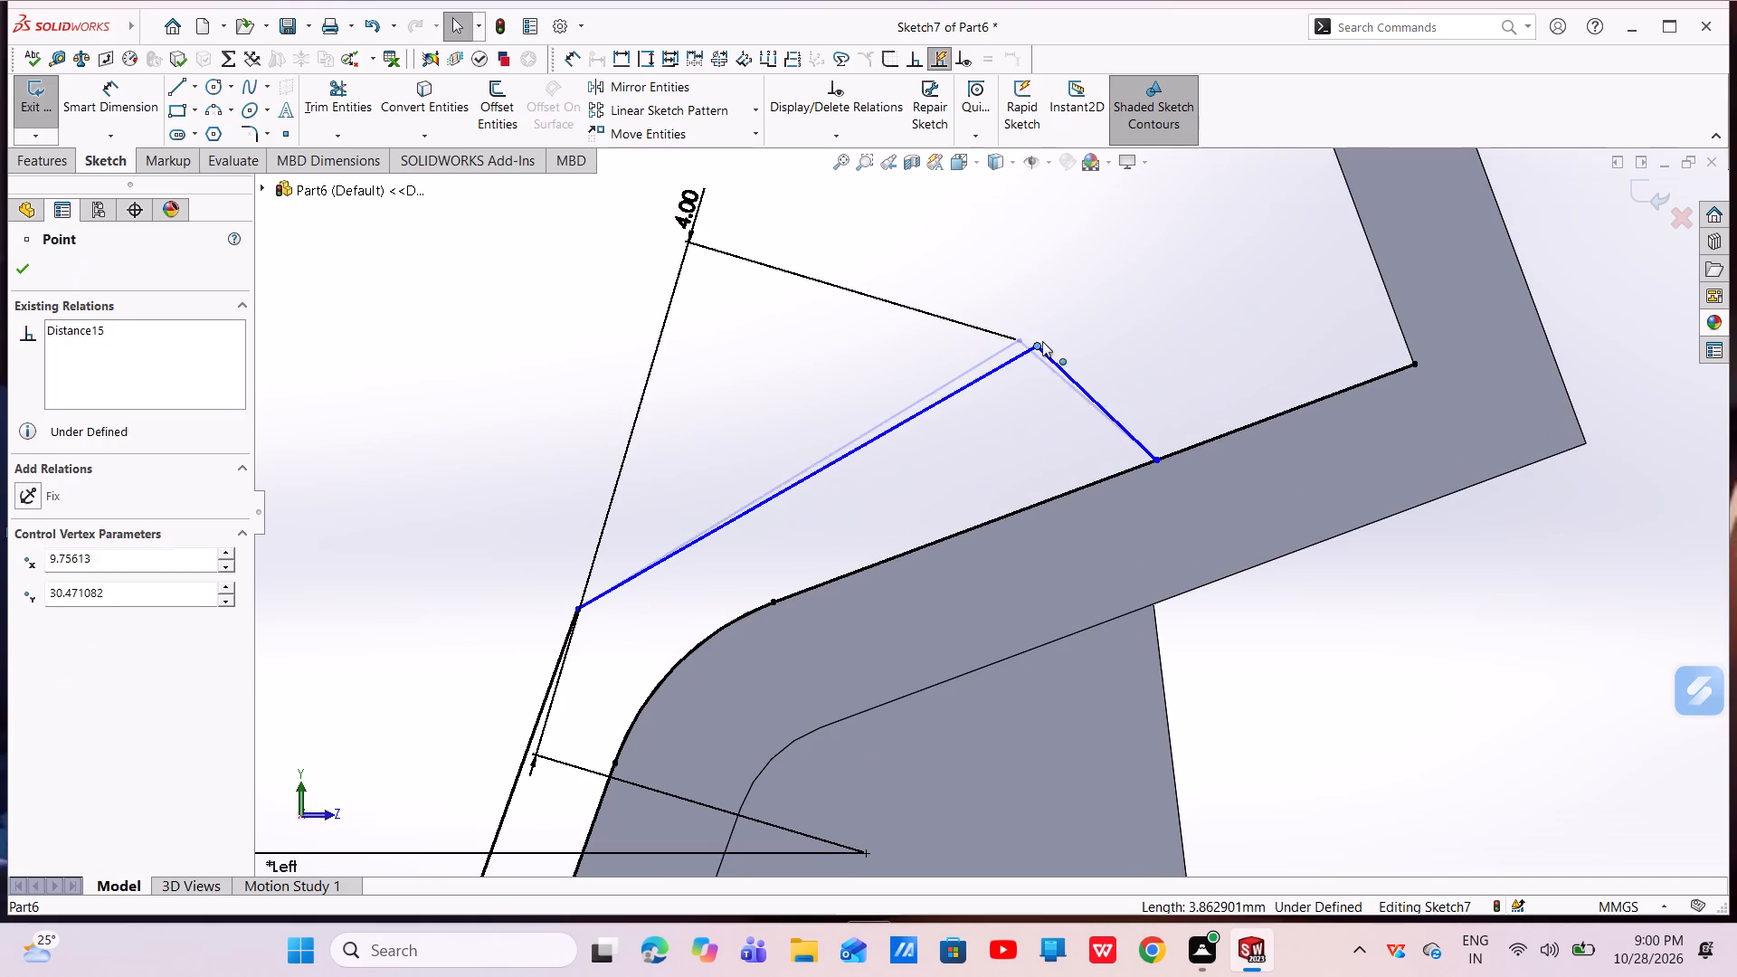
pyautogui.moveTo(1042, 341); pyautogui.dragTo(1114, 320)
pyautogui.press('Escape')
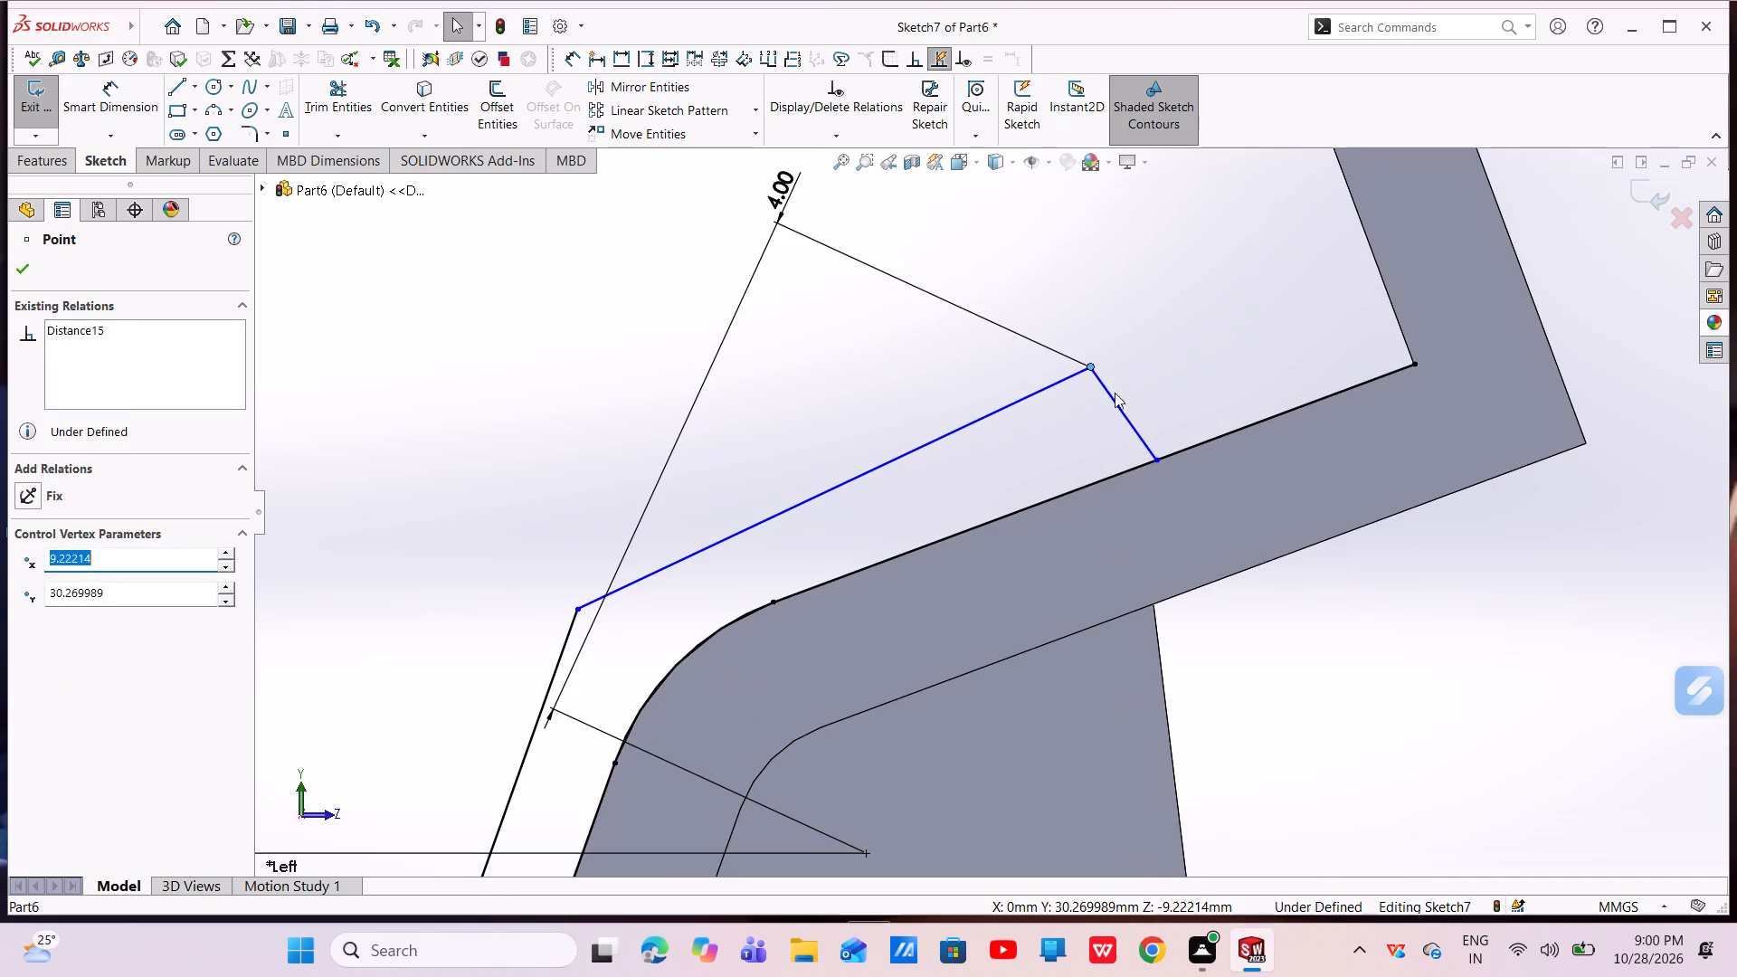
pyautogui.press('Escape')
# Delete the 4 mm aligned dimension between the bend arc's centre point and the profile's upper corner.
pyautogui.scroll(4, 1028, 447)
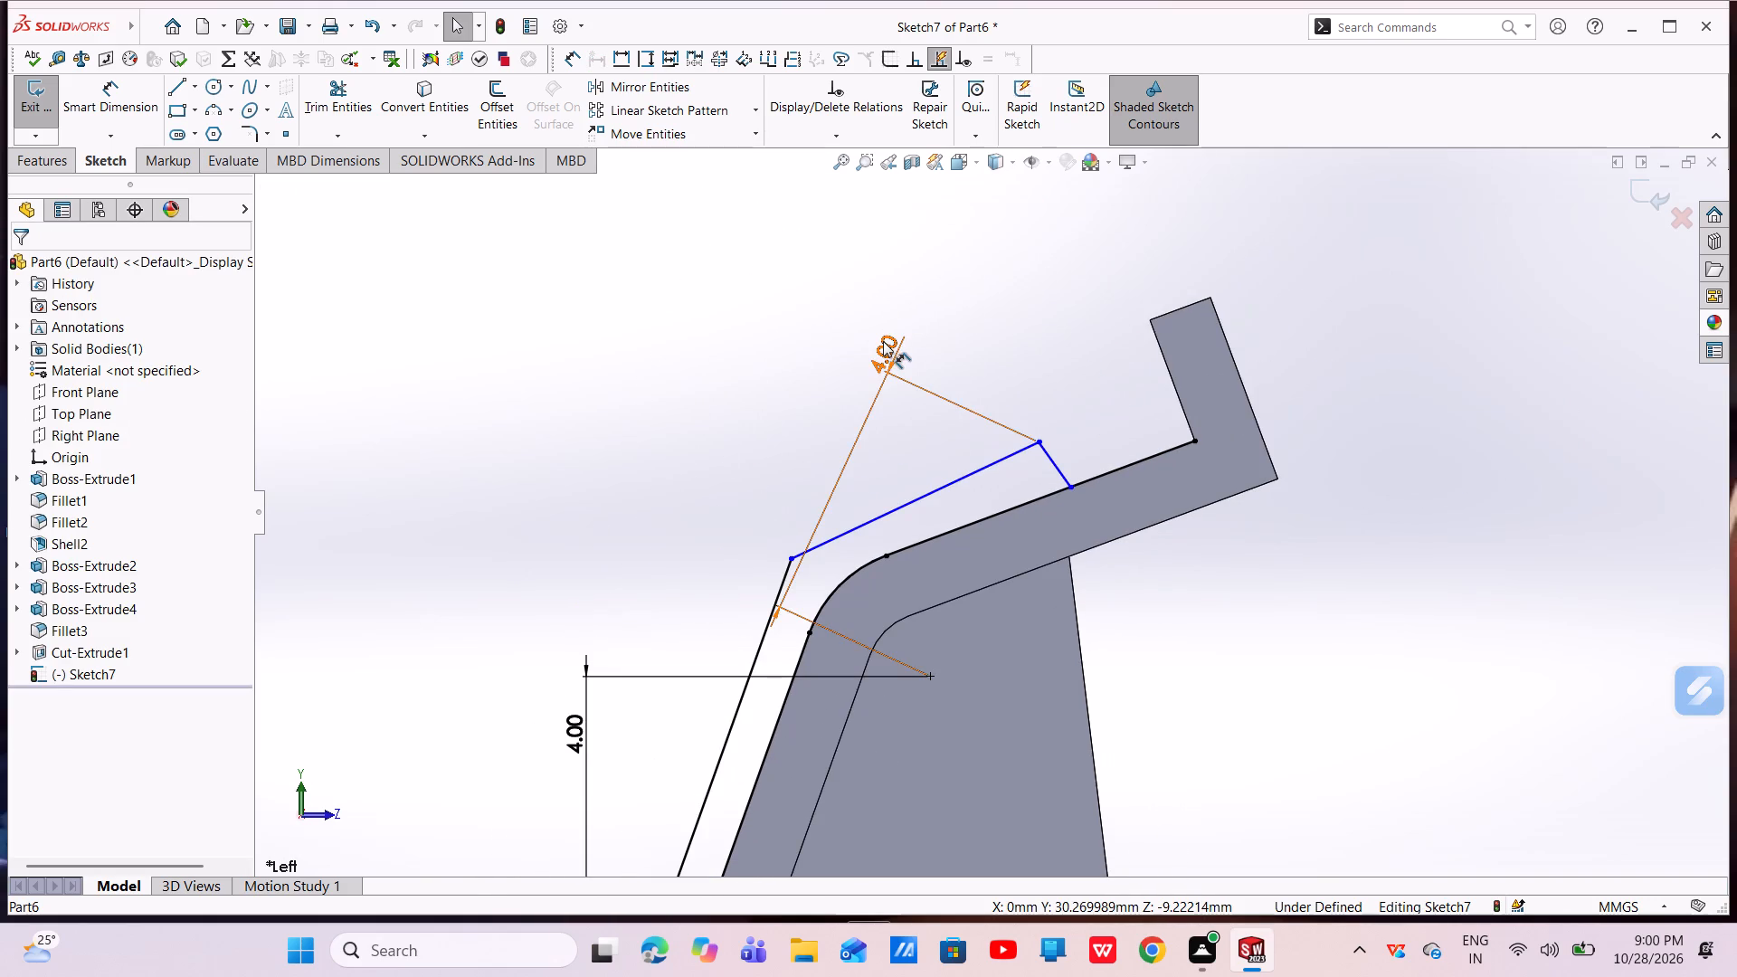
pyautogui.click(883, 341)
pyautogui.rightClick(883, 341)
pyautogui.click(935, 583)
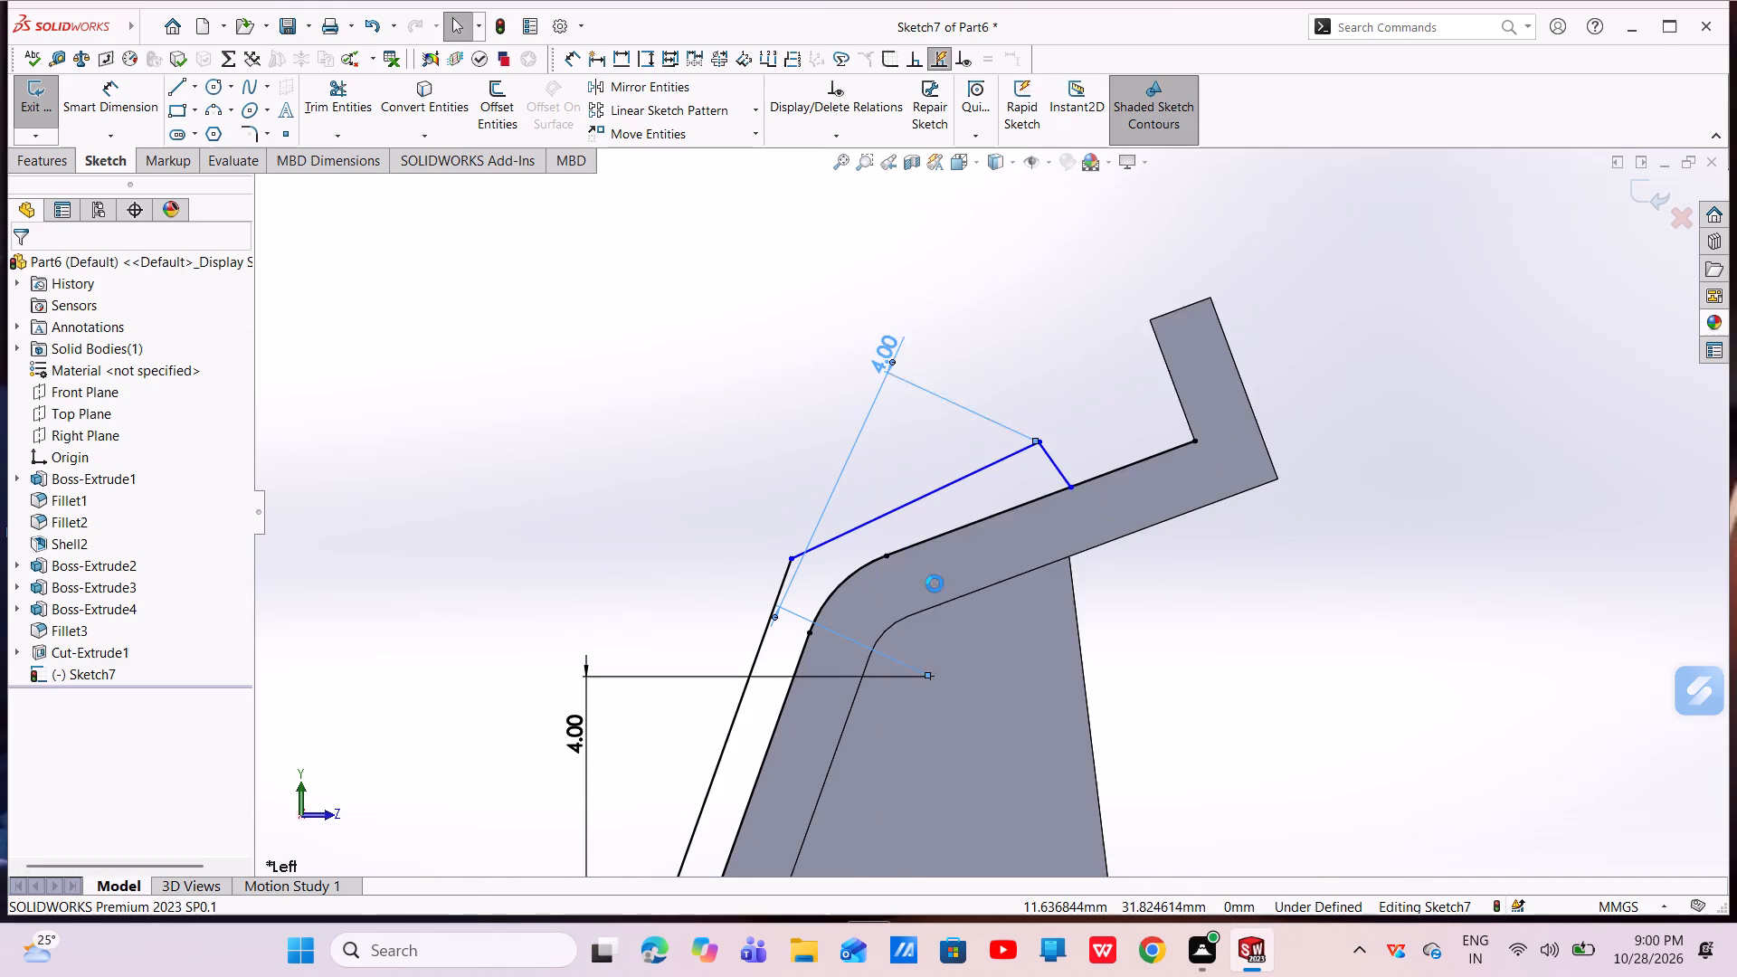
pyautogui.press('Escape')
# Dimension the short line closing the profile at the lip's upper edge to 0.75 mm.
pyautogui.click(140, 92)
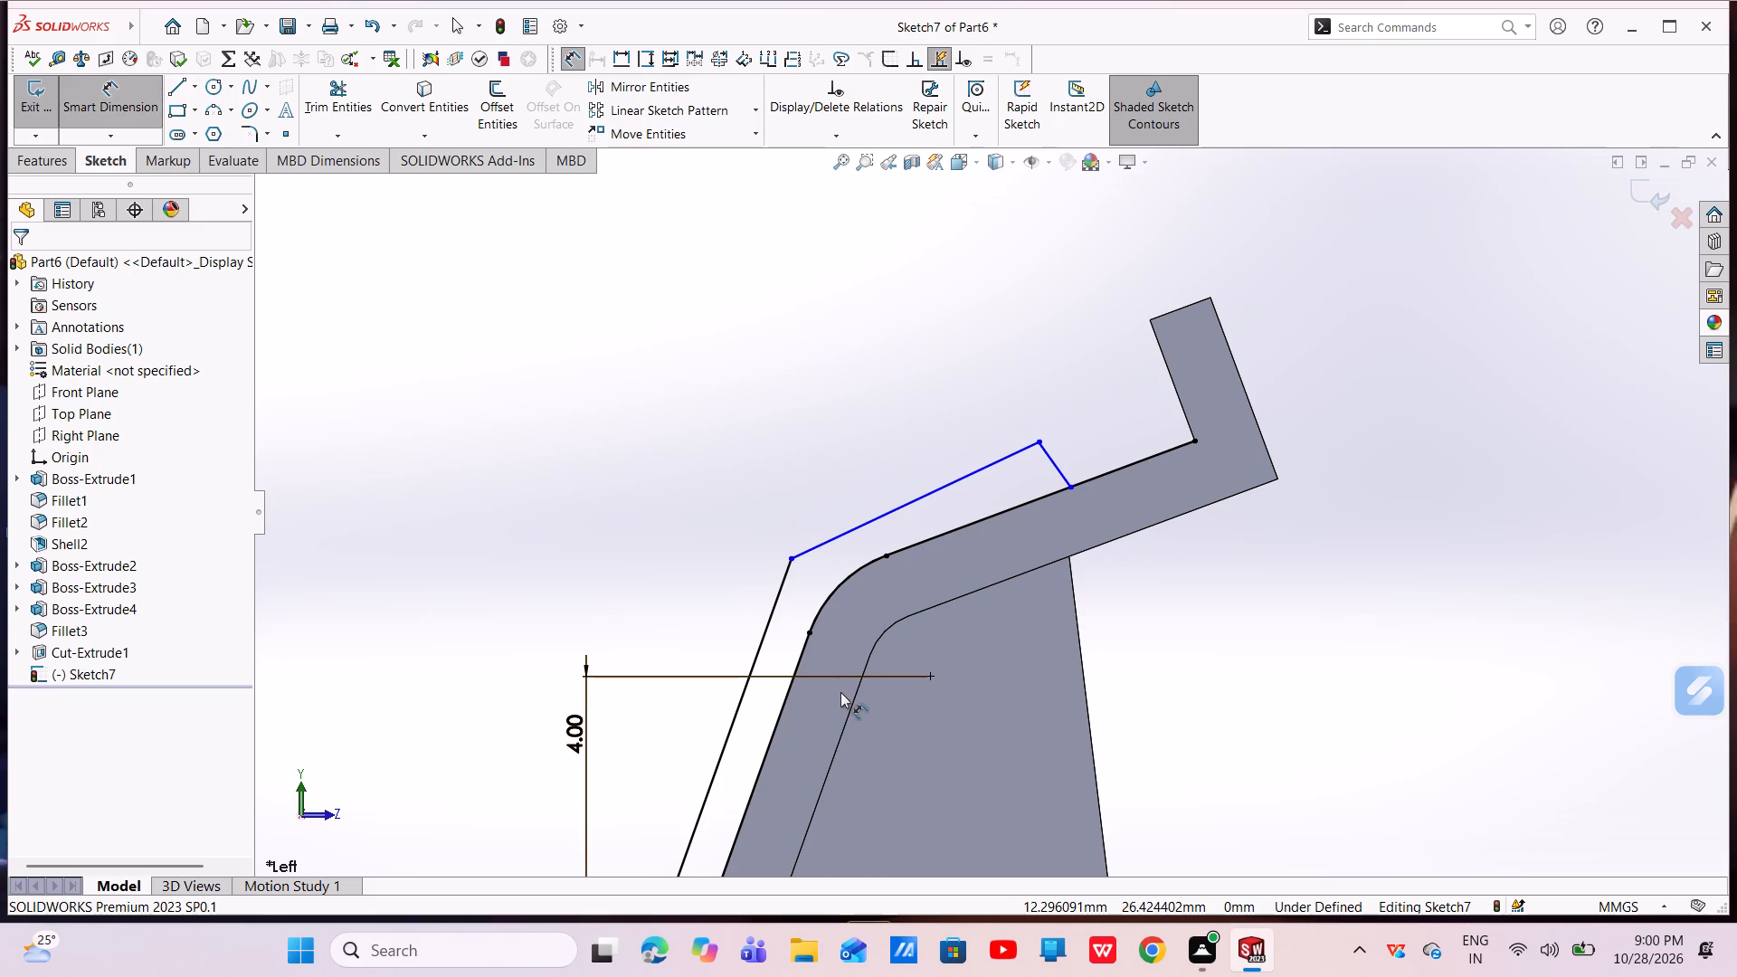
pyautogui.click(1056, 461)
pyautogui.click(1119, 427)
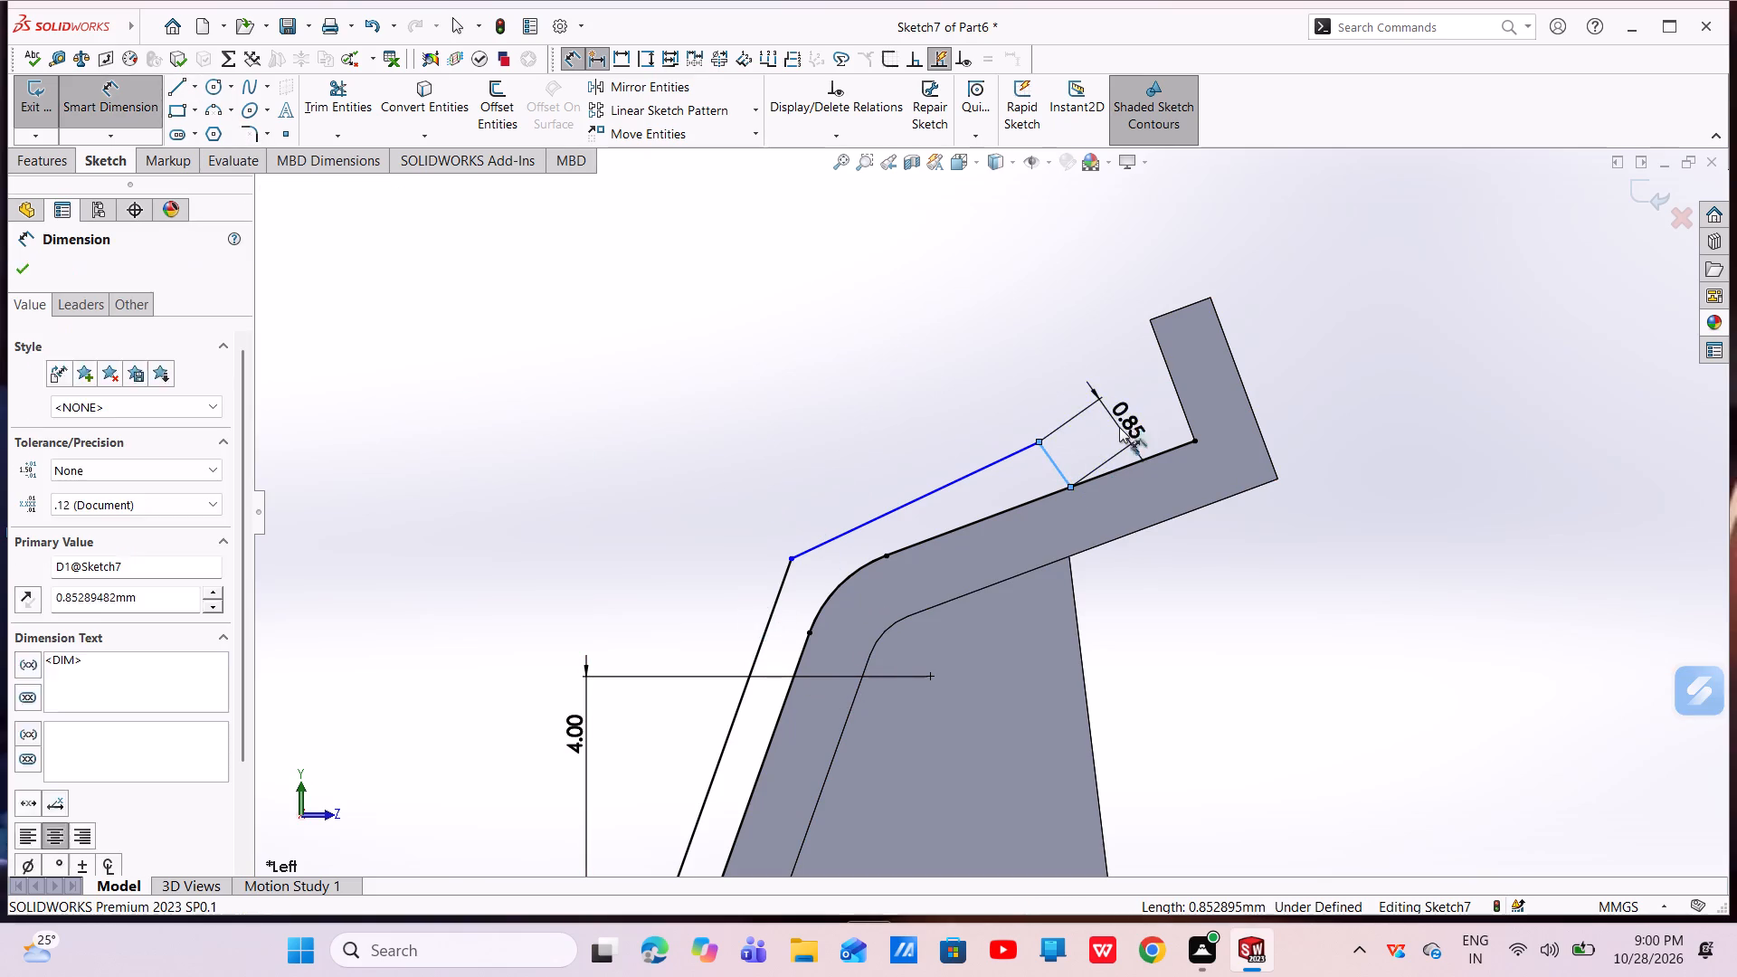
pyautogui.press('BackSpace')
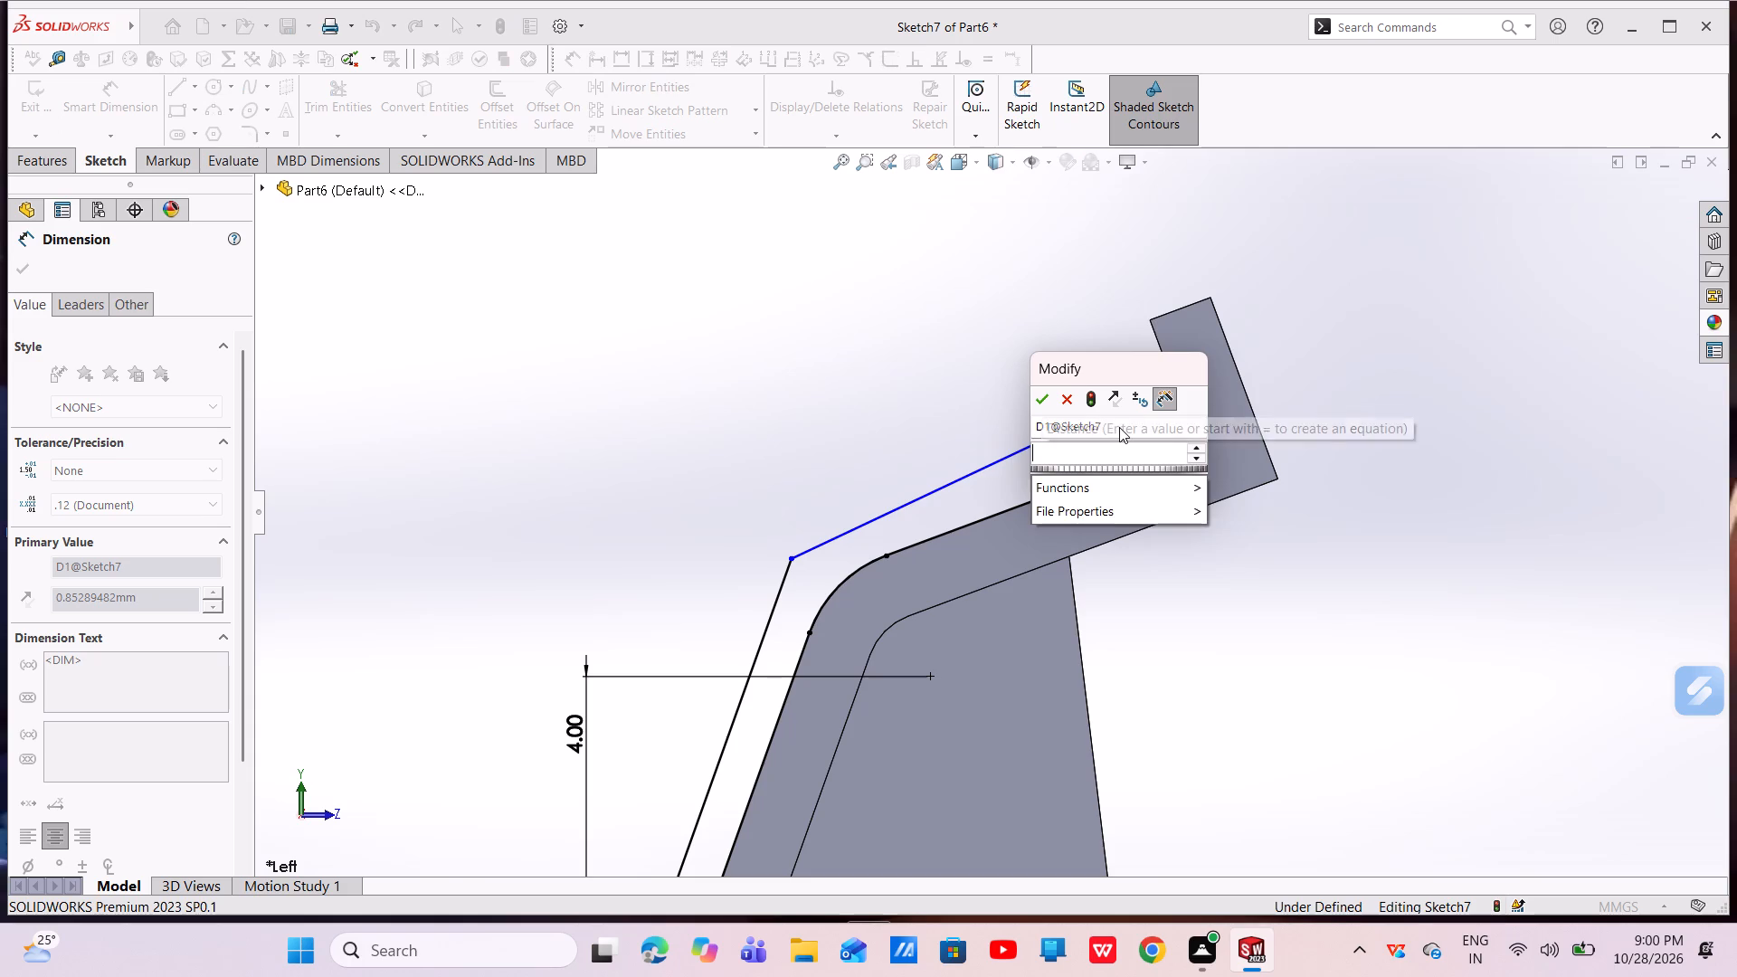
pyautogui.write('0.75')
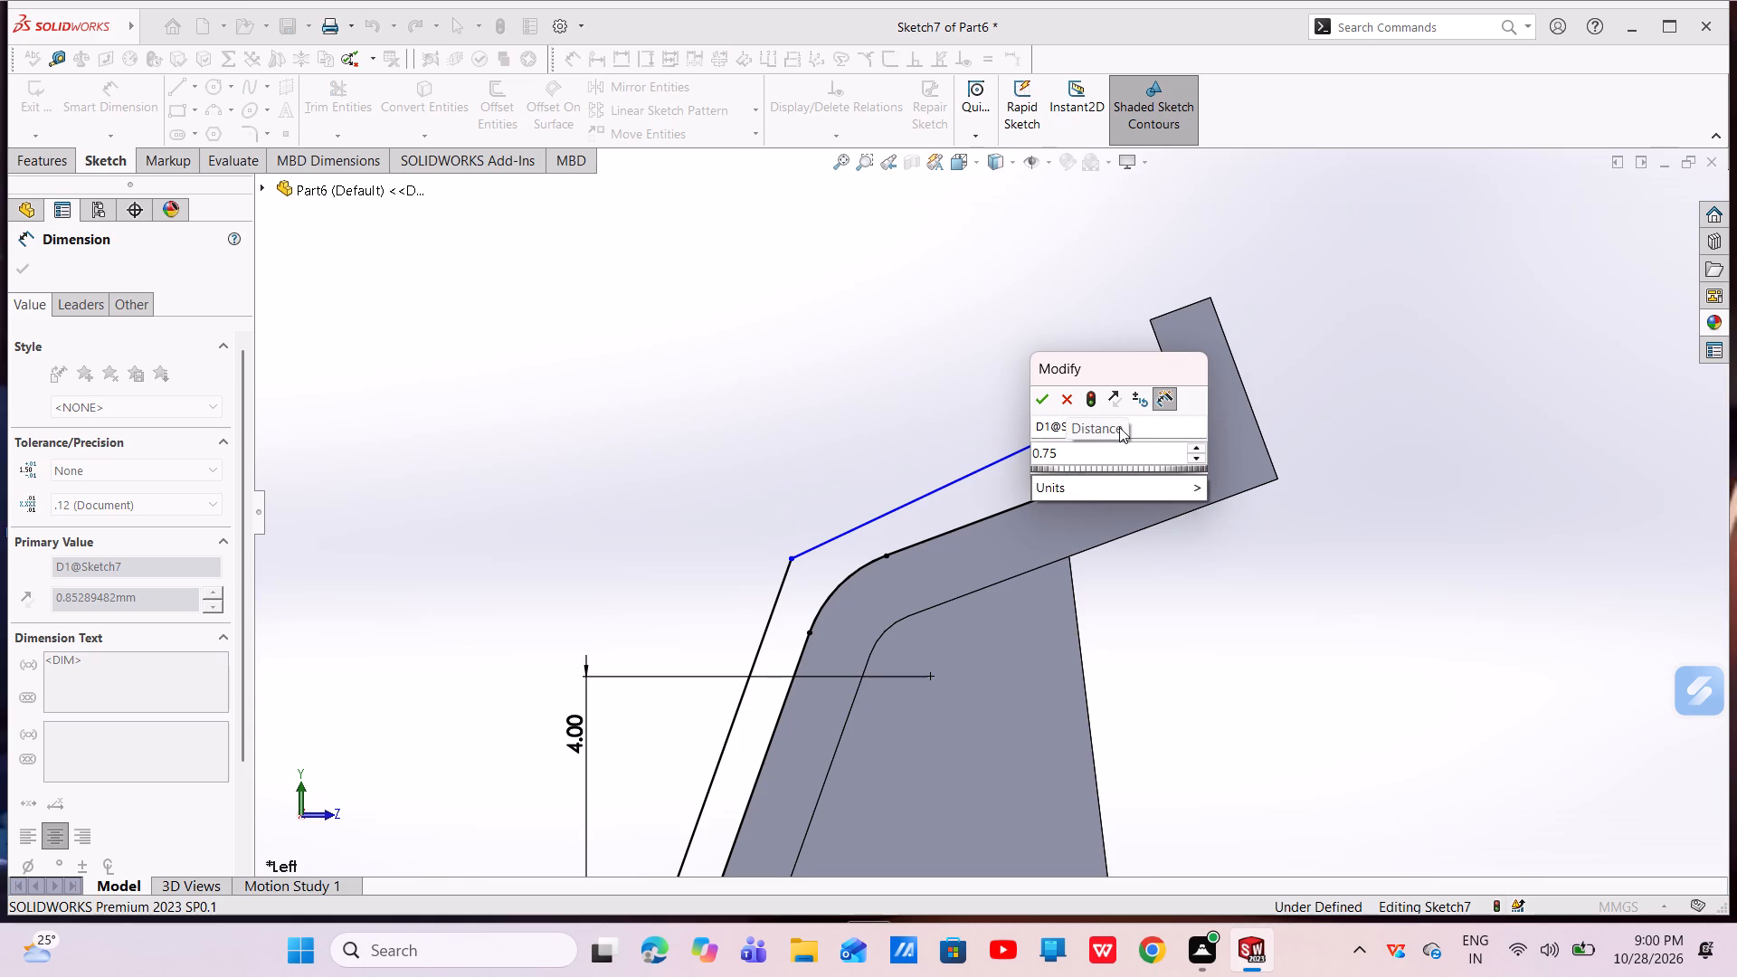
pyautogui.press('Return')
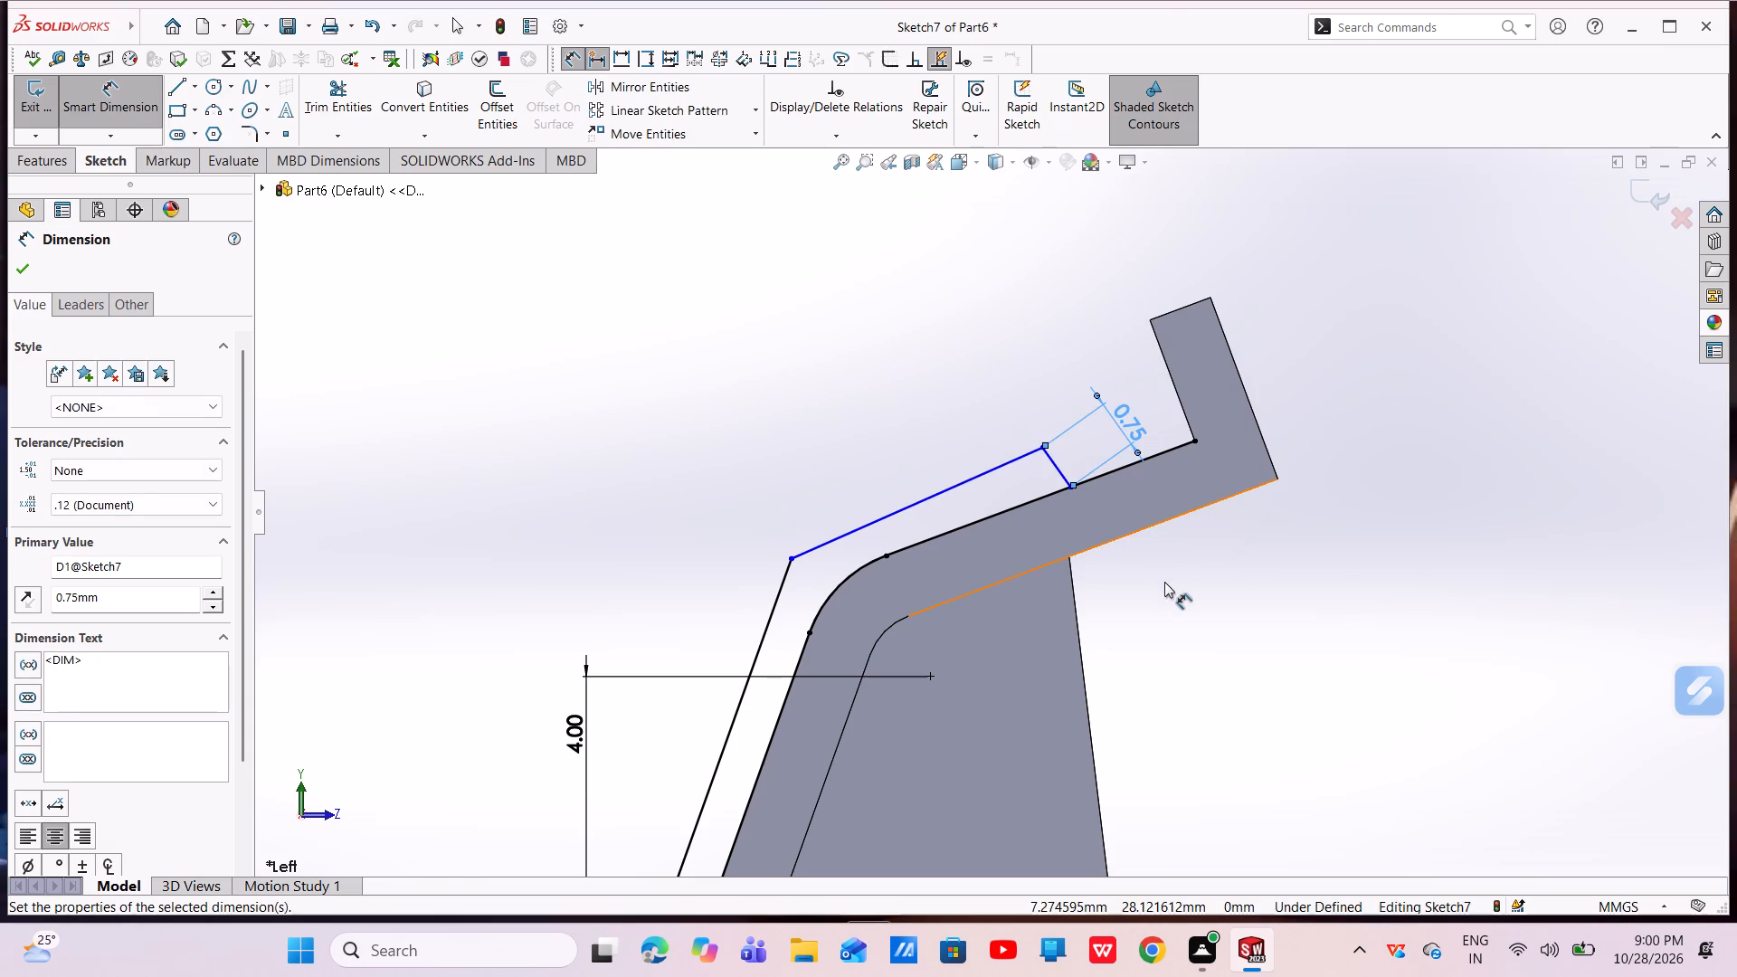
pyautogui.press('Escape')
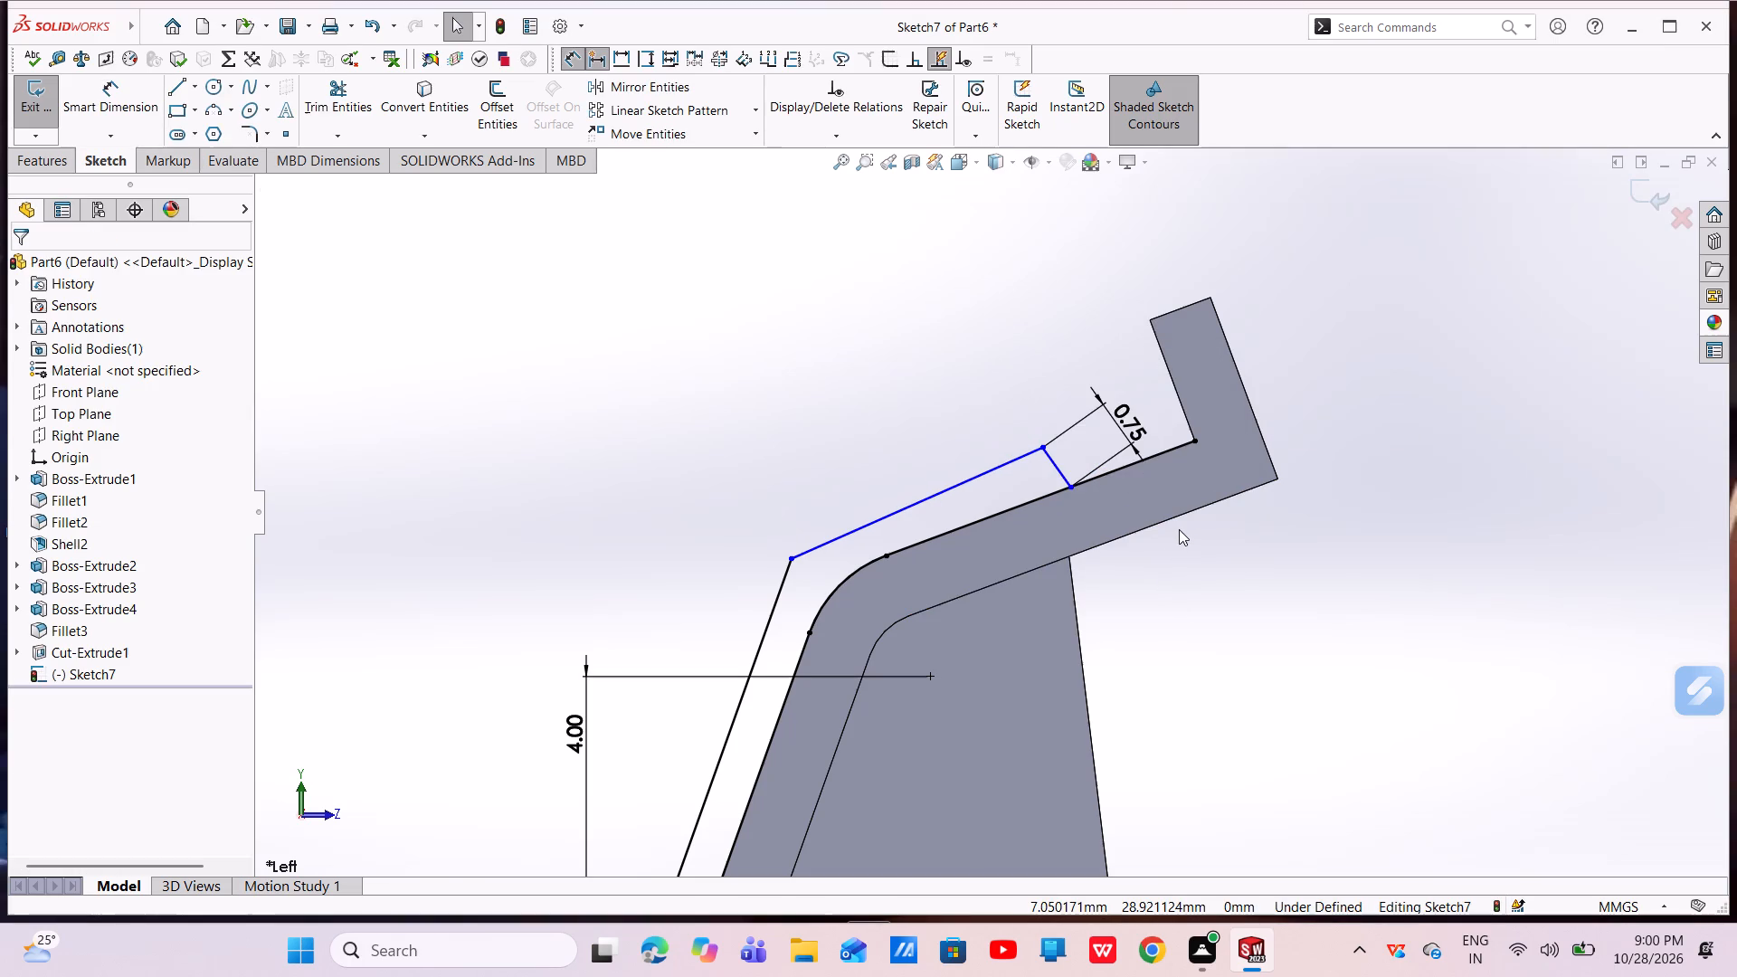
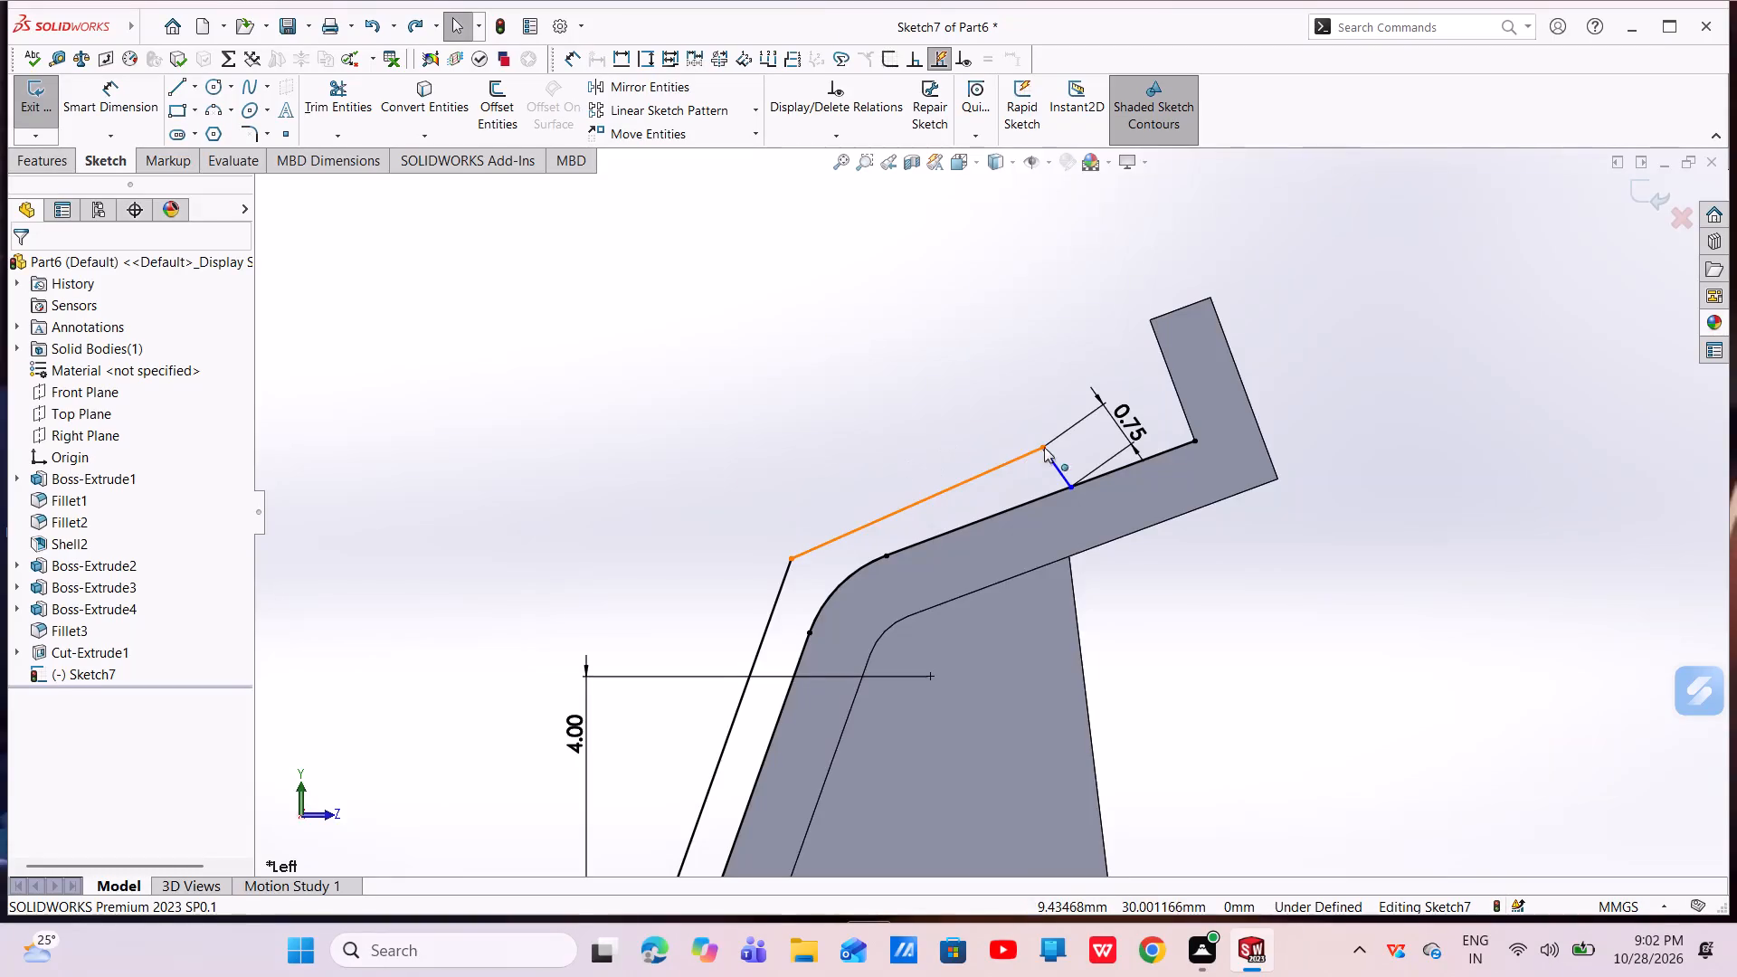
# Make the short line closing the profile at the lip's upper edge vertical.
pyautogui.scroll(-5, 1135, 439)
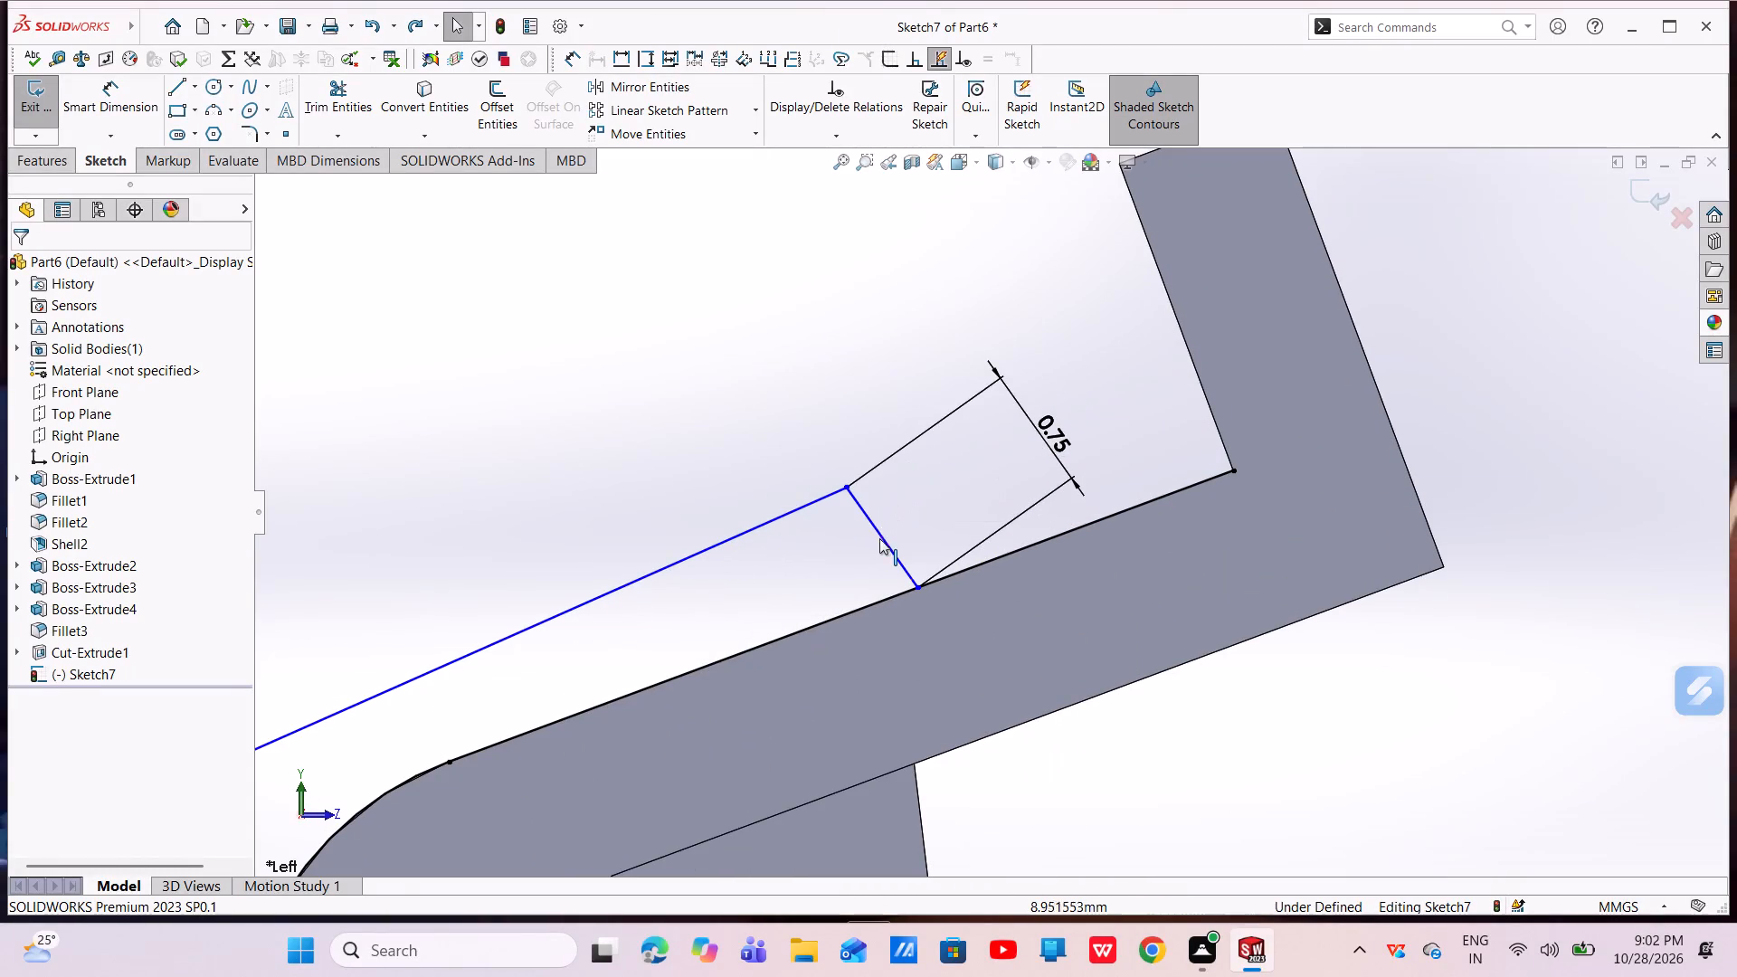
pyautogui.click(882, 539)
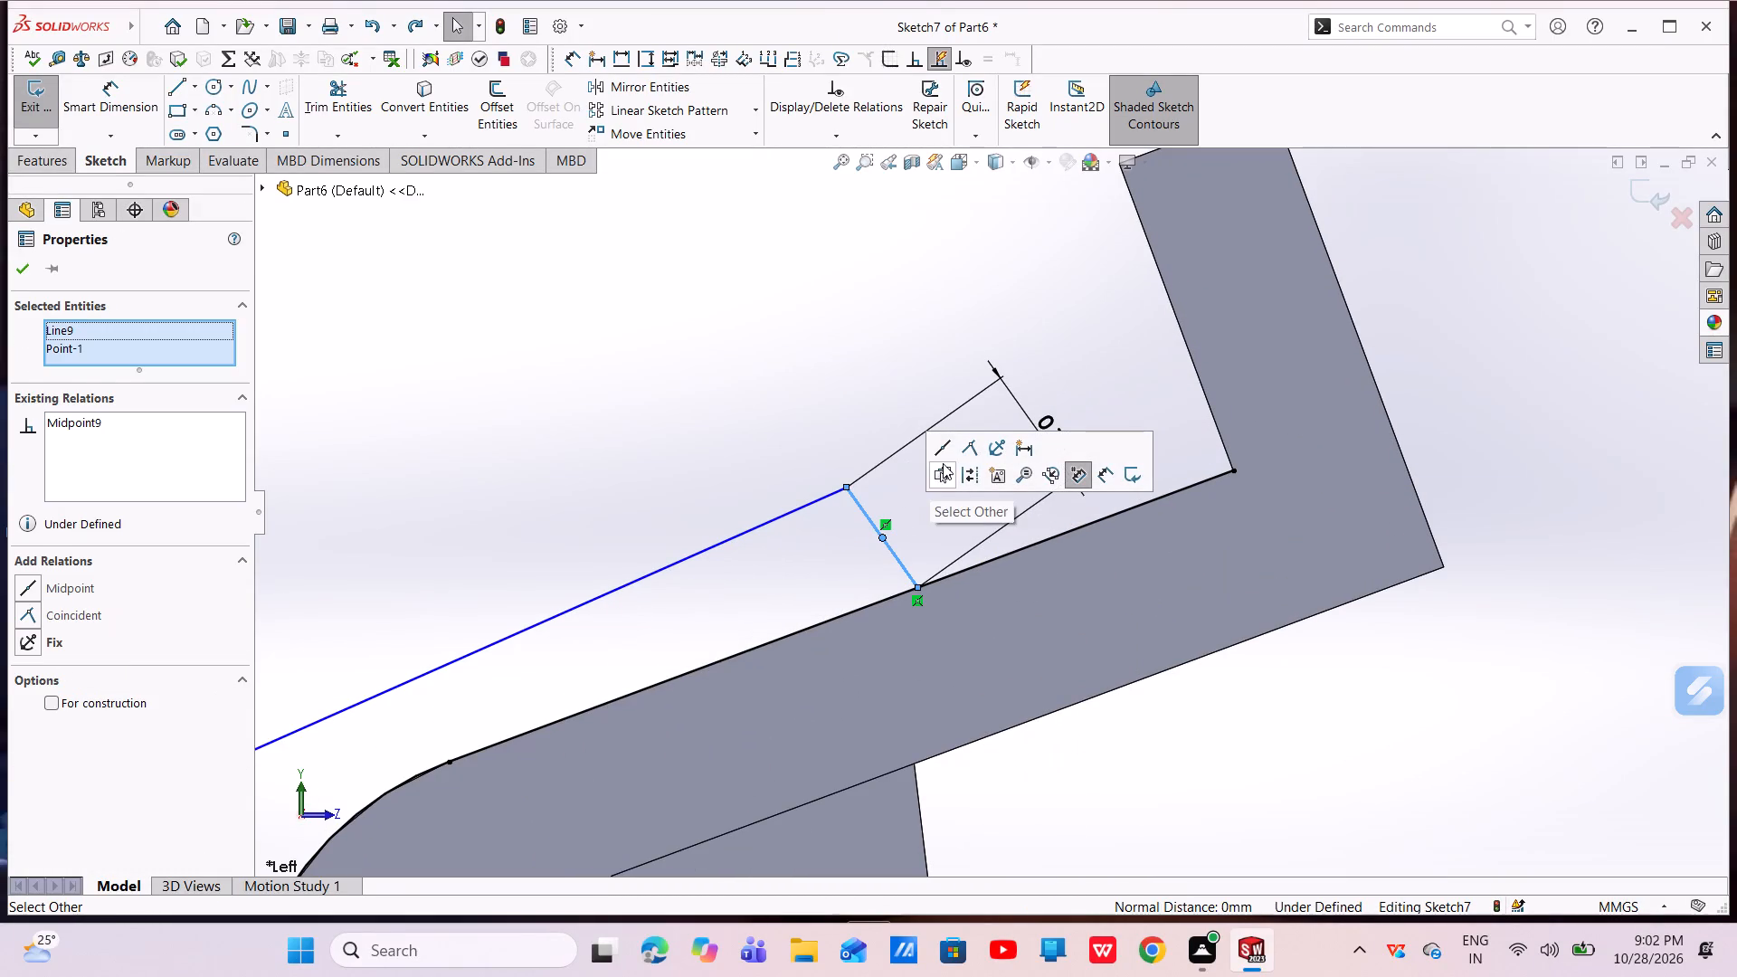
pyautogui.press('Escape')
pyautogui.press('Escape')
pyautogui.press('Escape')
pyautogui.press('Escape')
pyautogui.click(889, 549)
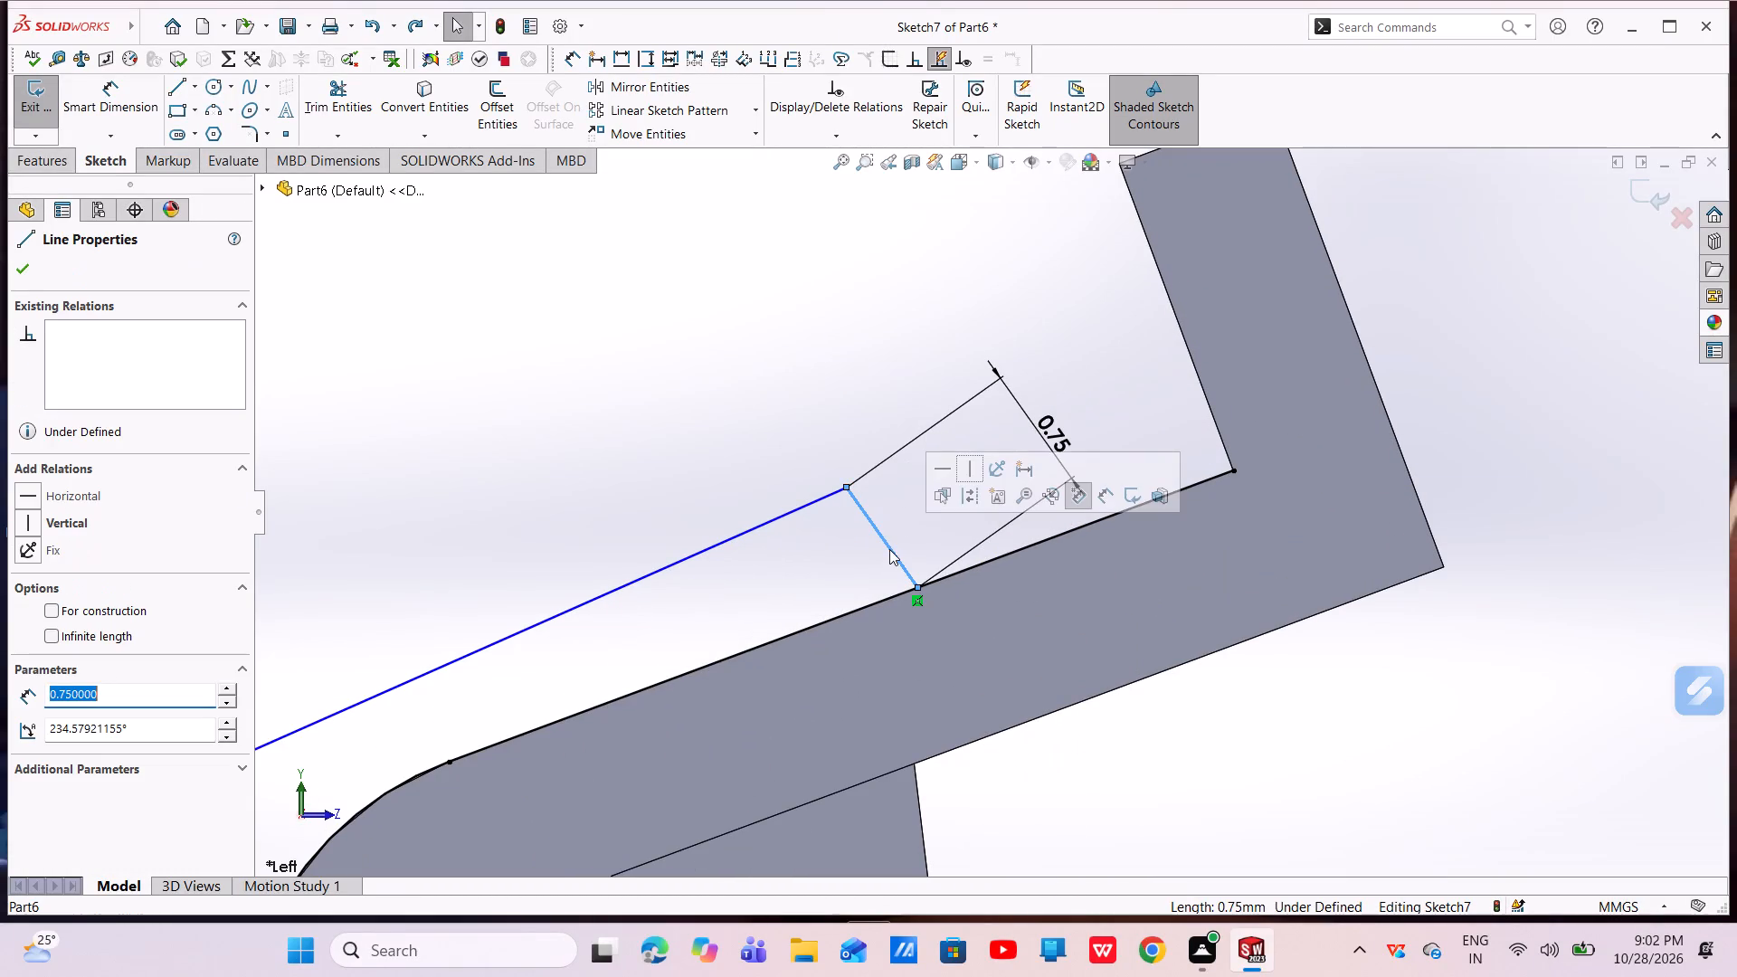
pyautogui.click(963, 474)
pyautogui.press('Escape')
pyautogui.press('Escape')
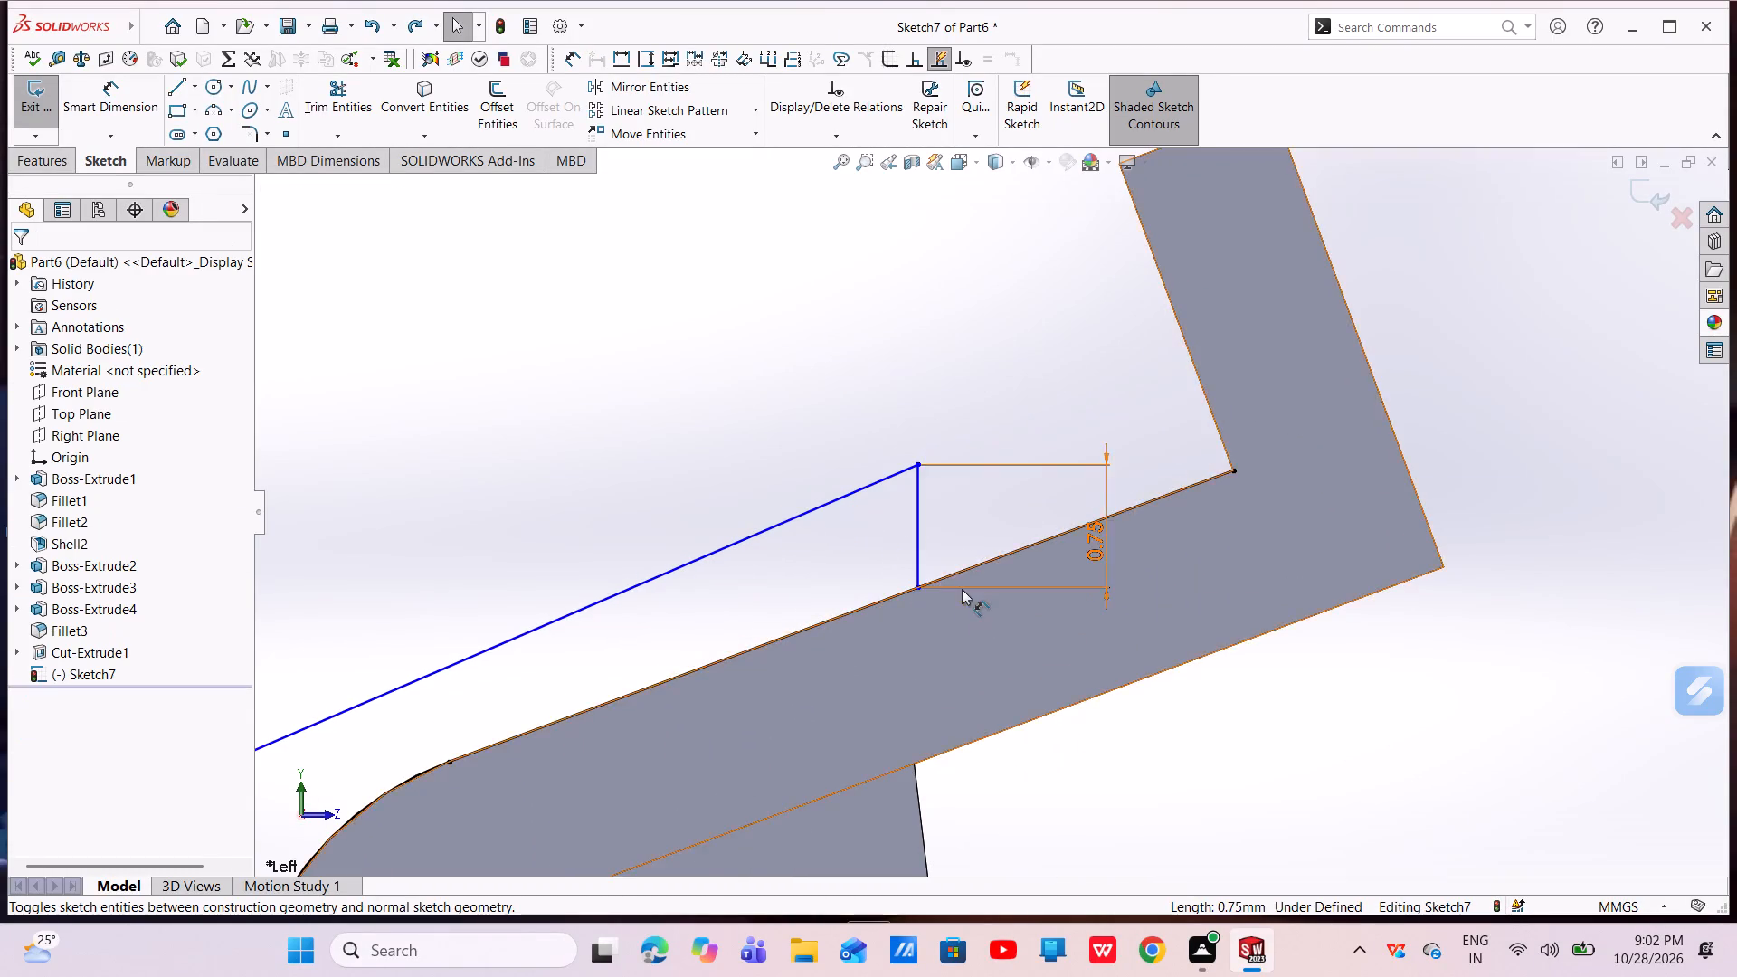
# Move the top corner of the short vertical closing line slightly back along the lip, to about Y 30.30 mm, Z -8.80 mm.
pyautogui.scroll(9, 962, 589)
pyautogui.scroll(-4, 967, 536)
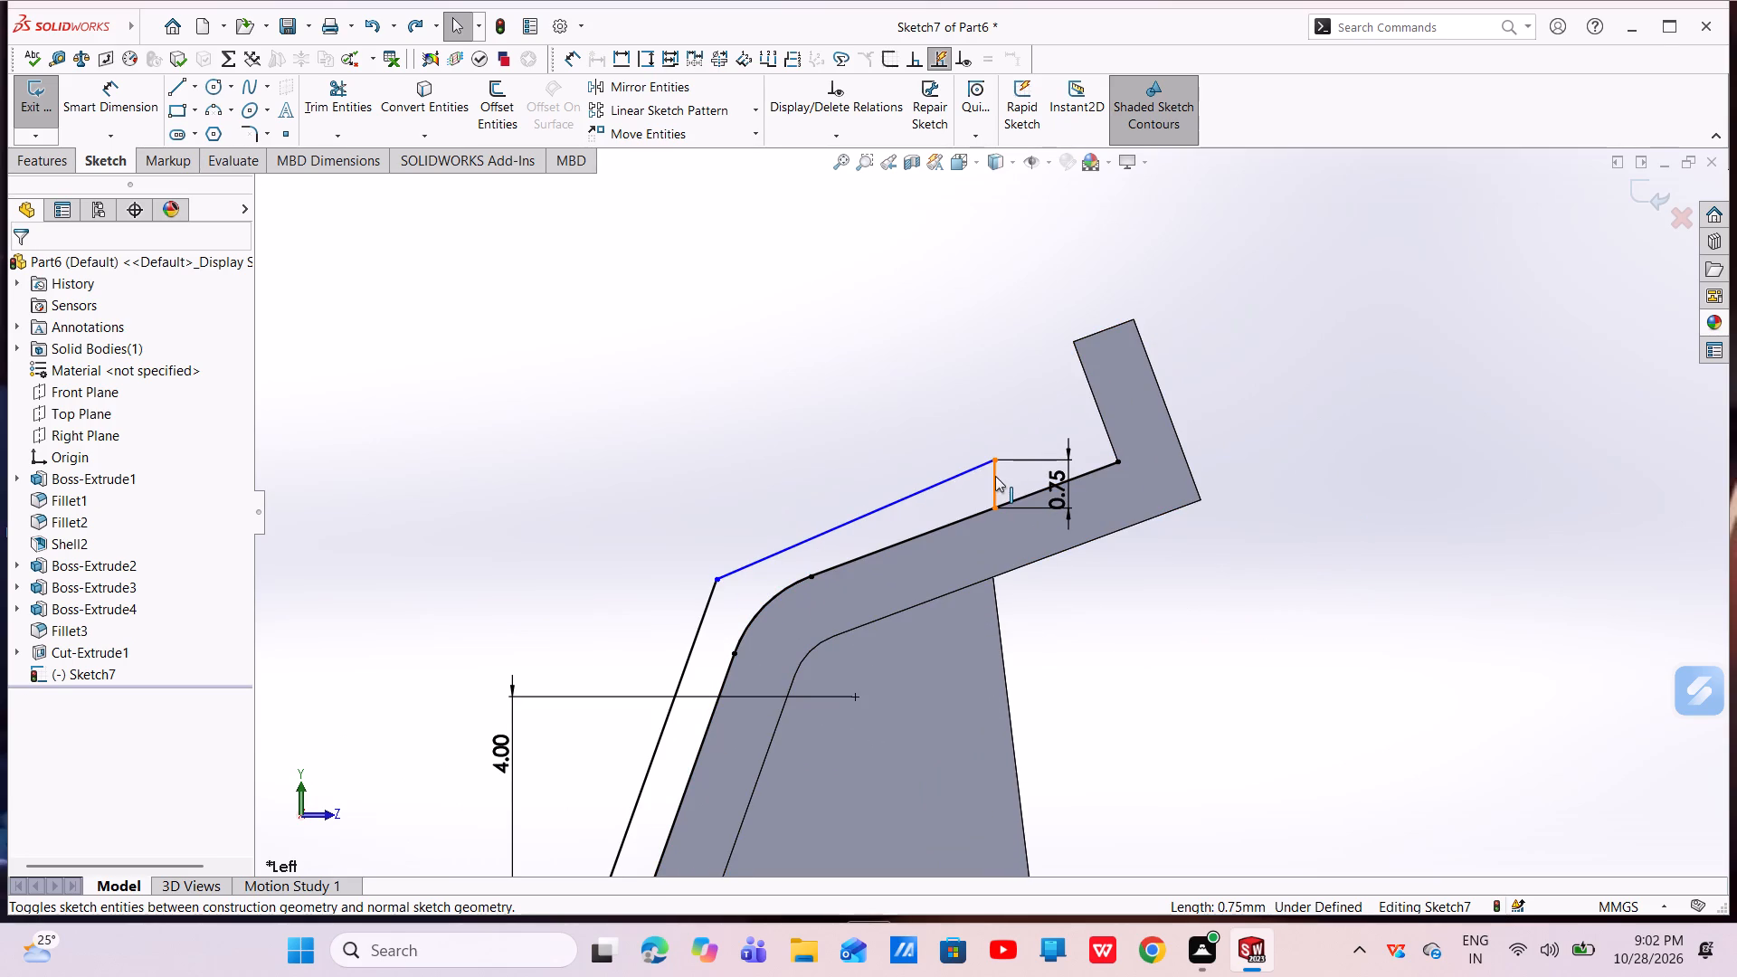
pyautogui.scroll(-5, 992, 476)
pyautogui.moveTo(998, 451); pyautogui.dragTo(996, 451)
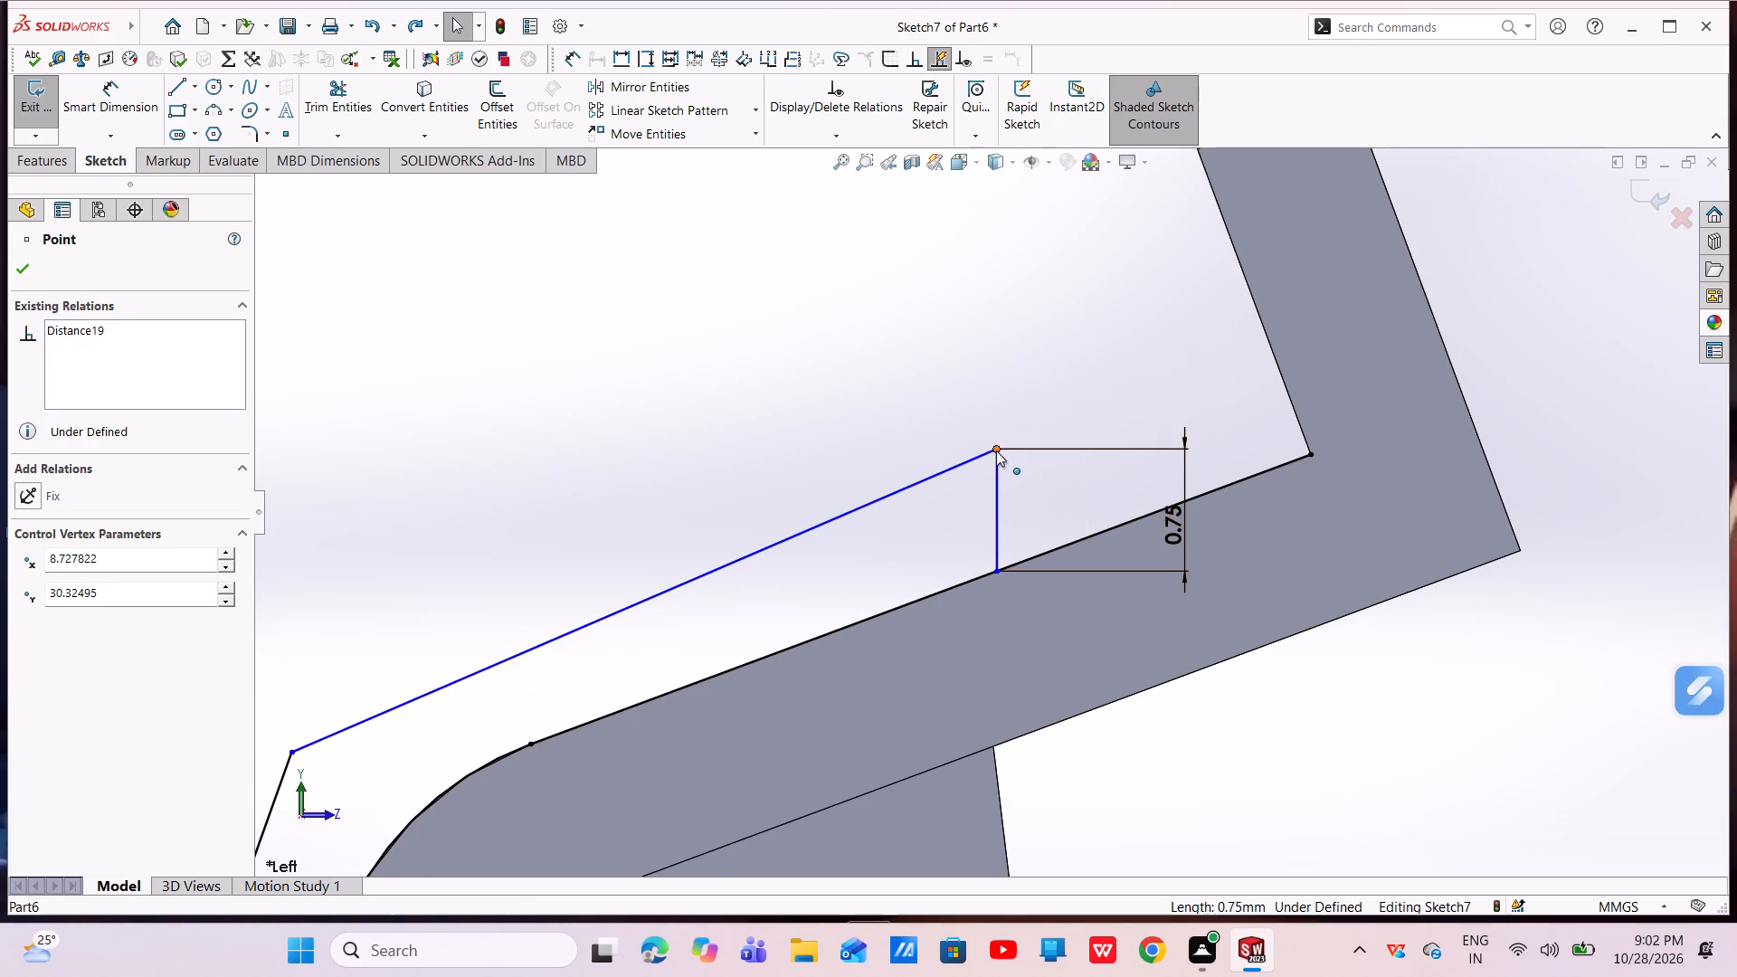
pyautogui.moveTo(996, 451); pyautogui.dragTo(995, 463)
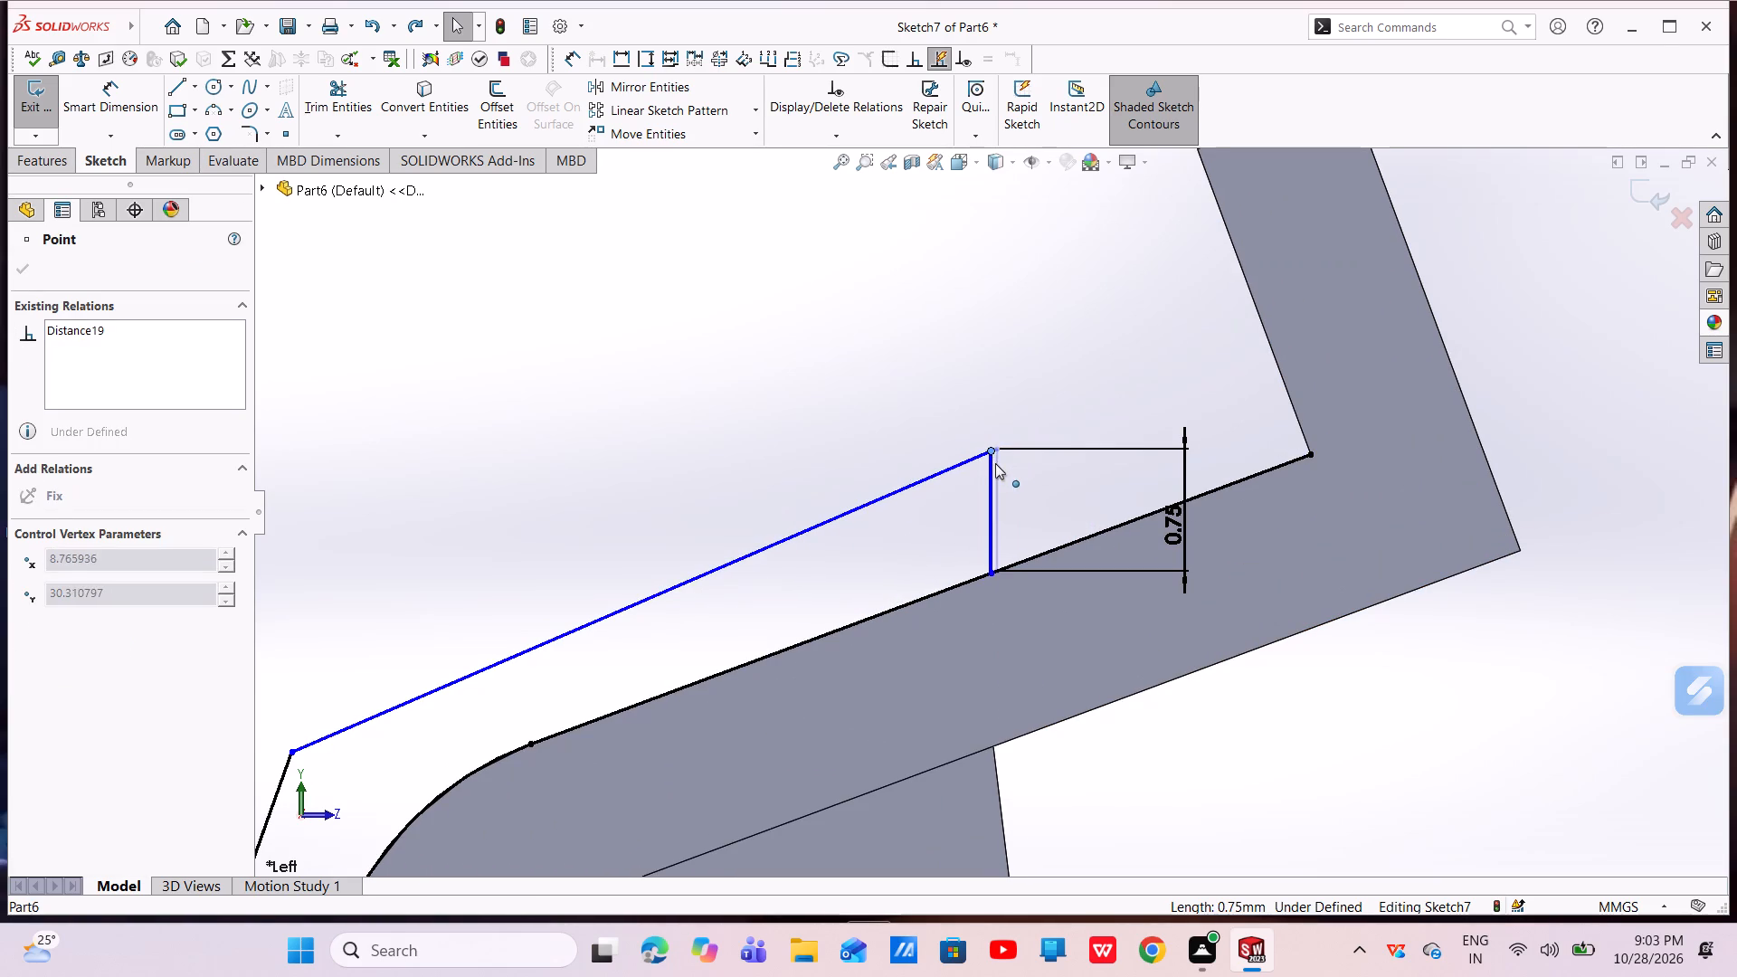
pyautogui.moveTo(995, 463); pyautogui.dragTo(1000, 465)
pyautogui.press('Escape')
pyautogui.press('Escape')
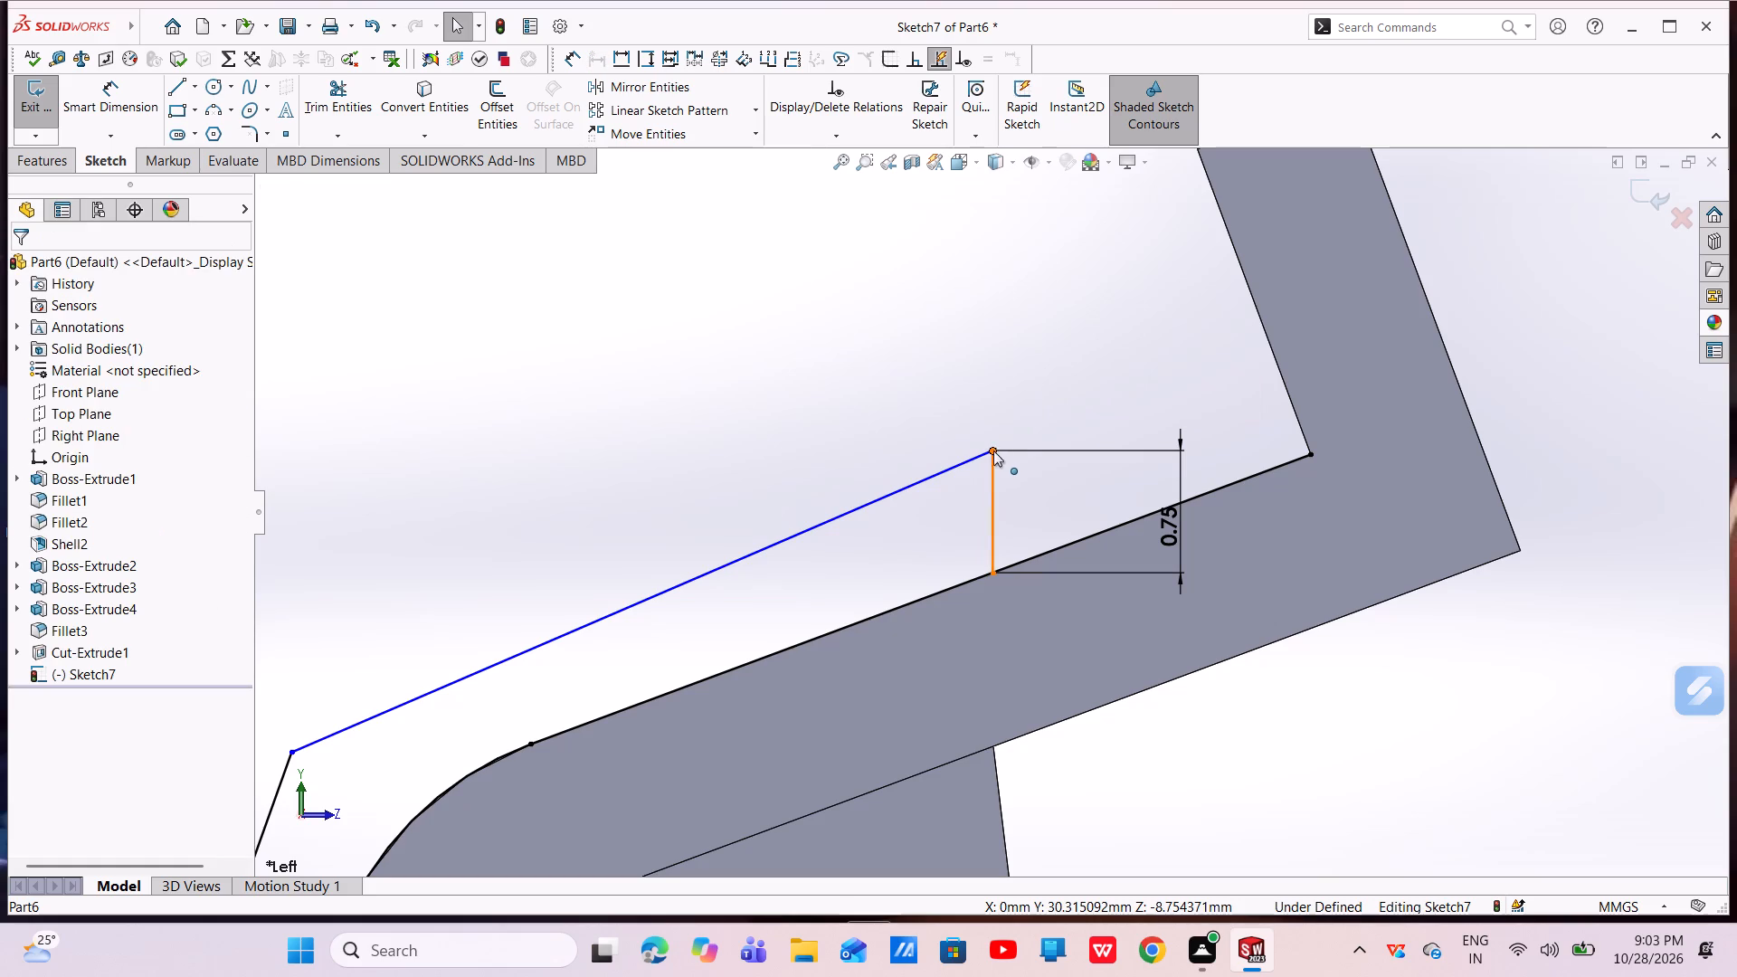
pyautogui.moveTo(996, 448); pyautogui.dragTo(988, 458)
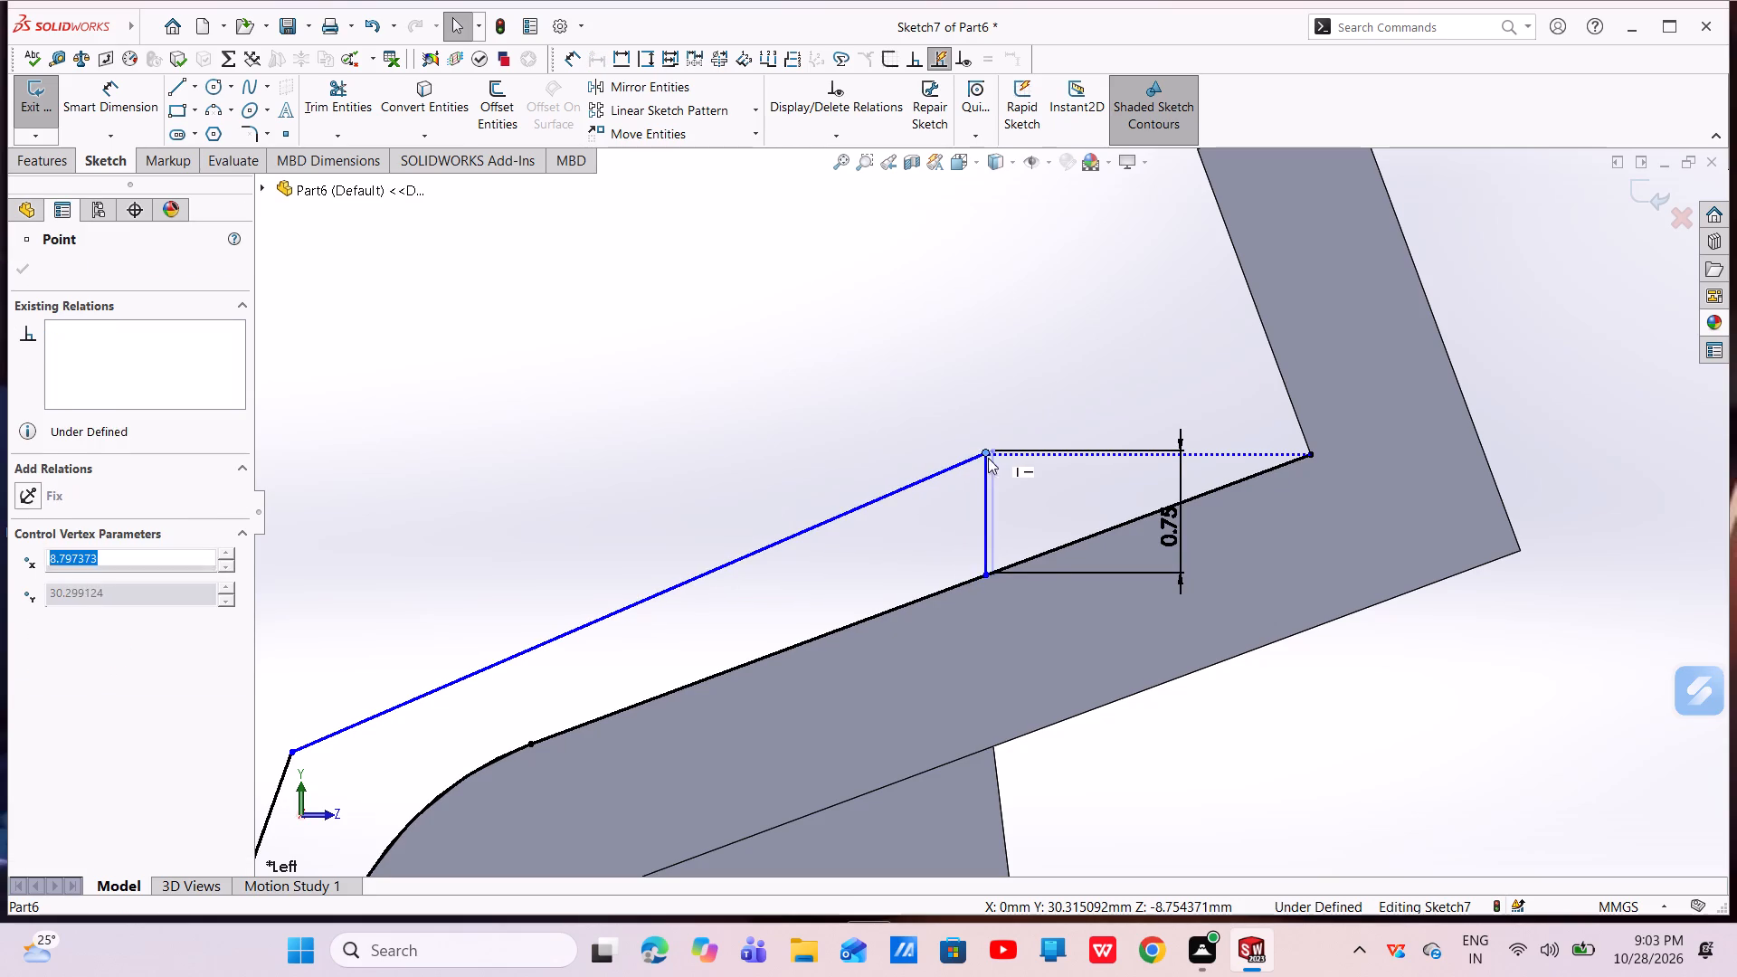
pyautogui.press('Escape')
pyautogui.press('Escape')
# Set the vertical dimension between the bend arc's centre point and the profile's lower corner to 3 mm.
pyautogui.scroll(4, 1024, 620)
pyautogui.scroll(-2, 939, 651)
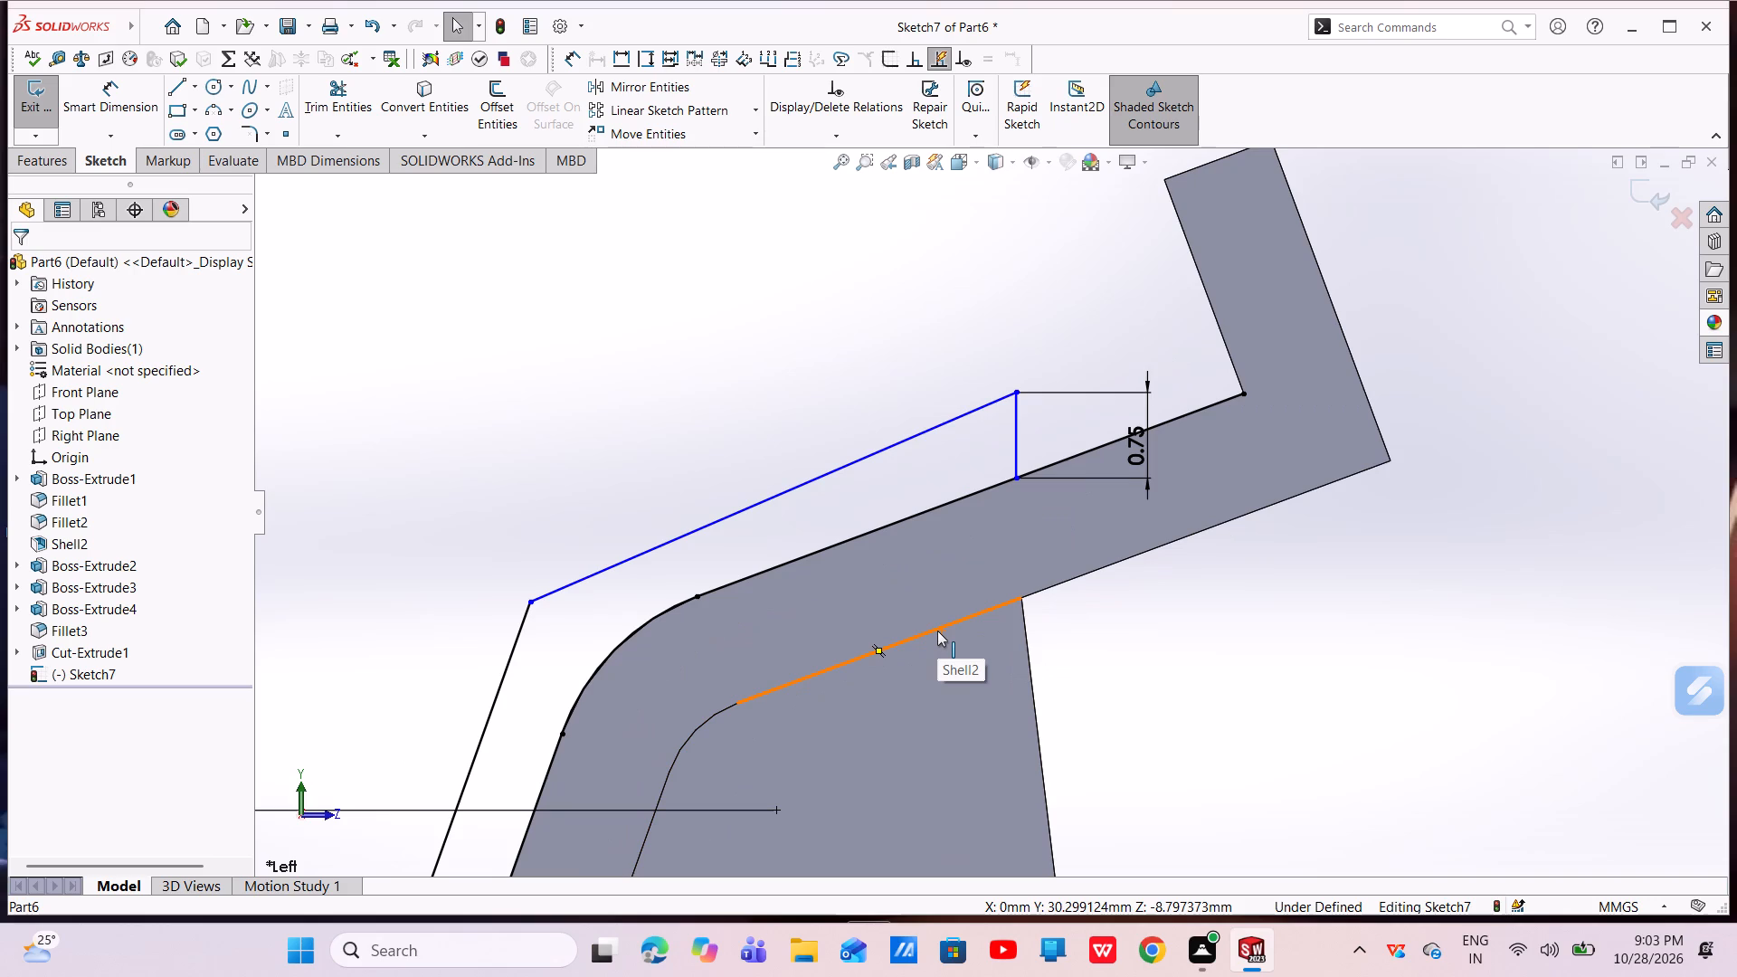
pyautogui.scroll(4, 994, 572)
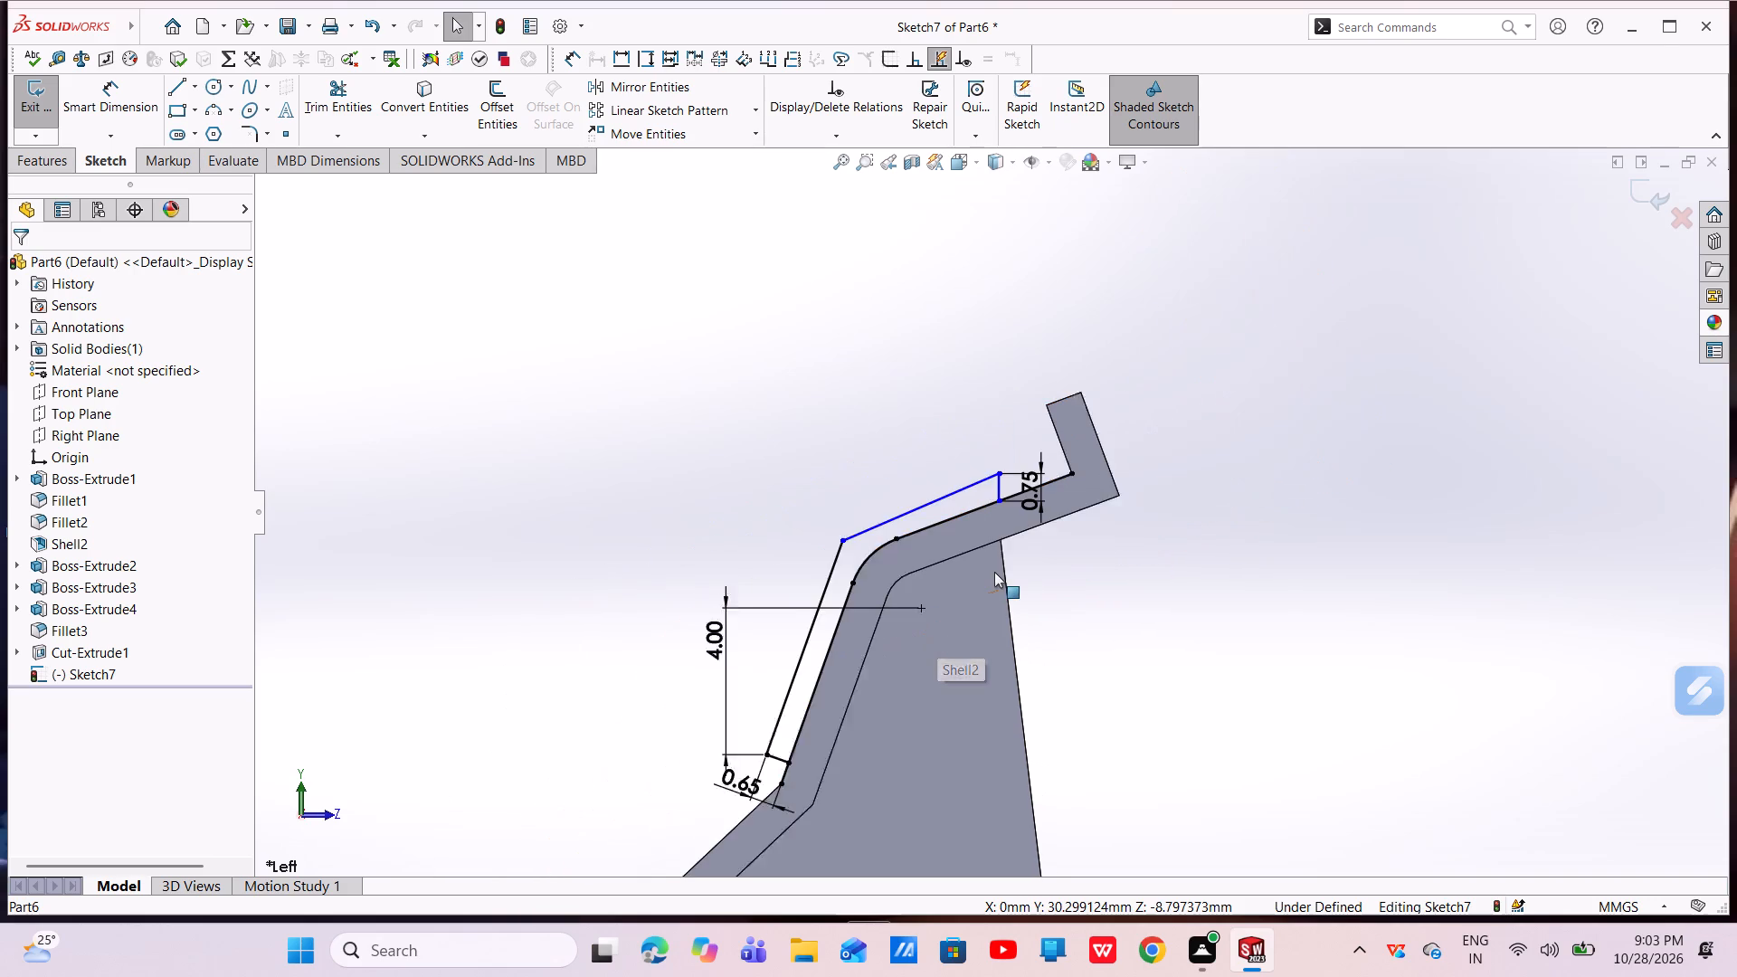
pyautogui.scroll(2, 994, 572)
pyautogui.scroll(-3, 802, 607)
pyautogui.doubleClick(771, 614)
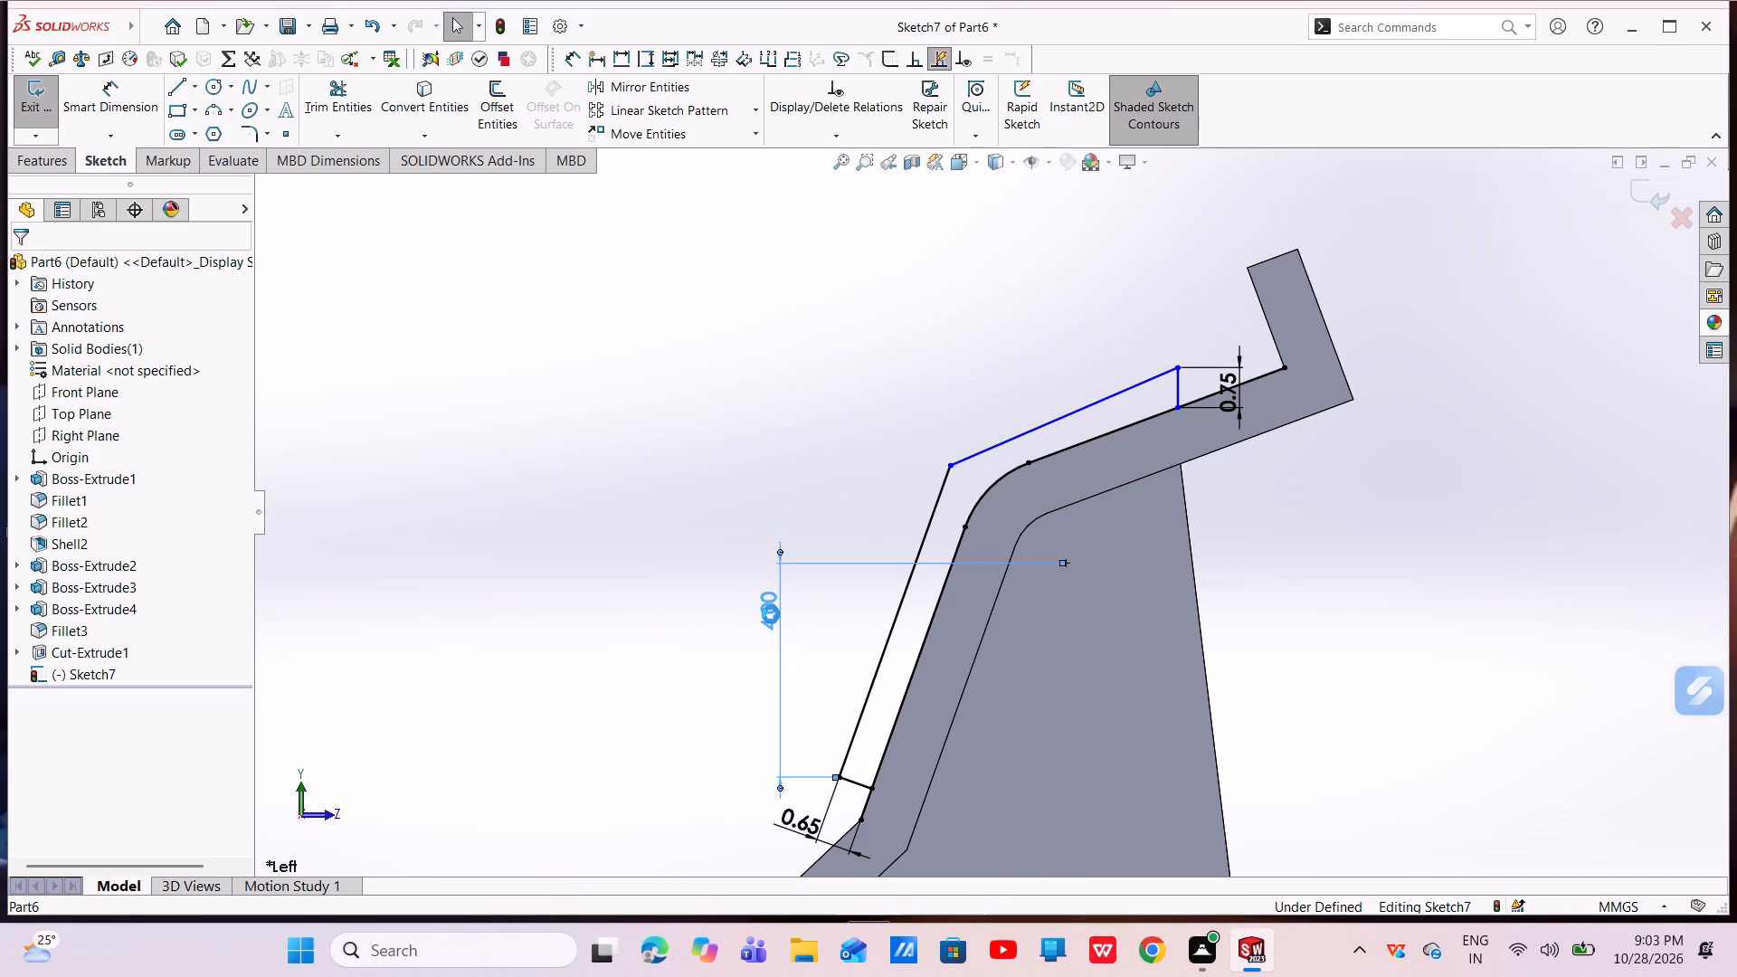
pyautogui.press('BackSpace')
pyautogui.press('3')
pyautogui.press('Return')
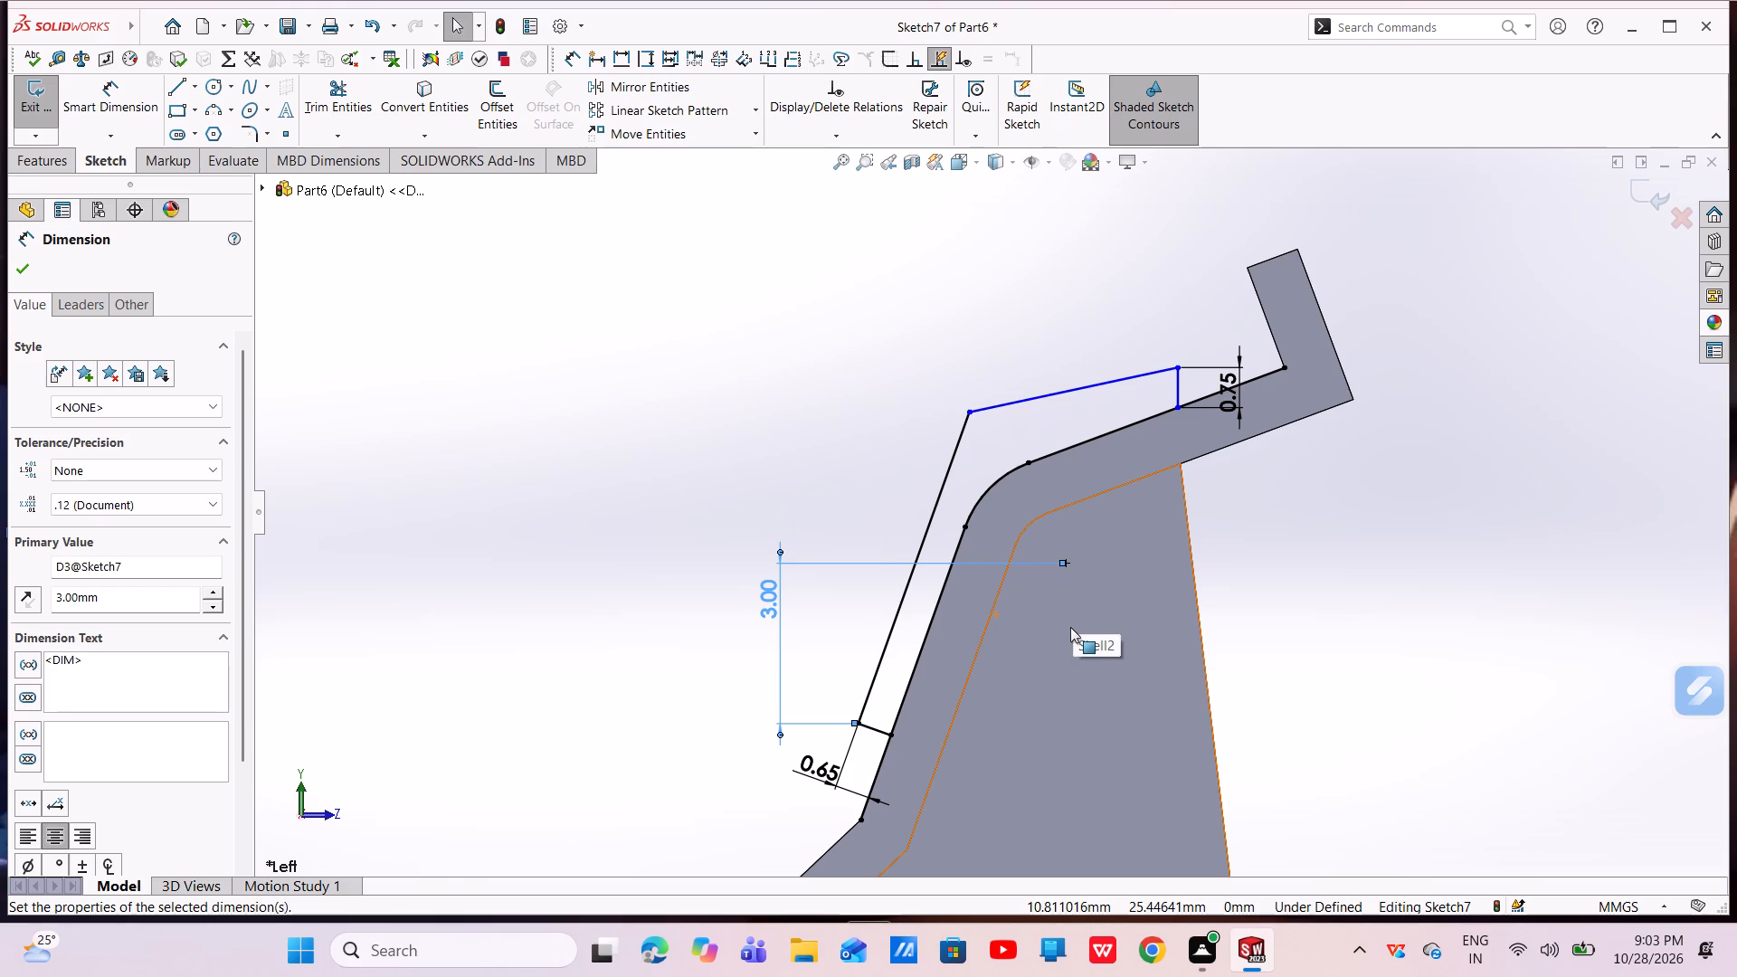
# Move the profile's outer bend corner down along the steep outer line, to about Y 28.75 mm, Z -12.95 mm.
pyautogui.scroll(2, 1087, 615)
pyautogui.scroll(-5, 1042, 387)
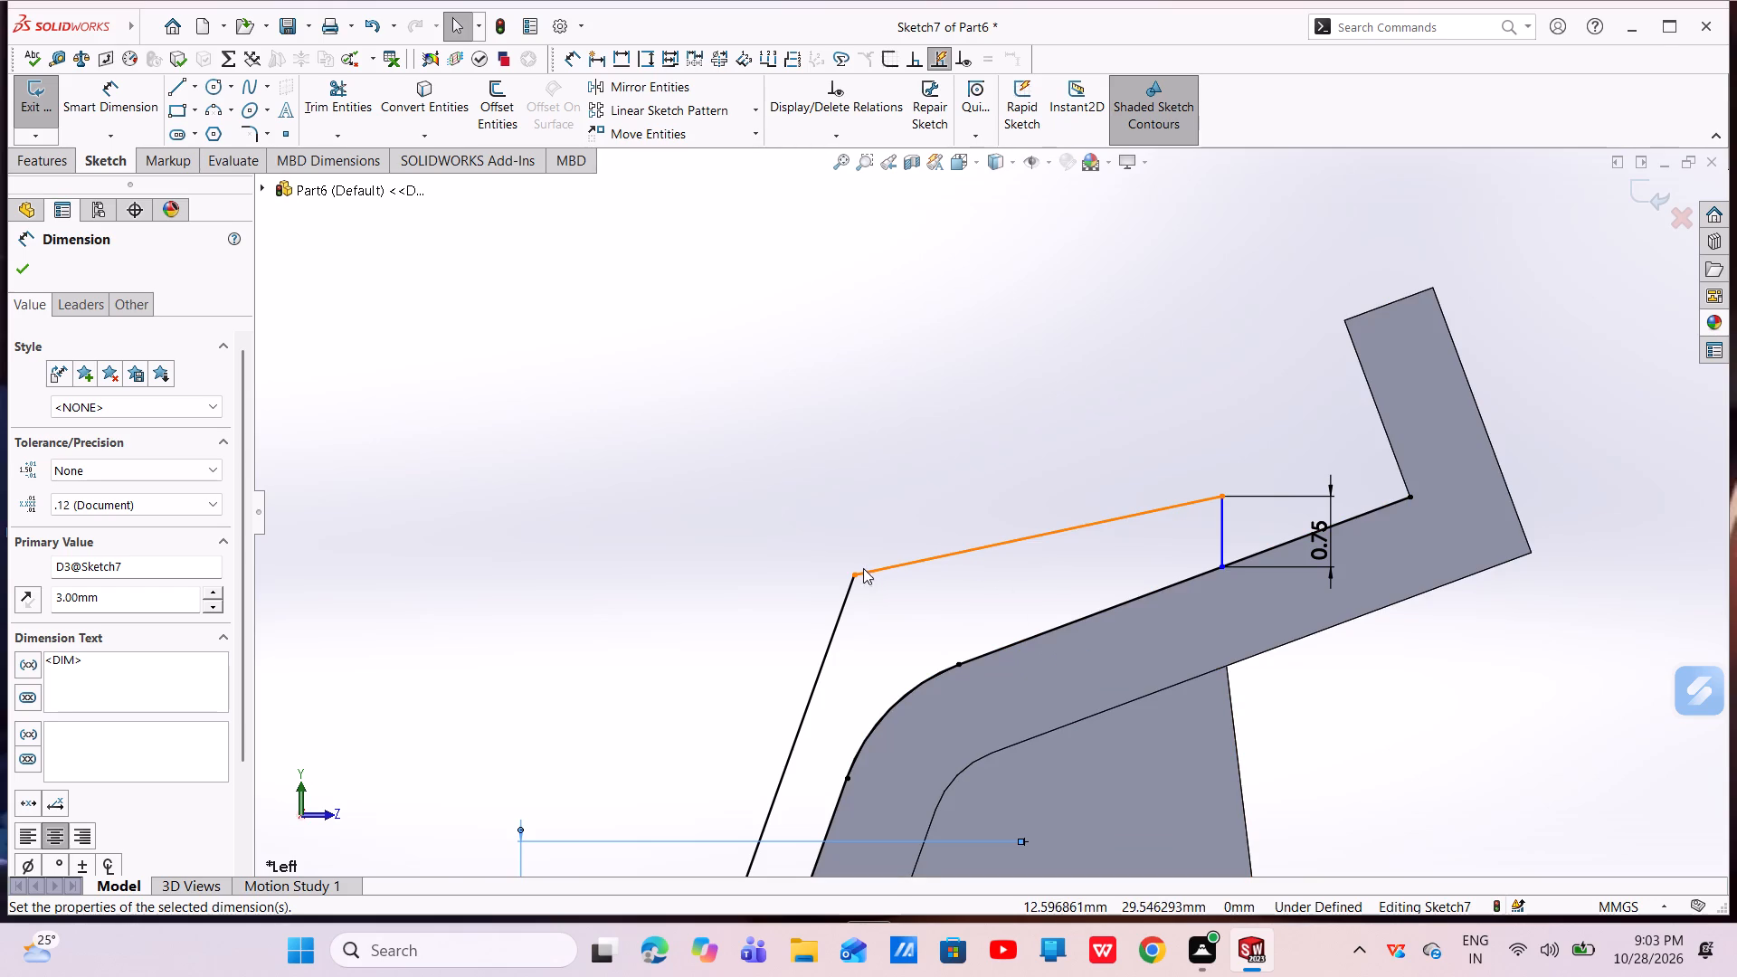
pyautogui.moveTo(857, 574); pyautogui.dragTo(887, 651)
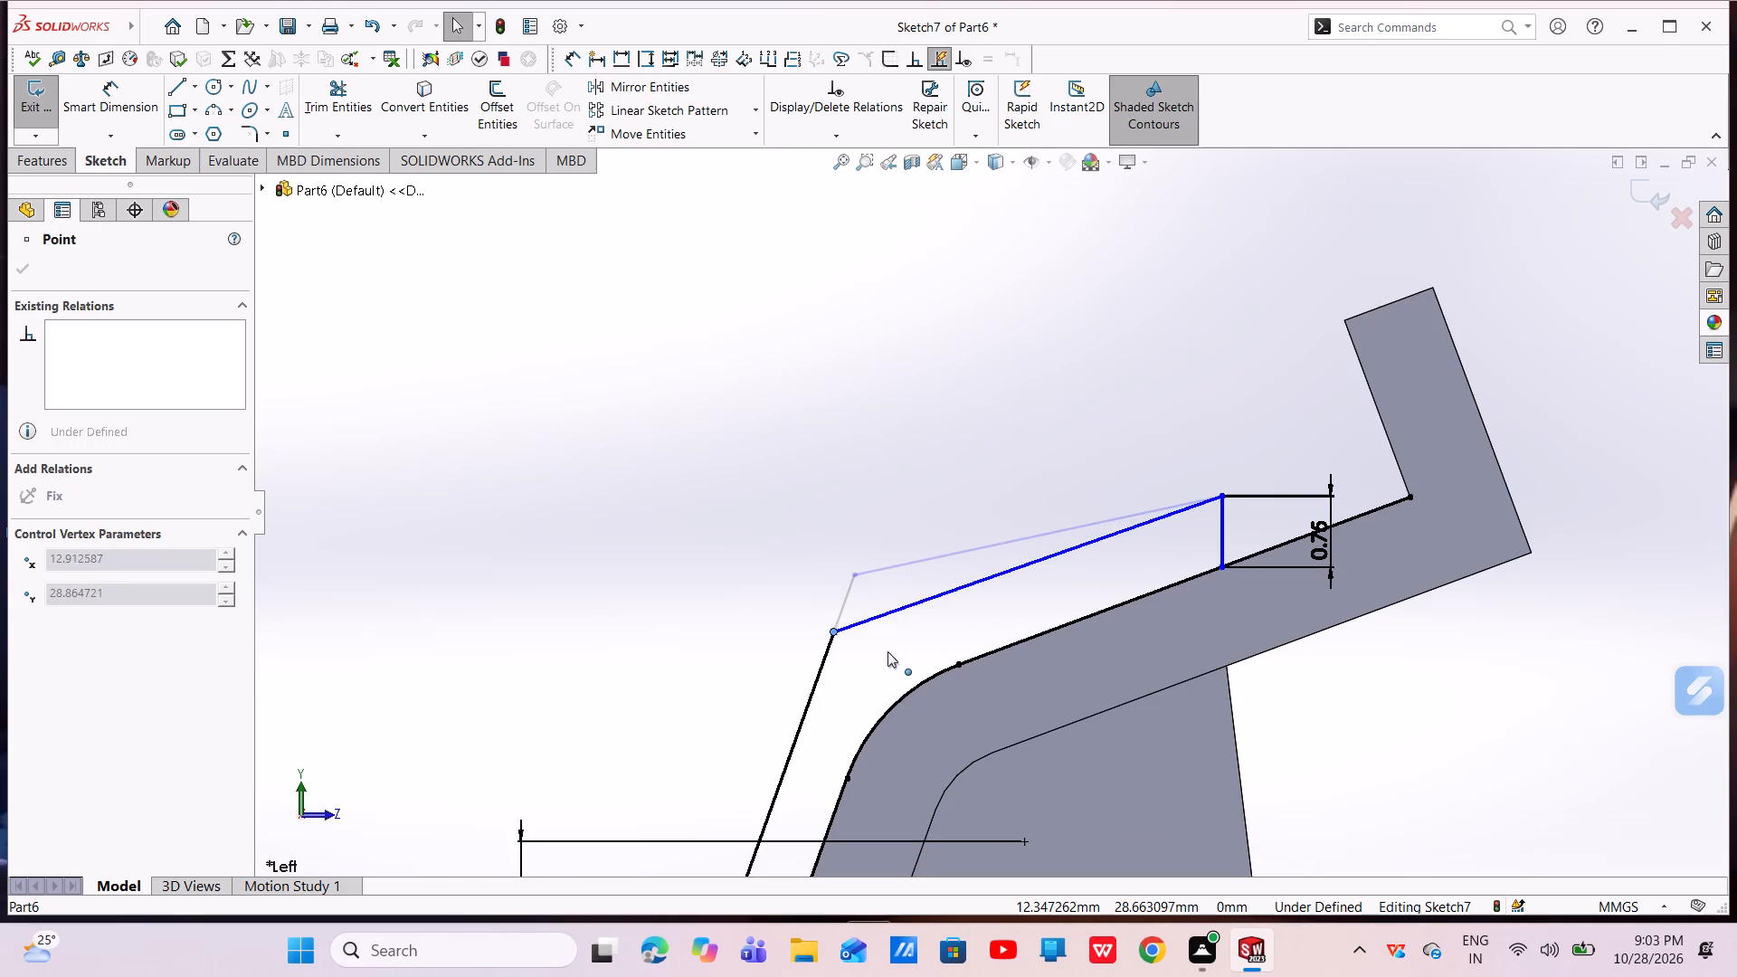
pyautogui.moveTo(887, 651); pyautogui.dragTo(887, 662)
pyautogui.press('Escape')
pyautogui.scroll(5, 1016, 674)
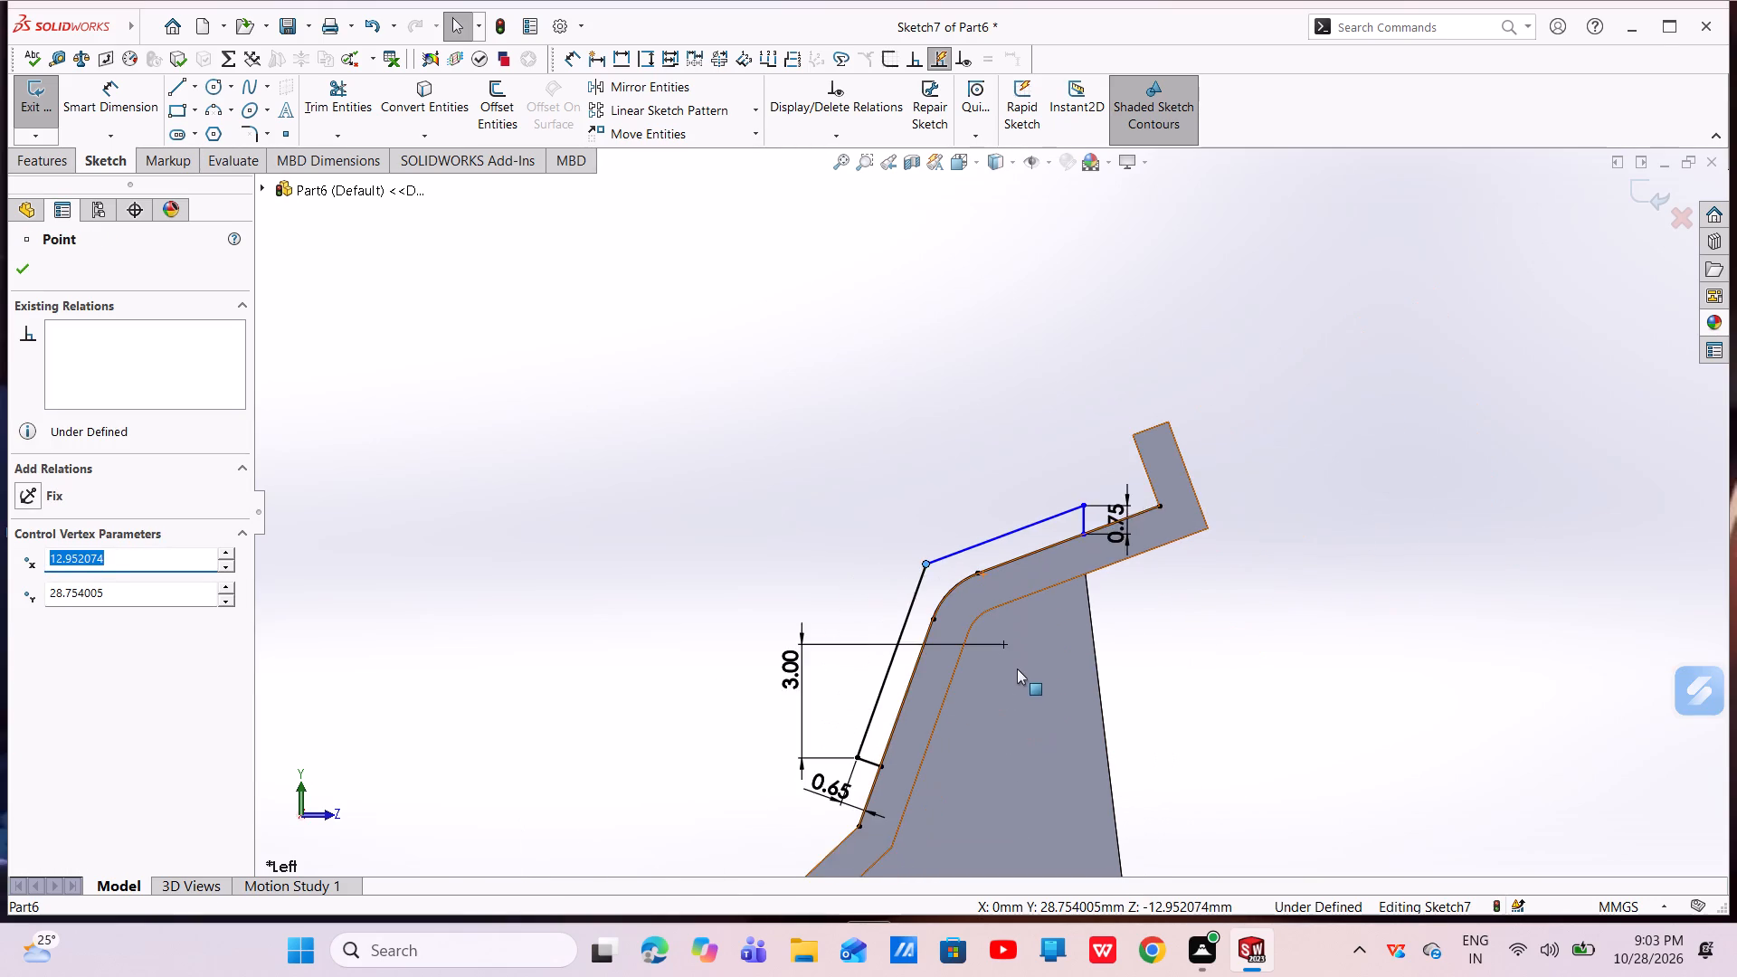
pyautogui.scroll(-2, 1039, 643)
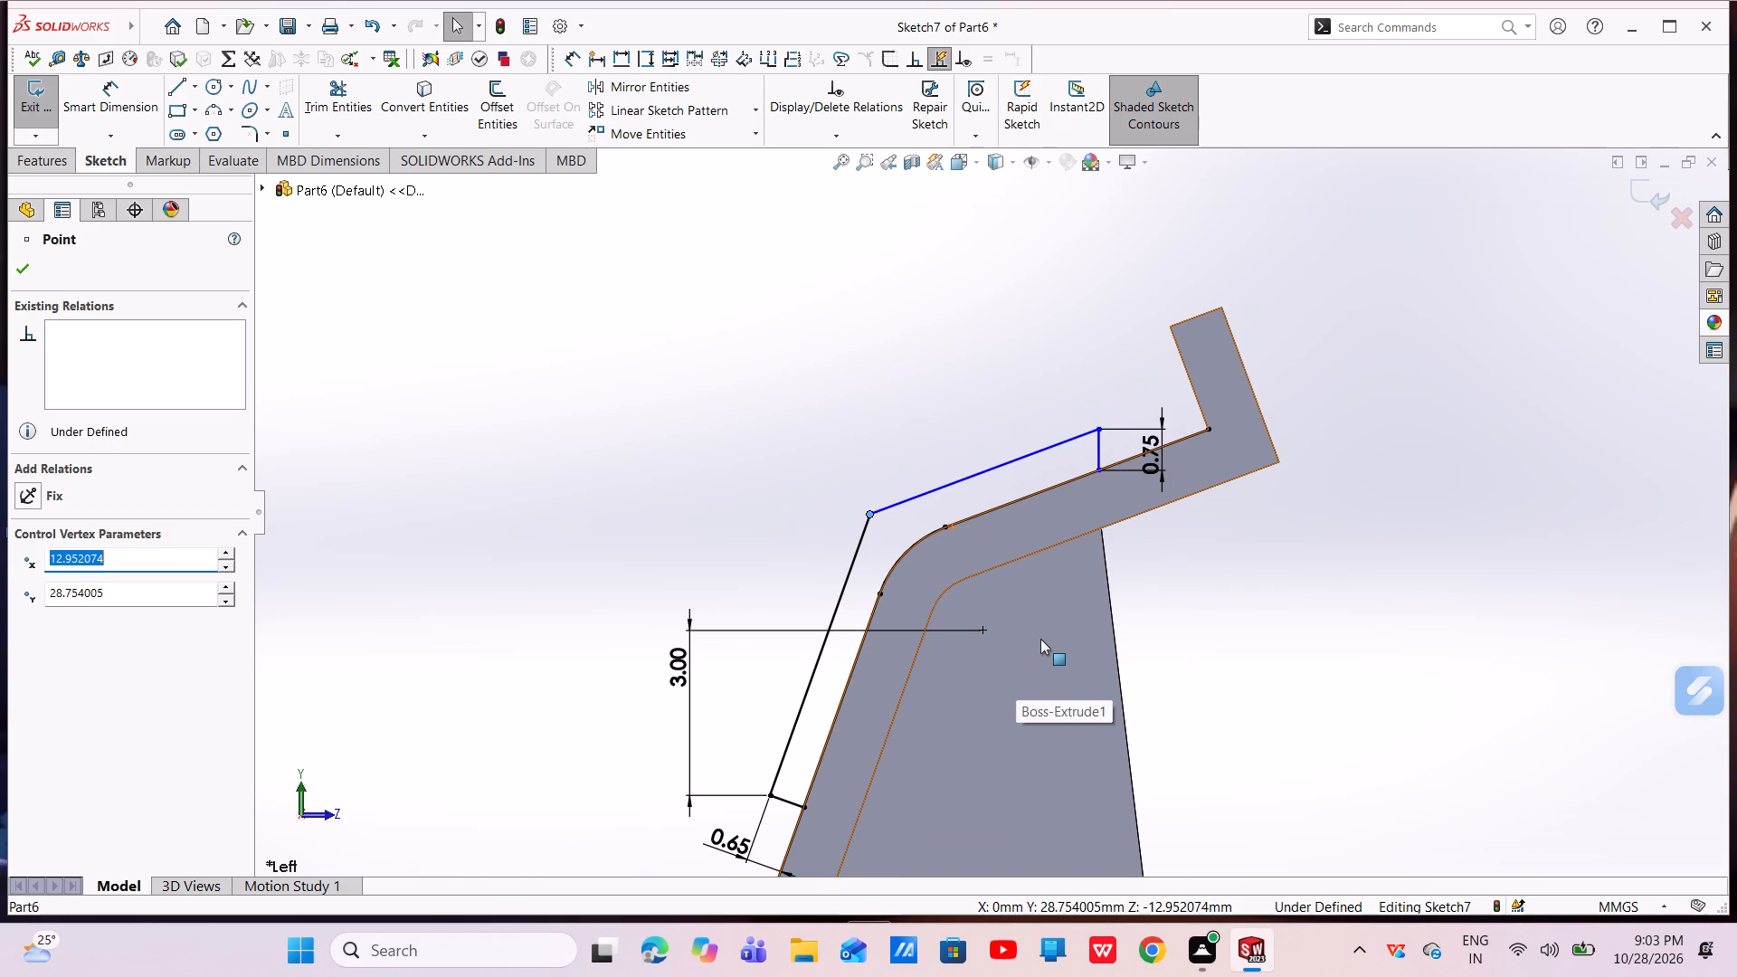
pyautogui.press('Escape')
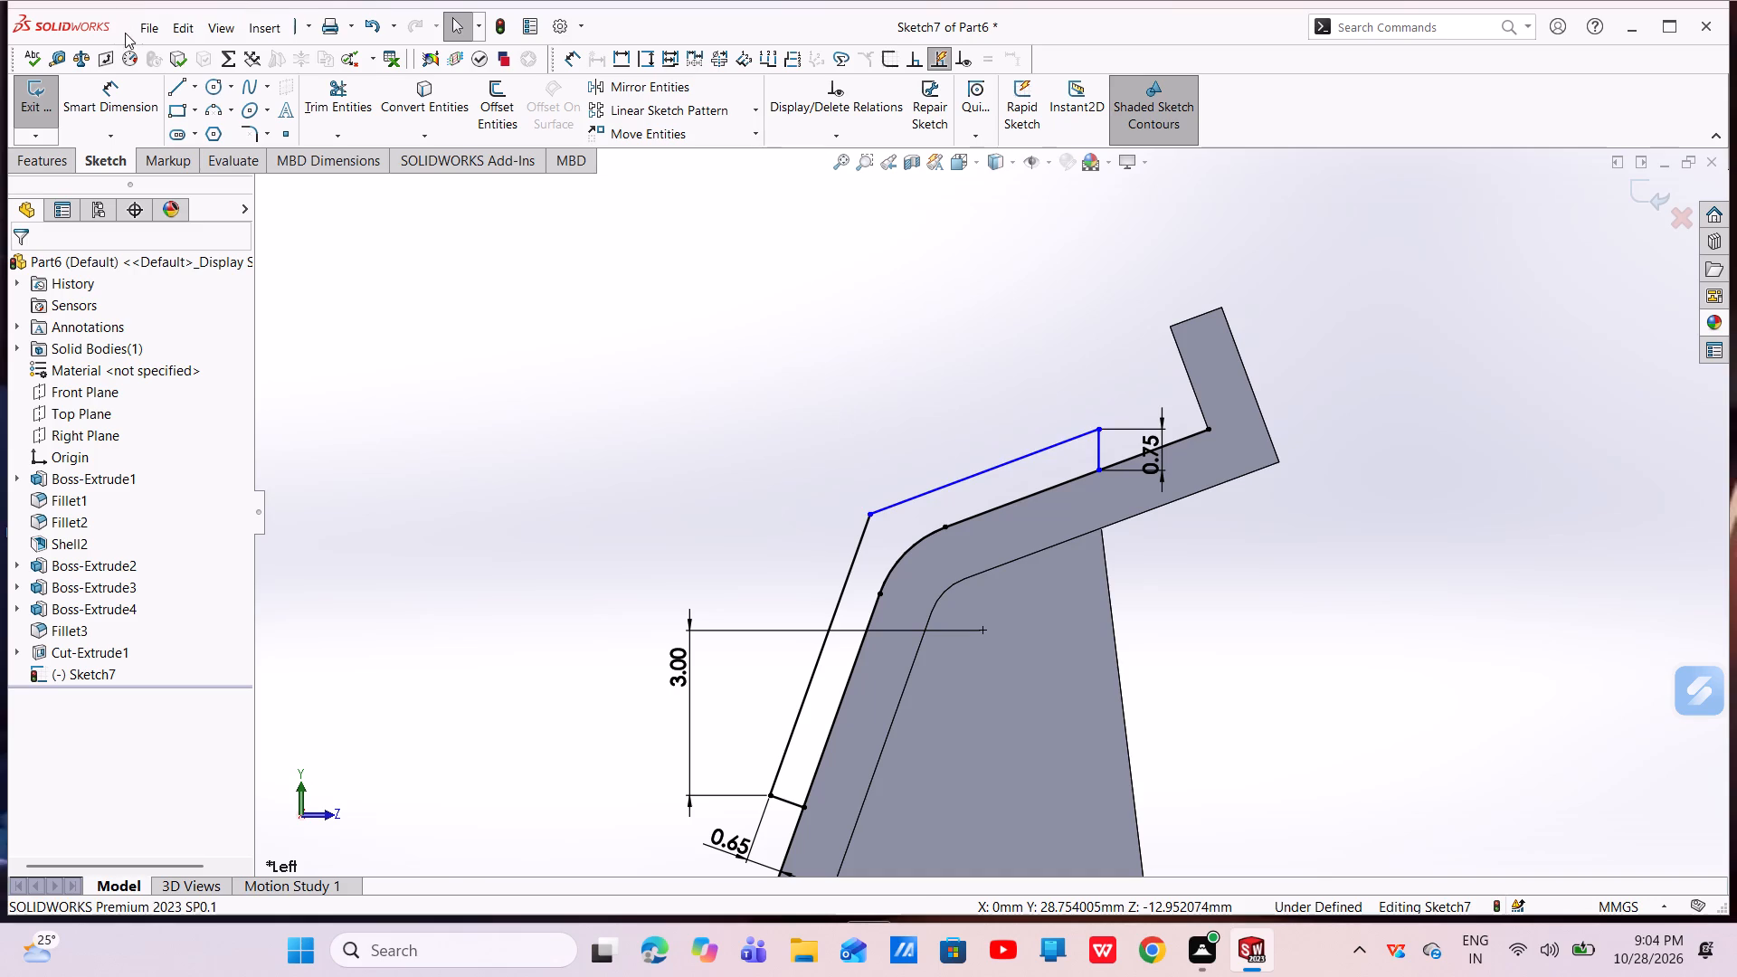
# Dimension the aligned distance from the sloping line's upper corner to the bend arc's centre point as 4 mm.
pyautogui.click(103, 103)
pyautogui.click(103, 103)
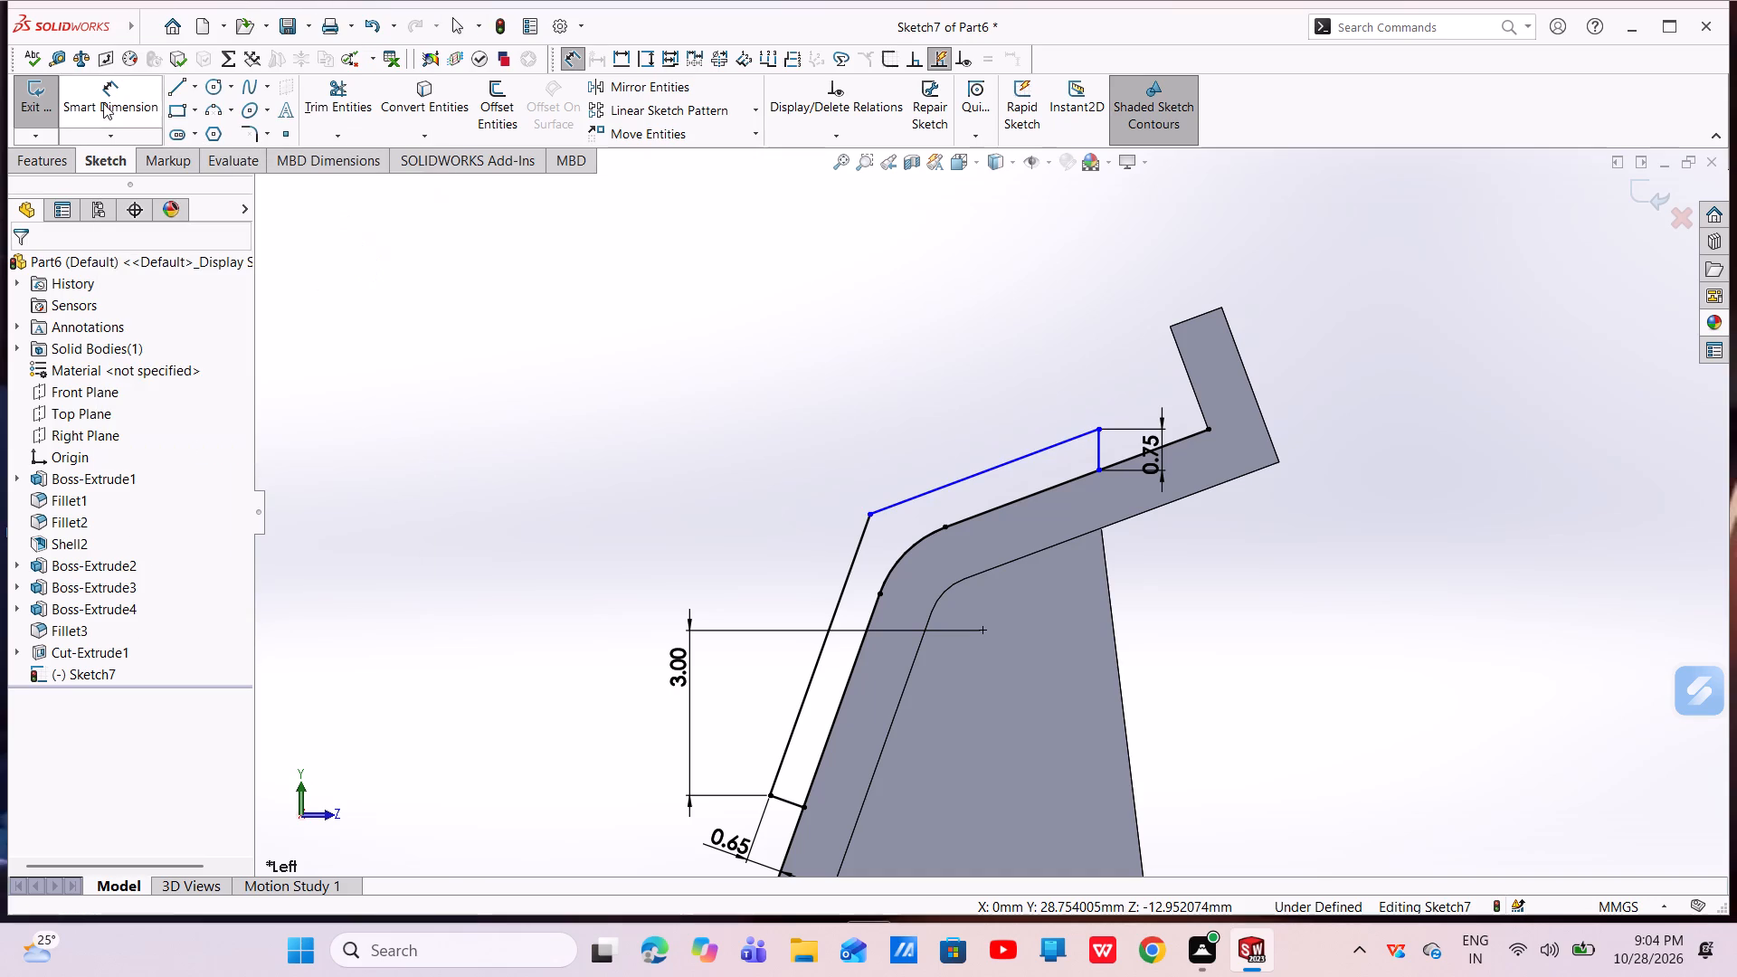
pyautogui.click(145, 105)
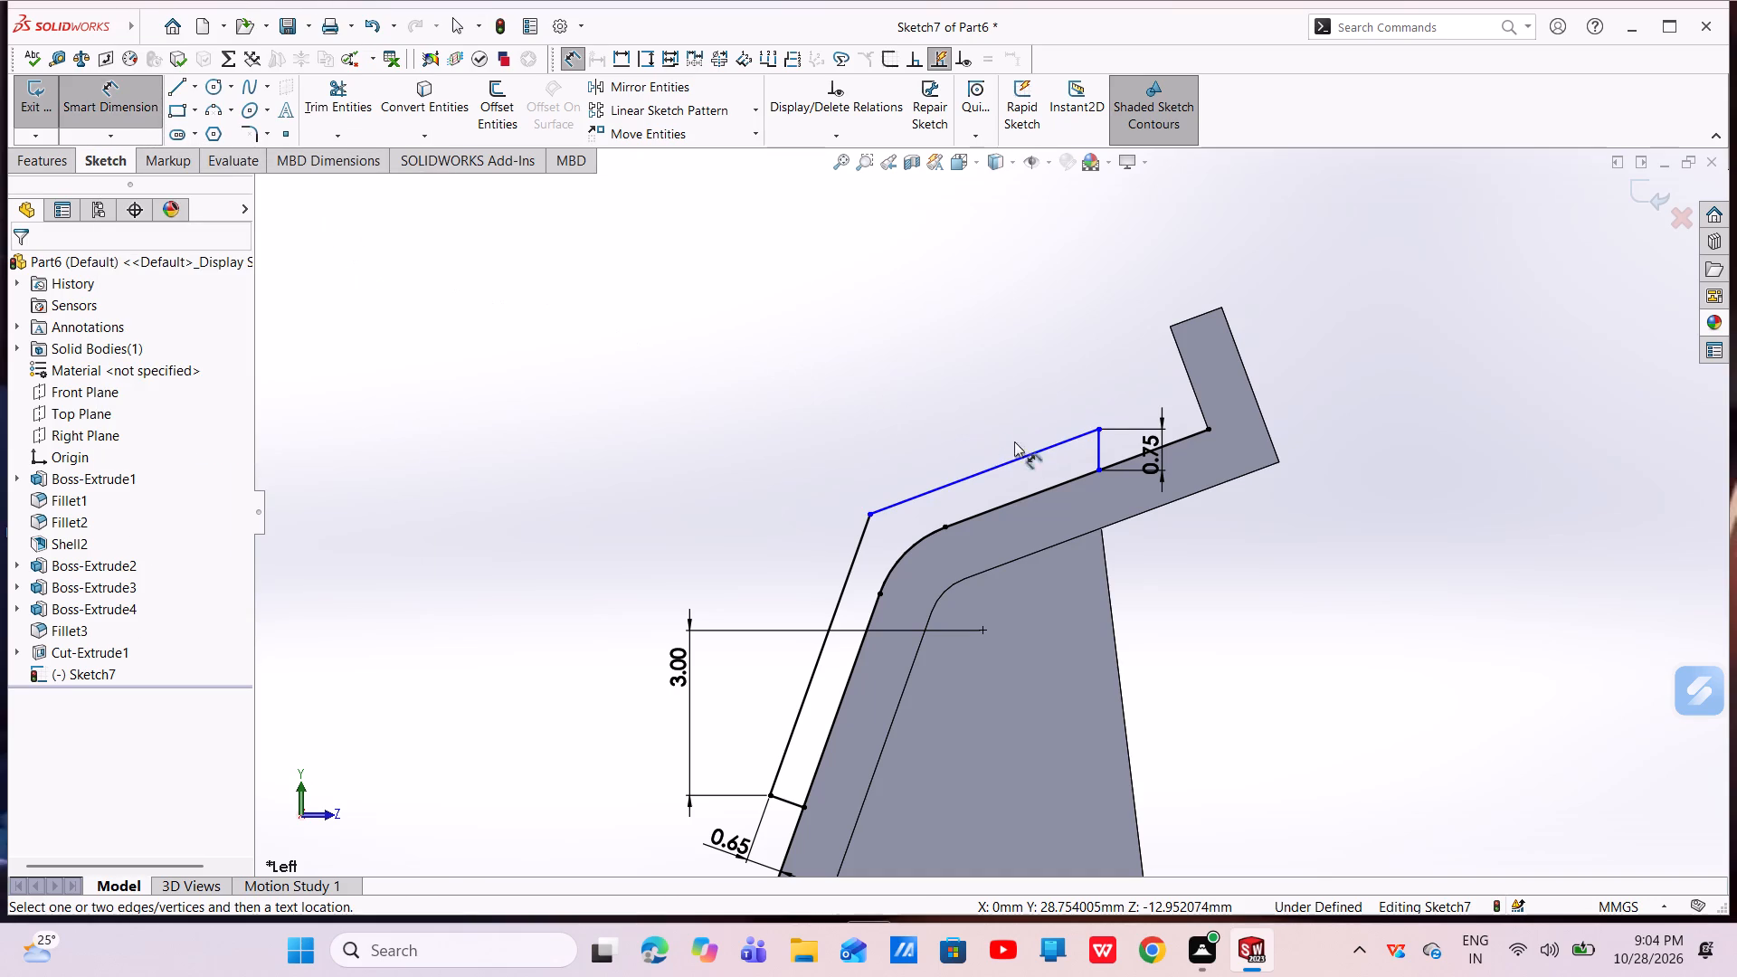
pyautogui.click(1096, 432)
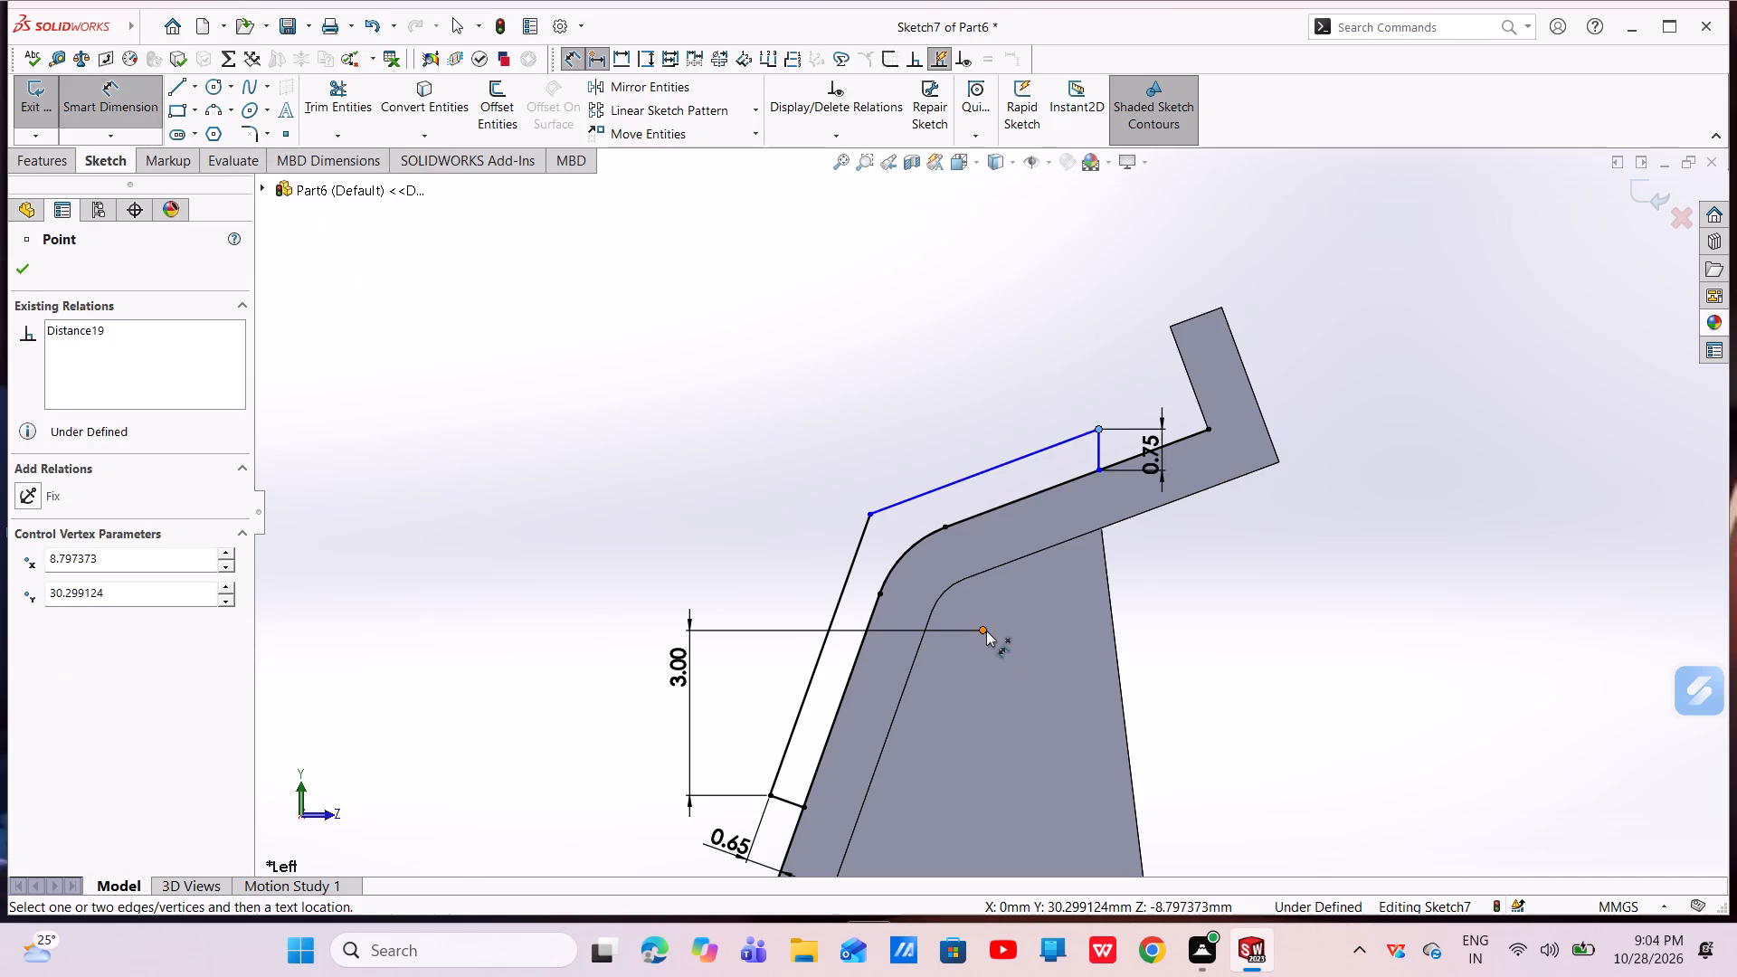
pyautogui.click(980, 629)
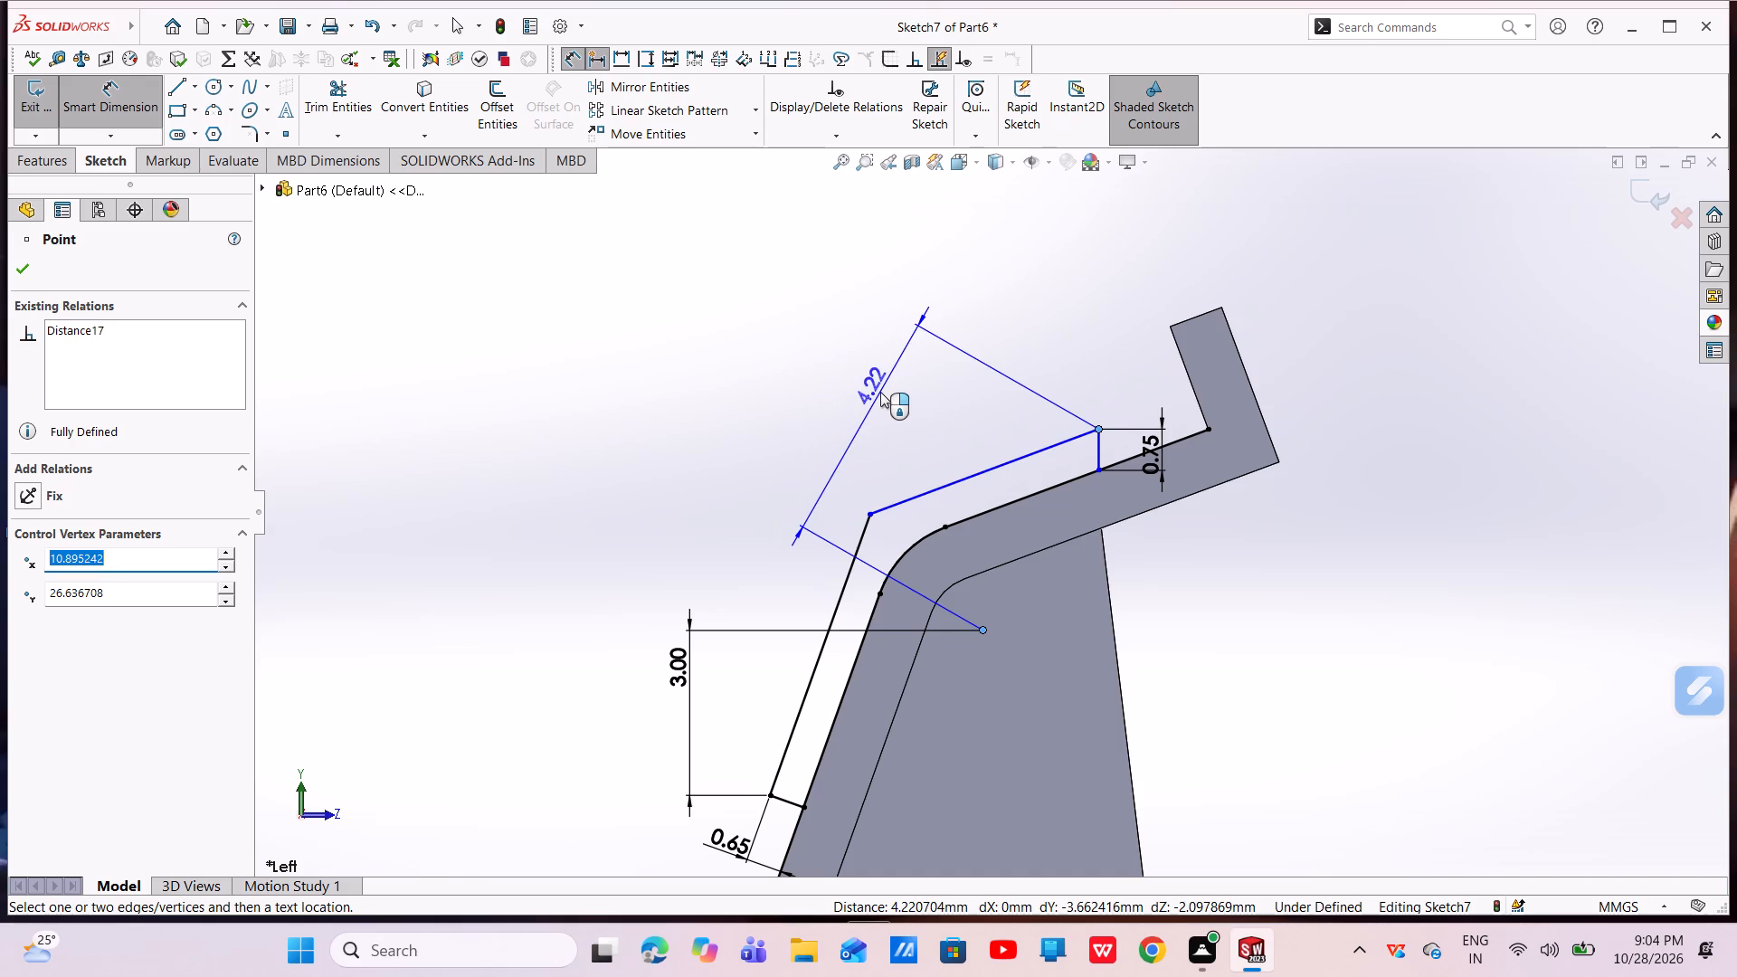
pyautogui.click(880, 392)
pyautogui.press('BackSpace')
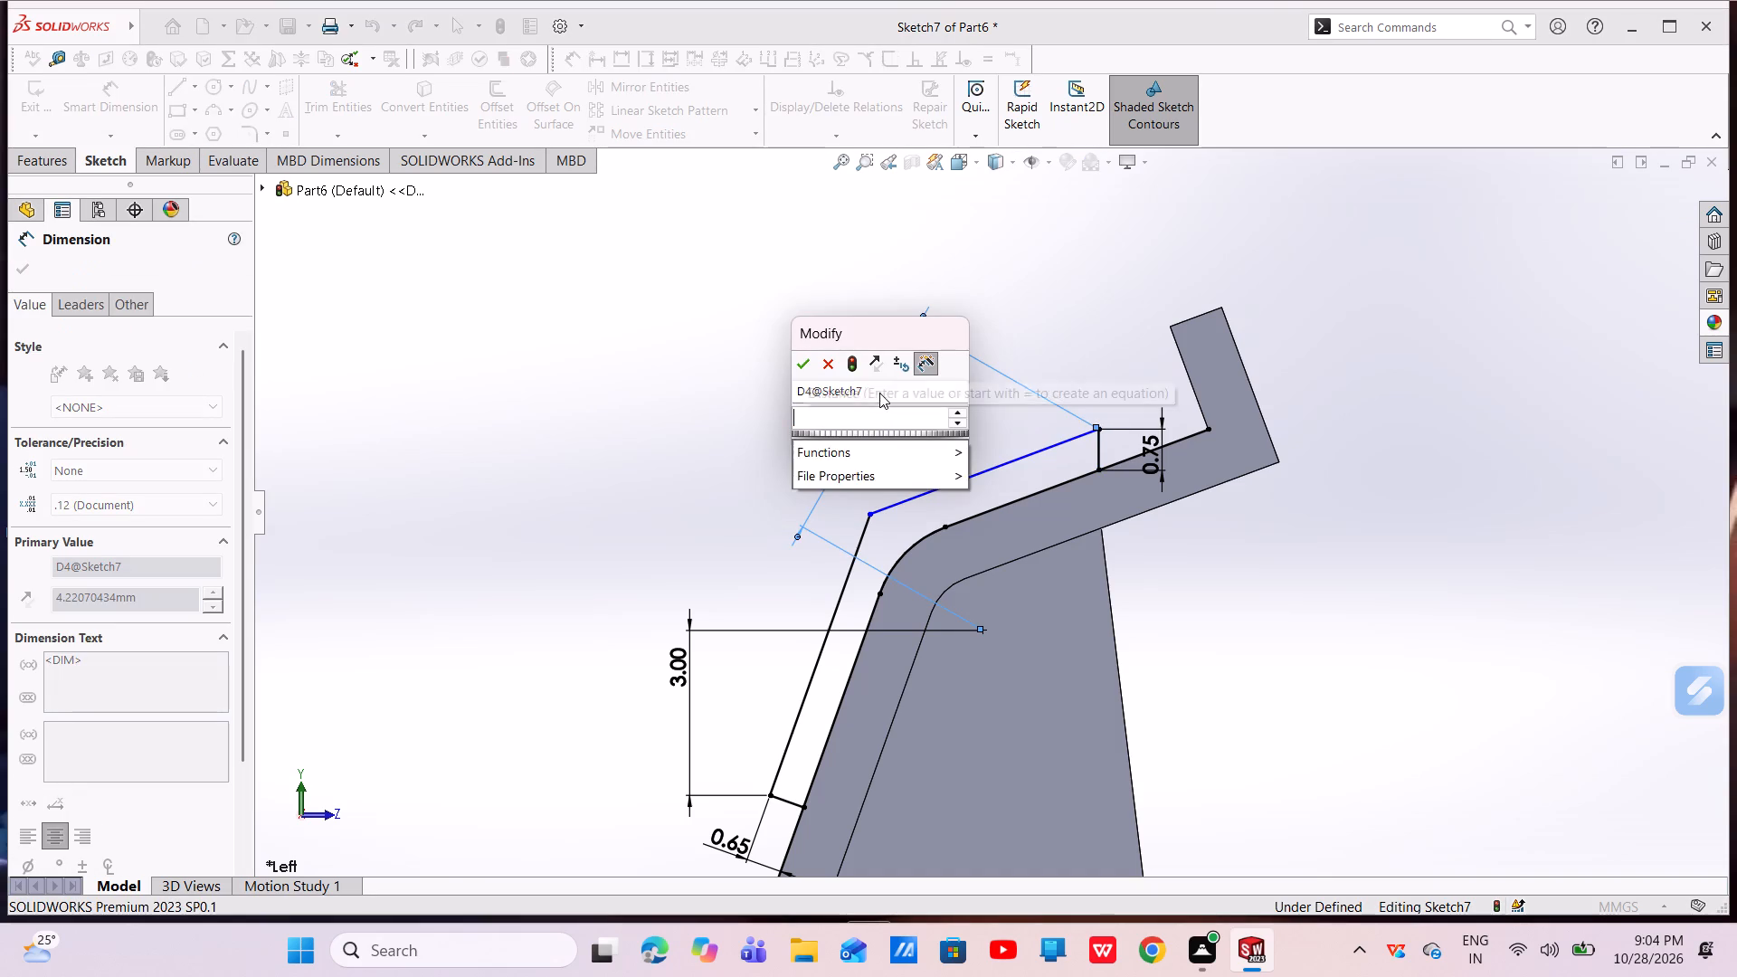
pyautogui.press('4')
pyautogui.press('Return')
pyautogui.press('Escape')
pyautogui.press('Escape')
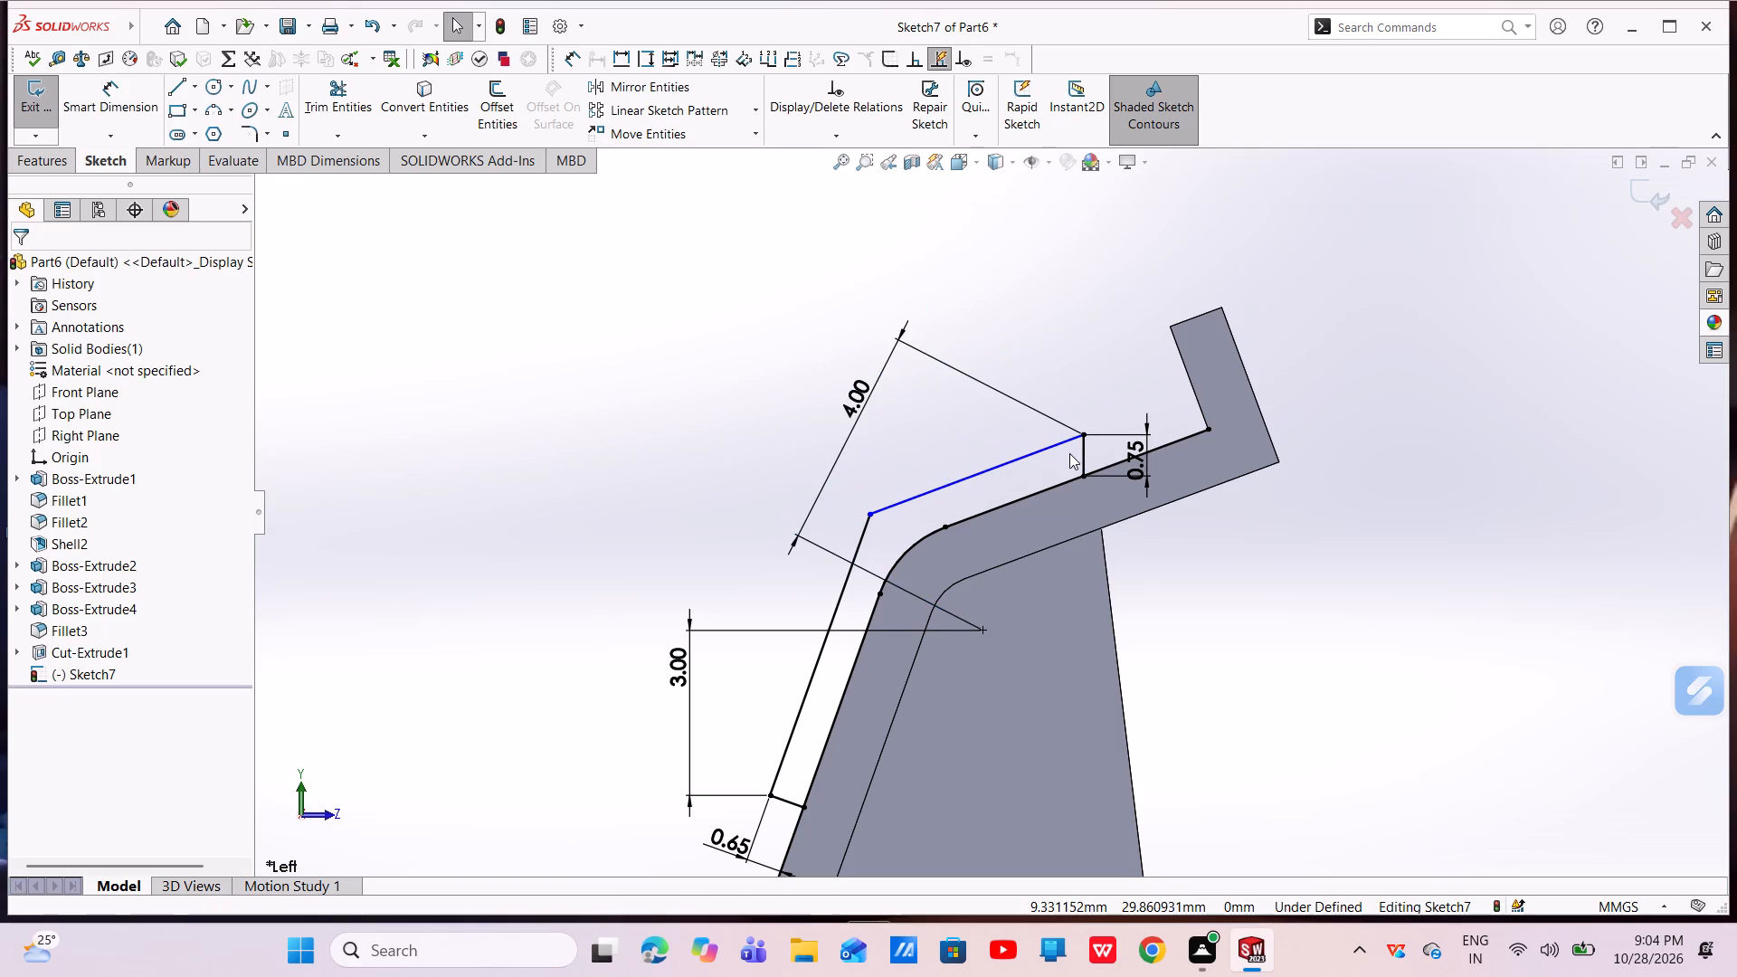
# Examine the sloping line and how the dimensioned profile sits against the lip bend from several angles.
pyautogui.click(991, 471)
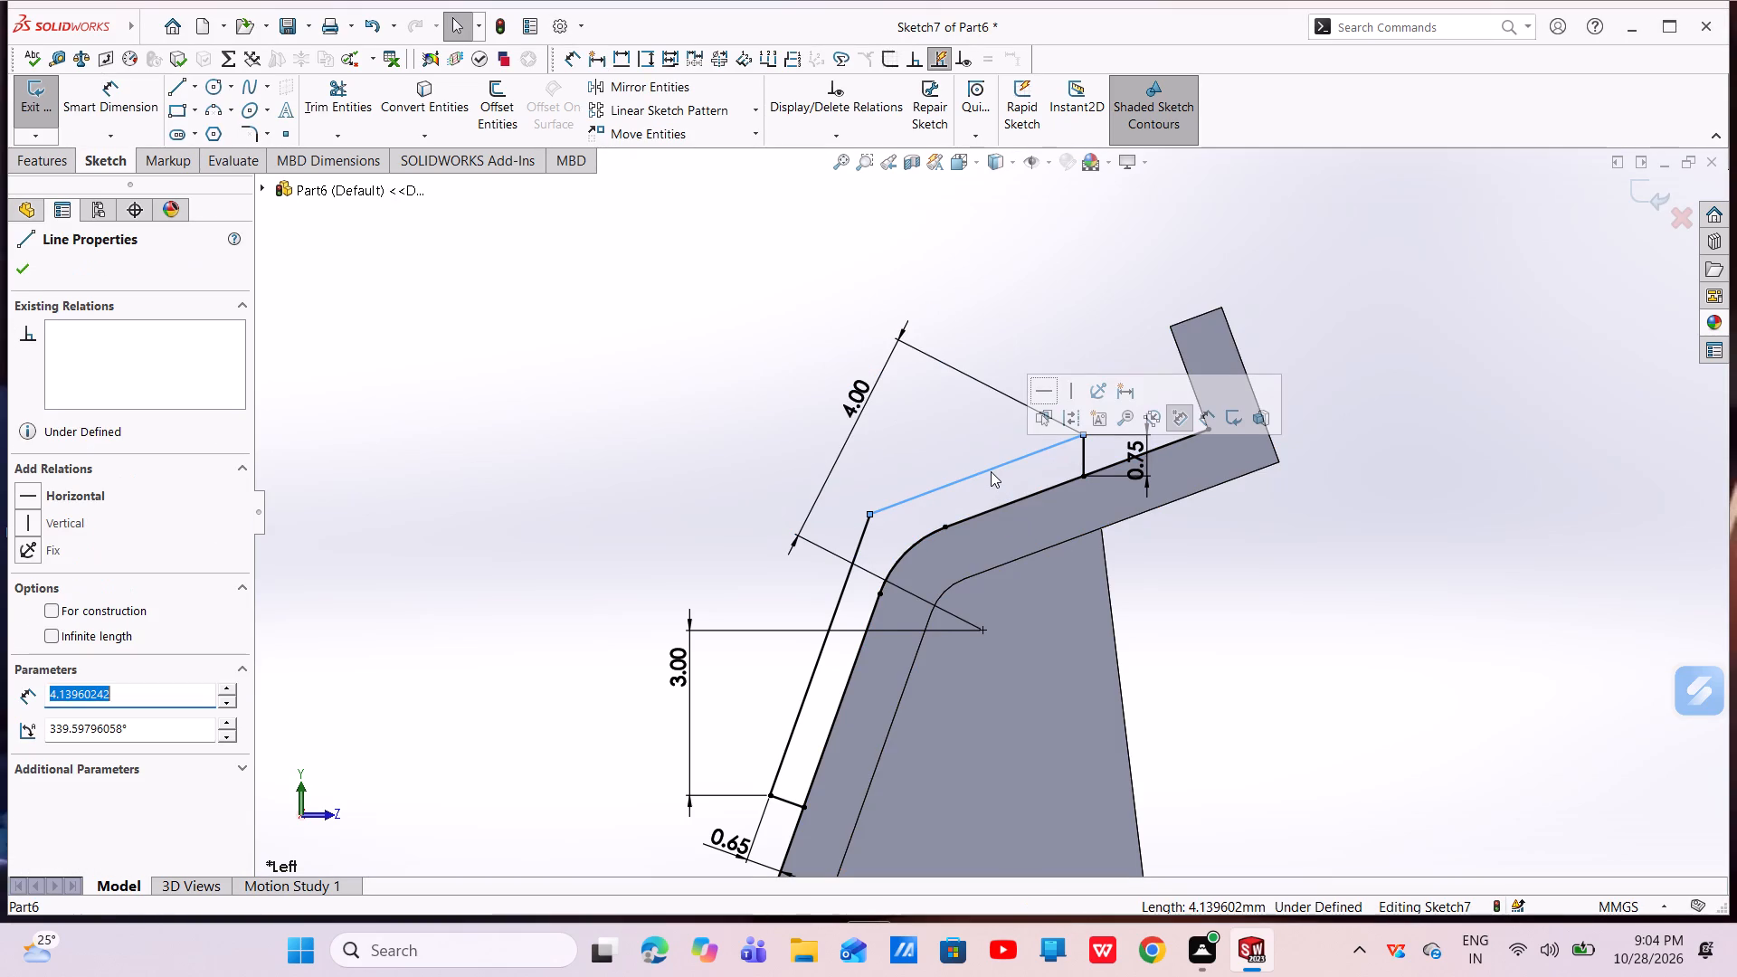
pyautogui.press('Escape')
pyautogui.press('Escape')
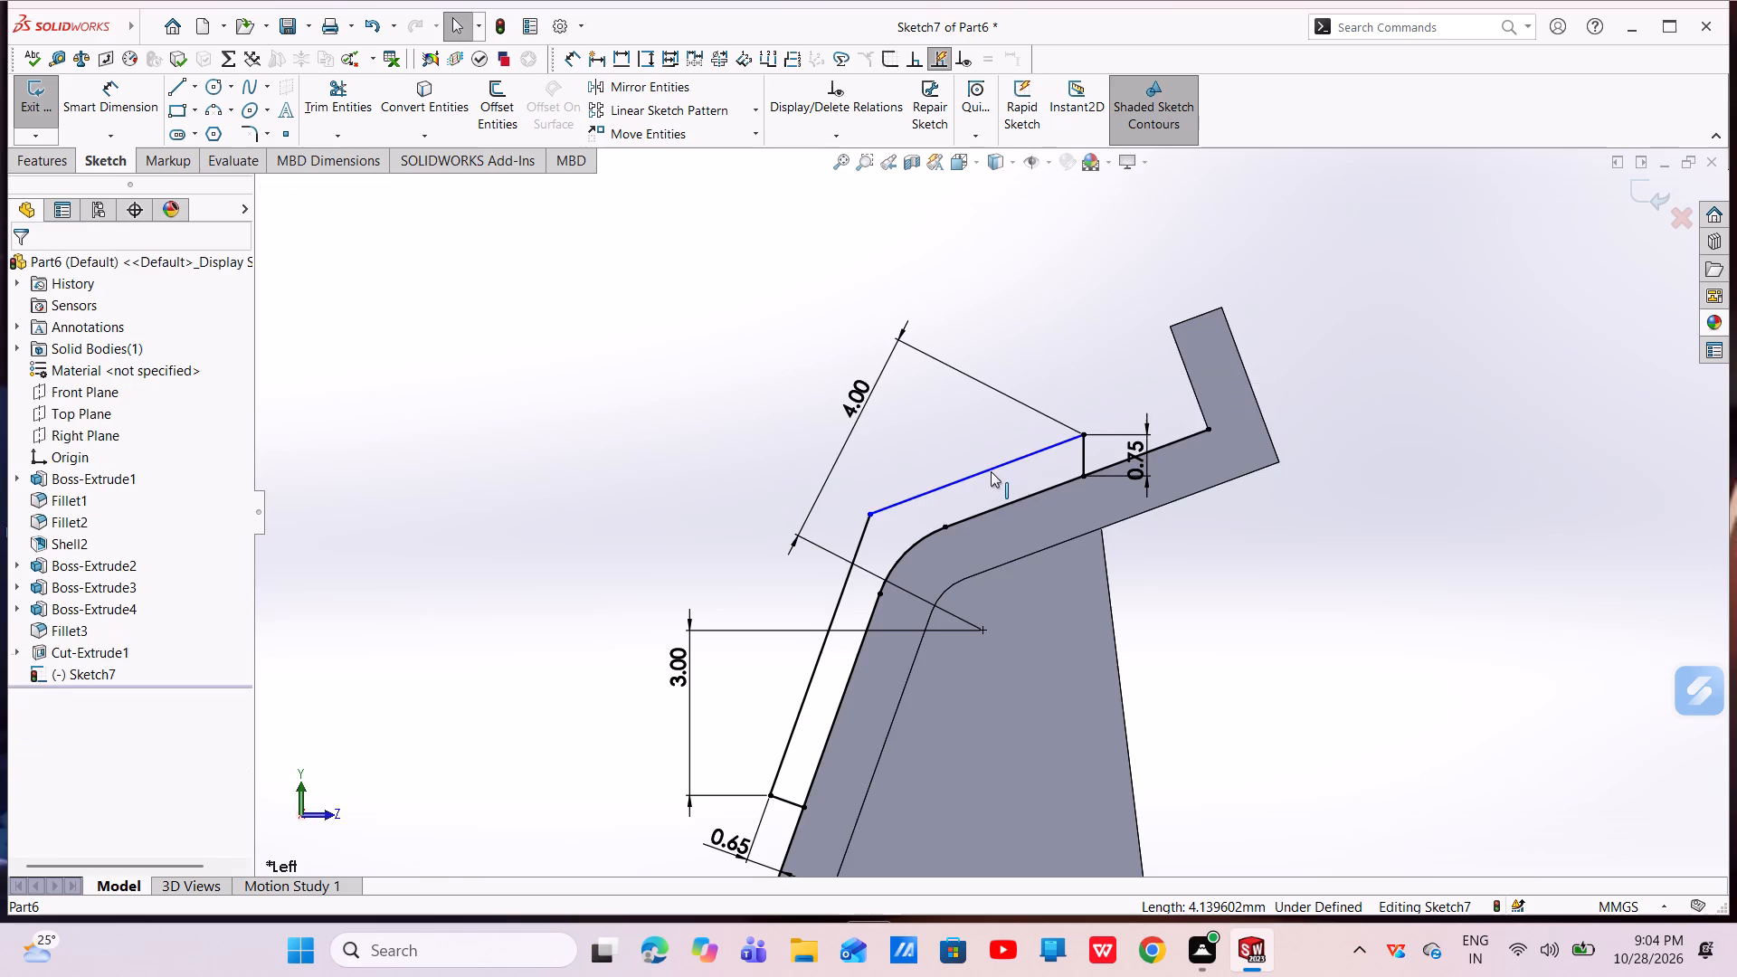
pyautogui.scroll(3, 1015, 577)
pyautogui.scroll(-4, 1152, 683)
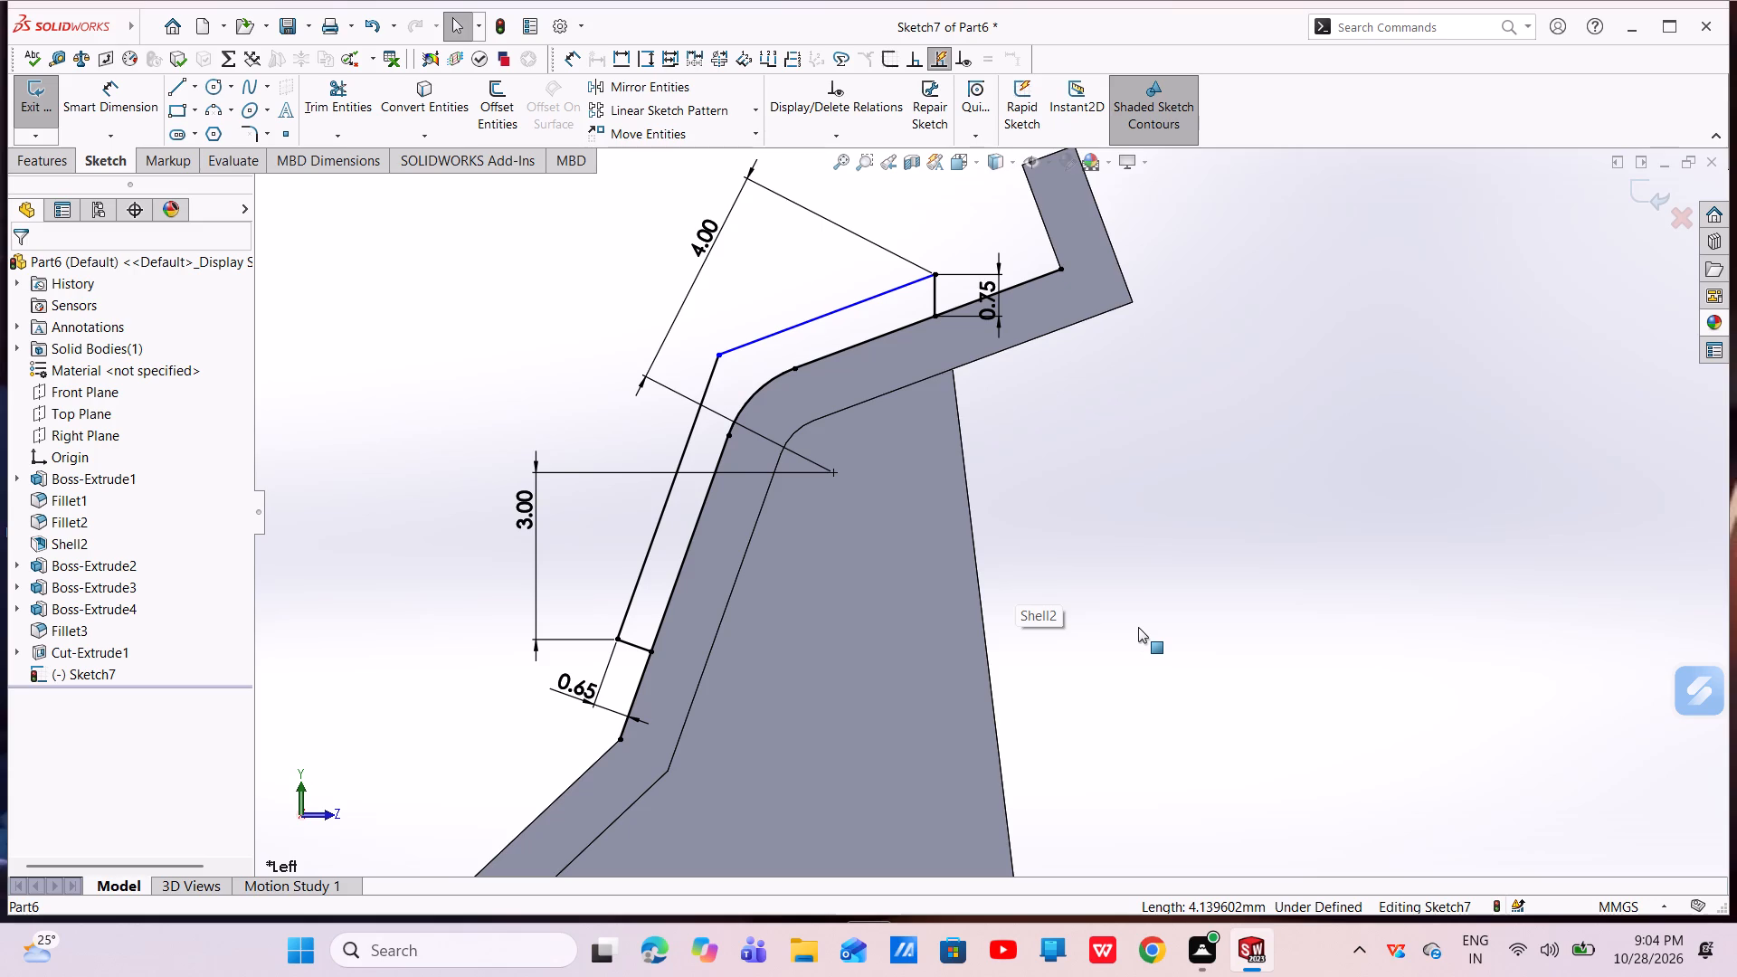
pyautogui.press('Escape')
pyautogui.scroll(4, 944, 530)
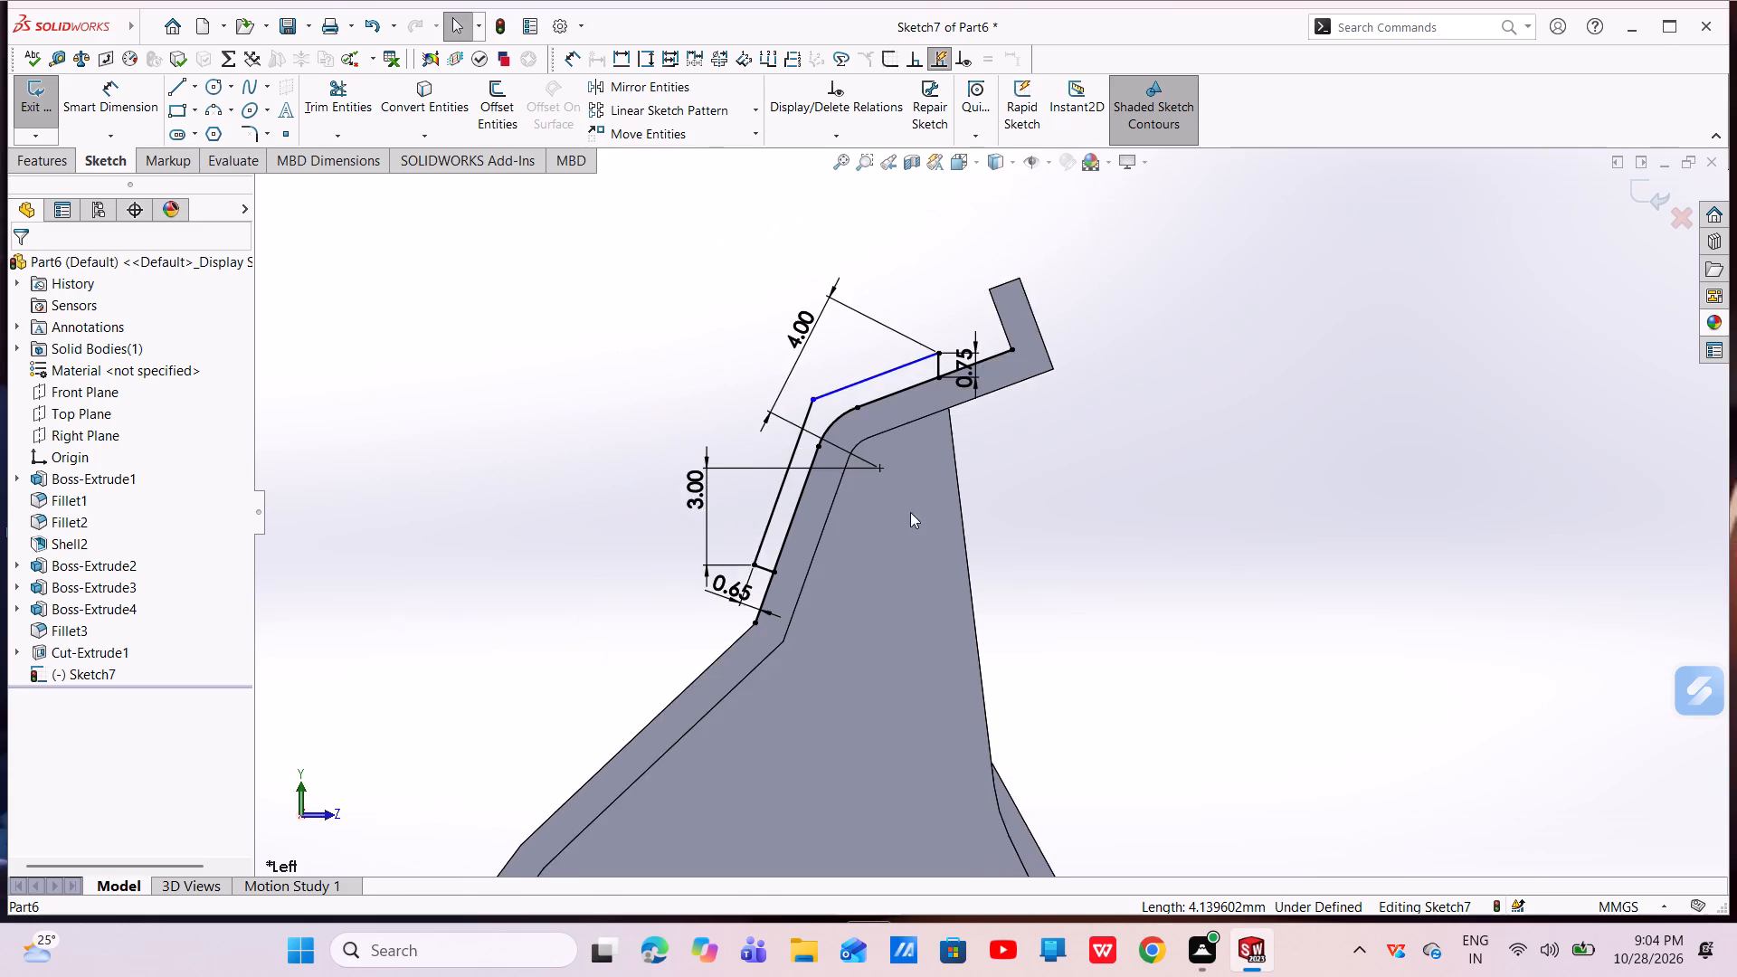
pyautogui.moveTo(825, 486); pyautogui.dragTo(928, 559, button='middle')
pyautogui.scroll(4, 949, 541)
pyautogui.scroll(-5, 1151, 576)
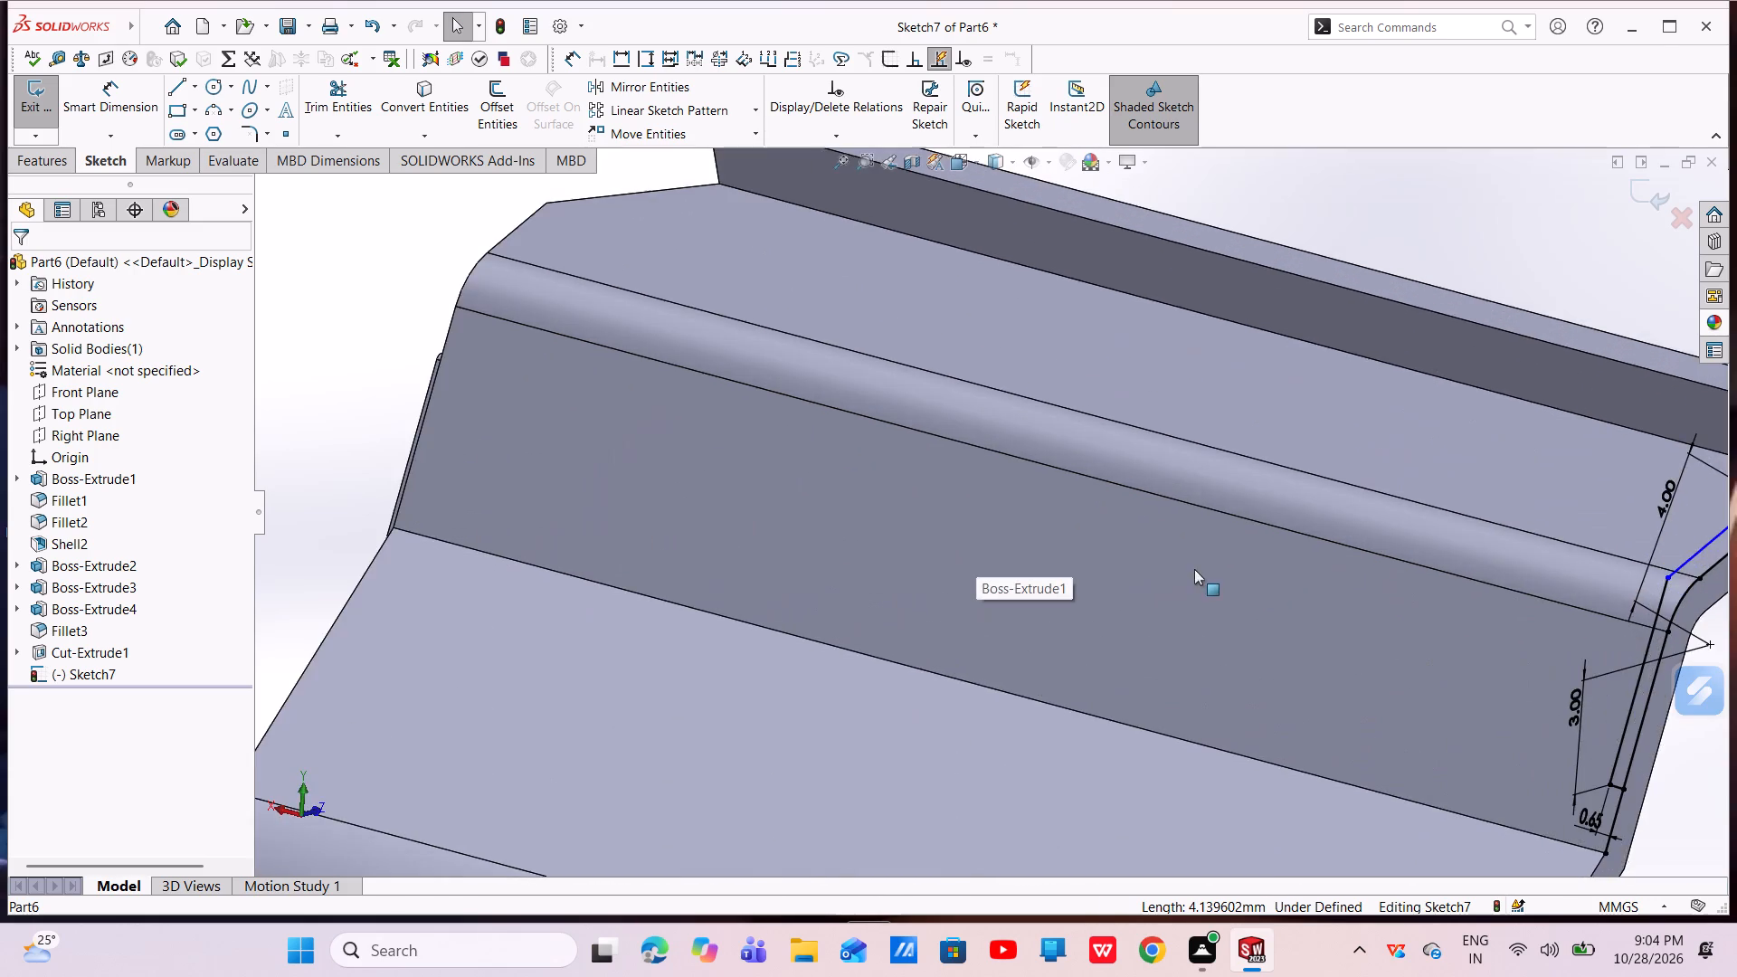
pyautogui.scroll(5, 1203, 573)
pyautogui.scroll(-5, 1261, 577)
pyautogui.scroll(-4, 1224, 480)
pyautogui.moveTo(1157, 472); pyautogui.dragTo(1132, 458, button='middle')
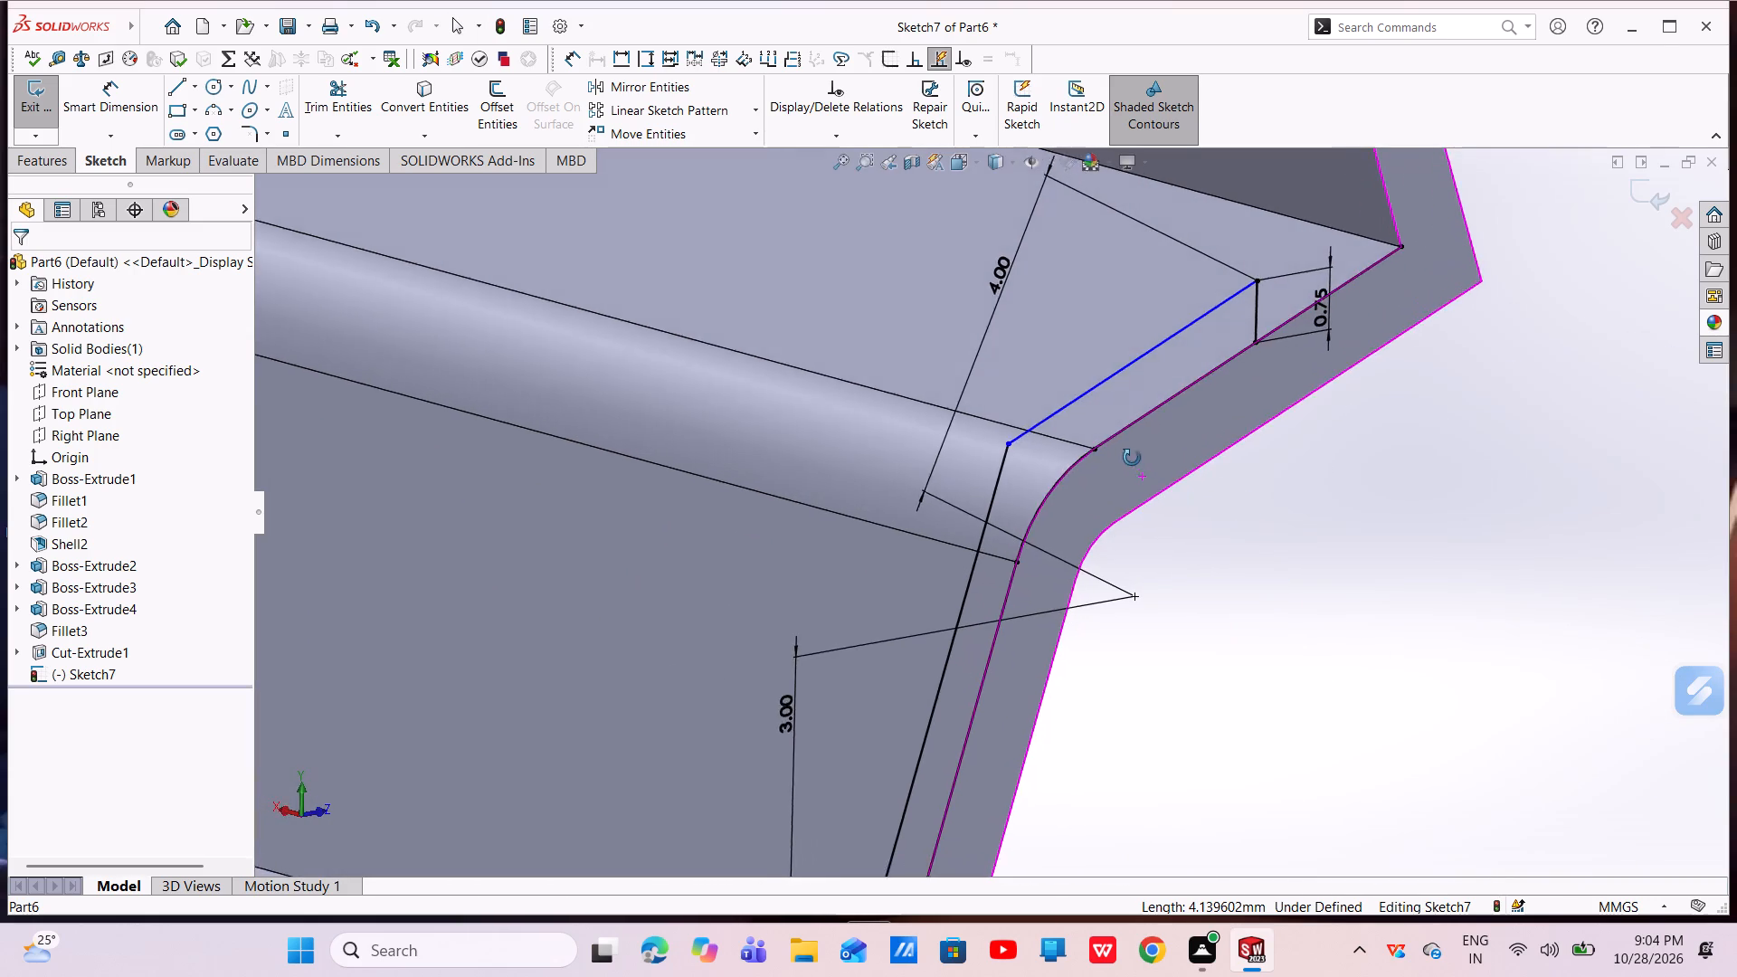
pyautogui.moveTo(1132, 458); pyautogui.dragTo(1098, 433, button='middle')
pyautogui.scroll(3, 1110, 465)
pyautogui.press('Escape')
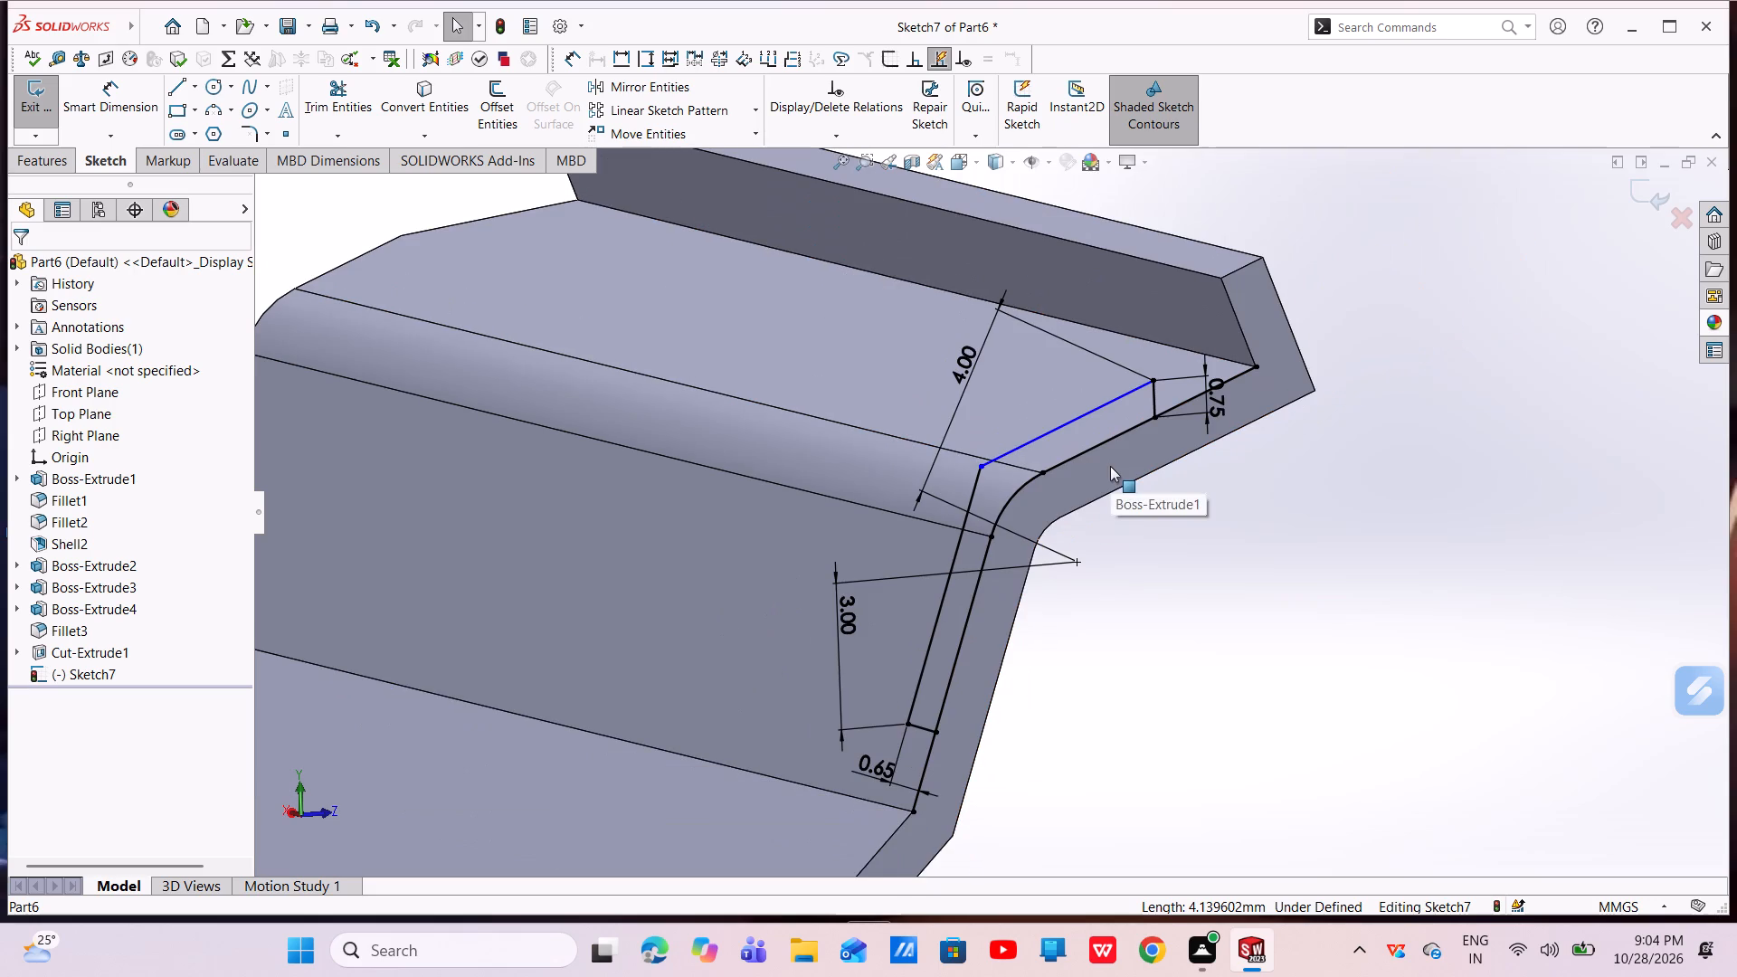
pyautogui.press('Escape')
pyautogui.moveTo(1090, 452); pyautogui.dragTo(1045, 421, button='middle')
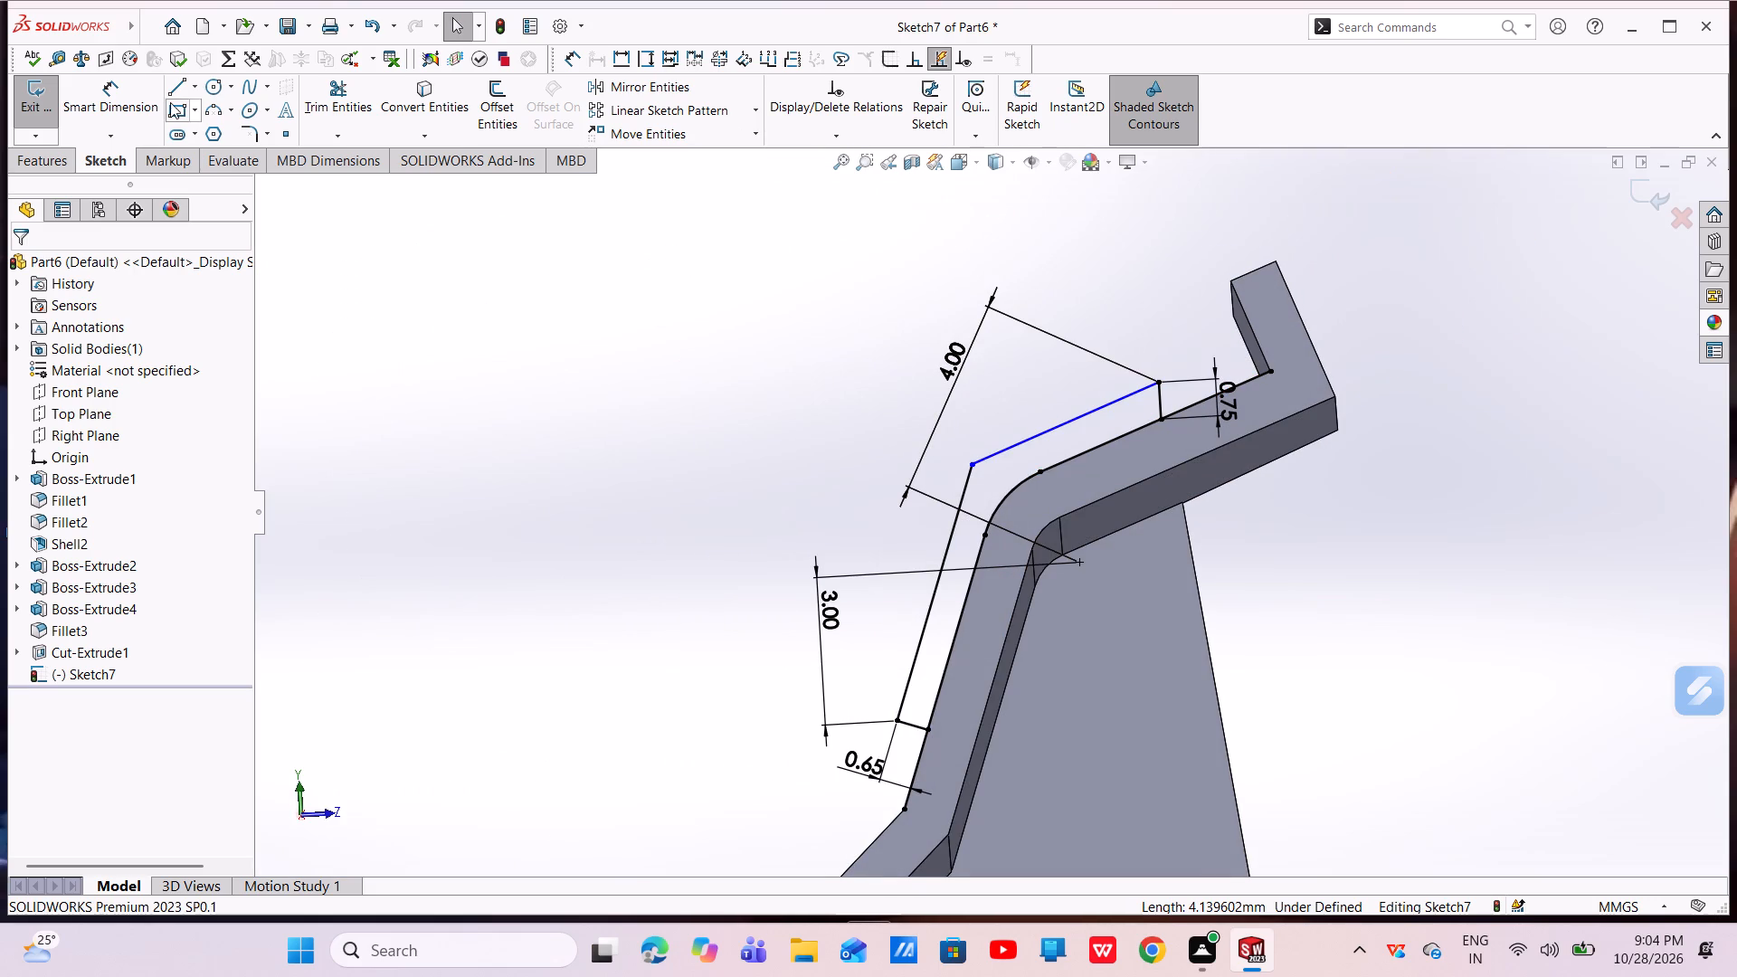
# Dimension the sloping line's horizontal extent to 4 mm.
pyautogui.click(161, 90)
pyautogui.click(1034, 434)
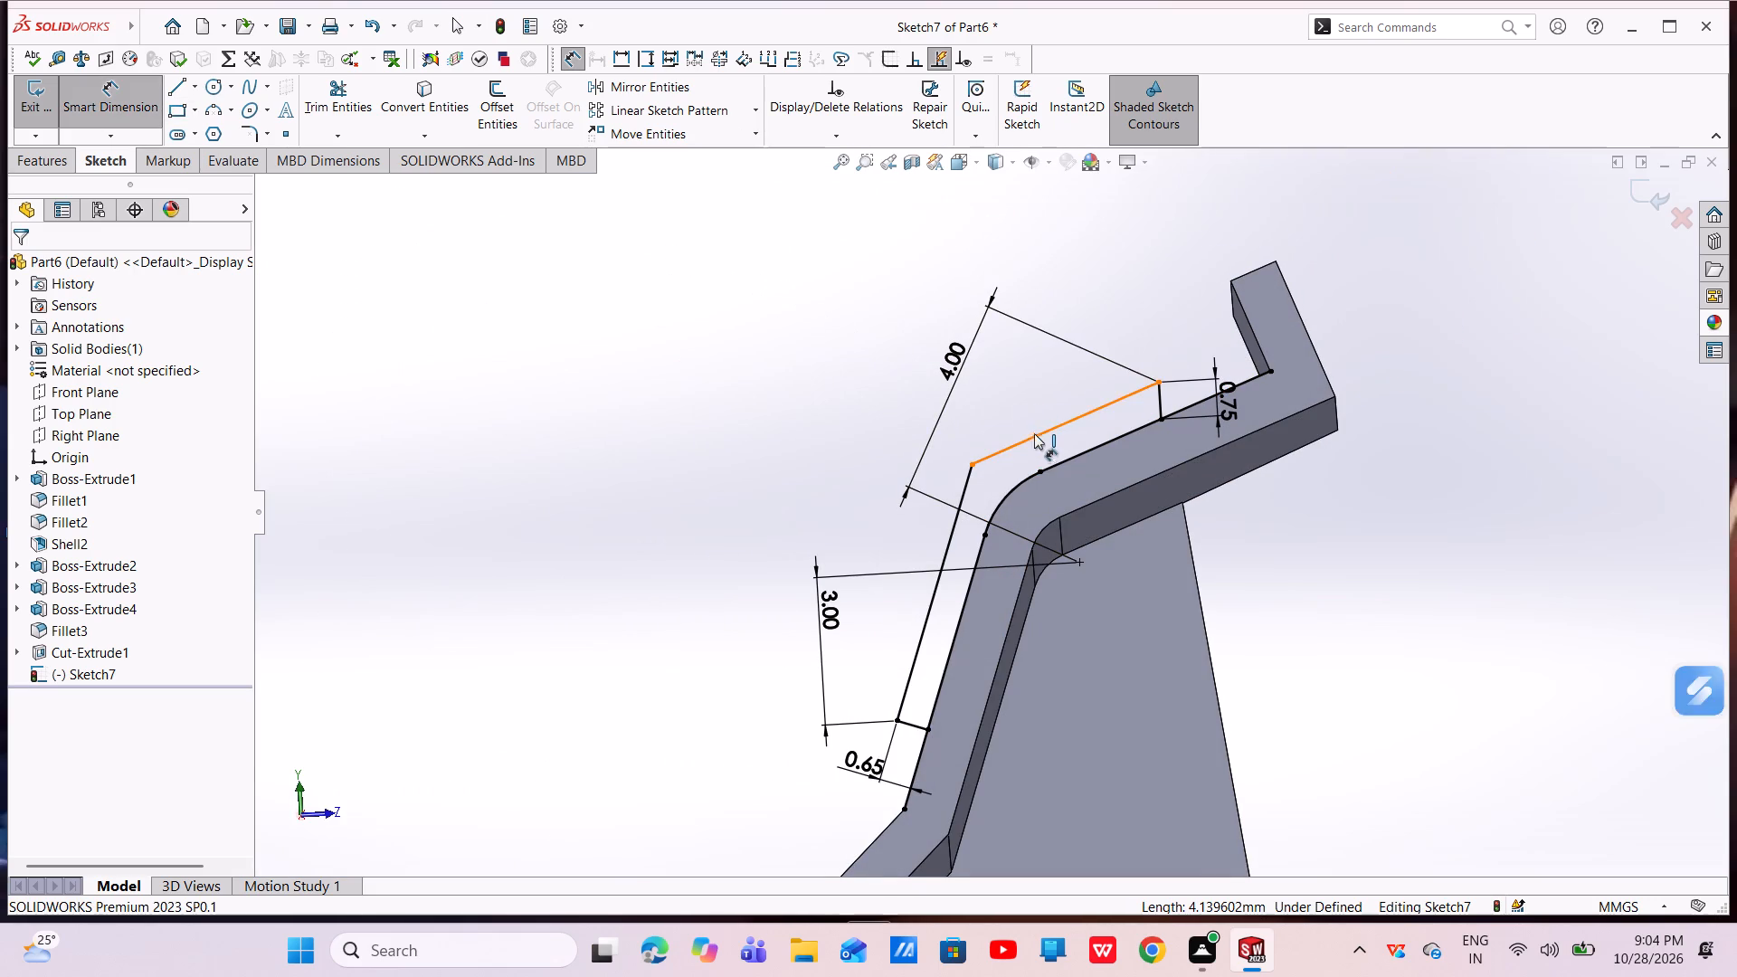
pyautogui.click(971, 385)
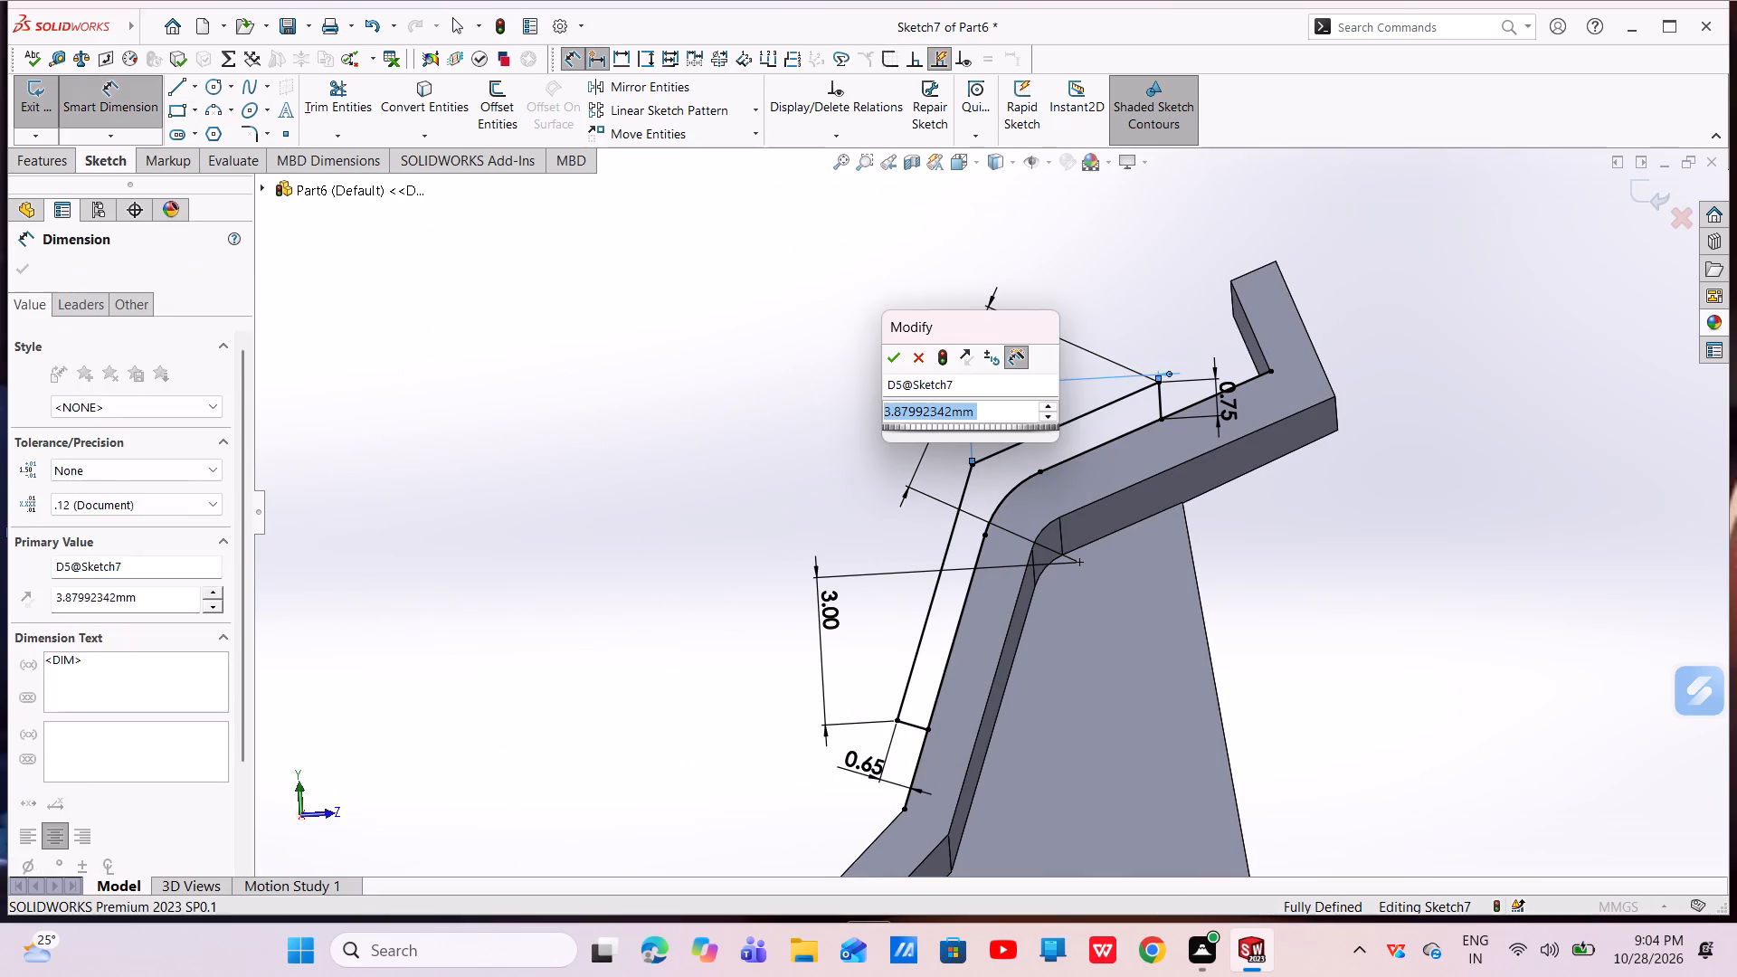
pyautogui.press('BackSpace')
pyautogui.press('4')
pyautogui.press('Return')
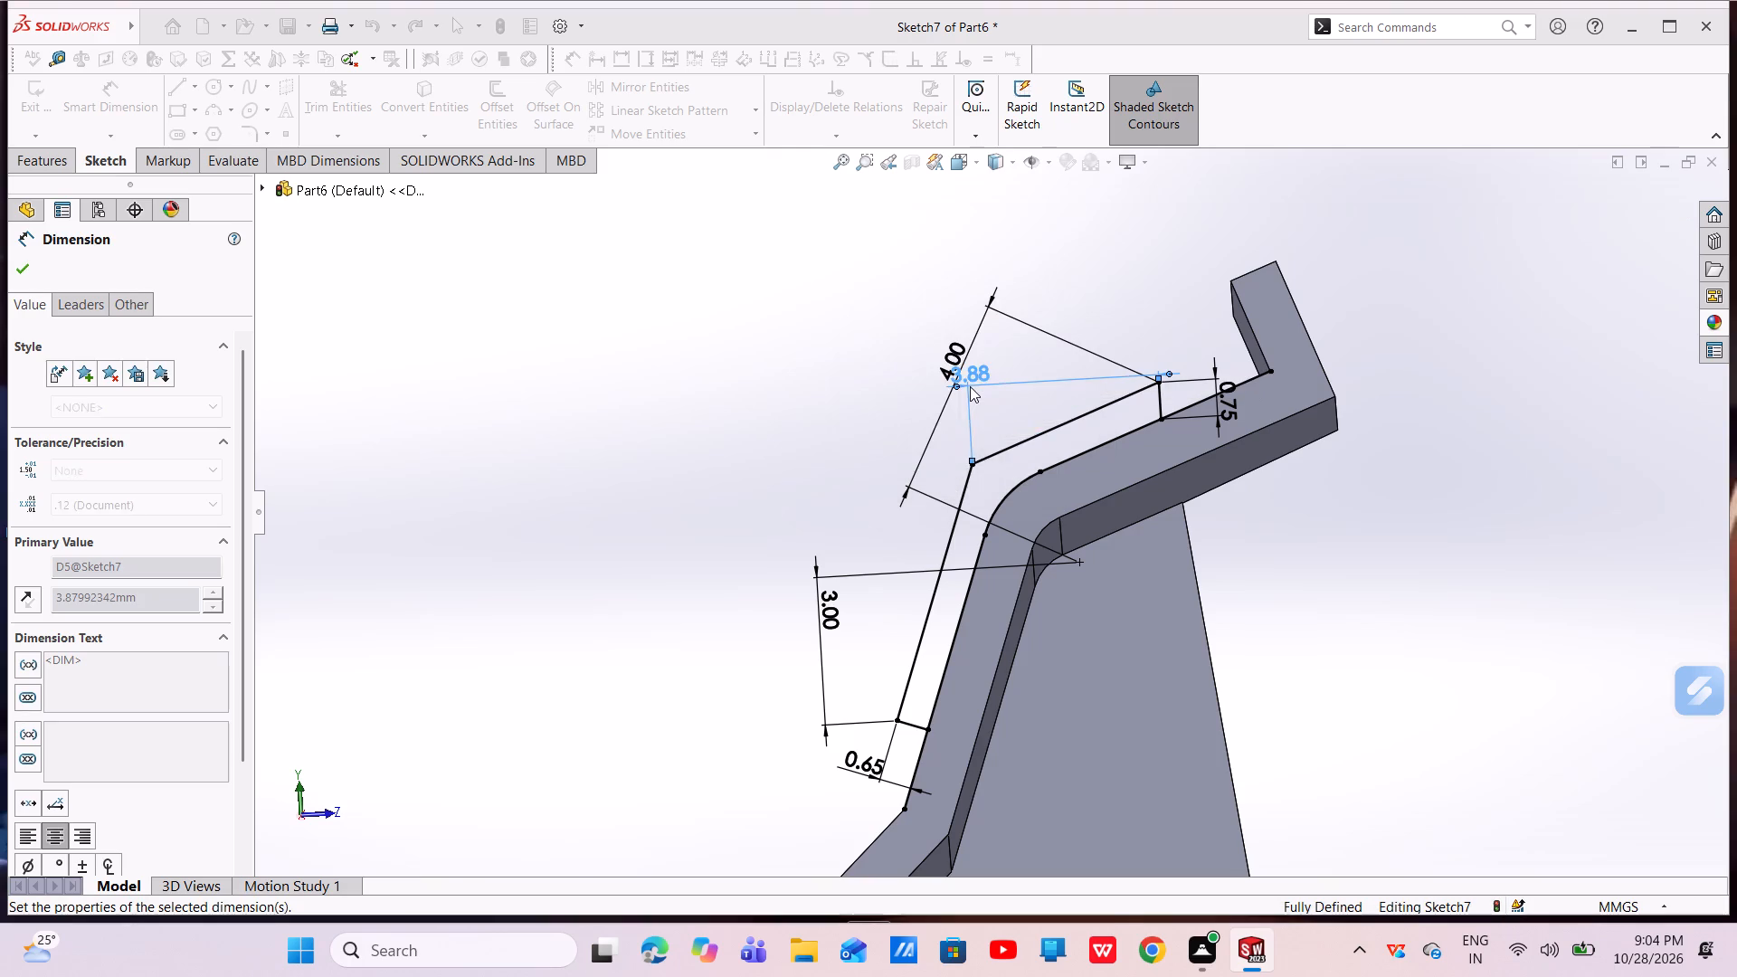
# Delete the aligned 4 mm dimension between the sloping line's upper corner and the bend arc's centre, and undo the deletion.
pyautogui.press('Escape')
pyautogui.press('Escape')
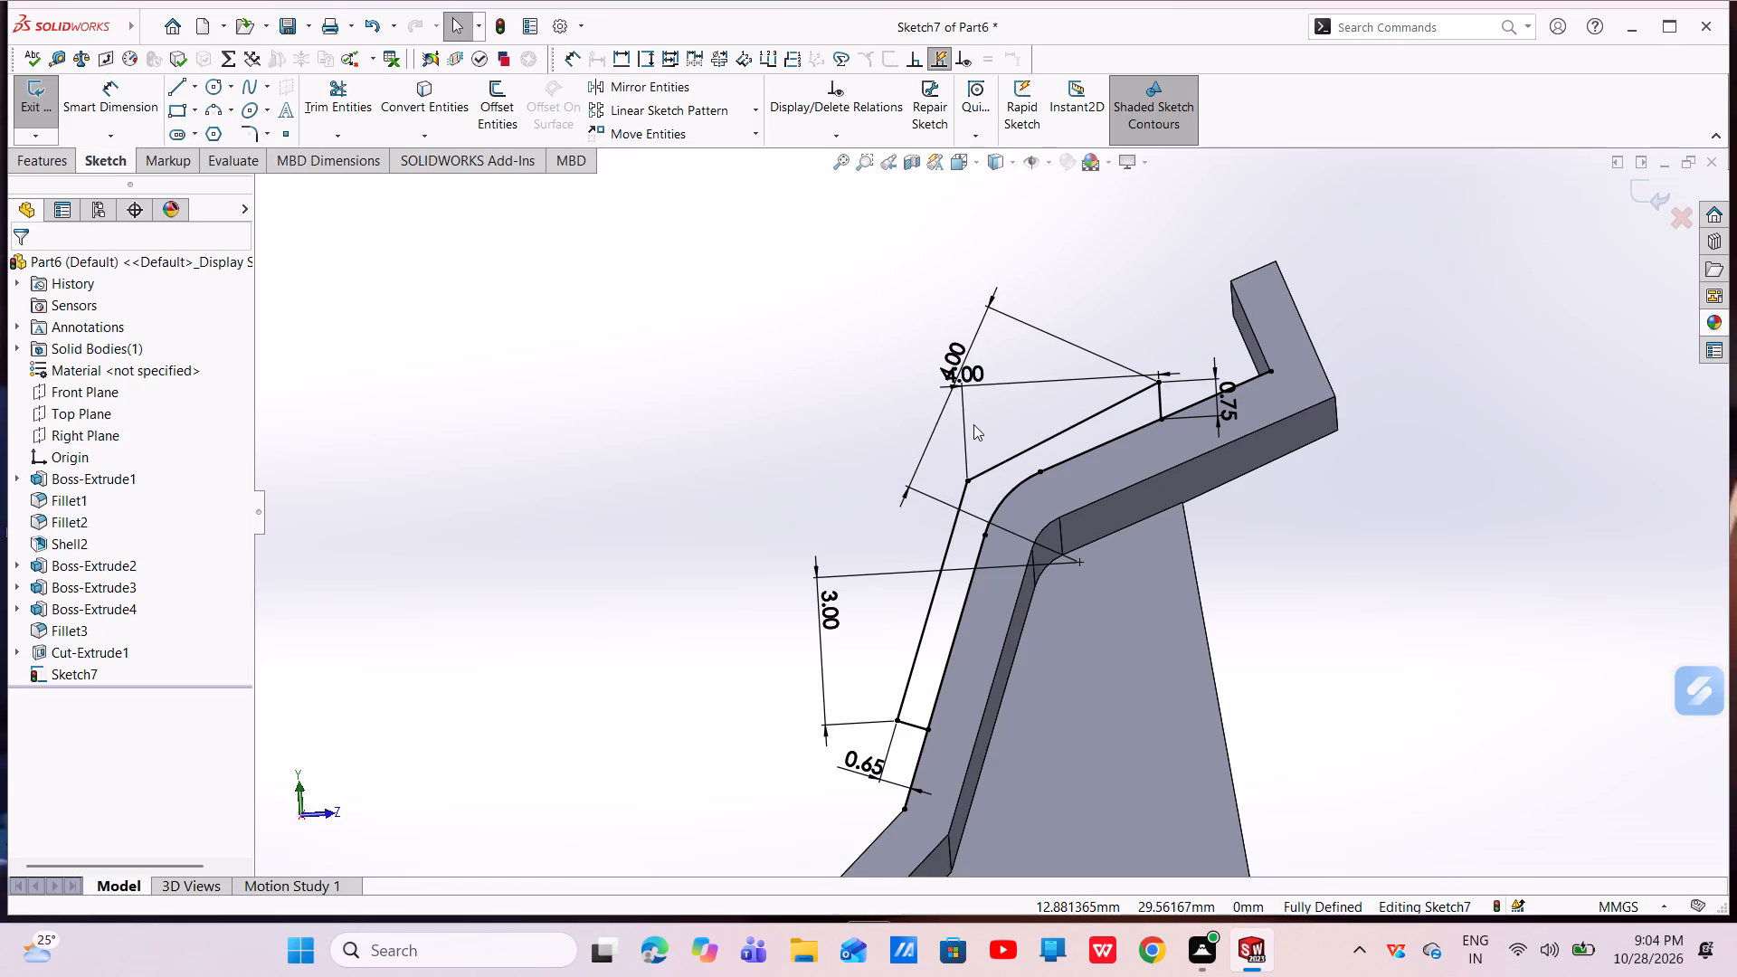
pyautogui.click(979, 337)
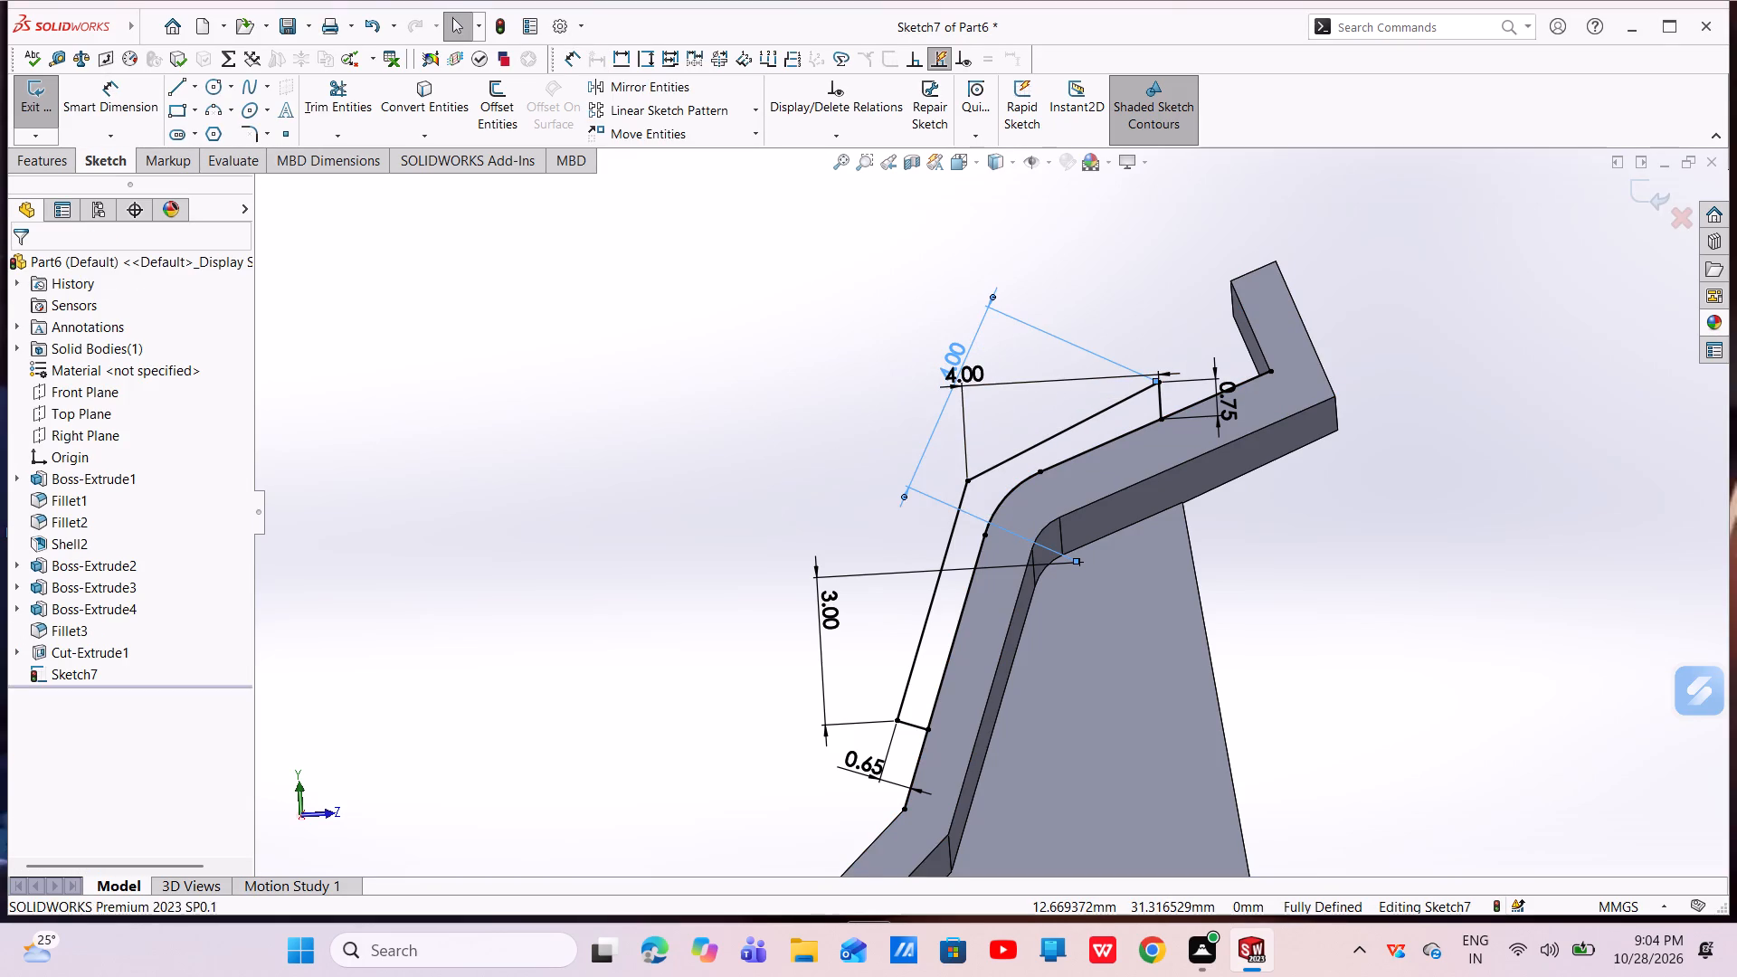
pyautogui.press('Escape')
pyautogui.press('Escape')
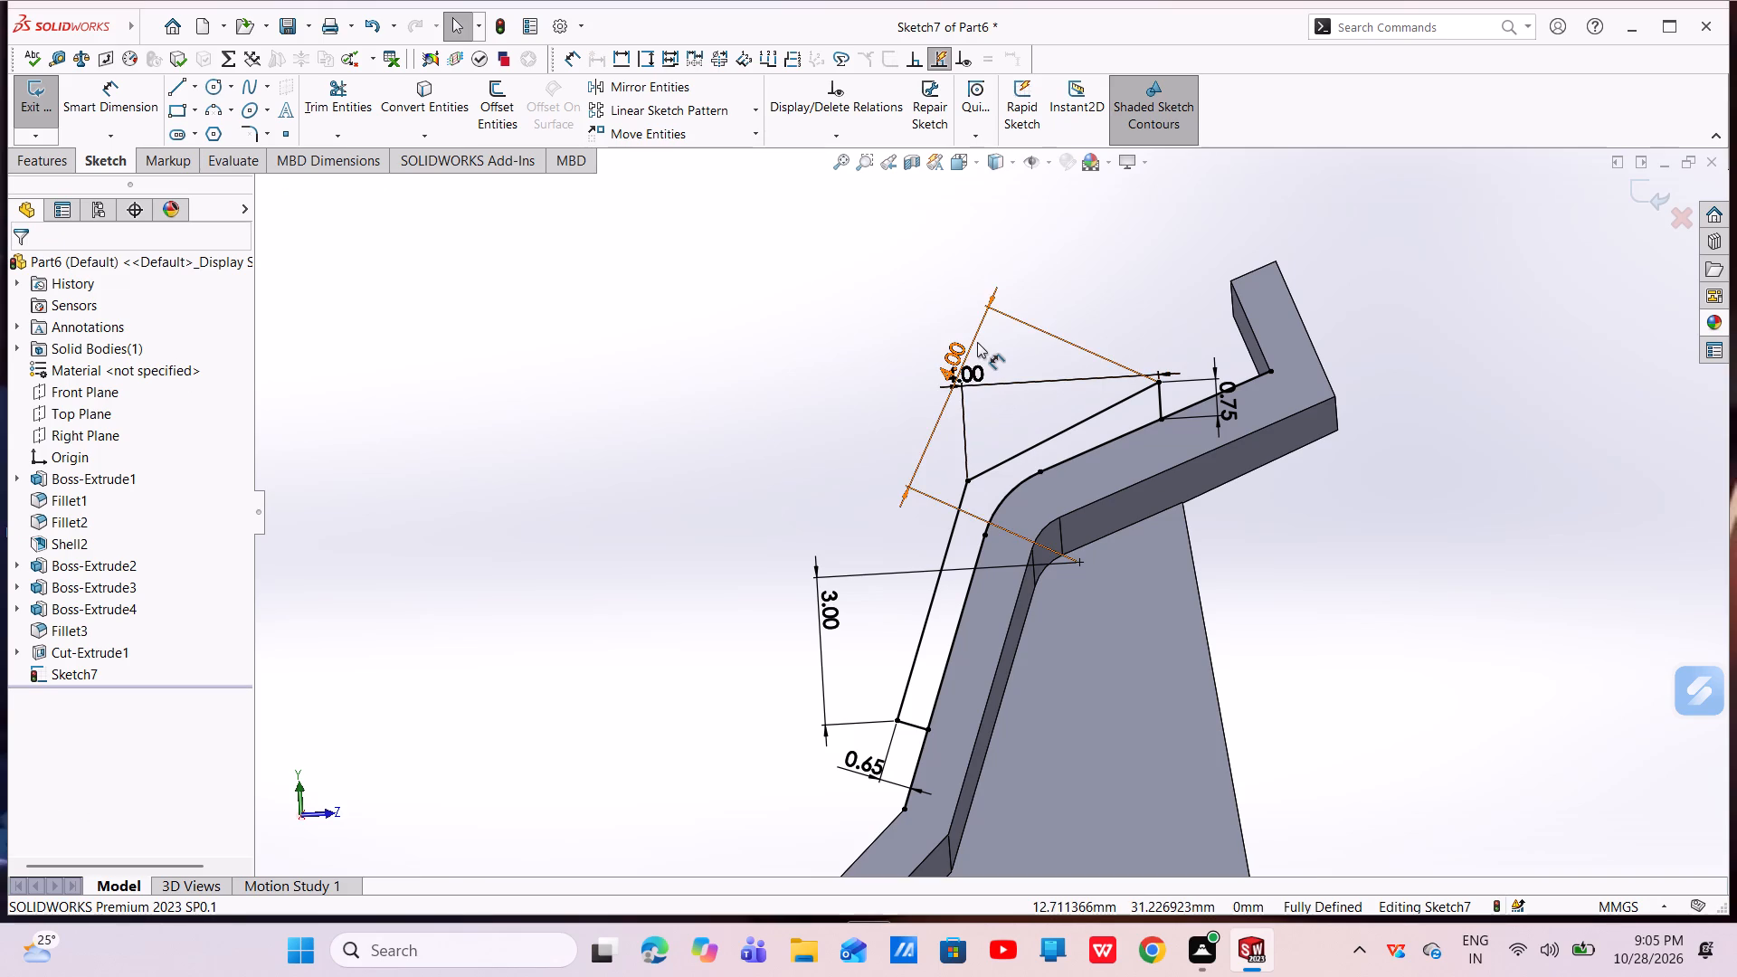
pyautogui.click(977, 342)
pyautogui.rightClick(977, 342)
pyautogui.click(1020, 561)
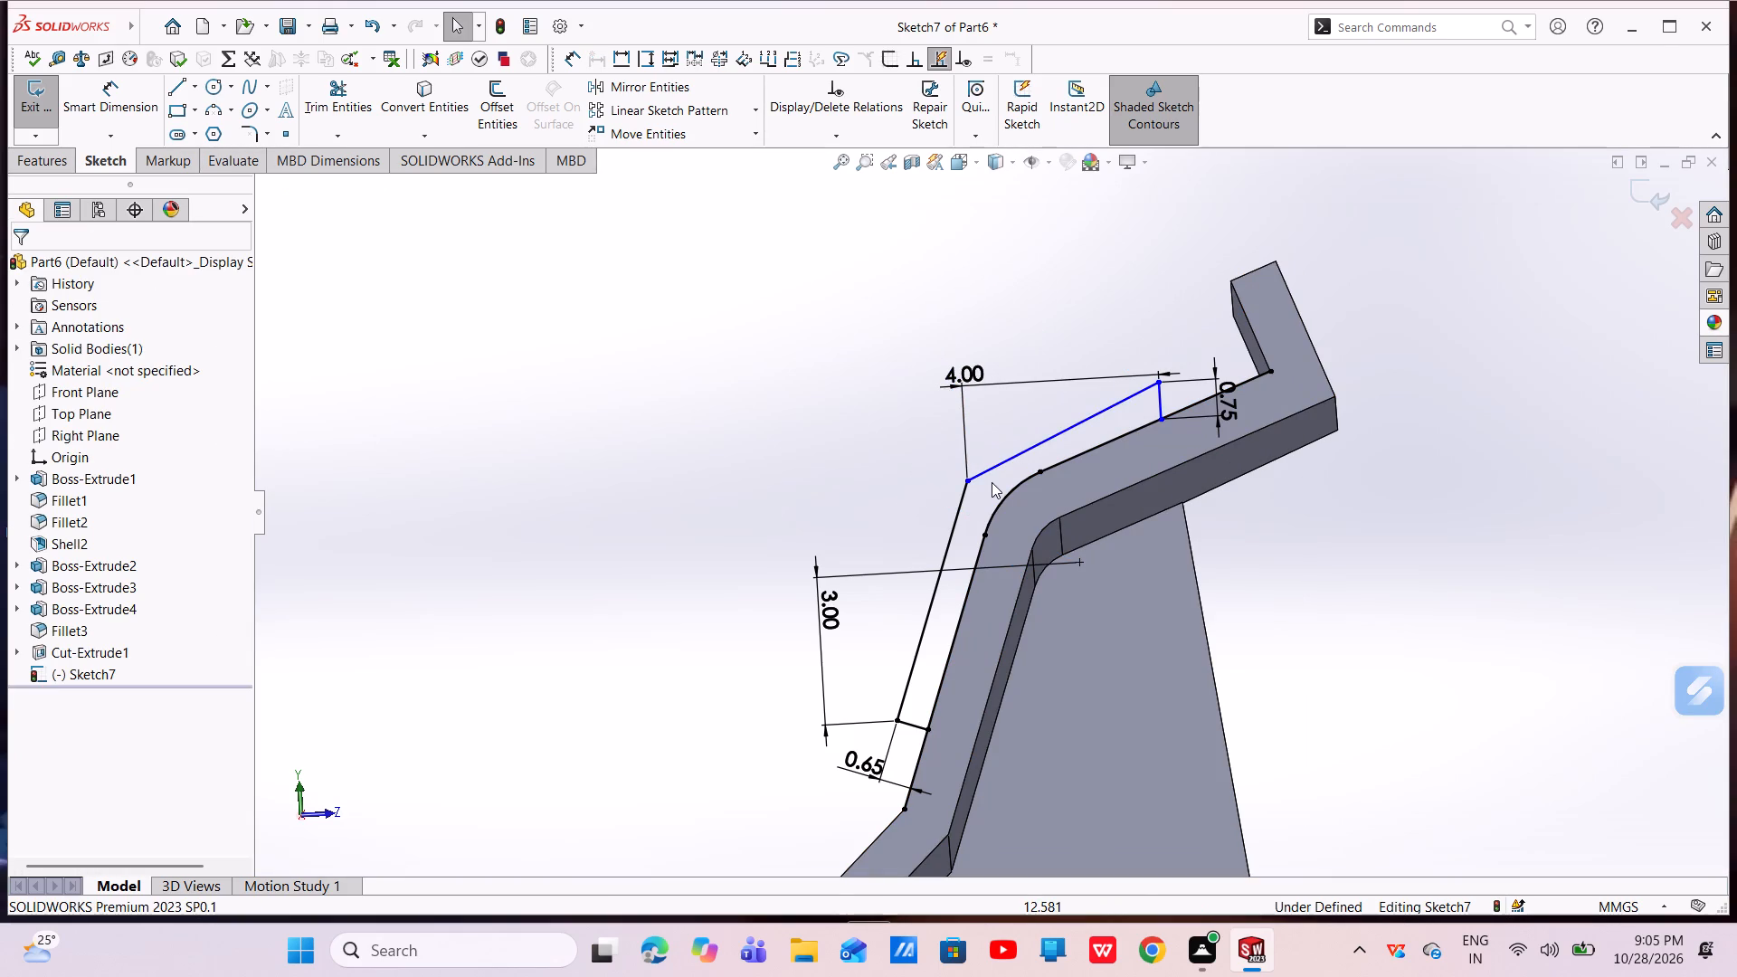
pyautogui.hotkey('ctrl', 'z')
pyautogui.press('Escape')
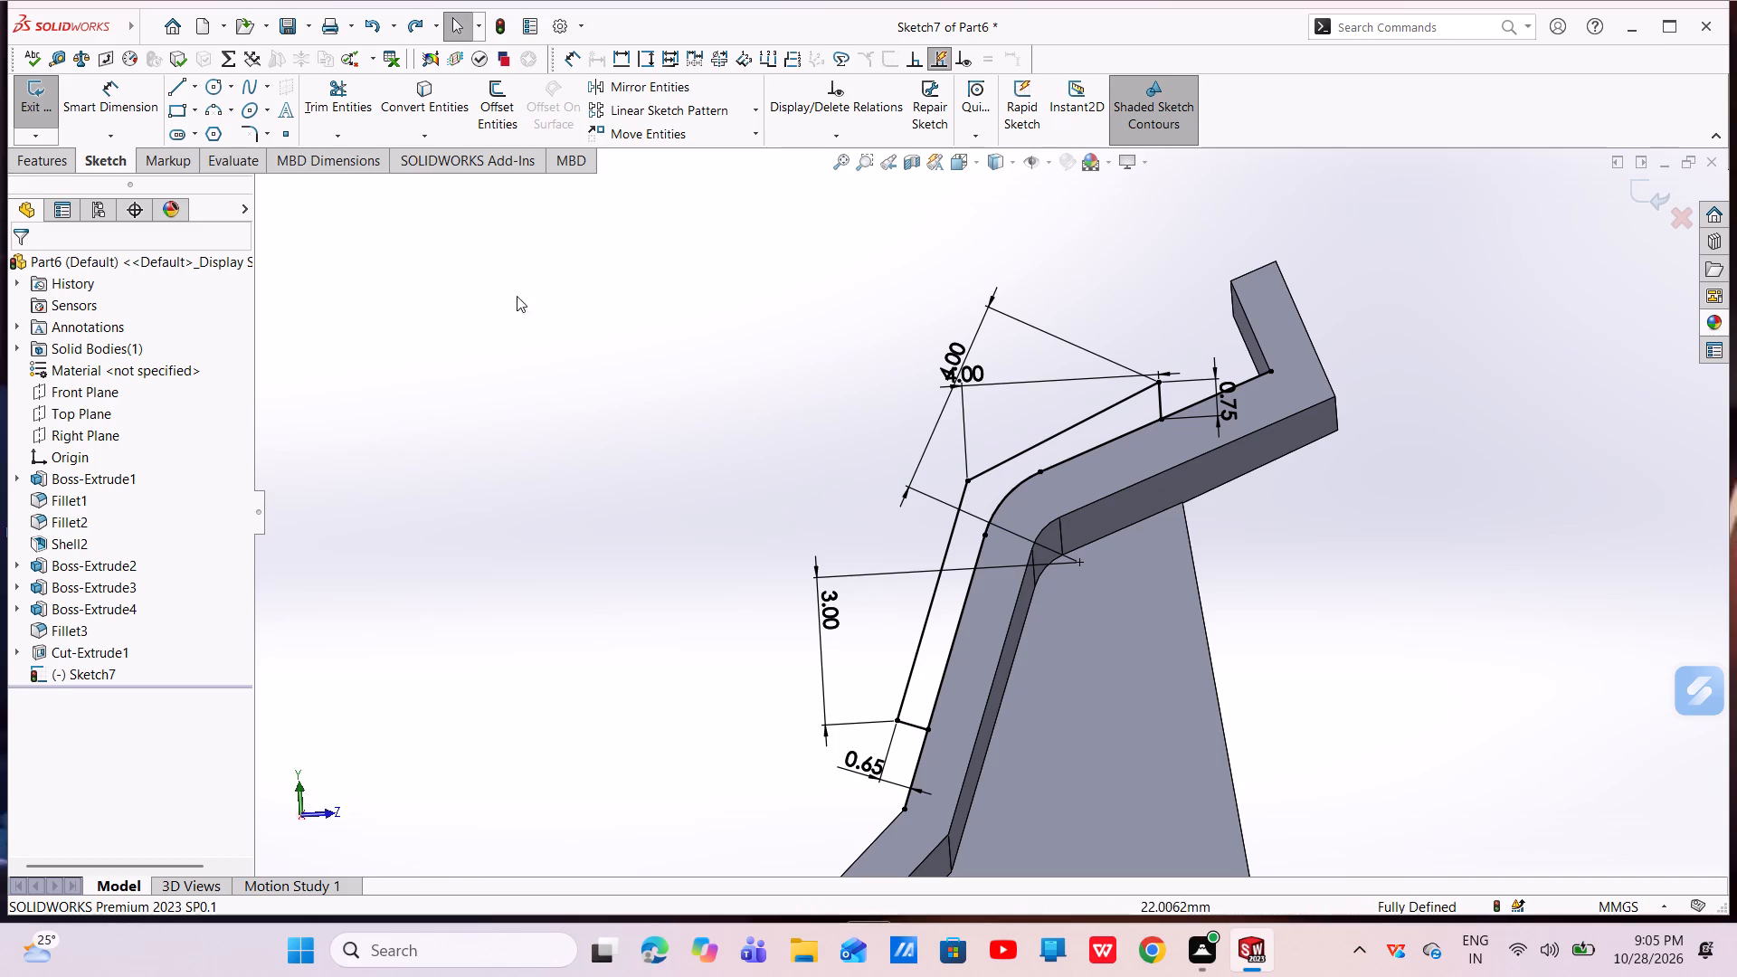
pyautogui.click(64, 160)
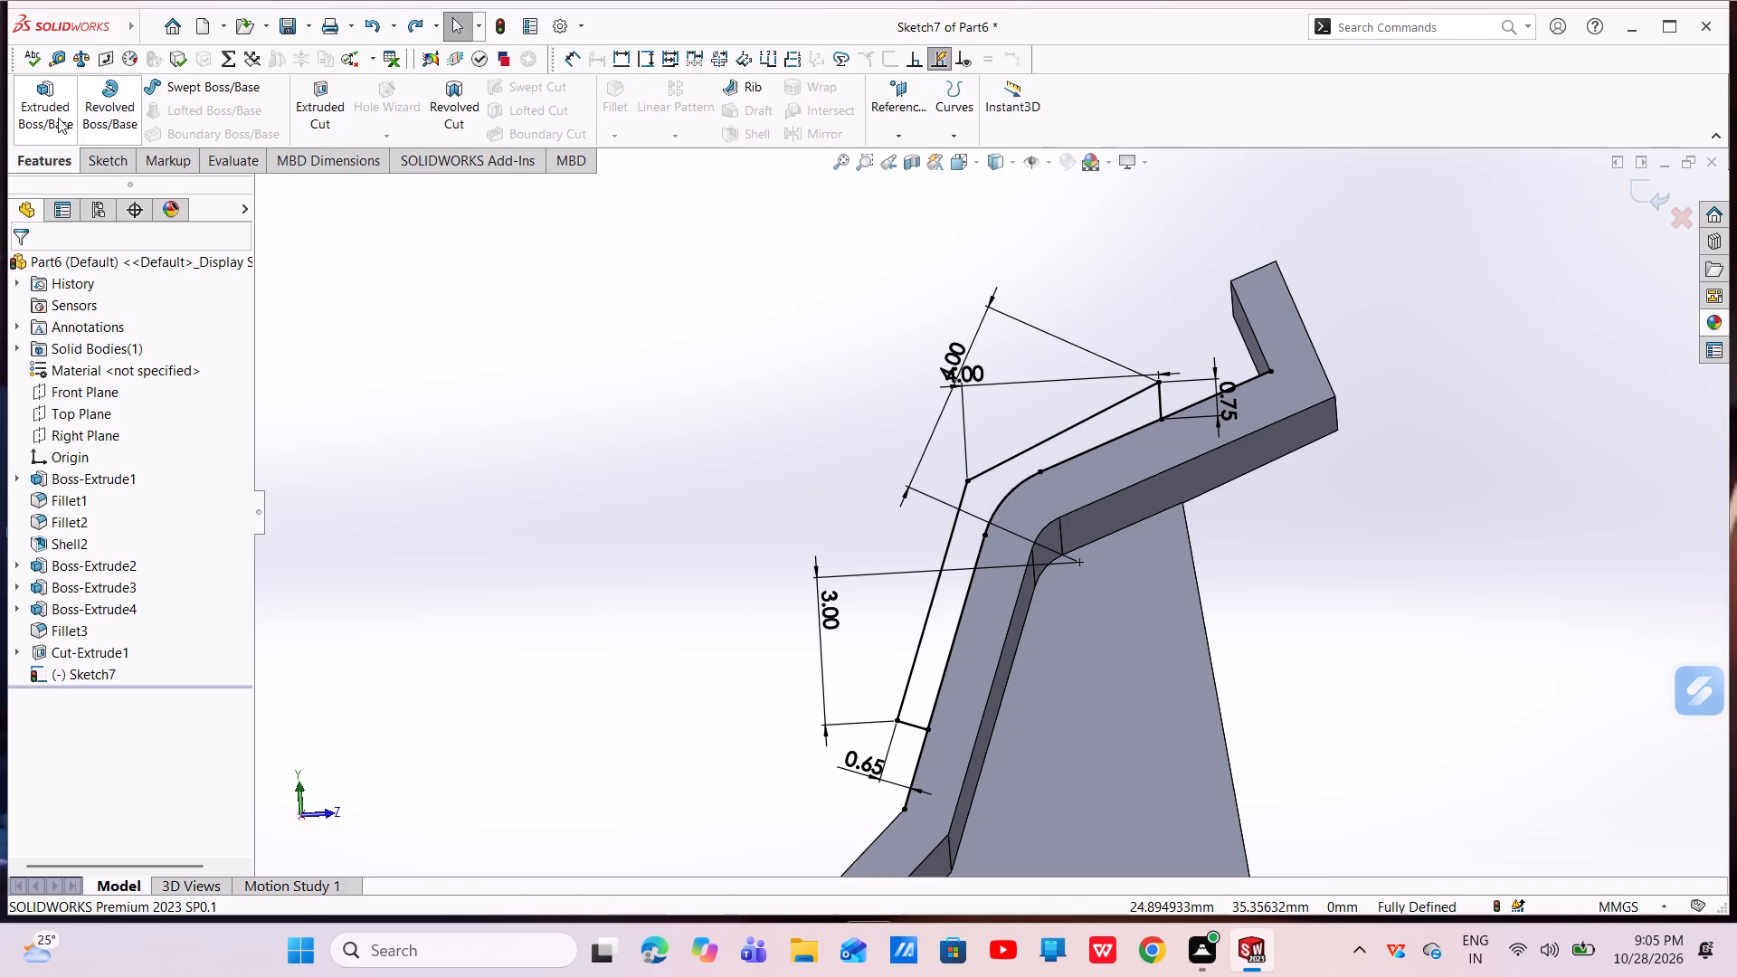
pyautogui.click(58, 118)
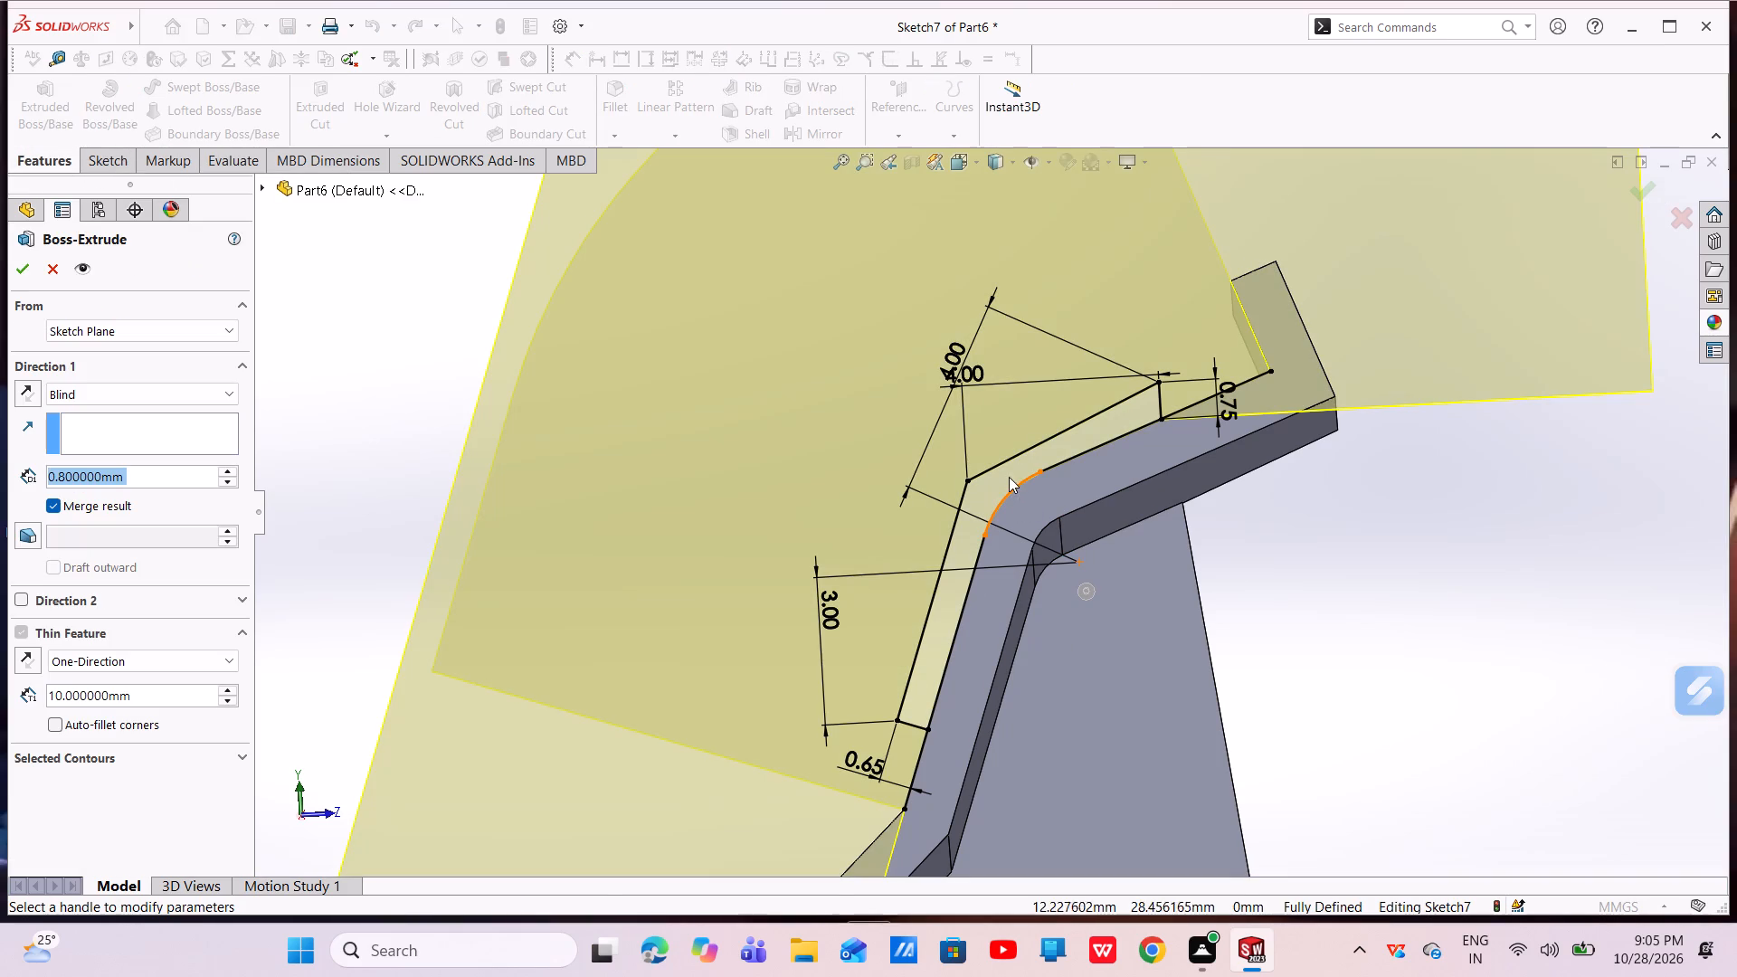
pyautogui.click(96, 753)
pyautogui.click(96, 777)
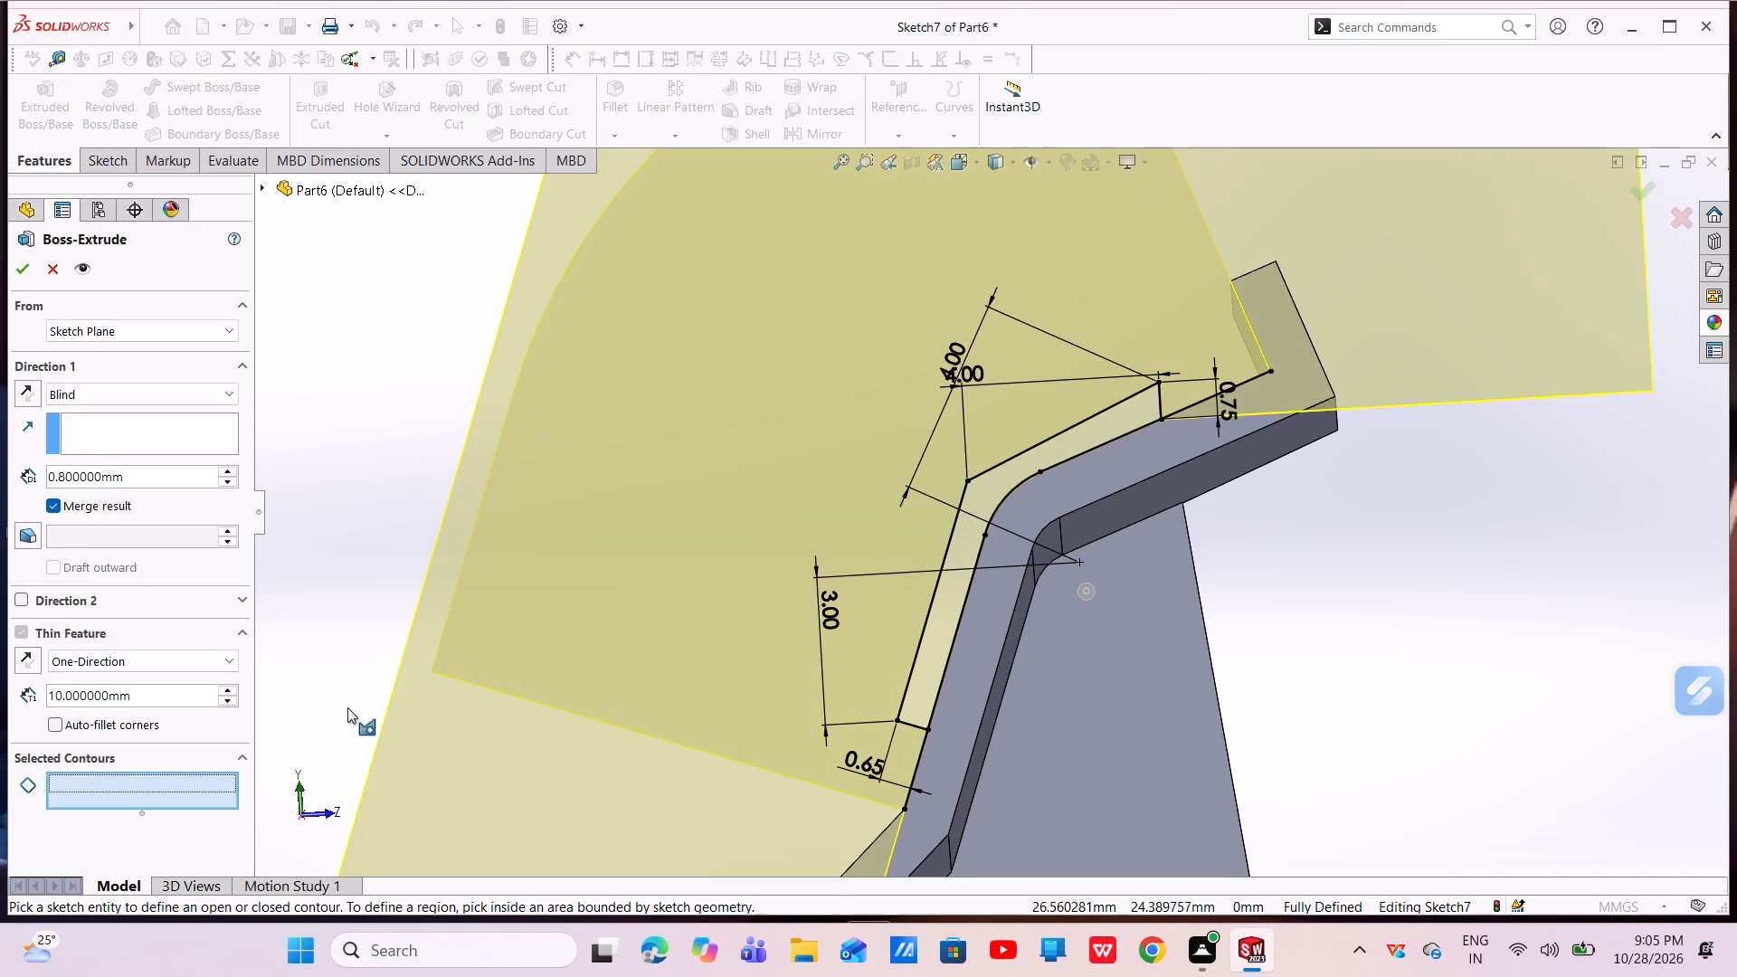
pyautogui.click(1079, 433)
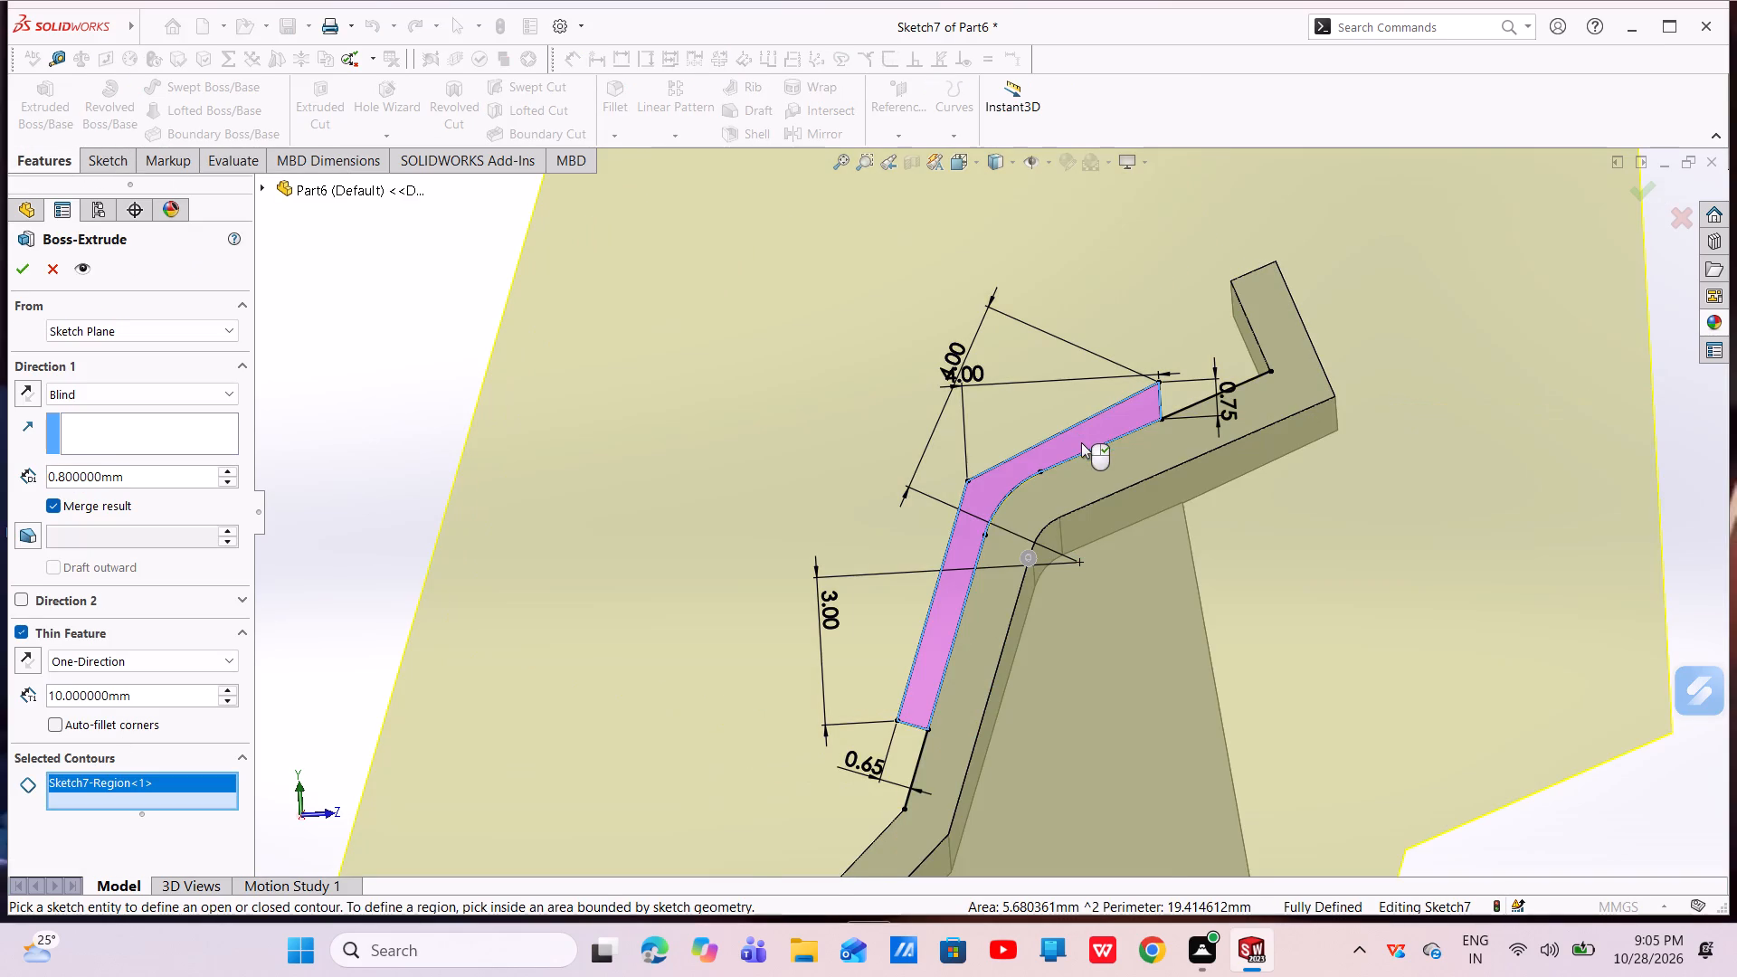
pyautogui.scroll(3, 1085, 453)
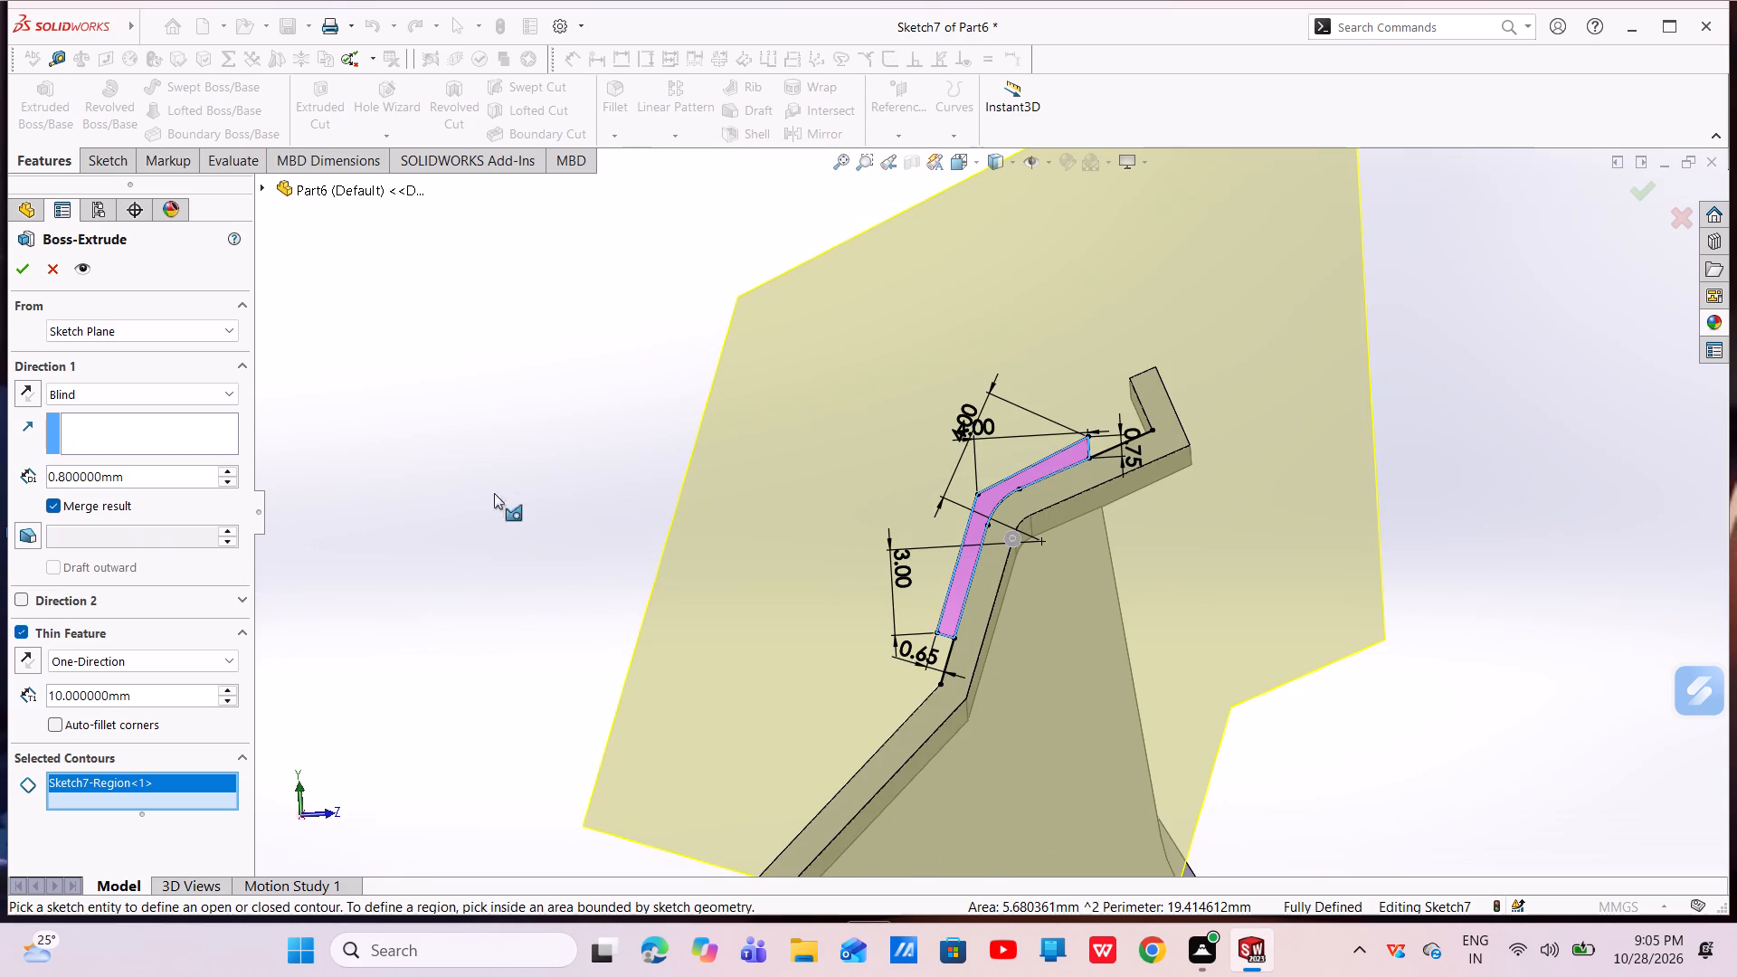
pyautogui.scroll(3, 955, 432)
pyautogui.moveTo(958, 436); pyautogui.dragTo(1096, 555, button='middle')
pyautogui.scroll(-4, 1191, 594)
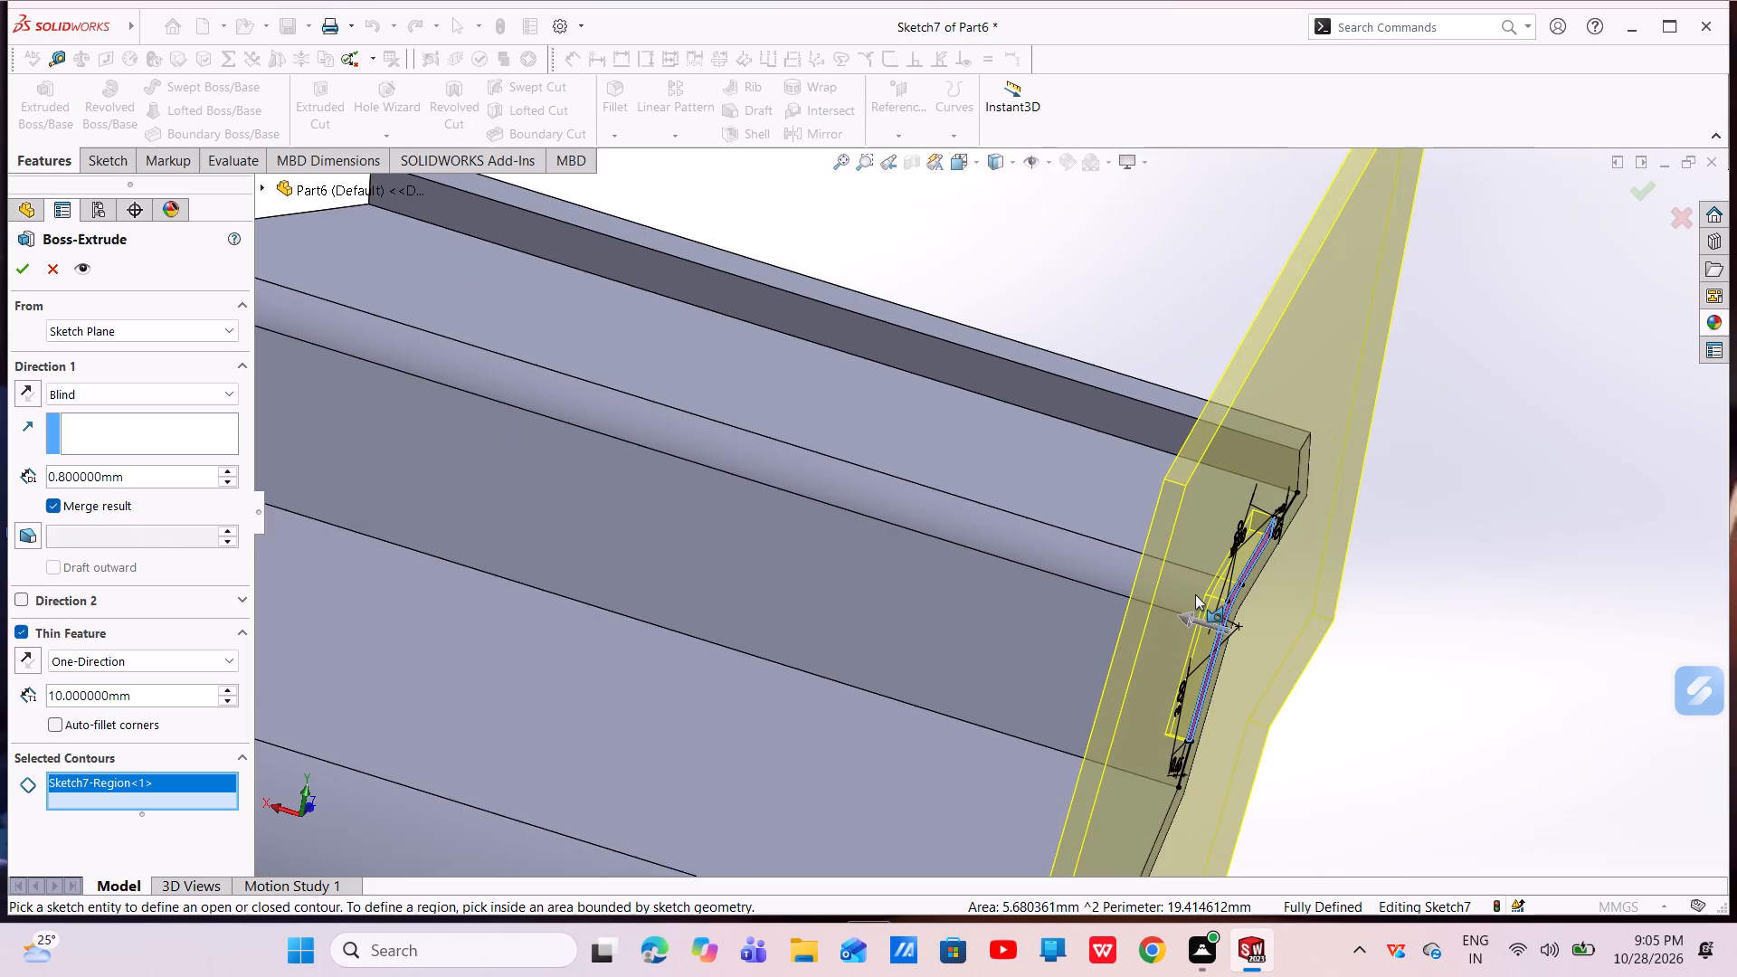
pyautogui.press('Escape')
# Examine the profile around the lip bend and along its steep leg for leftover line segments outside the closed contour.
pyautogui.scroll(-5, 1244, 600)
pyautogui.moveTo(1220, 581); pyautogui.dragTo(1154, 517, button='middle')
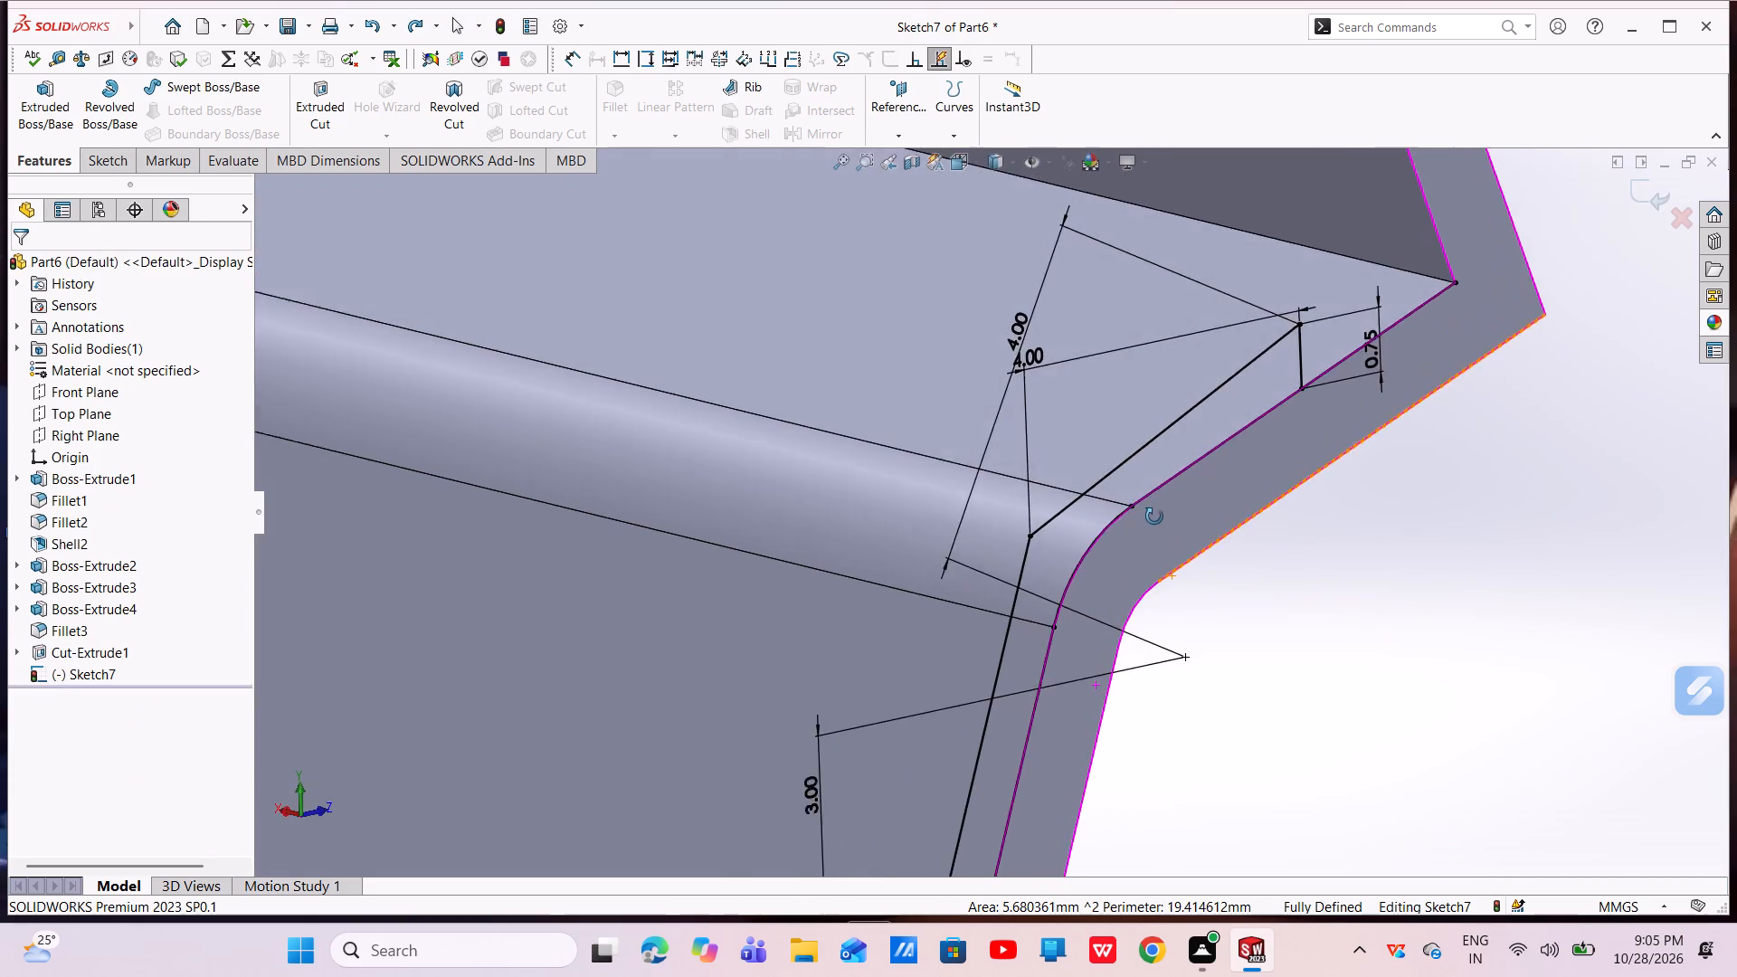
pyautogui.moveTo(1154, 517); pyautogui.dragTo(1153, 514, button='middle')
pyautogui.scroll(4, 1139, 537)
pyautogui.scroll(-6, 1067, 628)
pyautogui.scroll(4, 1055, 647)
pyautogui.scroll(-1, 1055, 647)
pyautogui.scroll(2, 1055, 647)
pyautogui.scroll(-4, 1027, 560)
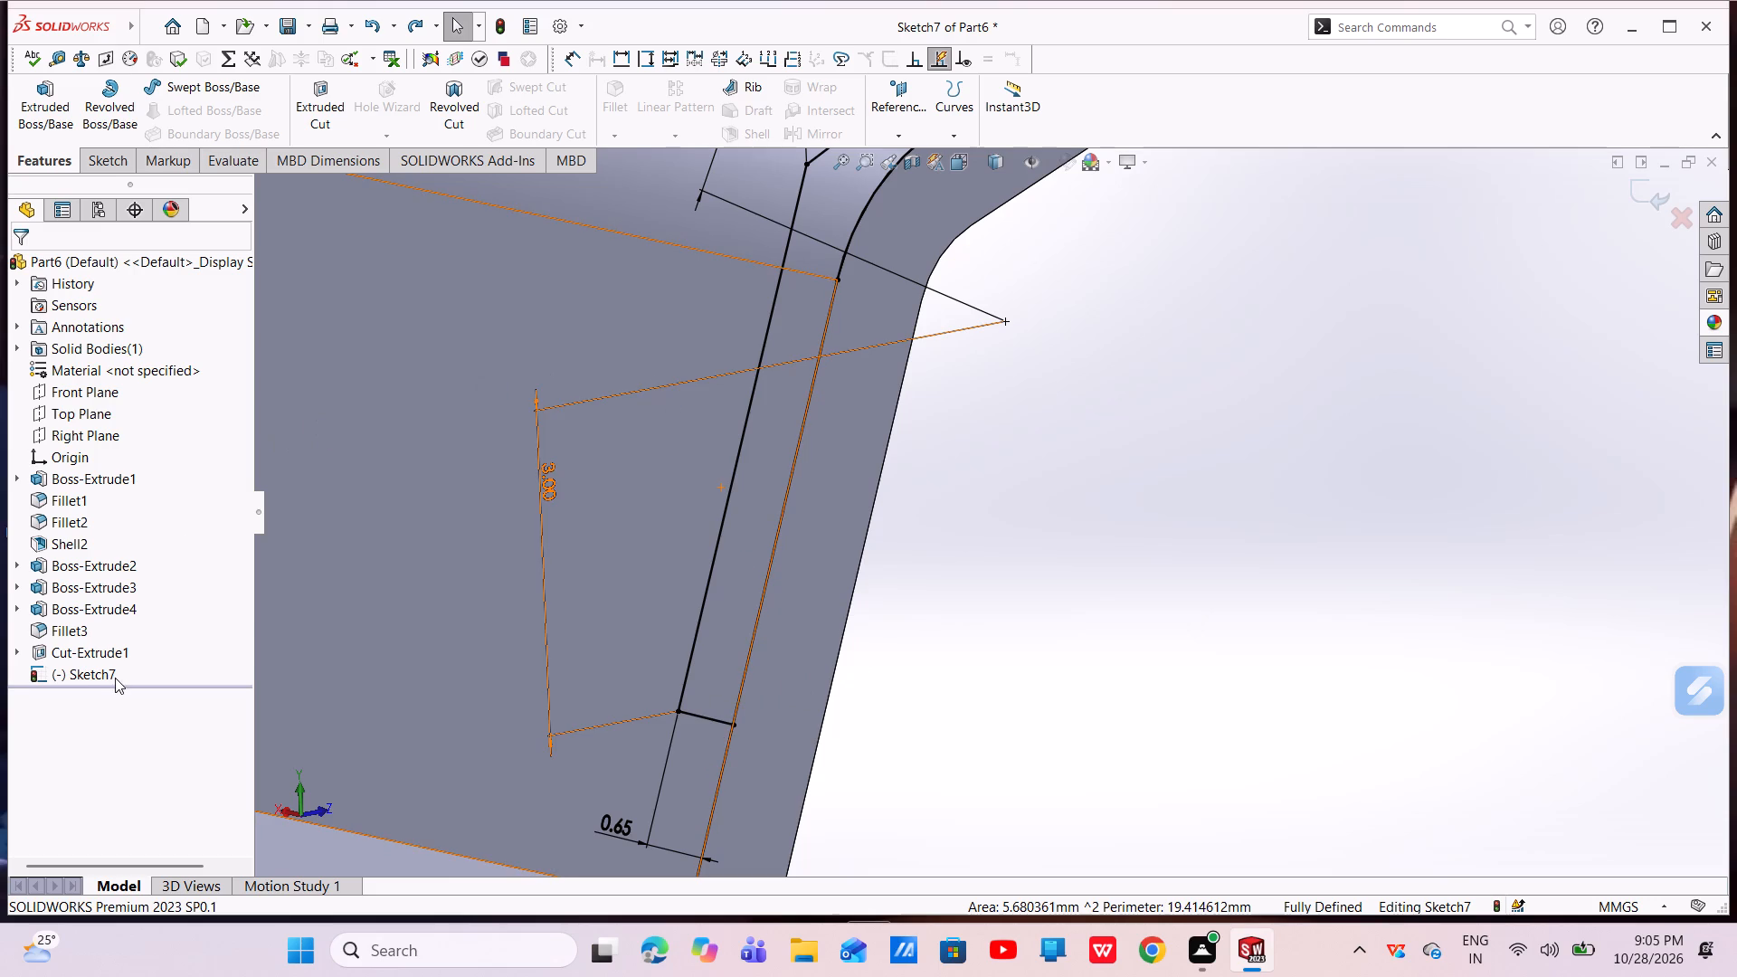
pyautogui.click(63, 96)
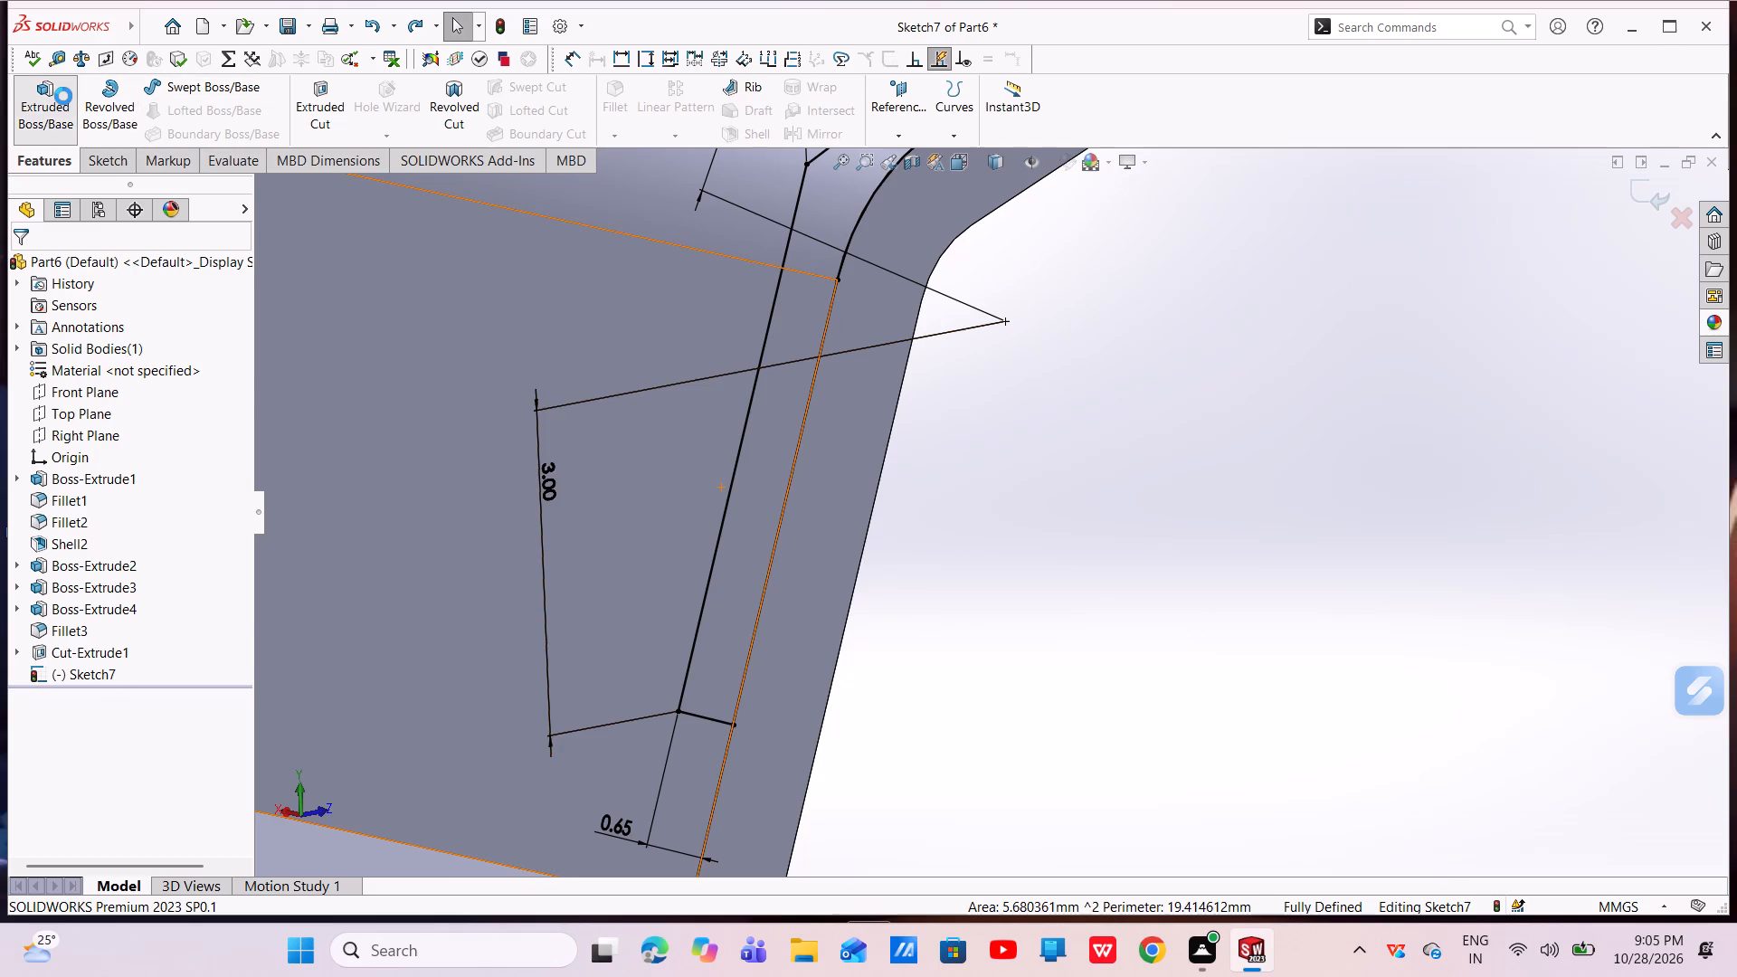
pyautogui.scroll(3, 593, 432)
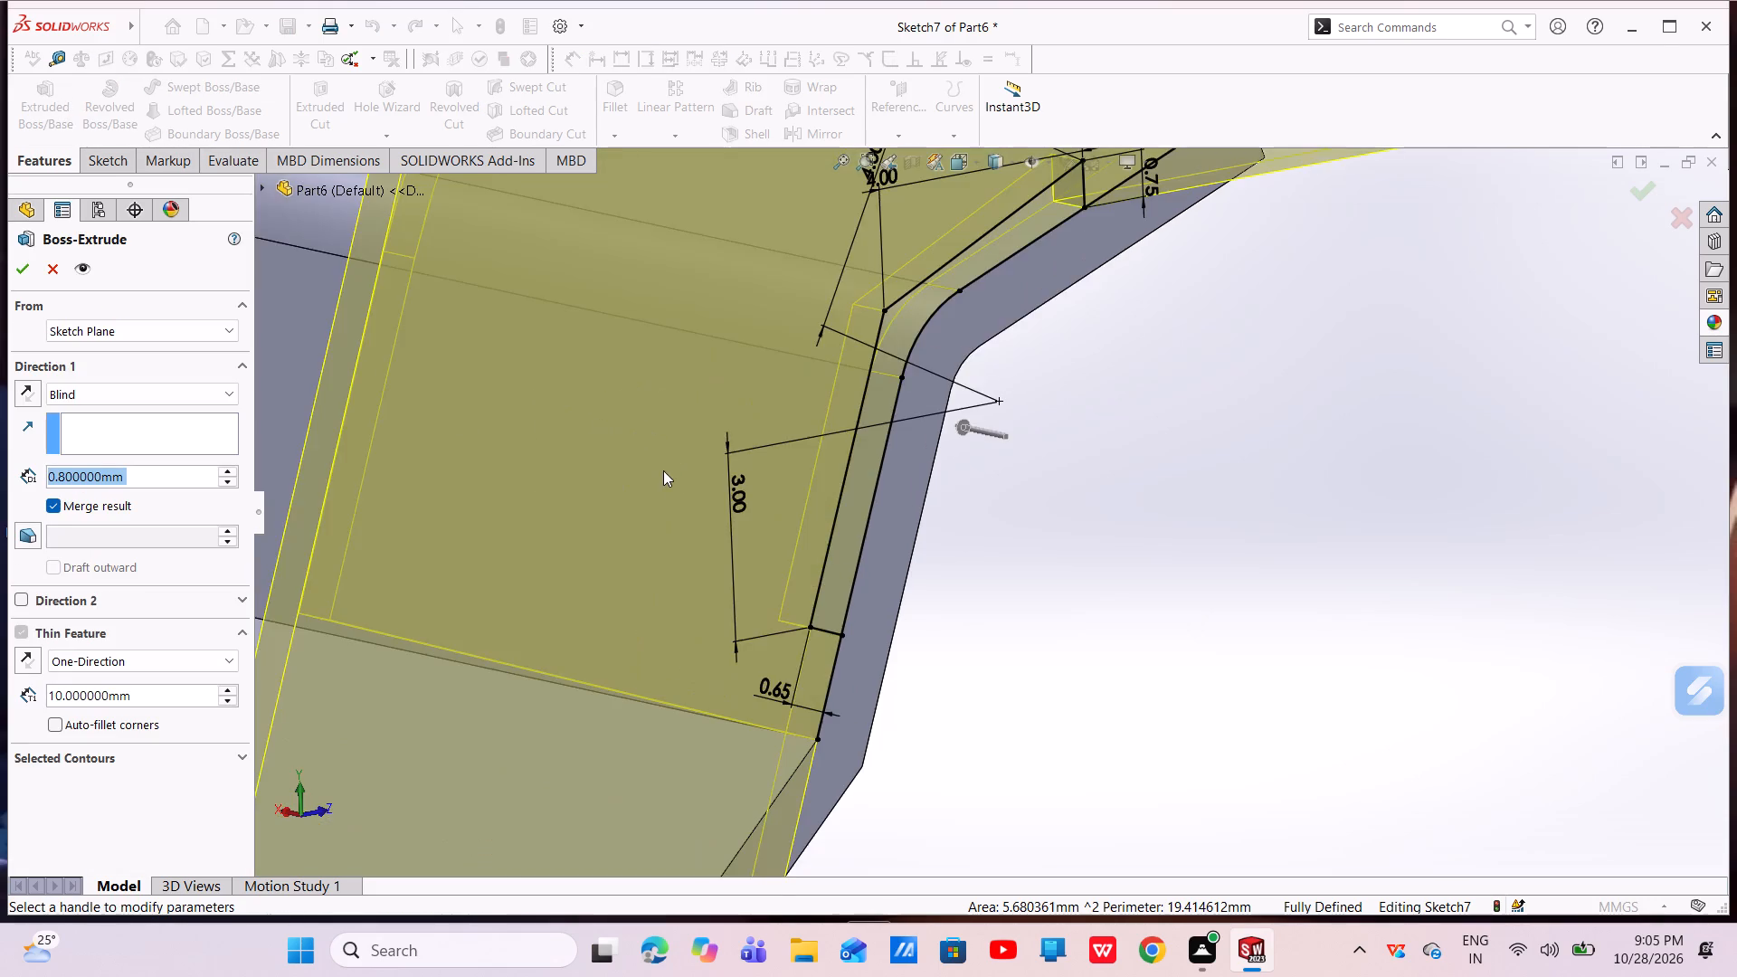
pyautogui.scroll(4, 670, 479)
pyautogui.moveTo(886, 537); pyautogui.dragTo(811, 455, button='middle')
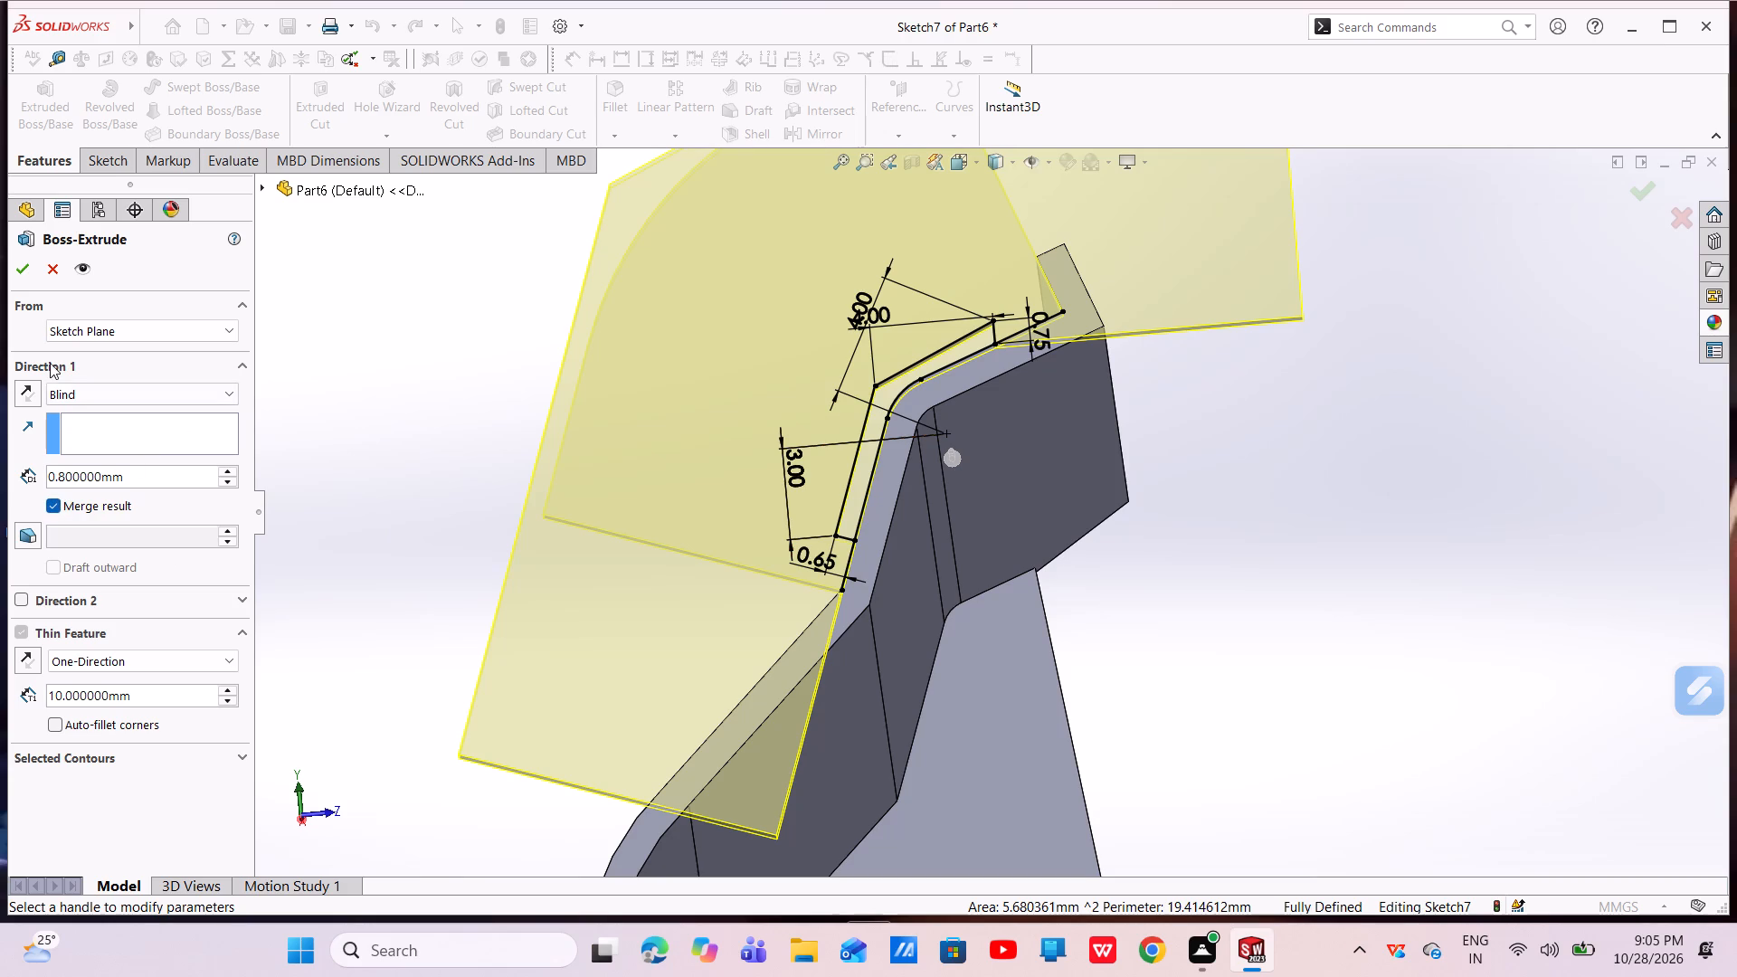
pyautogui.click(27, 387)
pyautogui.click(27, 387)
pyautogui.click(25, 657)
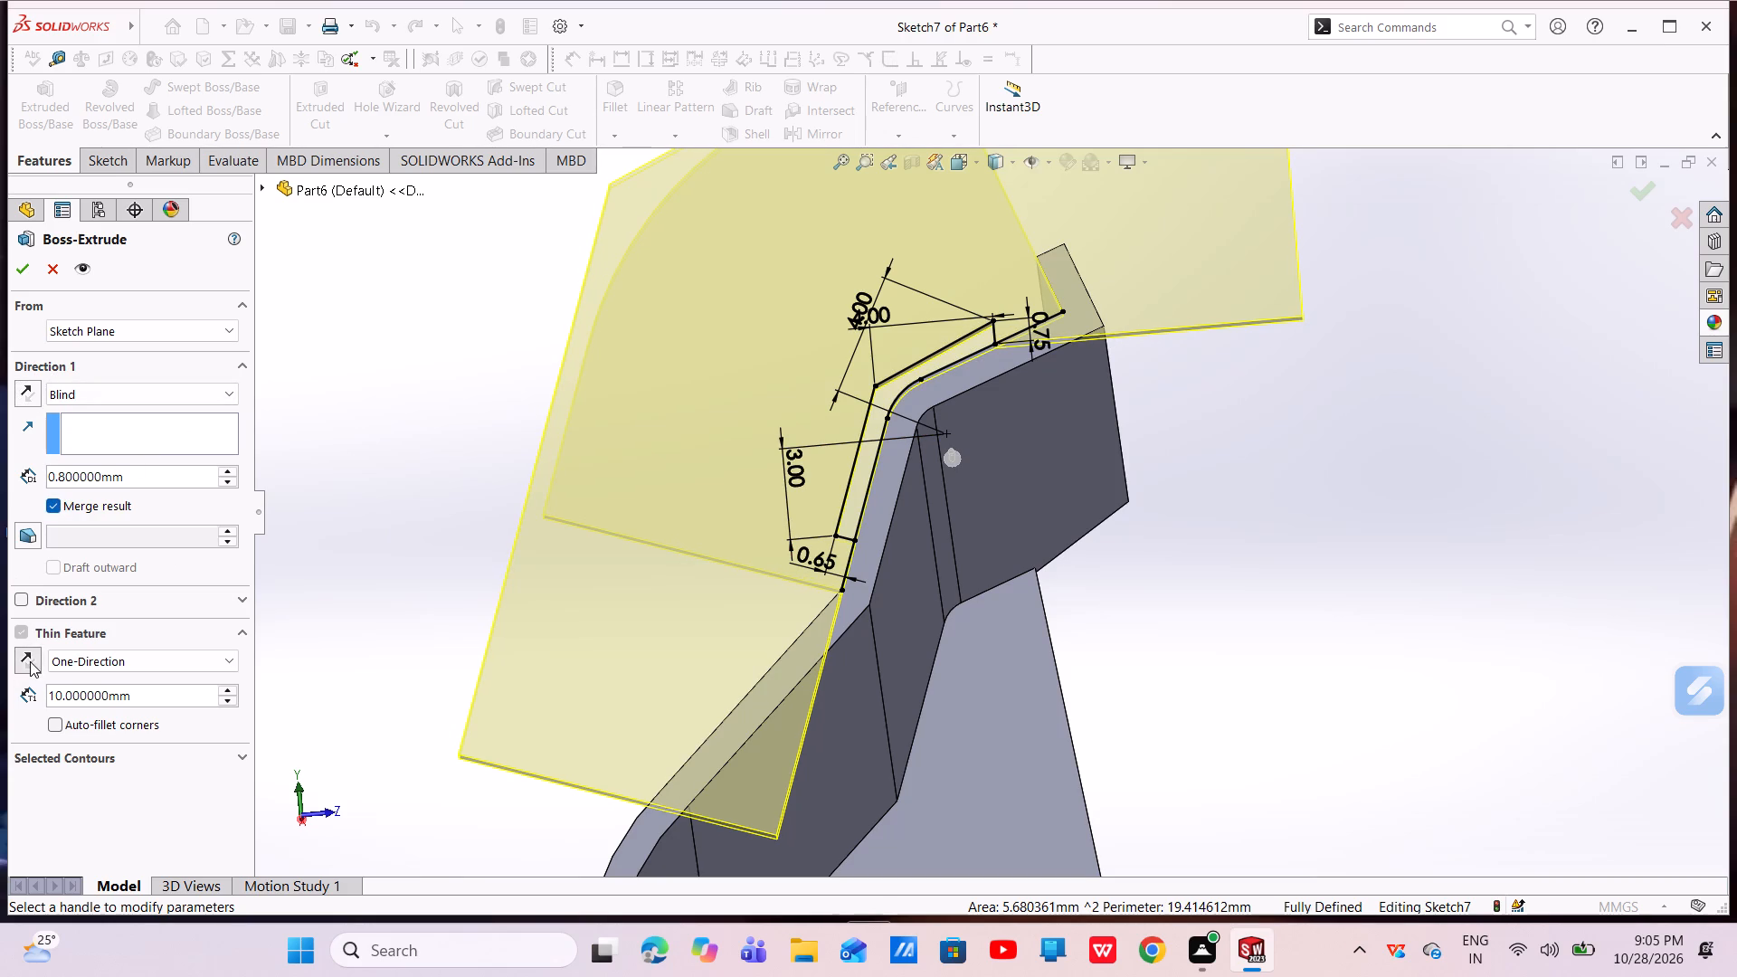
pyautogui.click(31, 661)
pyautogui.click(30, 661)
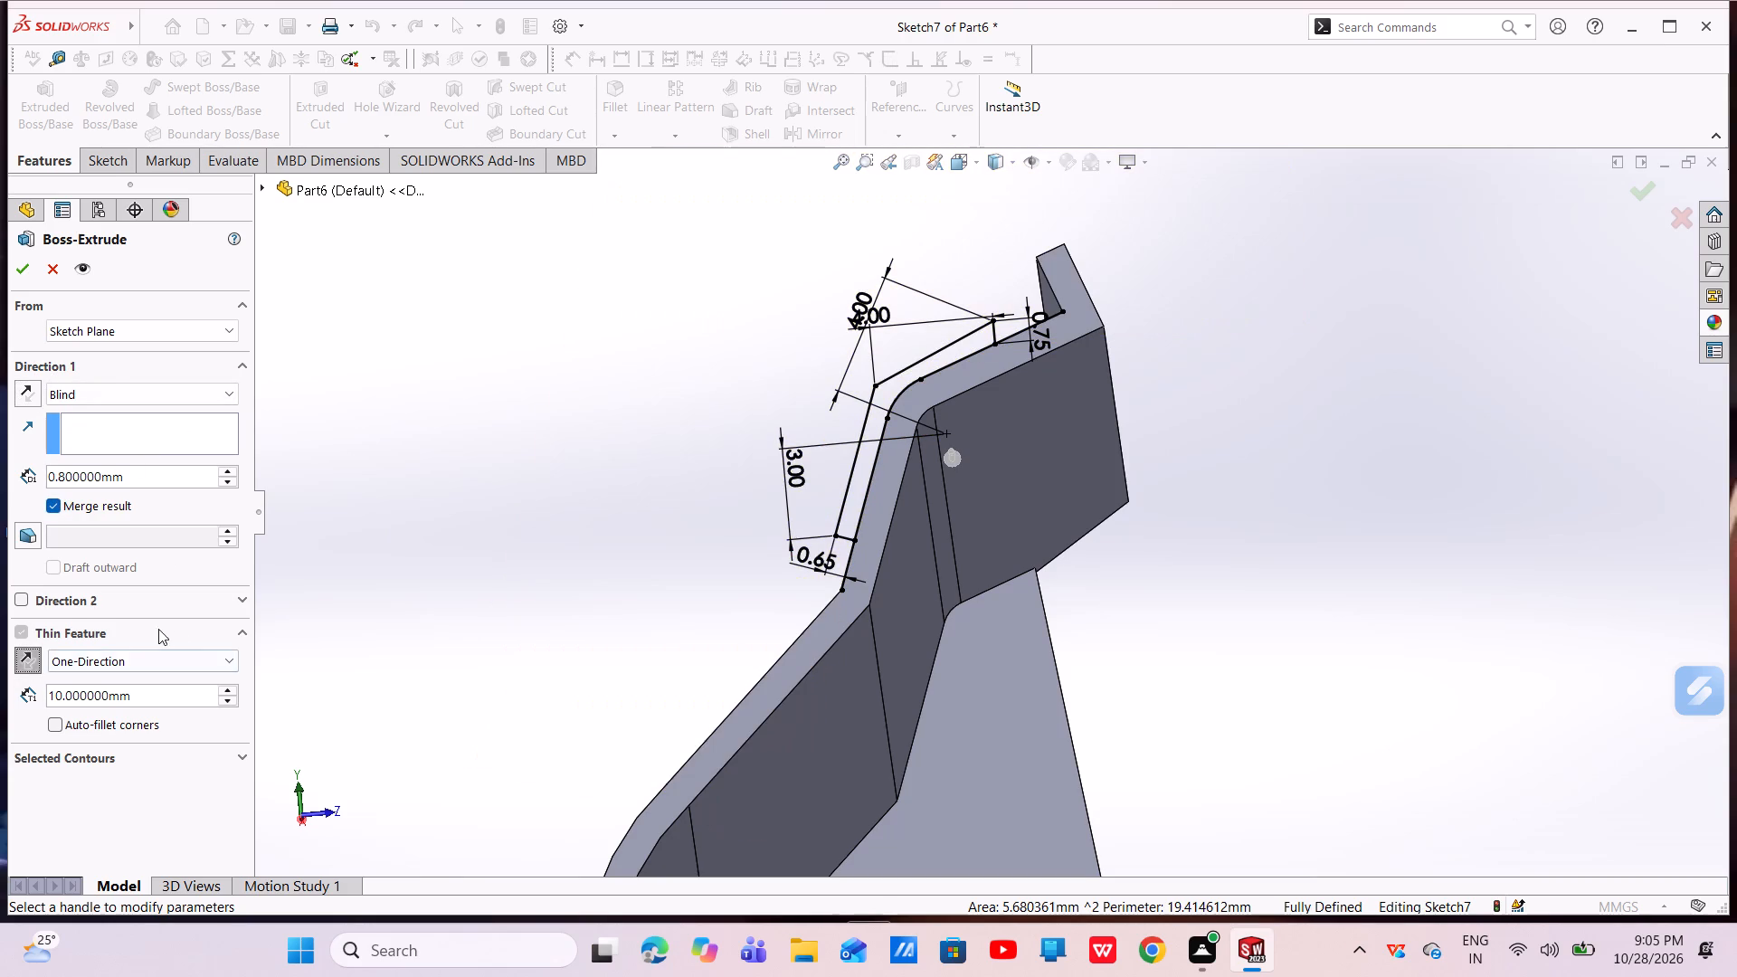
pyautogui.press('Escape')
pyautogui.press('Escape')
# Trim the inner line segments that extend beyond the profile's two end caps, at the lip corner and at the lower end.
pyautogui.scroll(-7, 868, 358)
pyautogui.moveTo(1068, 491); pyautogui.dragTo(1125, 547, button='middle')
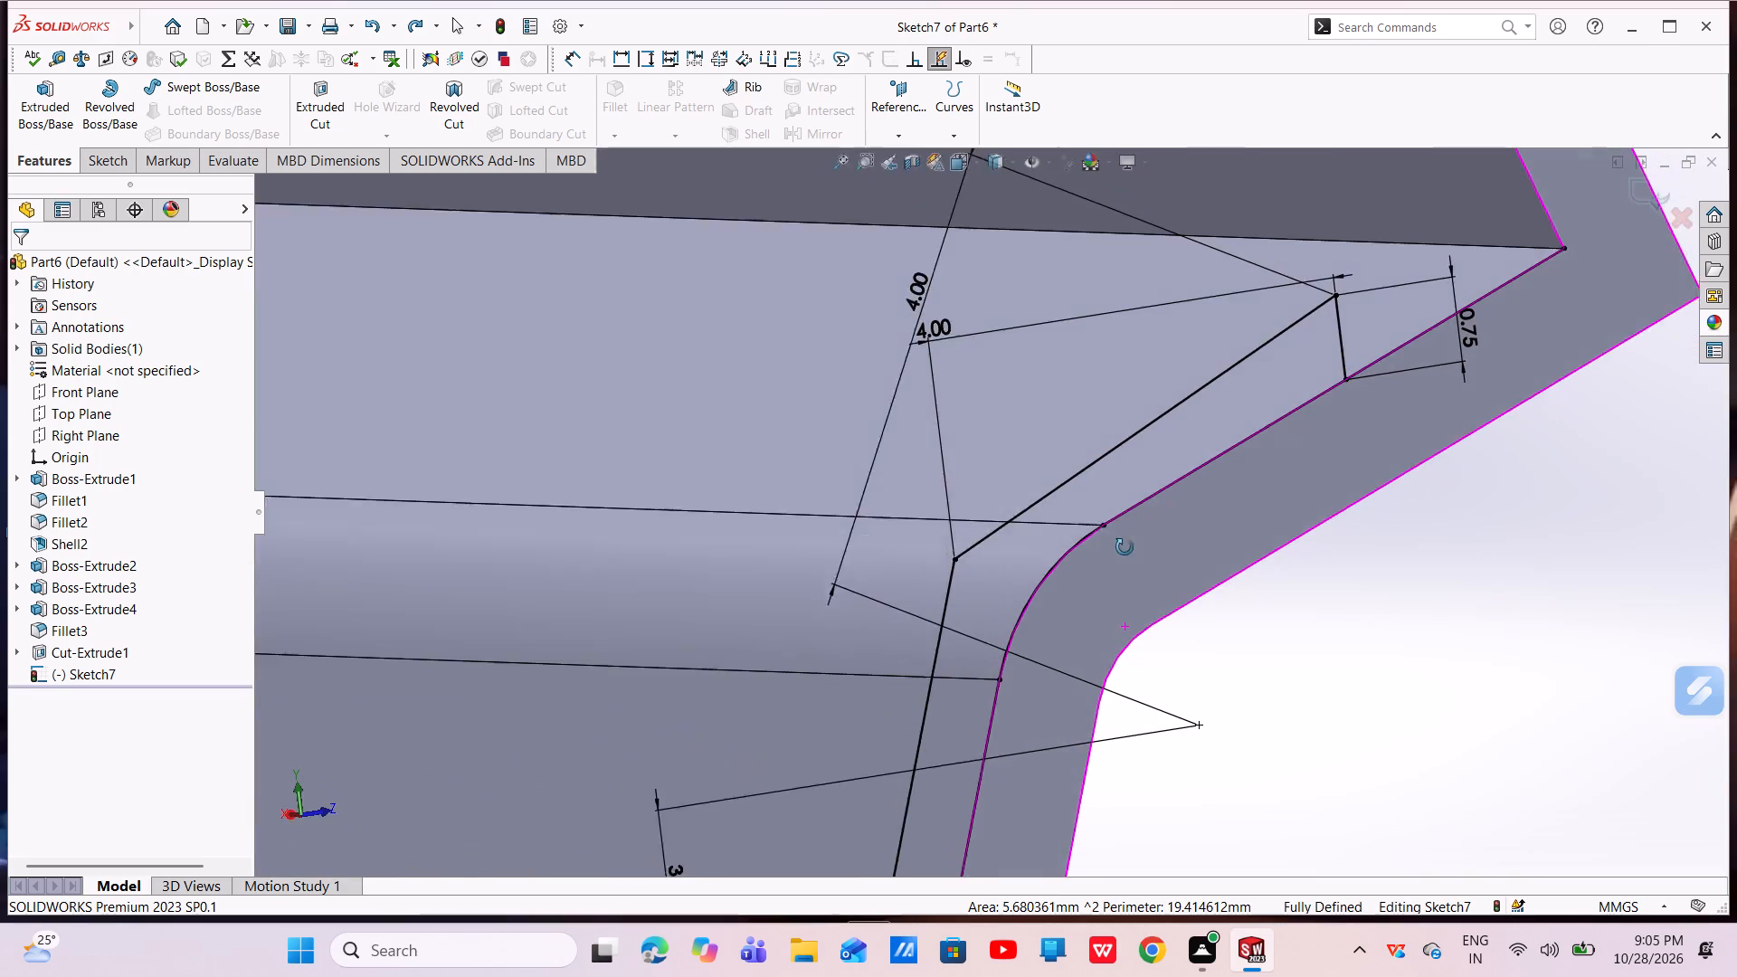
pyautogui.moveTo(1125, 547); pyautogui.dragTo(1136, 566, button='middle')
pyautogui.scroll(1, 1218, 533)
pyautogui.scroll(-1, 1218, 533)
pyautogui.scroll(4, 1218, 533)
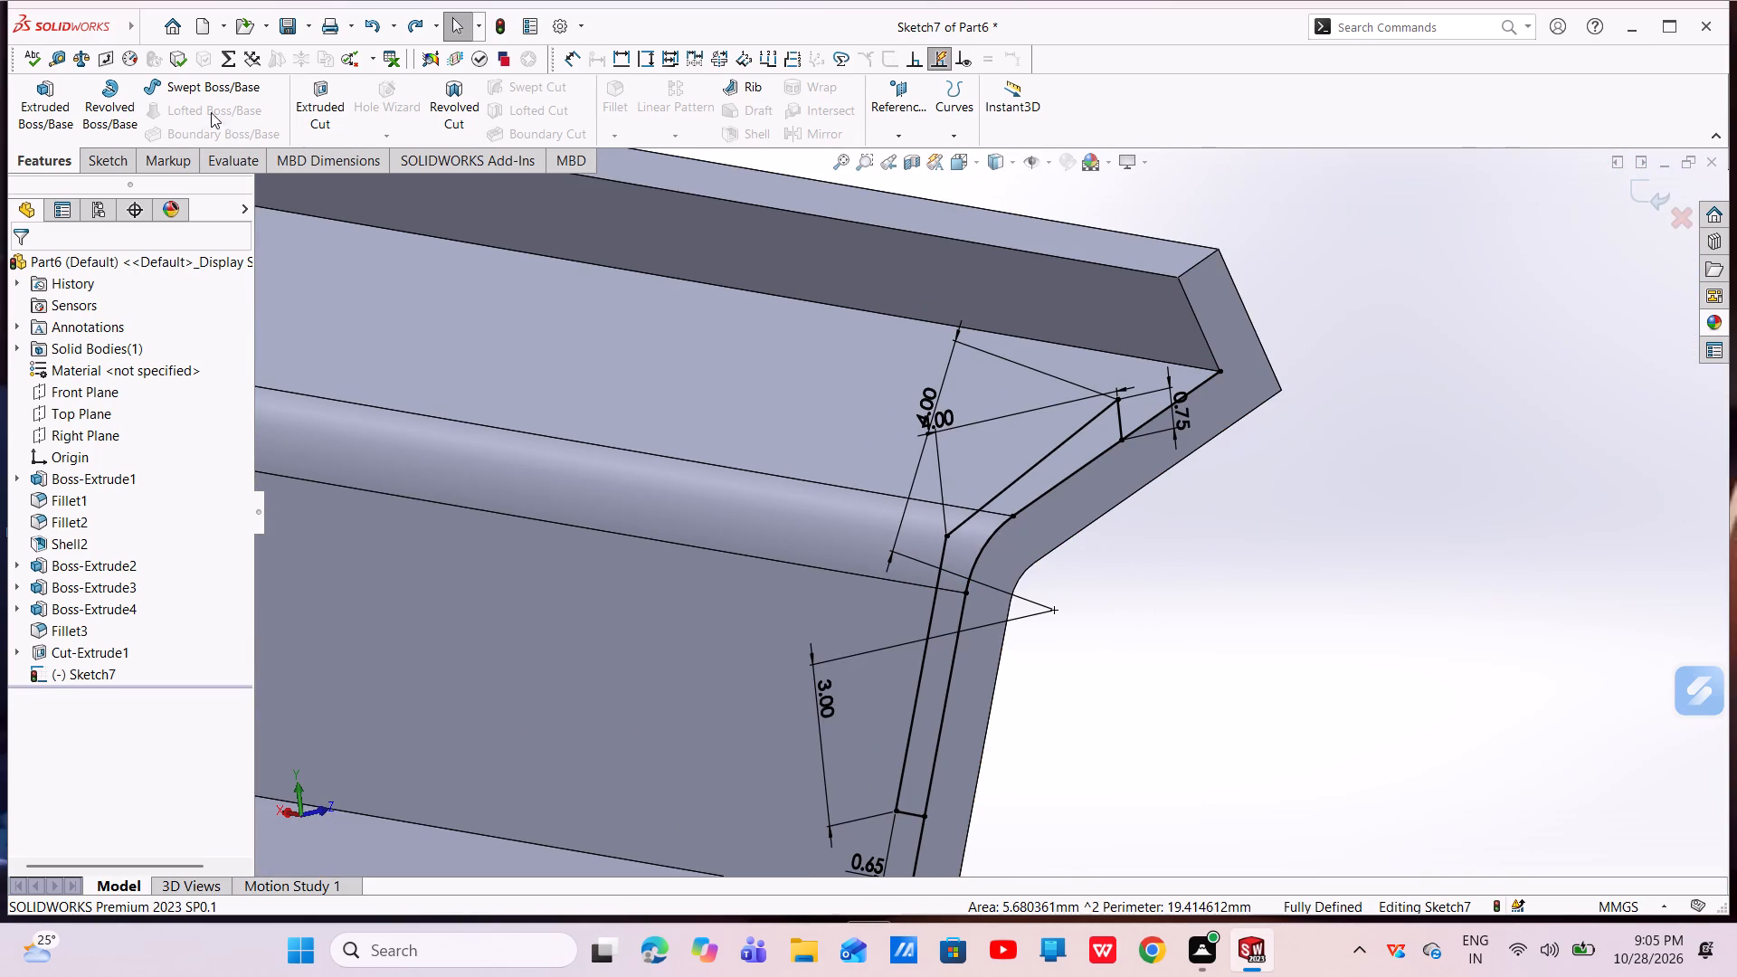
pyautogui.click(112, 159)
pyautogui.click(336, 84)
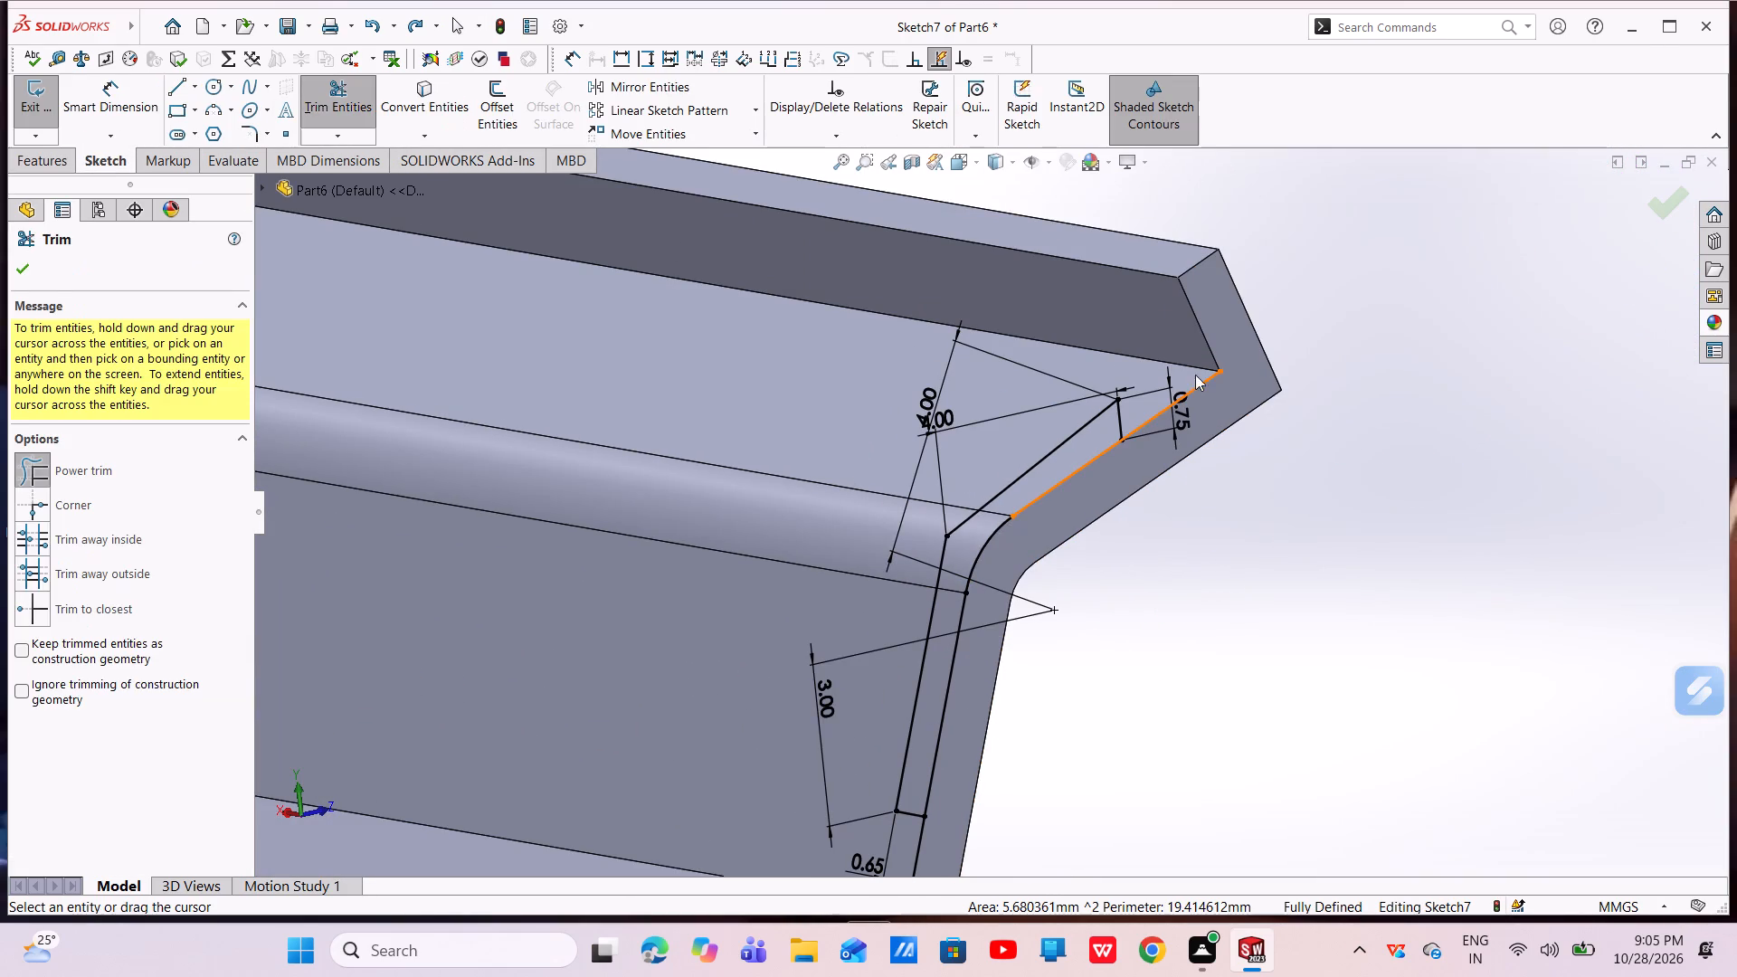
pyautogui.moveTo(1169, 351); pyautogui.dragTo(1226, 413)
pyautogui.scroll(4, 1134, 566)
pyautogui.scroll(-5, 1045, 679)
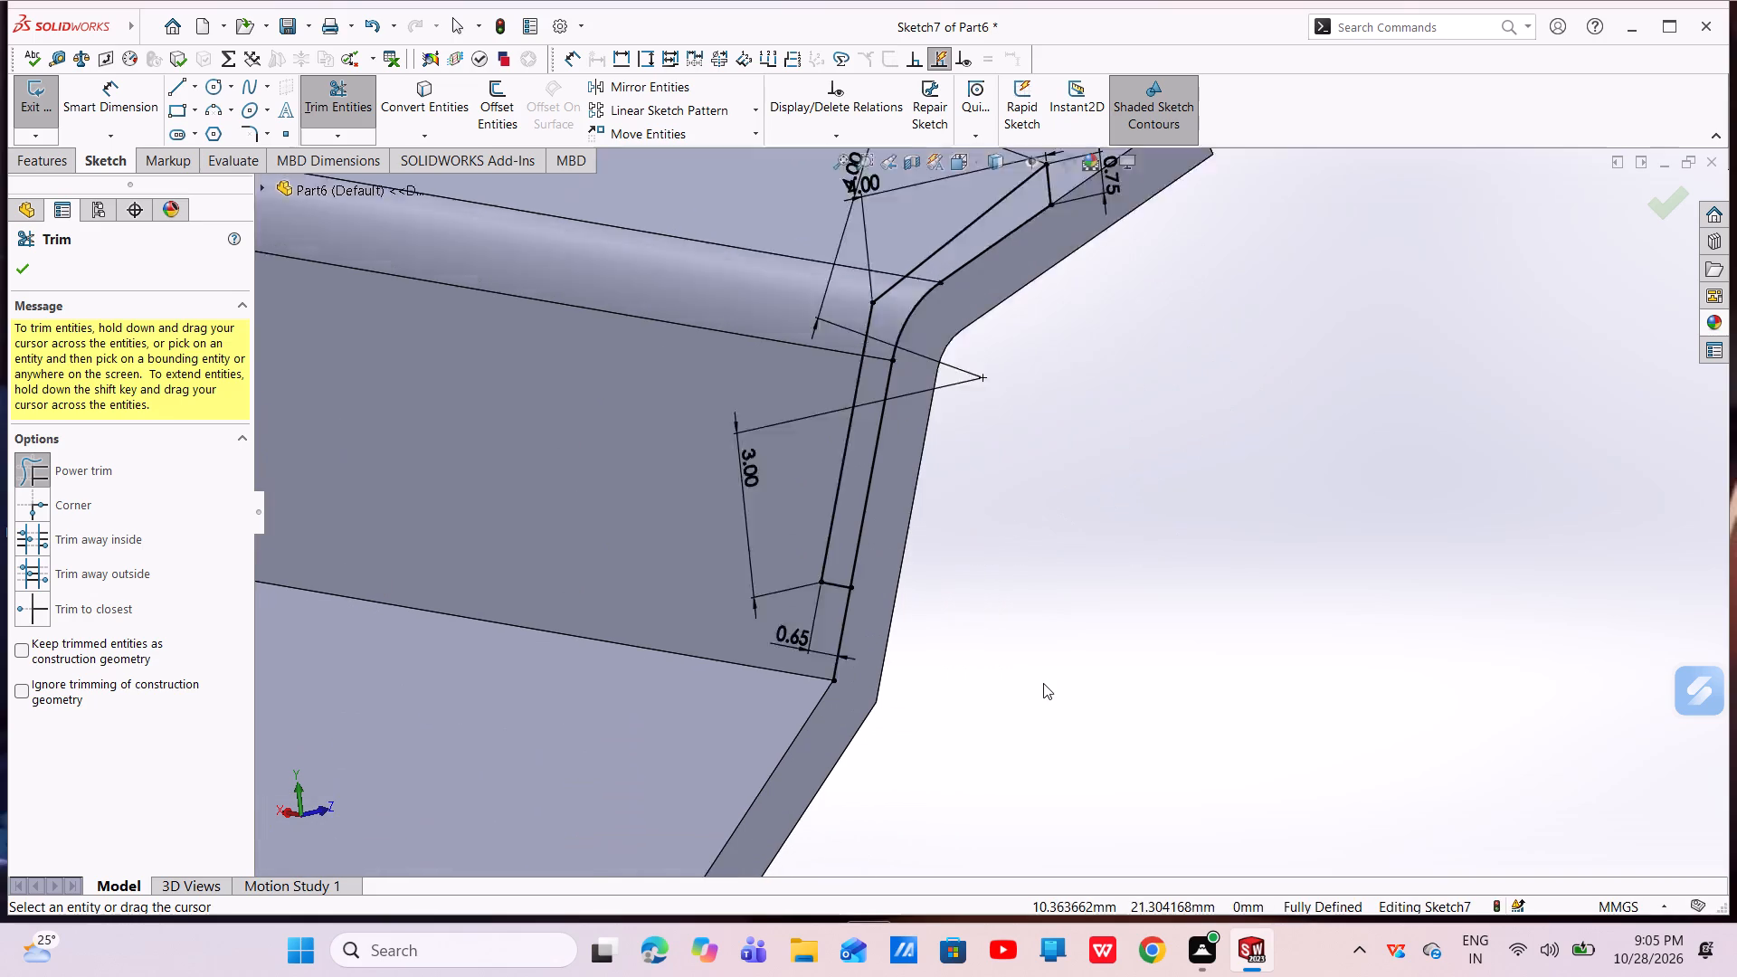
pyautogui.scroll(-1, 1043, 683)
pyautogui.scroll(-1, 944, 678)
pyautogui.moveTo(629, 620); pyautogui.dragTo(749, 640)
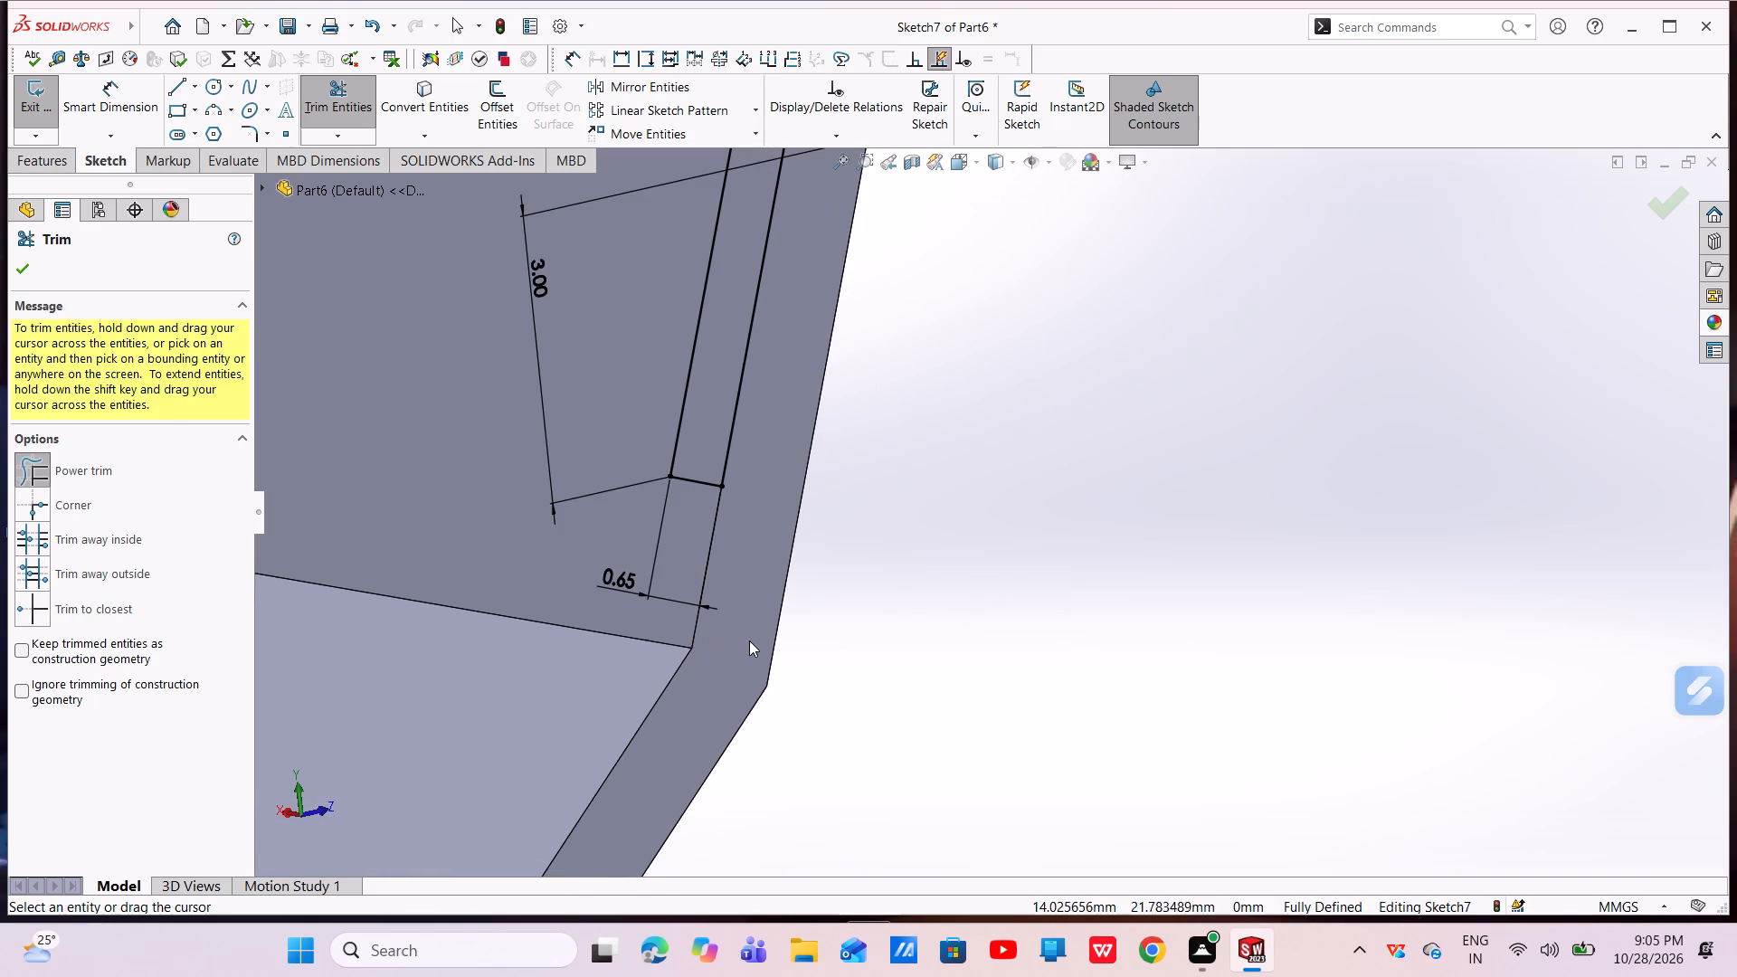
pyautogui.press('Escape')
pyautogui.press('Escape')
pyautogui.scroll(5, 802, 533)
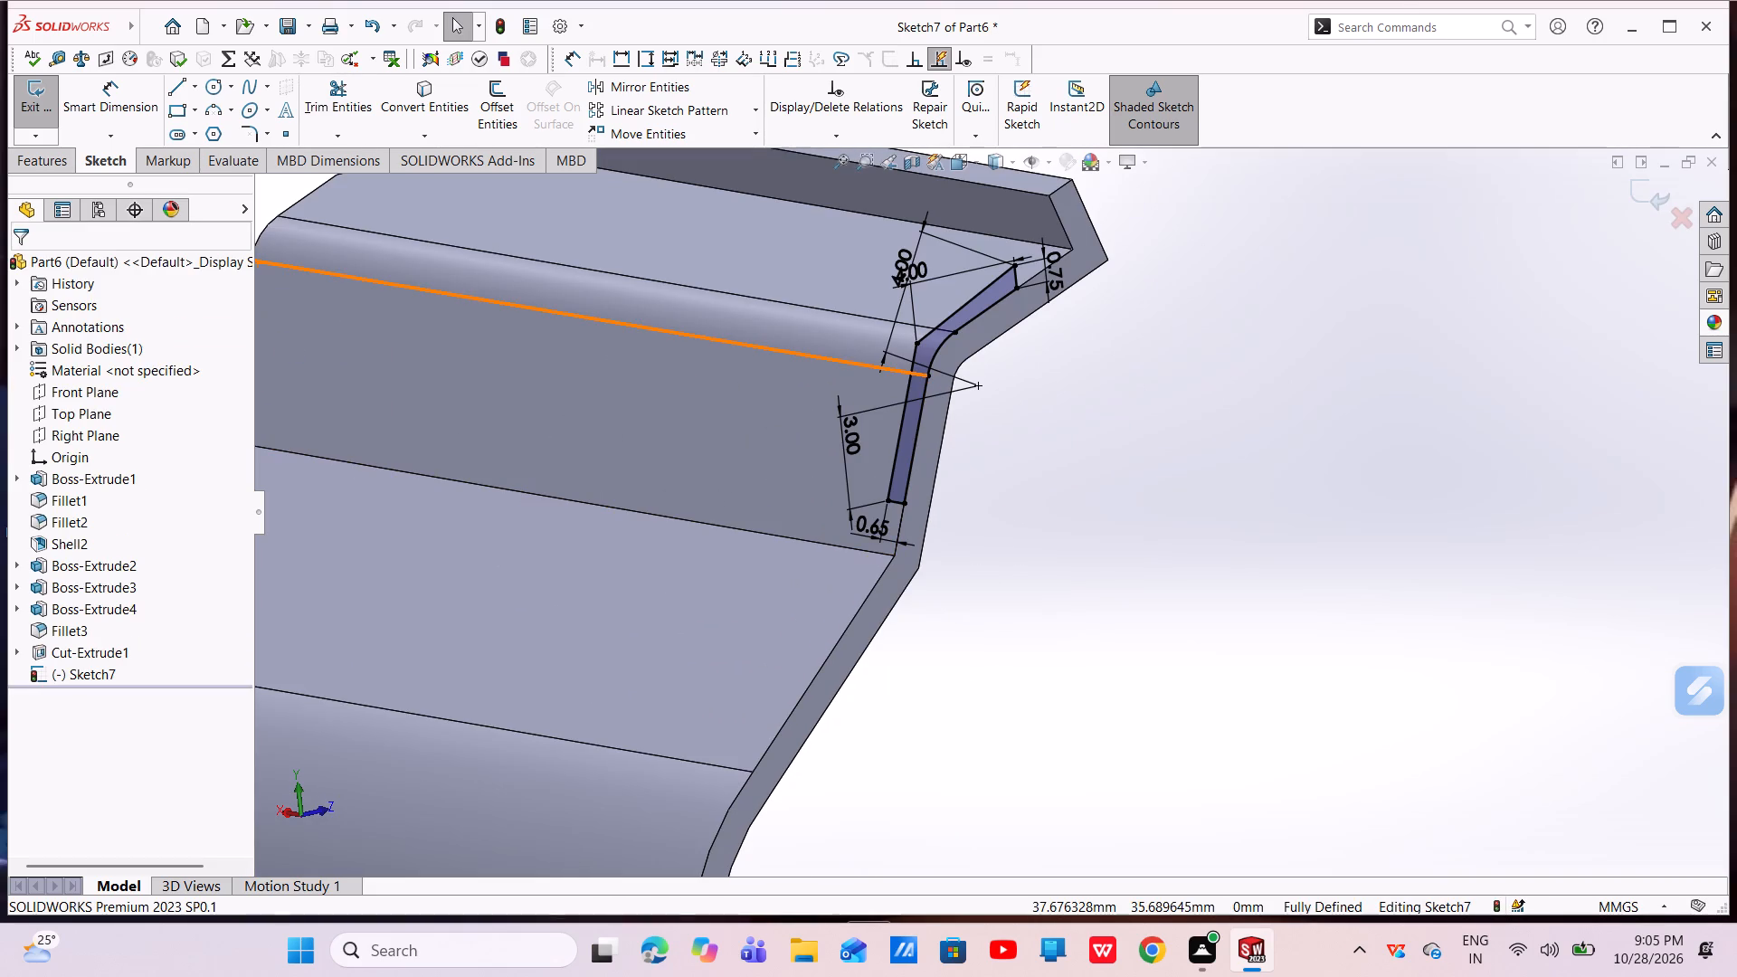
# Extrude the closed bend profile as a blind boss 1.25 mm deep, merged with the part.
pyautogui.click(61, 164)
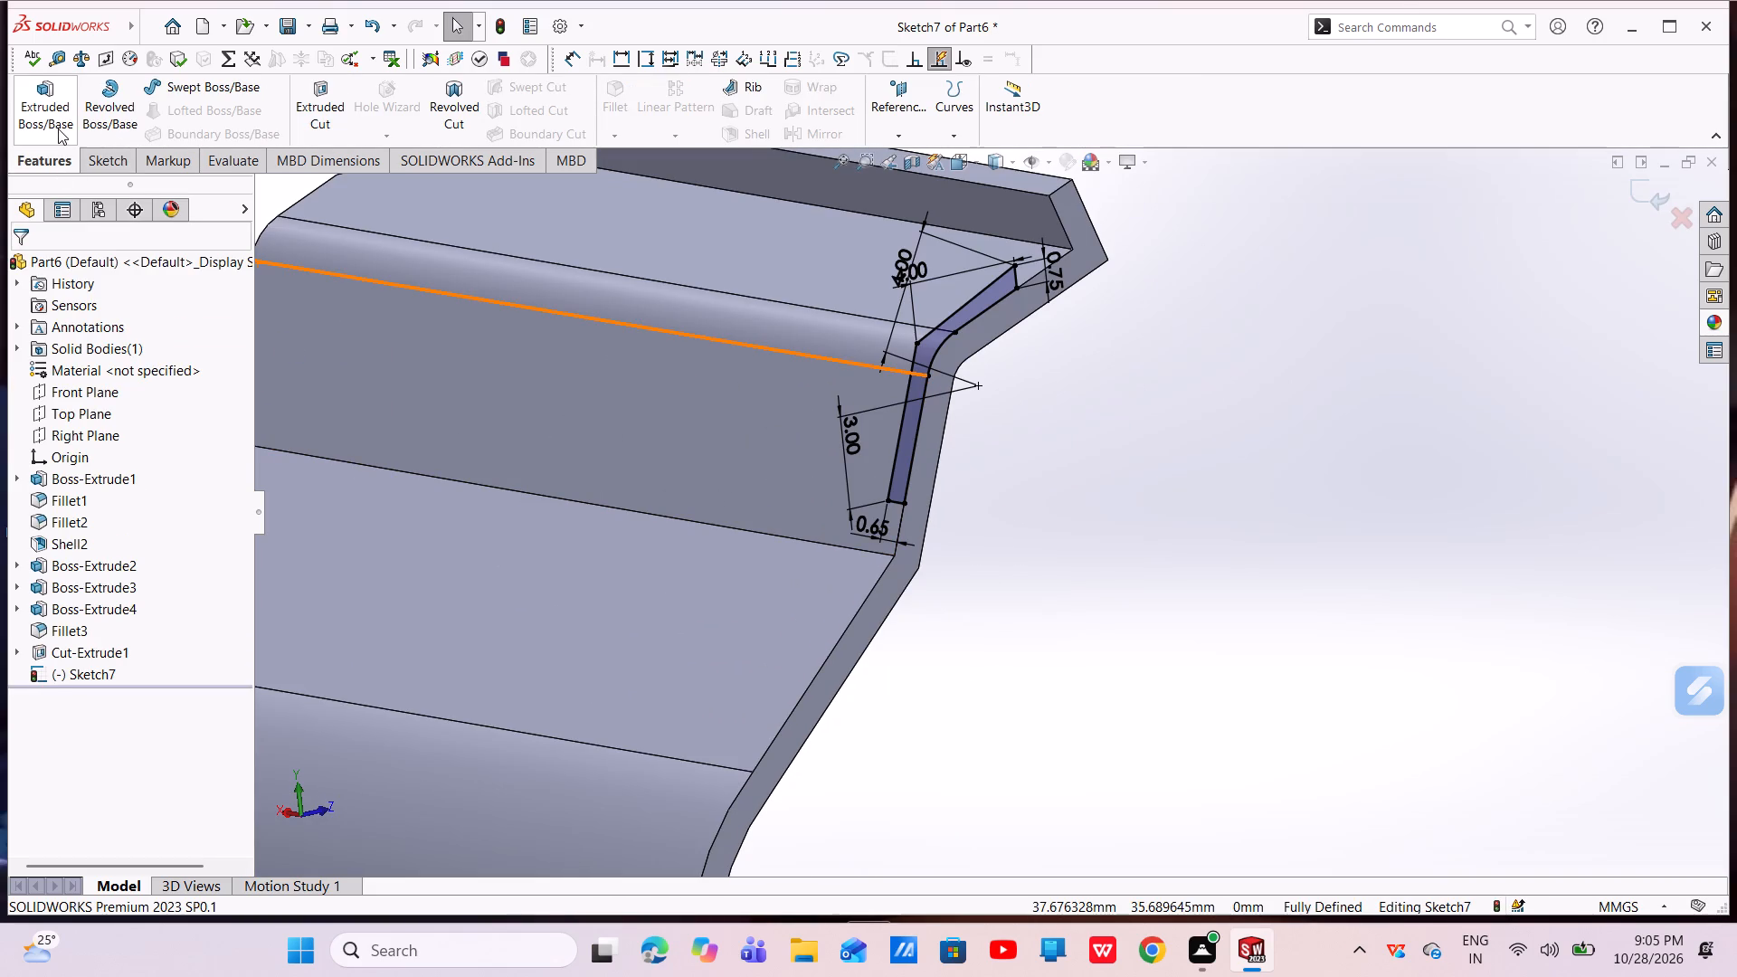
pyautogui.click(58, 128)
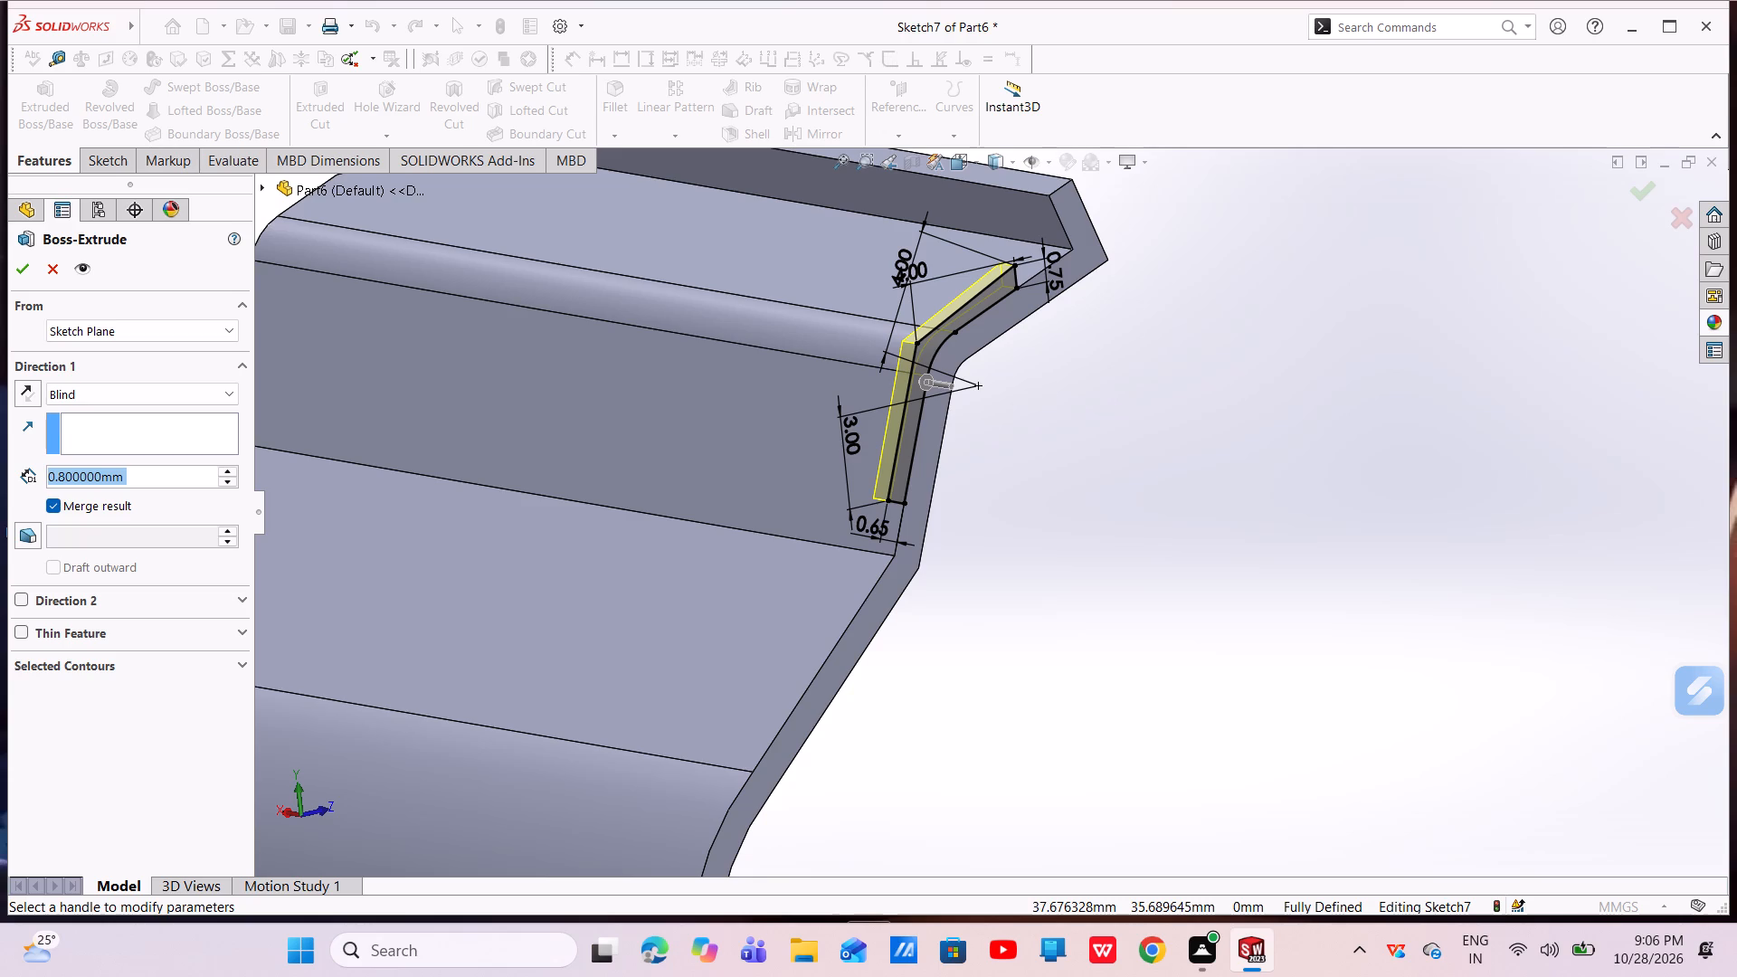
pyautogui.press('BackSpace')
pyautogui.write('1.25')
pyautogui.press('Return')
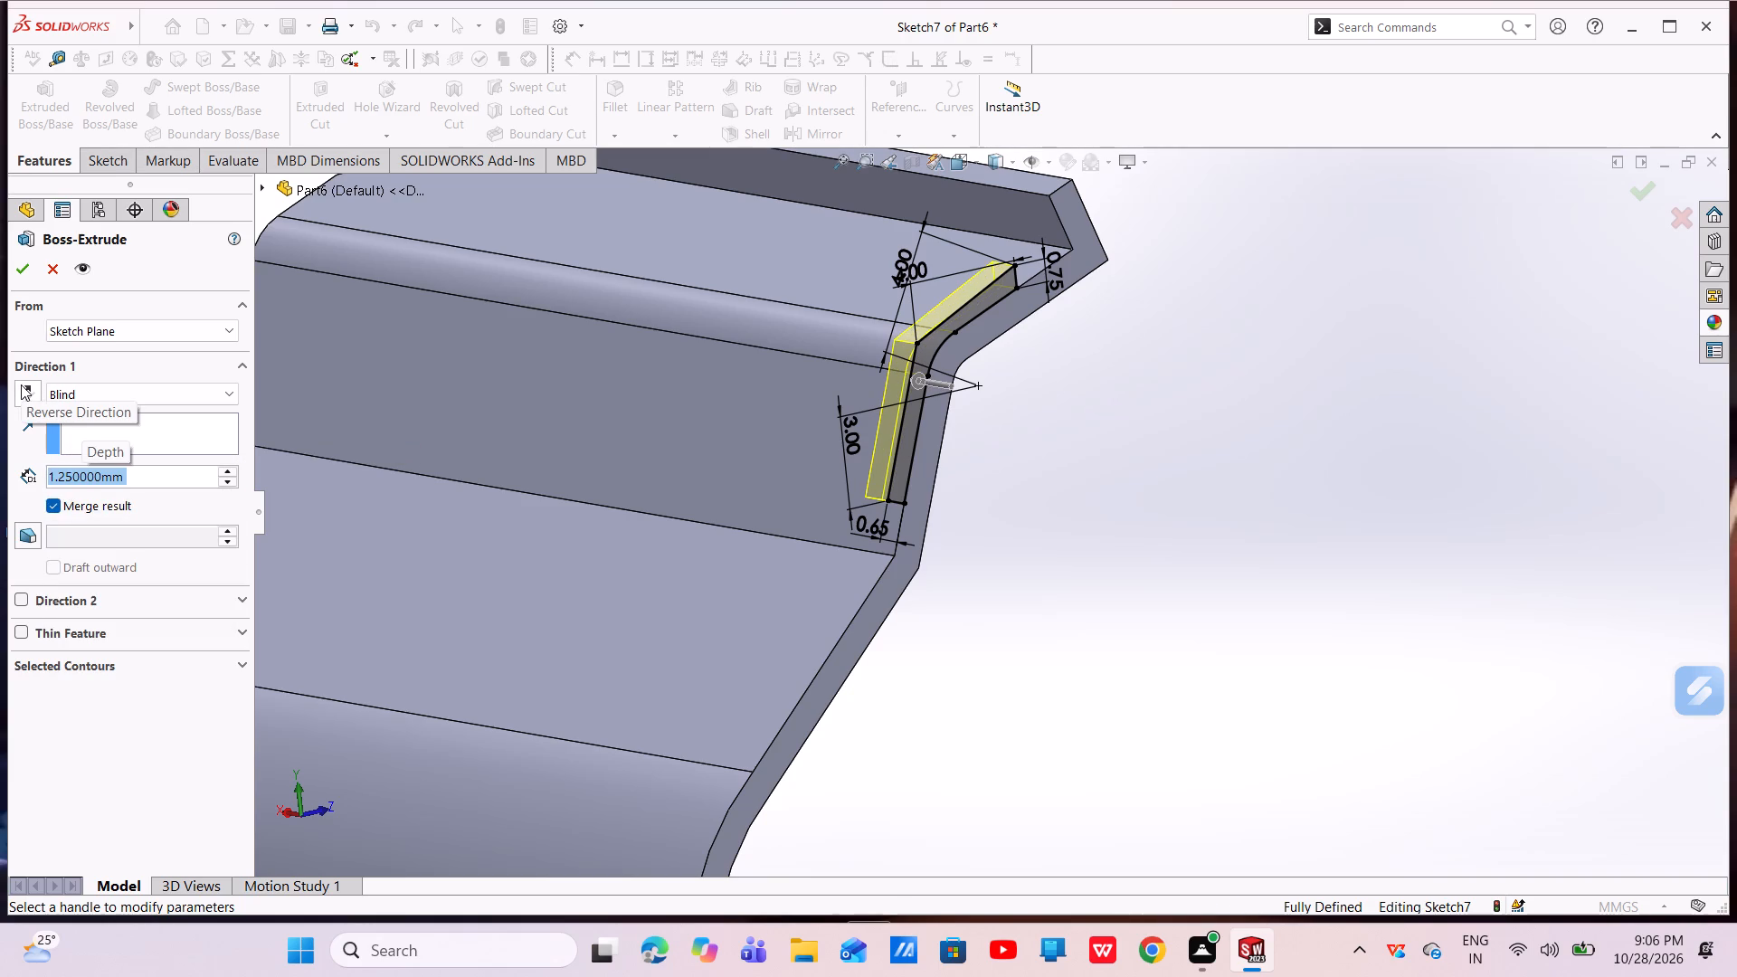
pyautogui.click(9, 270)
# Examine the new raised strip around the lip bend from the end face and from above.
pyautogui.scroll(-3, 917, 386)
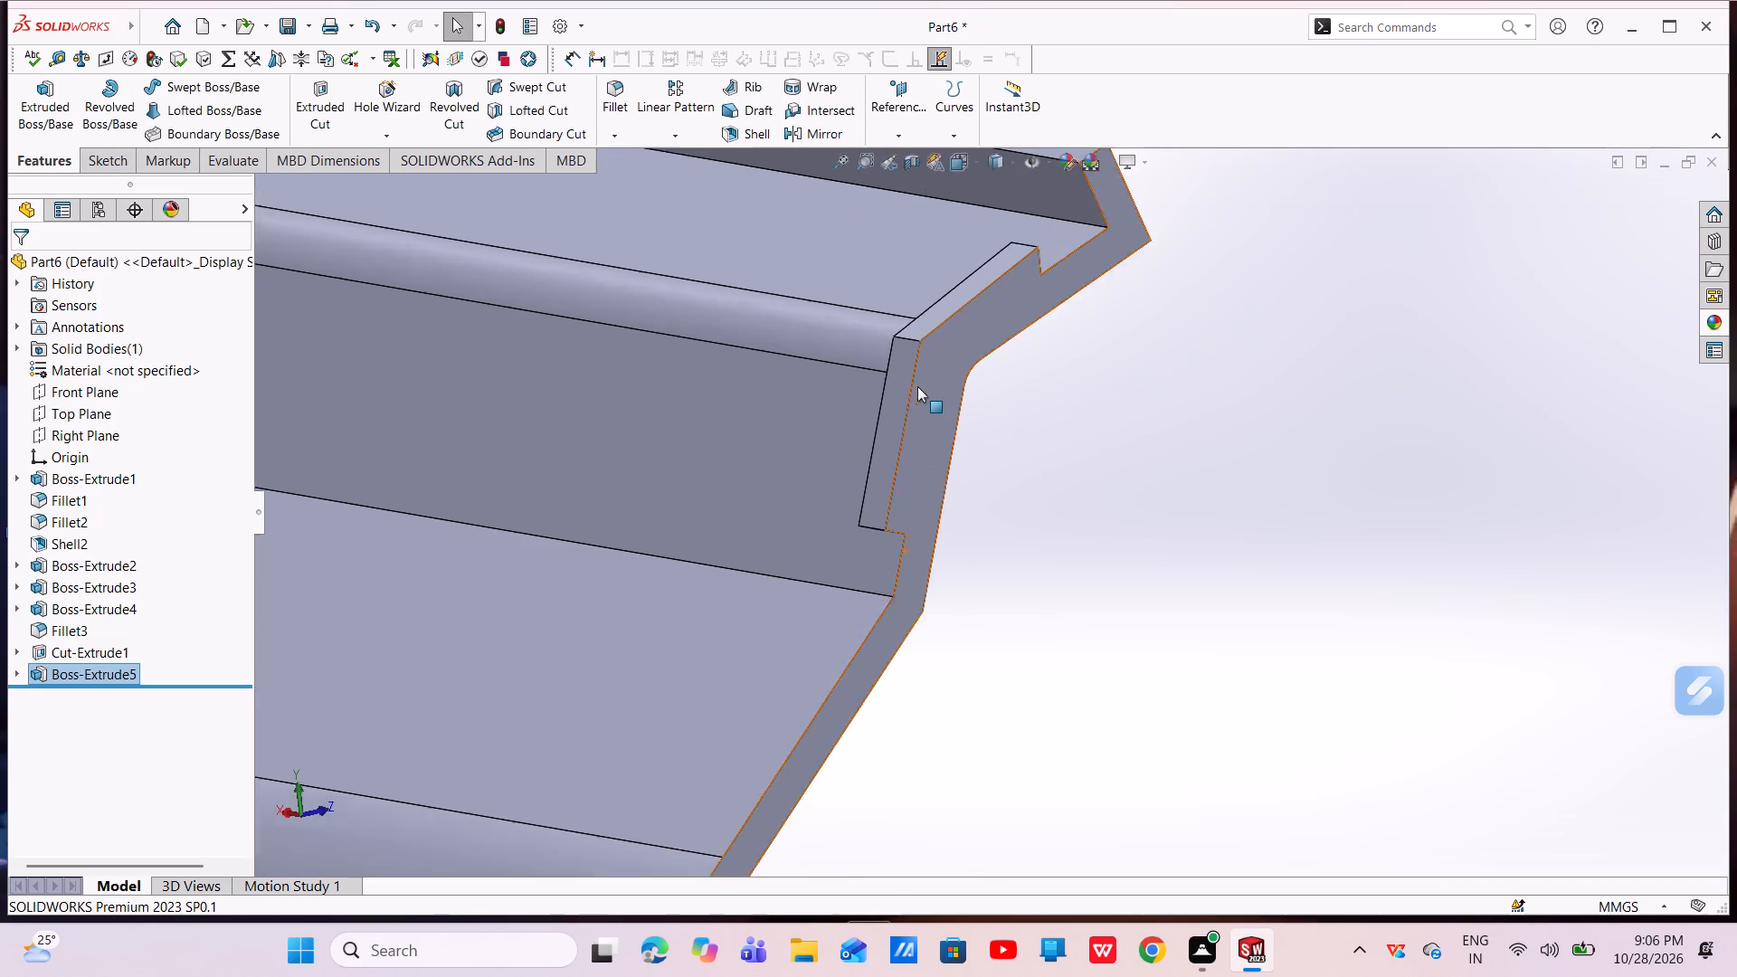
pyautogui.scroll(-3, 917, 386)
pyautogui.scroll(4, 959, 459)
pyautogui.moveTo(968, 466); pyautogui.dragTo(891, 407, button='middle')
pyautogui.scroll(1, 1036, 479)
pyautogui.scroll(-3, 1036, 478)
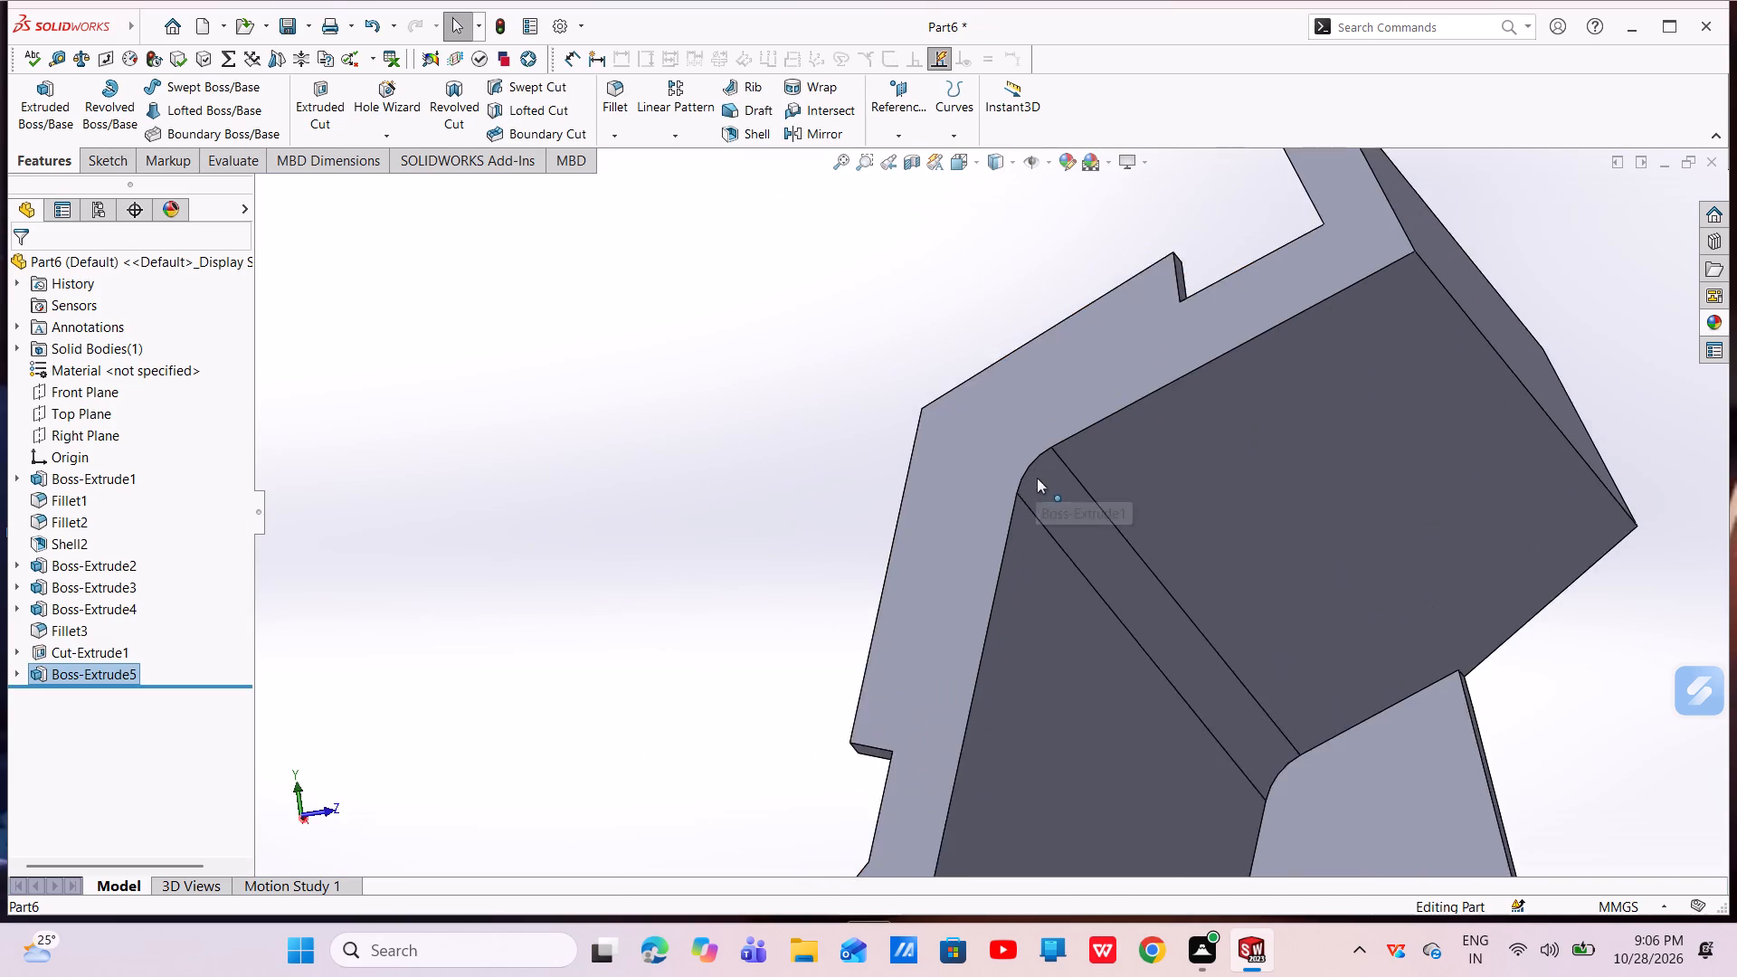
pyautogui.scroll(4, 1038, 478)
pyautogui.moveTo(1001, 471); pyautogui.dragTo(1028, 526, button='middle')
pyautogui.scroll(-3, 1020, 453)
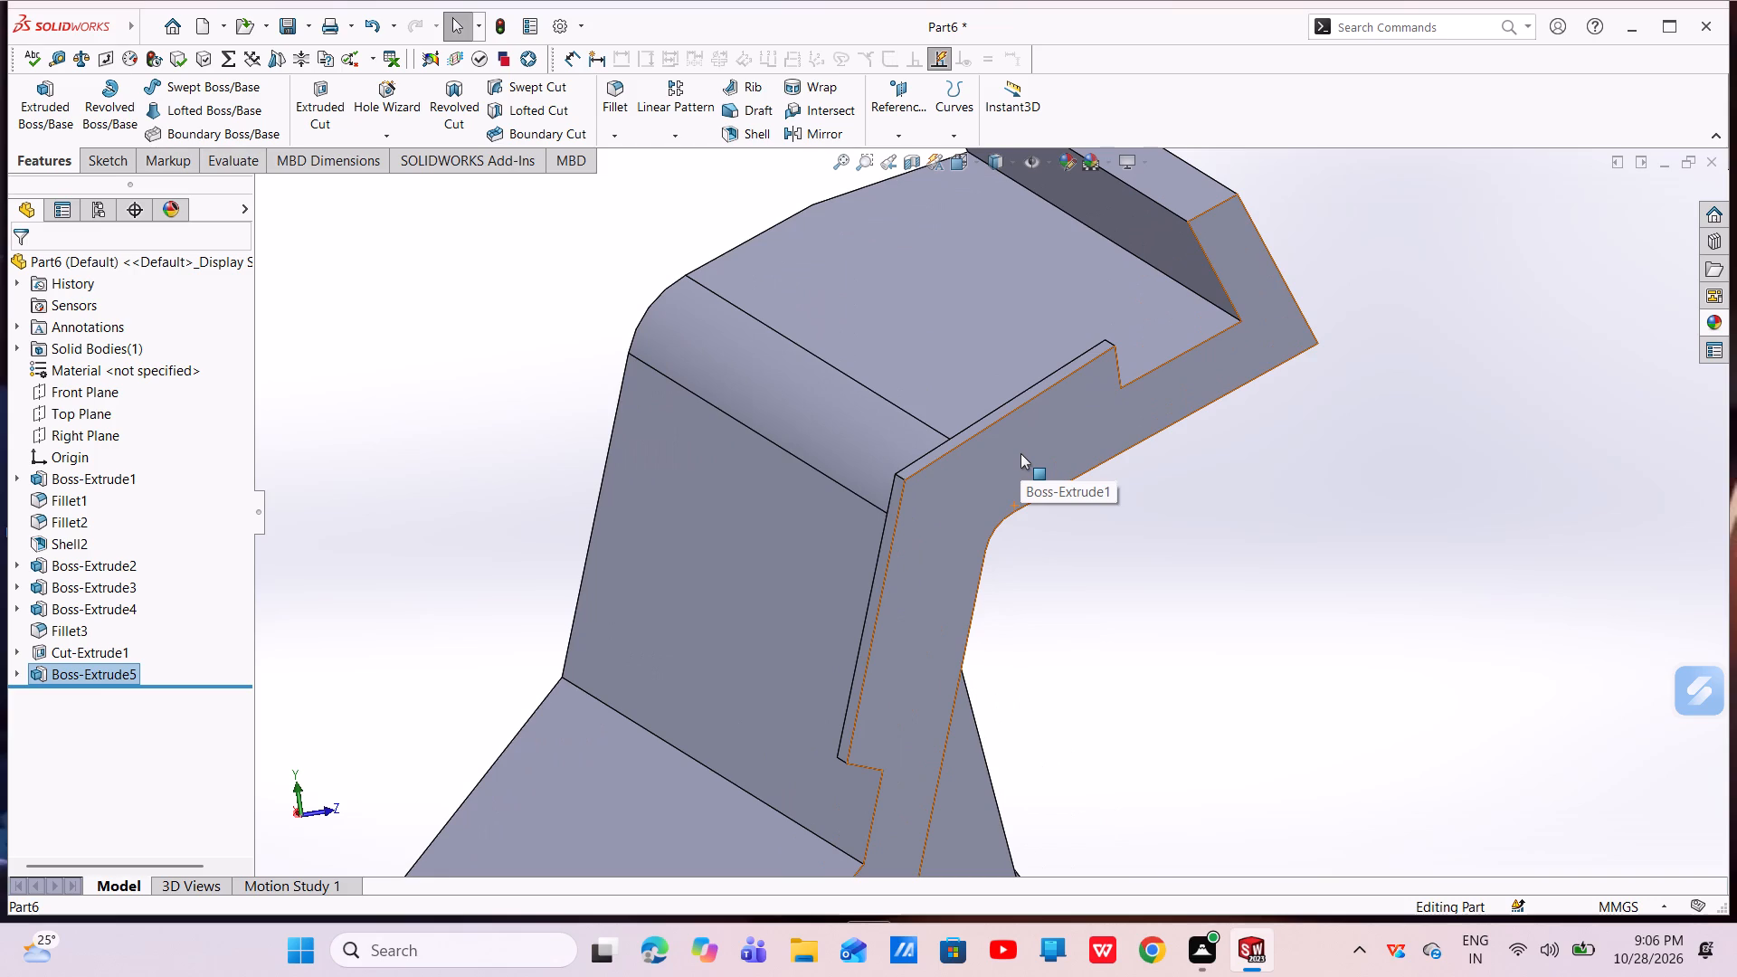
# On the lip's flat upper face, sketch a corner rectangle about 4.9 mm wide and 5.1 mm high, spanning between the face's long edges.
pyautogui.click(1036, 316)
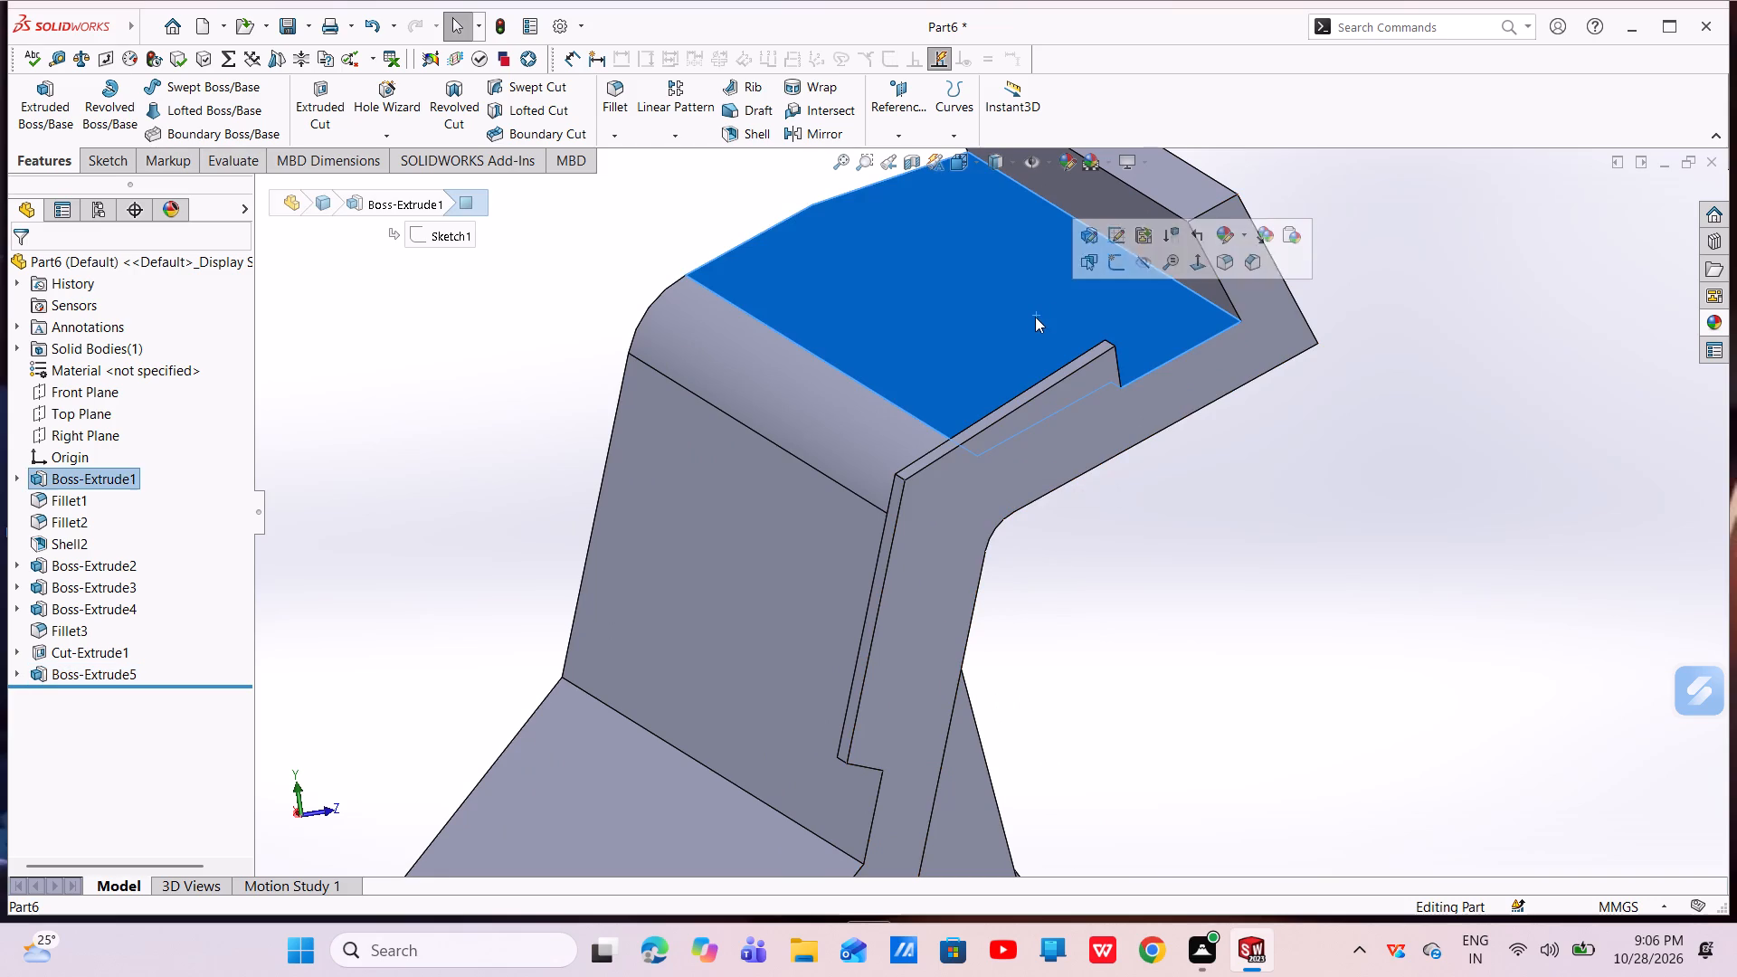
pyautogui.click(1105, 269)
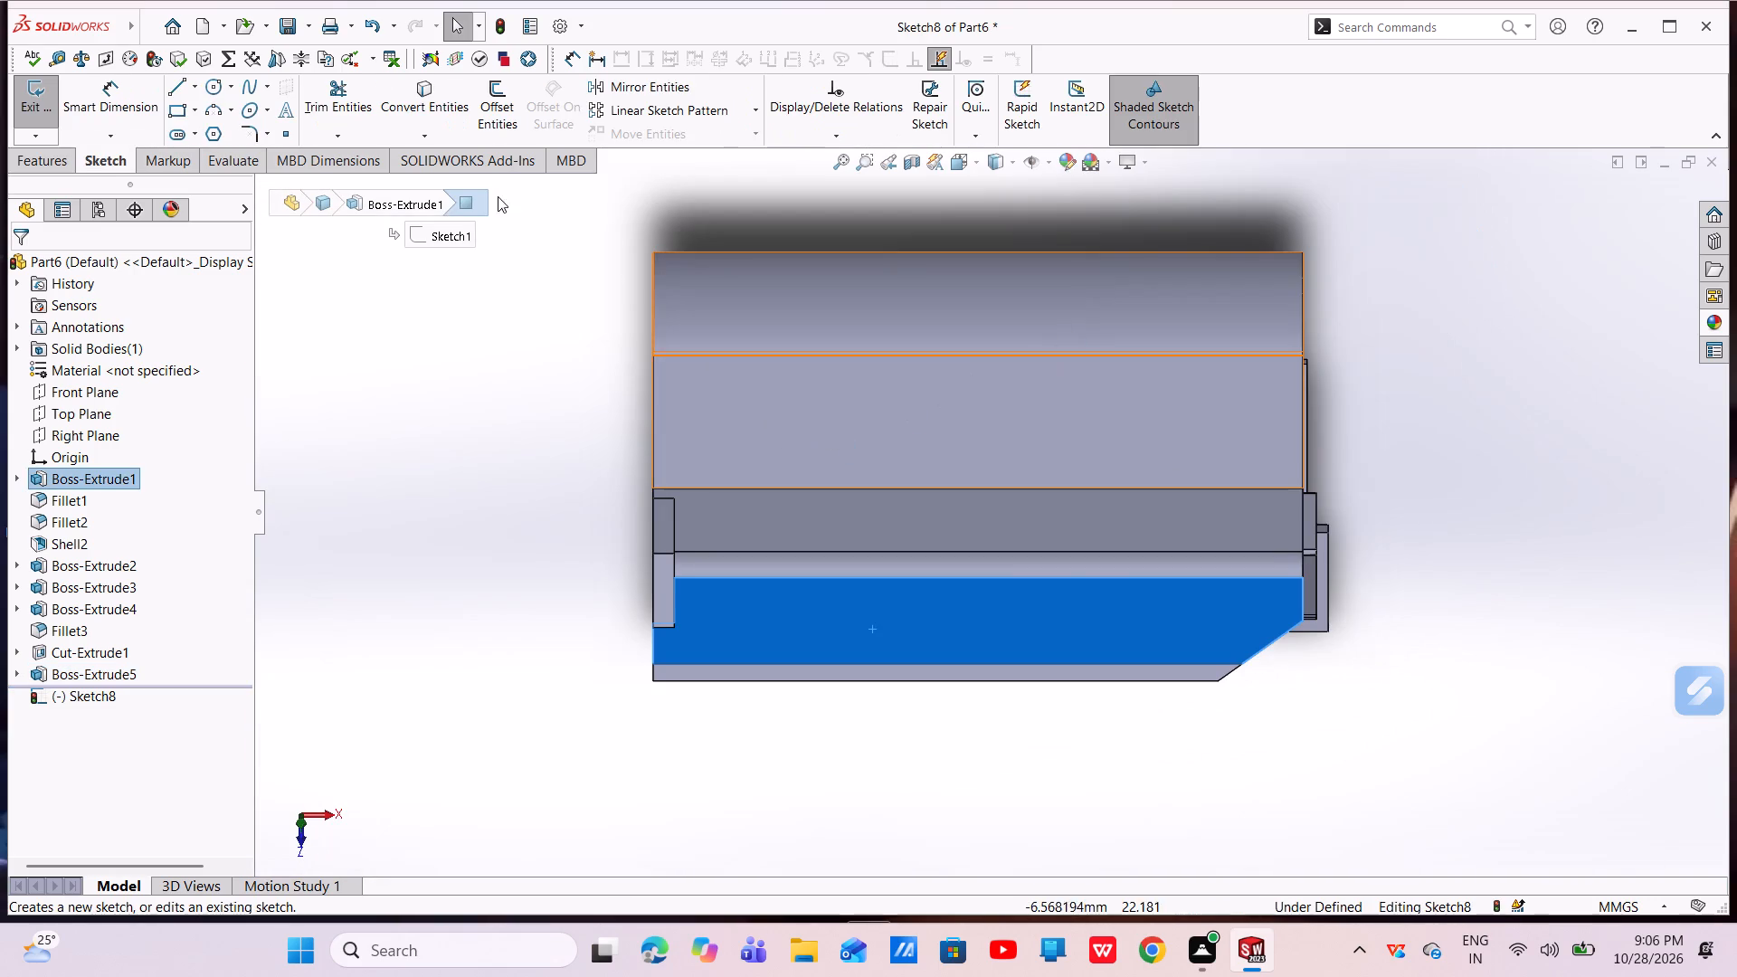
pyautogui.click(172, 109)
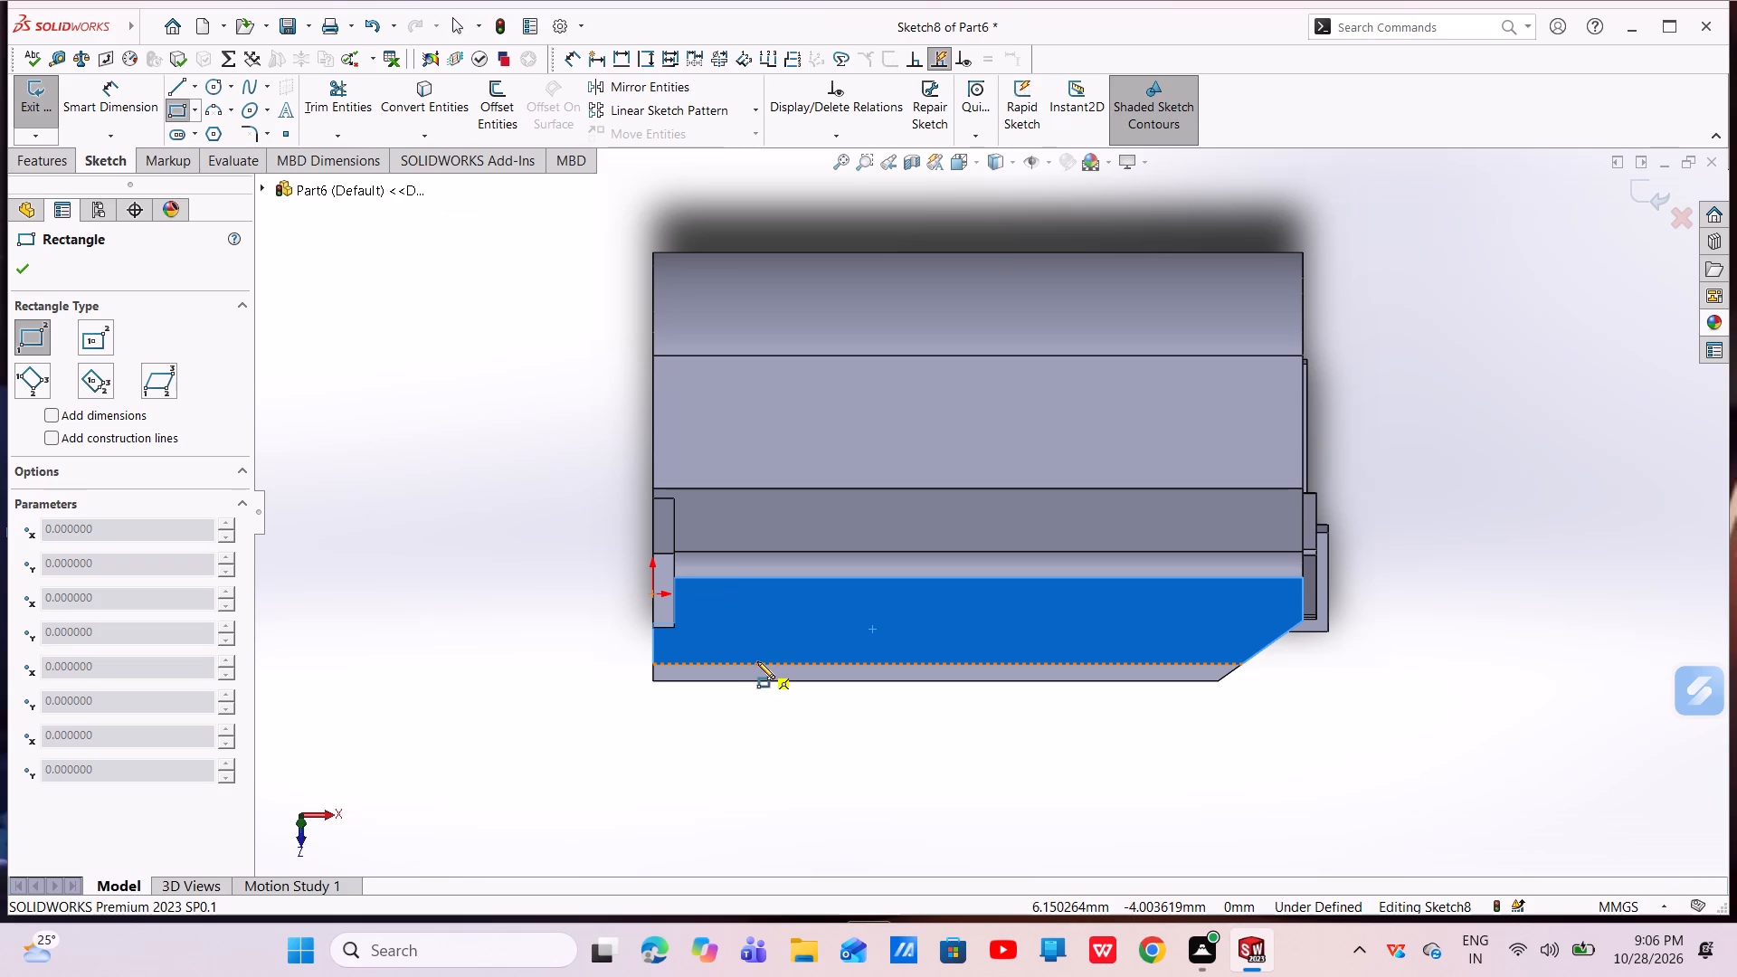
pyautogui.click(753, 660)
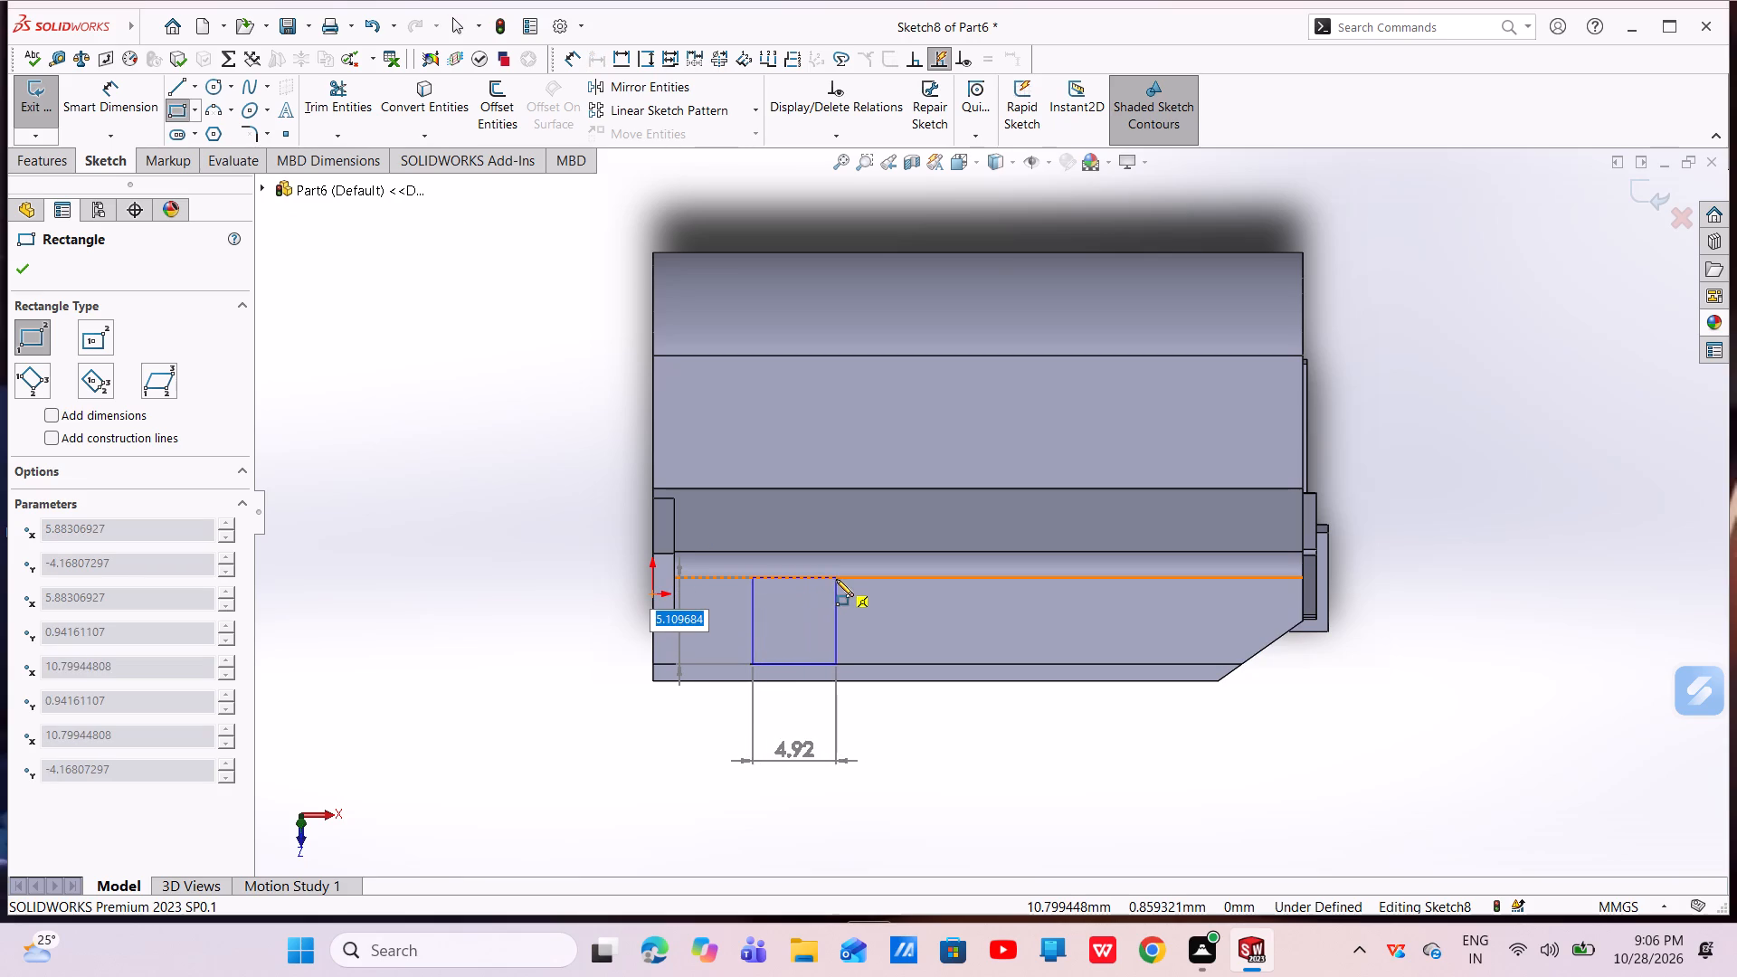
pyautogui.click(836, 579)
pyautogui.rightClick(836, 579)
pyautogui.click(859, 583)
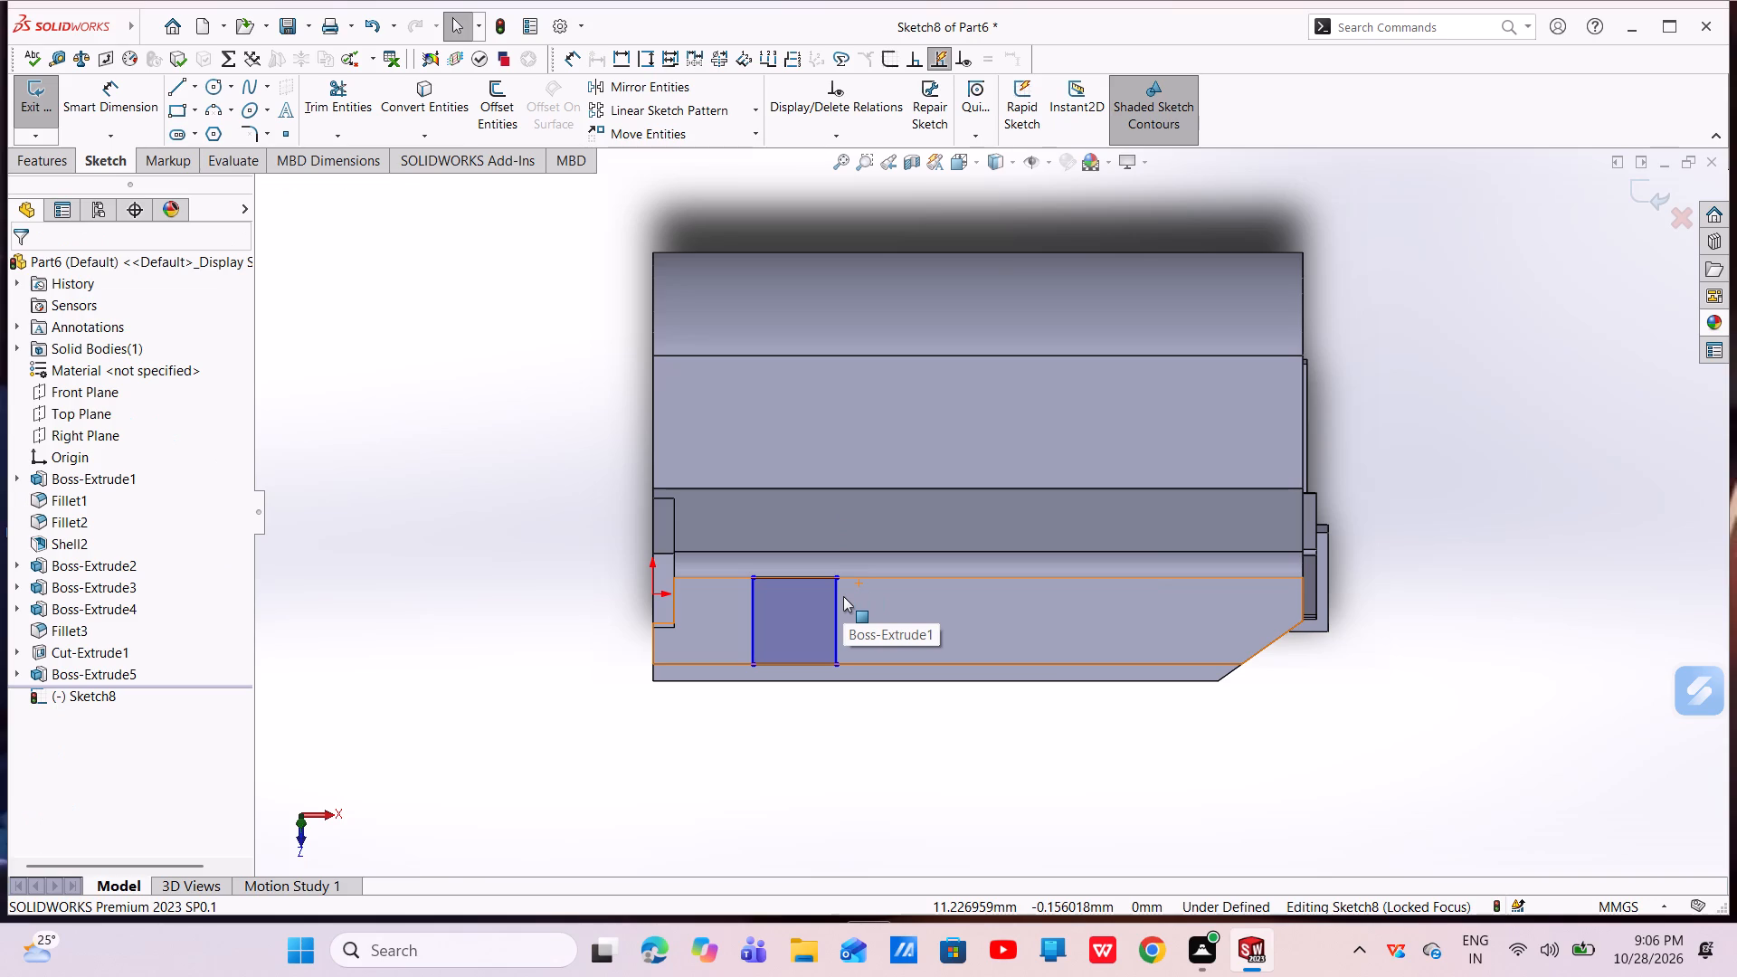
# Sketch a second corner rectangle farther along the lip face toward the chamfered corner, spanning between the same two long edges.
pyautogui.click(177, 120)
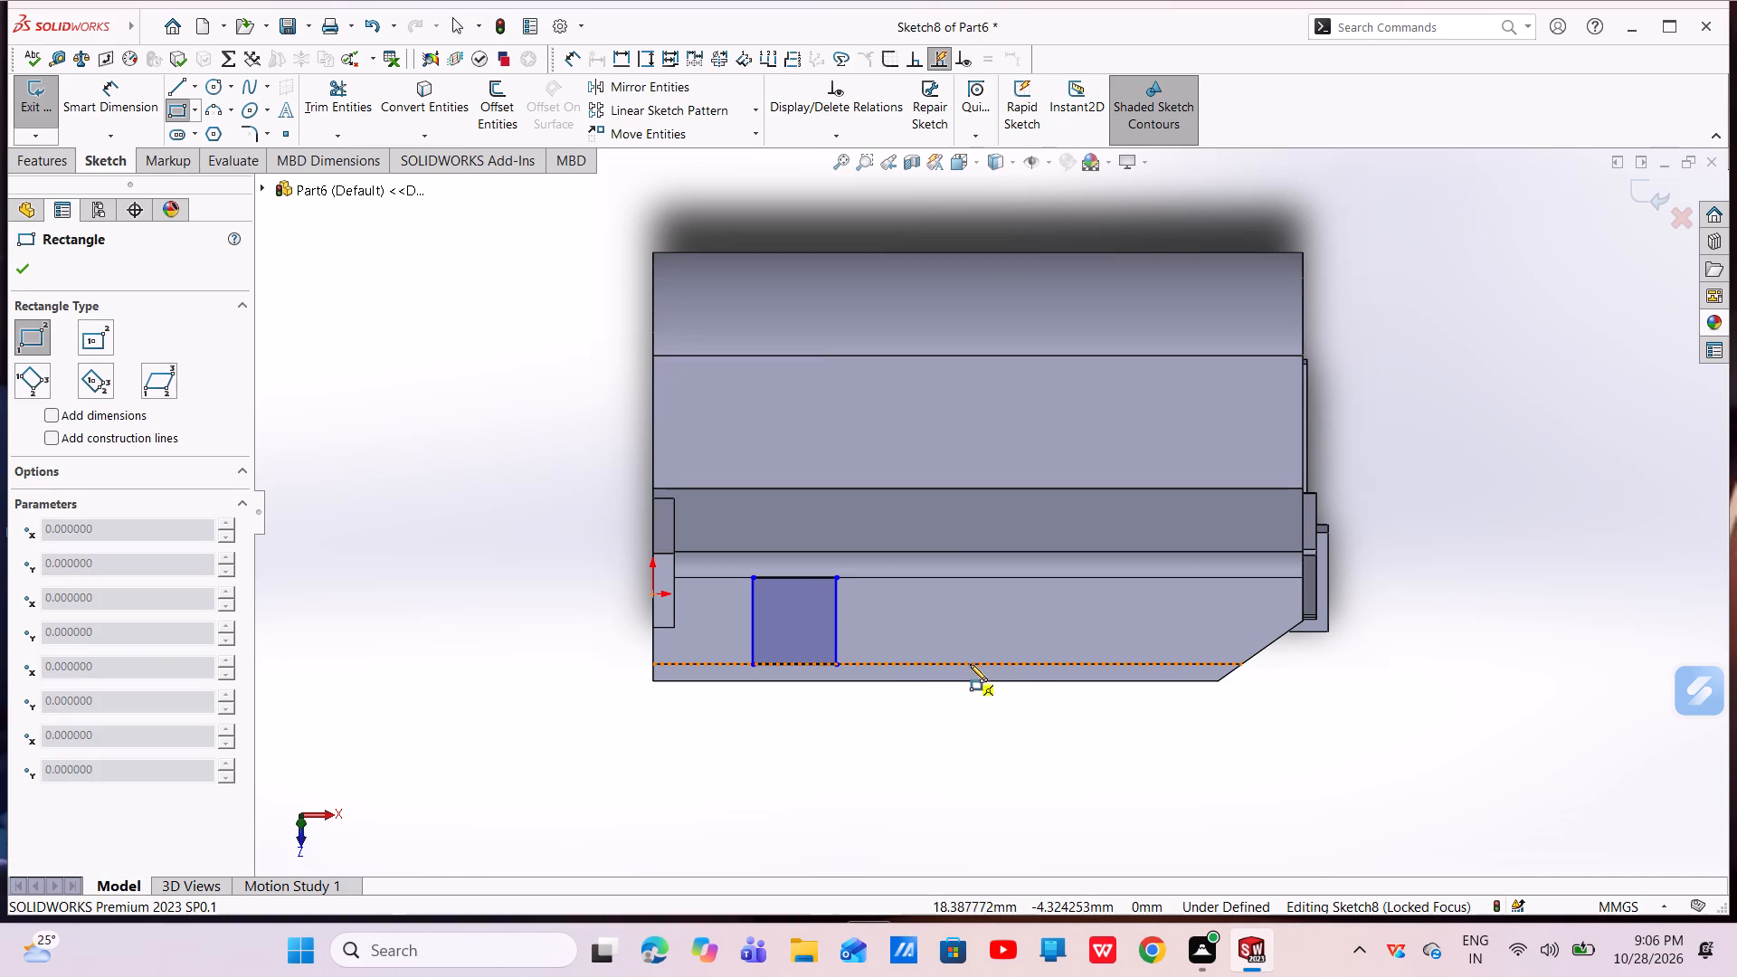
pyautogui.click(967, 664)
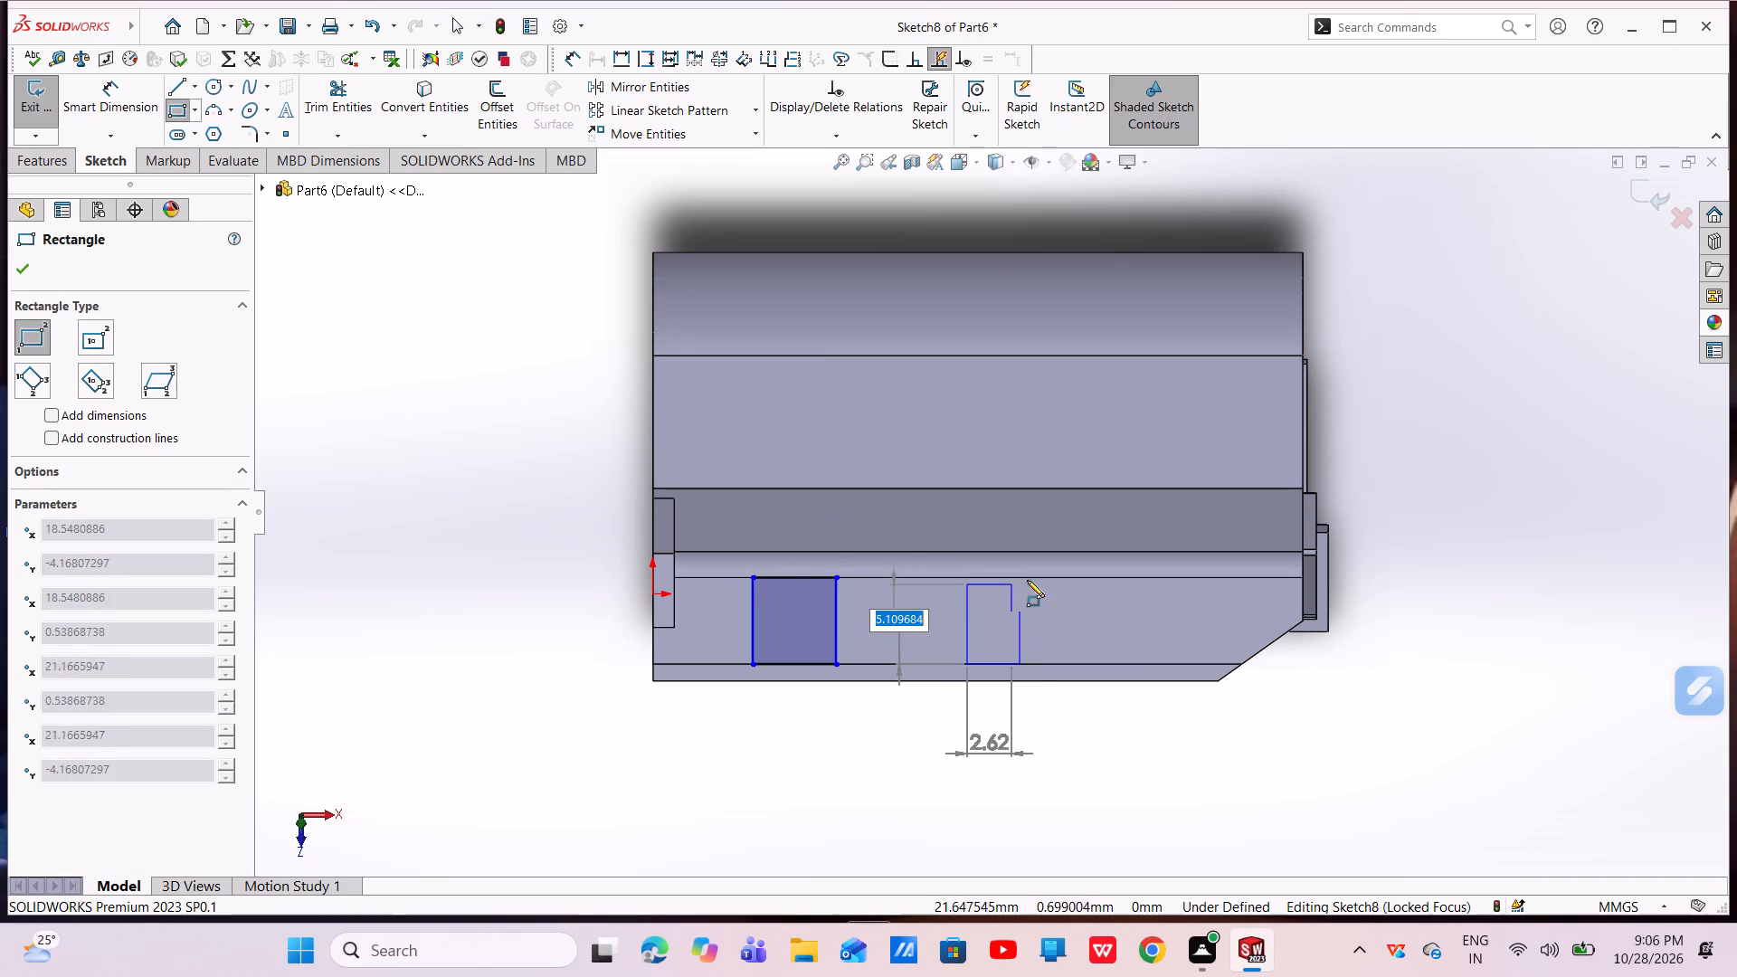
pyautogui.click(1027, 580)
pyautogui.rightClick(1027, 580)
pyautogui.click(1049, 593)
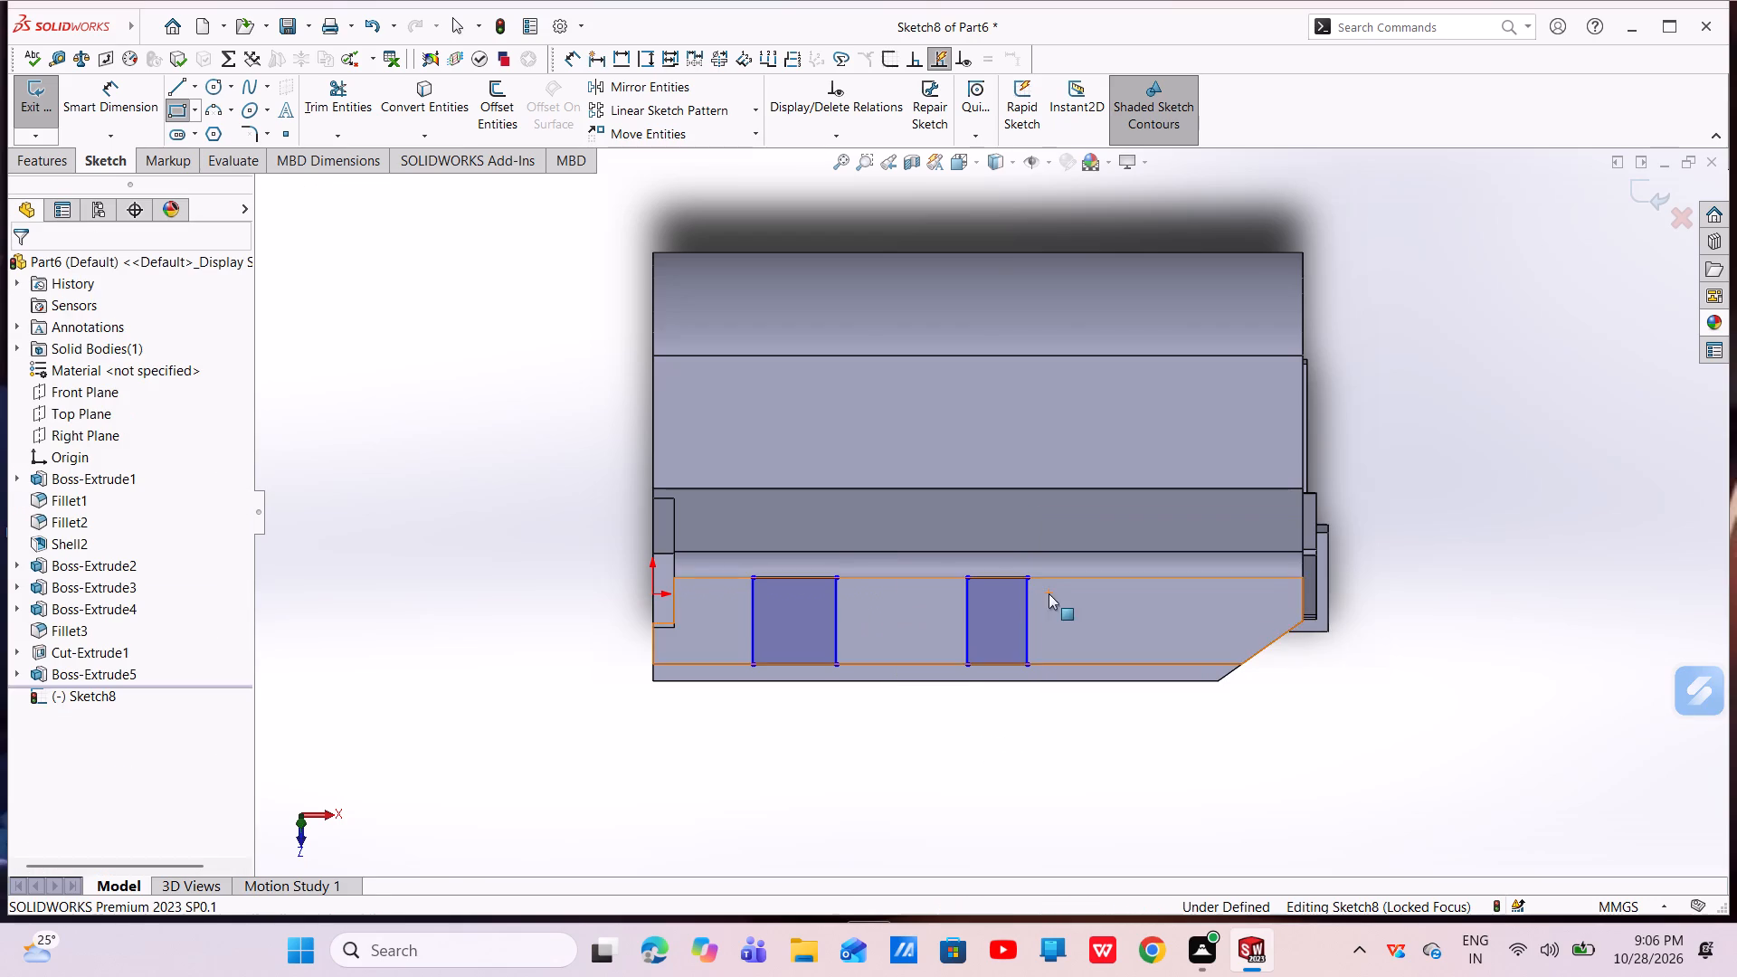
# Dimension the distance between the facing vertical sides of the two rectangles and set it to 20.5 mm.
pyautogui.click(113, 111)
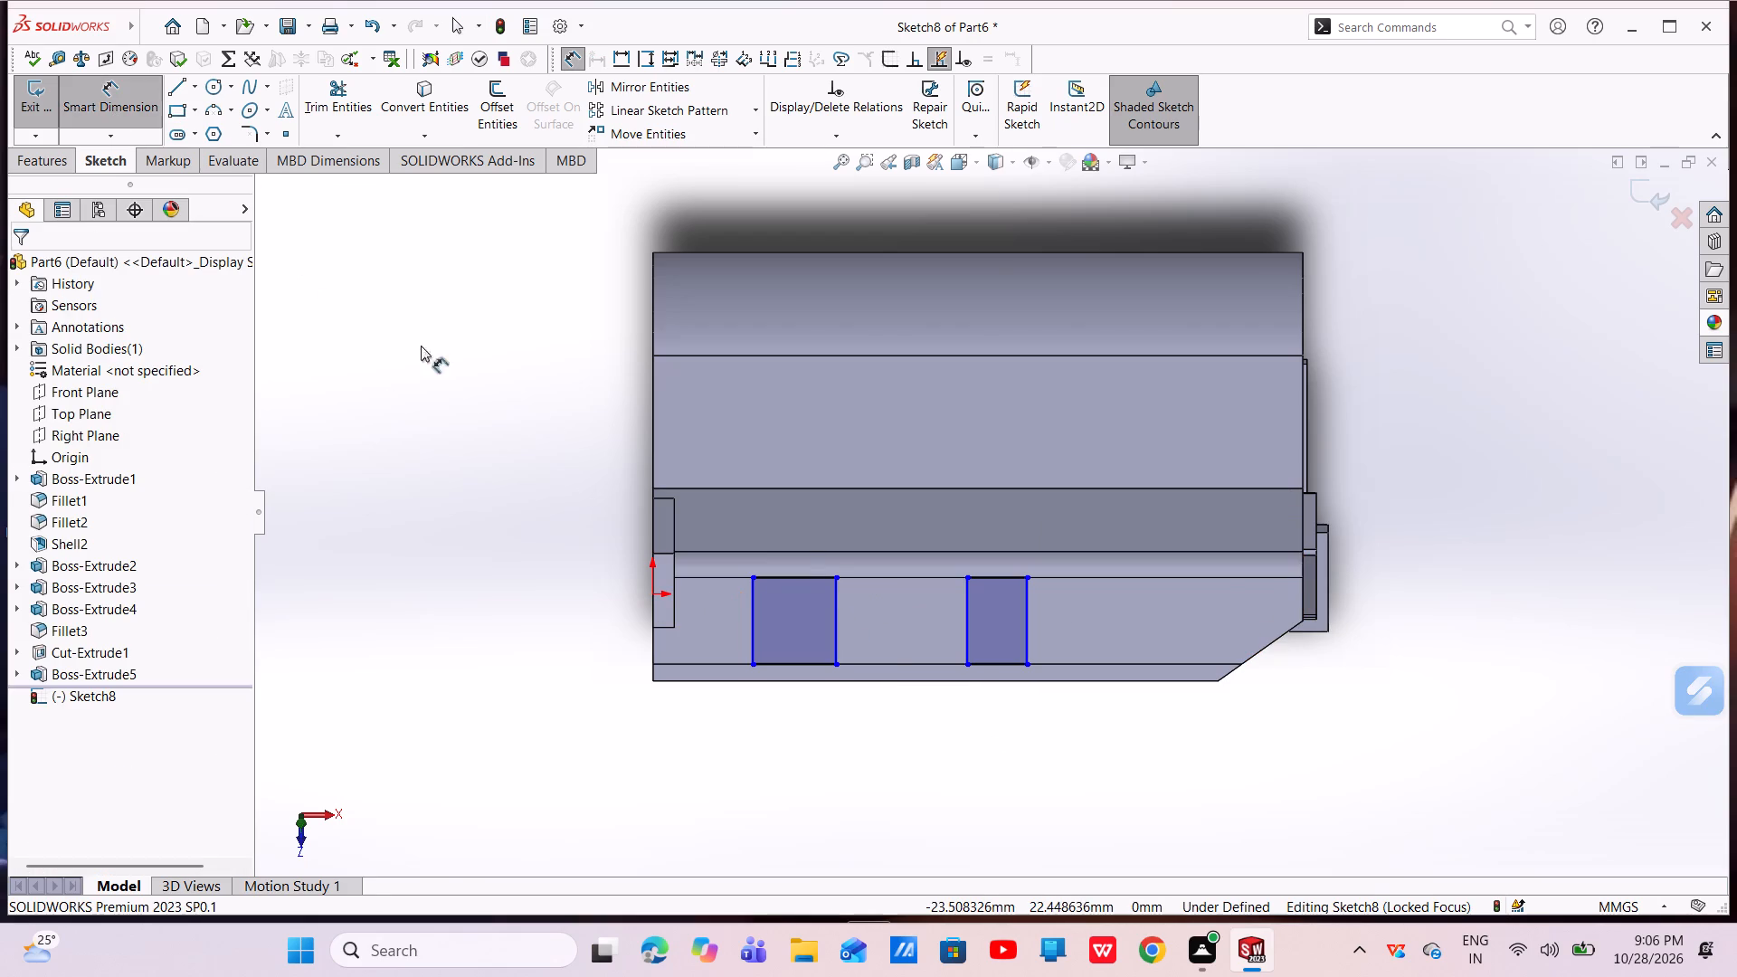
pyautogui.click(834, 613)
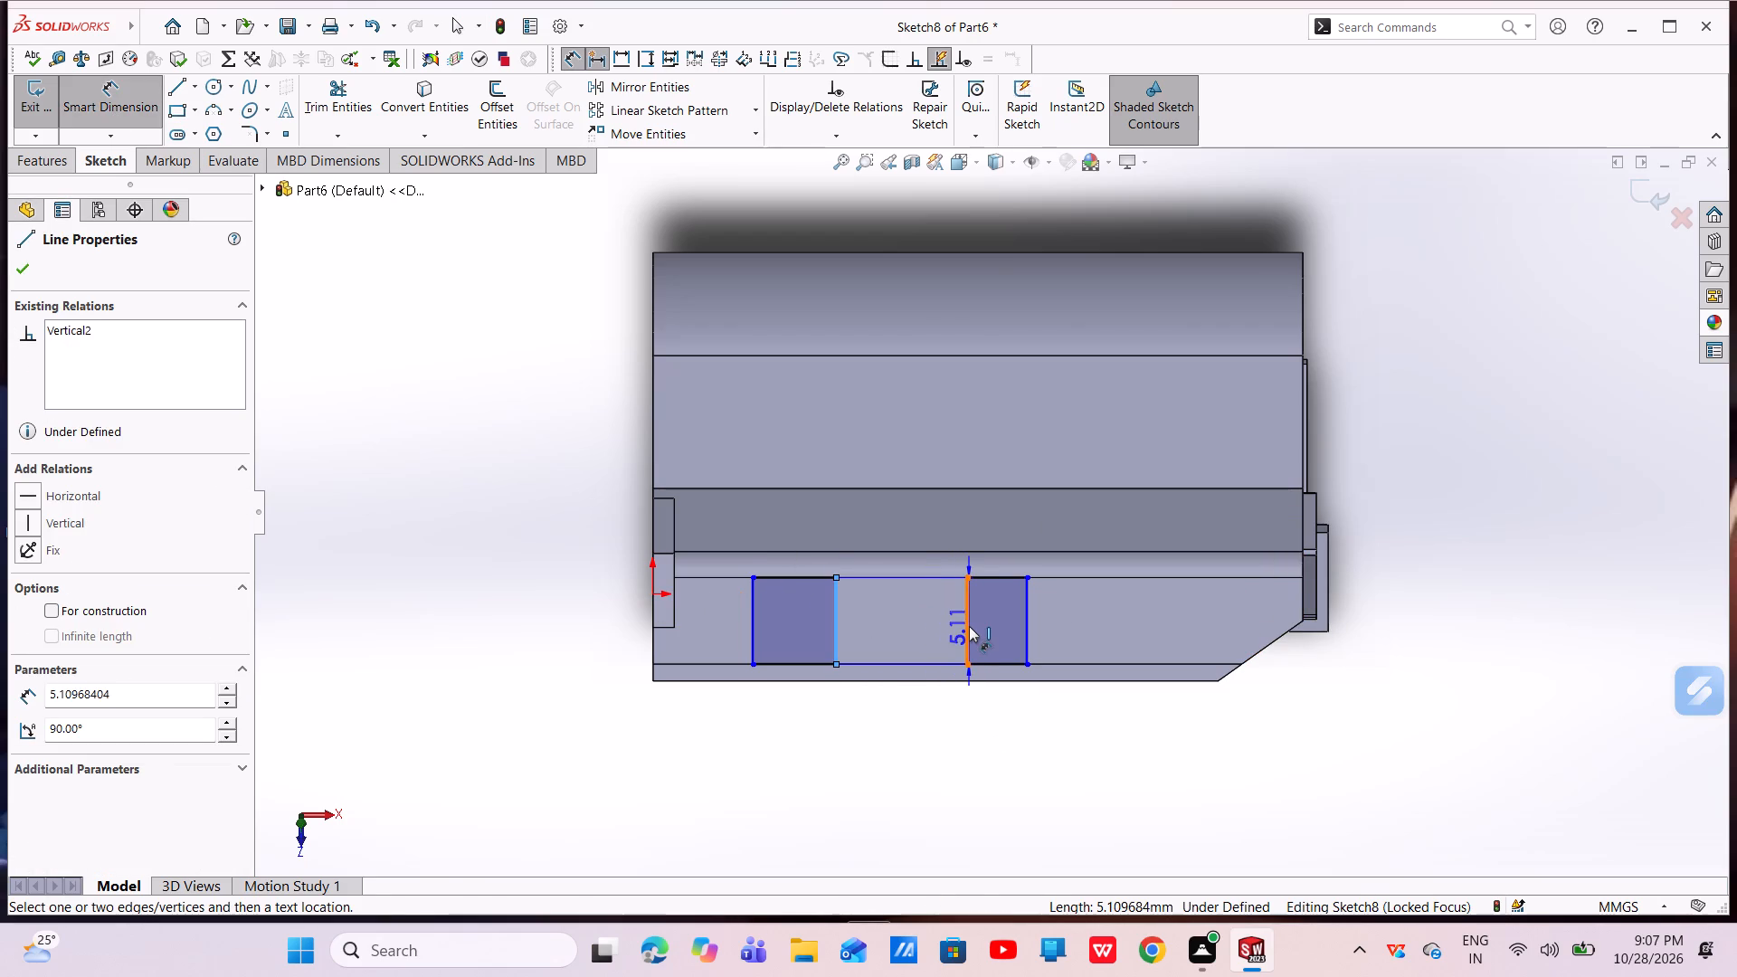
pyautogui.click(963, 626)
pyautogui.click(868, 751)
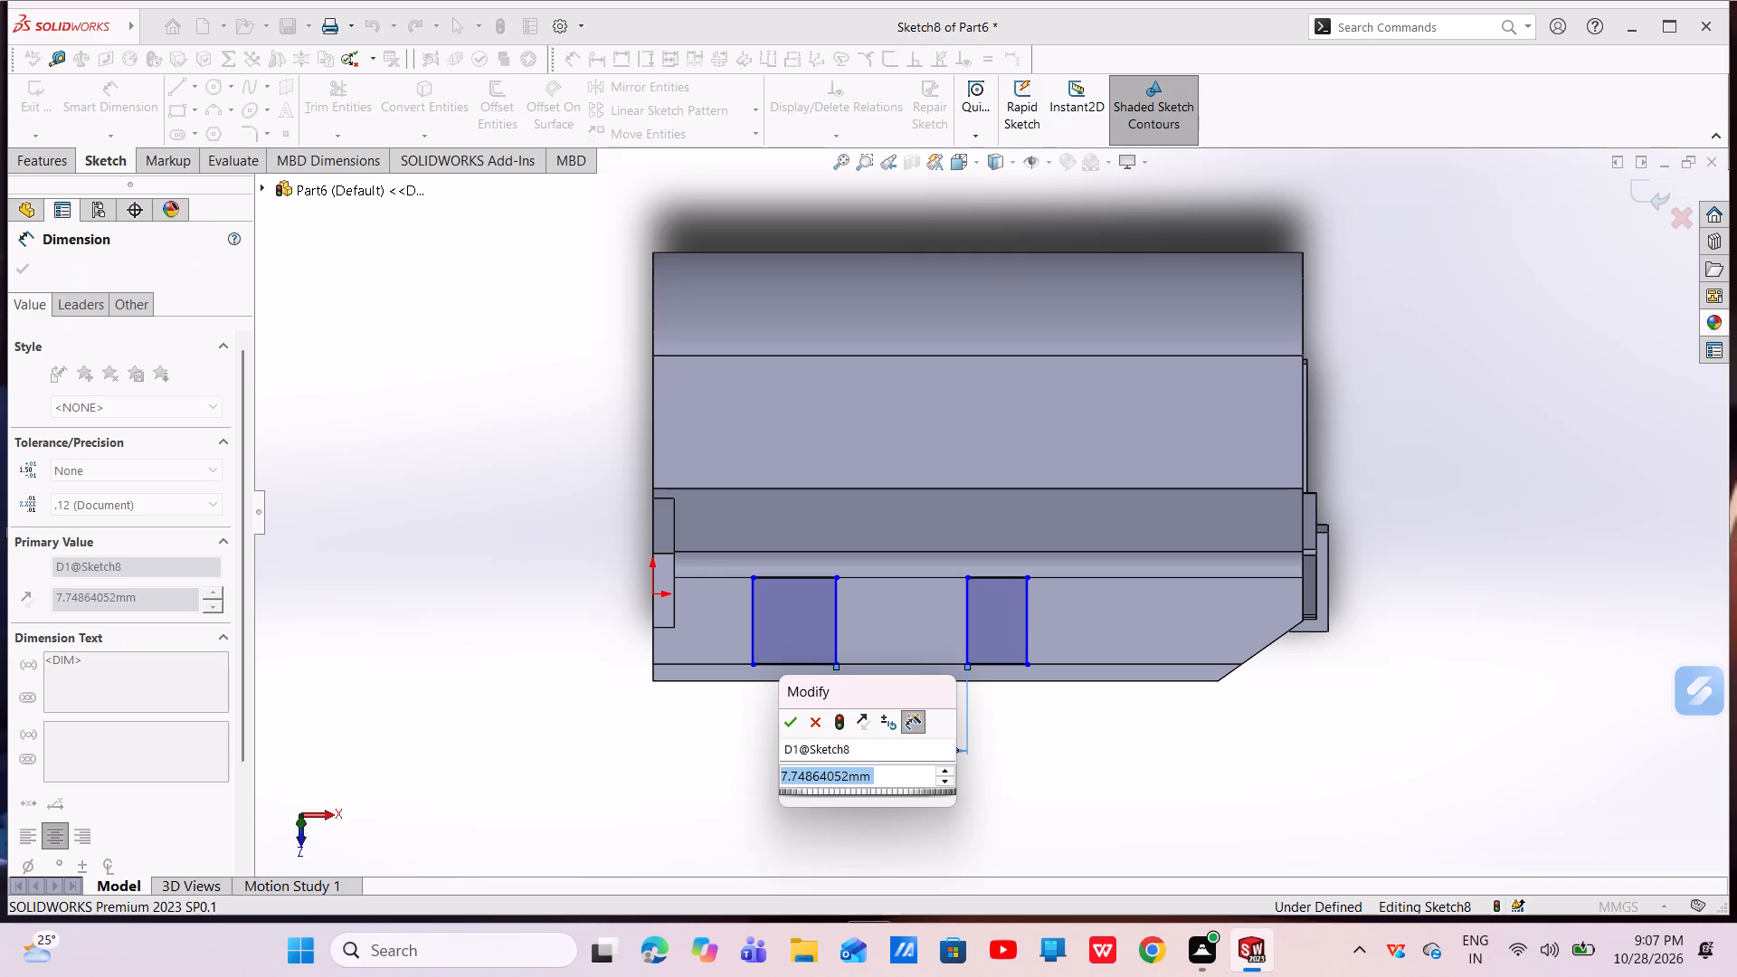
pyautogui.write('20.5')
pyautogui.press('Return')
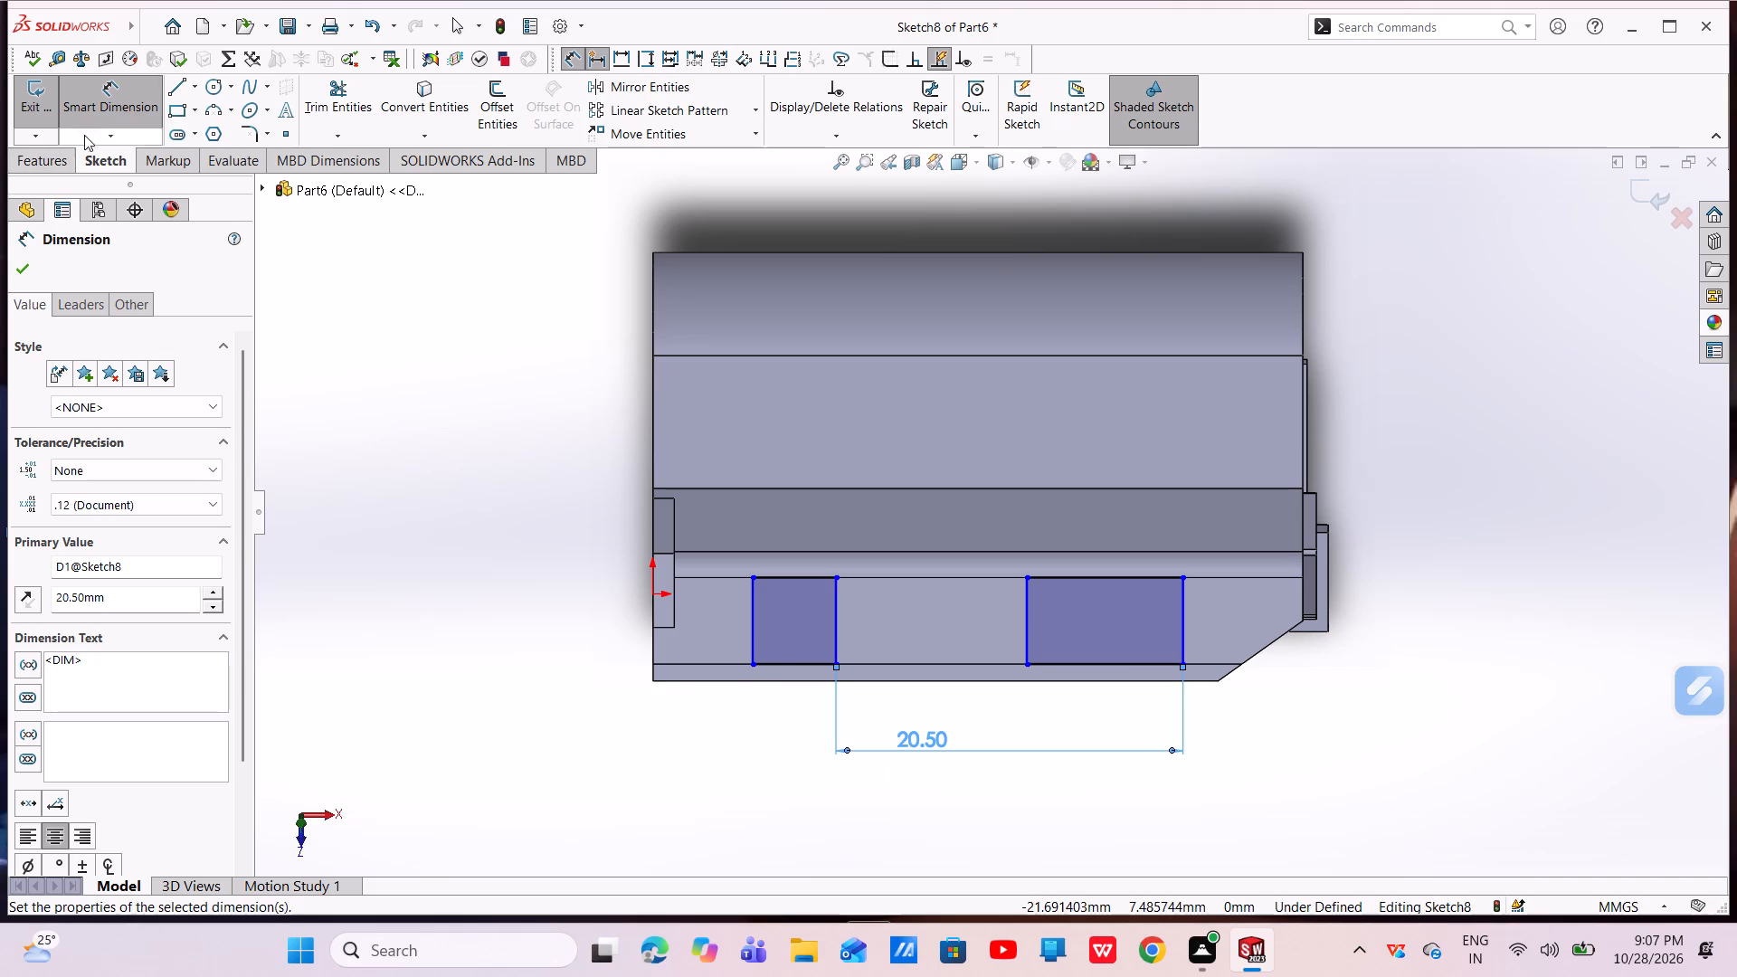
# Set the distance from the lip's square end edge to the first rectangle's near side to 5.5 mm.
pyautogui.click(747, 629)
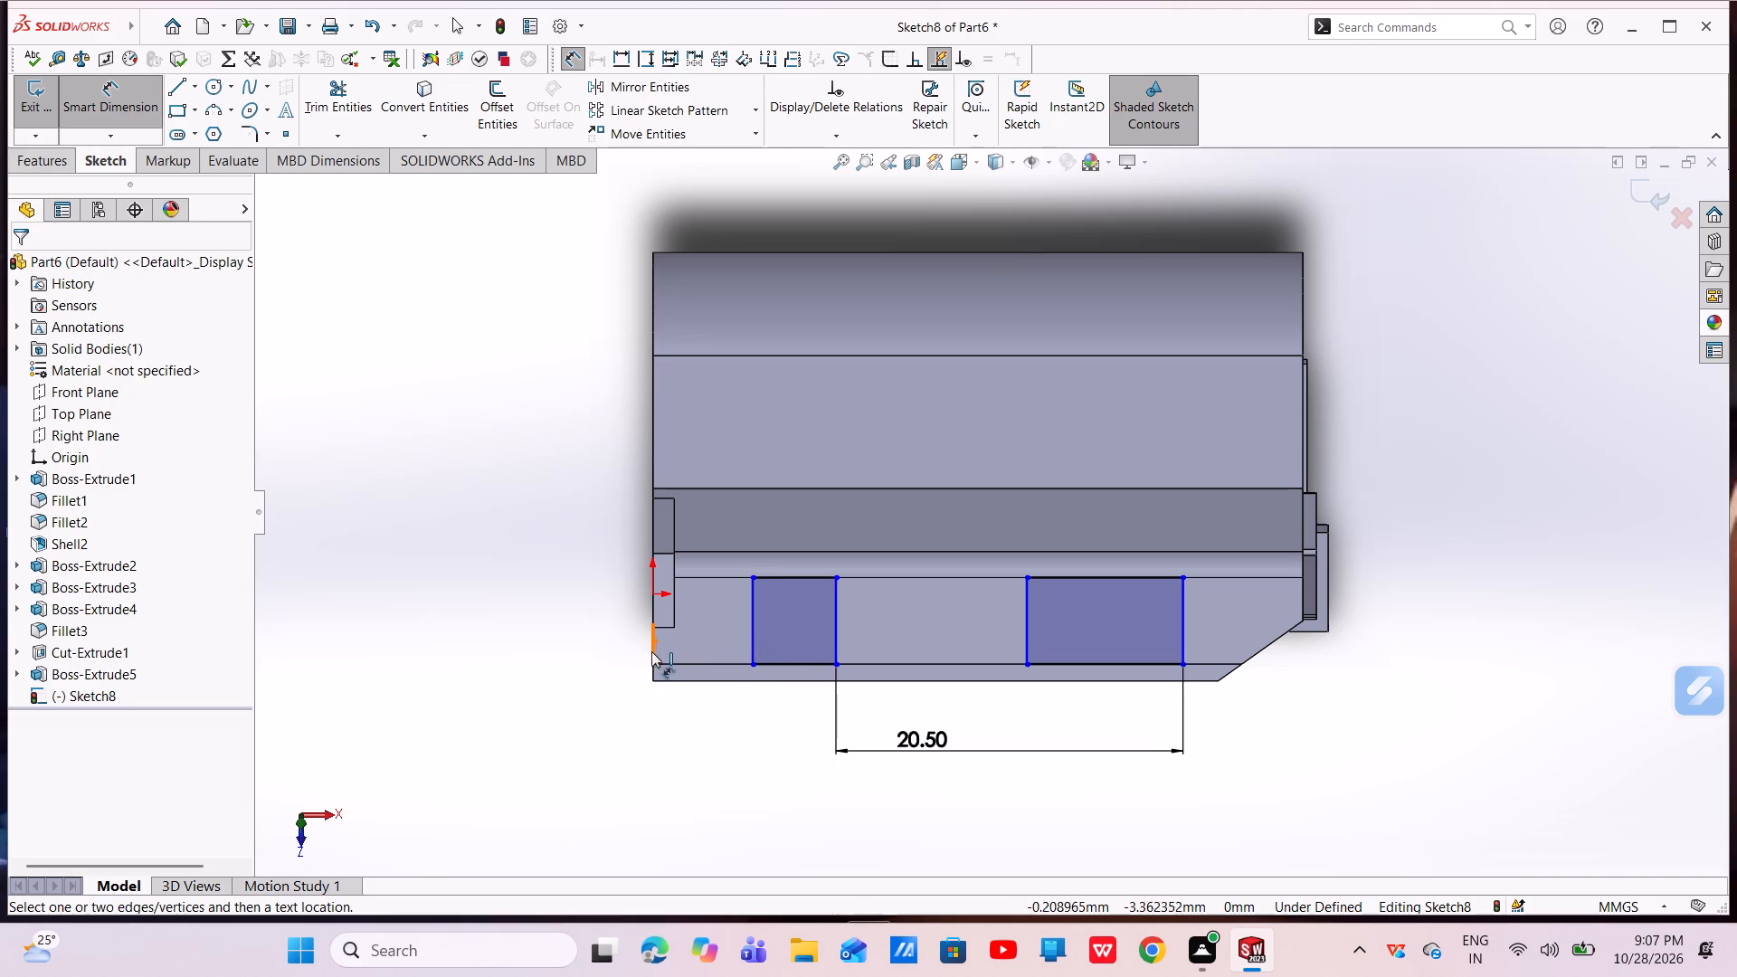
pyautogui.click(654, 646)
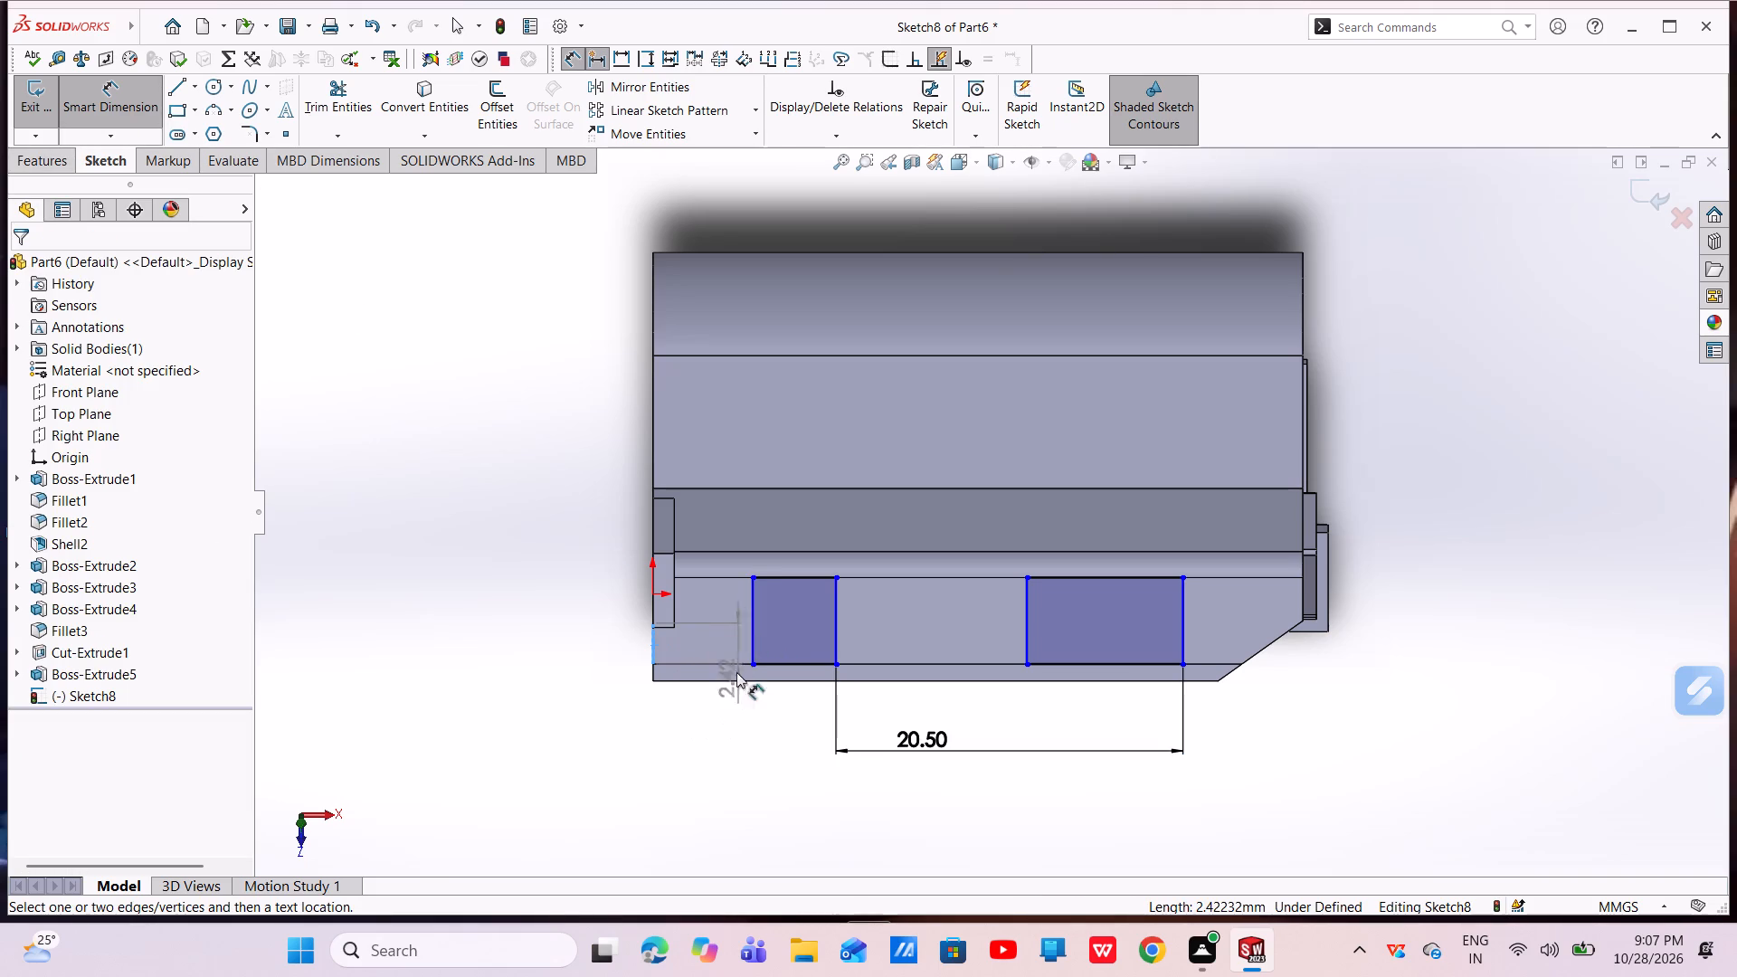
pyautogui.click(752, 643)
pyautogui.click(704, 723)
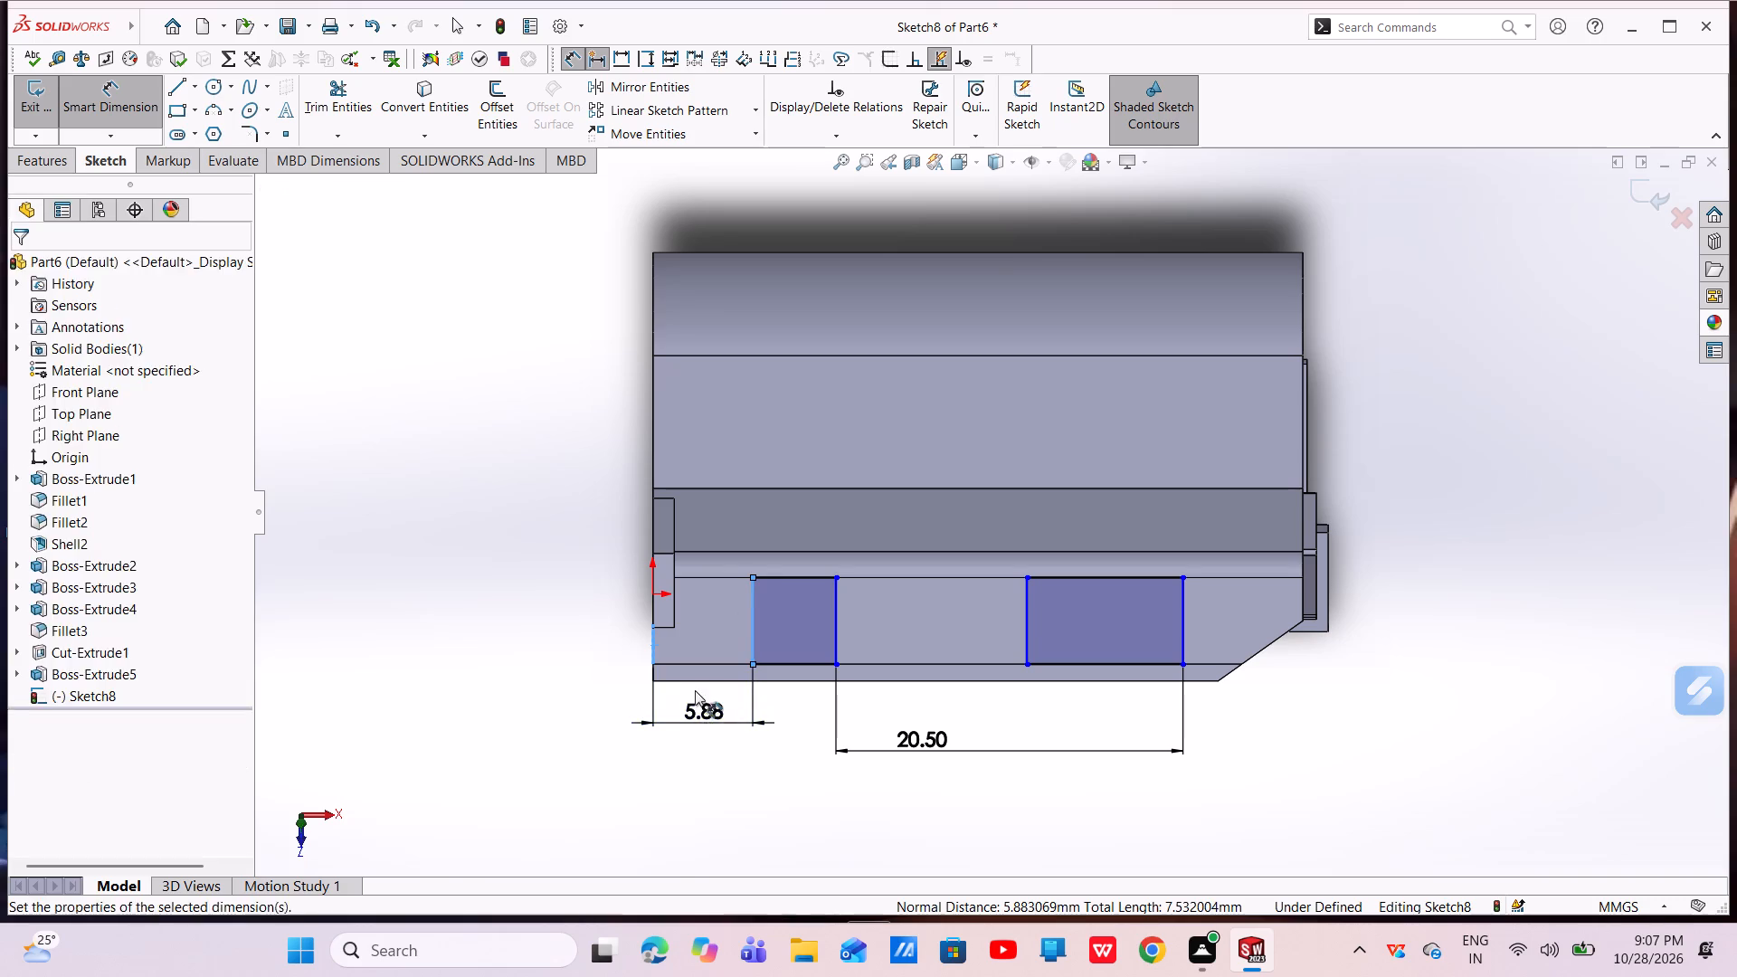
pyautogui.press('BackSpace')
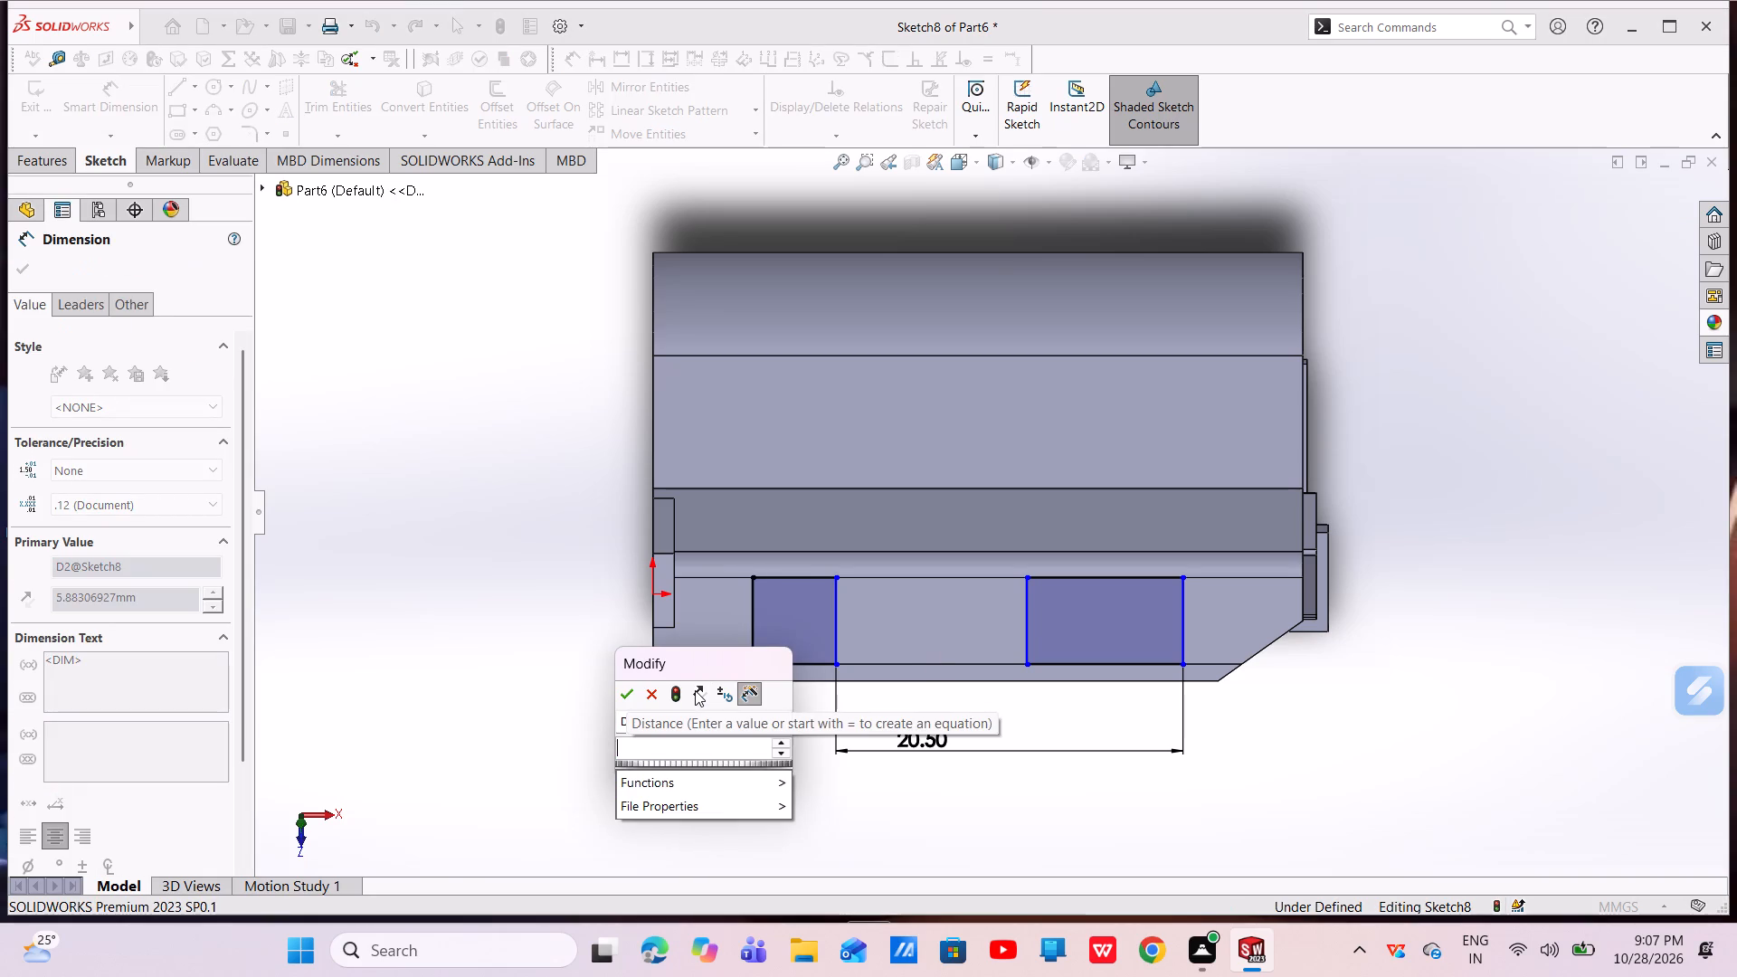
pyautogui.write('5.5')
pyautogui.press('Return')
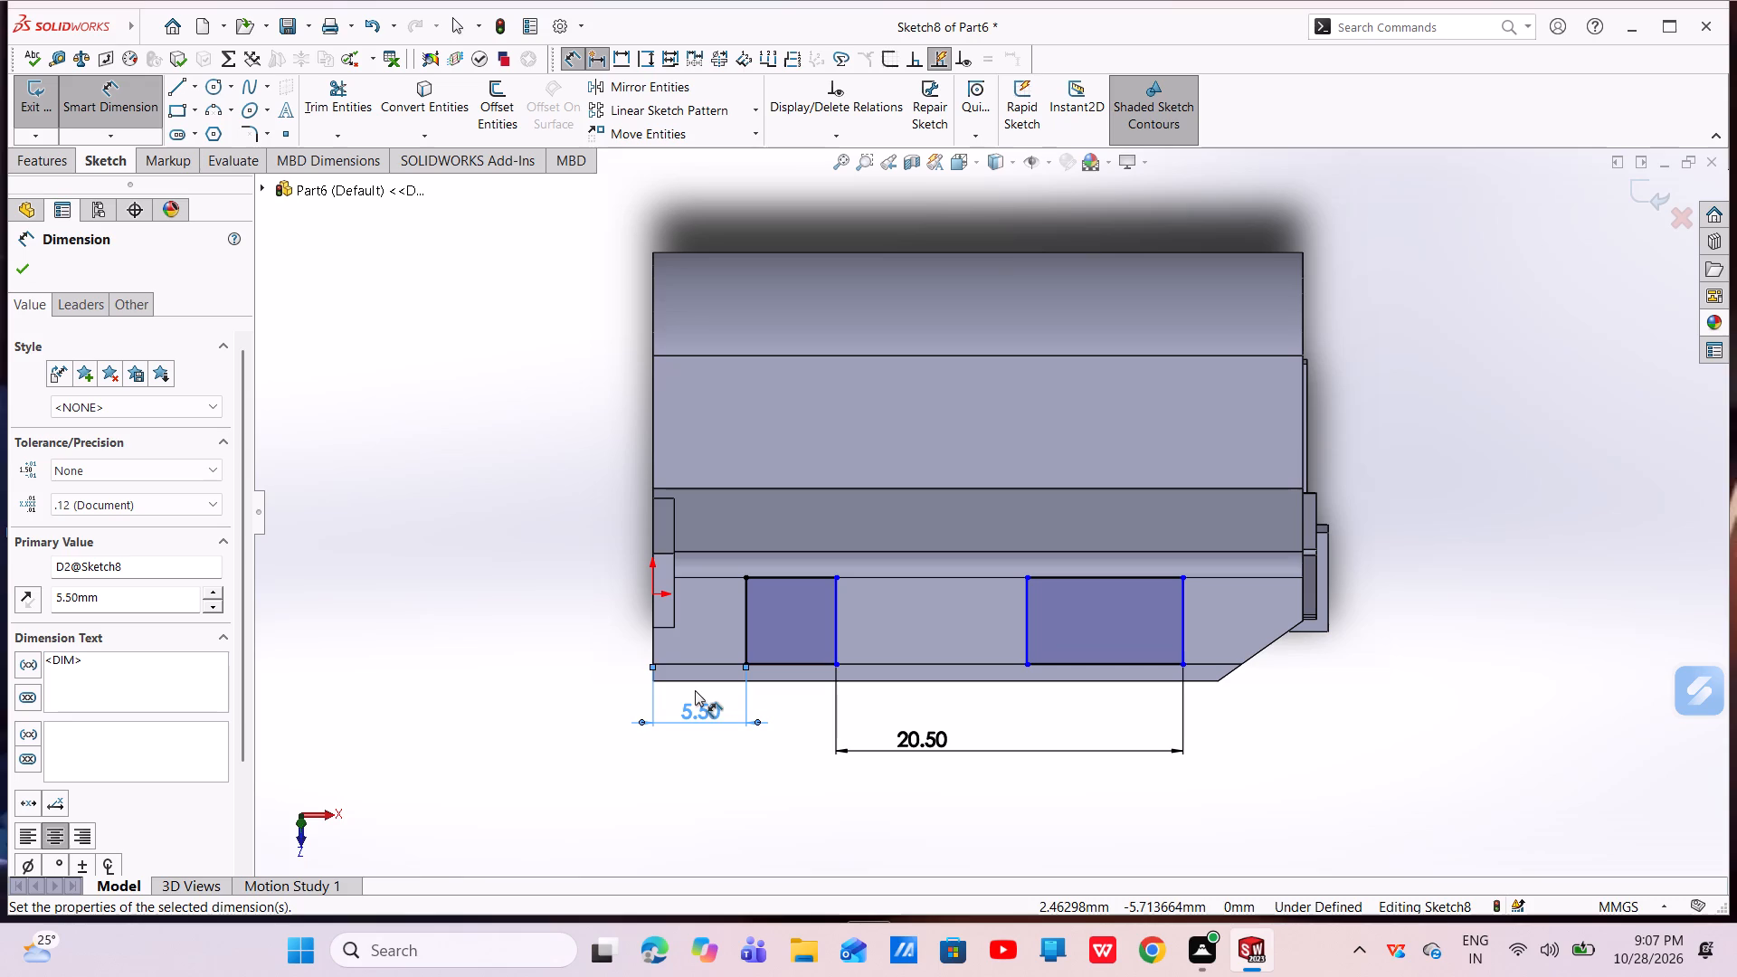
# Dimension the widths of both rectangles along the lip and set each to 1 mm.
pyautogui.click(794, 662)
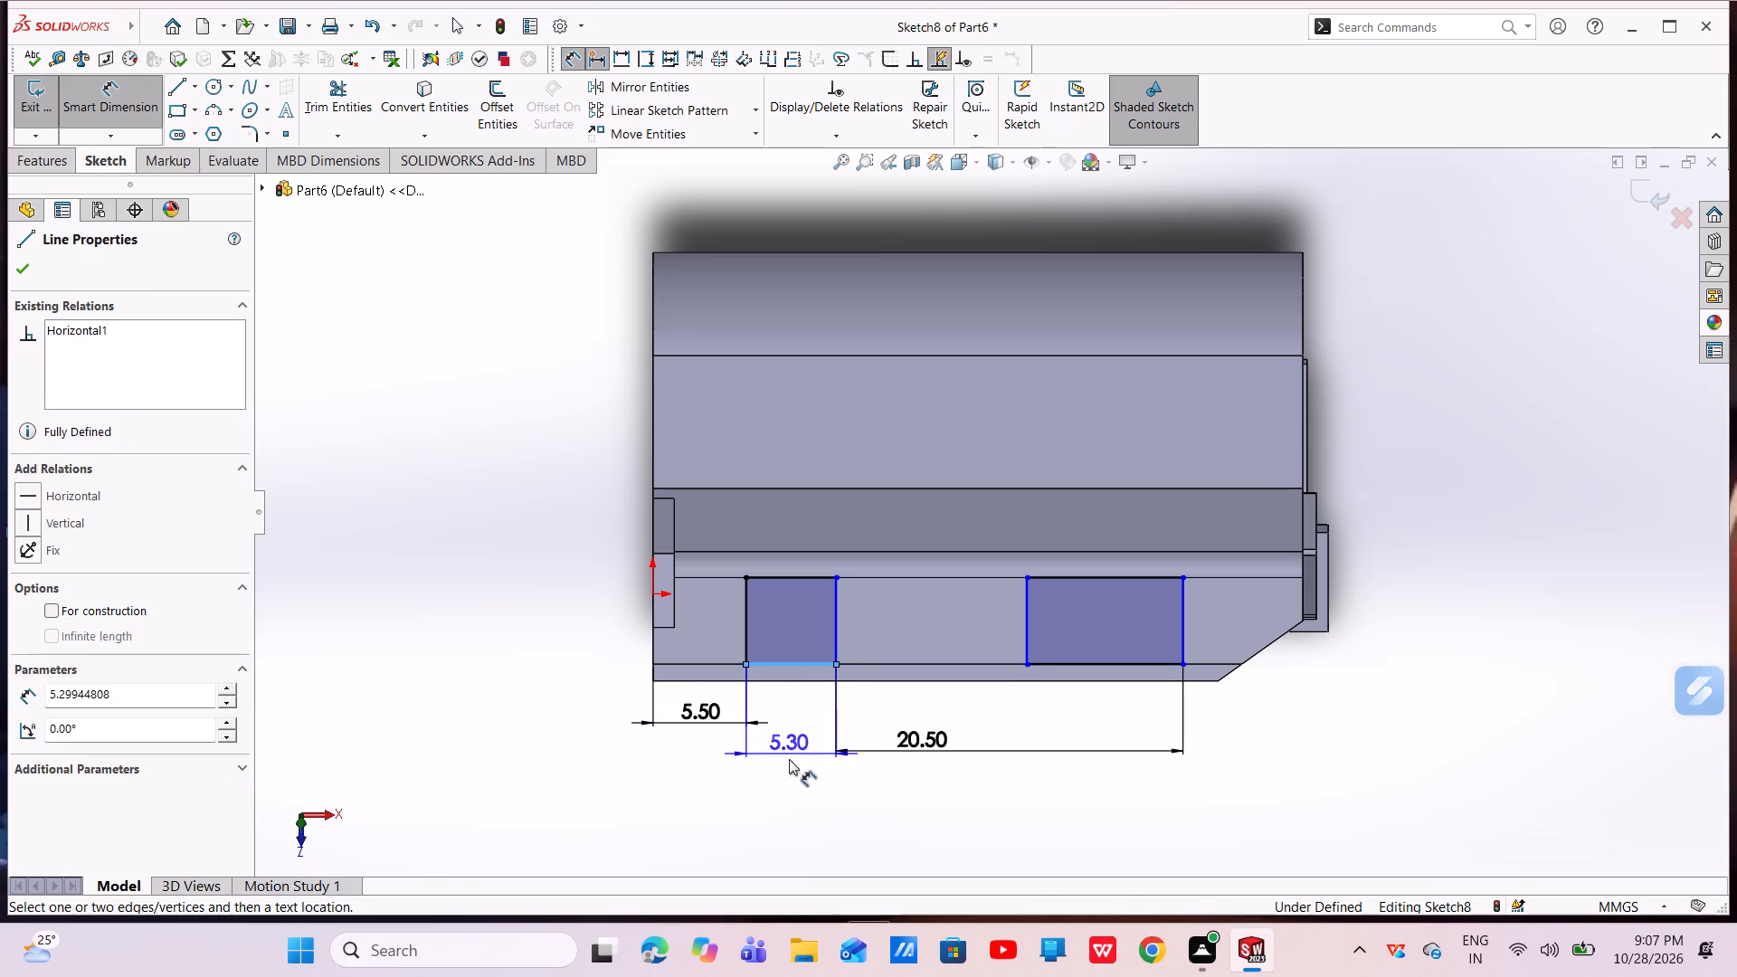
pyautogui.click(789, 773)
pyautogui.press('BackSpace')
pyautogui.press('1')
pyautogui.press('Return')
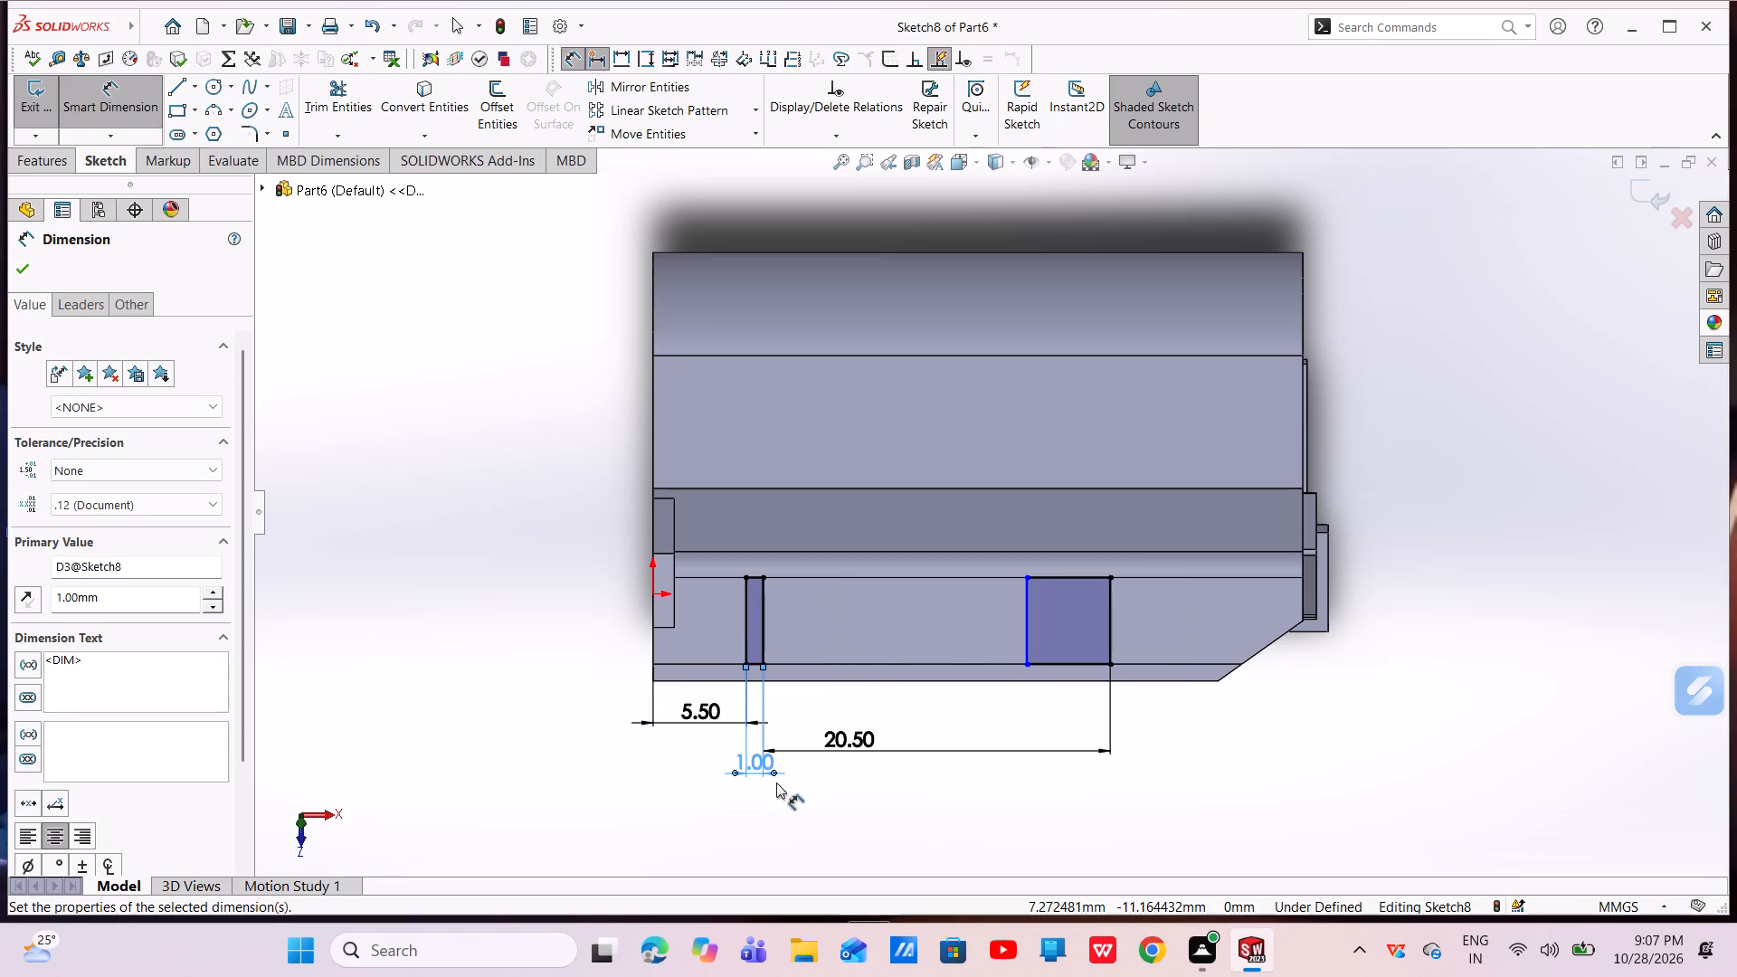
pyautogui.click(1077, 659)
pyautogui.click(1095, 808)
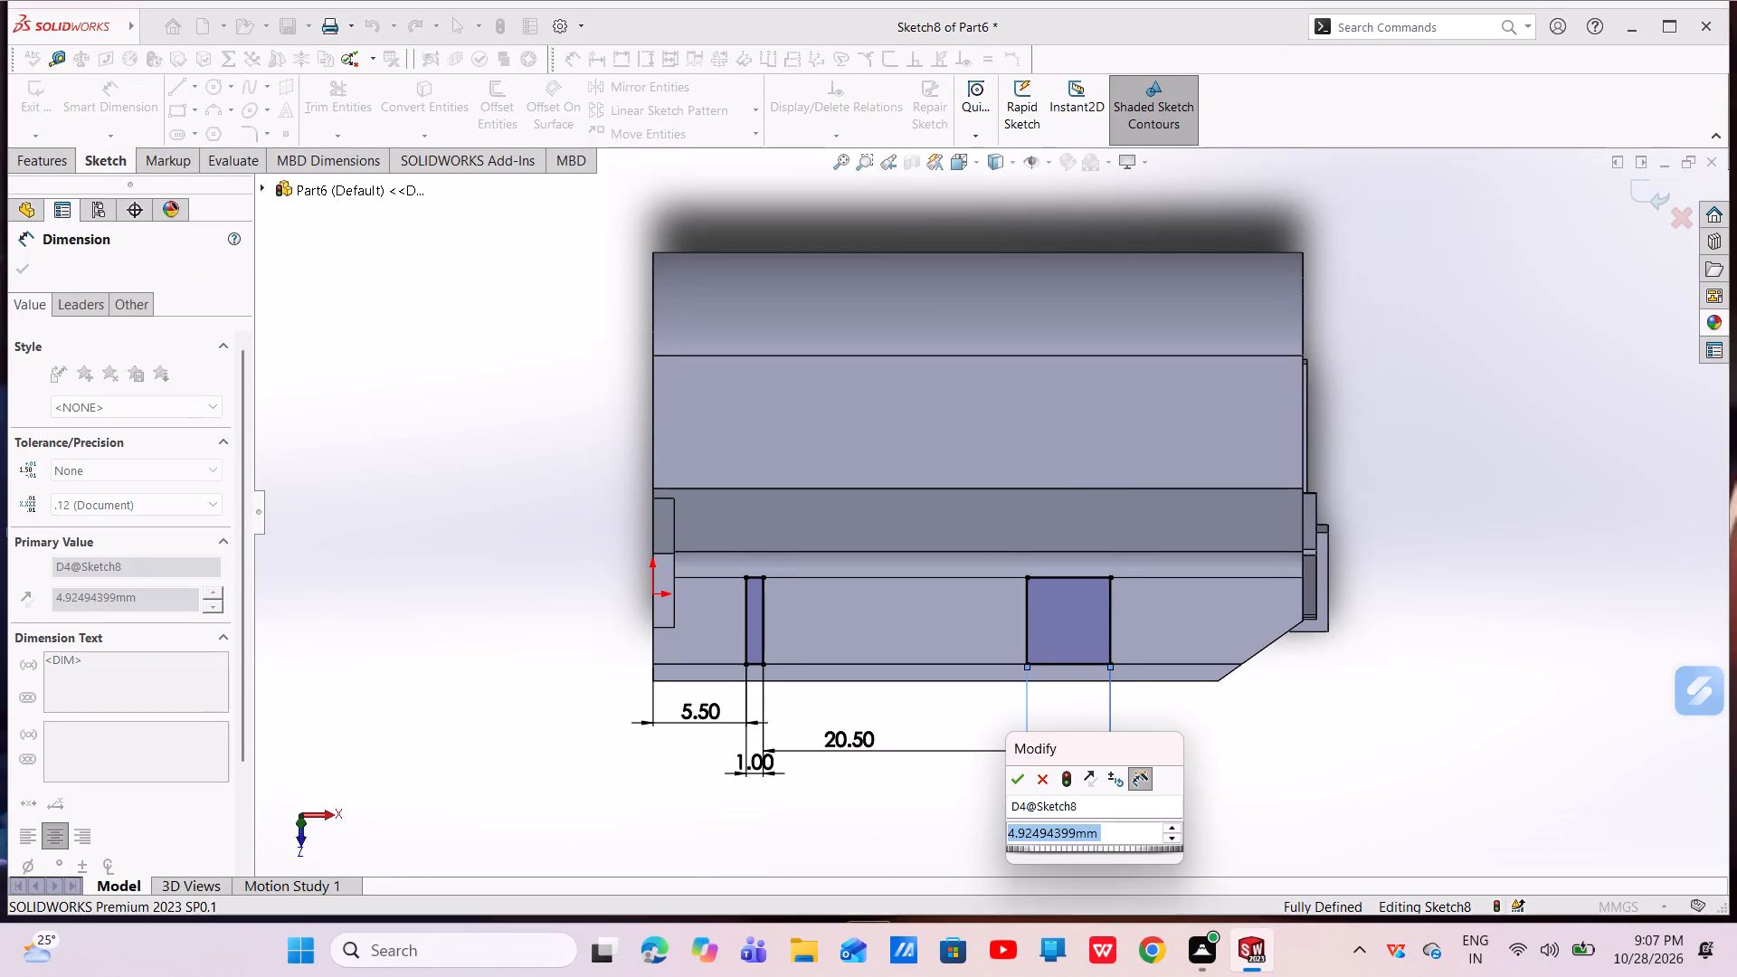
pyautogui.press('BackSpace')
pyautogui.press('1')
pyautogui.press('Return')
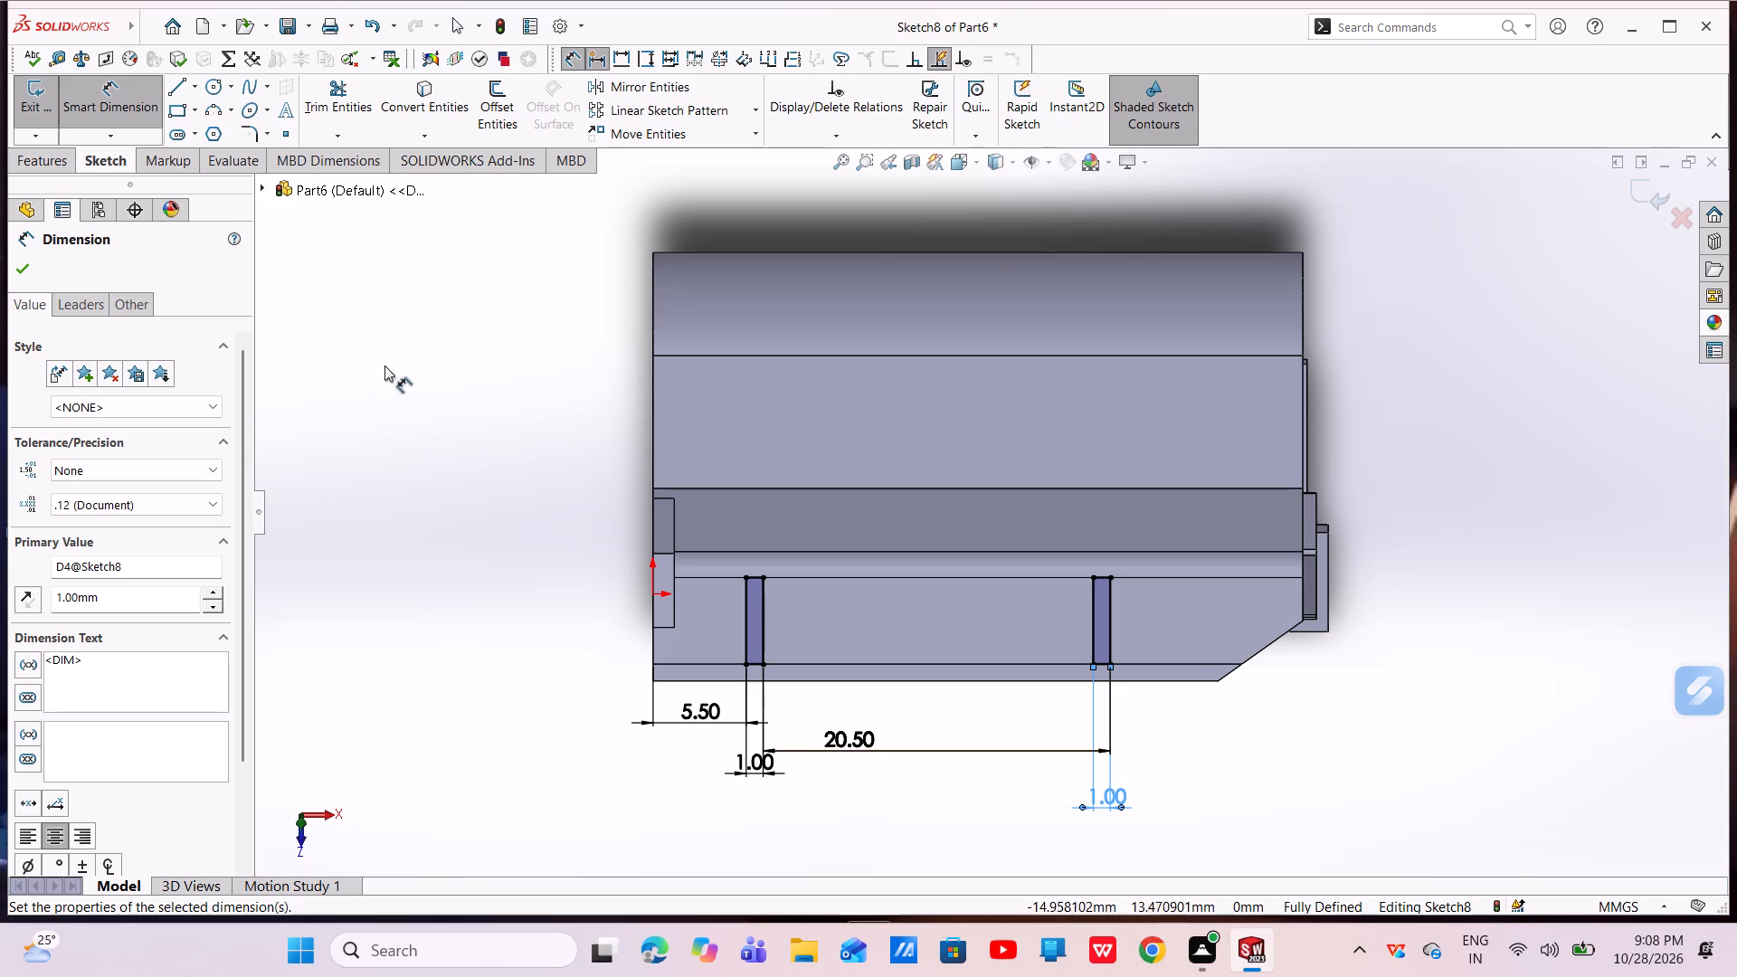
# Extrude the two narrow rectangles as a blind boss 1 mm deep, merged with the part.
pyautogui.click(17, 272)
pyautogui.click(52, 169)
pyautogui.click(58, 132)
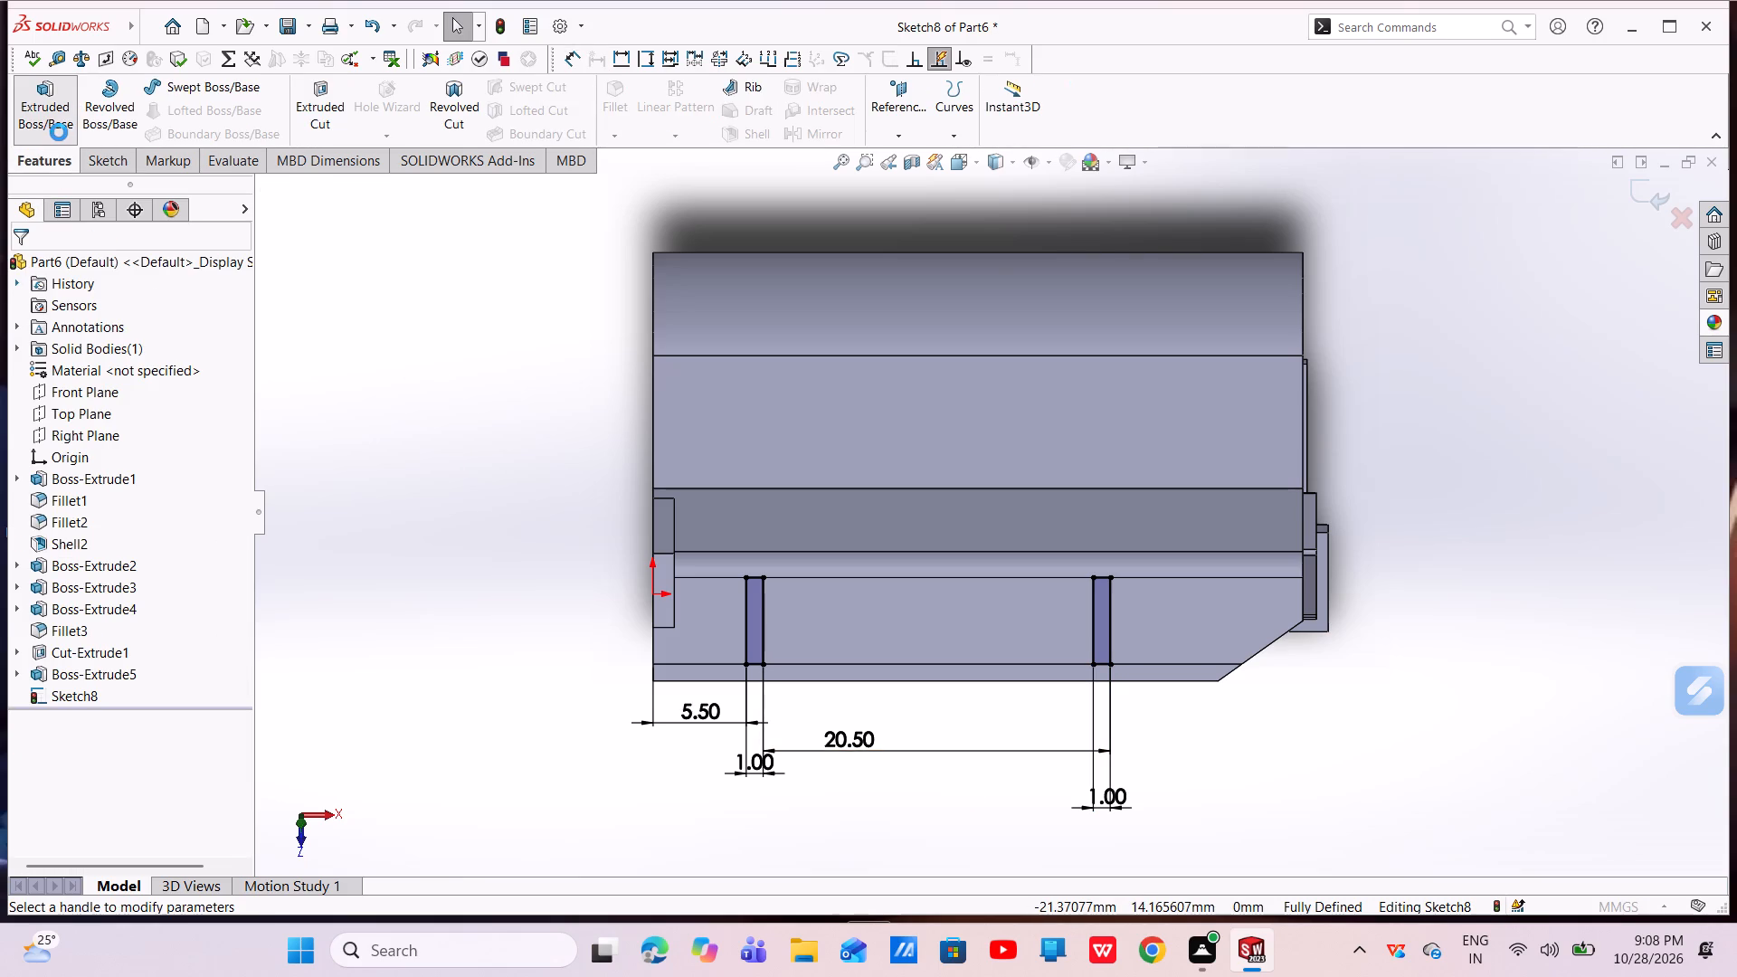
pyautogui.moveTo(859, 672); pyautogui.dragTo(770, 494, button='middle')
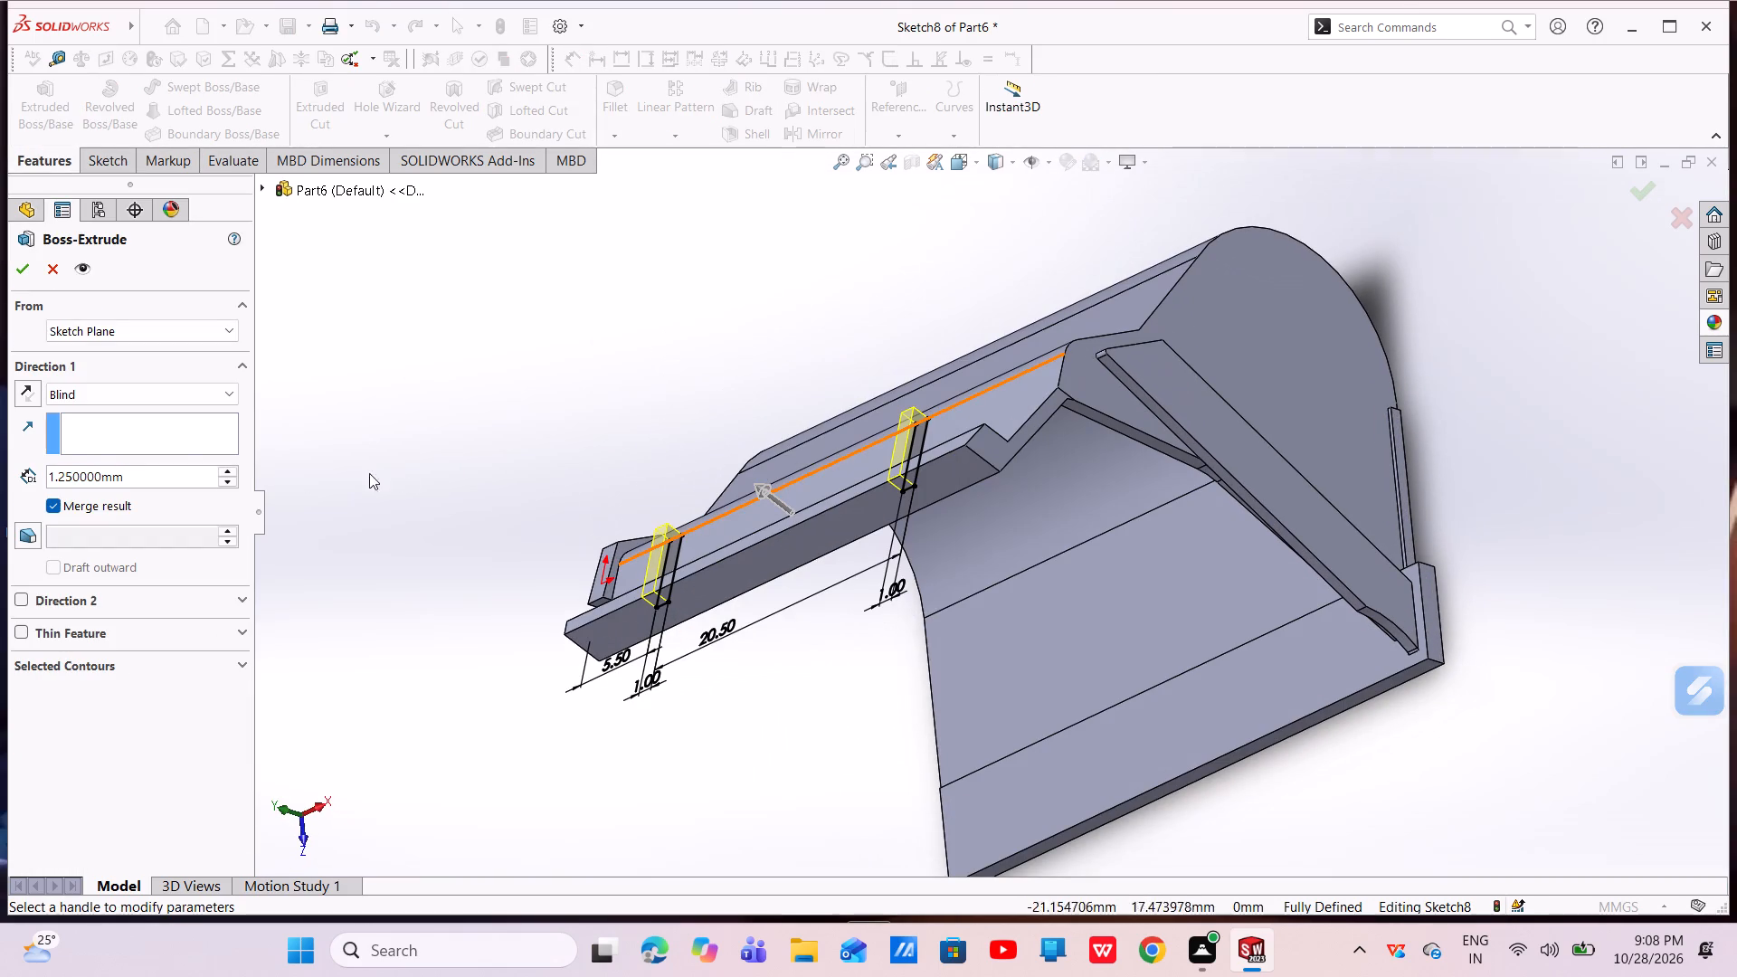
pyautogui.moveTo(183, 460); pyautogui.dragTo(0, 462)
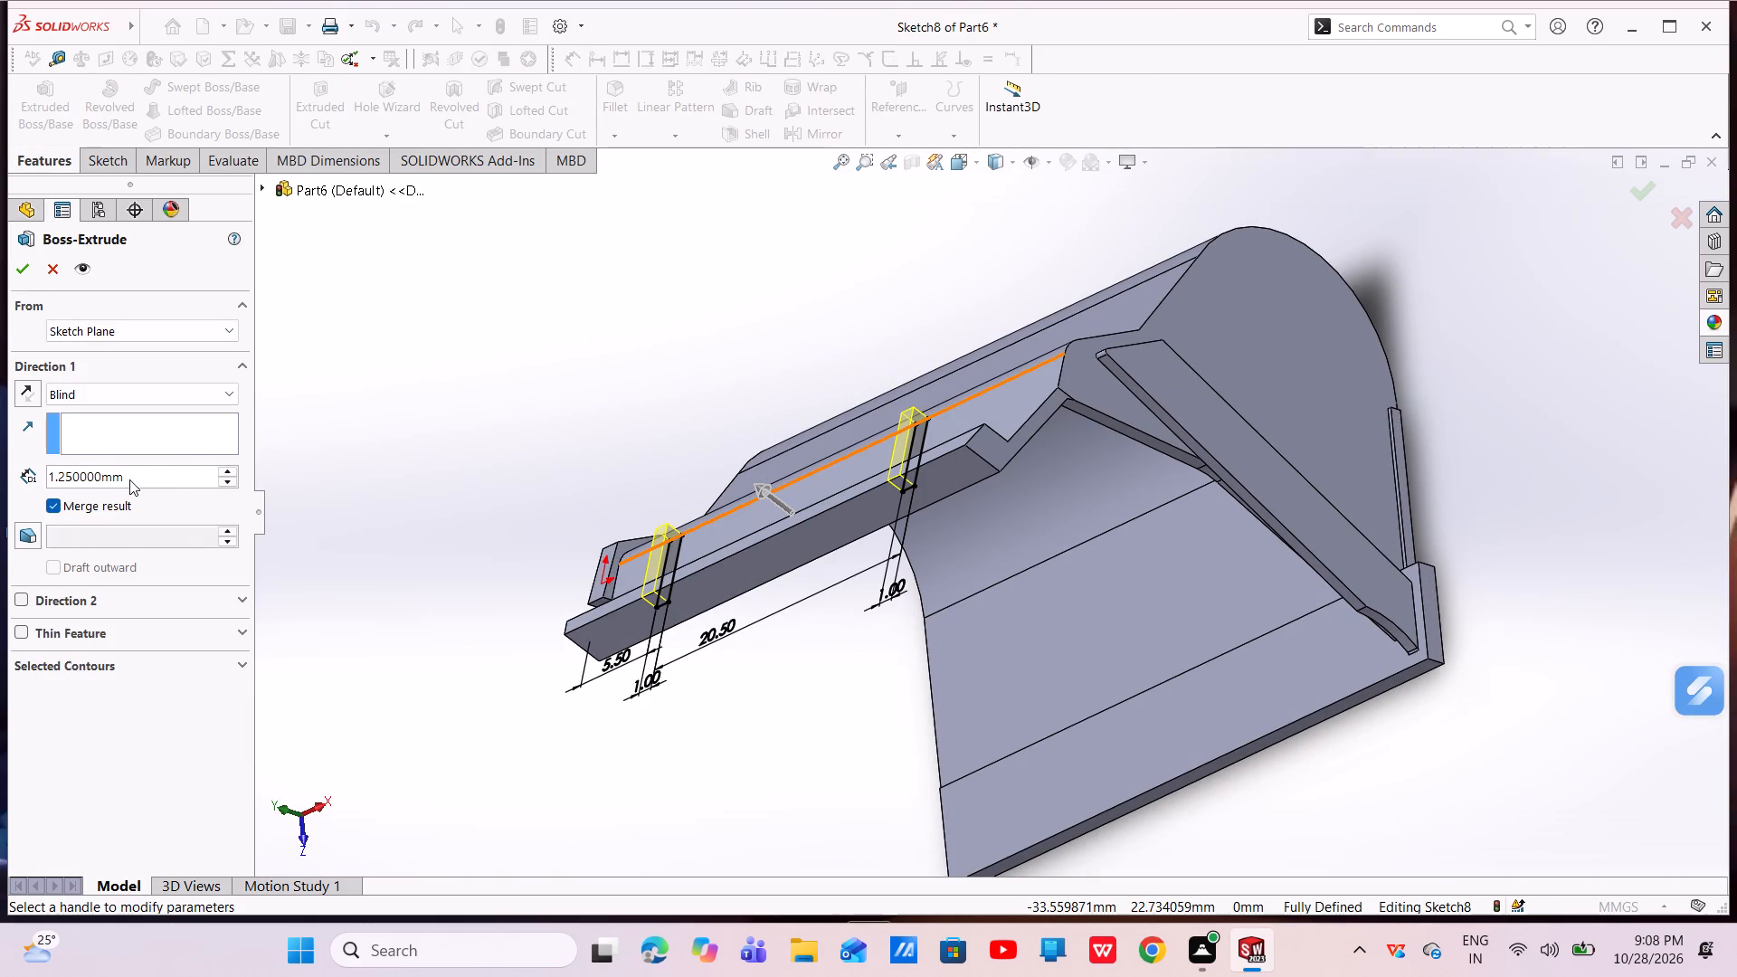
pyautogui.moveTo(129, 479); pyautogui.dragTo(81, 473)
pyautogui.press('BackSpace')
pyautogui.press('1')
pyautogui.press('Return')
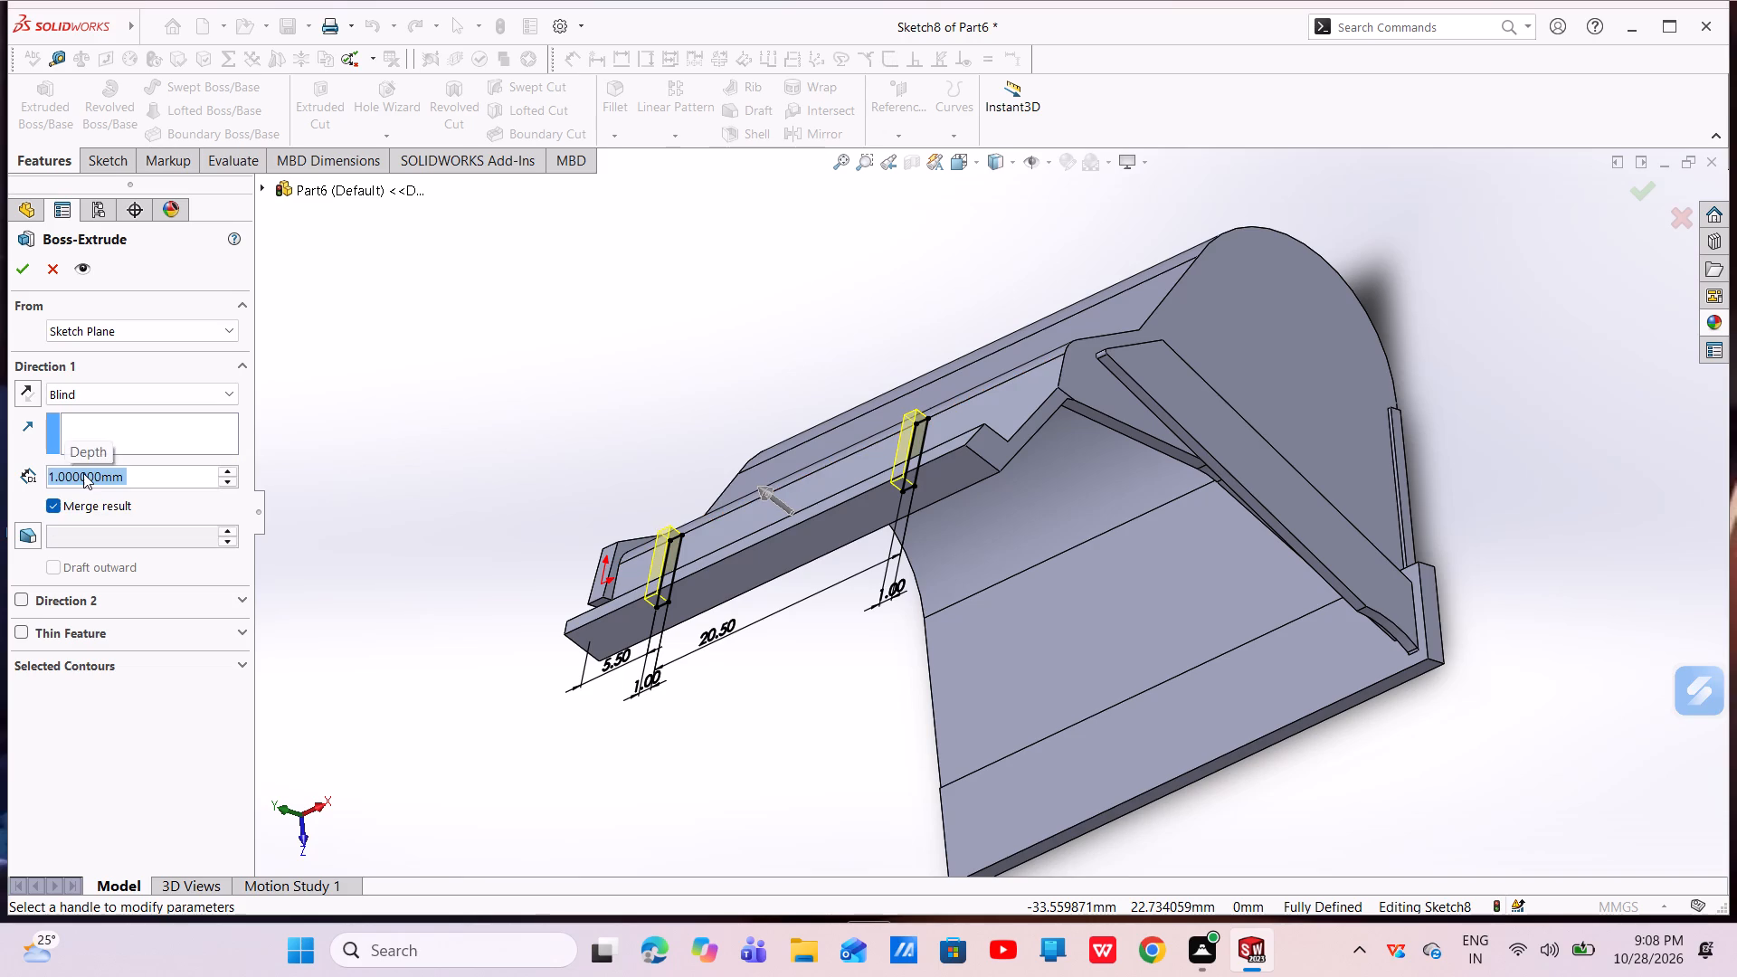
pyautogui.click(20, 266)
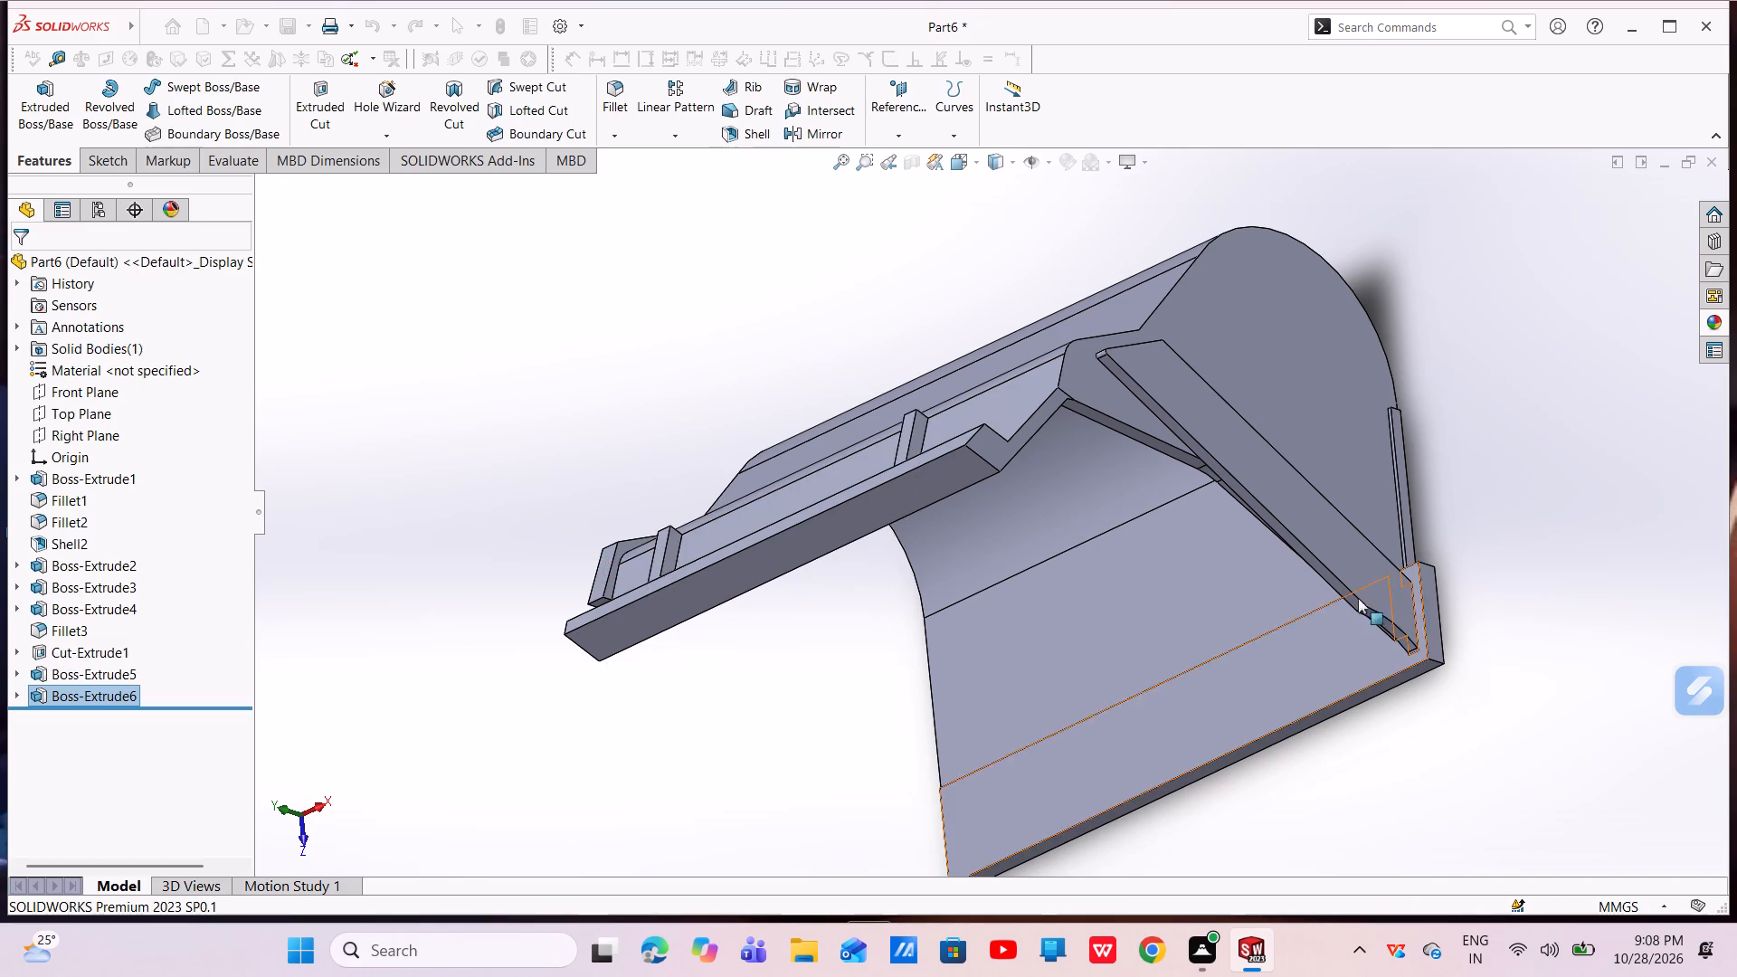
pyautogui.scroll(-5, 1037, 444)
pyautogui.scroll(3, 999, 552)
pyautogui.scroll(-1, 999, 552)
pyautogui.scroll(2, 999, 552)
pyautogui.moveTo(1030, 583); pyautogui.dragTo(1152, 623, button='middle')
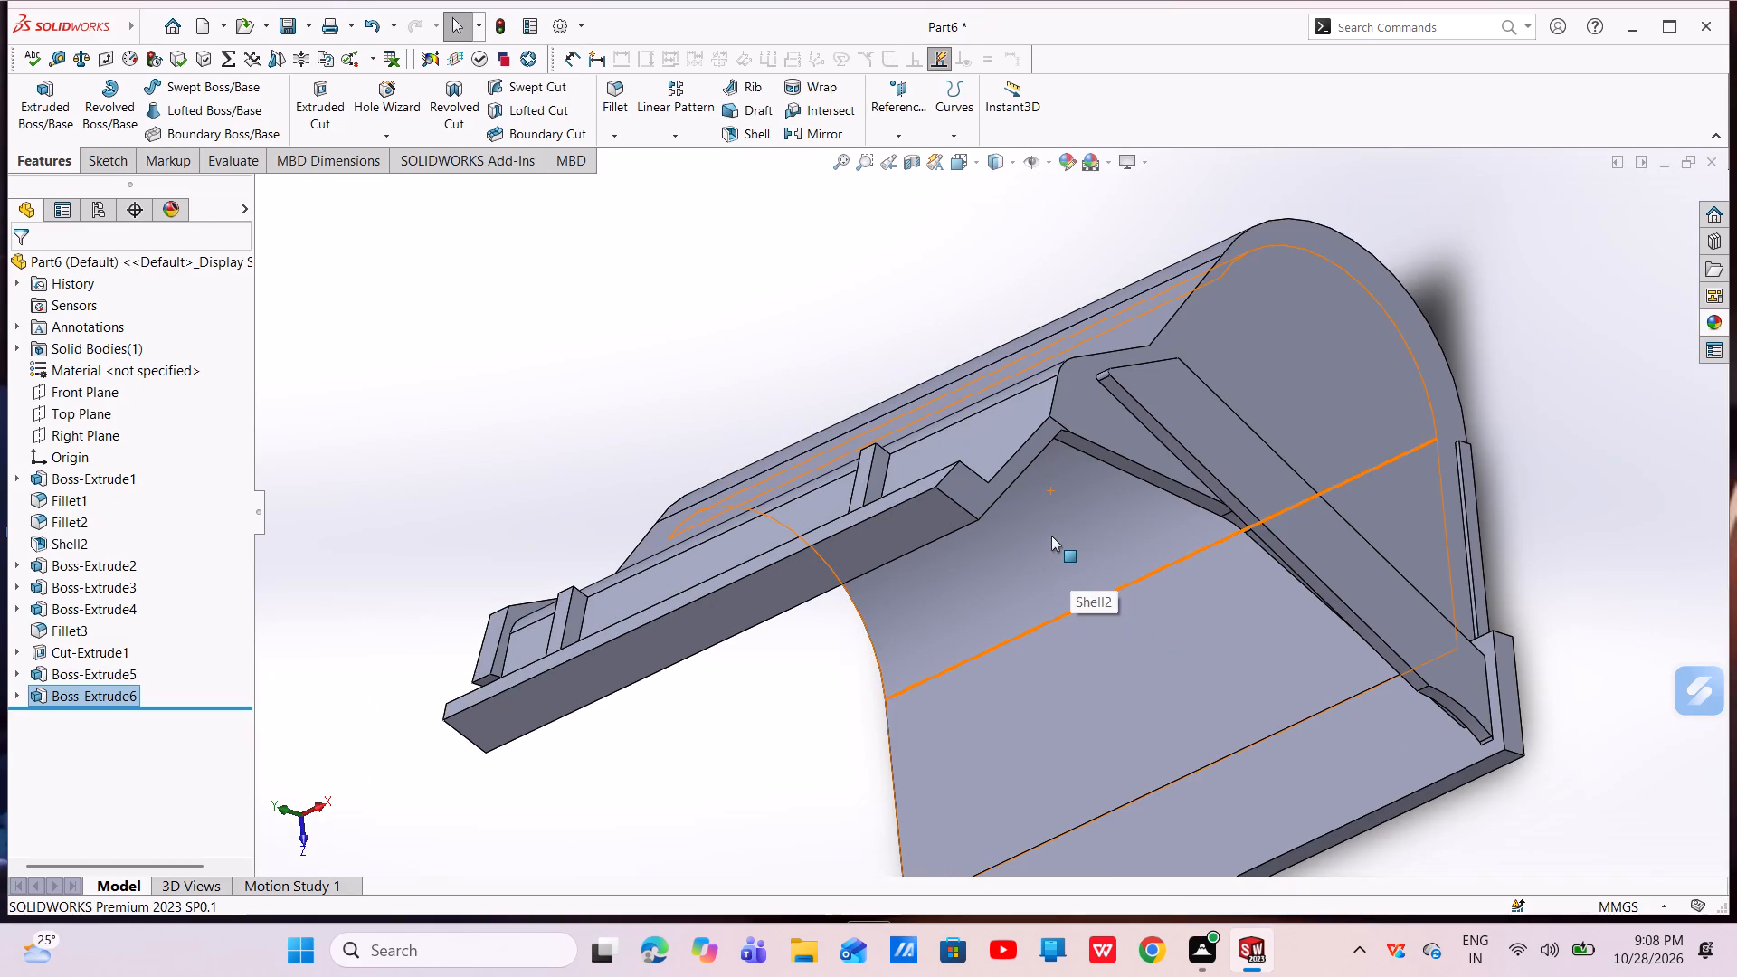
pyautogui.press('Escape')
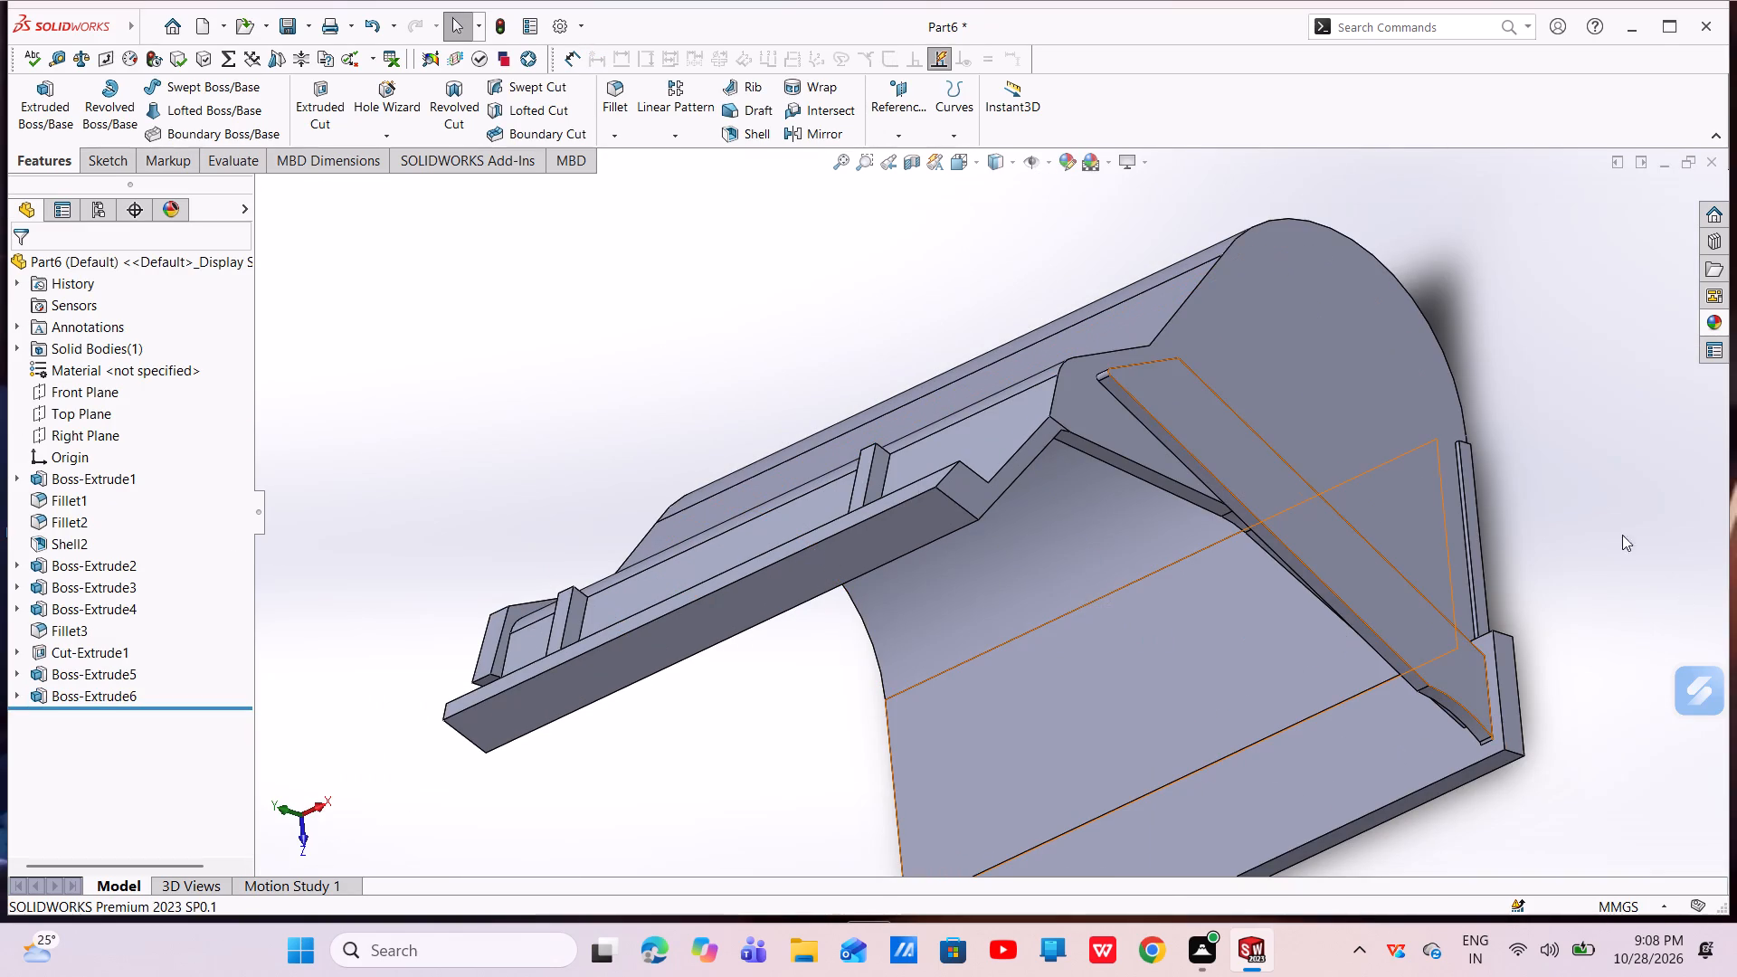
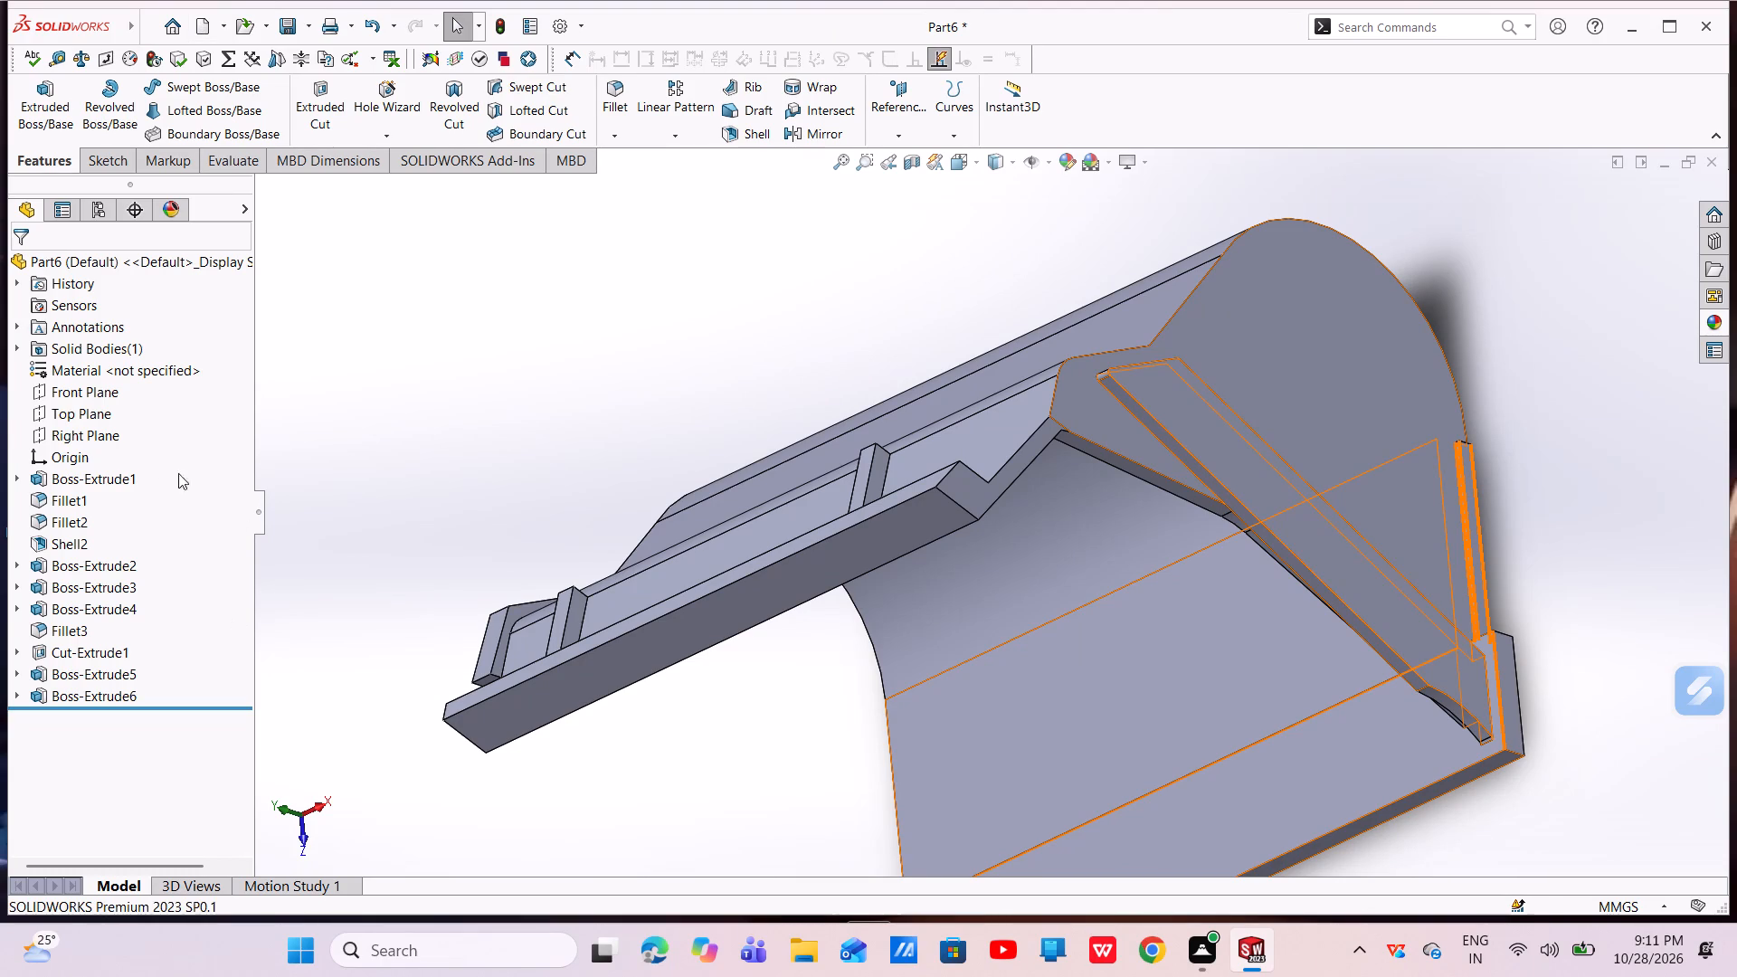
# Chamfer the upper end edge of both small ribs on the half bucket with a 0.75 mm distance and a 75° angle.
pyautogui.click(627, 140)
pyautogui.click(624, 175)
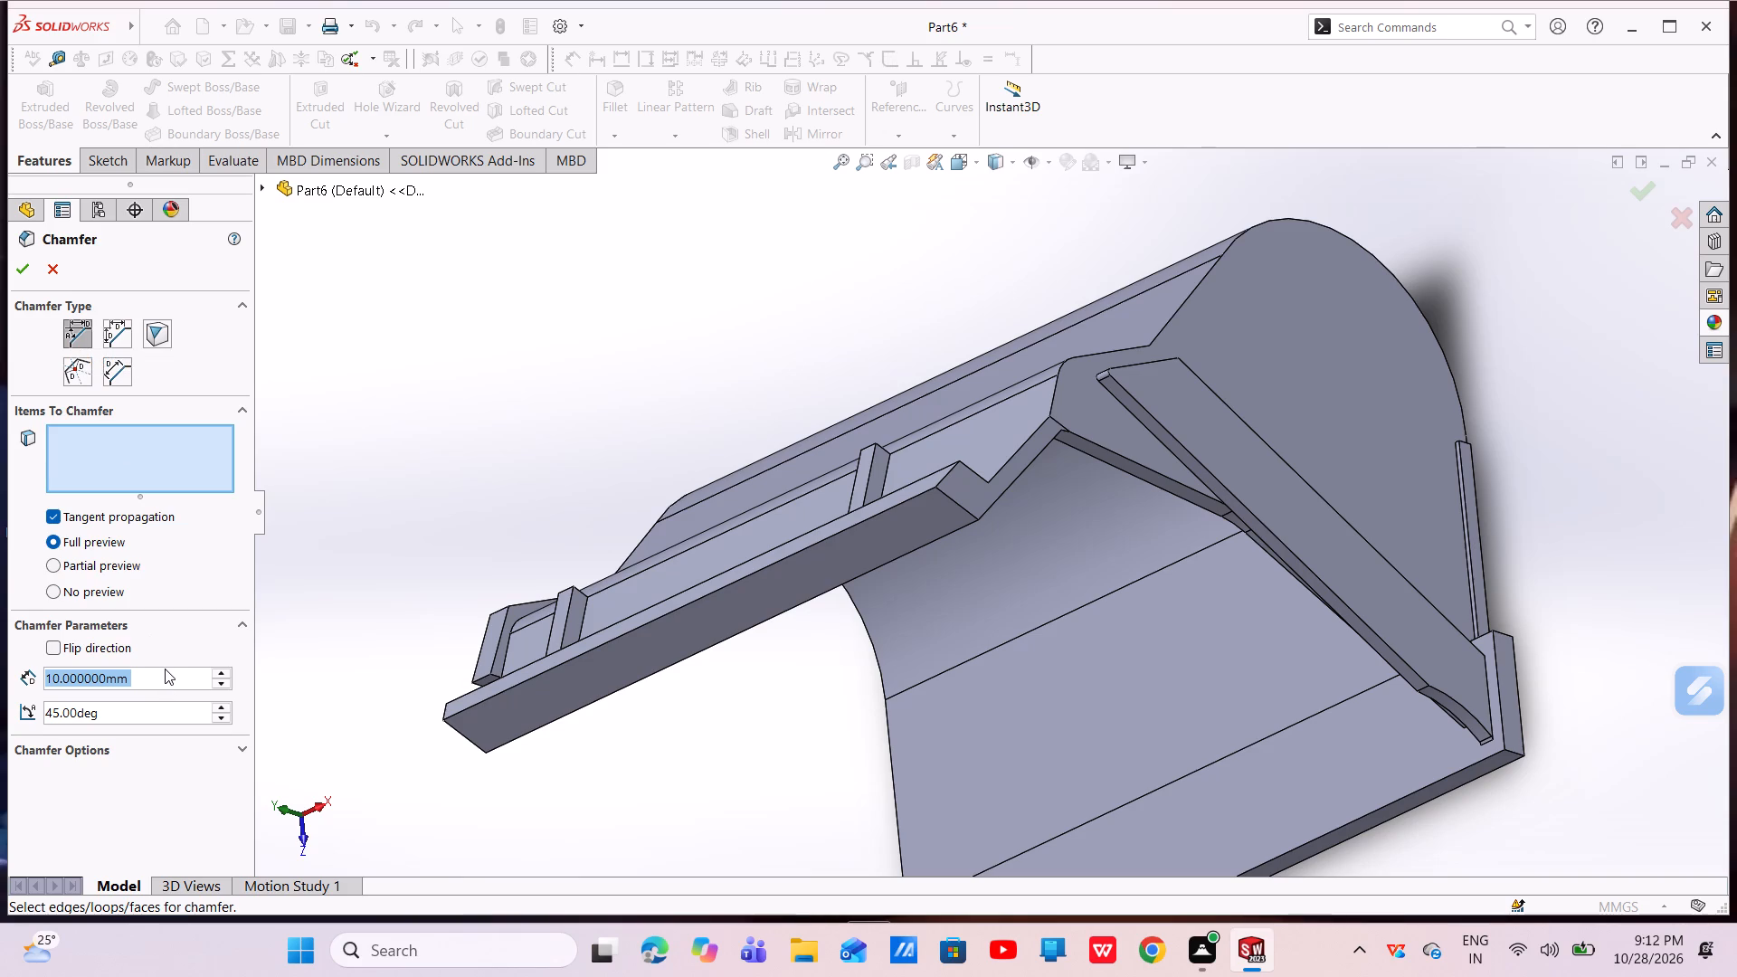
pyautogui.press('BackSpace')
pyautogui.write('75')
pyautogui.press('Return')
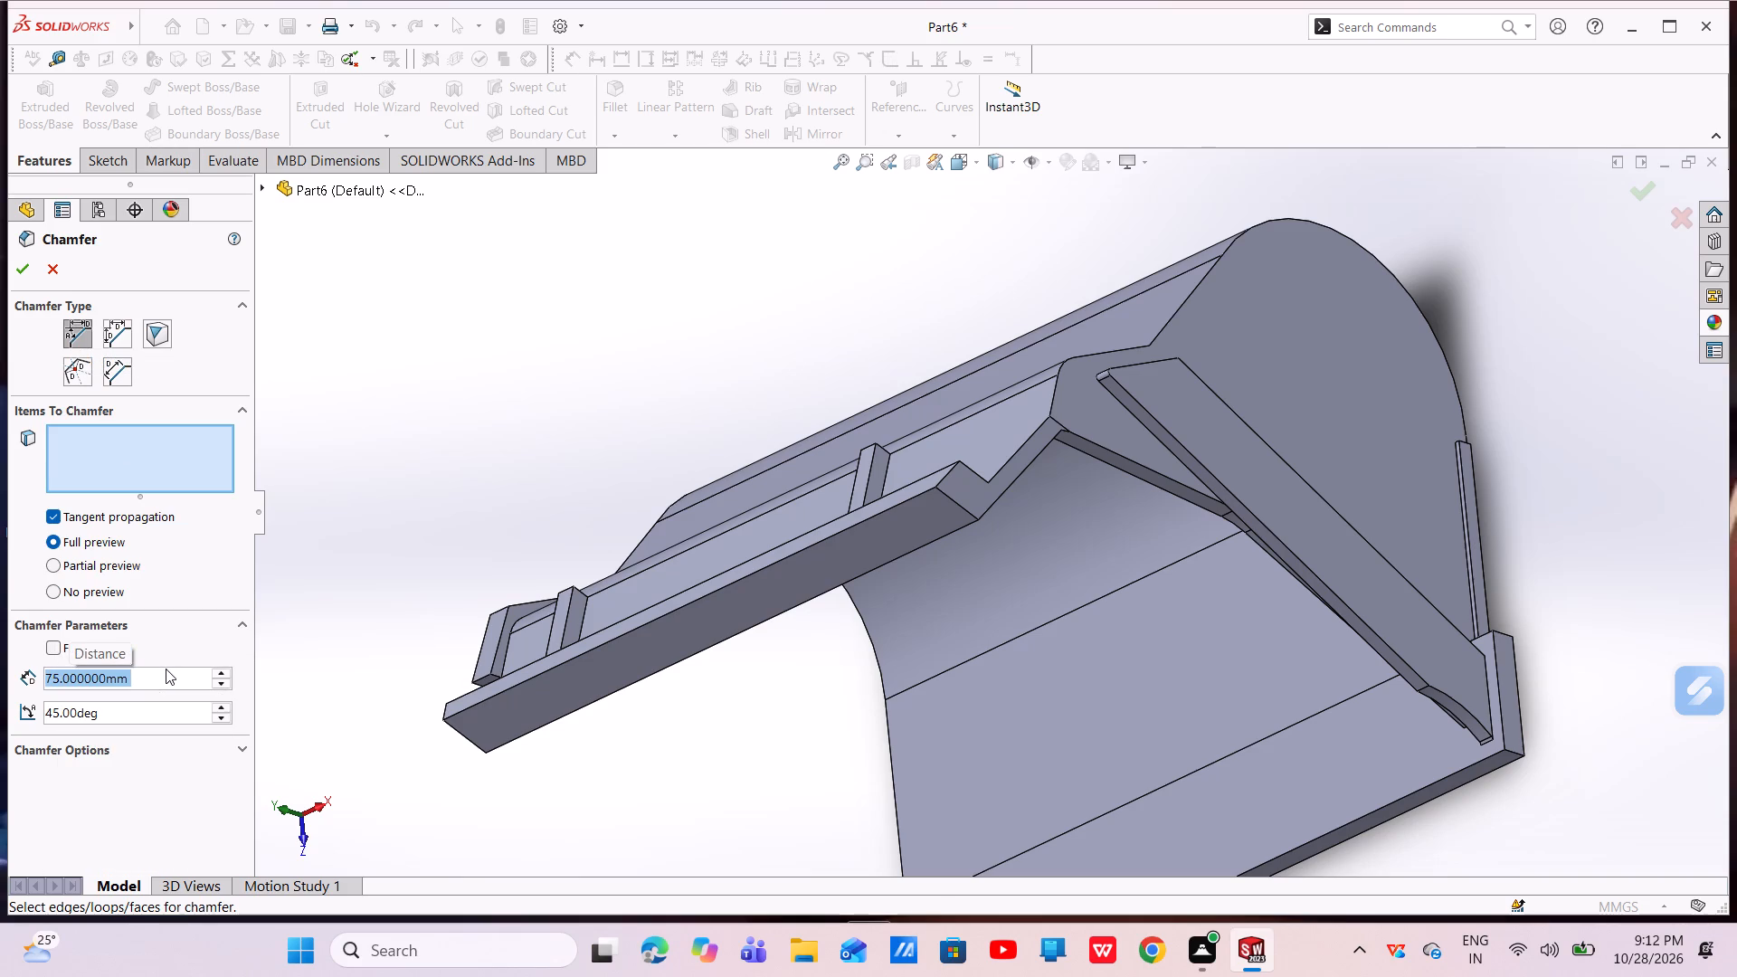
pyautogui.press('BackSpace')
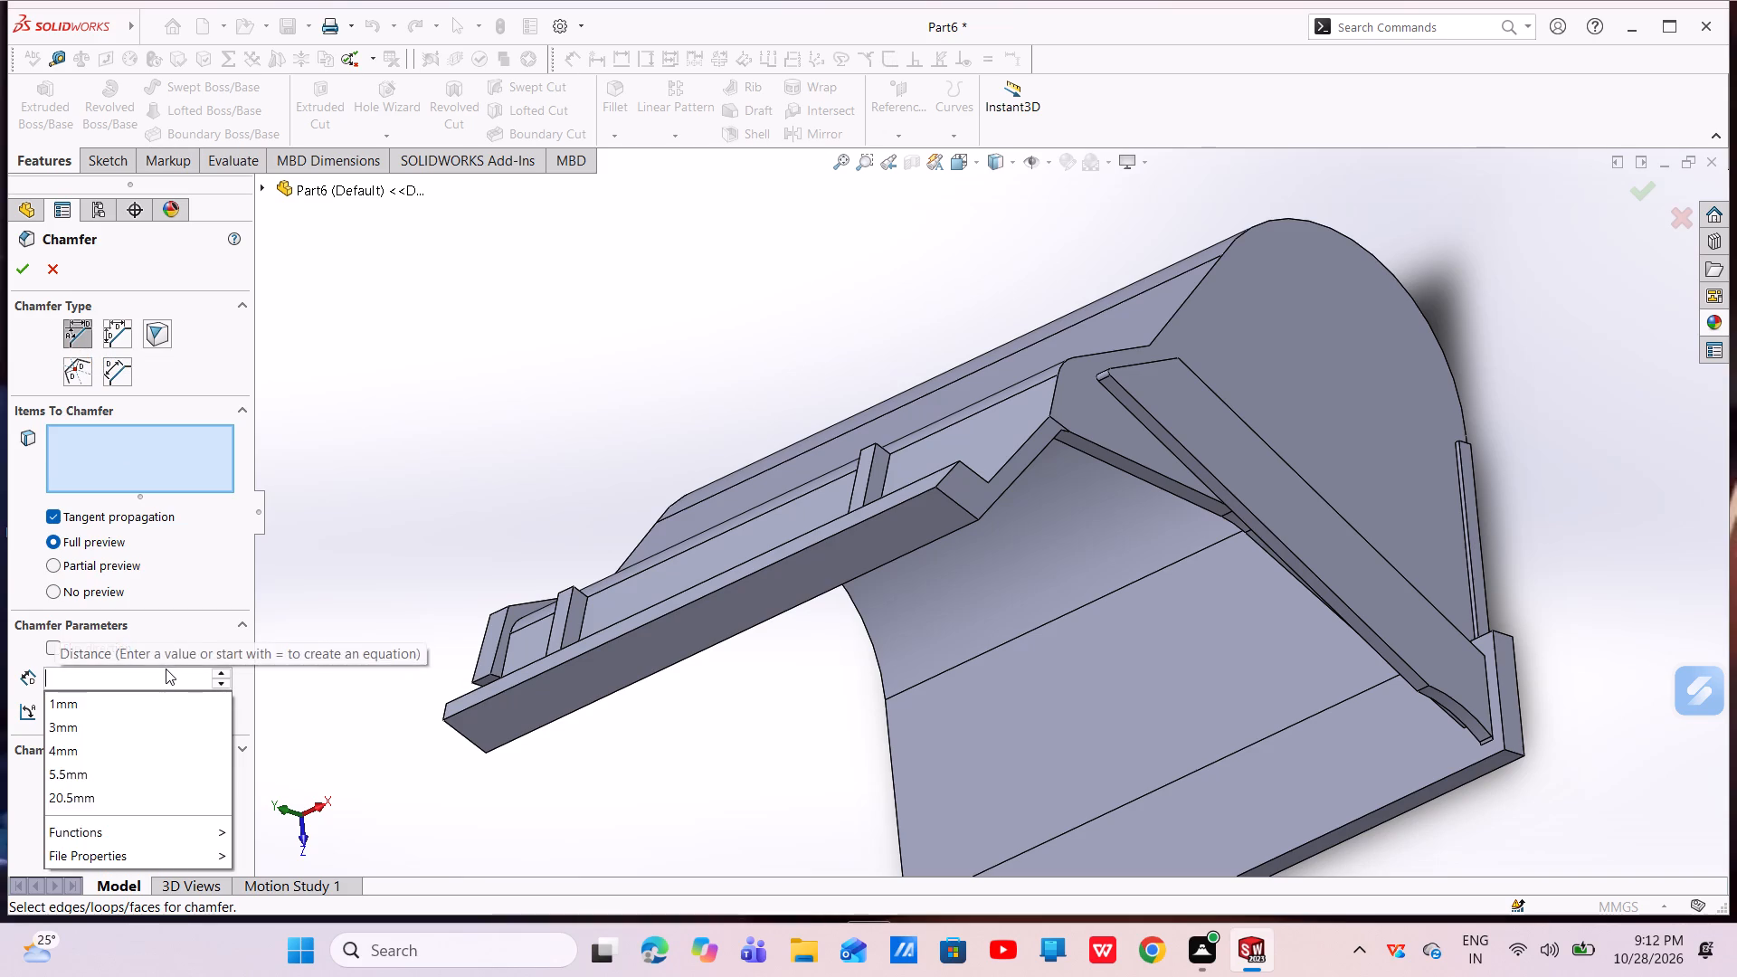
pyautogui.write('0.75')
pyautogui.press('Return')
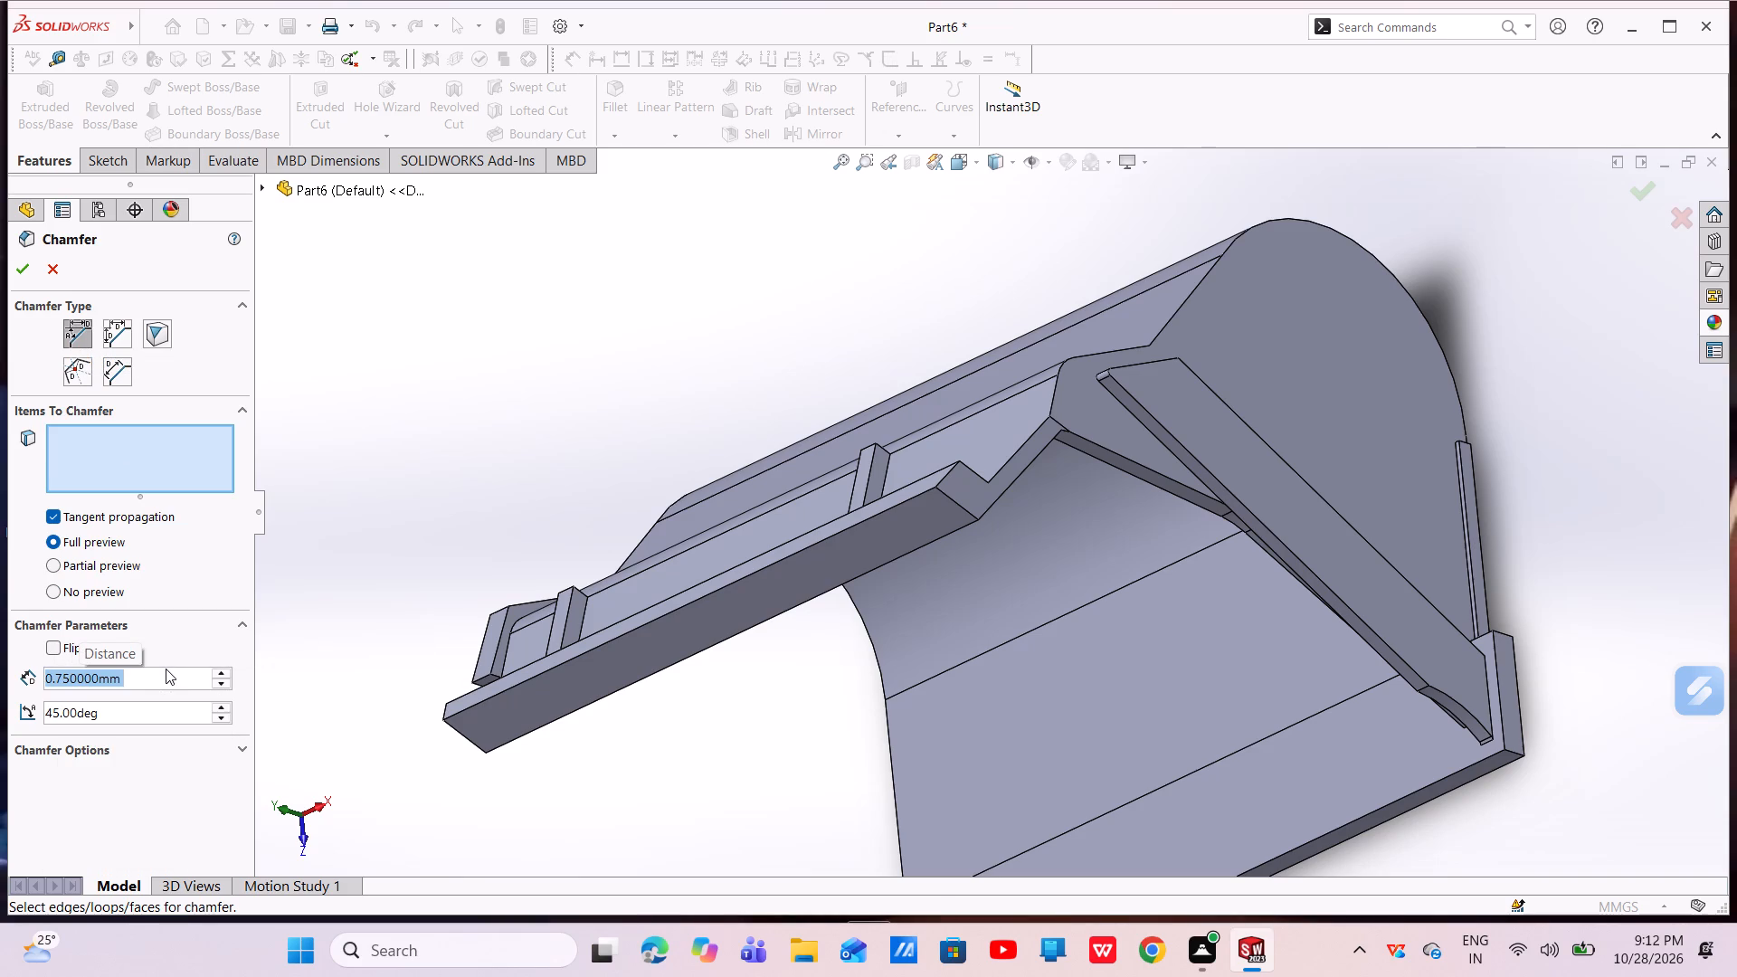
pyautogui.click(147, 715)
pyautogui.press('BackSpace')
pyautogui.press('BackSpace')
pyautogui.press('BackSpace')
pyautogui.press('BackSpace')
pyautogui.press('BackSpace')
pyautogui.press('BackSpace')
pyautogui.press('BackSpace')
pyautogui.press('BackSpace')
pyautogui.press('BackSpace')
pyautogui.press('BackSpace')
pyautogui.press('BackSpace')
pyautogui.press('BackSpace')
pyautogui.press('BackSpace')
pyautogui.press('BackSpace')
pyautogui.press('BackSpace')
pyautogui.press('BackSpace')
pyautogui.press('BackSpace')
pyautogui.press('BackSpace')
pyautogui.press('BackSpace')
pyautogui.press('BackSpace')
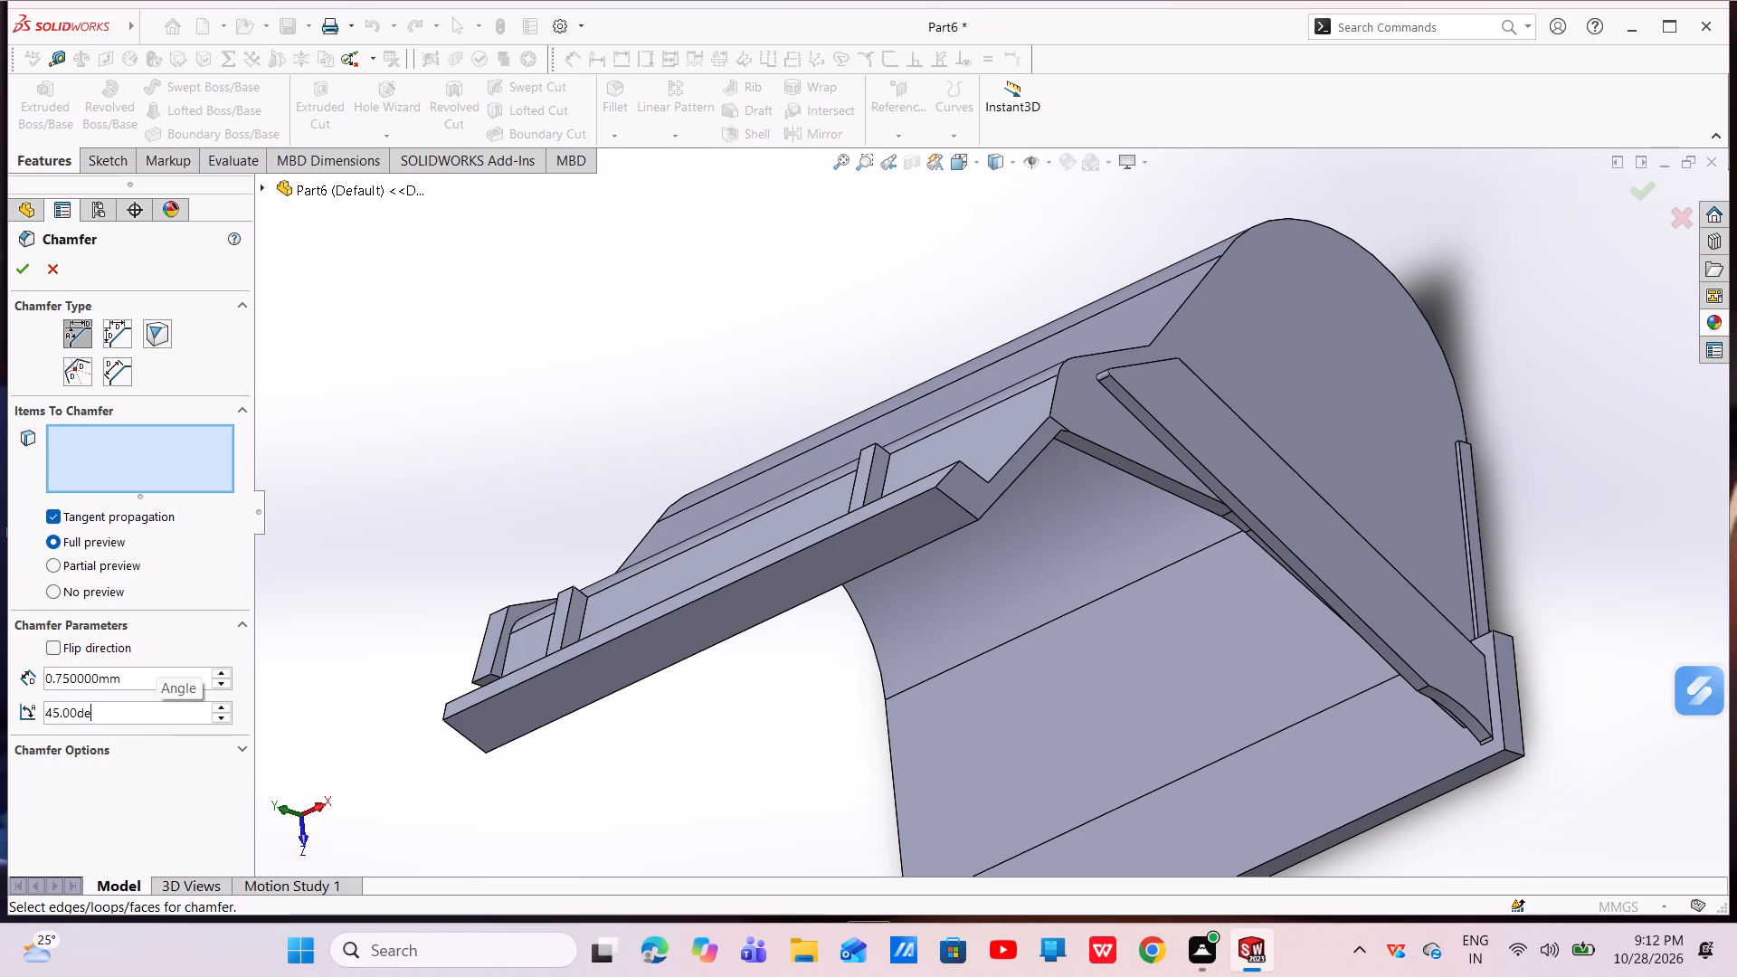
pyautogui.write('75')
pyautogui.press('Return')
pyautogui.scroll(2, 523, 643)
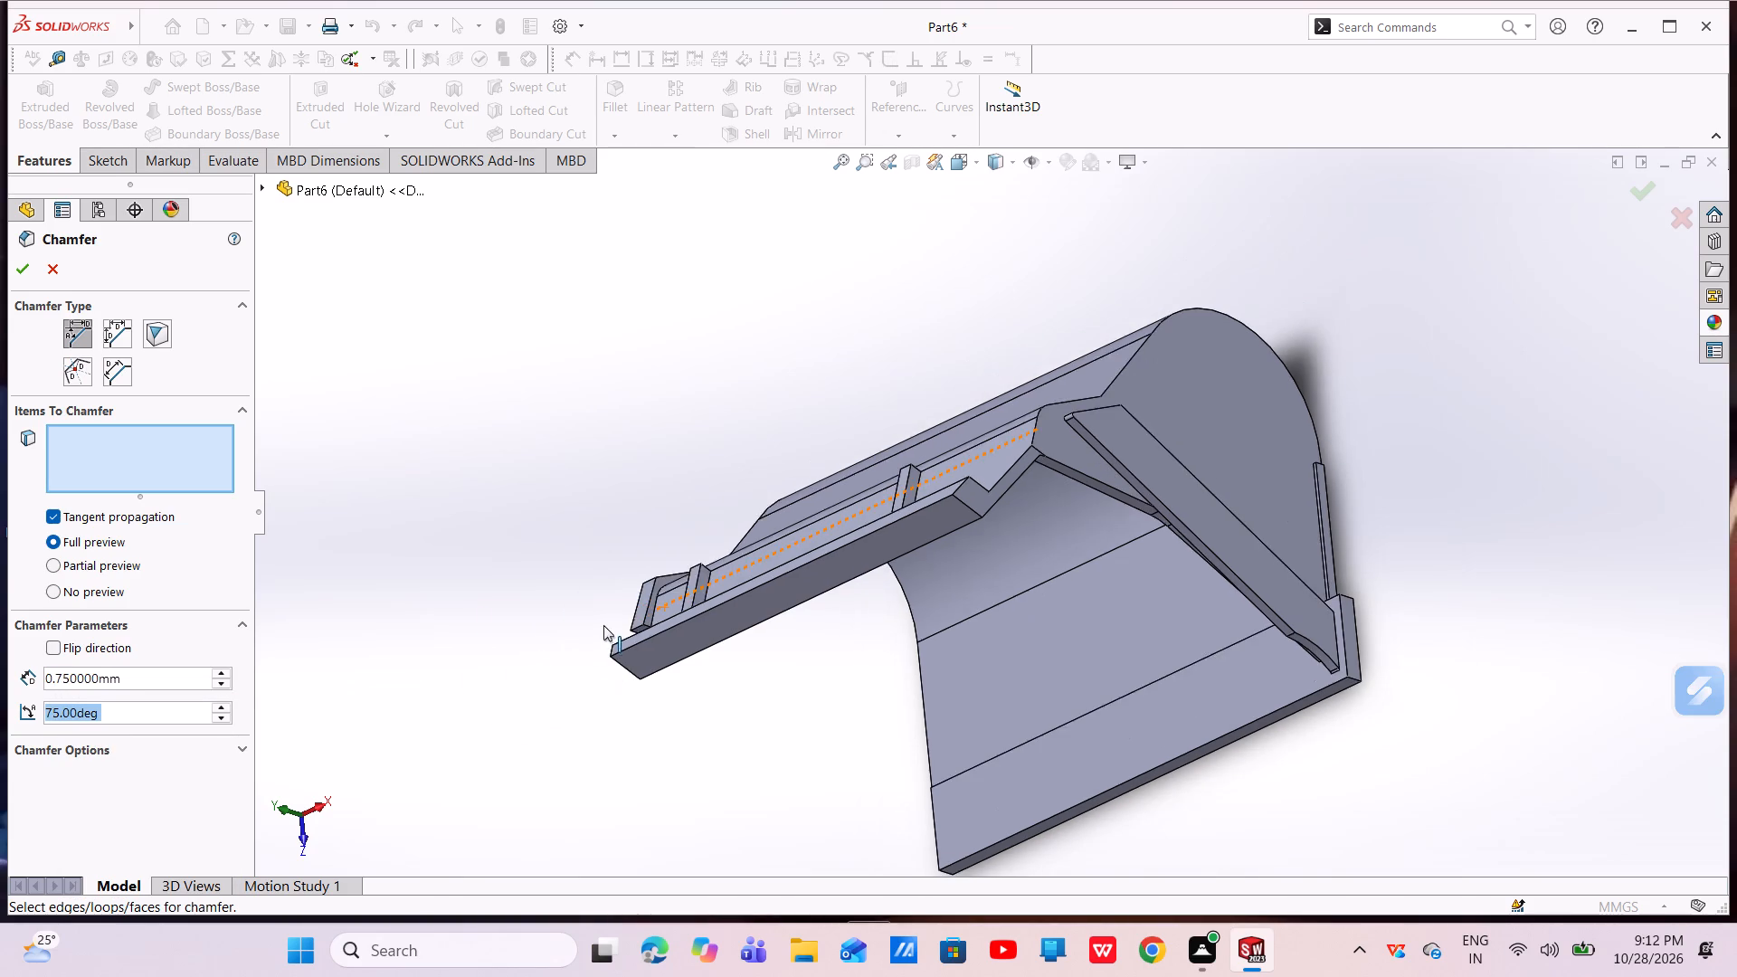
pyautogui.moveTo(605, 628); pyautogui.dragTo(620, 744, button='middle')
pyautogui.scroll(-7, 699, 601)
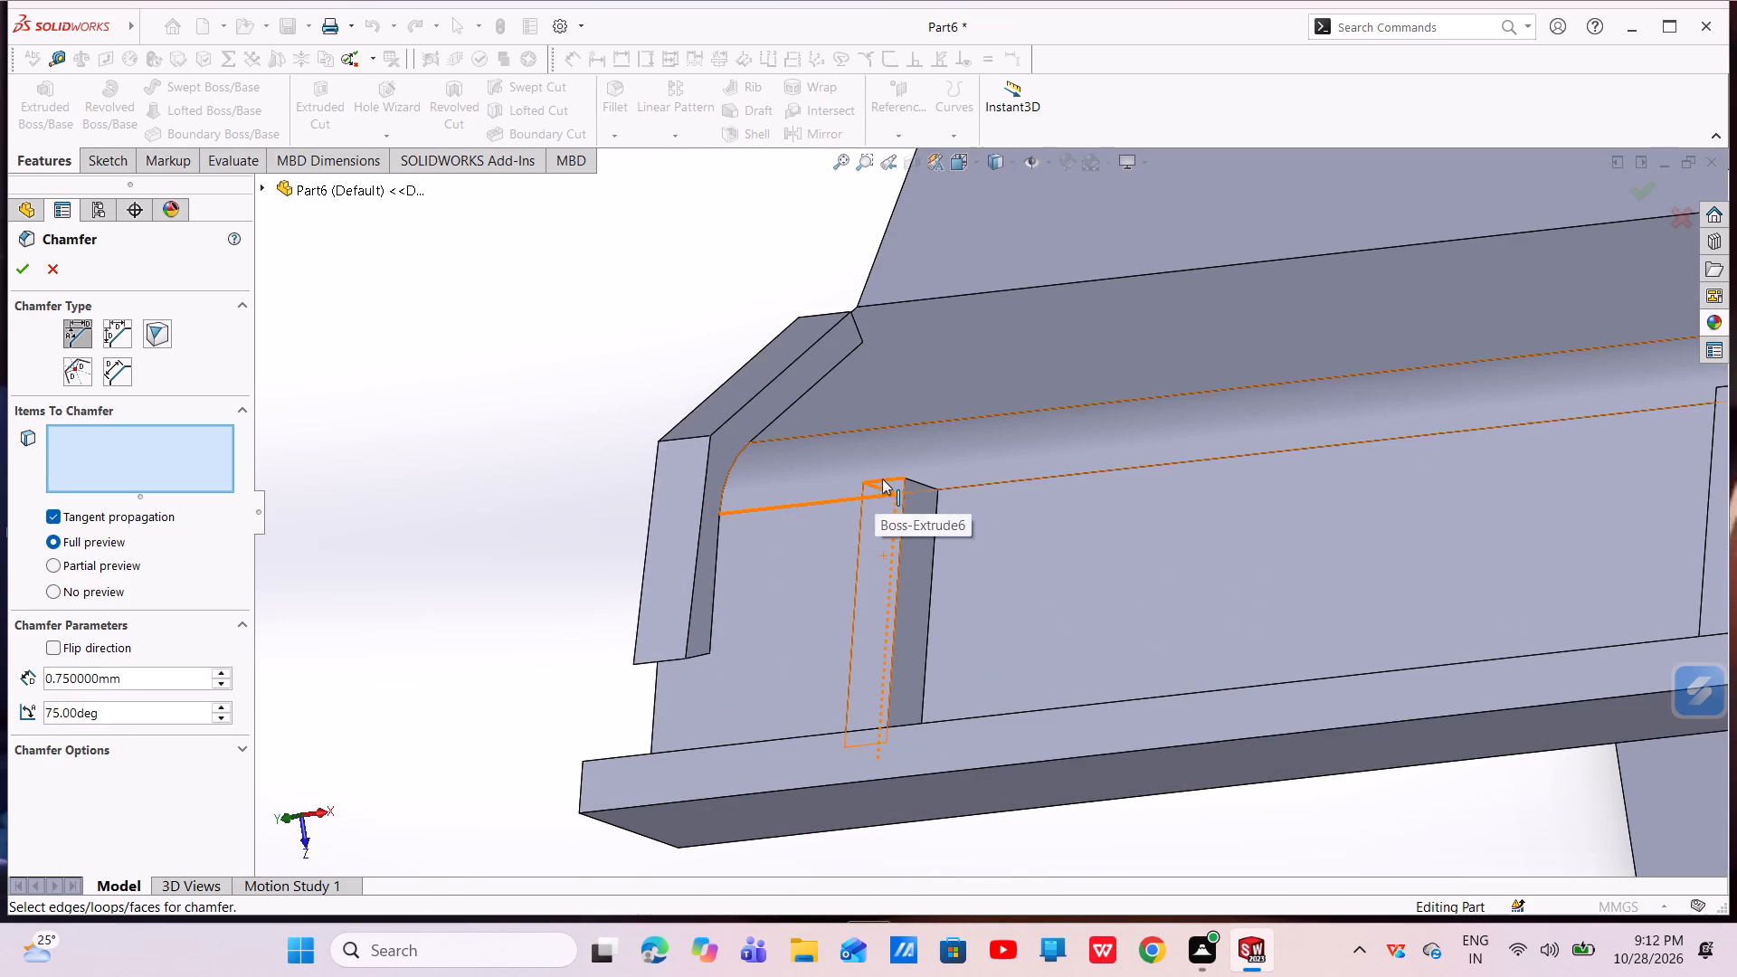
pyautogui.click(883, 479)
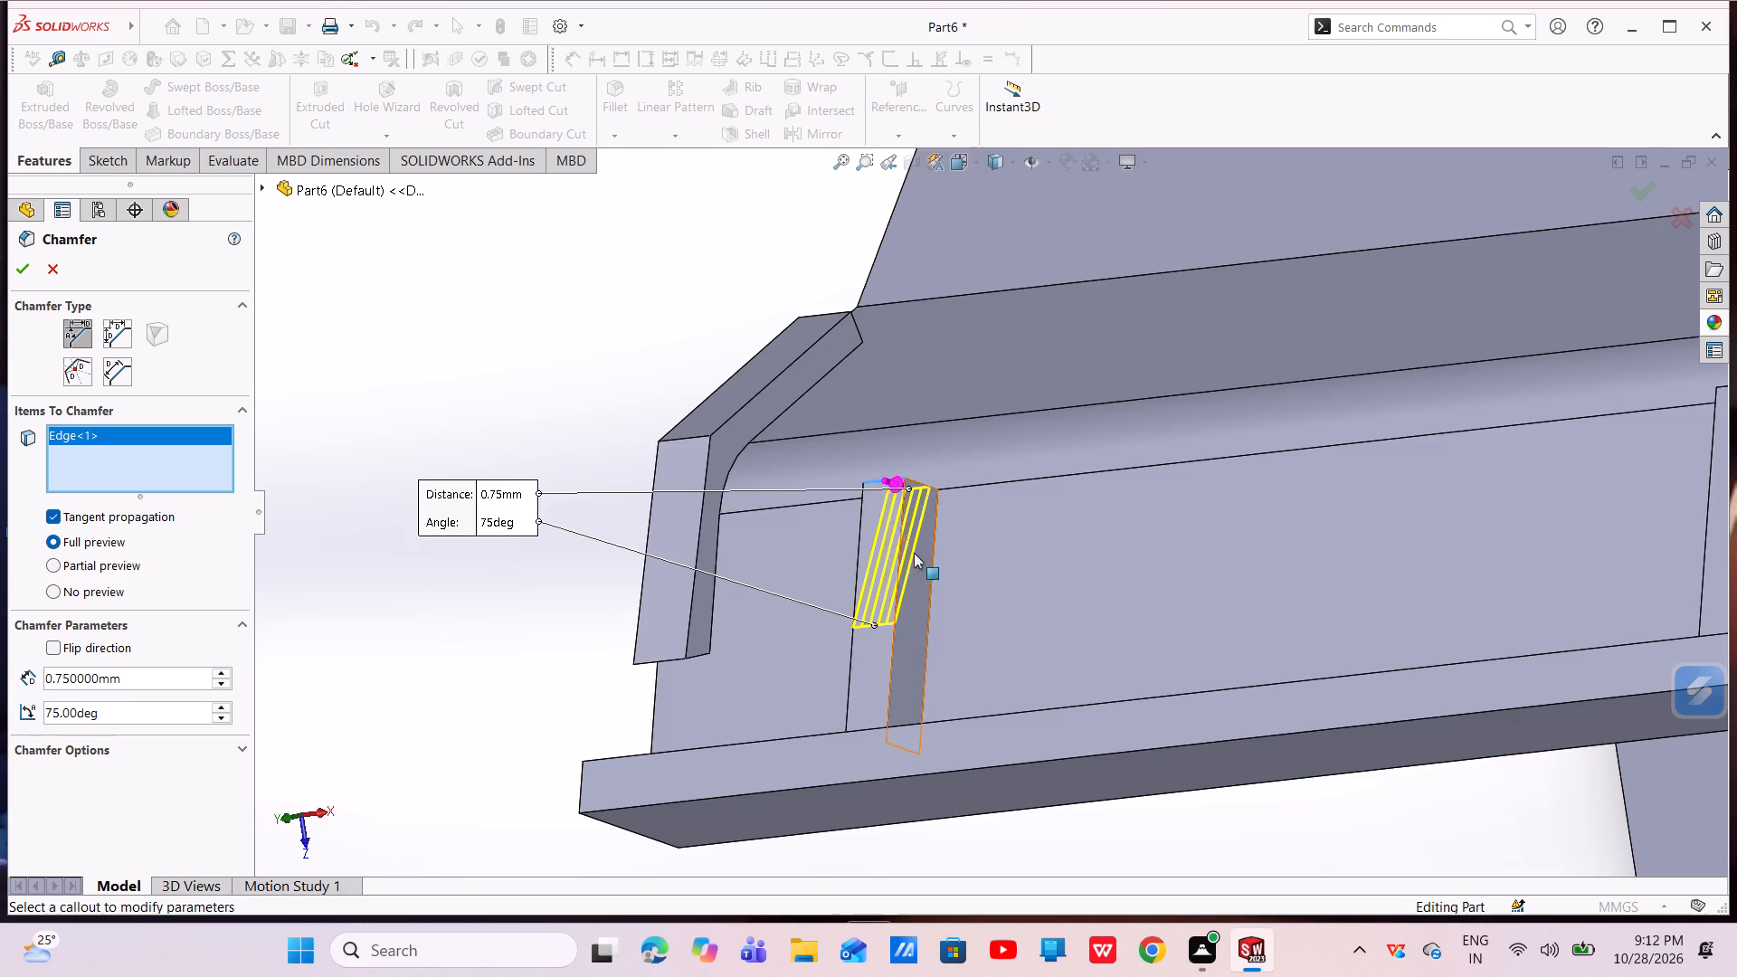
pyautogui.scroll(2, 927, 564)
pyautogui.scroll(-1, 928, 564)
pyautogui.scroll(2, 928, 564)
pyautogui.scroll(-5, 1501, 419)
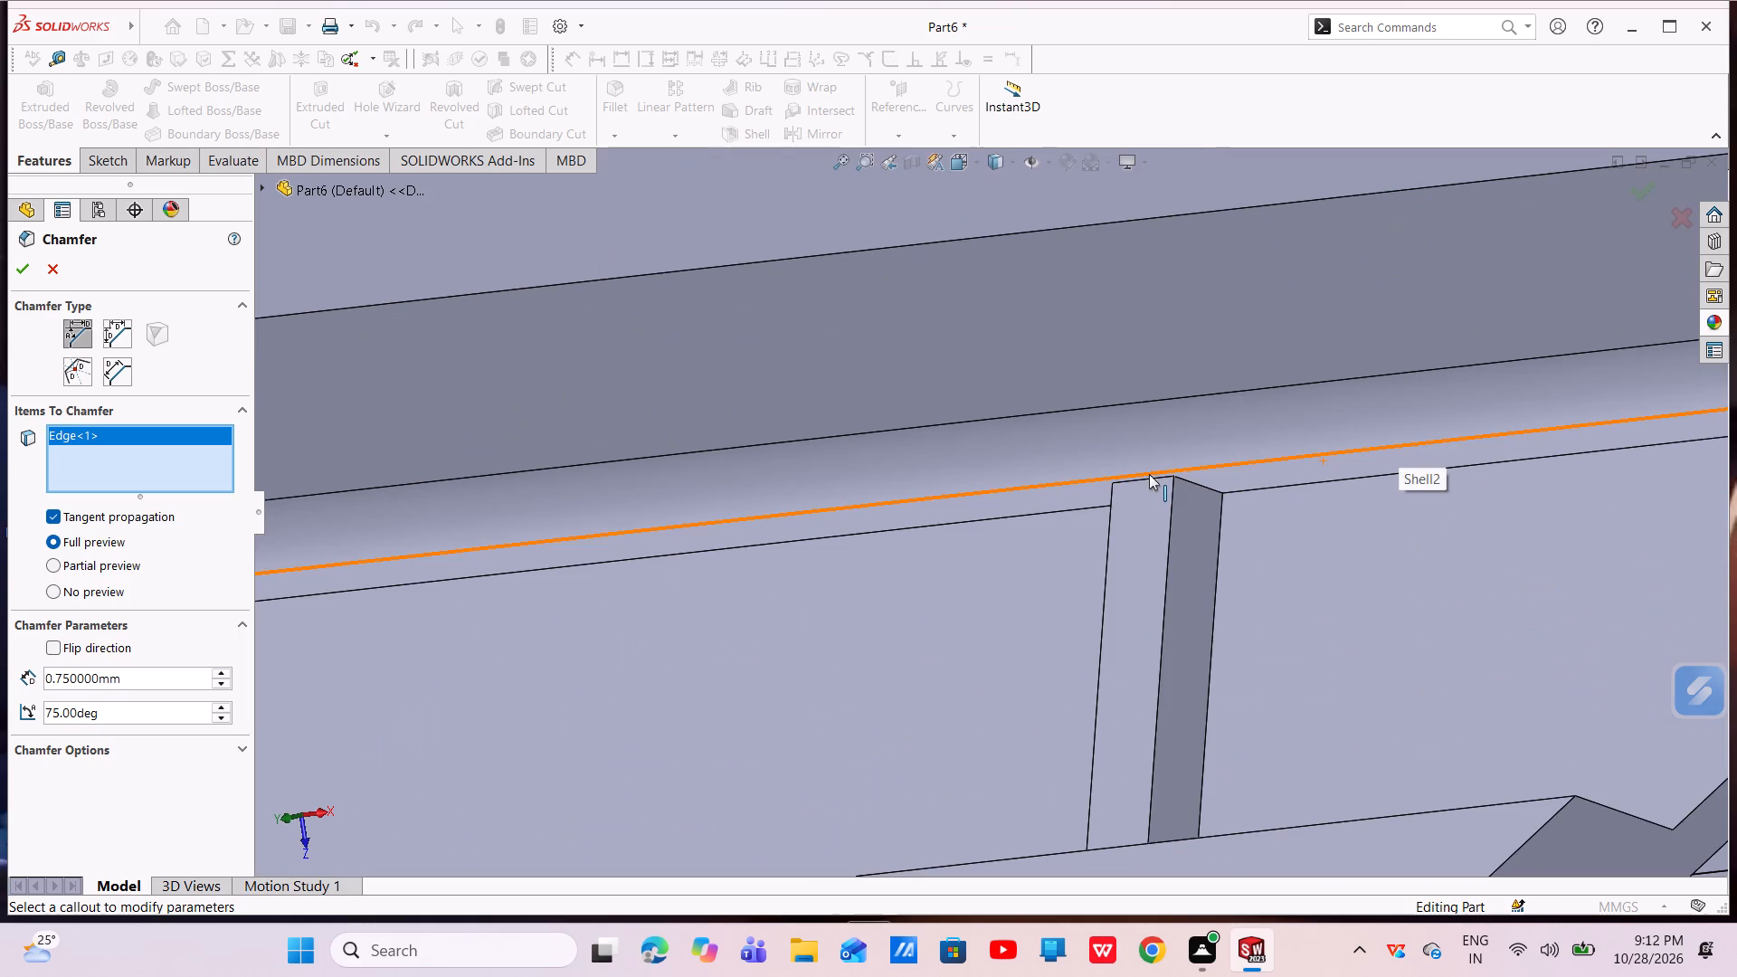
pyautogui.click(1153, 479)
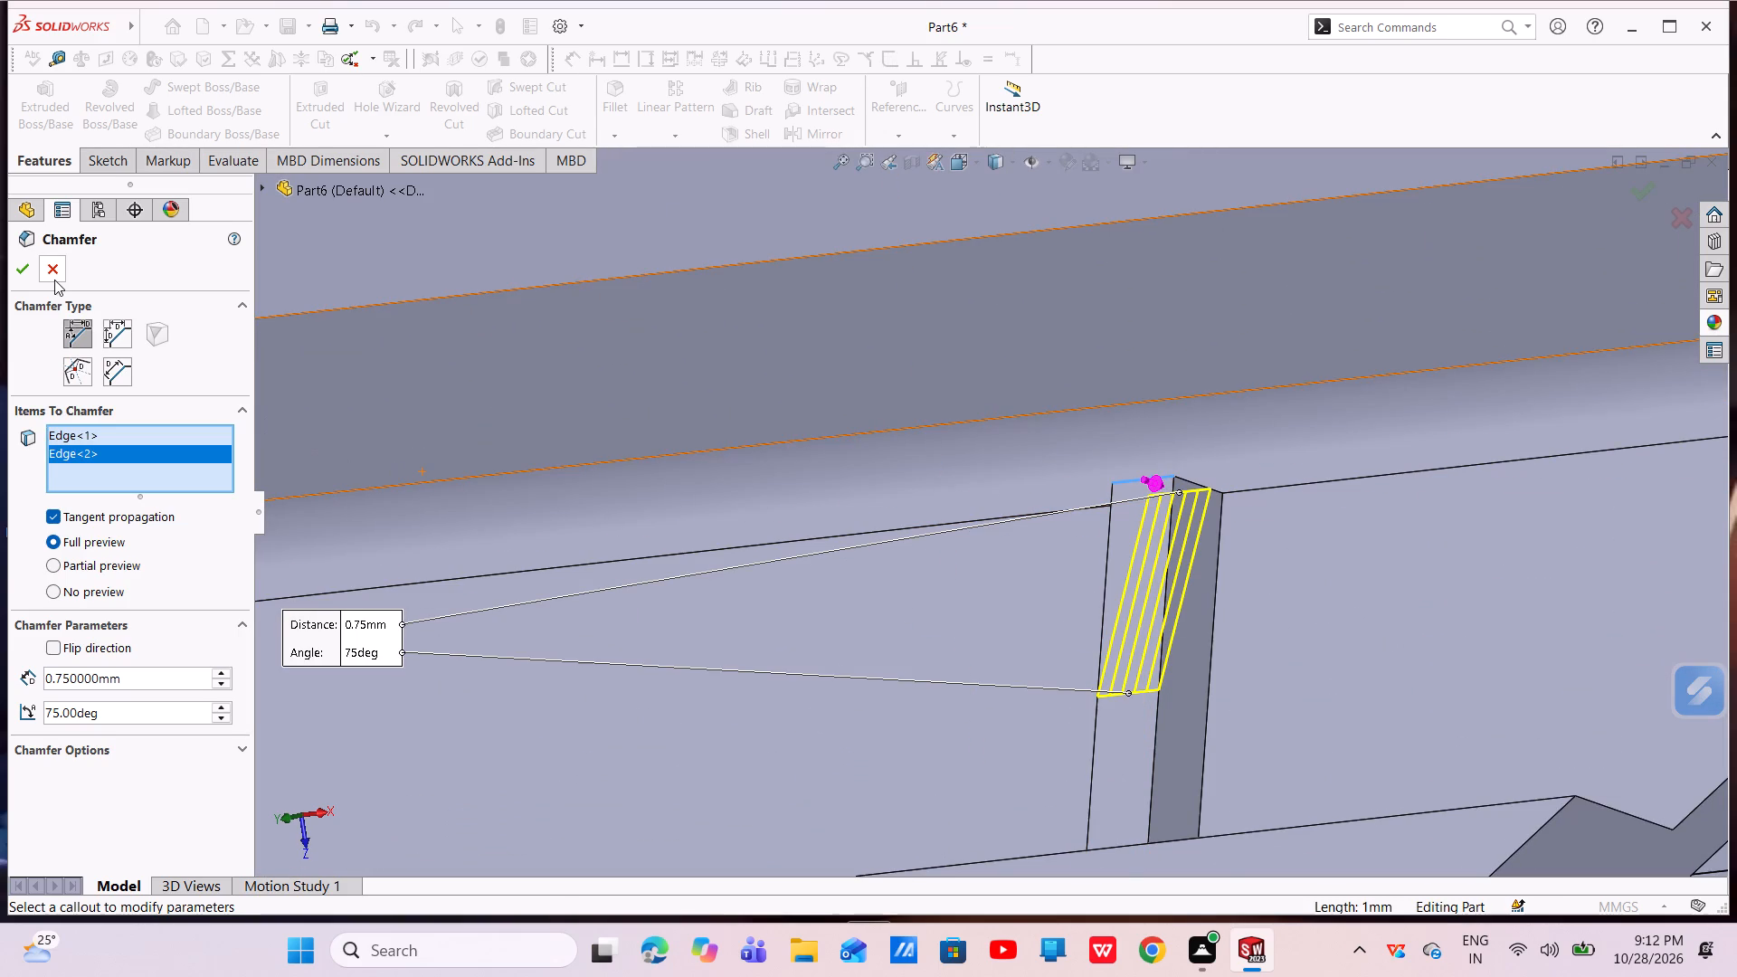
pyautogui.click(31, 270)
# Inspect the chamfered ribs and the half bucket from several sides.
pyautogui.scroll(4, 931, 589)
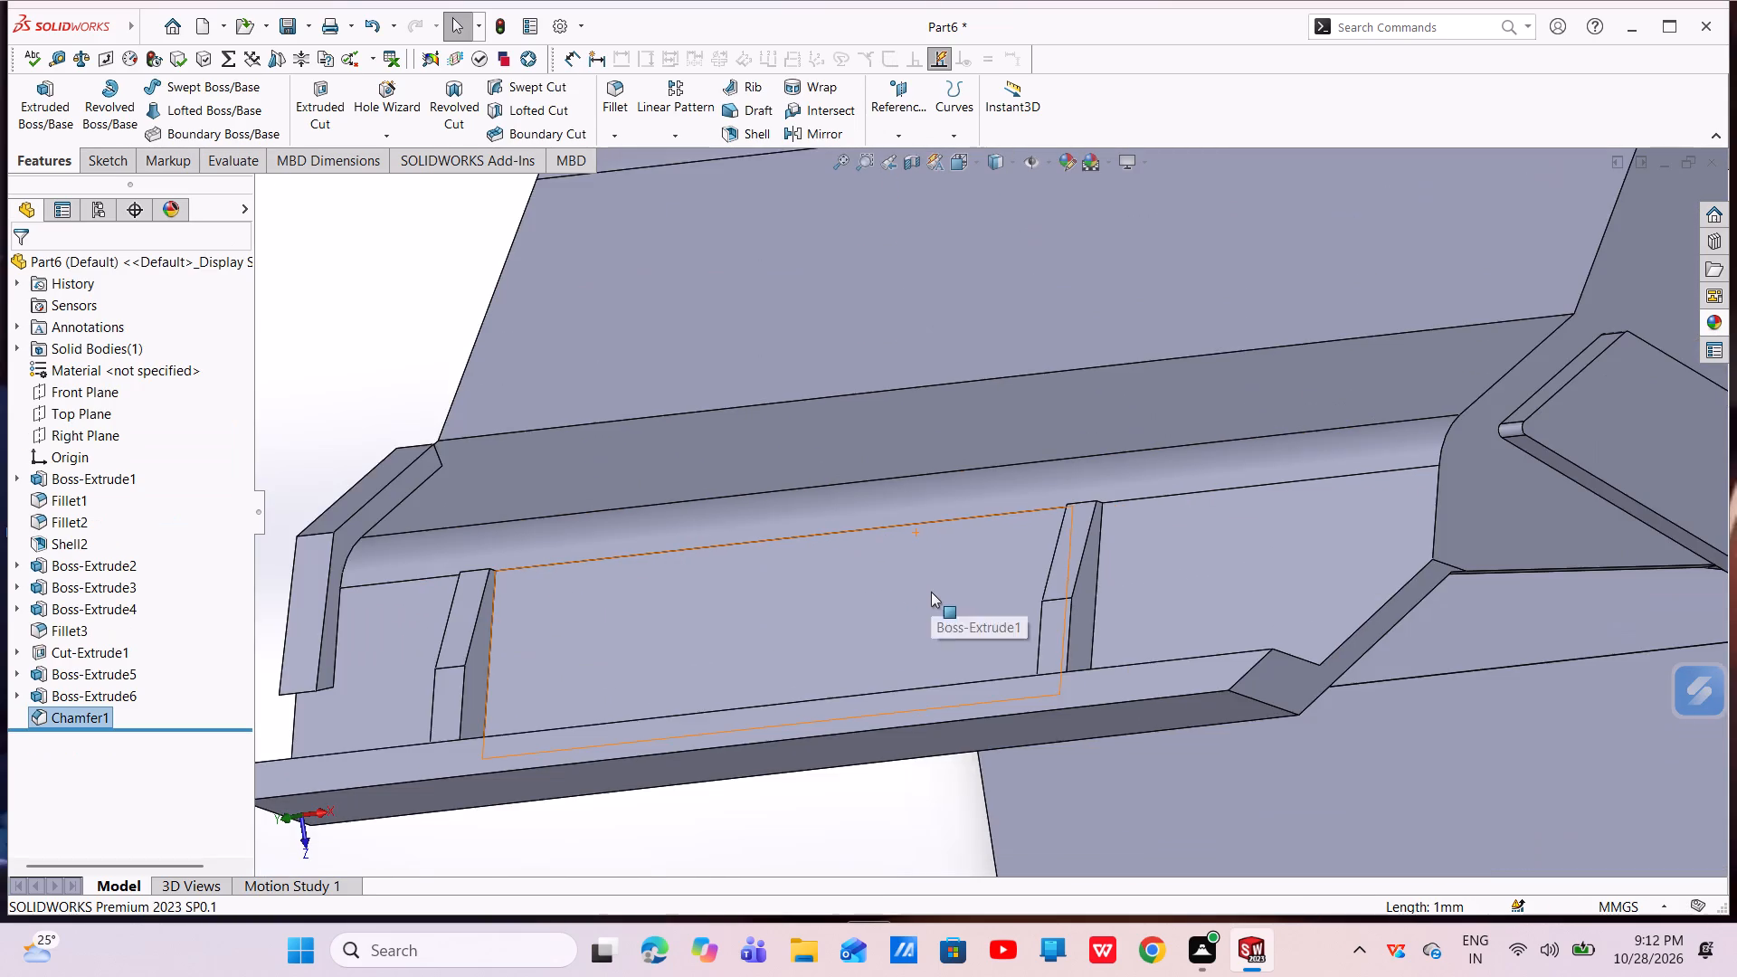
pyautogui.moveTo(945, 611); pyautogui.dragTo(1023, 428, button='middle')
pyautogui.scroll(5, 985, 595)
pyautogui.moveTo(881, 640); pyautogui.dragTo(994, 507, button='middle')
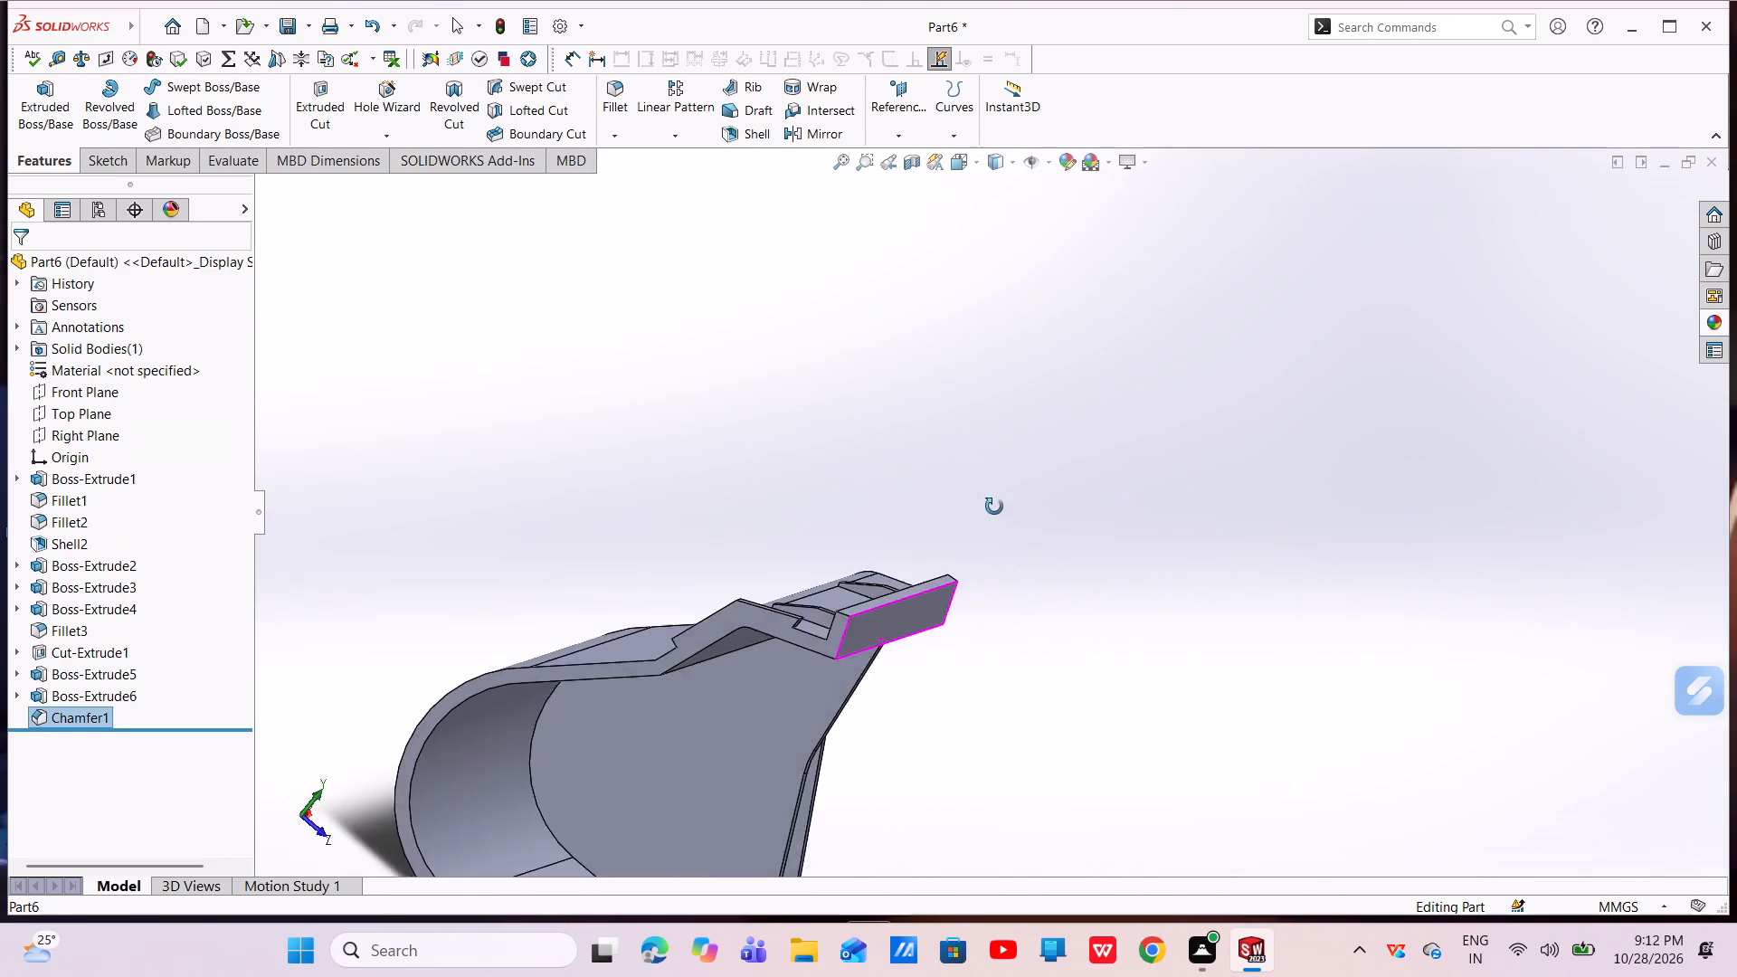
pyautogui.moveTo(994, 507); pyautogui.dragTo(1020, 588, button='middle')
pyautogui.scroll(-3, 893, 605)
pyautogui.scroll(5, 877, 605)
pyautogui.moveTo(897, 643); pyautogui.dragTo(855, 540, button='middle')
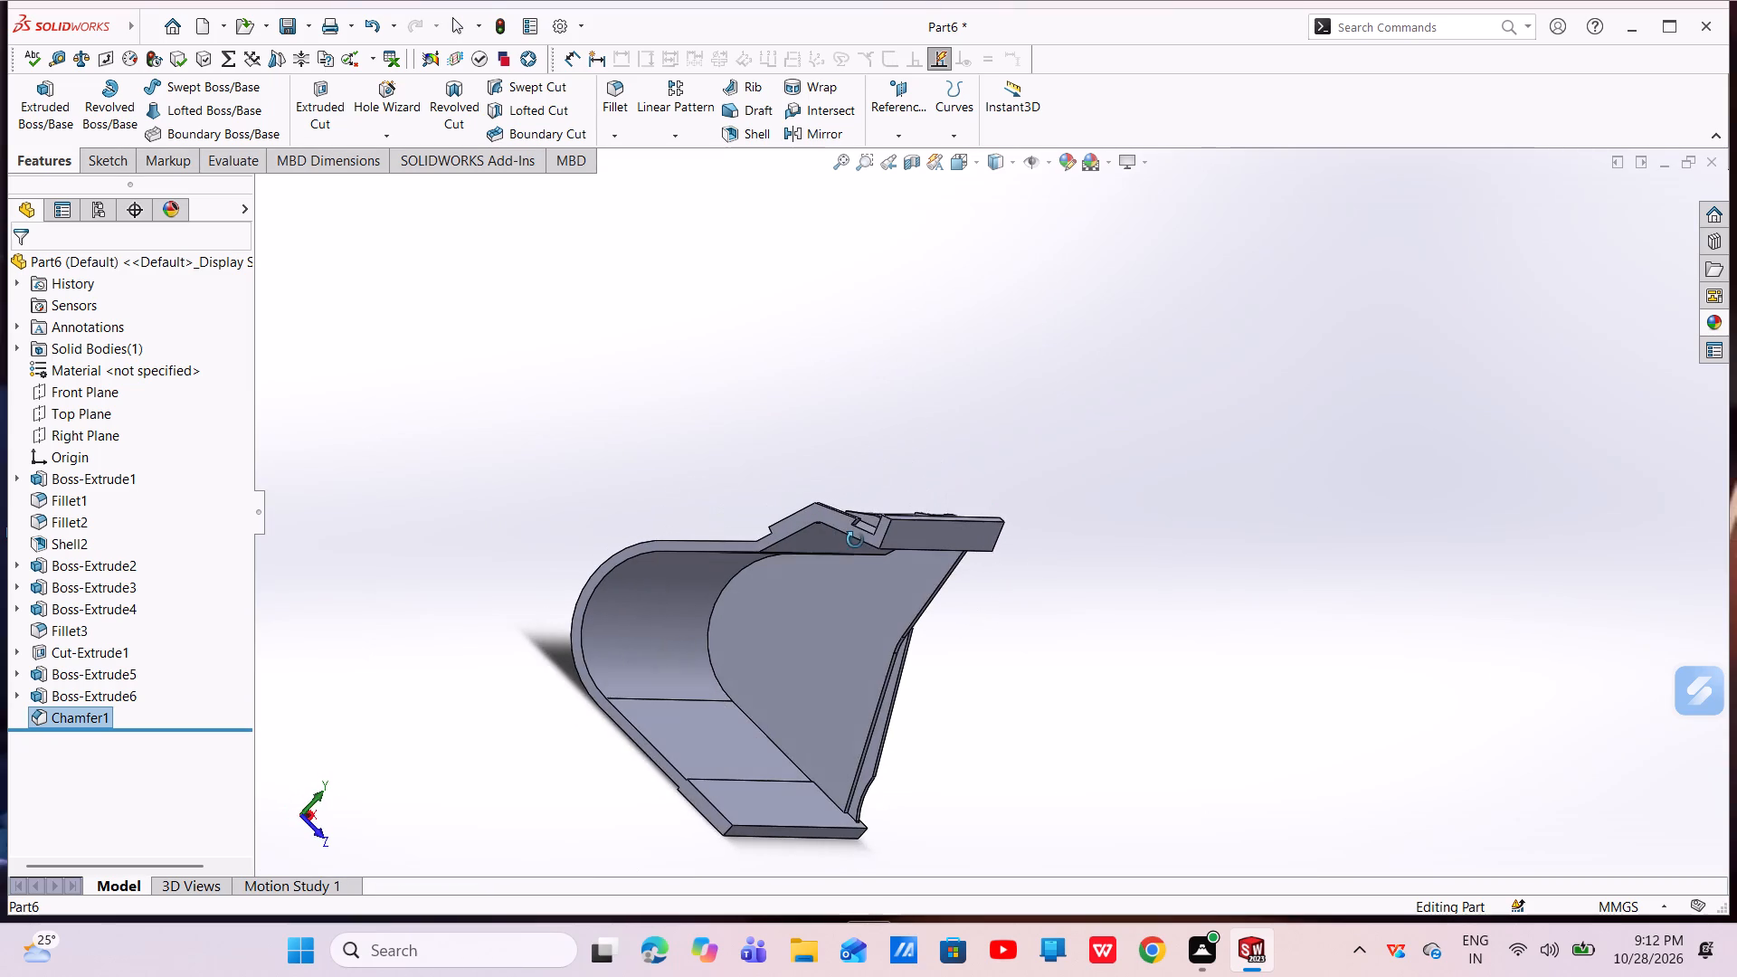
pyautogui.moveTo(855, 540); pyautogui.dragTo(850, 540, button='middle')
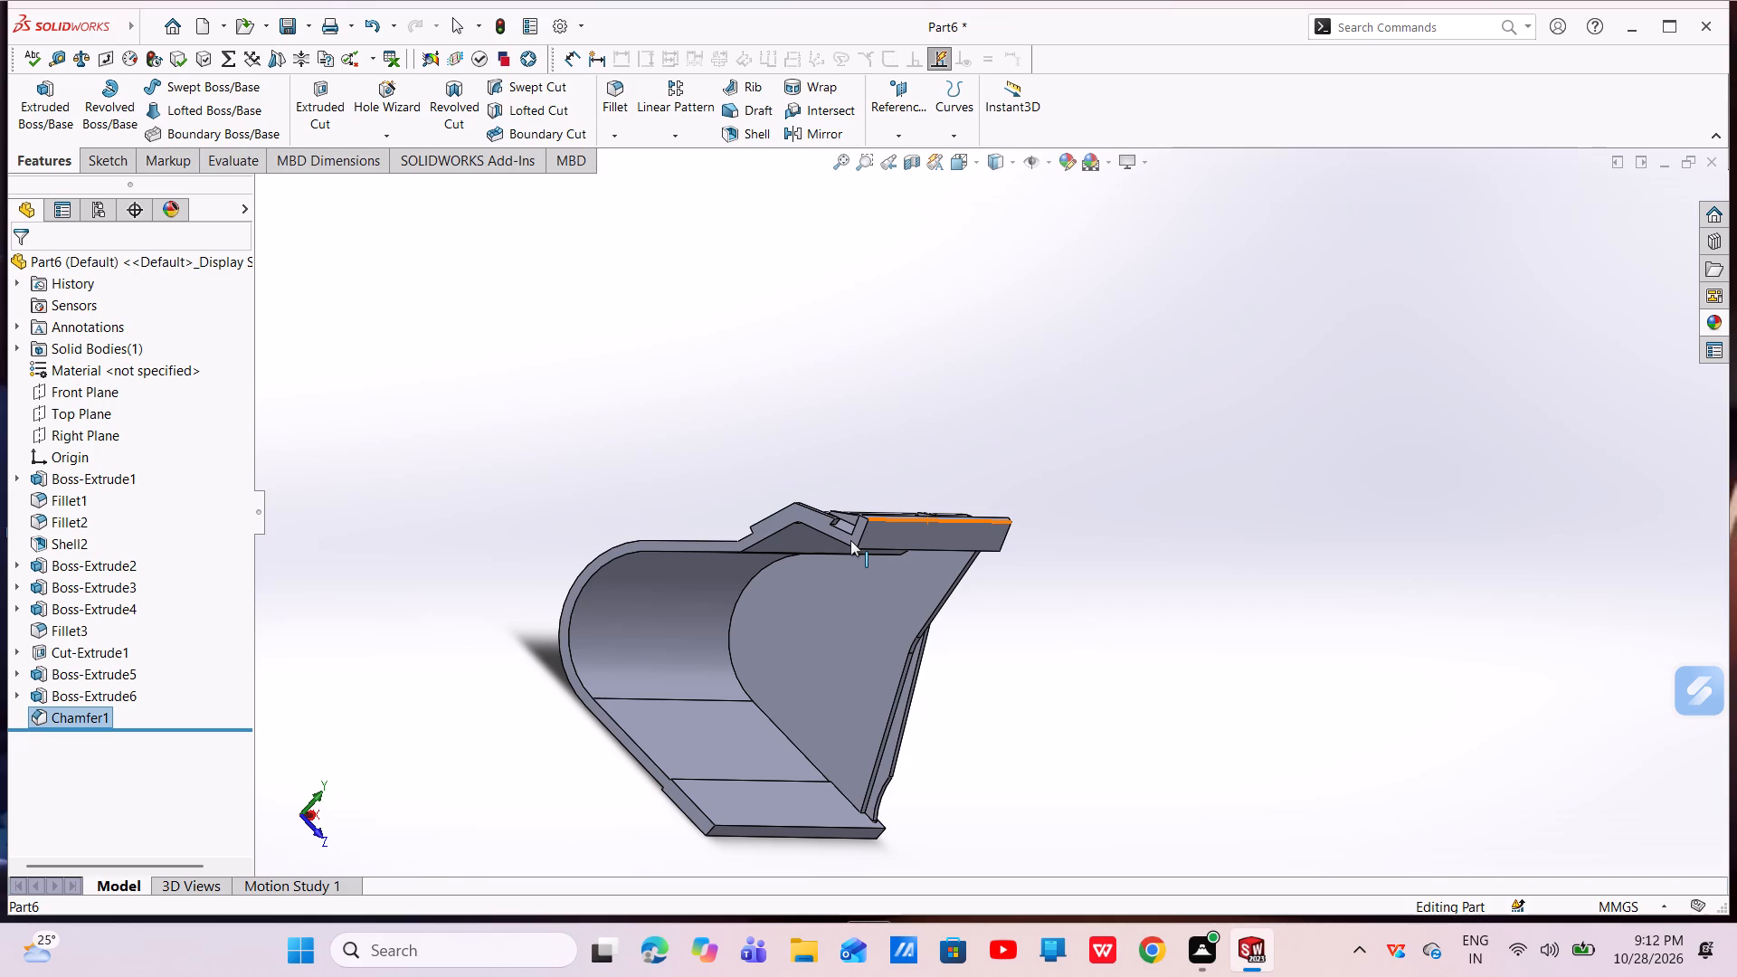
pyautogui.scroll(3, 776, 667)
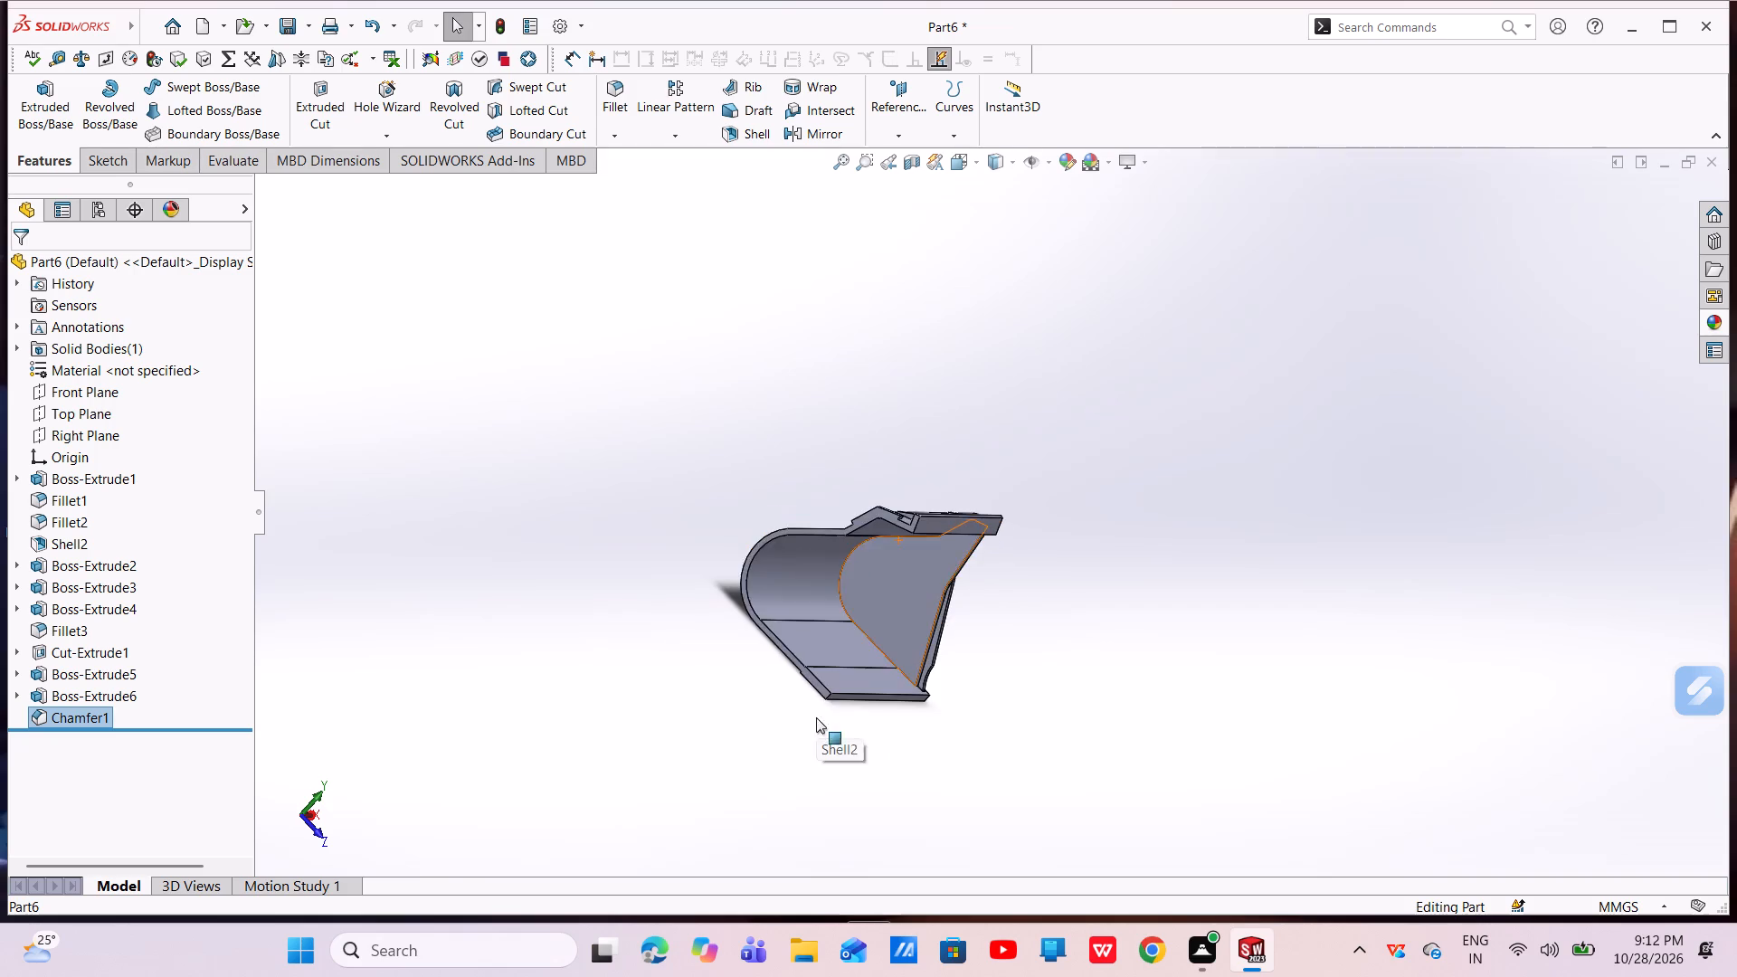
# Mirror the half-bucket body about the Right Plane with merged solids, removing the chamfer from the features to mirror.
pyautogui.moveTo(827, 726); pyautogui.dragTo(732, 661, button='middle')
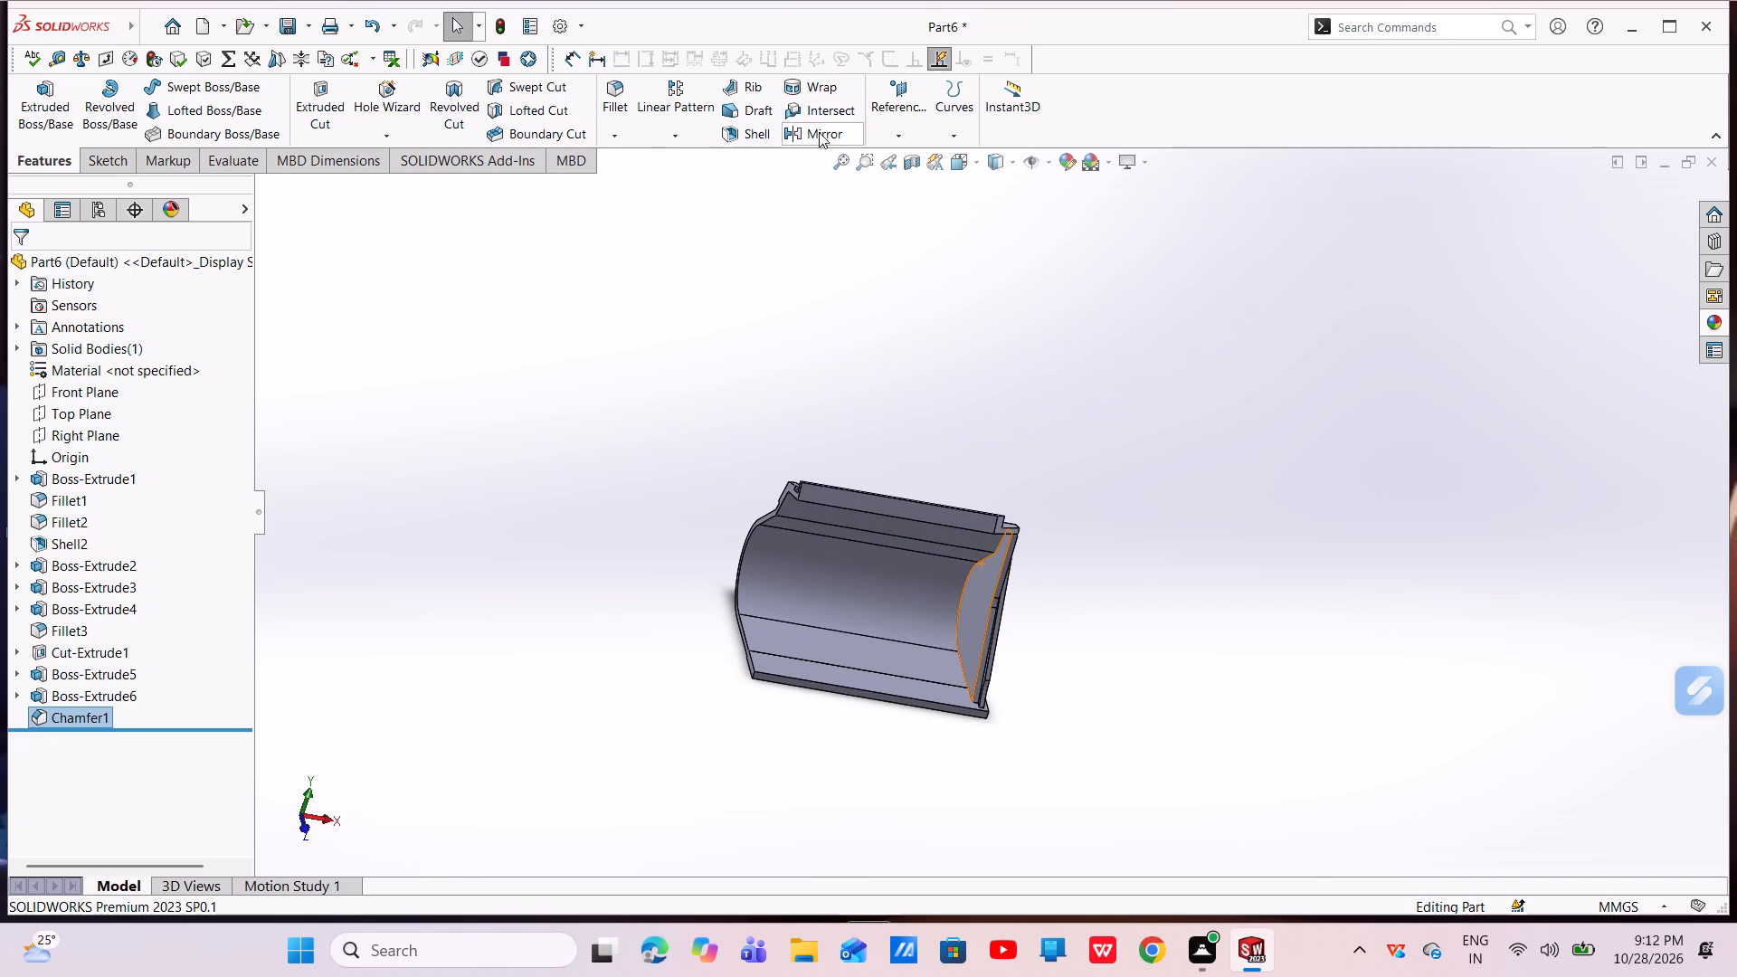
pyautogui.click(819, 134)
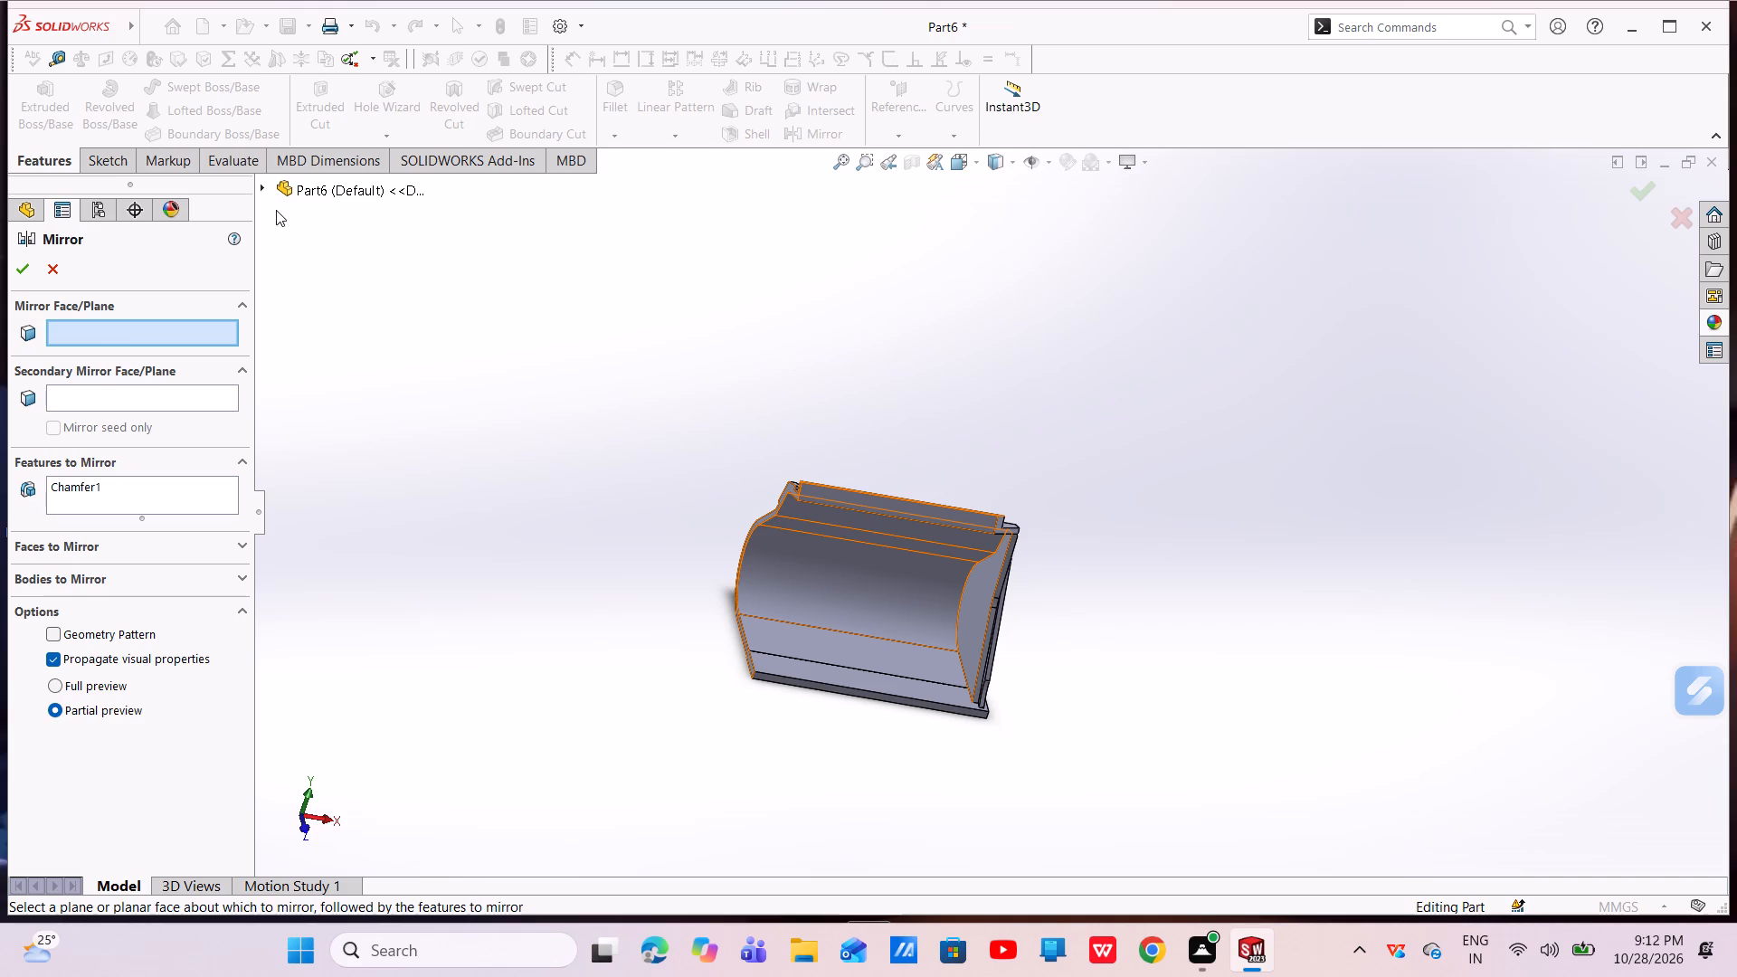
pyautogui.click(289, 188)
pyautogui.click(331, 369)
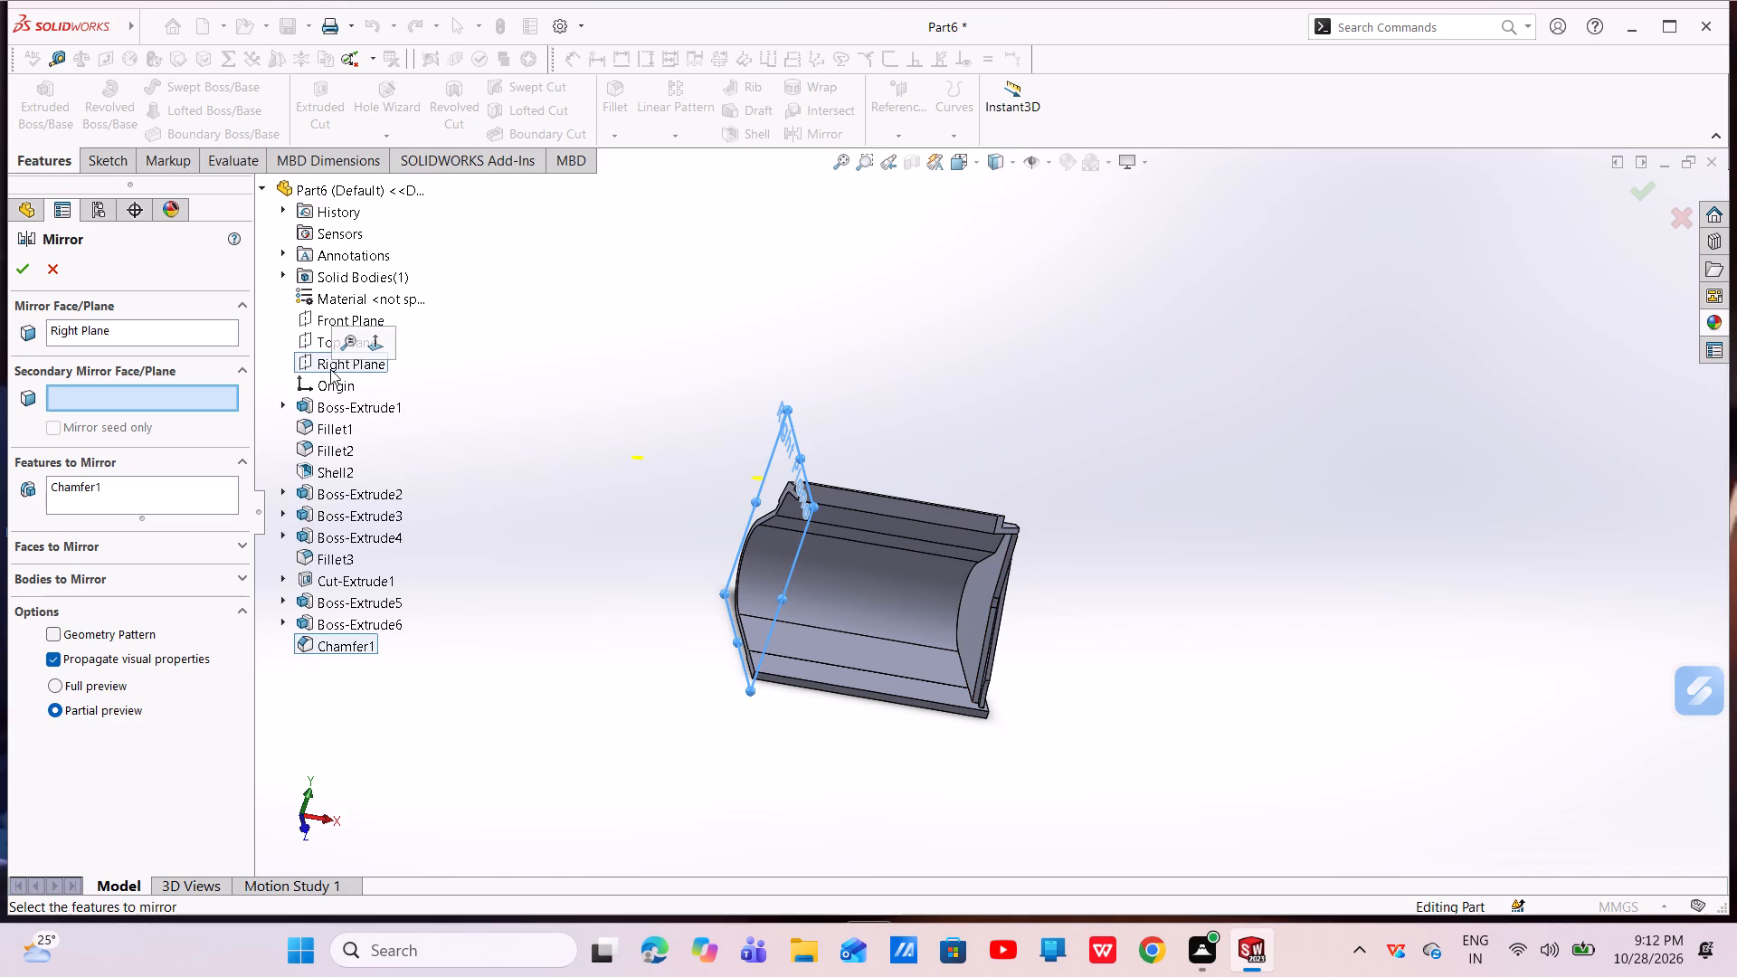
pyautogui.click(114, 494)
pyautogui.rightClick(110, 492)
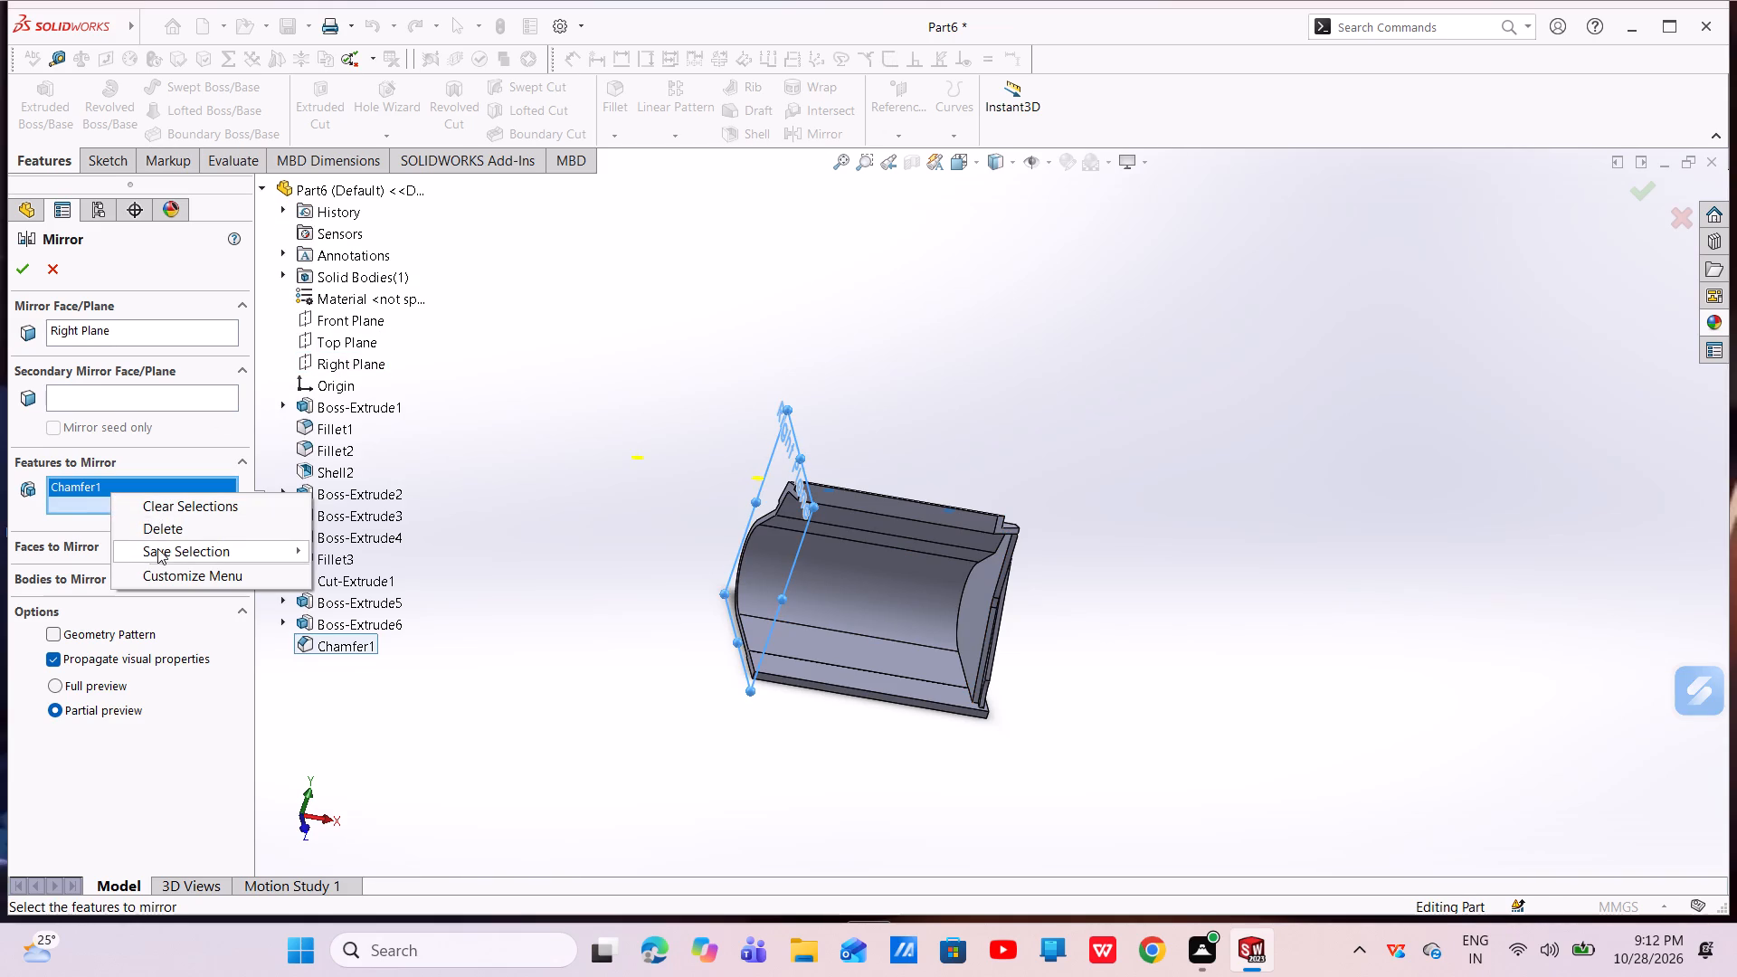
pyautogui.click(158, 549)
pyautogui.click(164, 529)
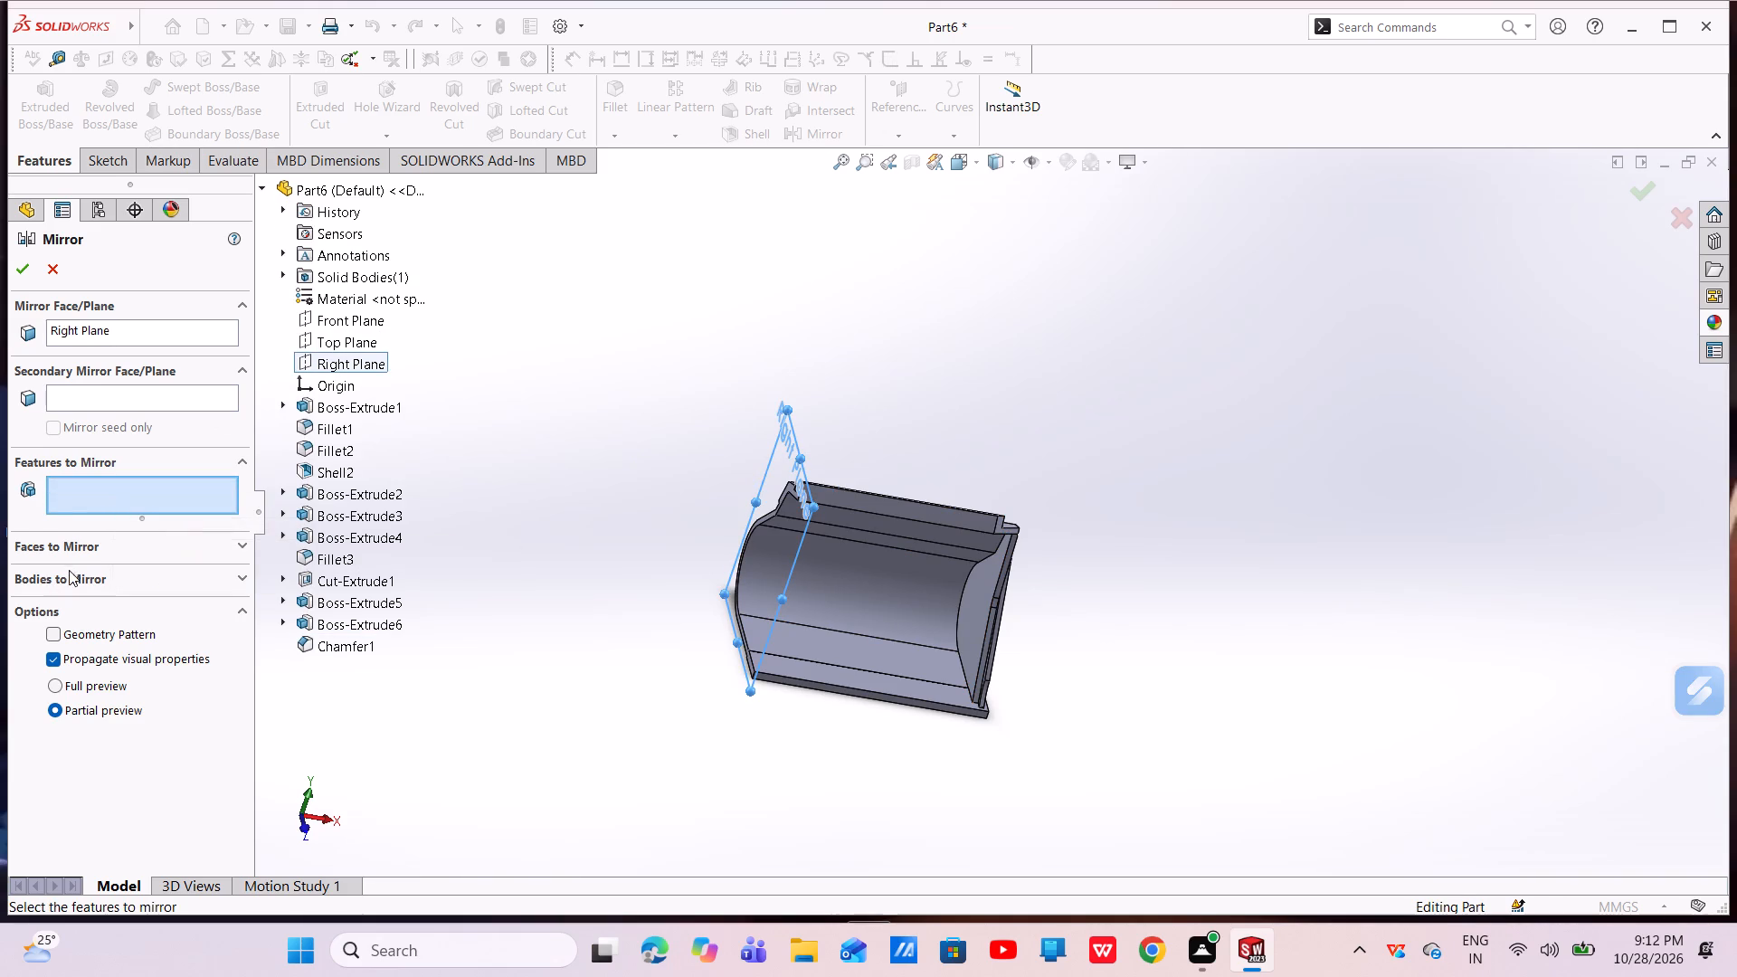
pyautogui.click(66, 575)
pyautogui.click(827, 559)
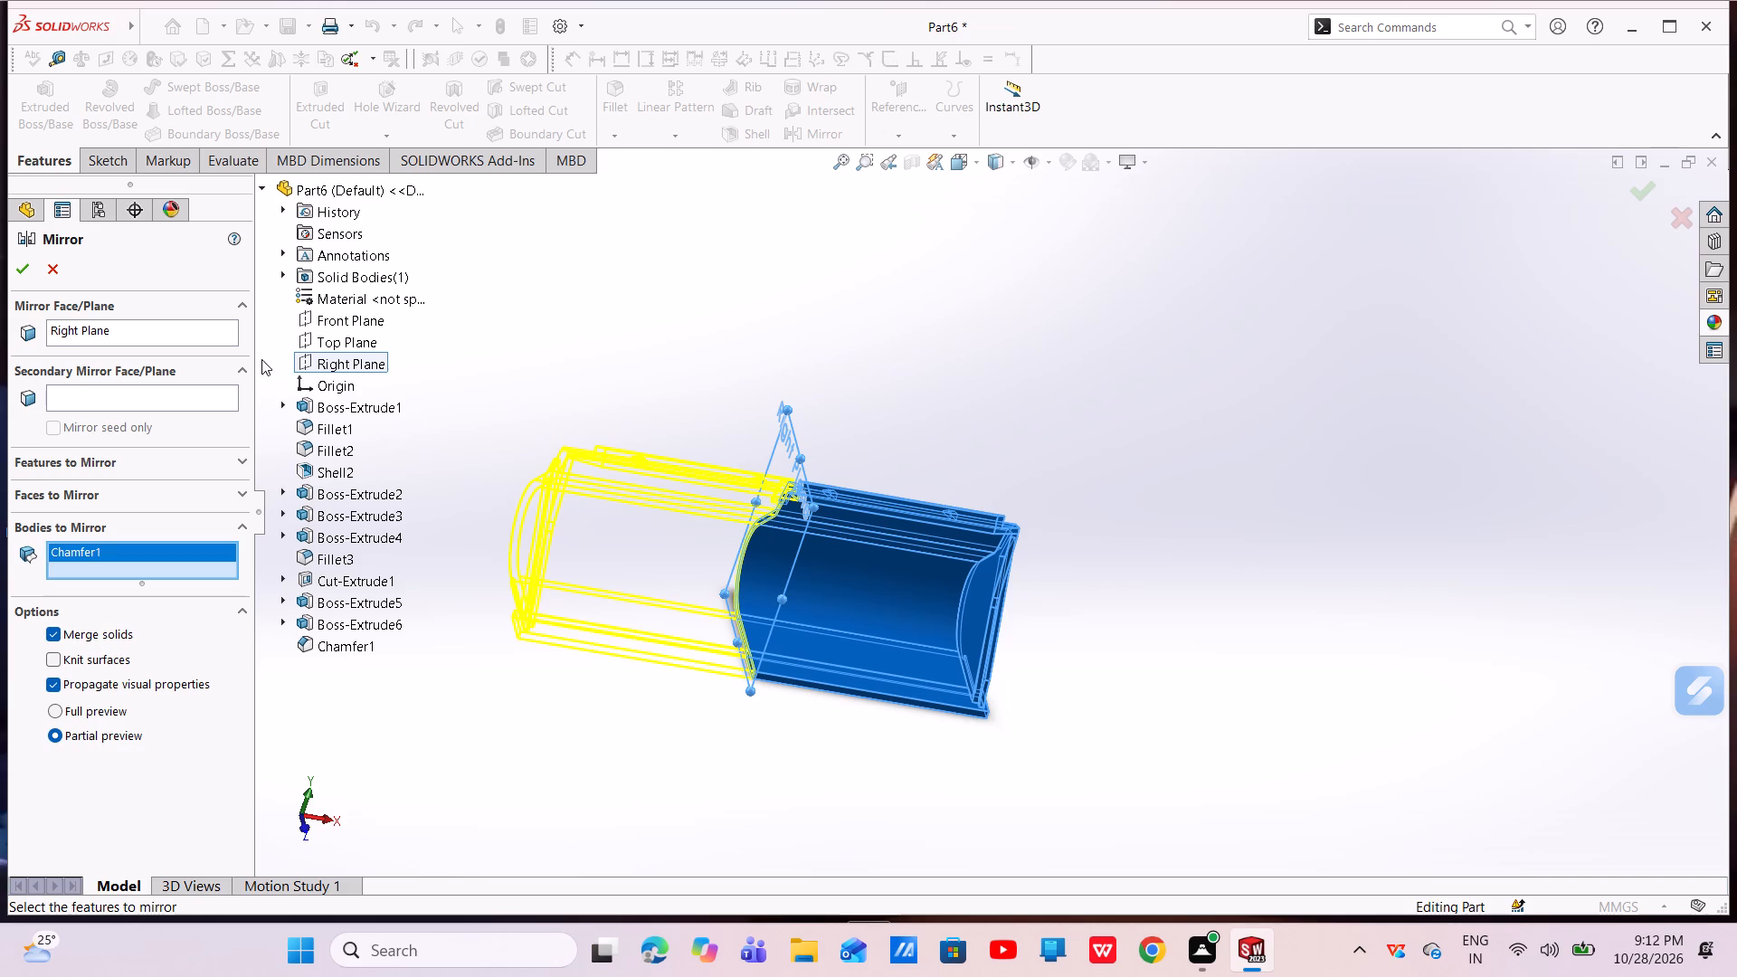
pyautogui.click(26, 280)
# Start a new sketch on the Right Plane, facing it squarely from the left side of the model.
pyautogui.scroll(2, 802, 532)
pyautogui.moveTo(802, 565); pyautogui.dragTo(771, 733, button='middle')
pyautogui.moveTo(874, 523); pyautogui.dragTo(813, 744, button='middle')
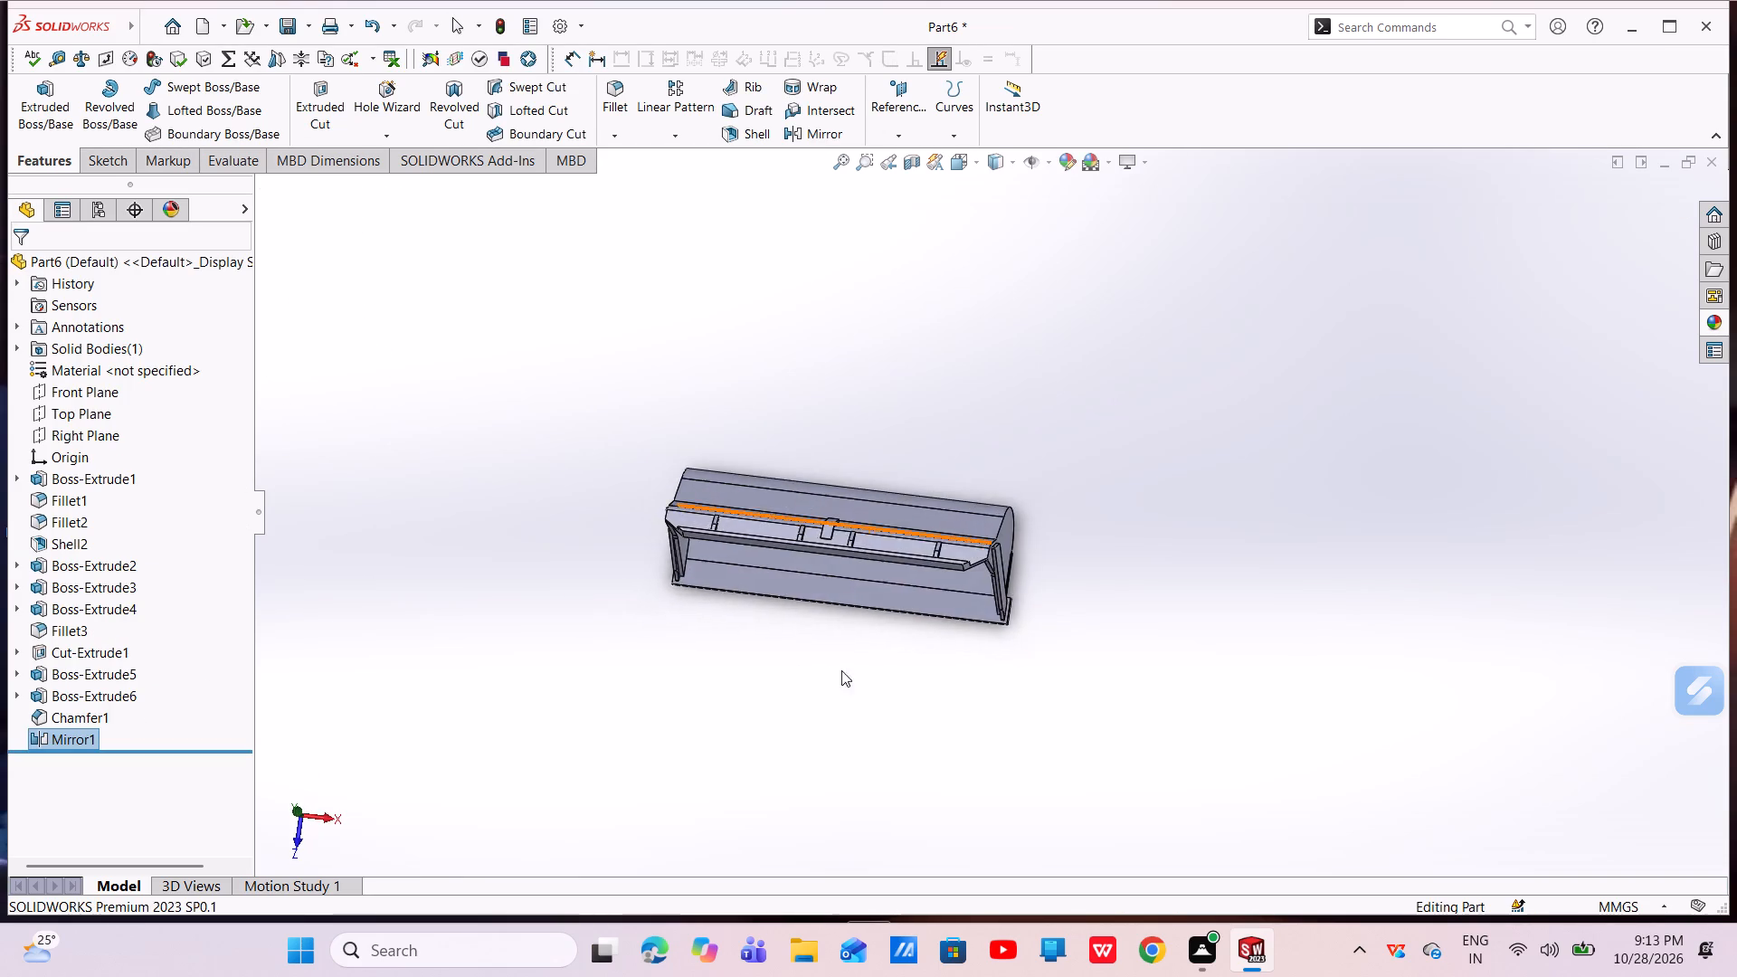
pyautogui.scroll(-7, 875, 488)
pyautogui.scroll(5, 810, 677)
pyautogui.moveTo(826, 668); pyautogui.dragTo(856, 521, button='middle')
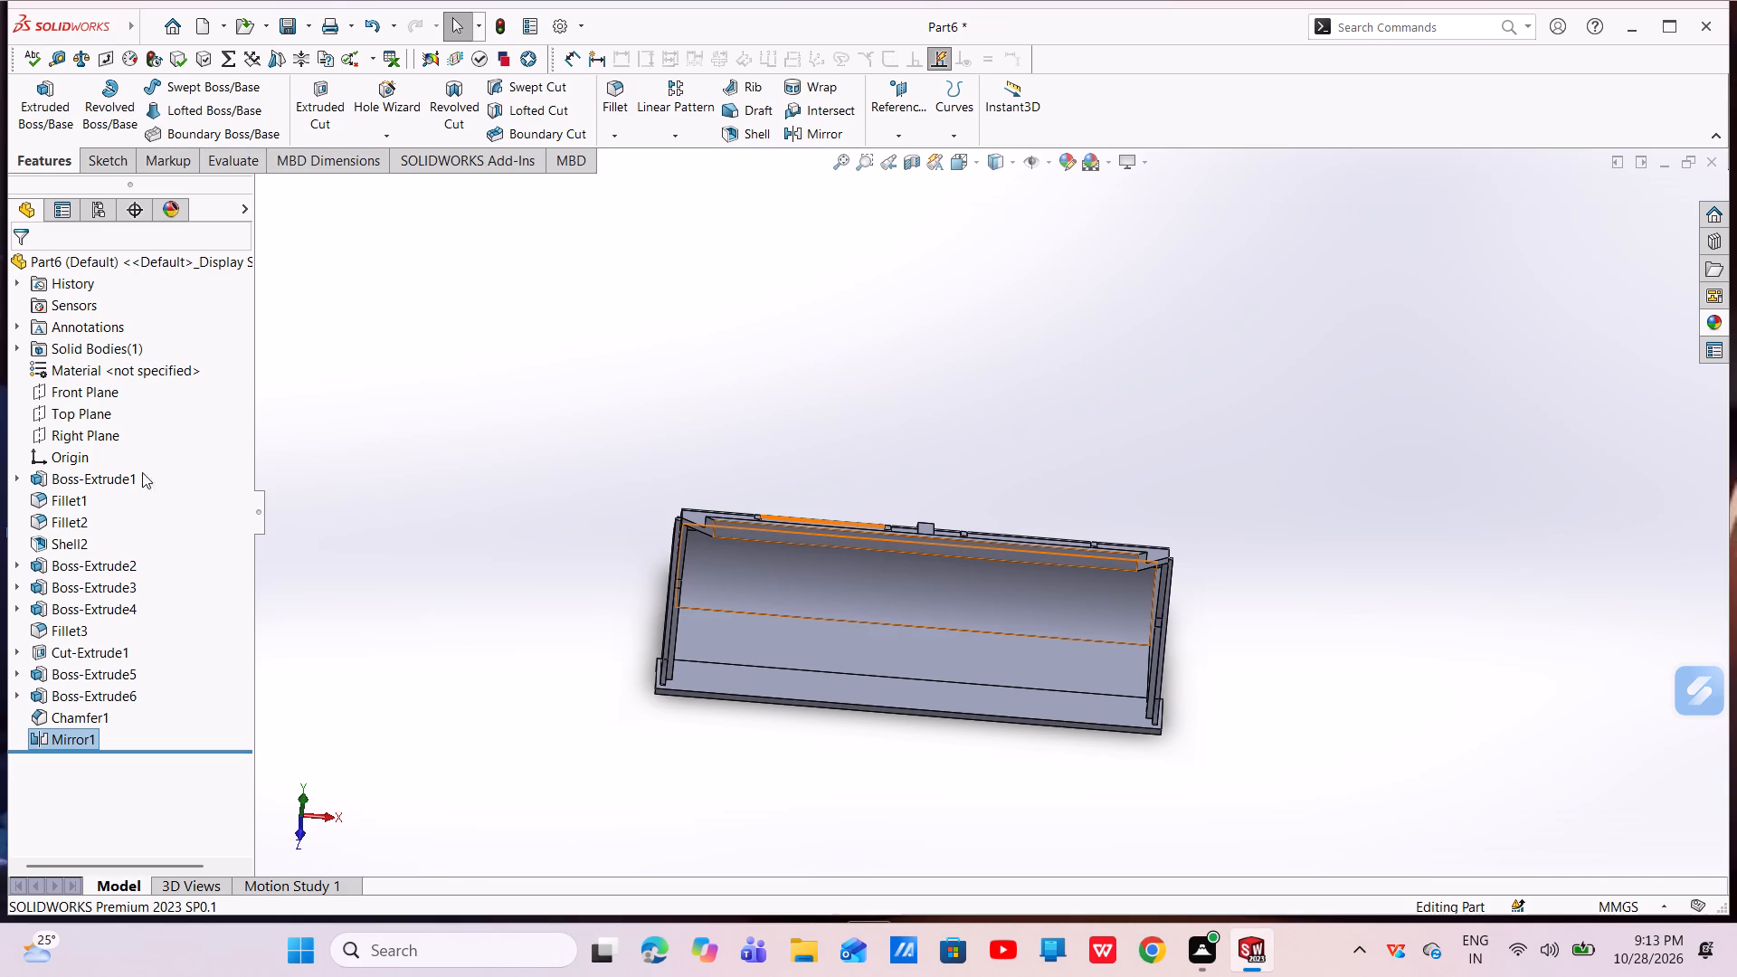
pyautogui.click(100, 441)
pyautogui.click(114, 418)
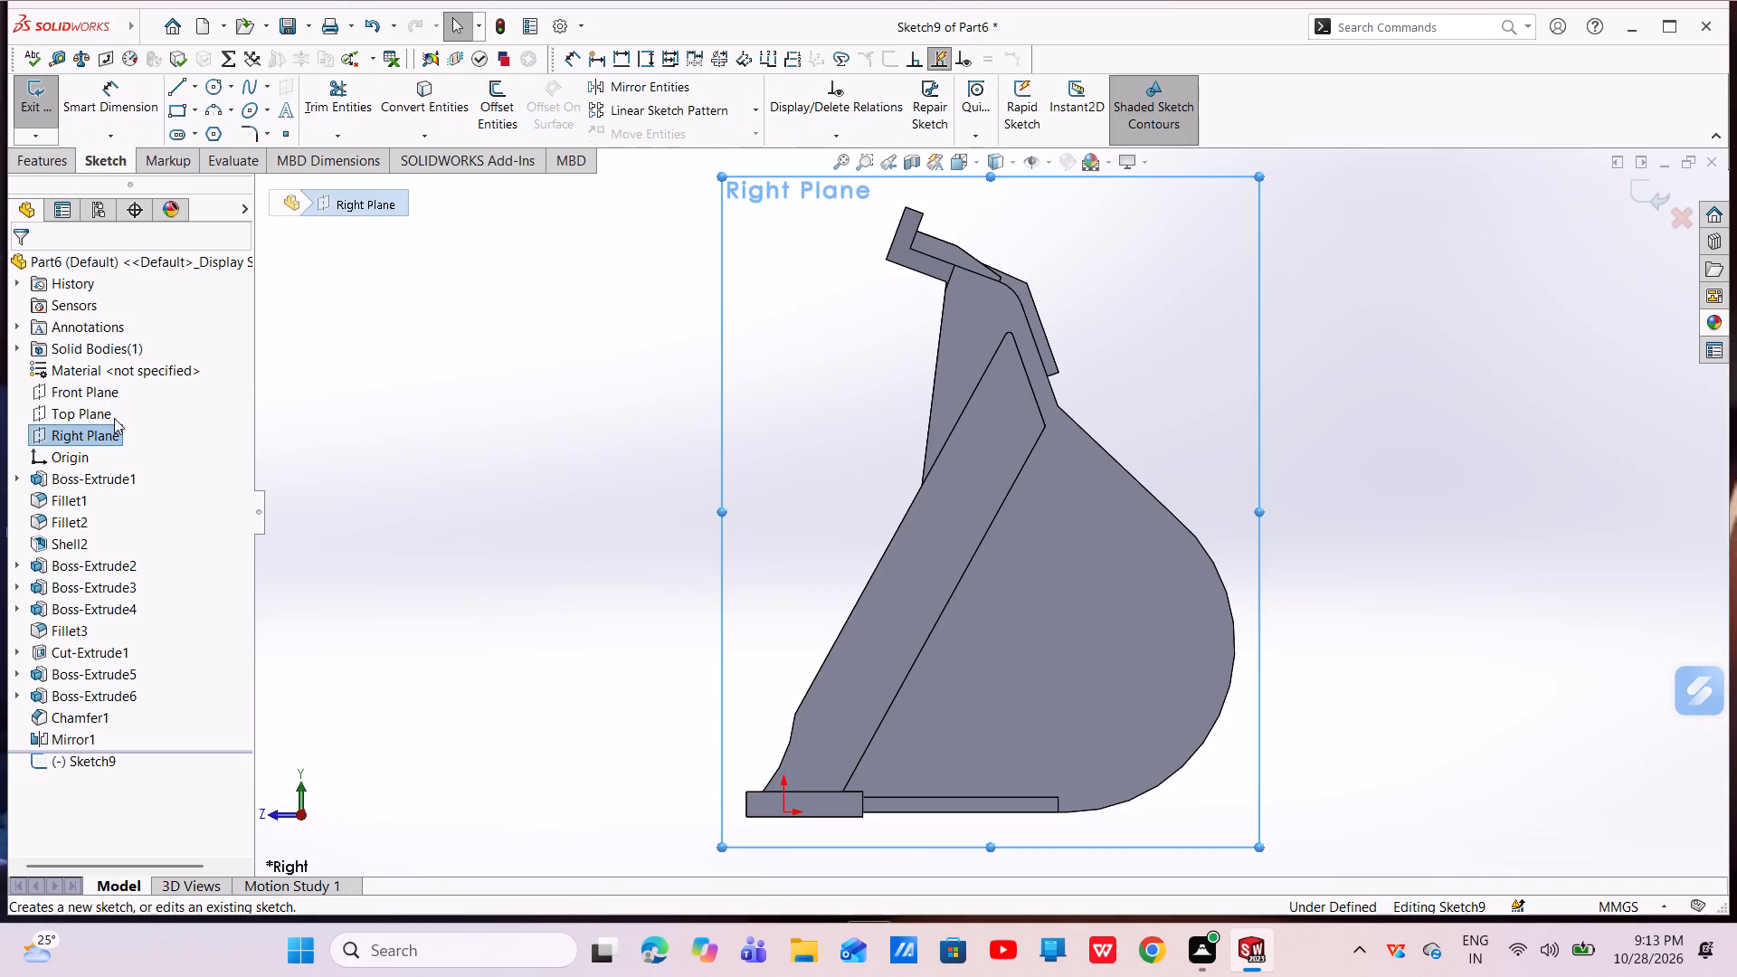
pyautogui.rightClick(139, 431)
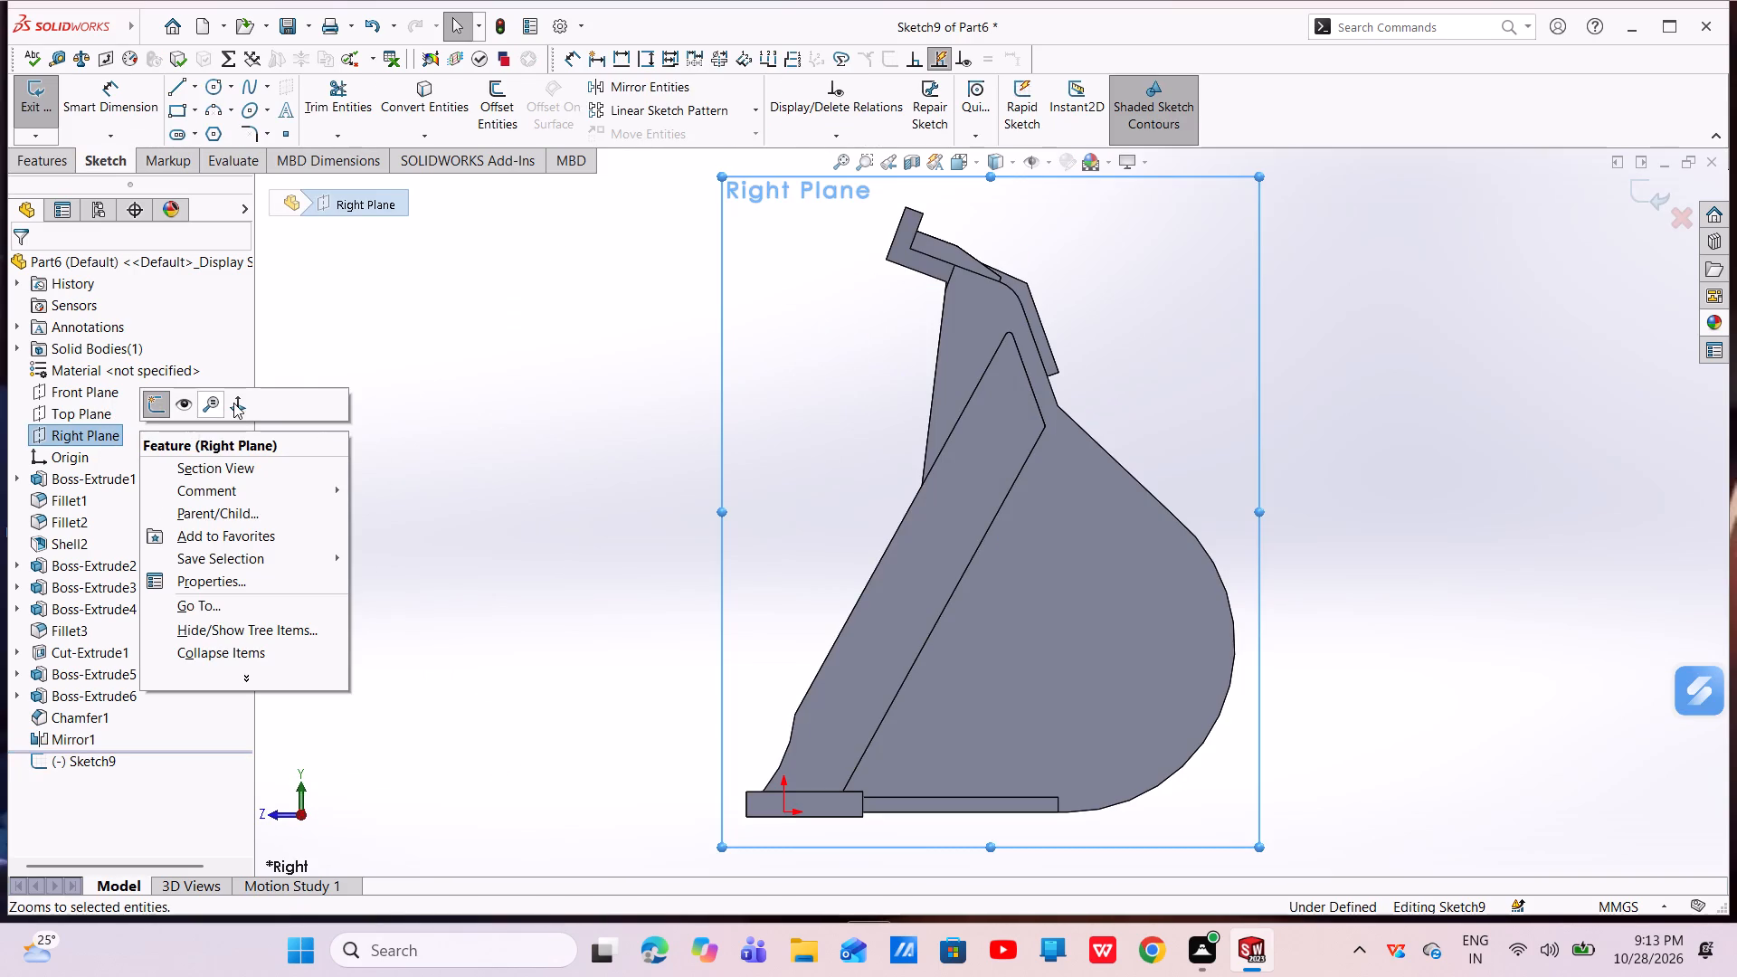
pyautogui.click(233, 402)
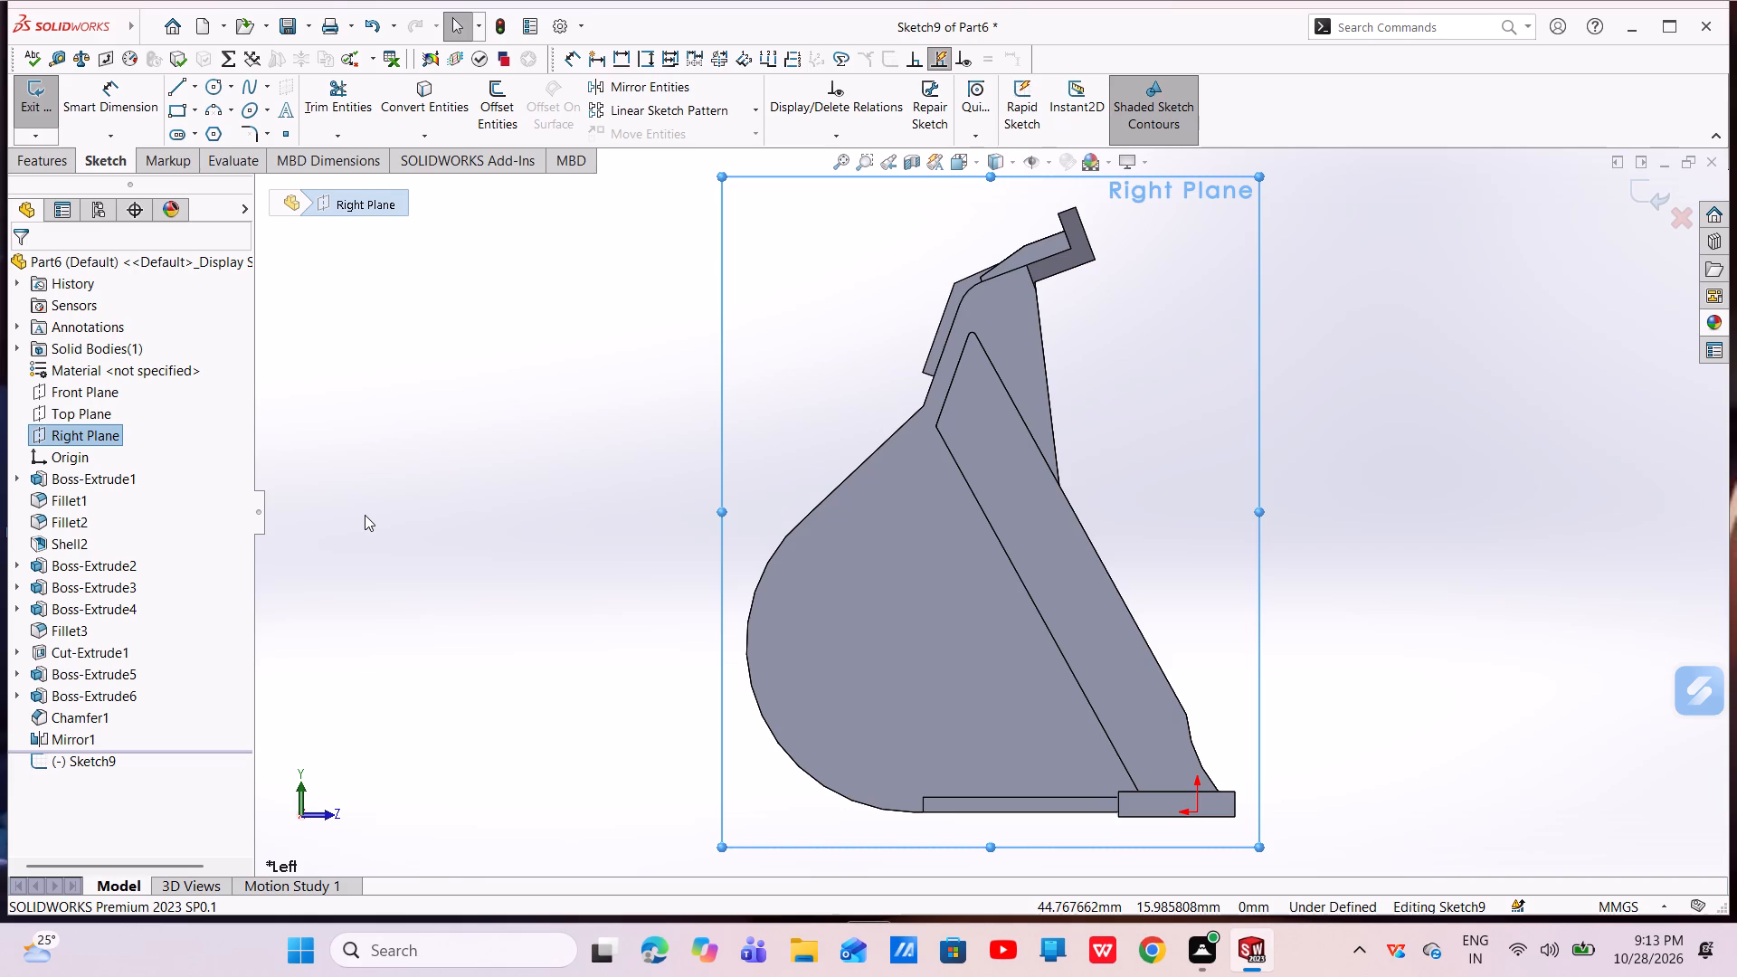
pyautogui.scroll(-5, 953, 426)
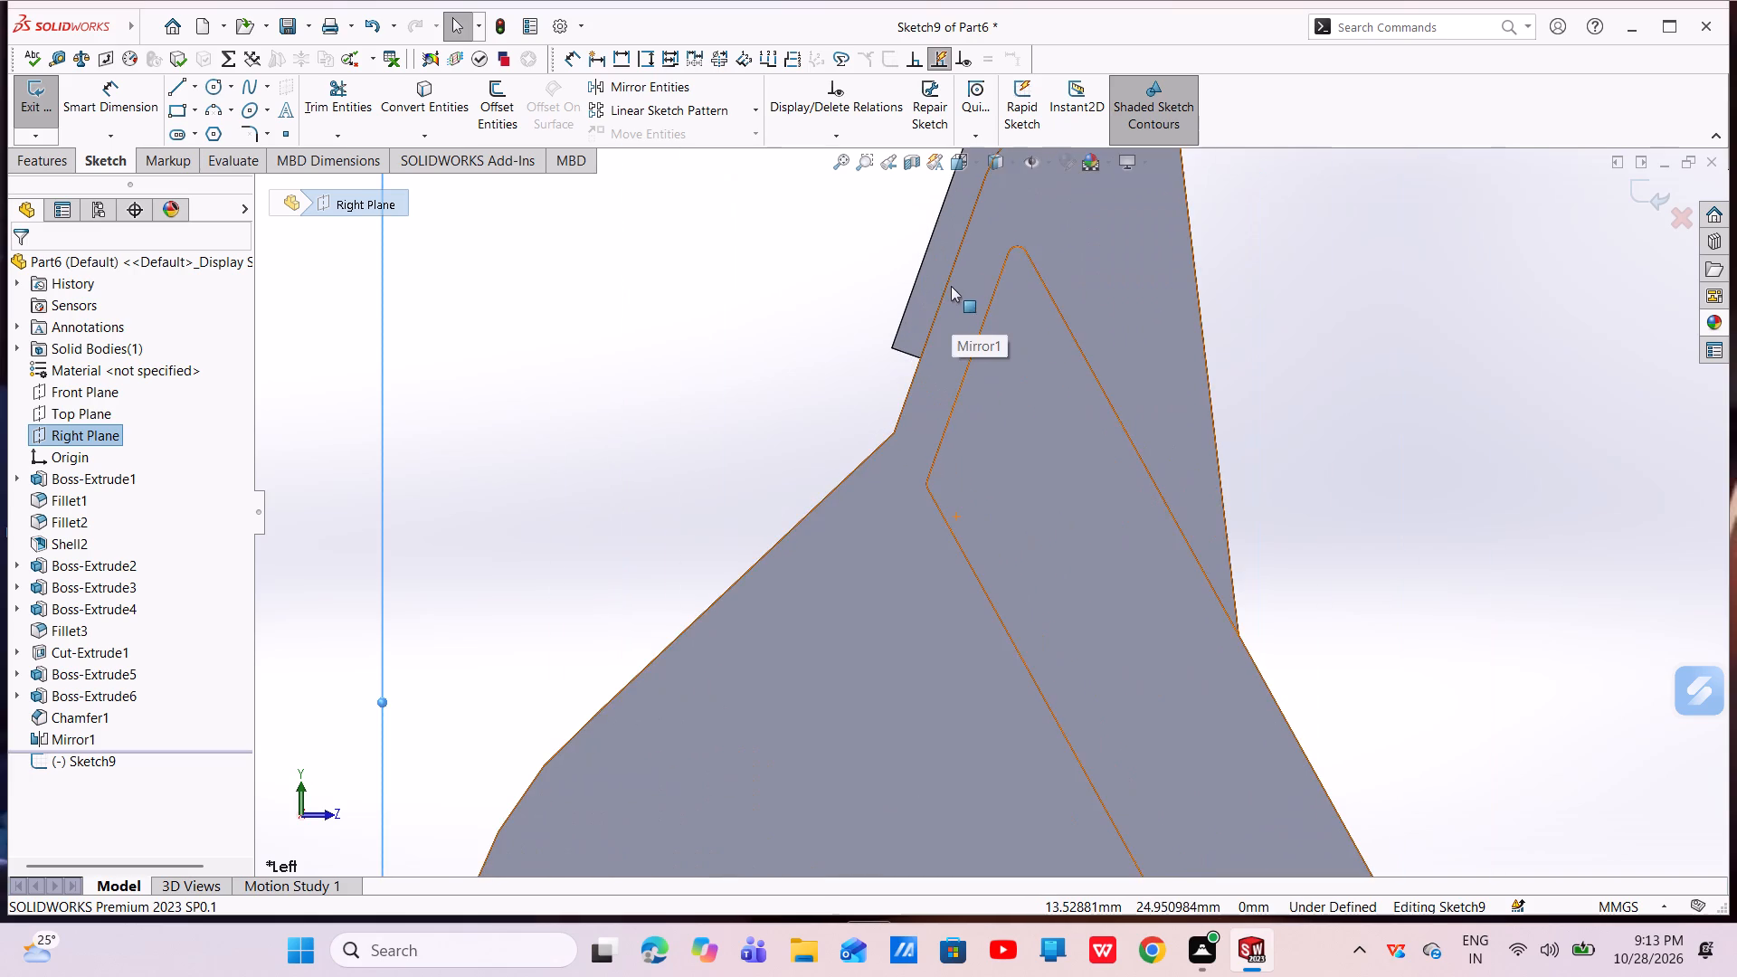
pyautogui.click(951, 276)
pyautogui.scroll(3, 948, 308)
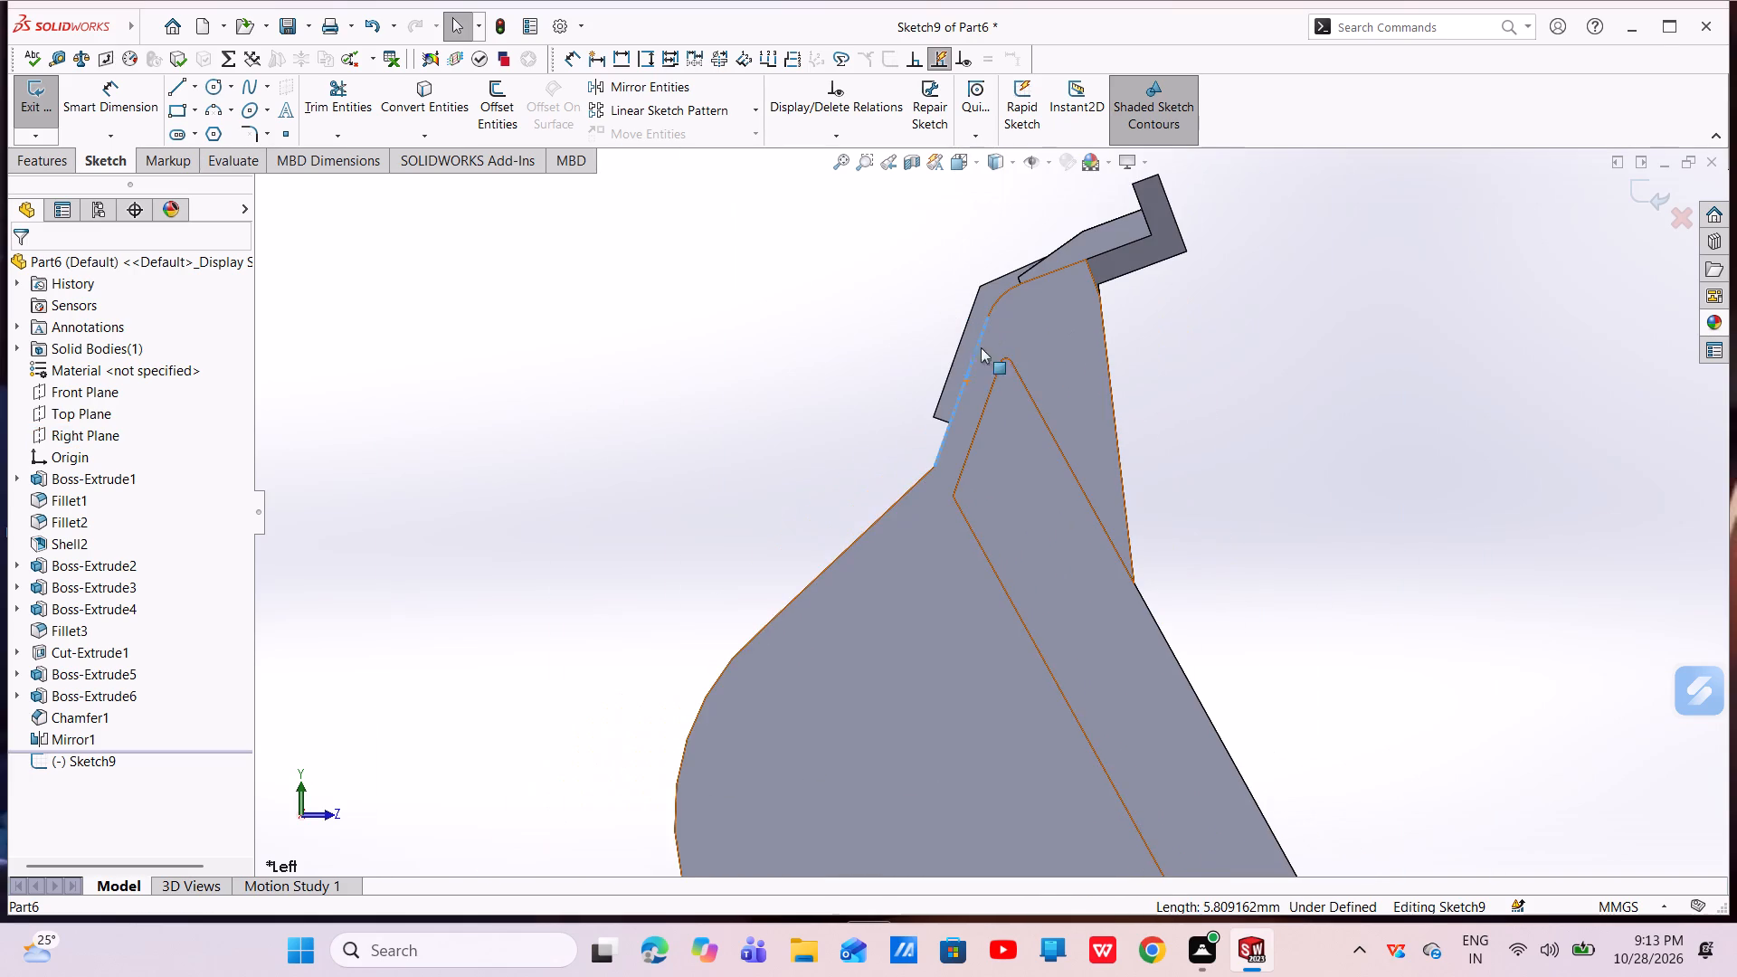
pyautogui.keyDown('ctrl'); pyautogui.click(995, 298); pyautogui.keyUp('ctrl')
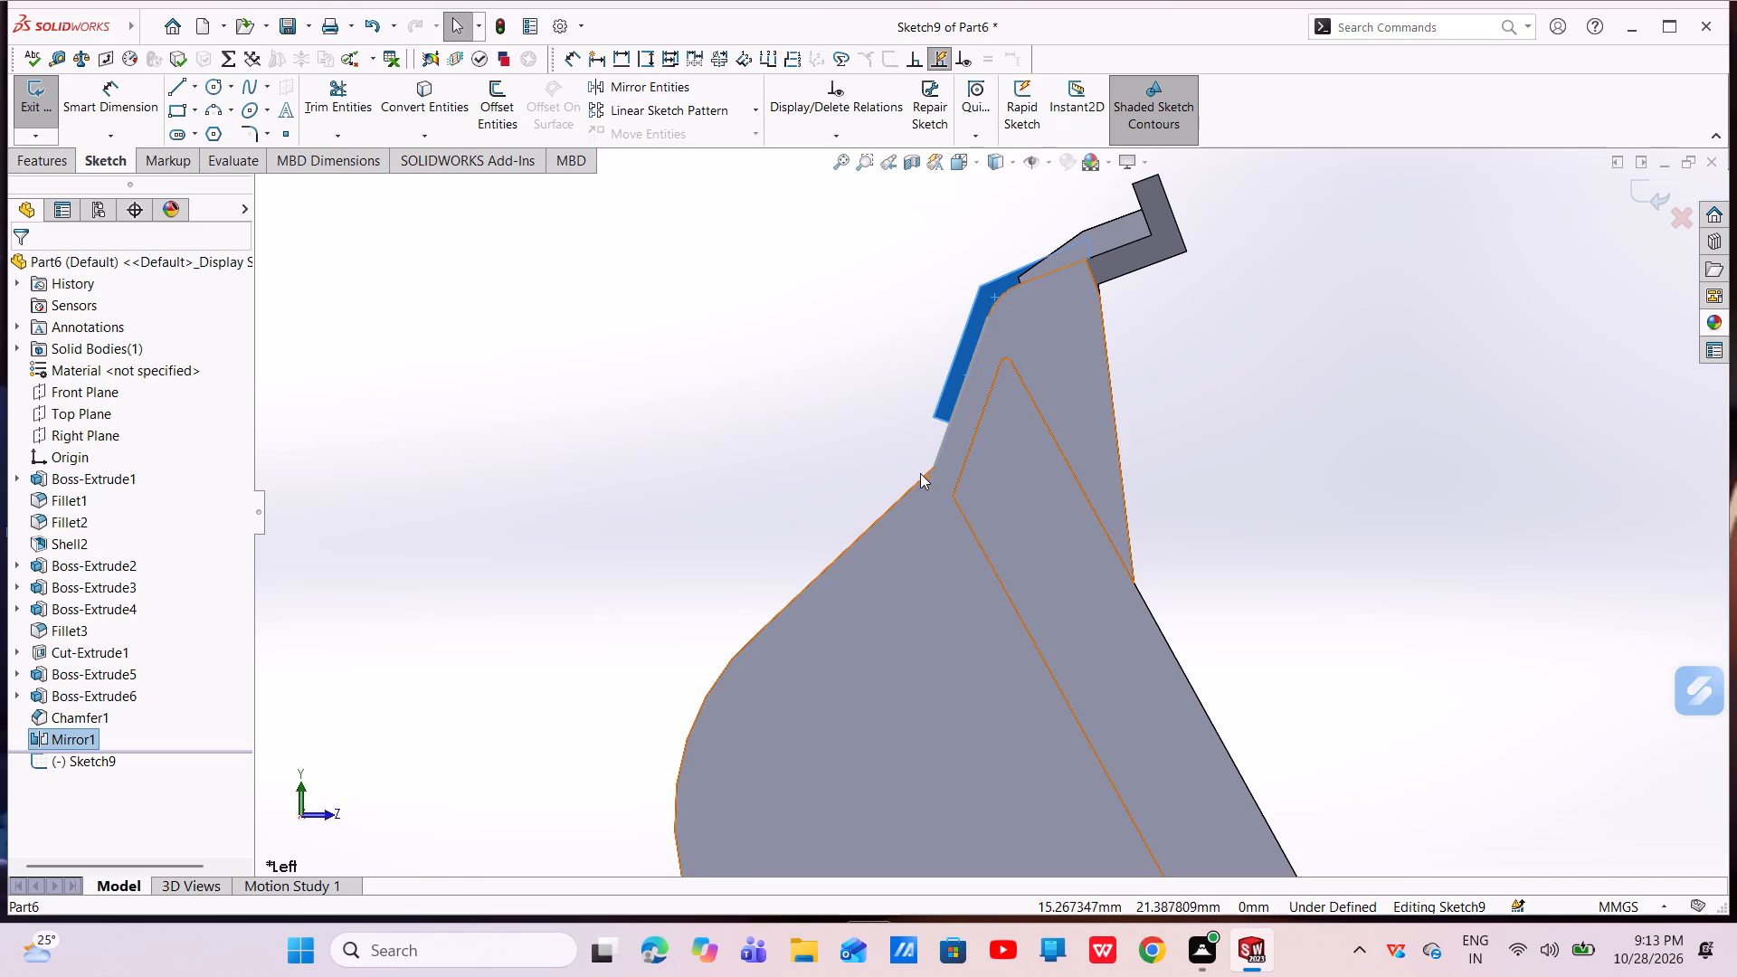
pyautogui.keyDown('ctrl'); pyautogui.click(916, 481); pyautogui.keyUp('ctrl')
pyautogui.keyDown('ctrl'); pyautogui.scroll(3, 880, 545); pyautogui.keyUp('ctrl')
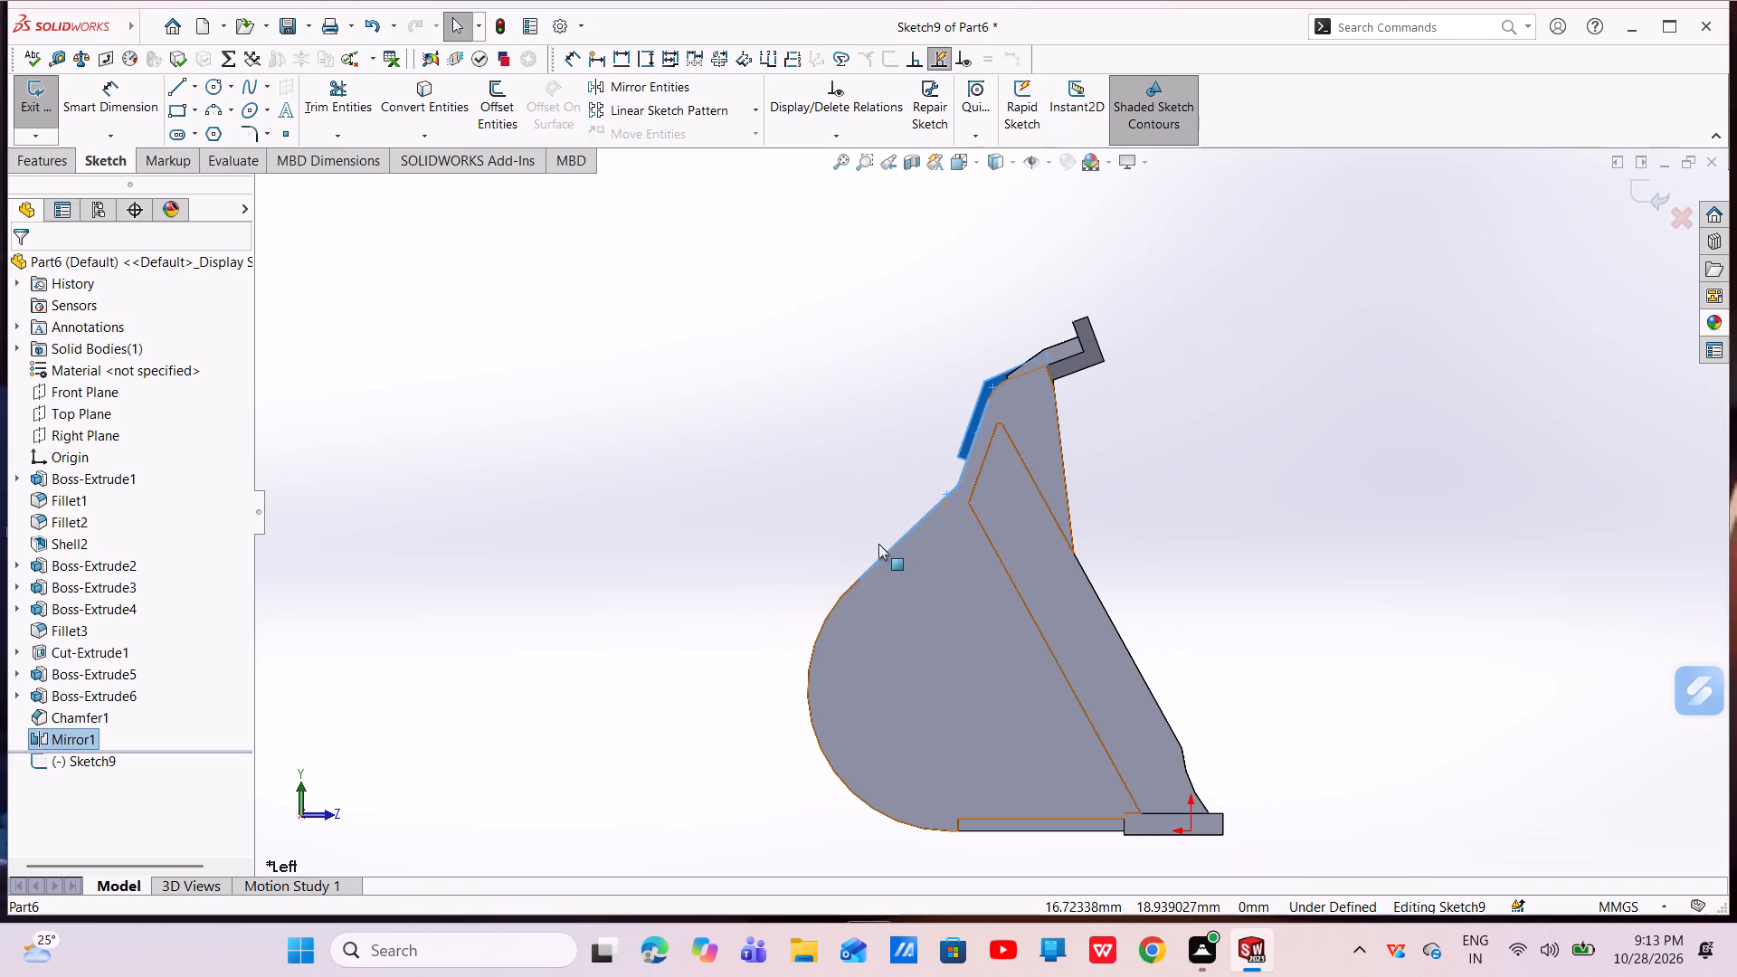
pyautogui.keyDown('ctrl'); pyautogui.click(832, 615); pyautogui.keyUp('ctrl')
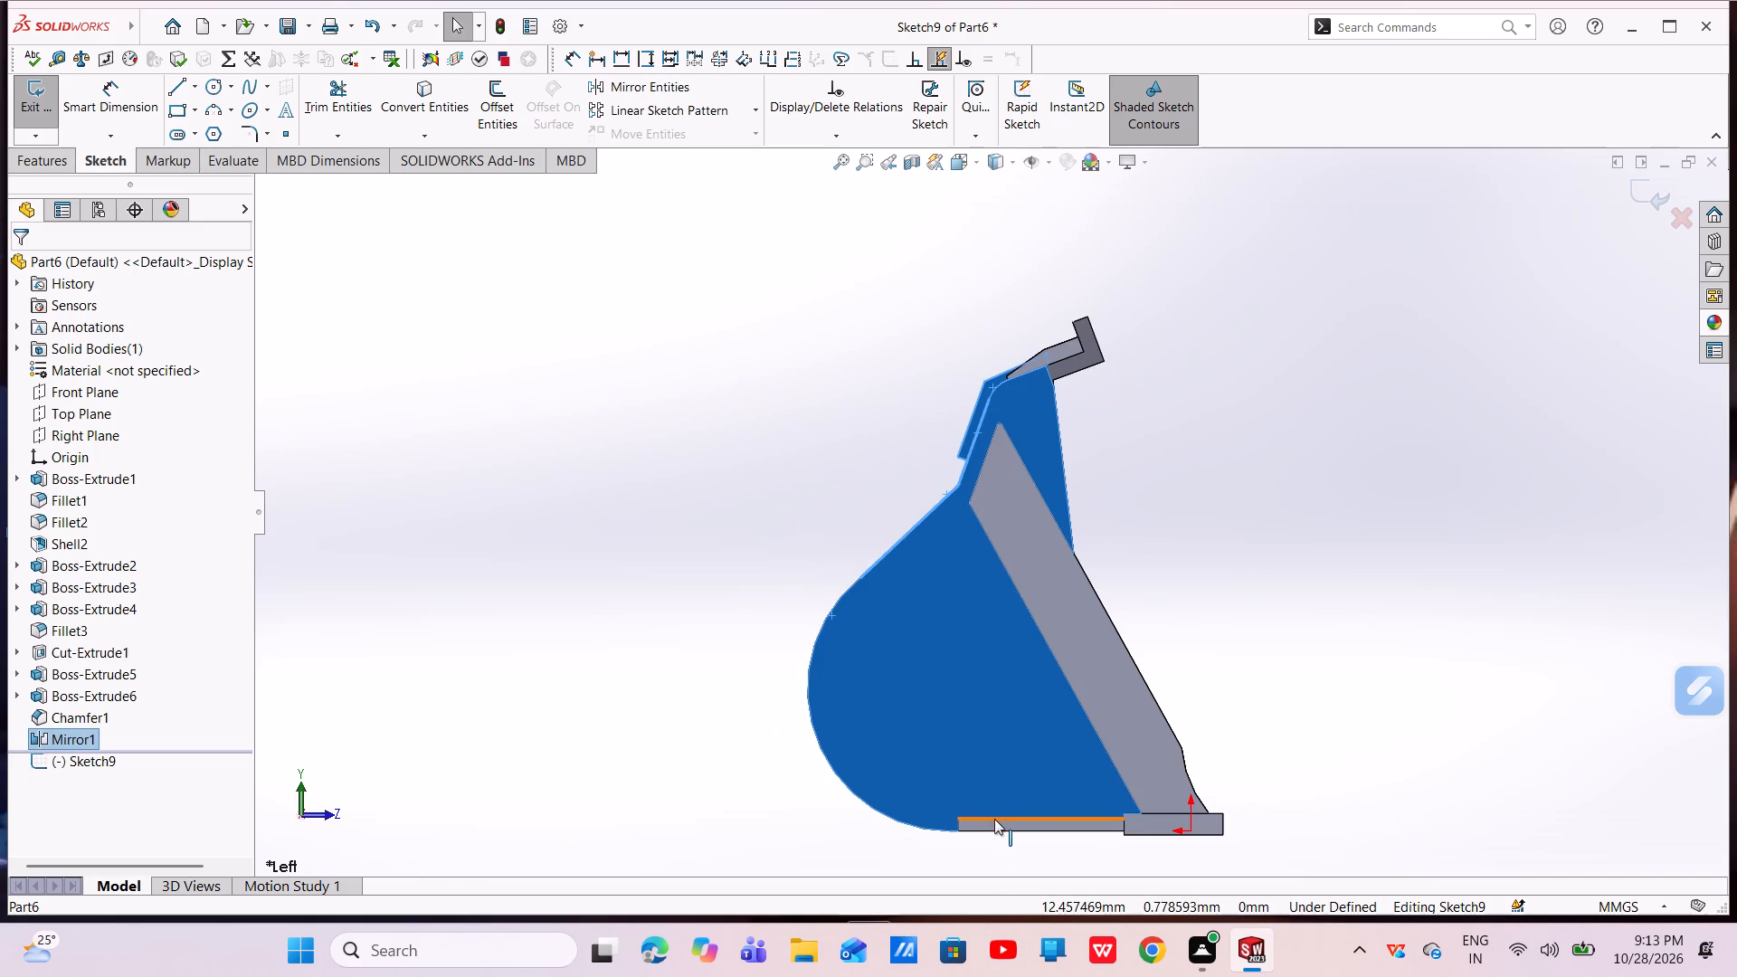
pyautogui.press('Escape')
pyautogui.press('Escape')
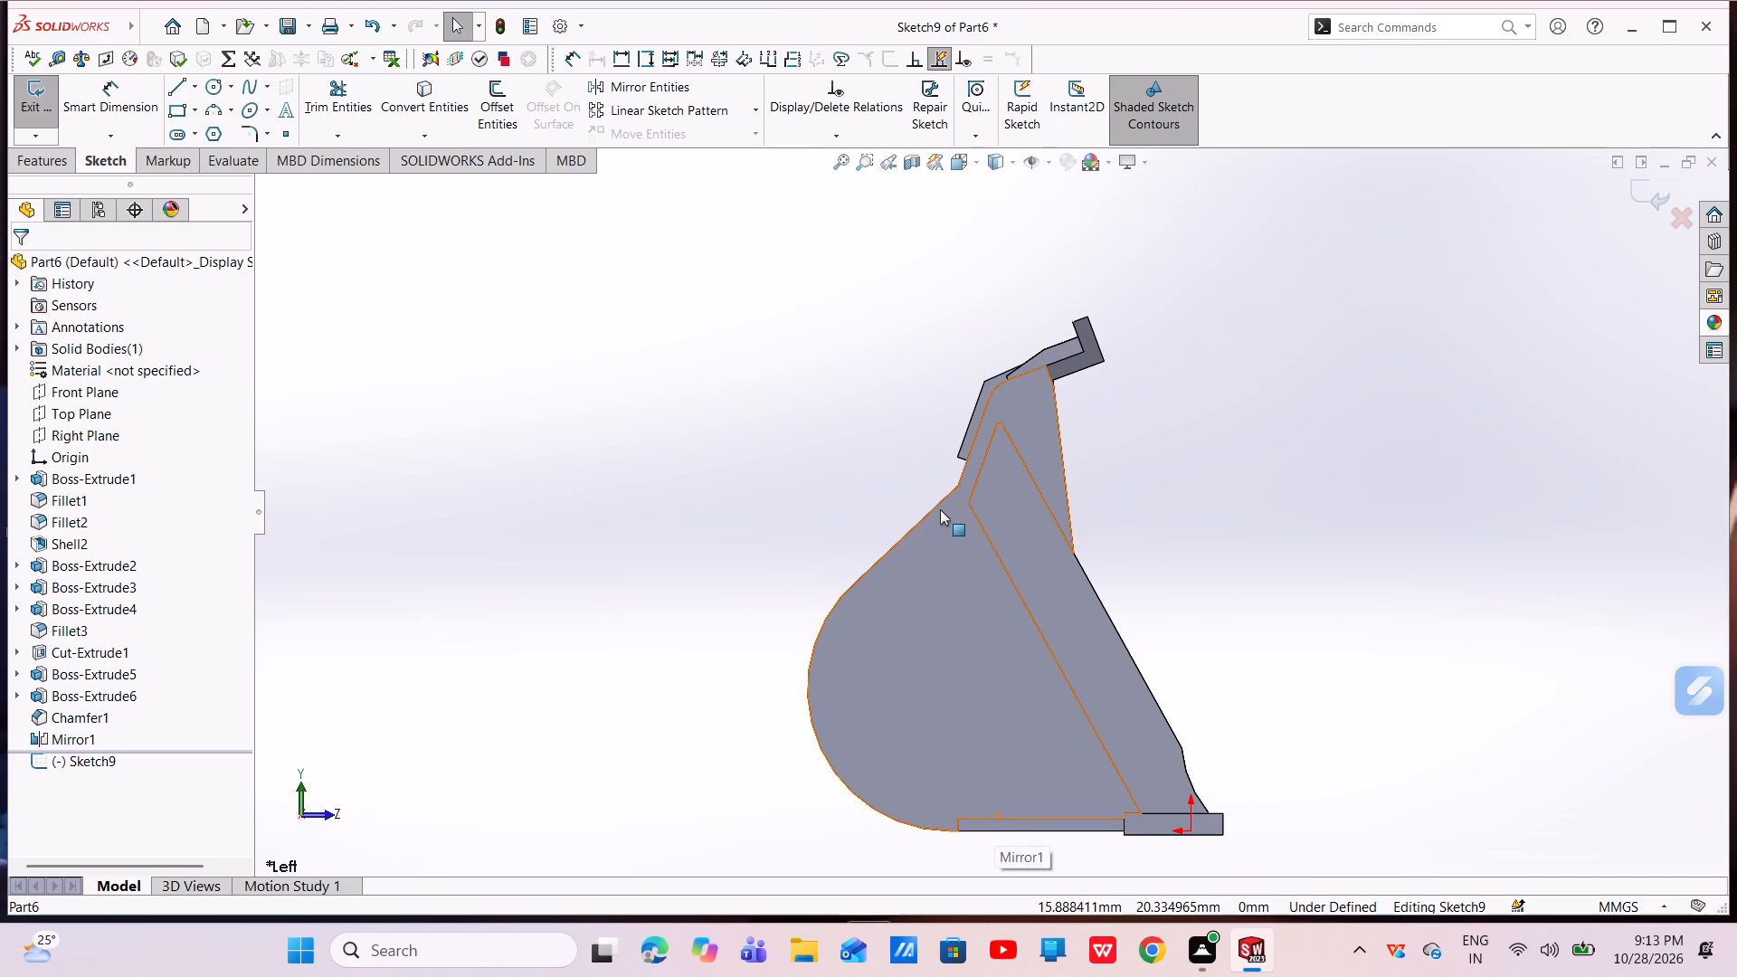
# Convert the bucket's outer profile edges into sketch entities: upper back edge, sloped back edge, large rear arc and bottom edges including the short segment.
pyautogui.click(937, 508)
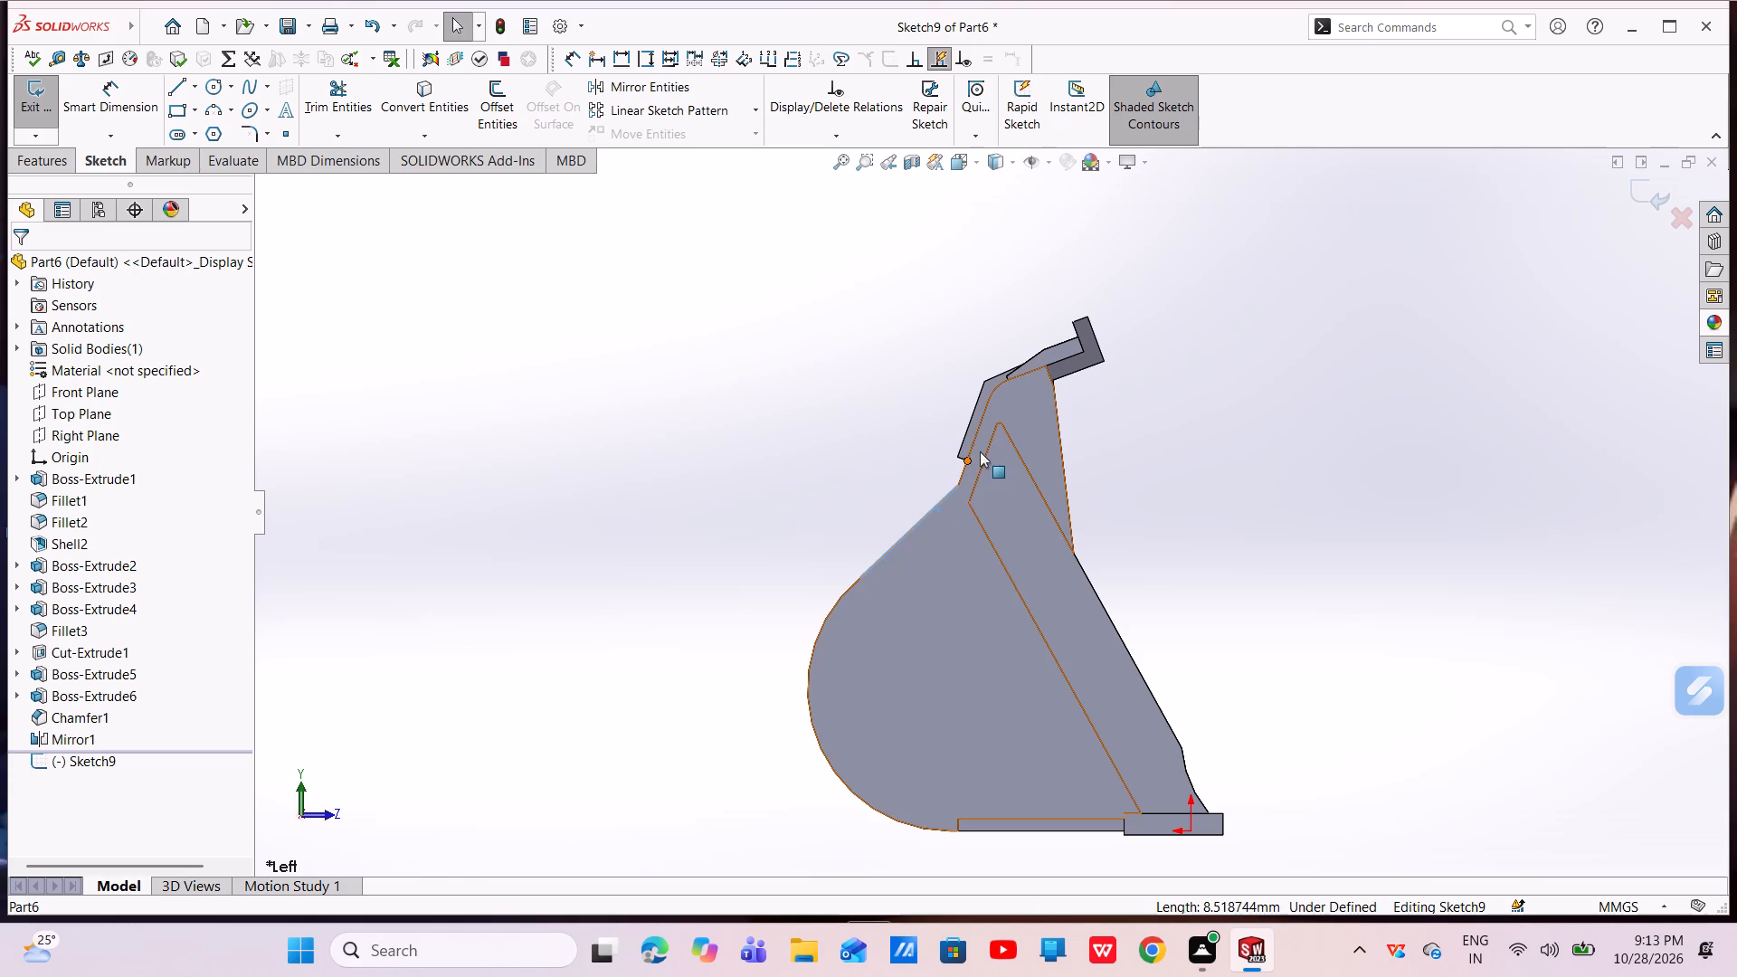
pyautogui.keyDown('ctrl'); pyautogui.click(974, 438); pyautogui.keyUp('ctrl')
pyautogui.keyDown('ctrl'); pyautogui.scroll(-5, 967, 463); pyautogui.keyUp('ctrl')
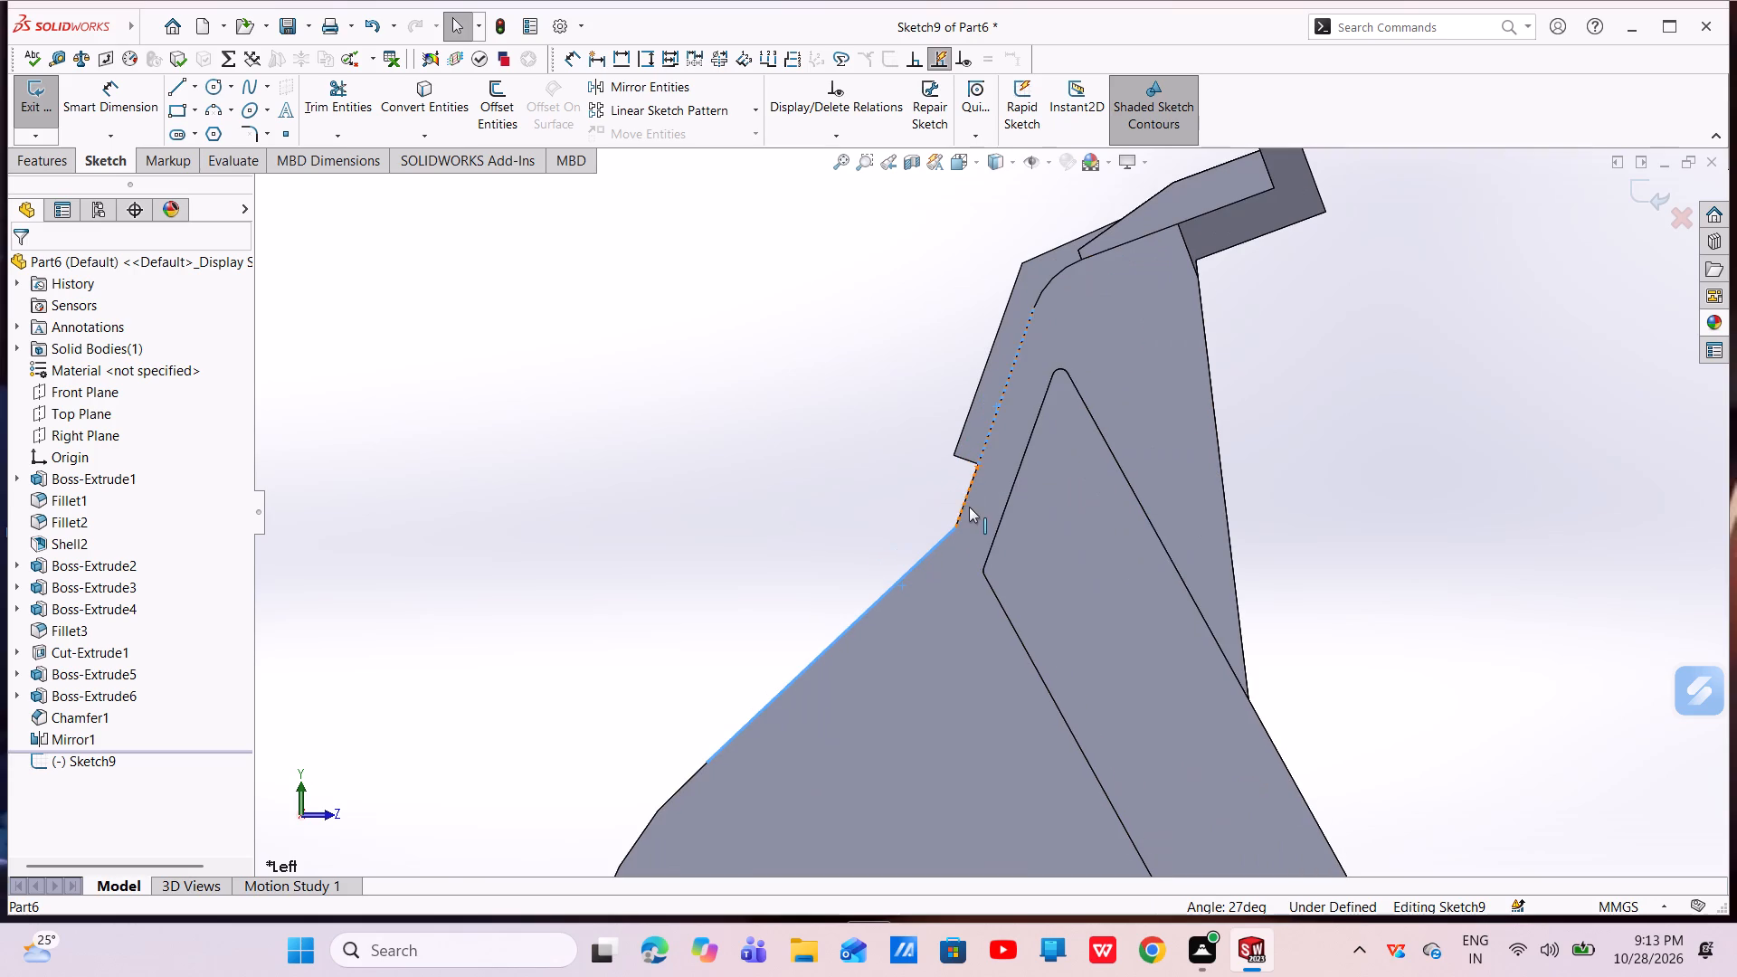
pyautogui.keyDown('ctrl'); pyautogui.click(966, 491); pyautogui.keyUp('ctrl')
pyautogui.keyDown('ctrl'); pyautogui.scroll(4, 906, 606); pyautogui.keyUp('ctrl')
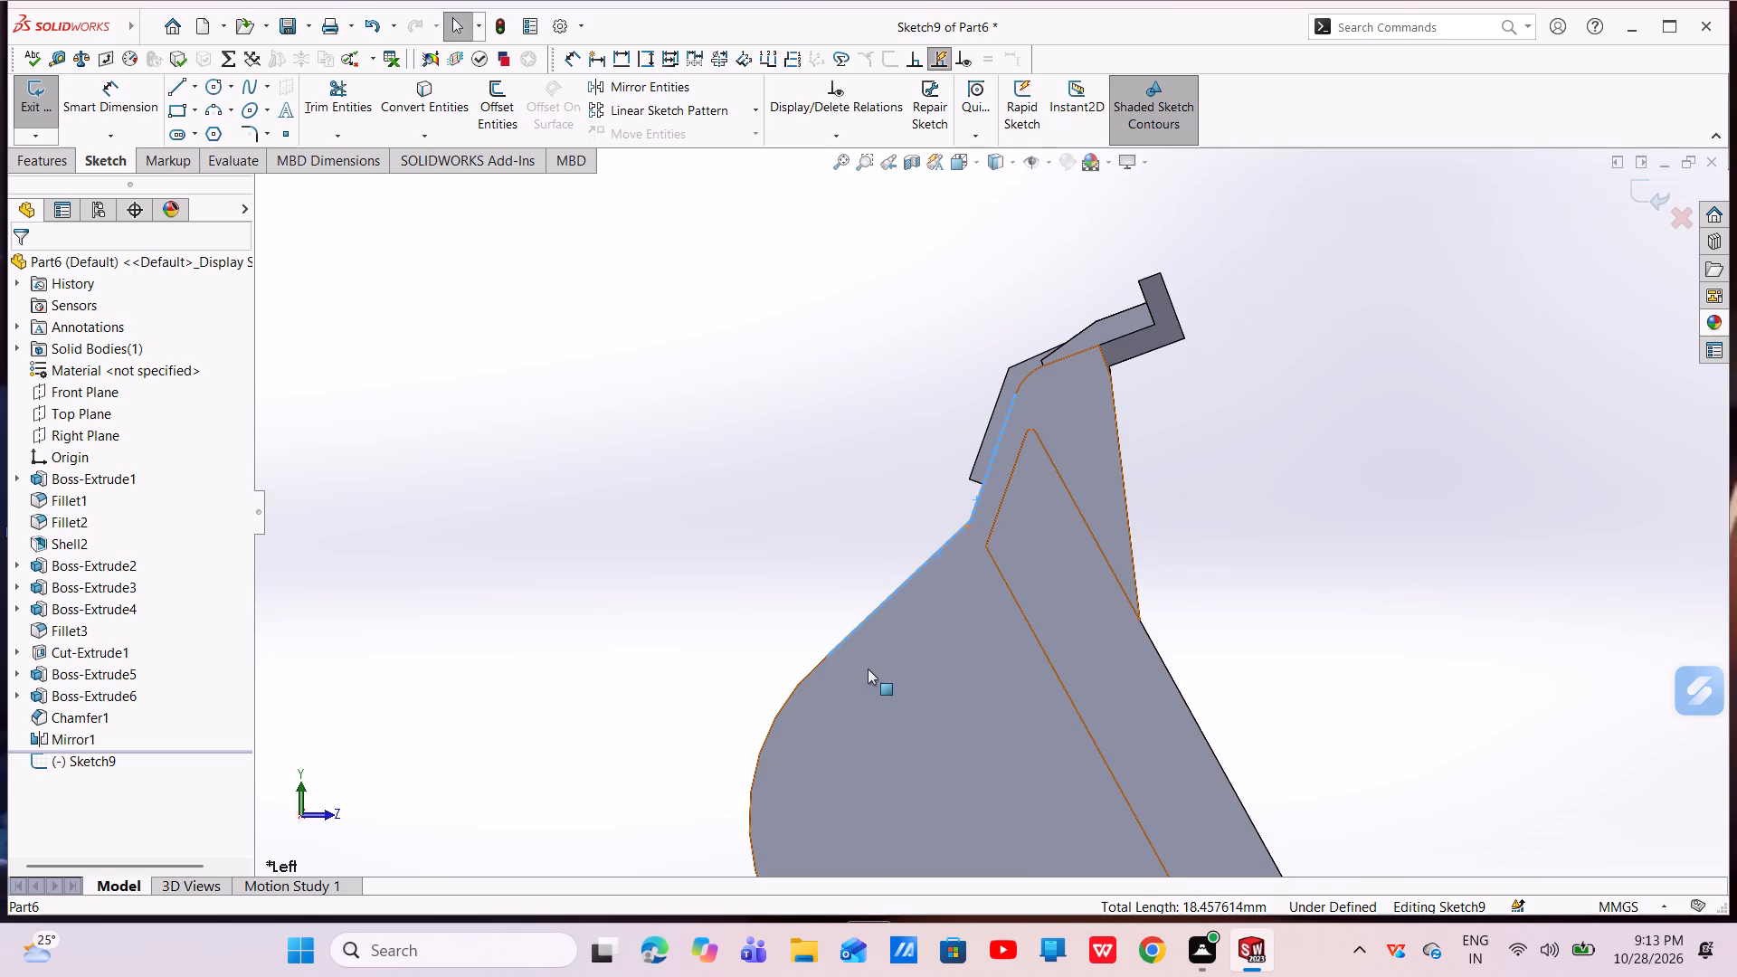
pyautogui.keyDown('ctrl'); pyautogui.click(832, 654); pyautogui.keyUp('ctrl')
pyautogui.keyDown('ctrl'); pyautogui.scroll(4, 832, 654); pyautogui.keyUp('ctrl')
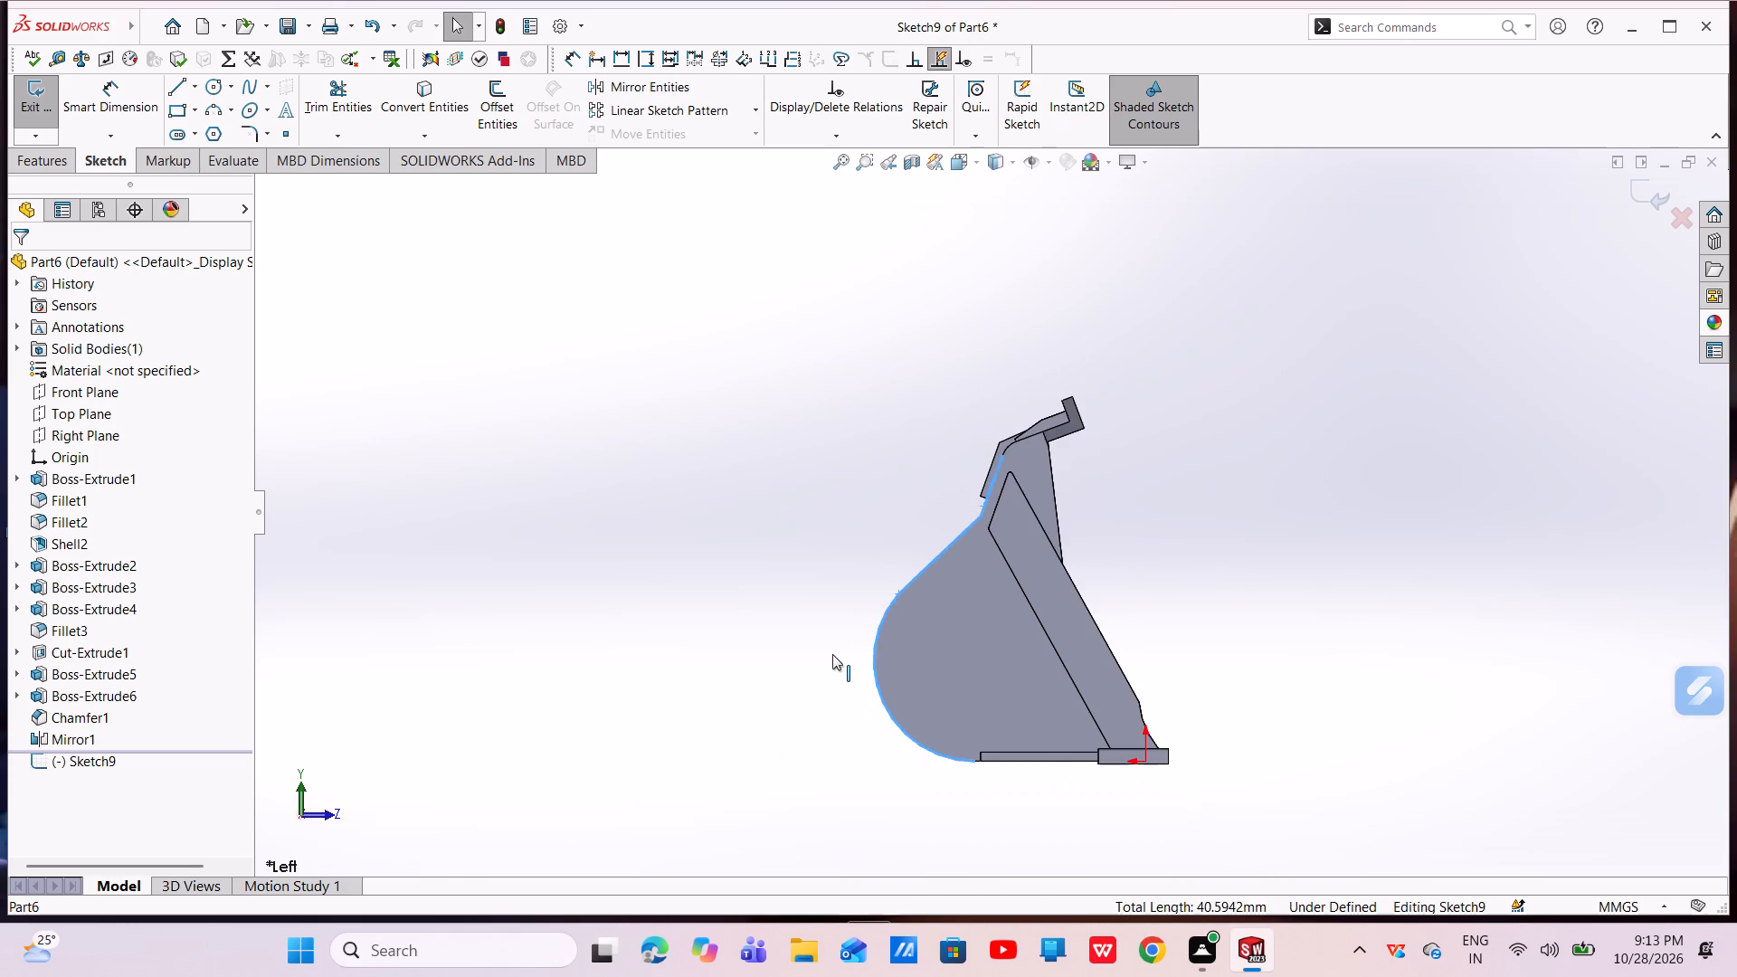
pyautogui.keyDown('ctrl'); pyautogui.scroll(-6, 1039, 701); pyautogui.keyUp('ctrl')
pyautogui.keyDown('ctrl'); pyautogui.click(953, 662); pyautogui.keyUp('ctrl')
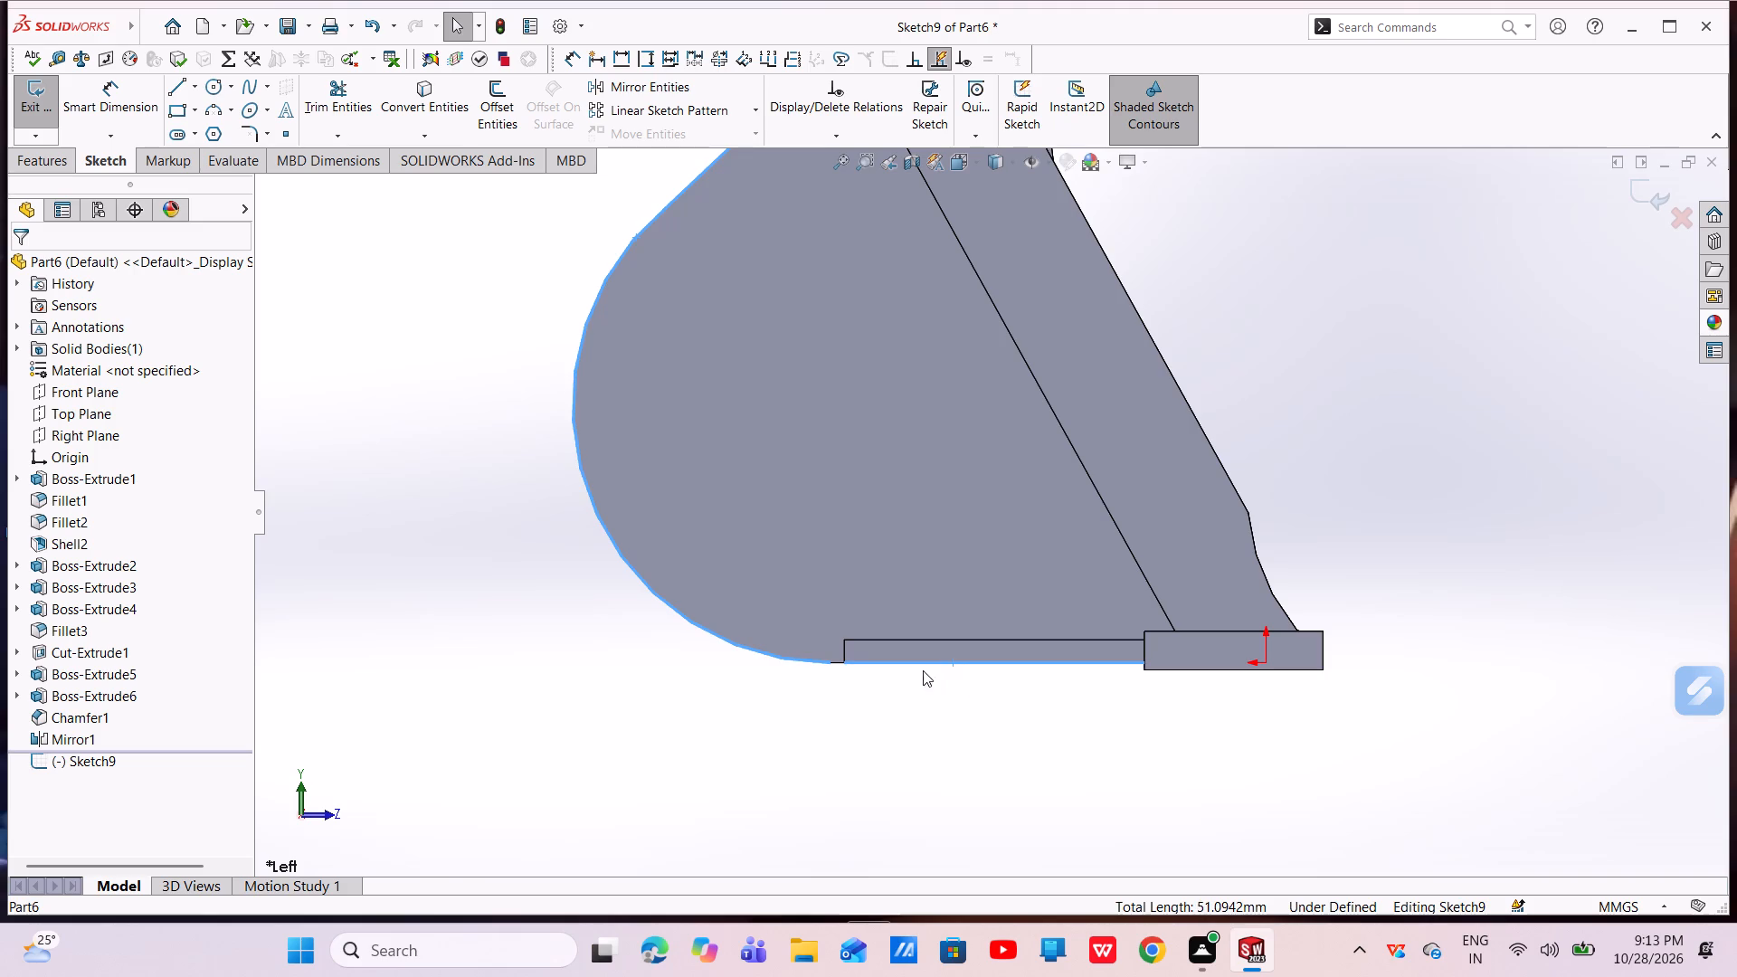
pyautogui.keyDown('ctrl'); pyautogui.scroll(-6, 849, 659); pyautogui.keyUp('ctrl')
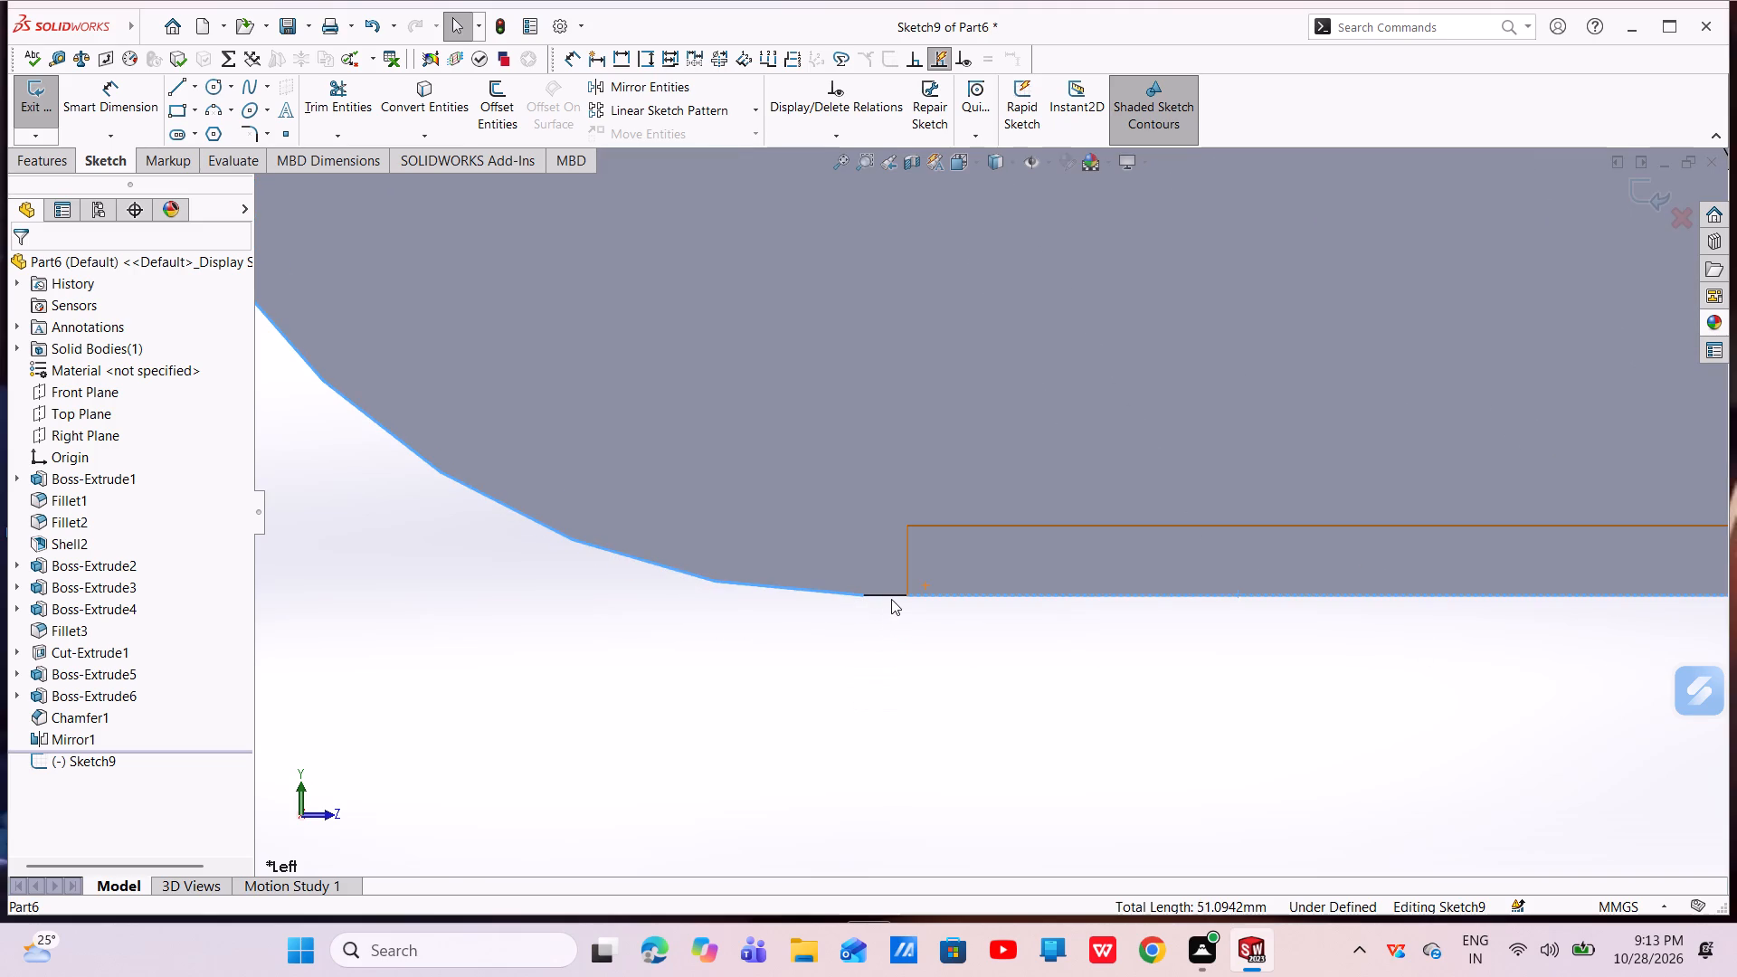
pyautogui.keyDown('ctrl'); pyautogui.click(891, 596); pyautogui.keyUp('ctrl')
pyautogui.keyDown('ctrl'); pyautogui.scroll(7, 938, 621); pyautogui.keyUp('ctrl')
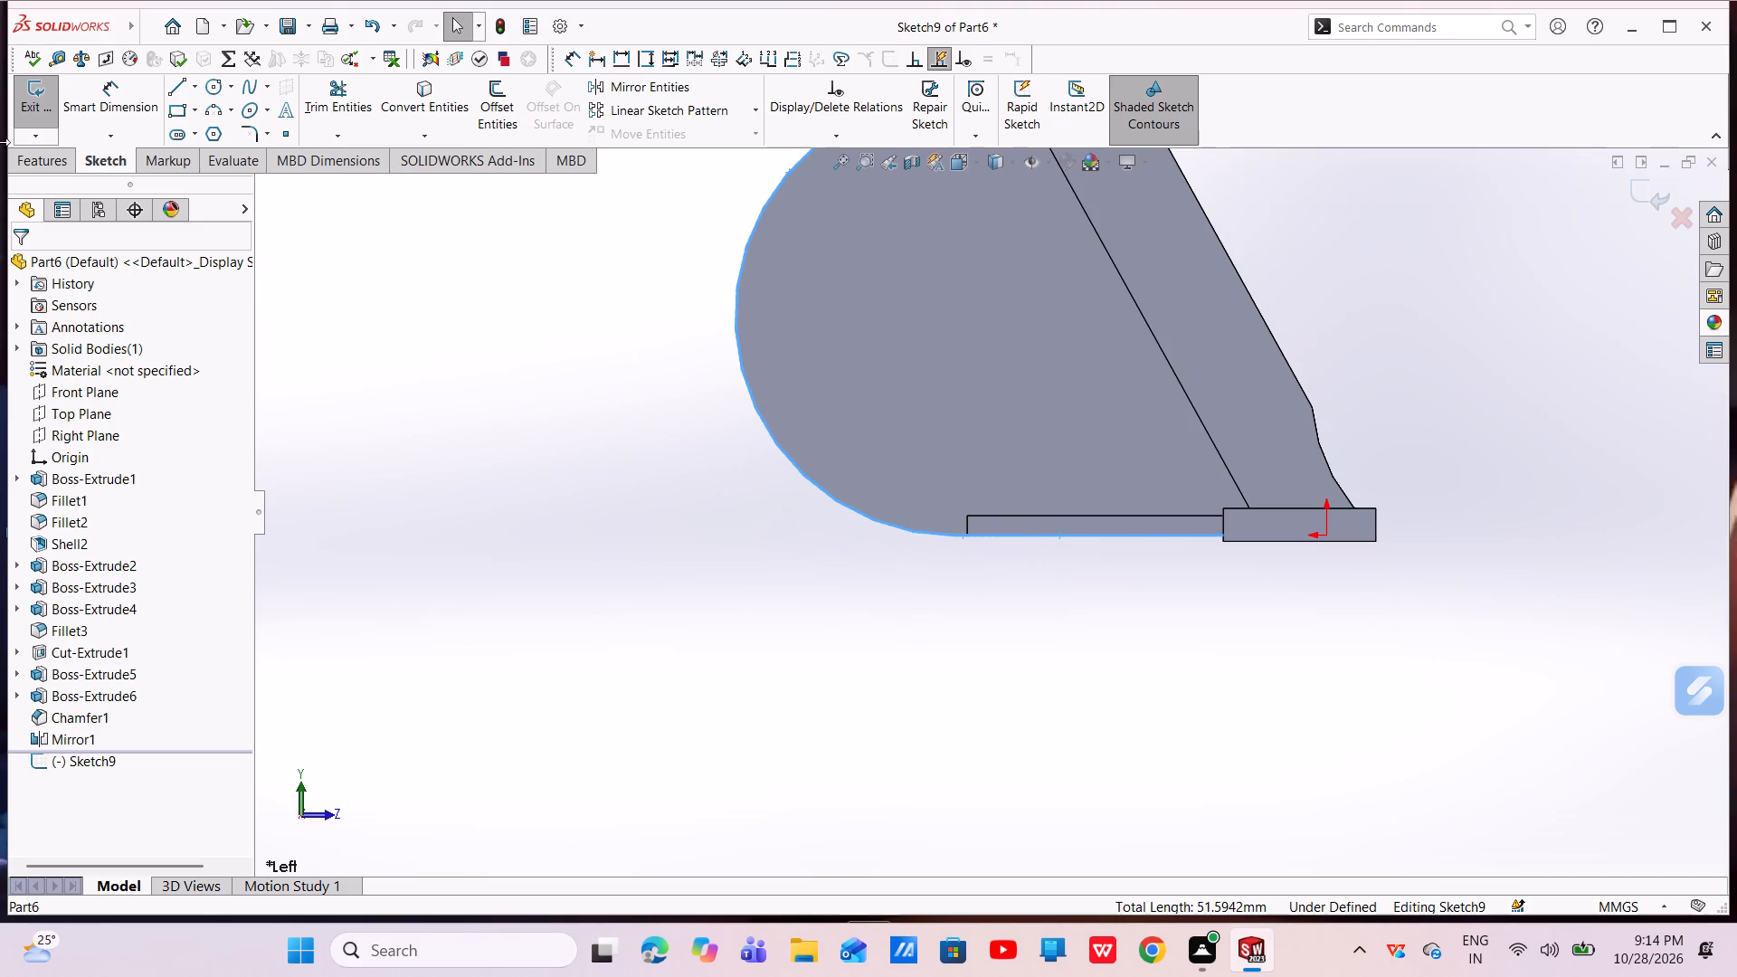
pyautogui.keyDown('ctrl'); pyautogui.click(421, 115); pyautogui.keyUp('ctrl')
pyautogui.scroll(3, 882, 539)
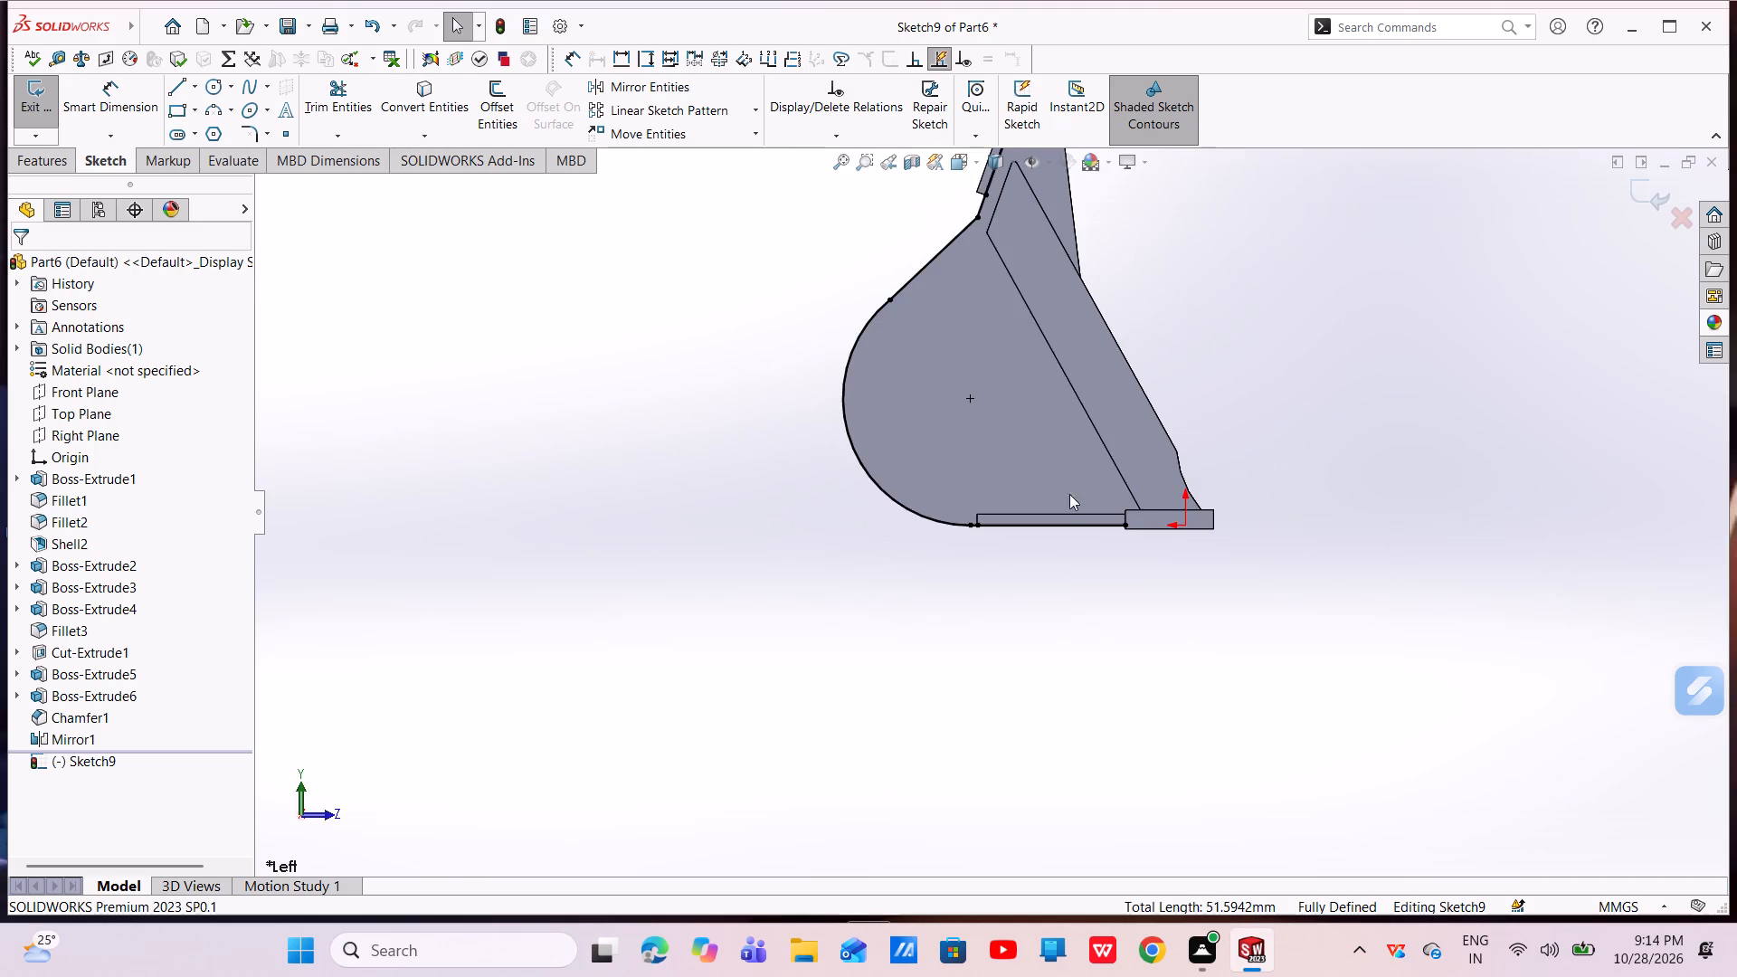
pyautogui.scroll(-3, 1044, 426)
pyautogui.scroll(4, 1028, 435)
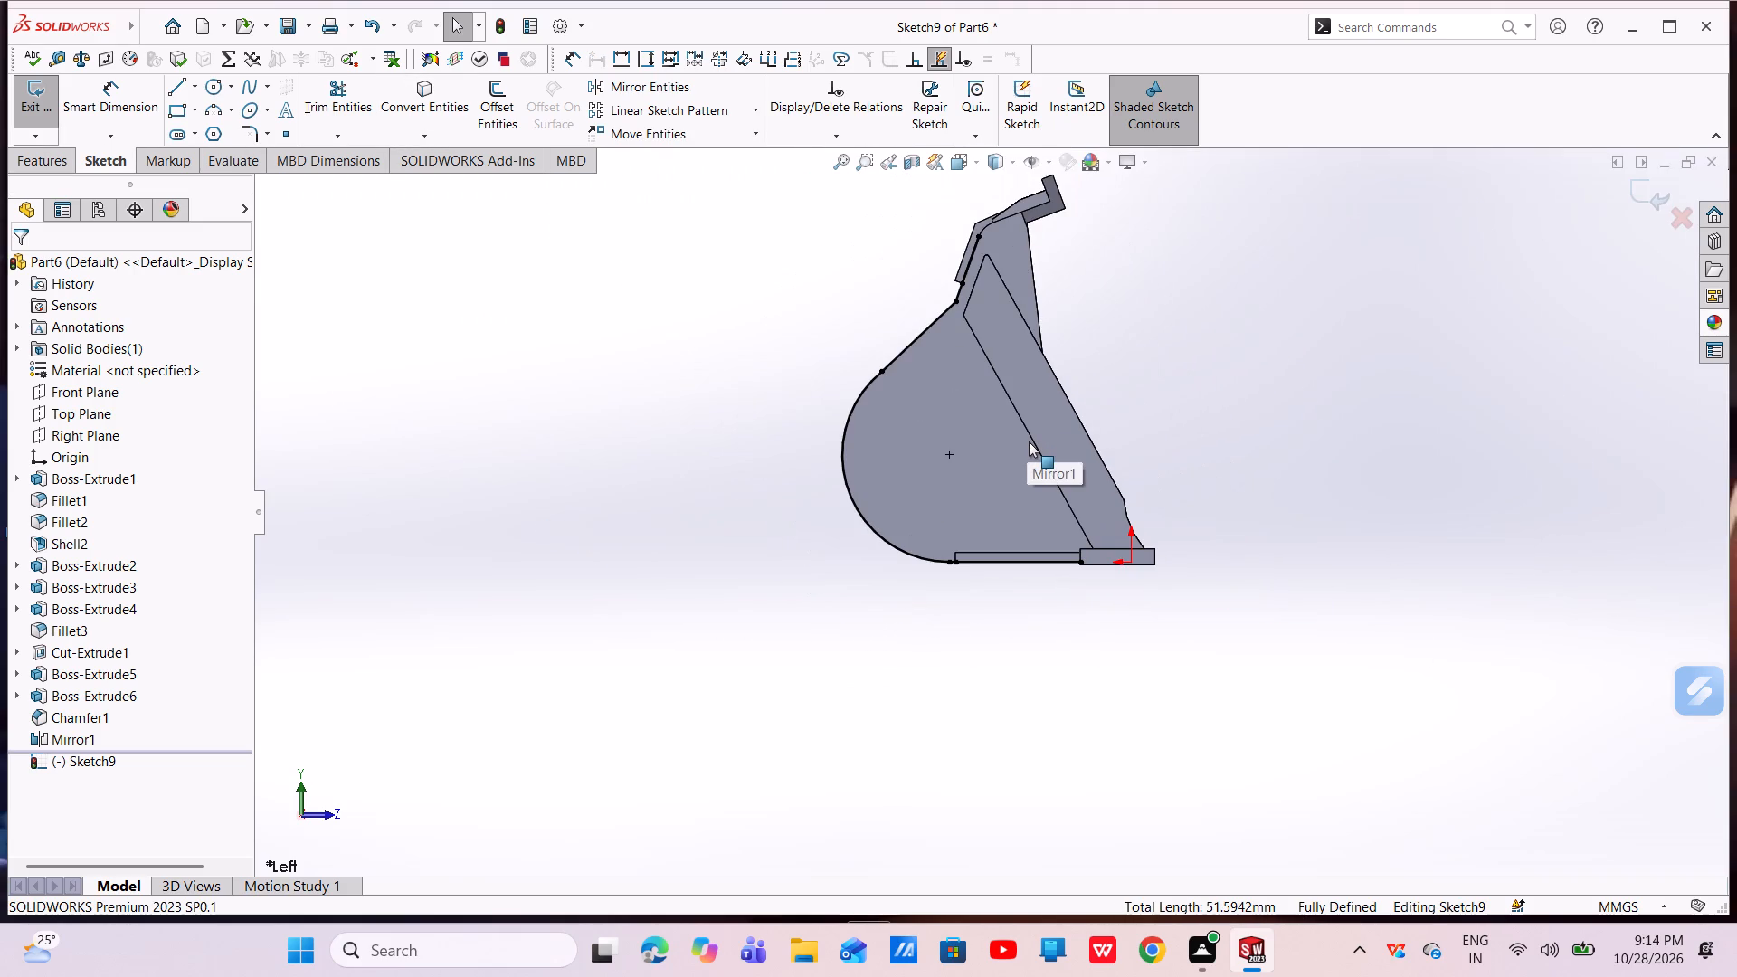
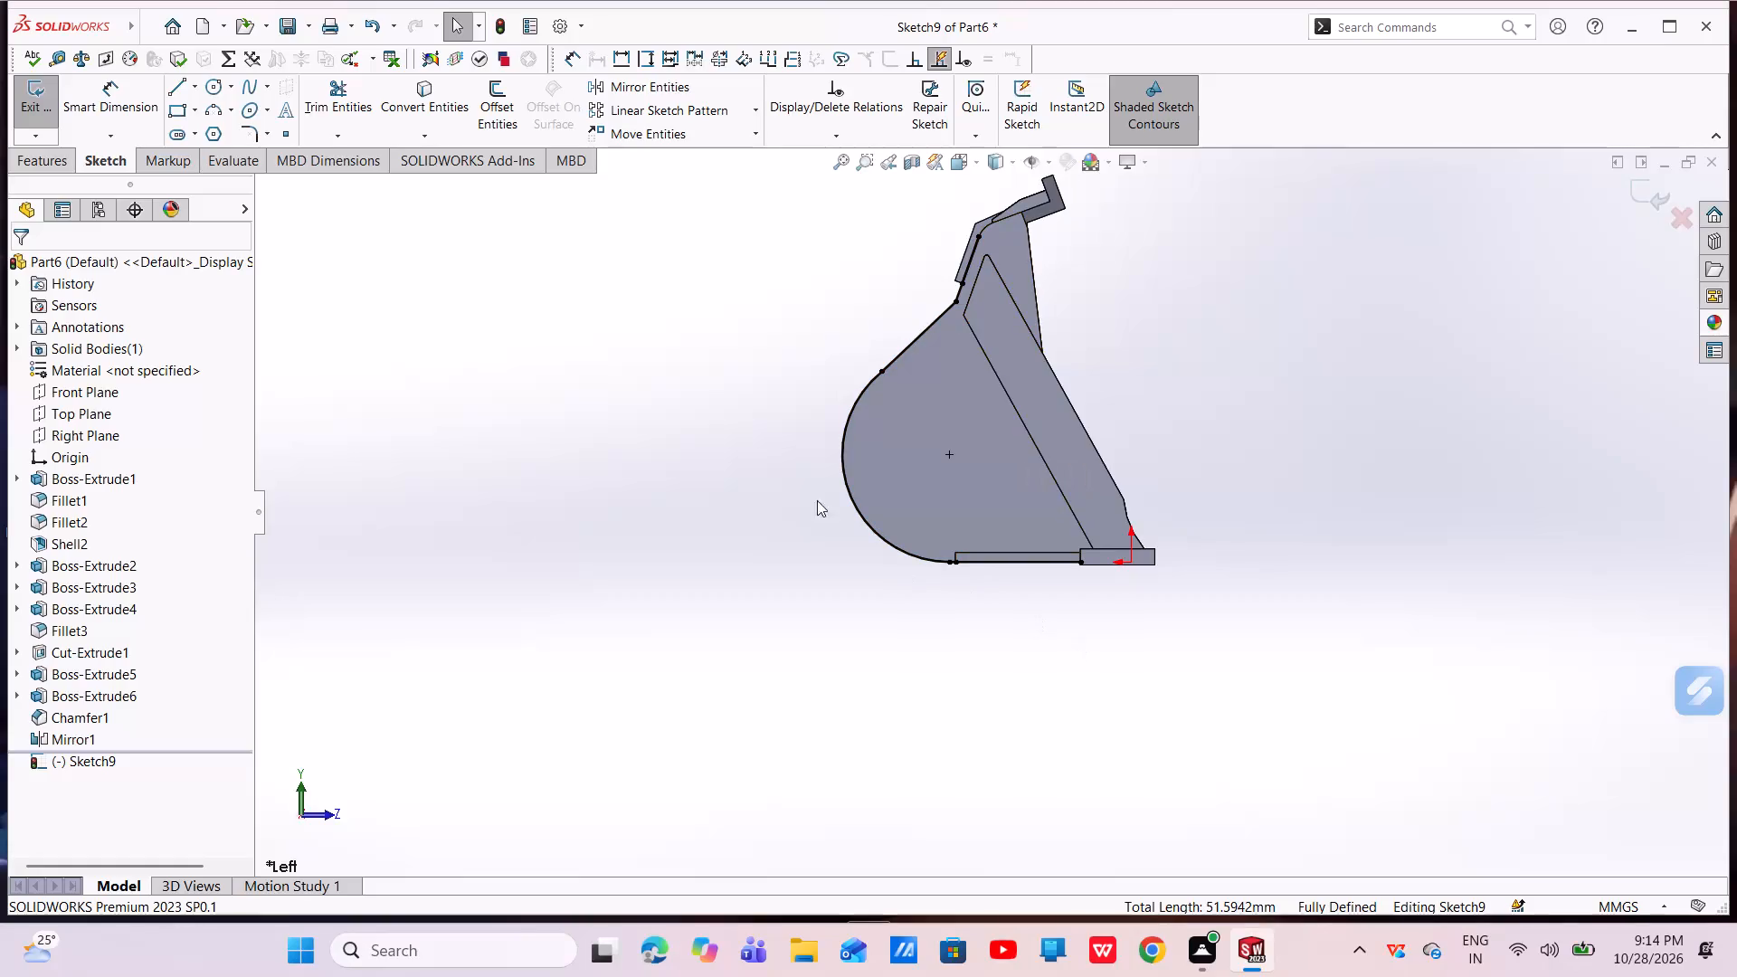
# Sketch a line chain behind the bucket: bottom line about 26 mm, rising line about 8.4 mm, long slanted line, and top line about 5.9 mm.
pyautogui.click(175, 85)
pyautogui.scroll(-4, 1066, 496)
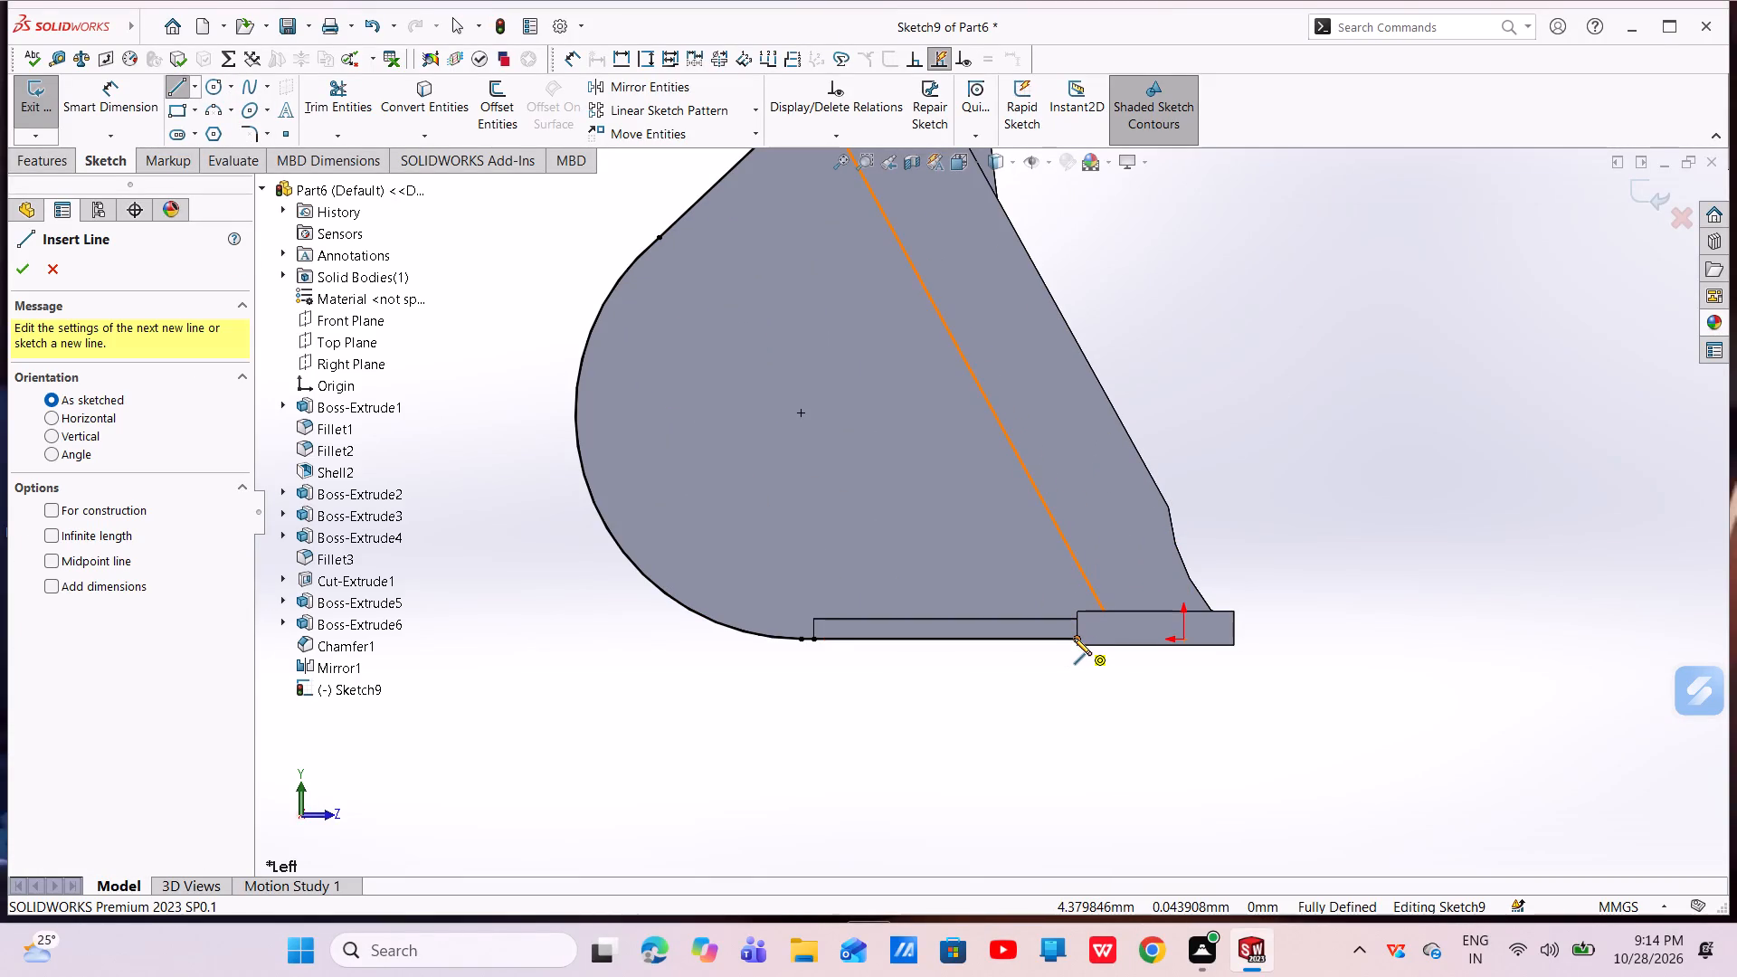
pyautogui.click(1076, 640)
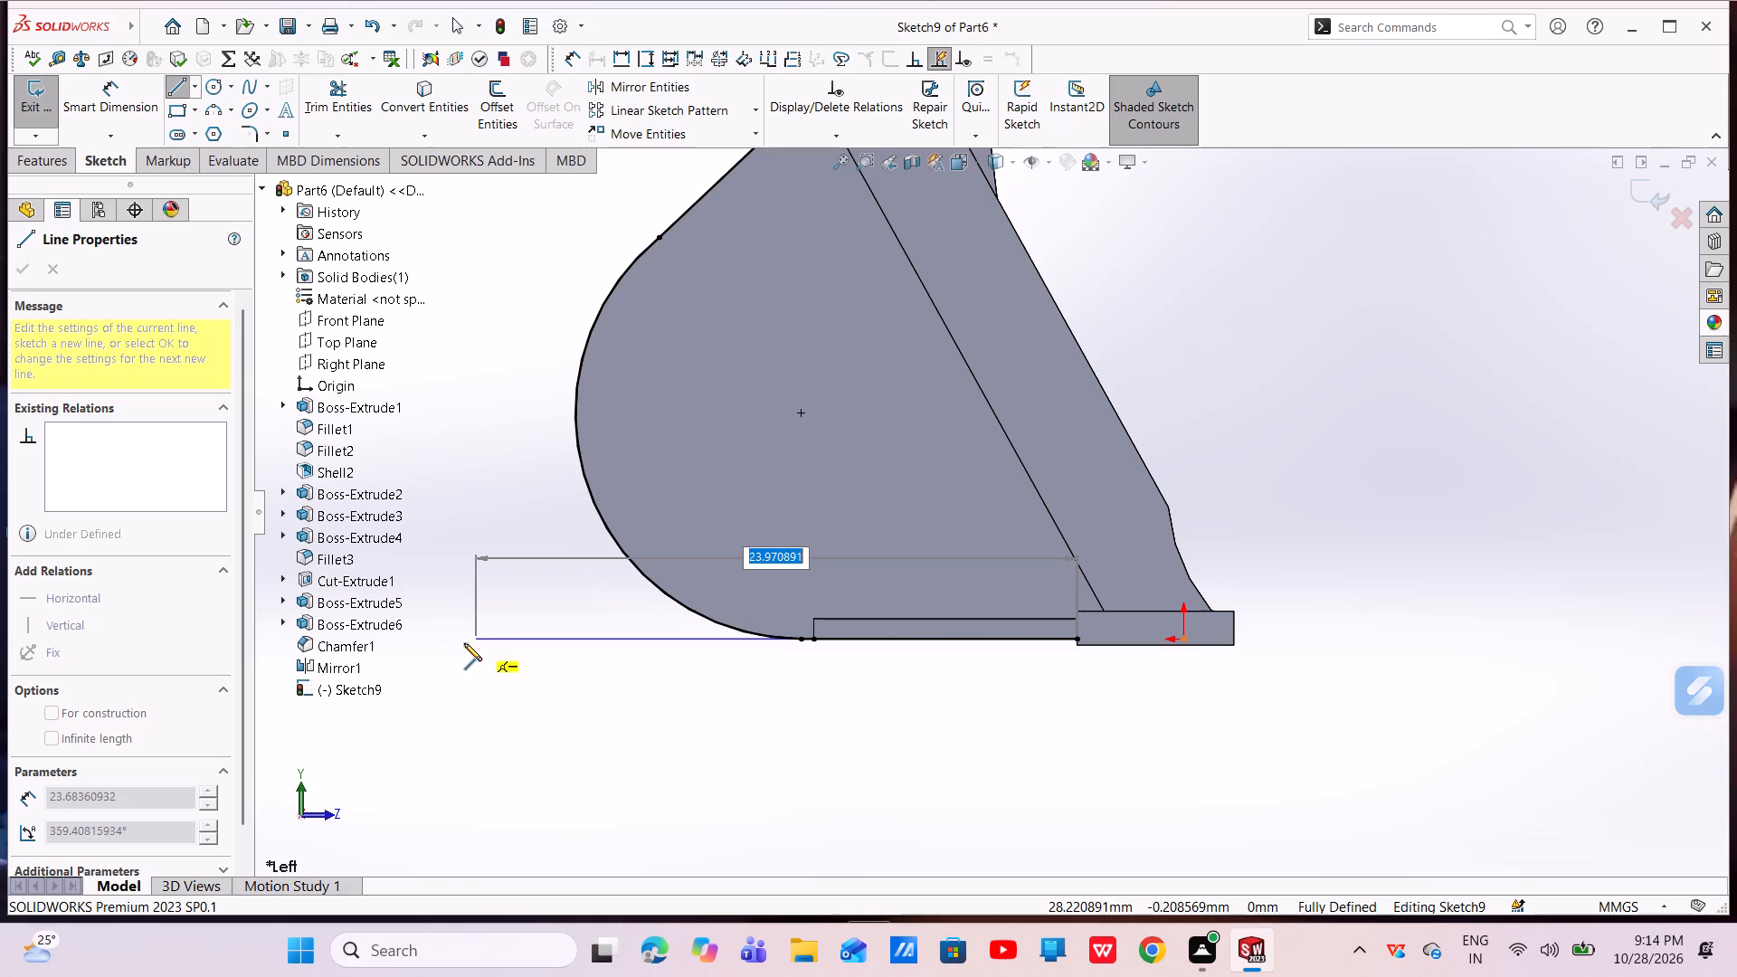
pyautogui.click(416, 644)
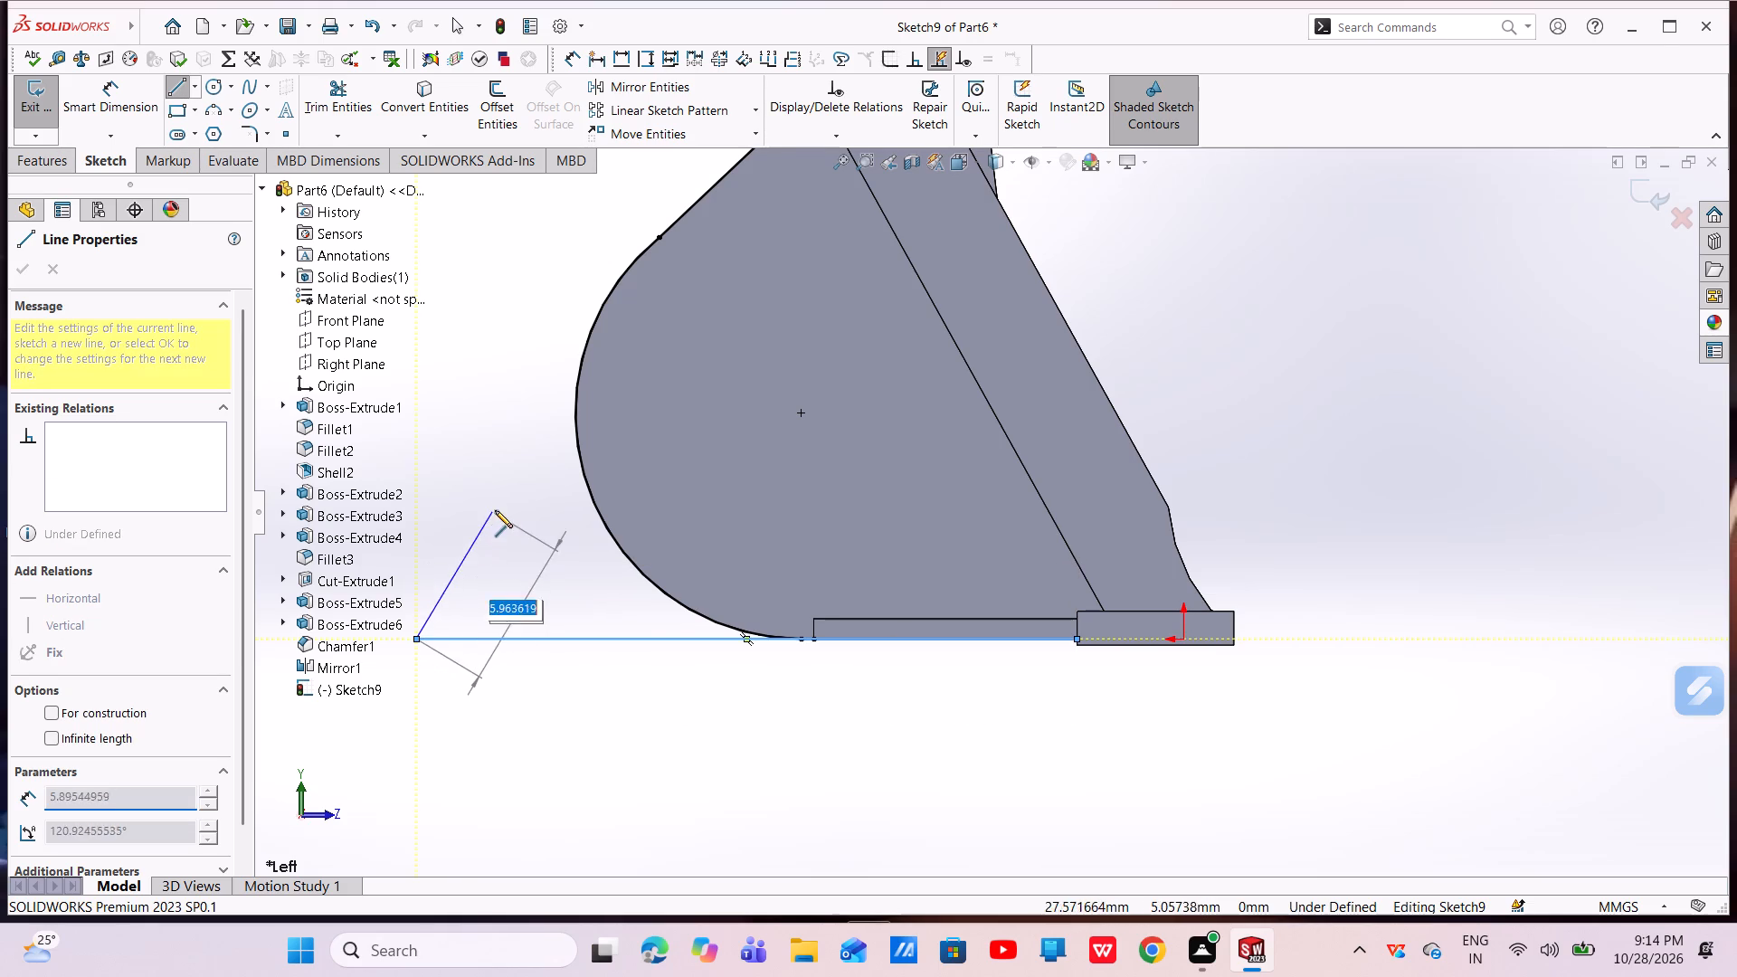
pyautogui.click(481, 439)
pyautogui.scroll(3, 572, 276)
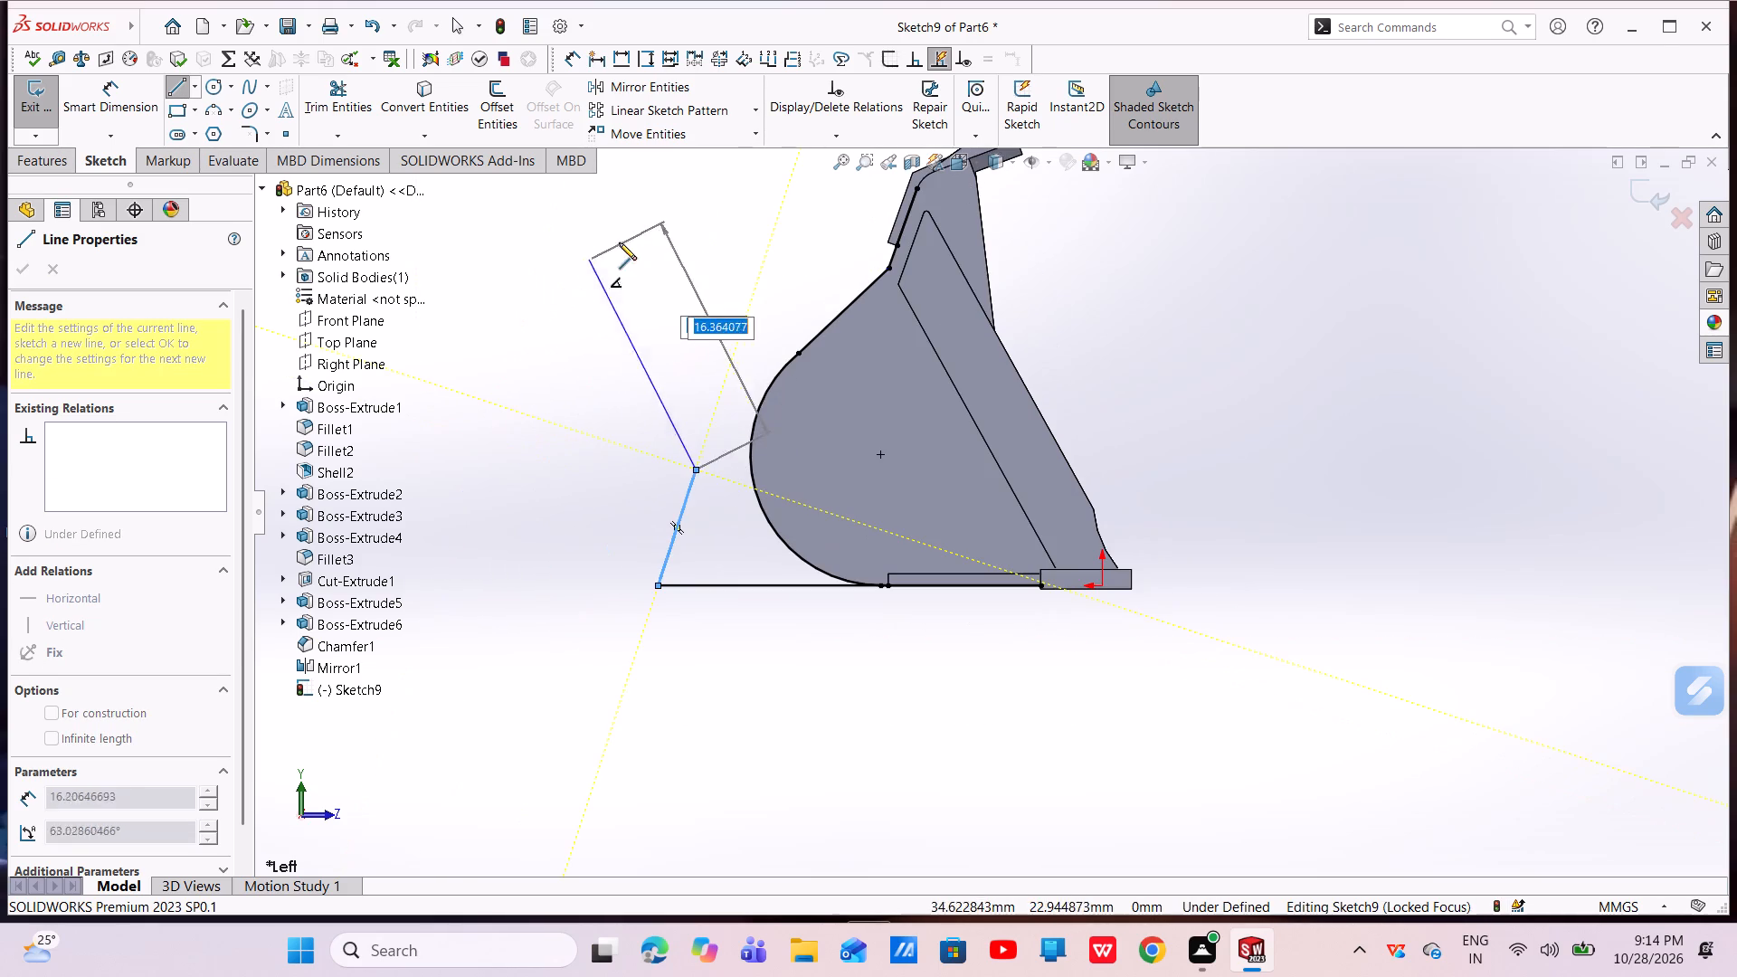
pyautogui.scroll(-4, 813, 271)
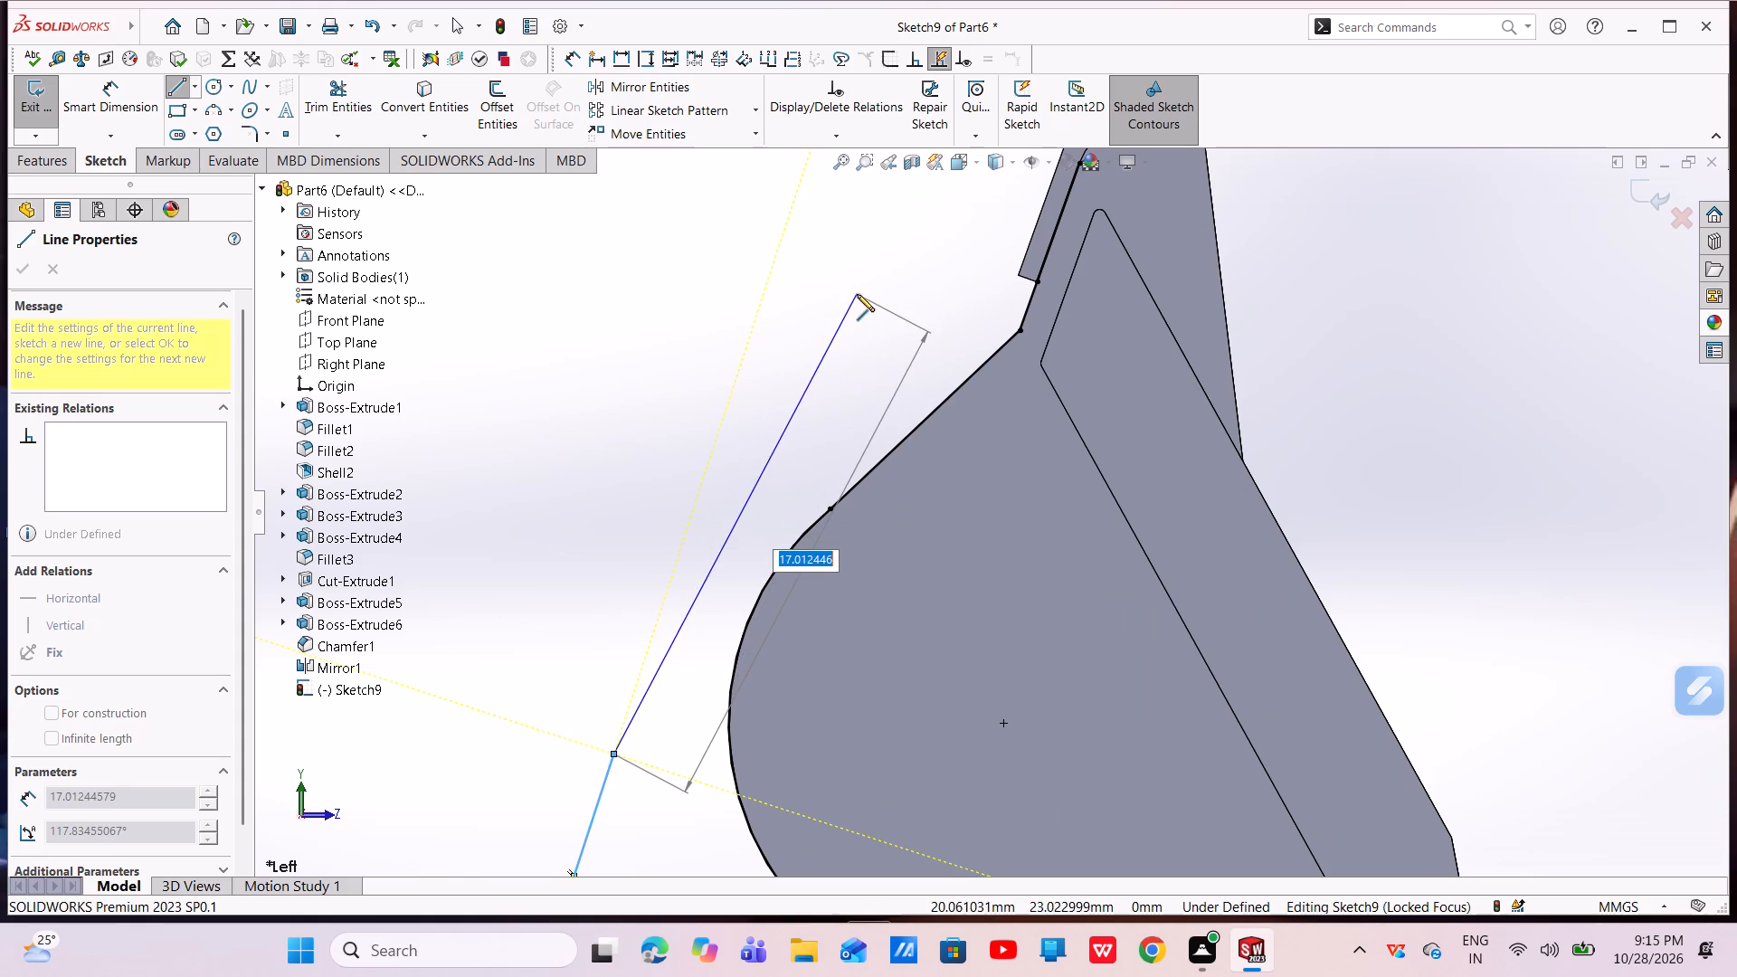
pyautogui.scroll(-1, 857, 294)
pyautogui.scroll(3, 857, 292)
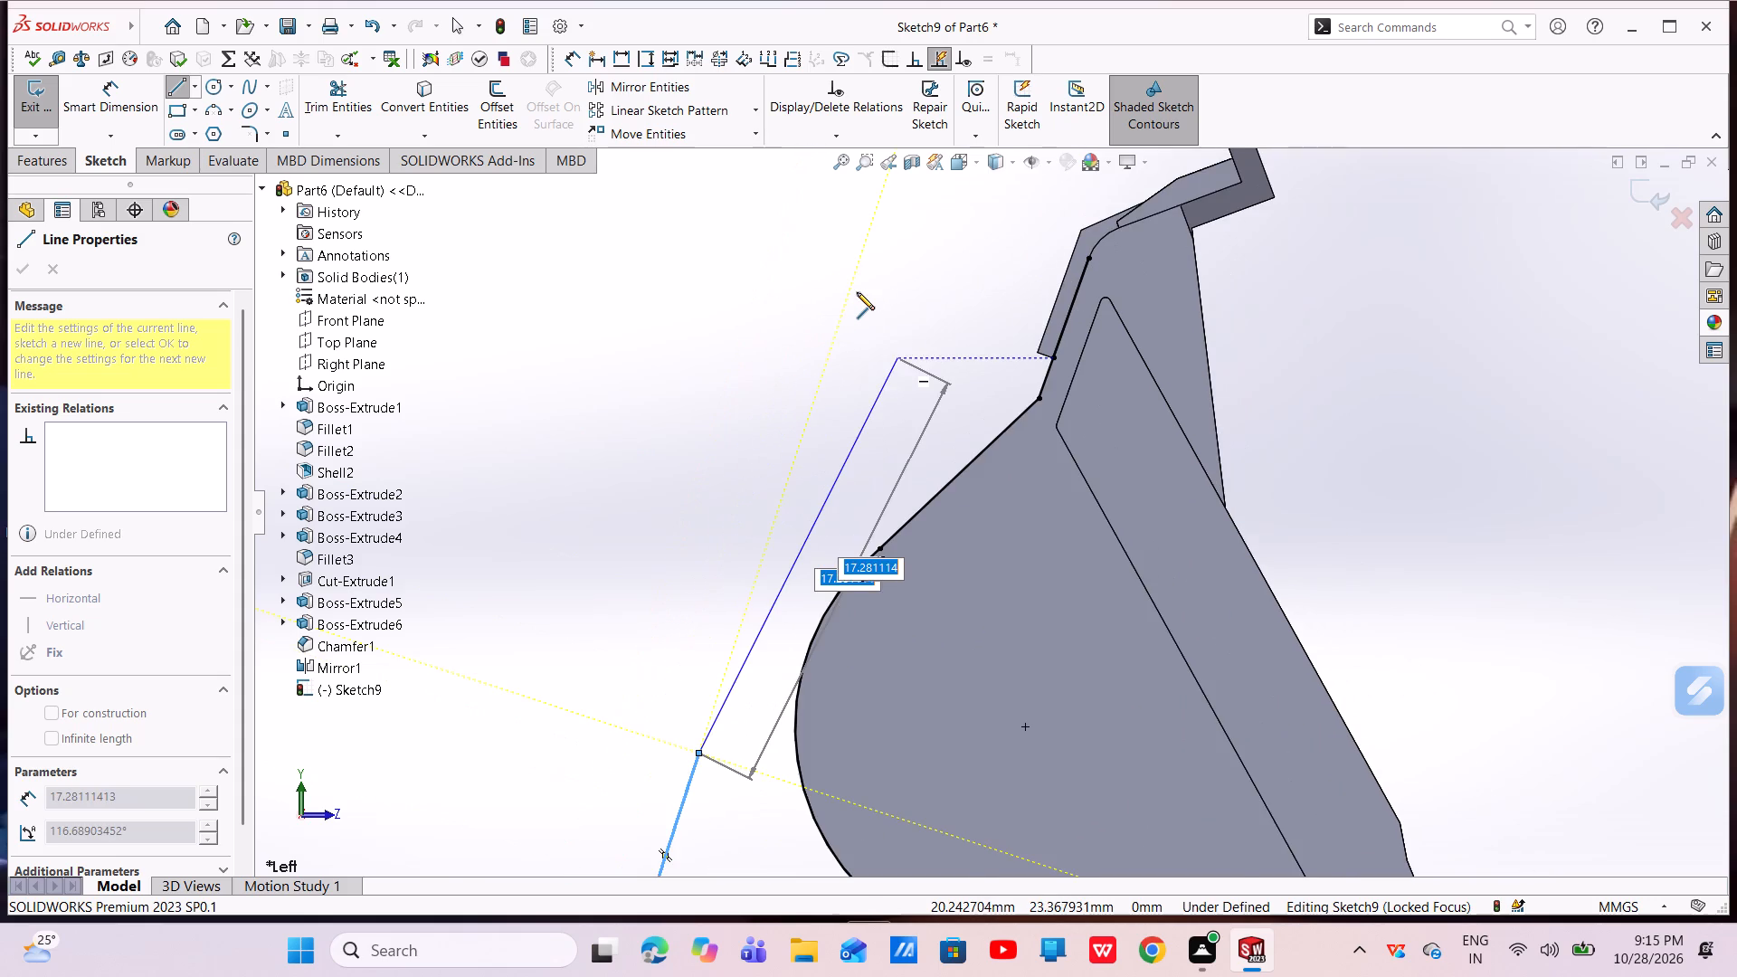
pyautogui.scroll(-1, 857, 292)
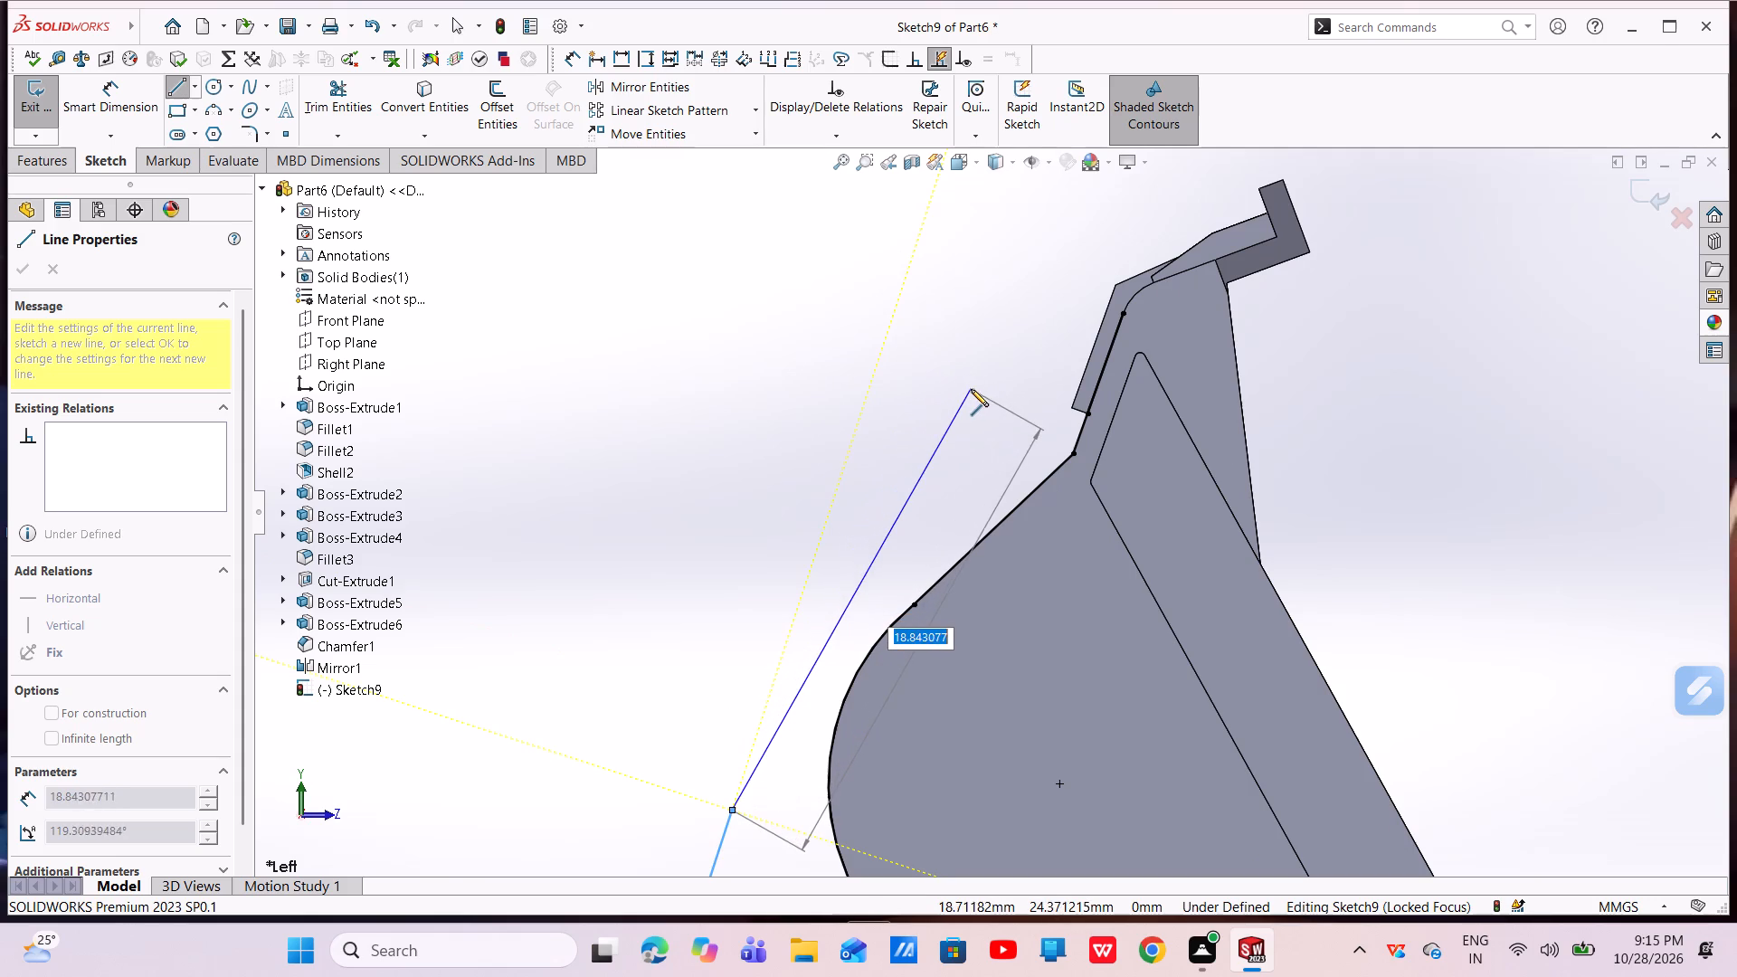
pyautogui.click(980, 365)
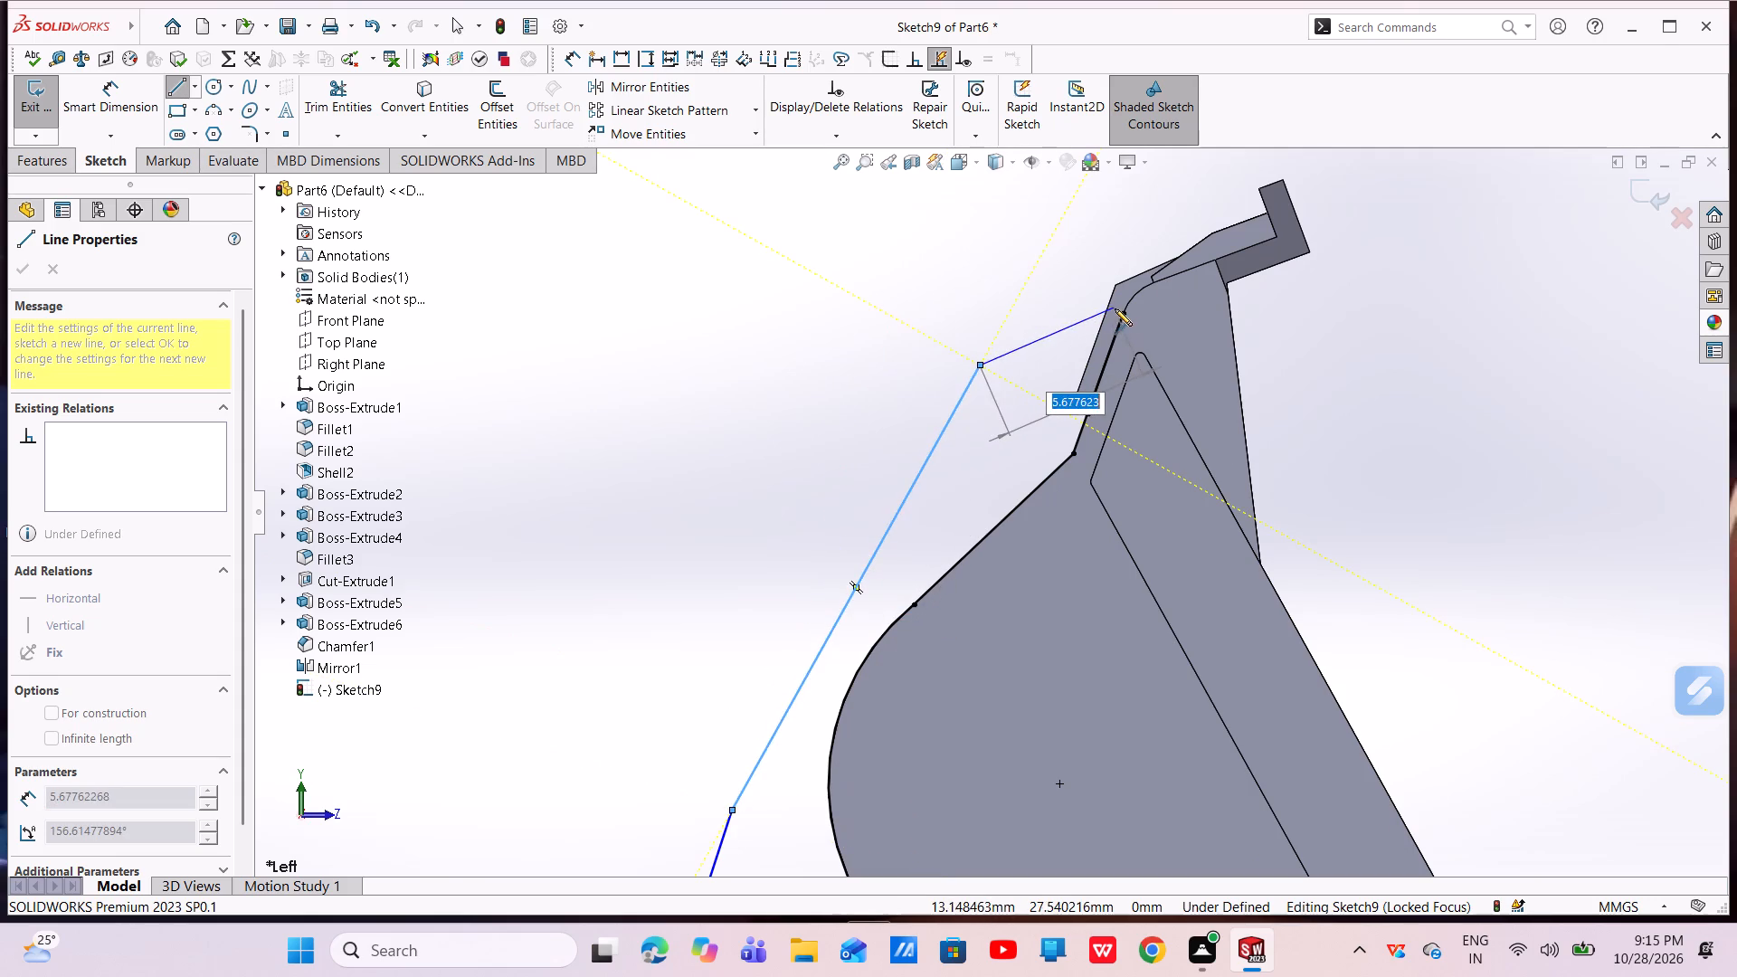
pyautogui.click(1120, 314)
pyautogui.rightClick(1120, 314)
pyautogui.click(1139, 324)
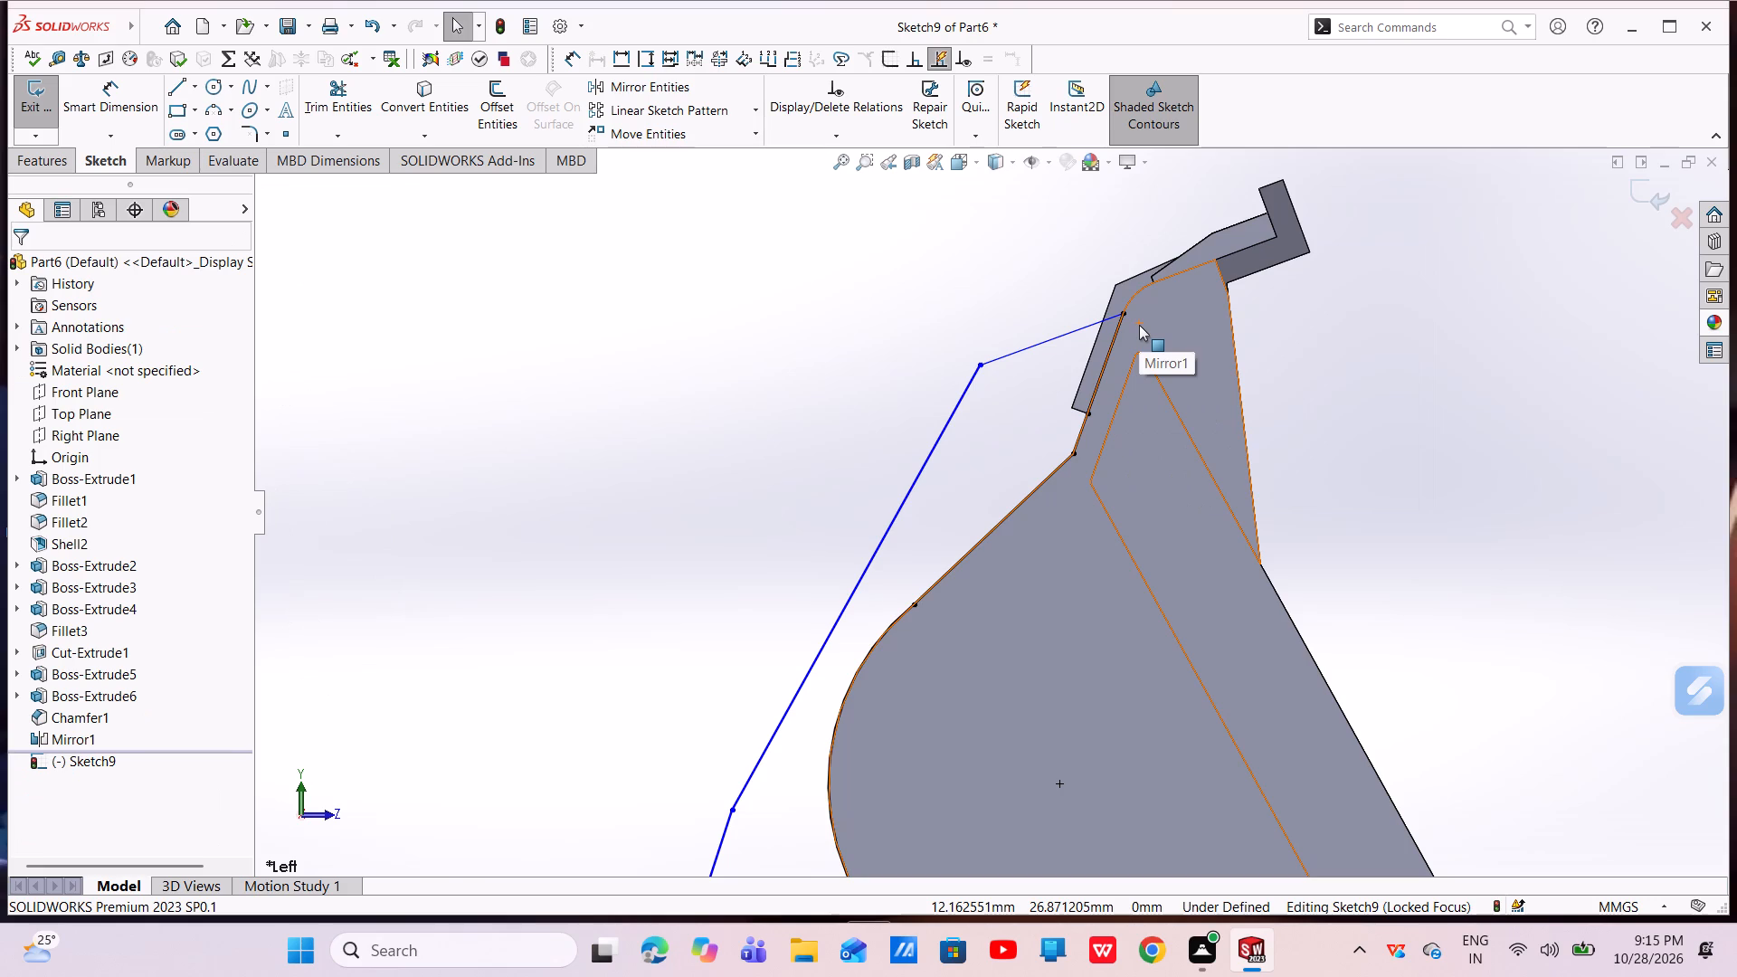
# Make the short top line of the chain parallel to the sloped edge beneath the bucket's top bracket.
pyautogui.scroll(-4, 1225, 251)
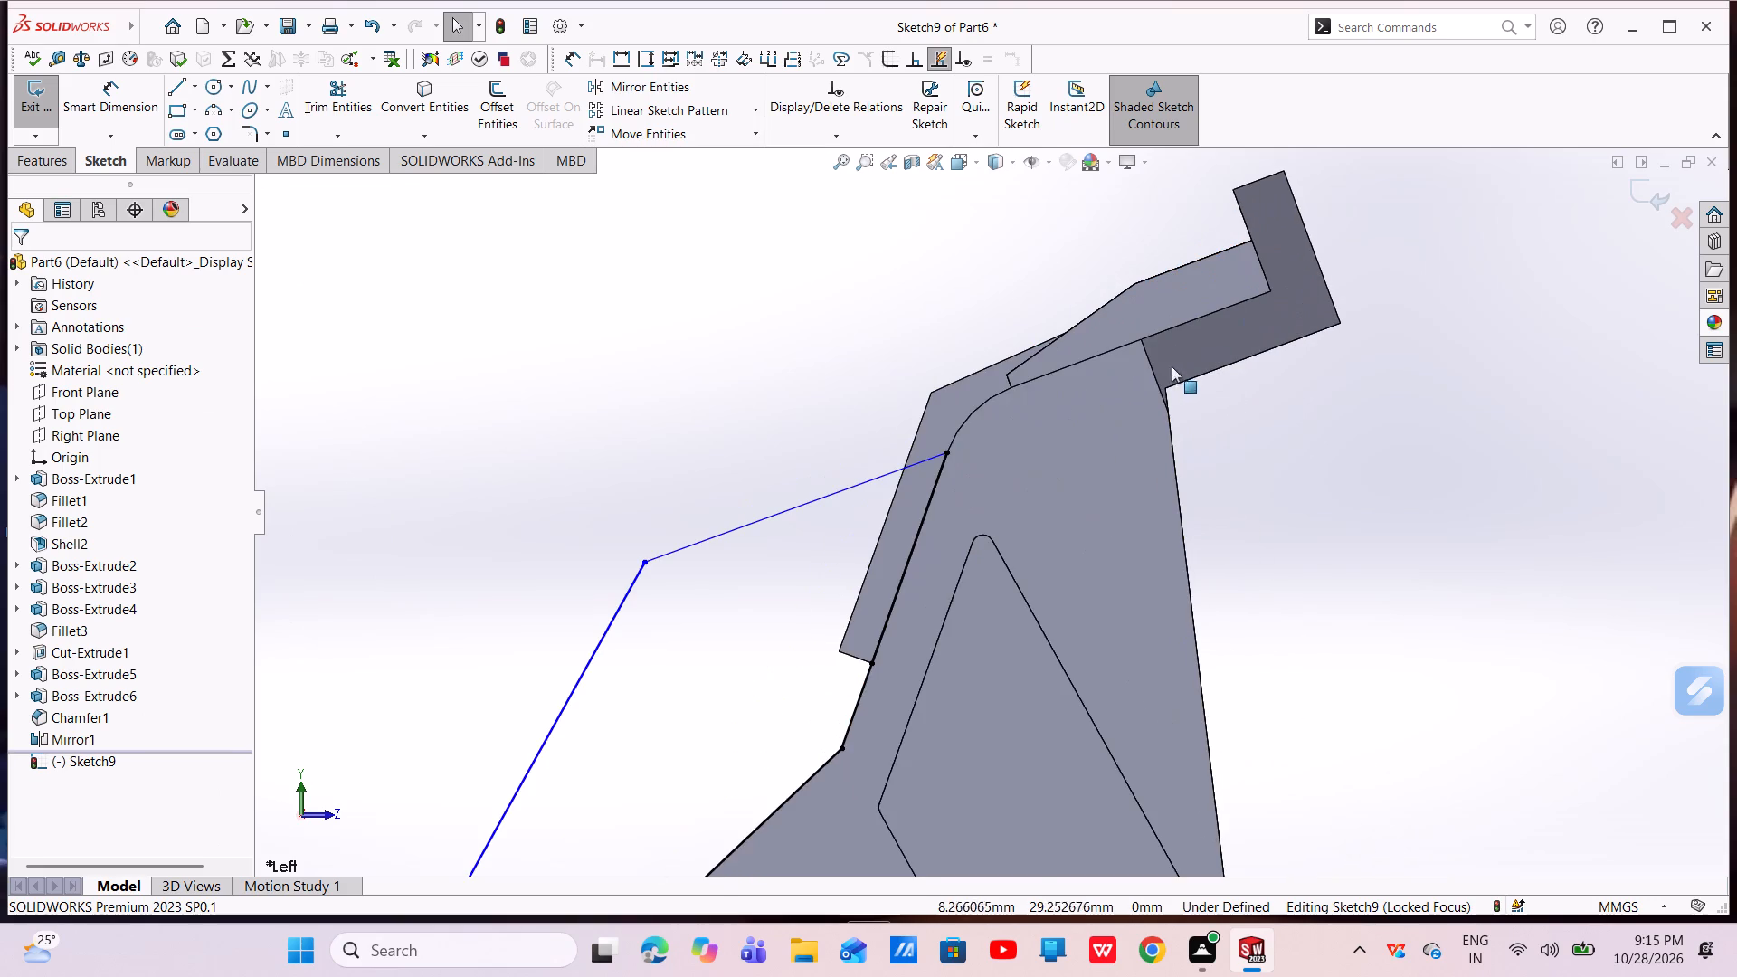
pyautogui.press('Escape')
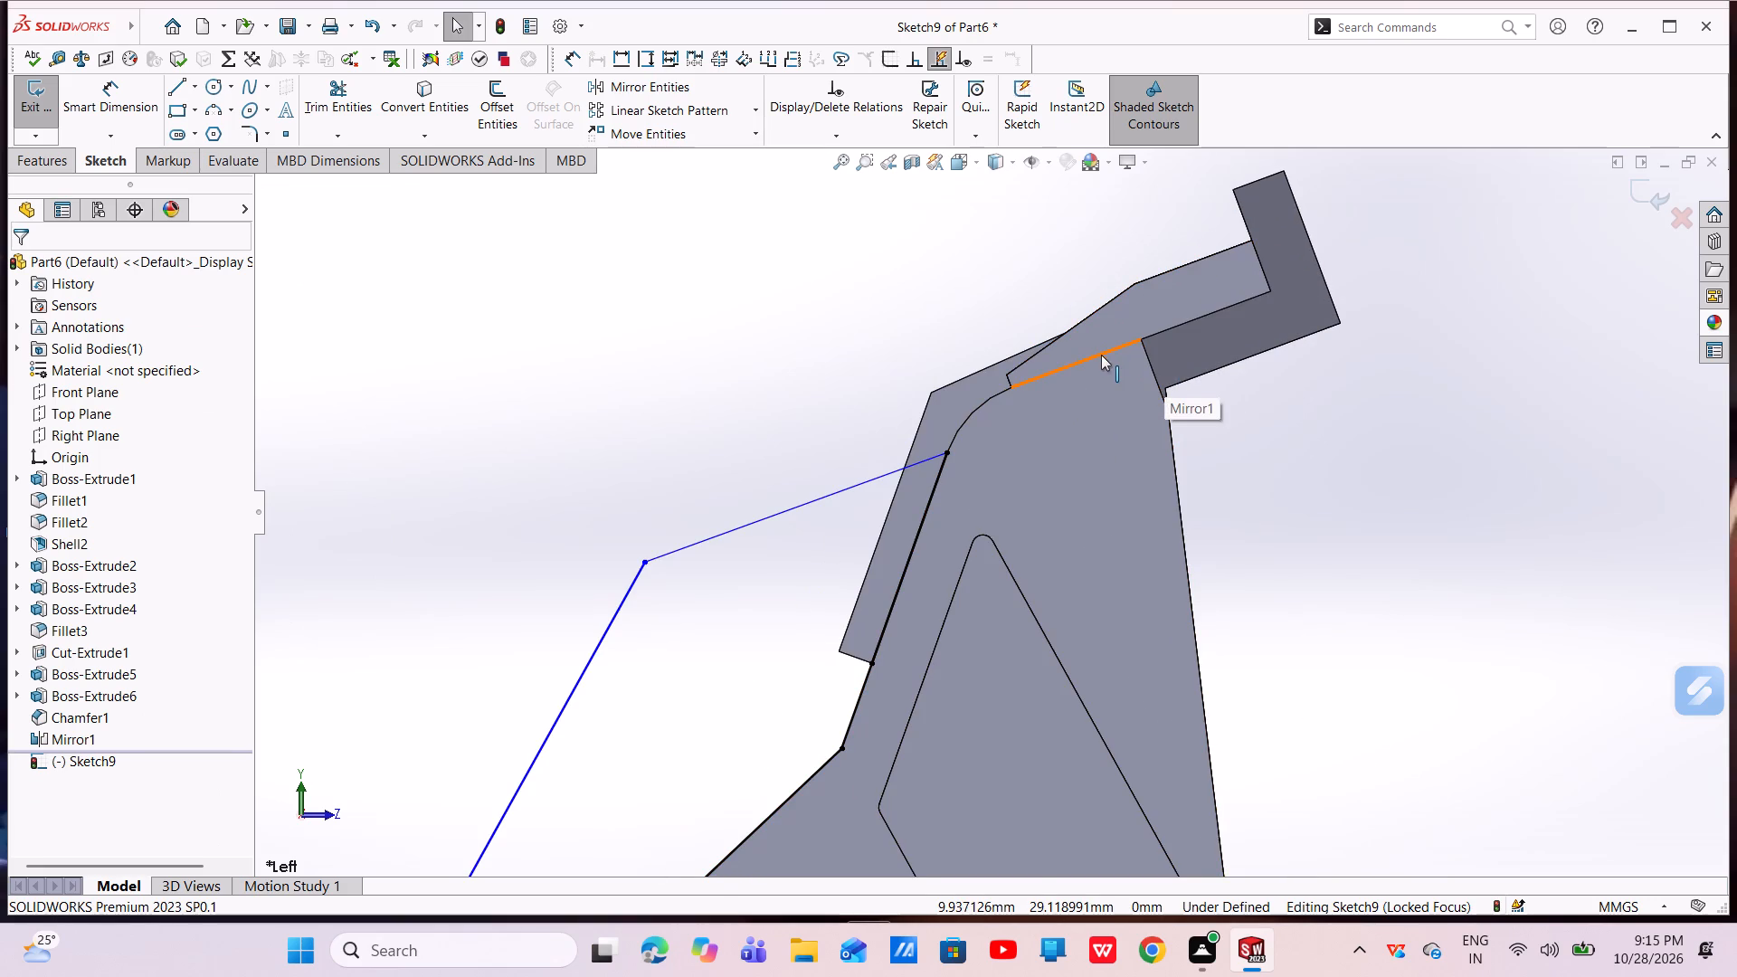
pyautogui.click(1132, 341)
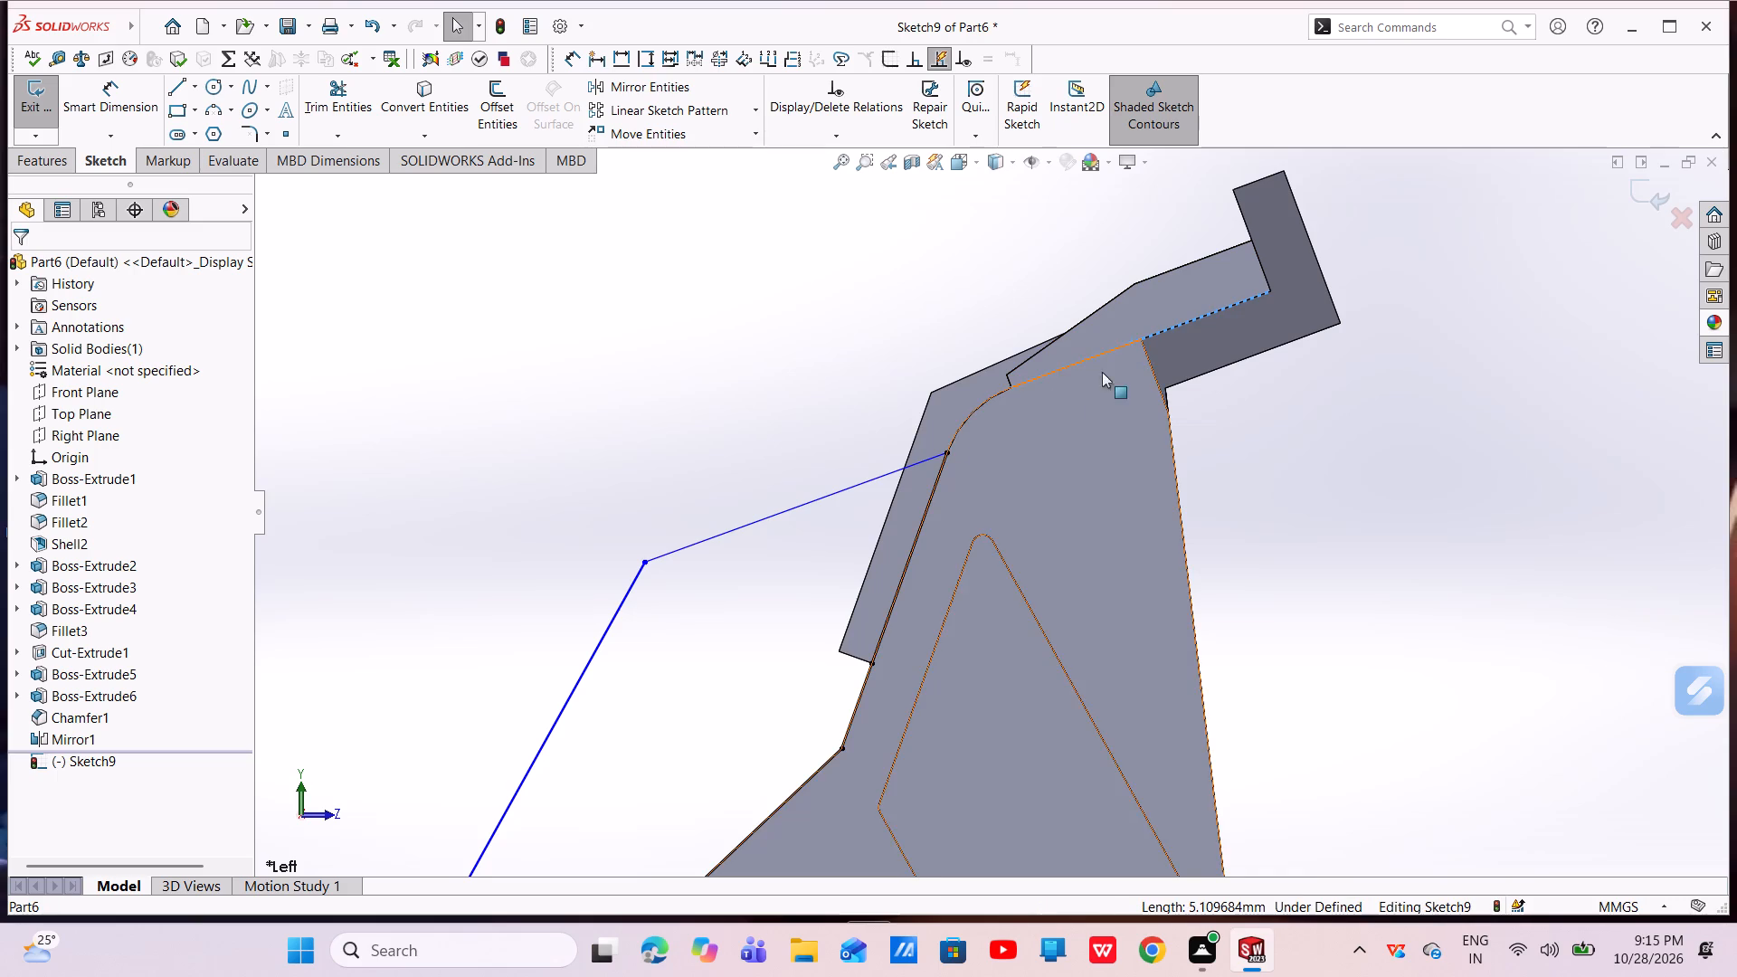
pyautogui.keyDown('ctrl'); pyautogui.click(830, 496); pyautogui.keyUp('ctrl')
pyautogui.click(937, 409)
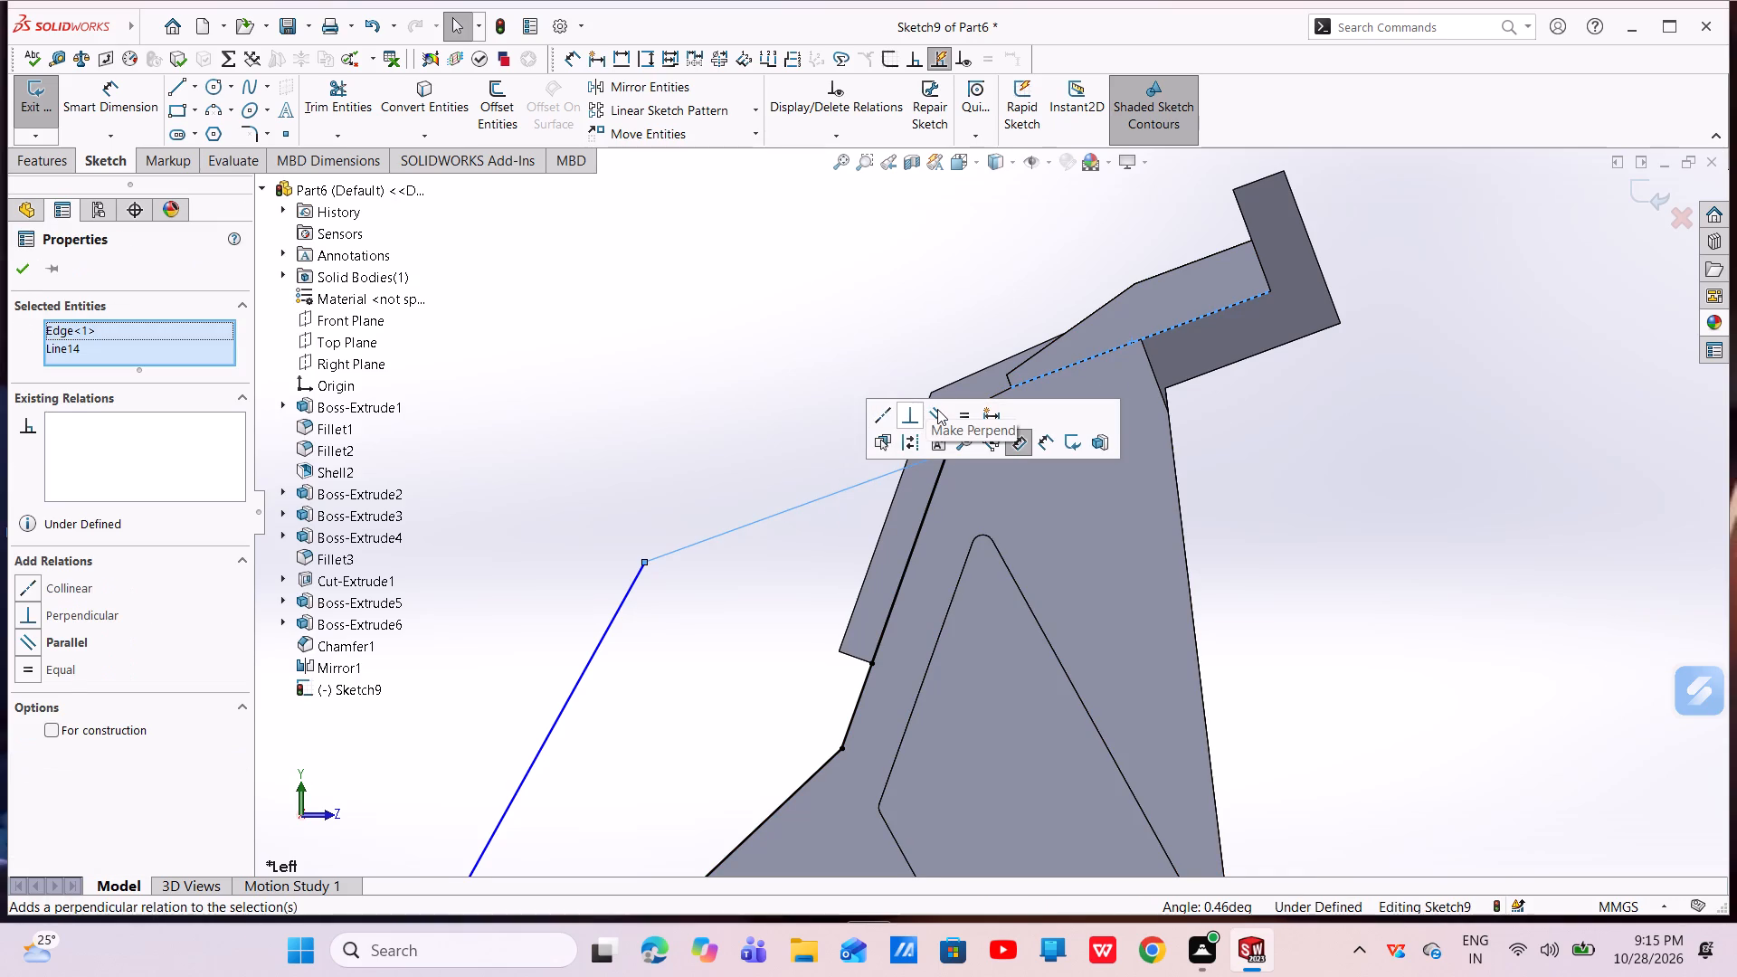
pyautogui.press('Escape')
# Dimension the short top line of the chain to 5.5 mm.
pyautogui.scroll(4, 870, 564)
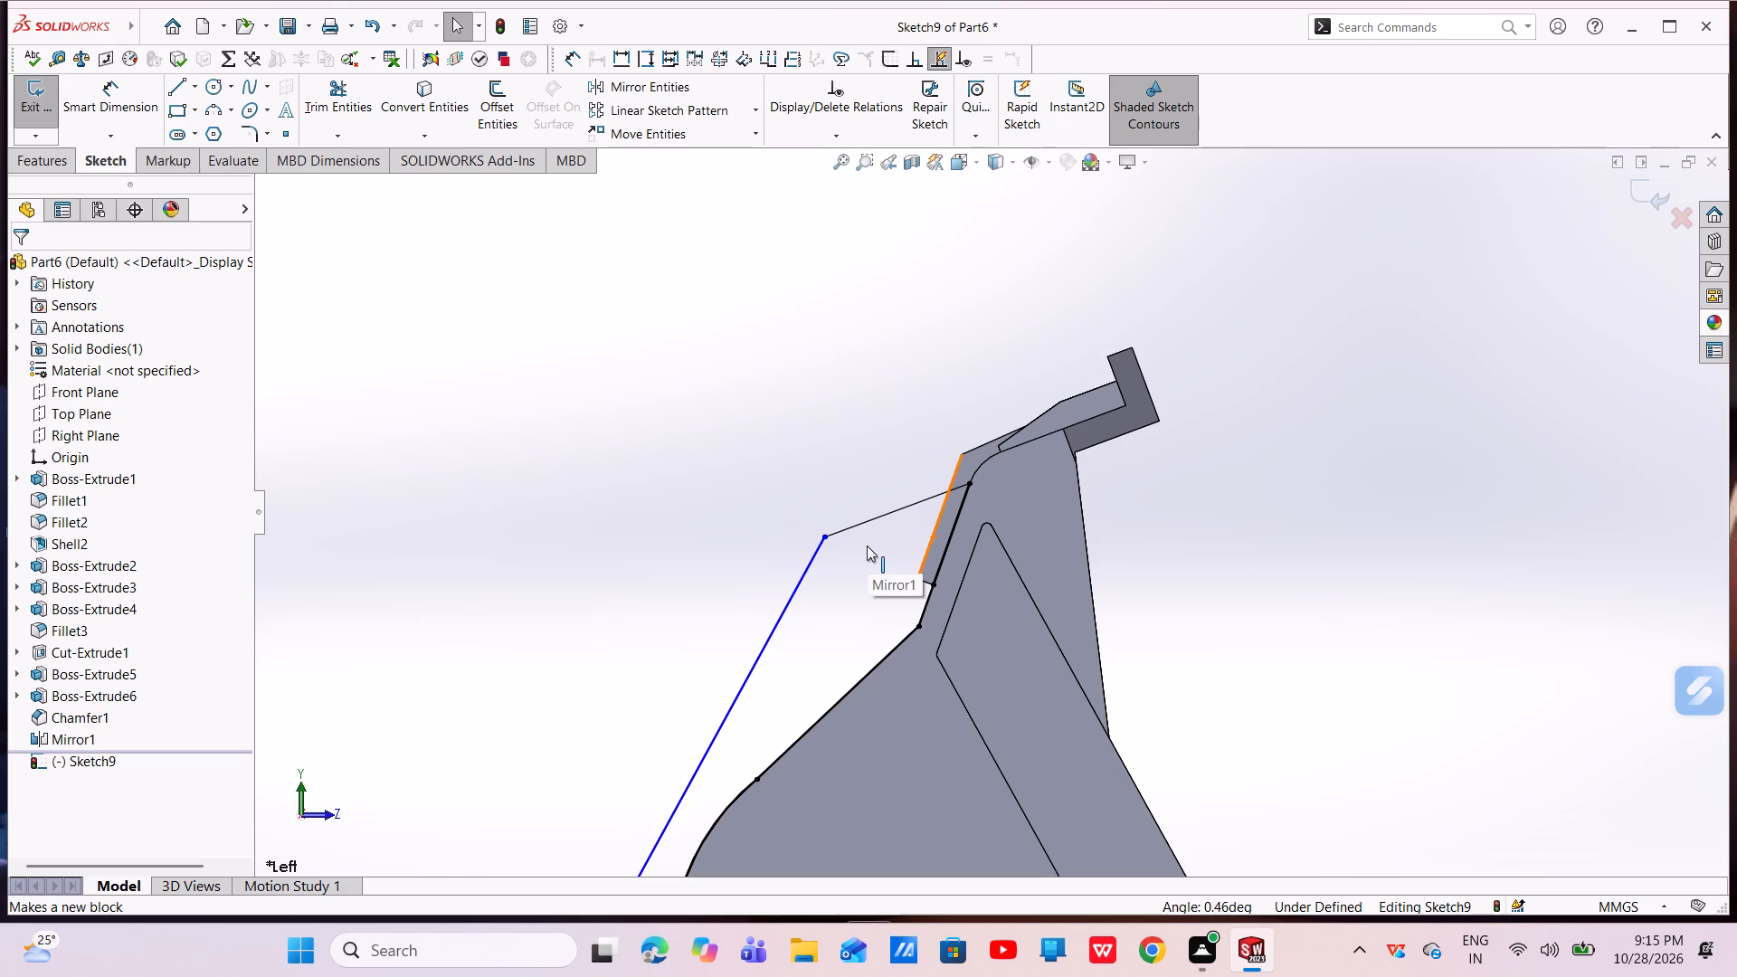
pyautogui.click(127, 107)
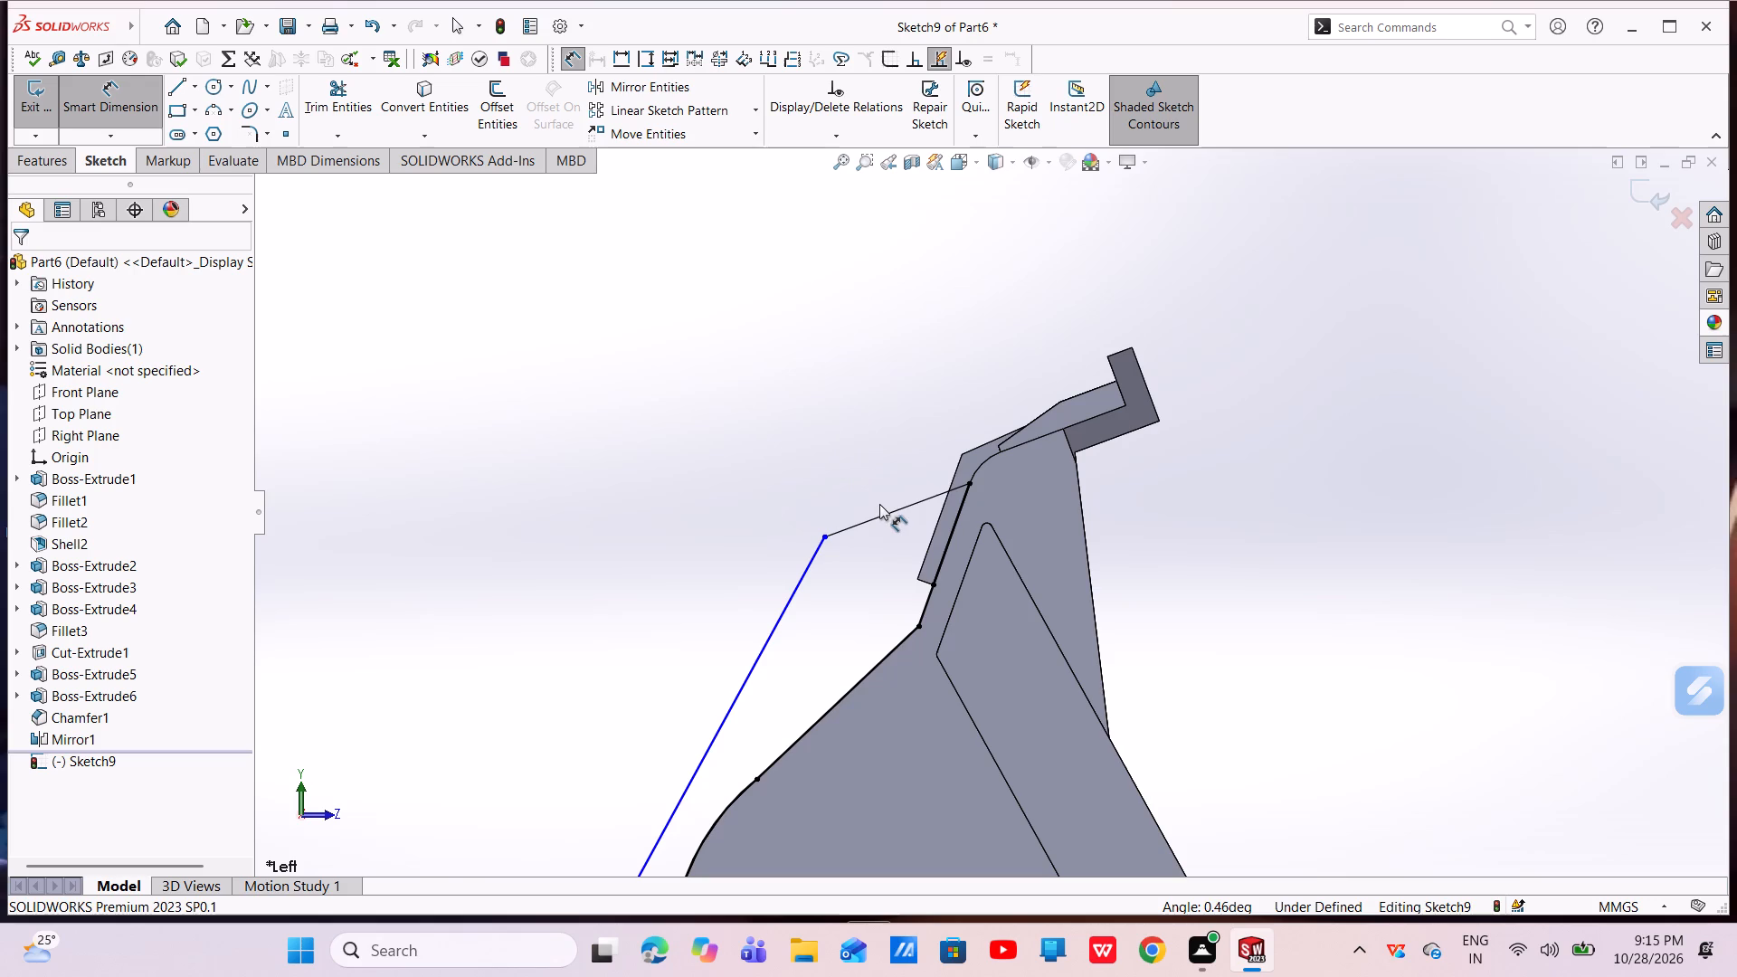
pyautogui.click(883, 512)
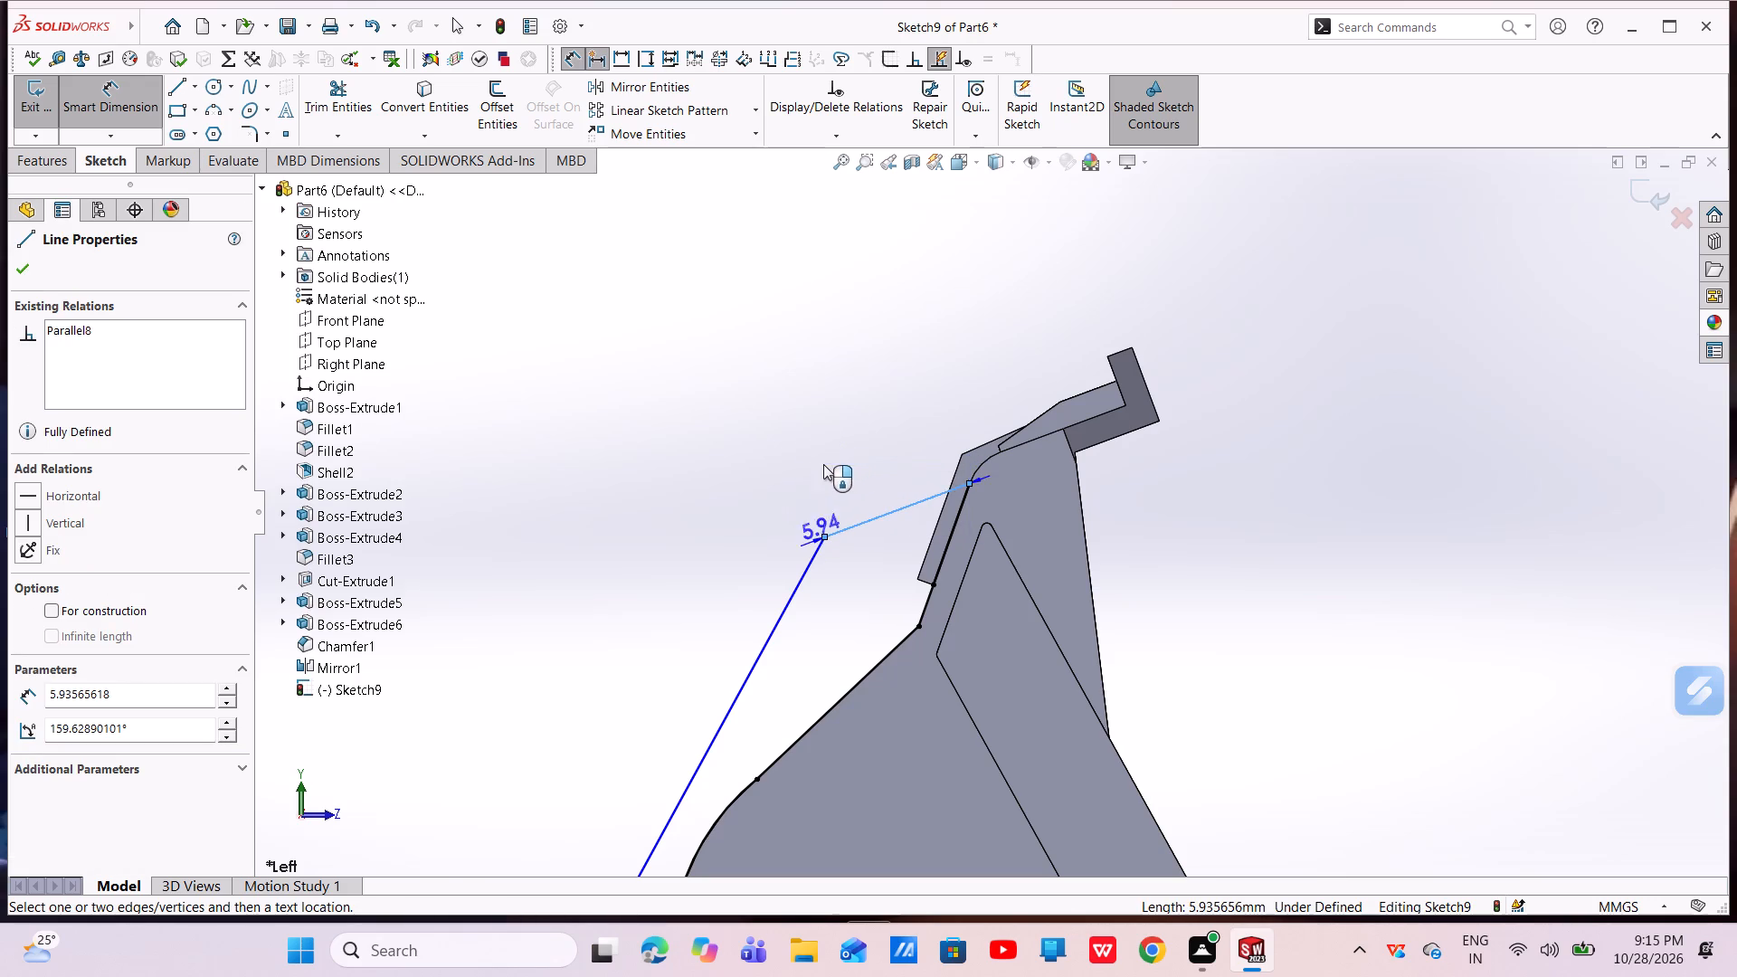
pyautogui.click(803, 479)
pyautogui.press('BackSpace')
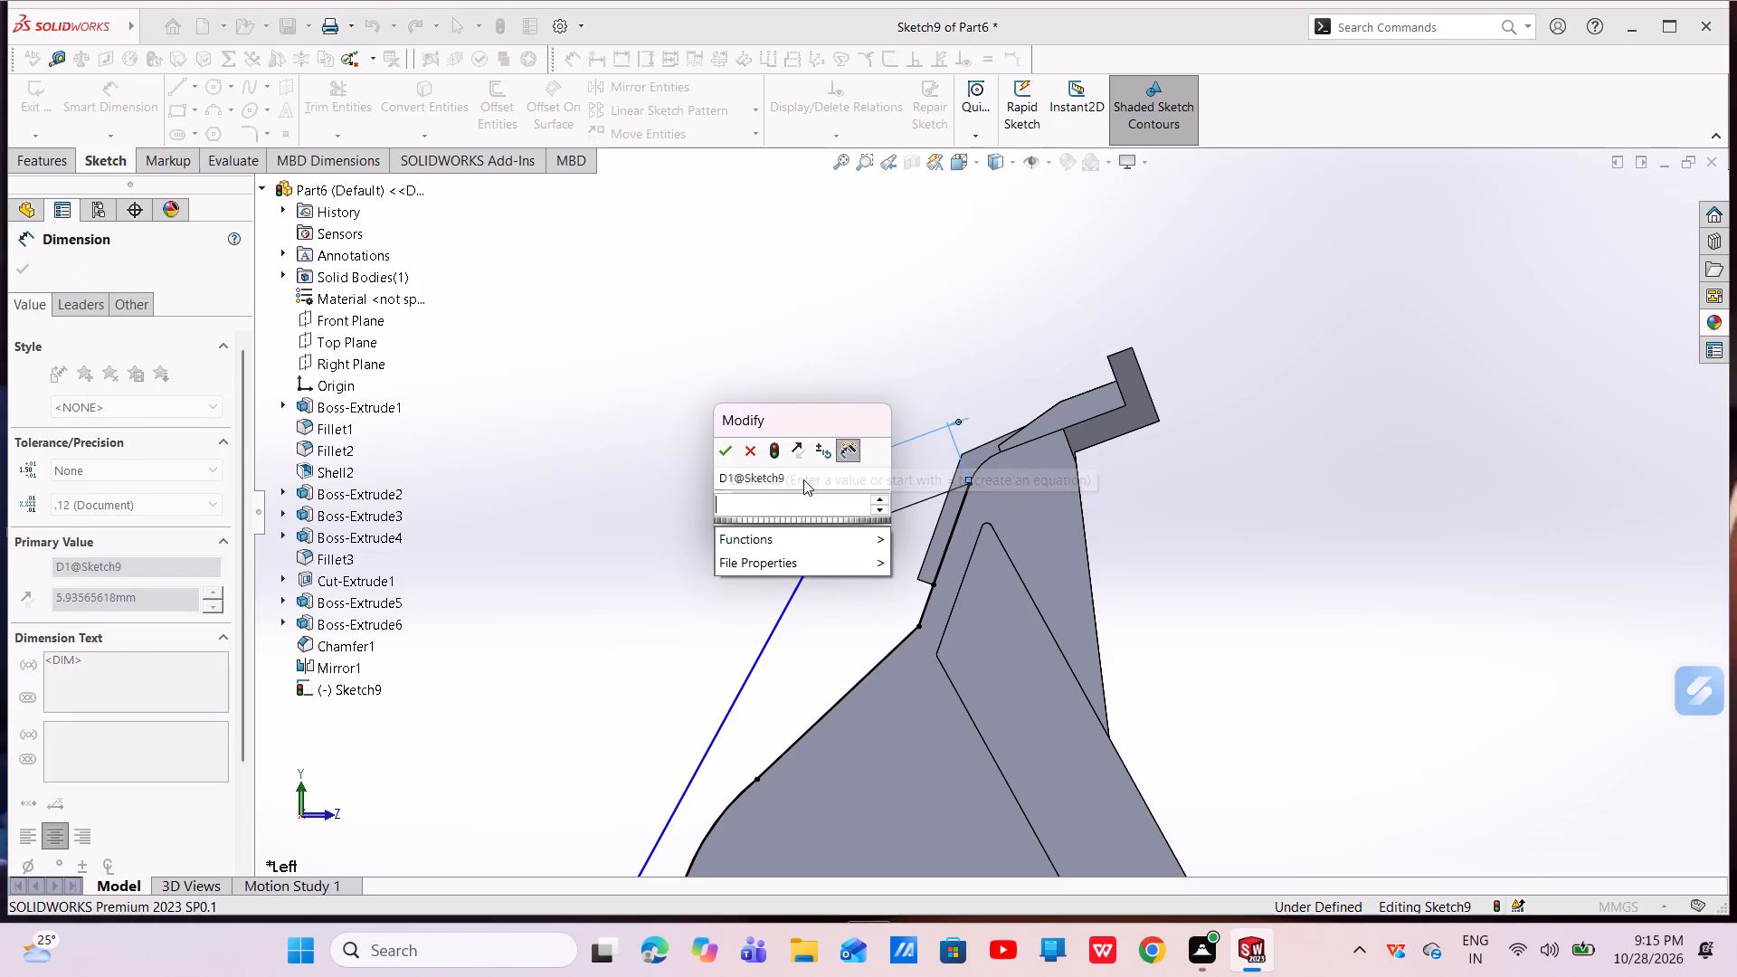
pyautogui.press('5')
pyautogui.write('.5')
pyautogui.press('Return')
pyautogui.scroll(4, 838, 598)
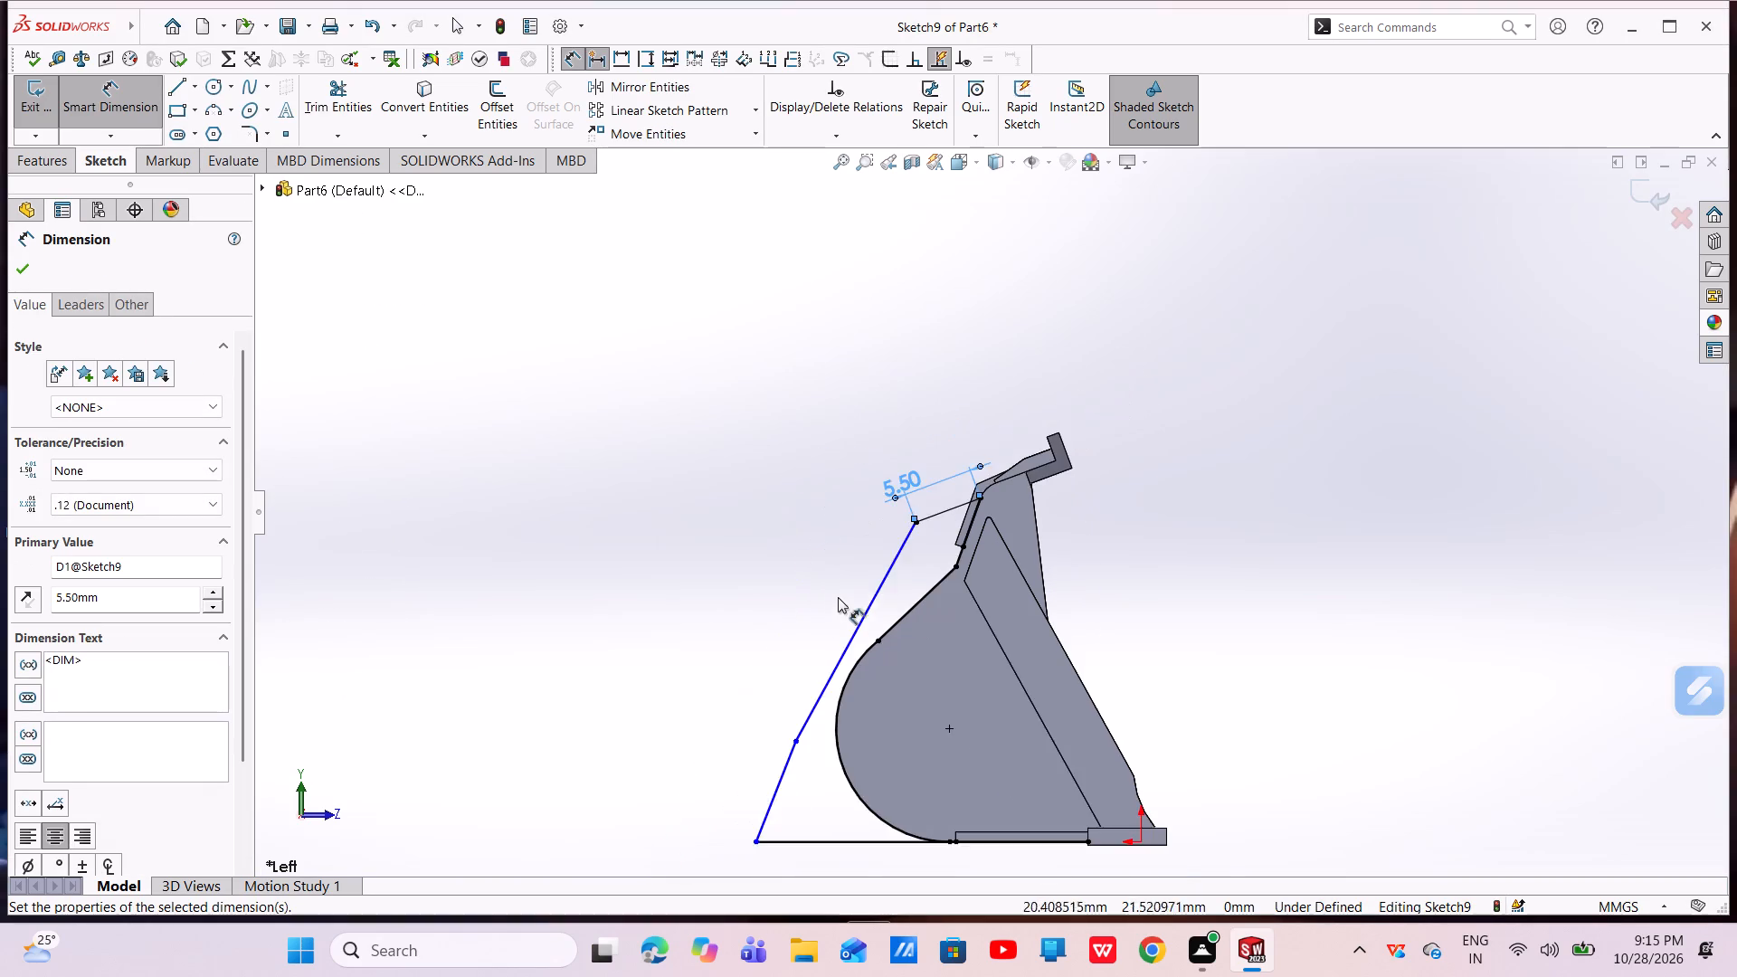
# Dimension the horizontal bottom line of the chain to 25 mm.
pyautogui.scroll(-3, 1019, 674)
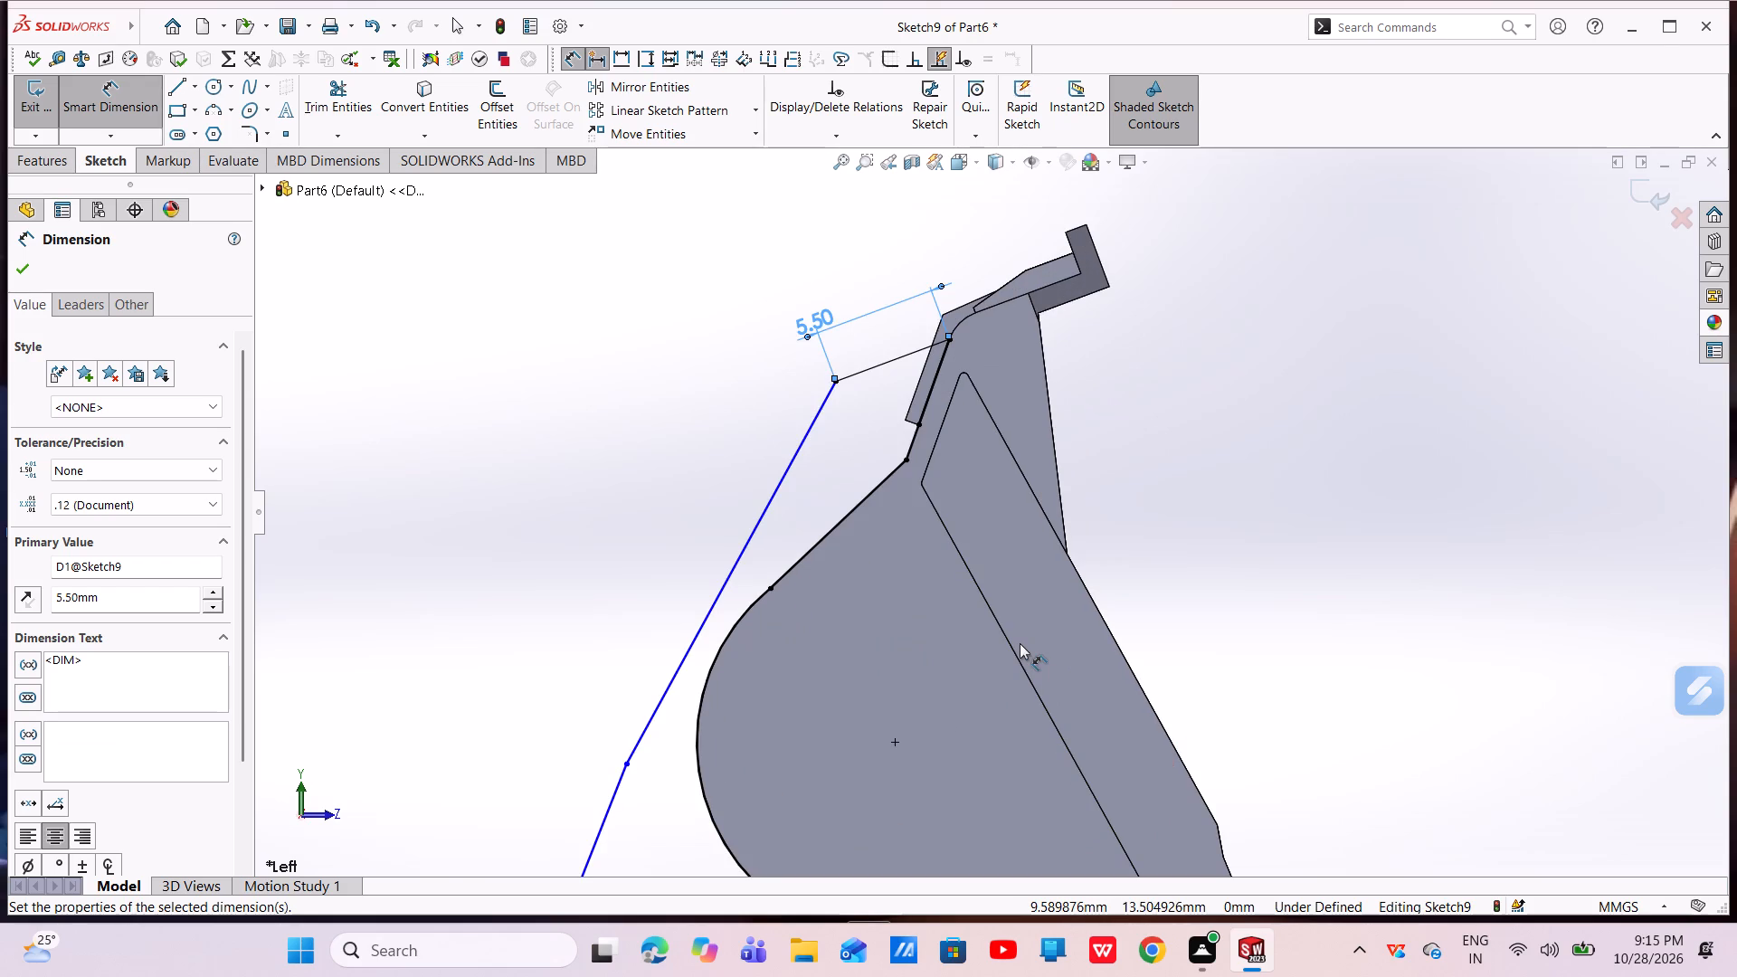
pyautogui.scroll(8, 1012, 716)
pyautogui.scroll(-7, 918, 680)
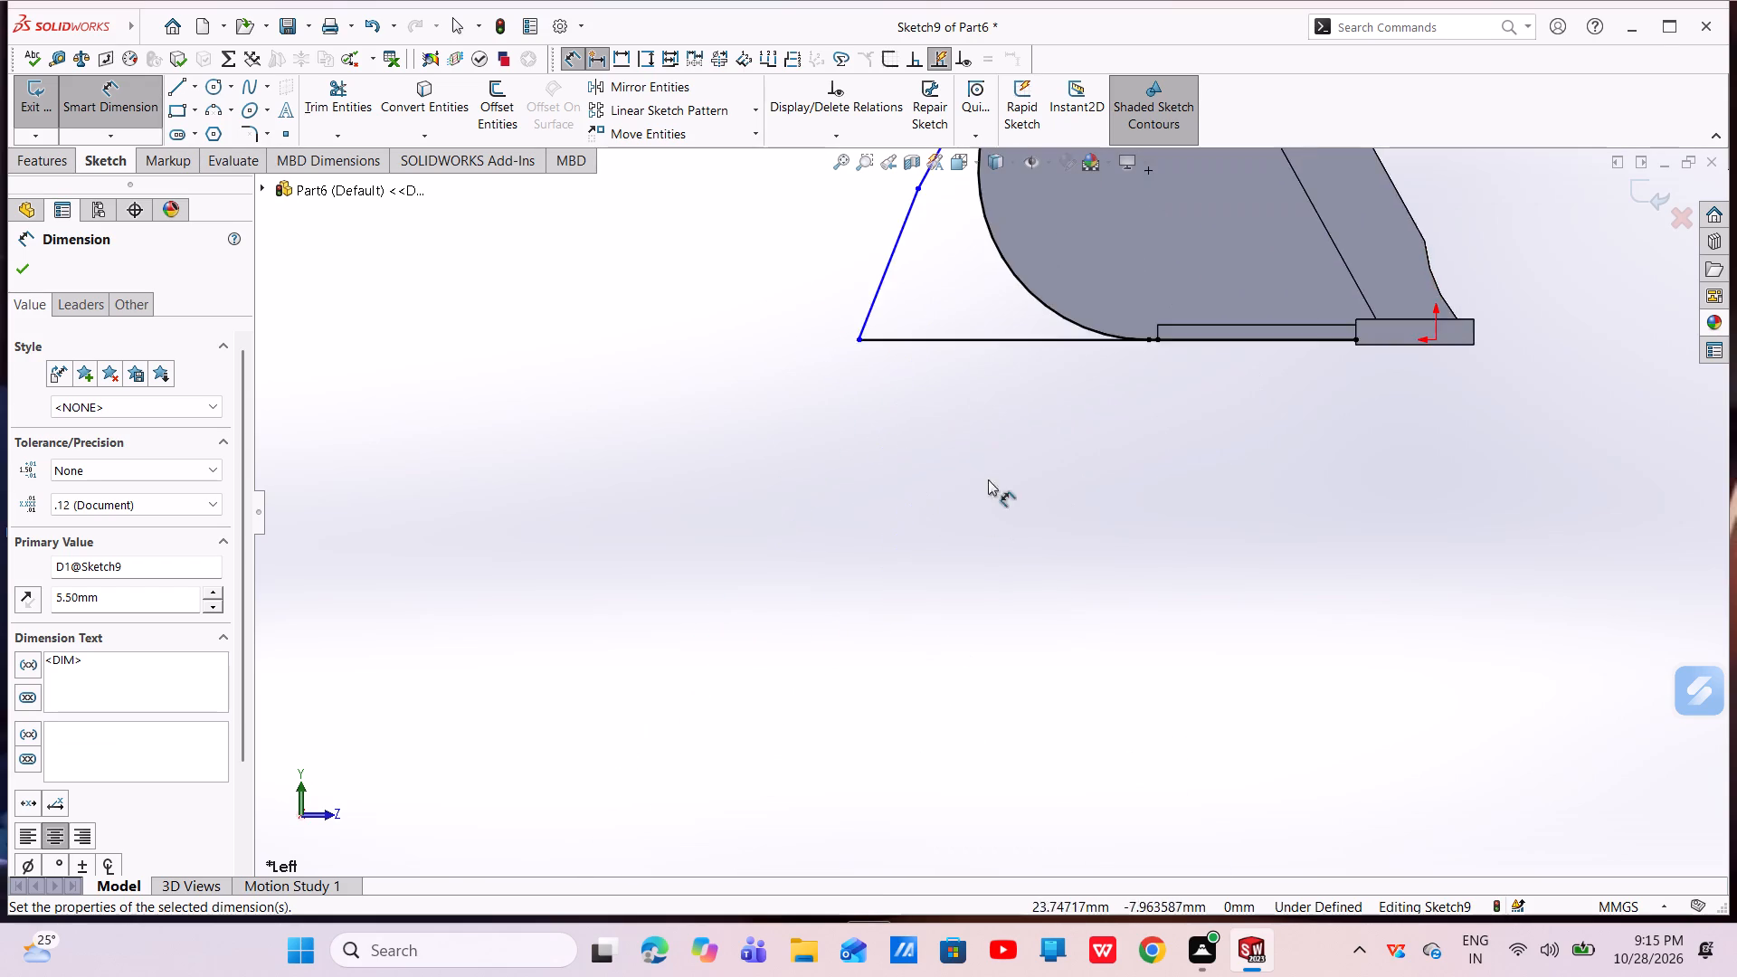
pyautogui.scroll(-3, 993, 403)
pyautogui.click(1050, 318)
pyautogui.click(1047, 419)
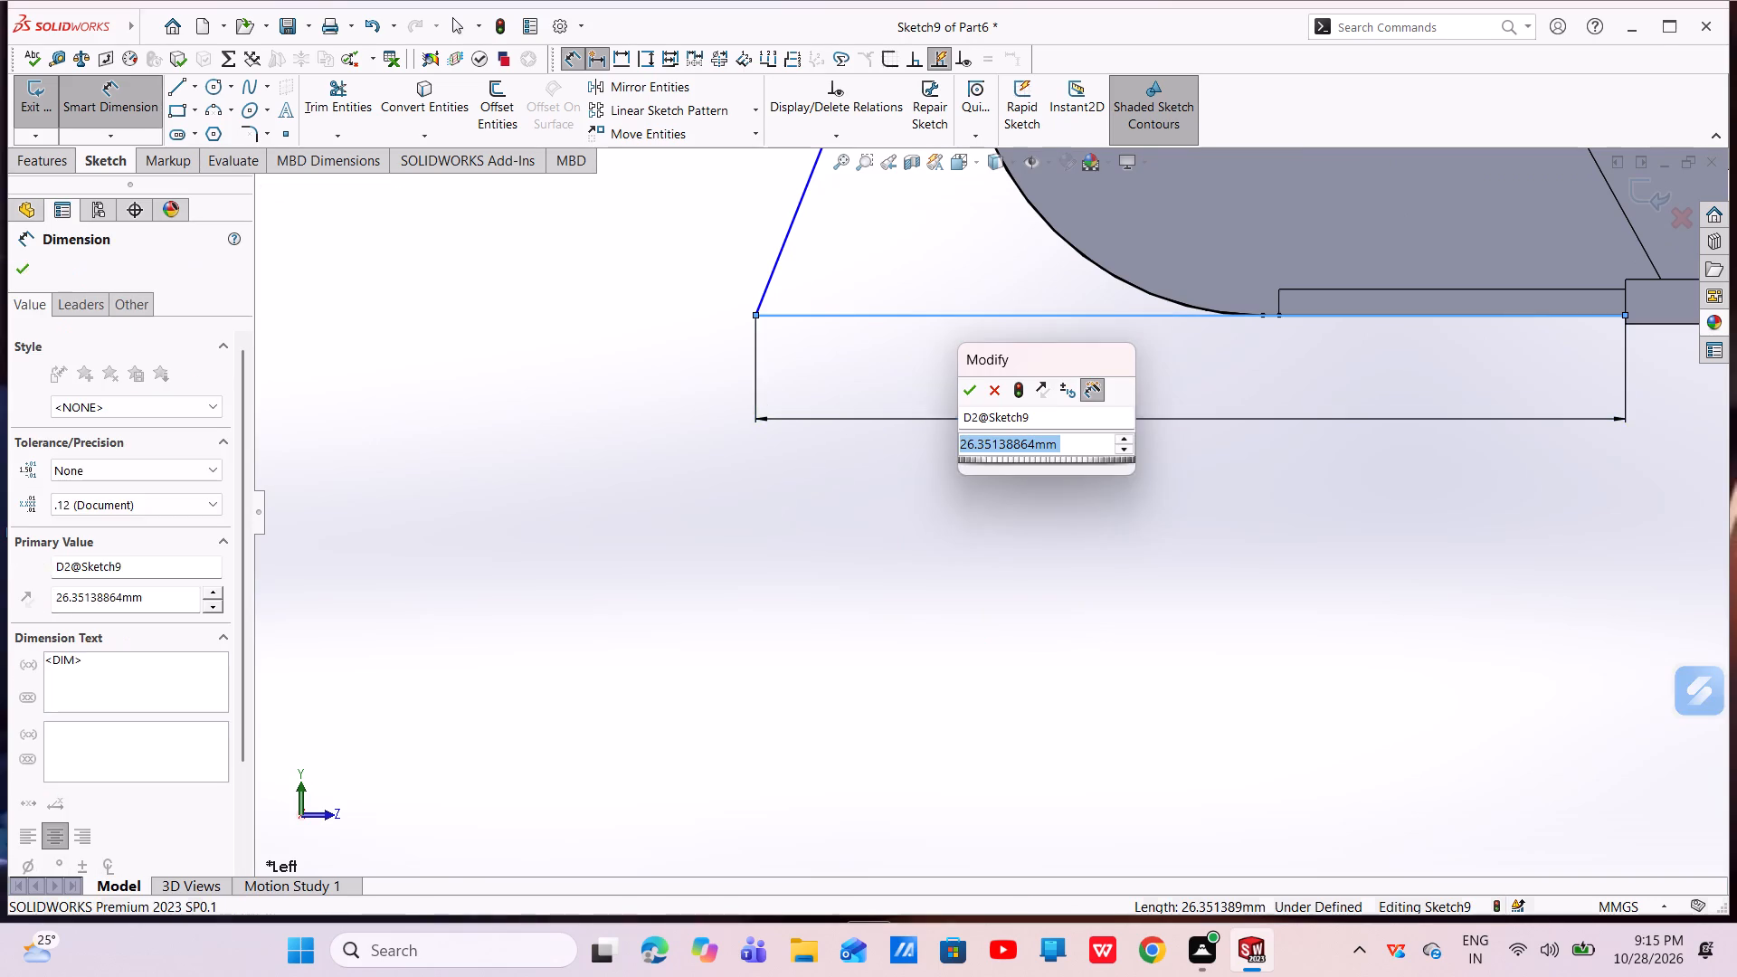
pyautogui.press('BackSpace')
pyautogui.write('25')
pyautogui.press('Return')
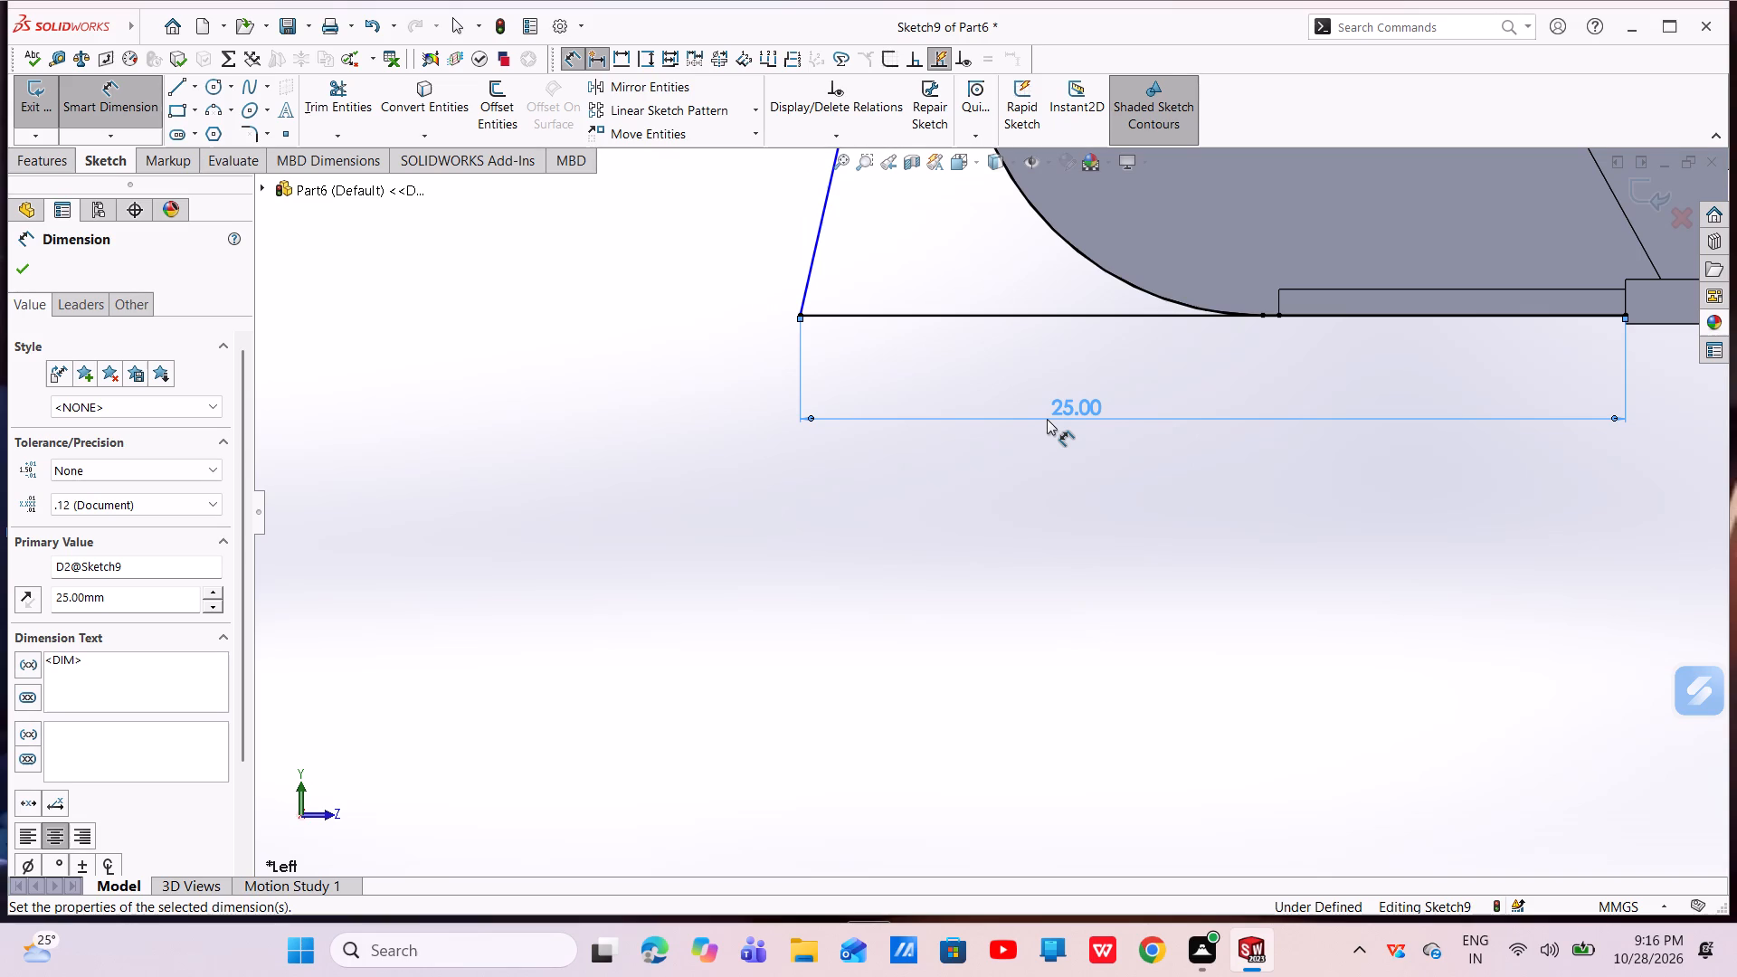
# Delete the converted 10.5 mm bottom edge line that overlaps the new horizontal line.
pyautogui.scroll(4, 1183, 384)
pyautogui.scroll(-6, 1361, 383)
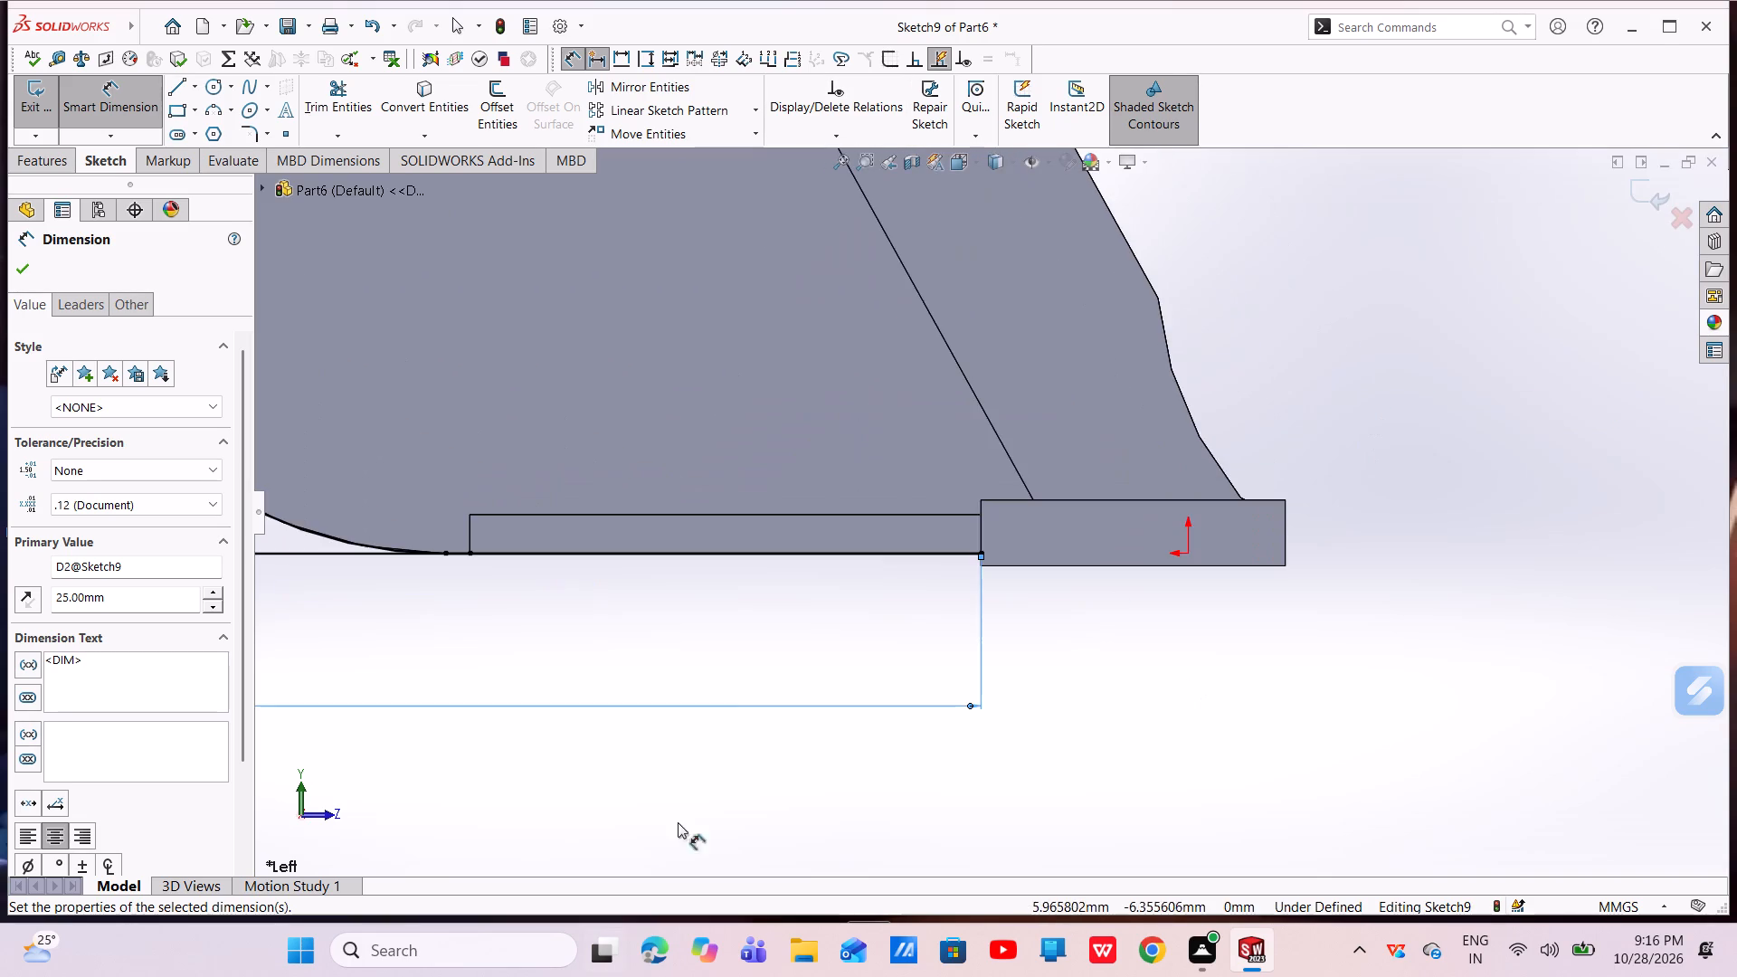
pyautogui.scroll(-6, 717, 748)
pyautogui.scroll(4, 980, 671)
pyautogui.scroll(4, 1095, 574)
pyautogui.scroll(-4, 1169, 427)
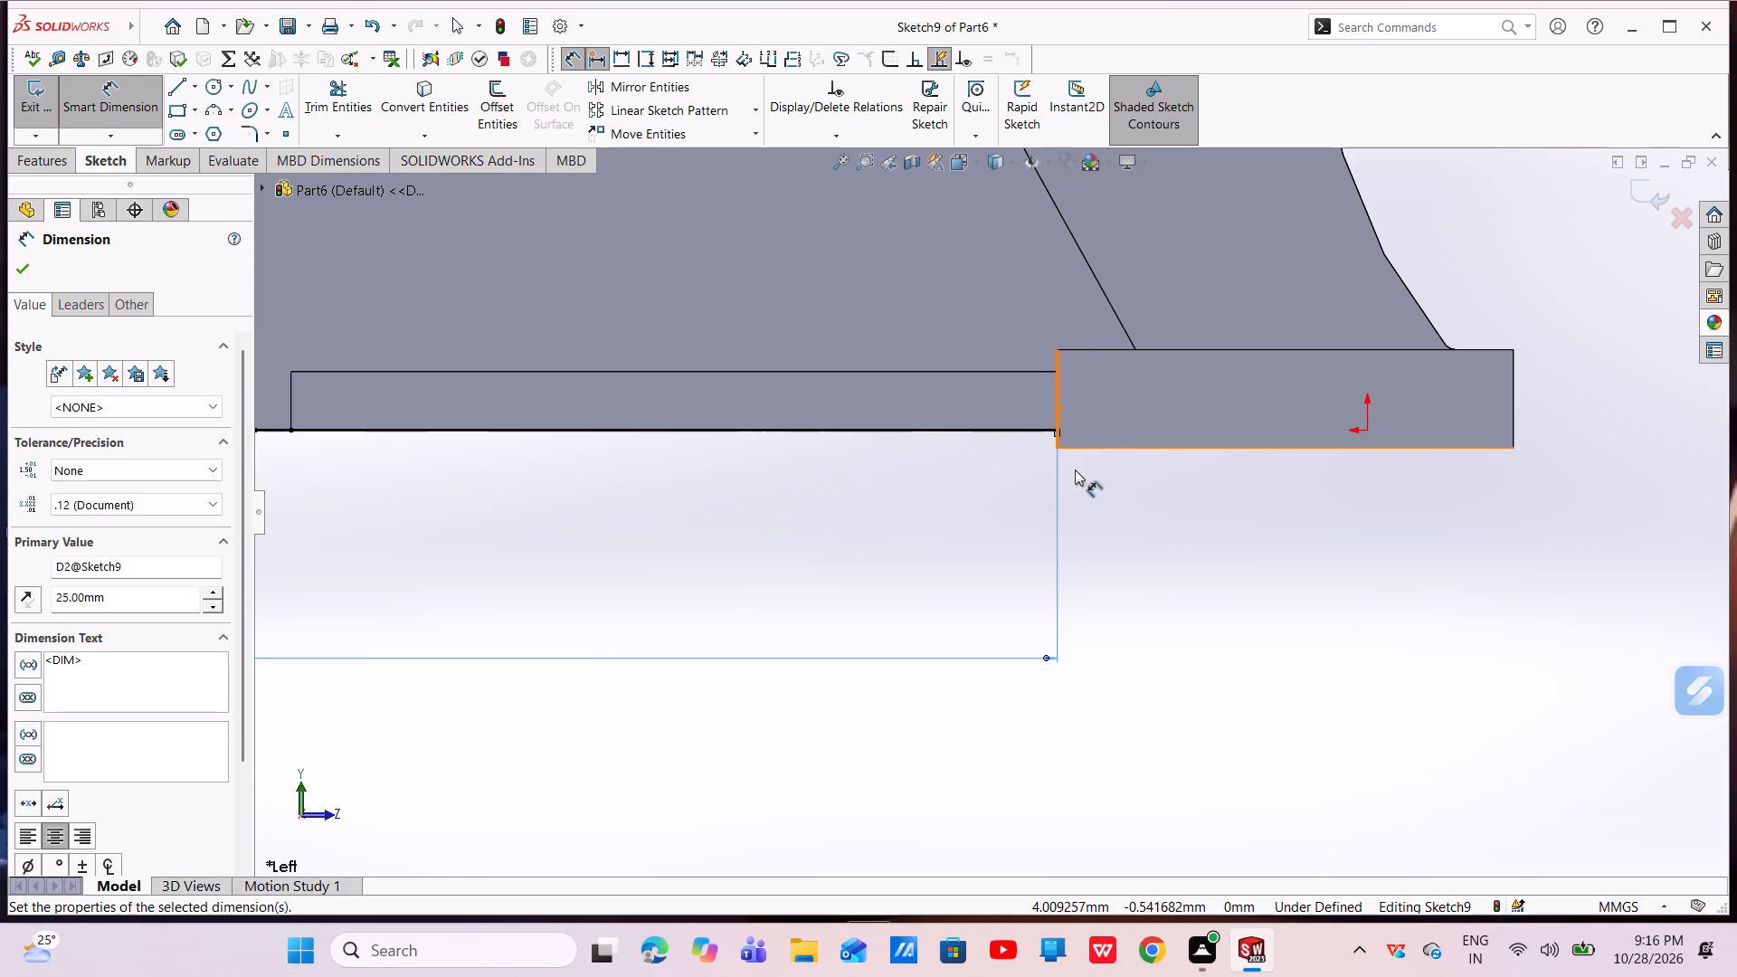
pyautogui.scroll(-6, 1080, 416)
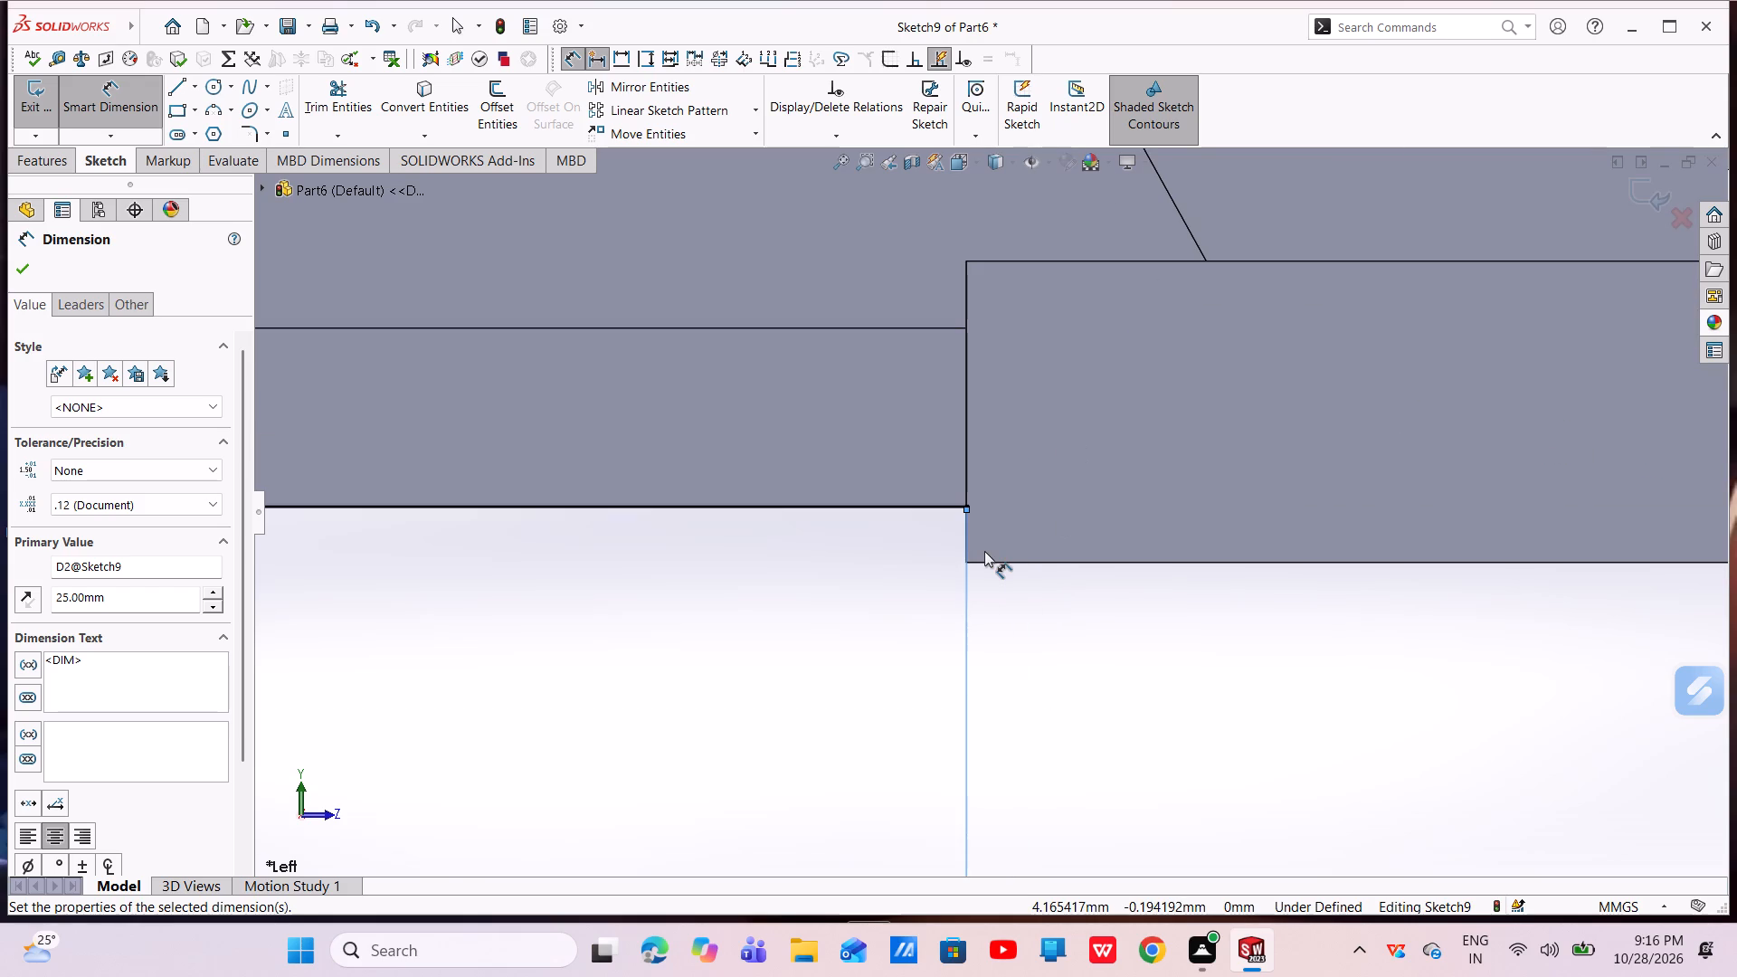
pyautogui.moveTo(957, 504); pyautogui.dragTo(957, 505)
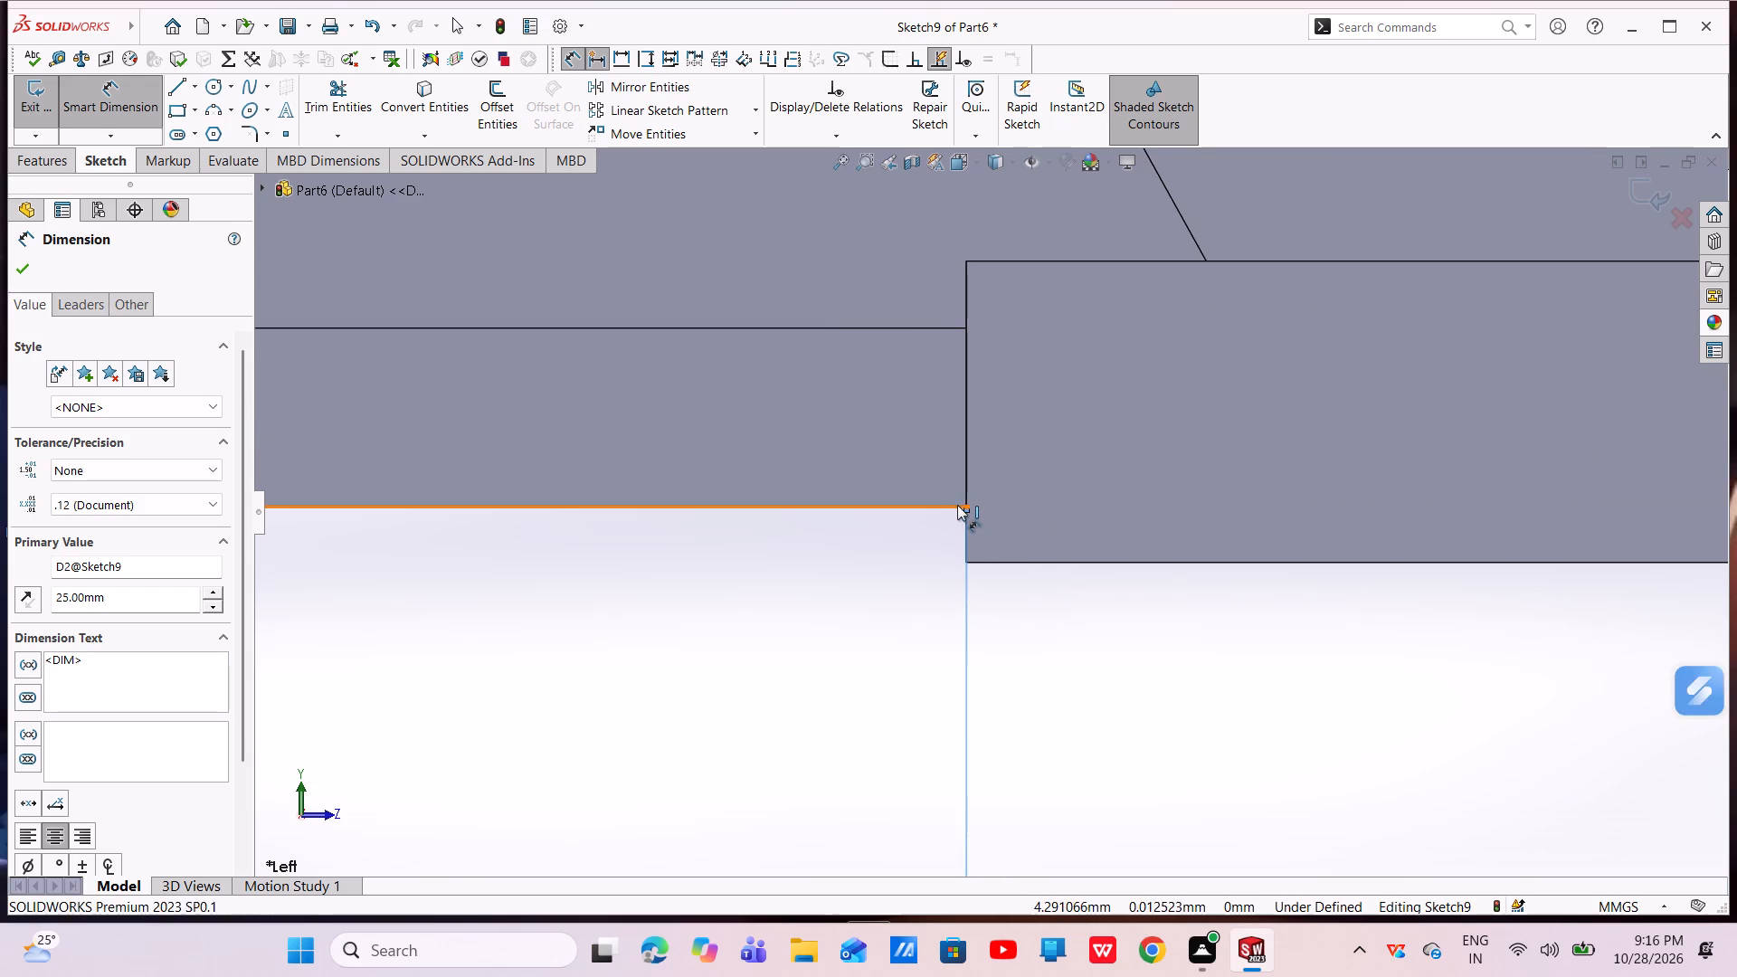
pyautogui.moveTo(957, 505); pyautogui.dragTo(949, 545)
pyautogui.press('Escape')
pyautogui.press('Escape')
pyautogui.press('Escape')
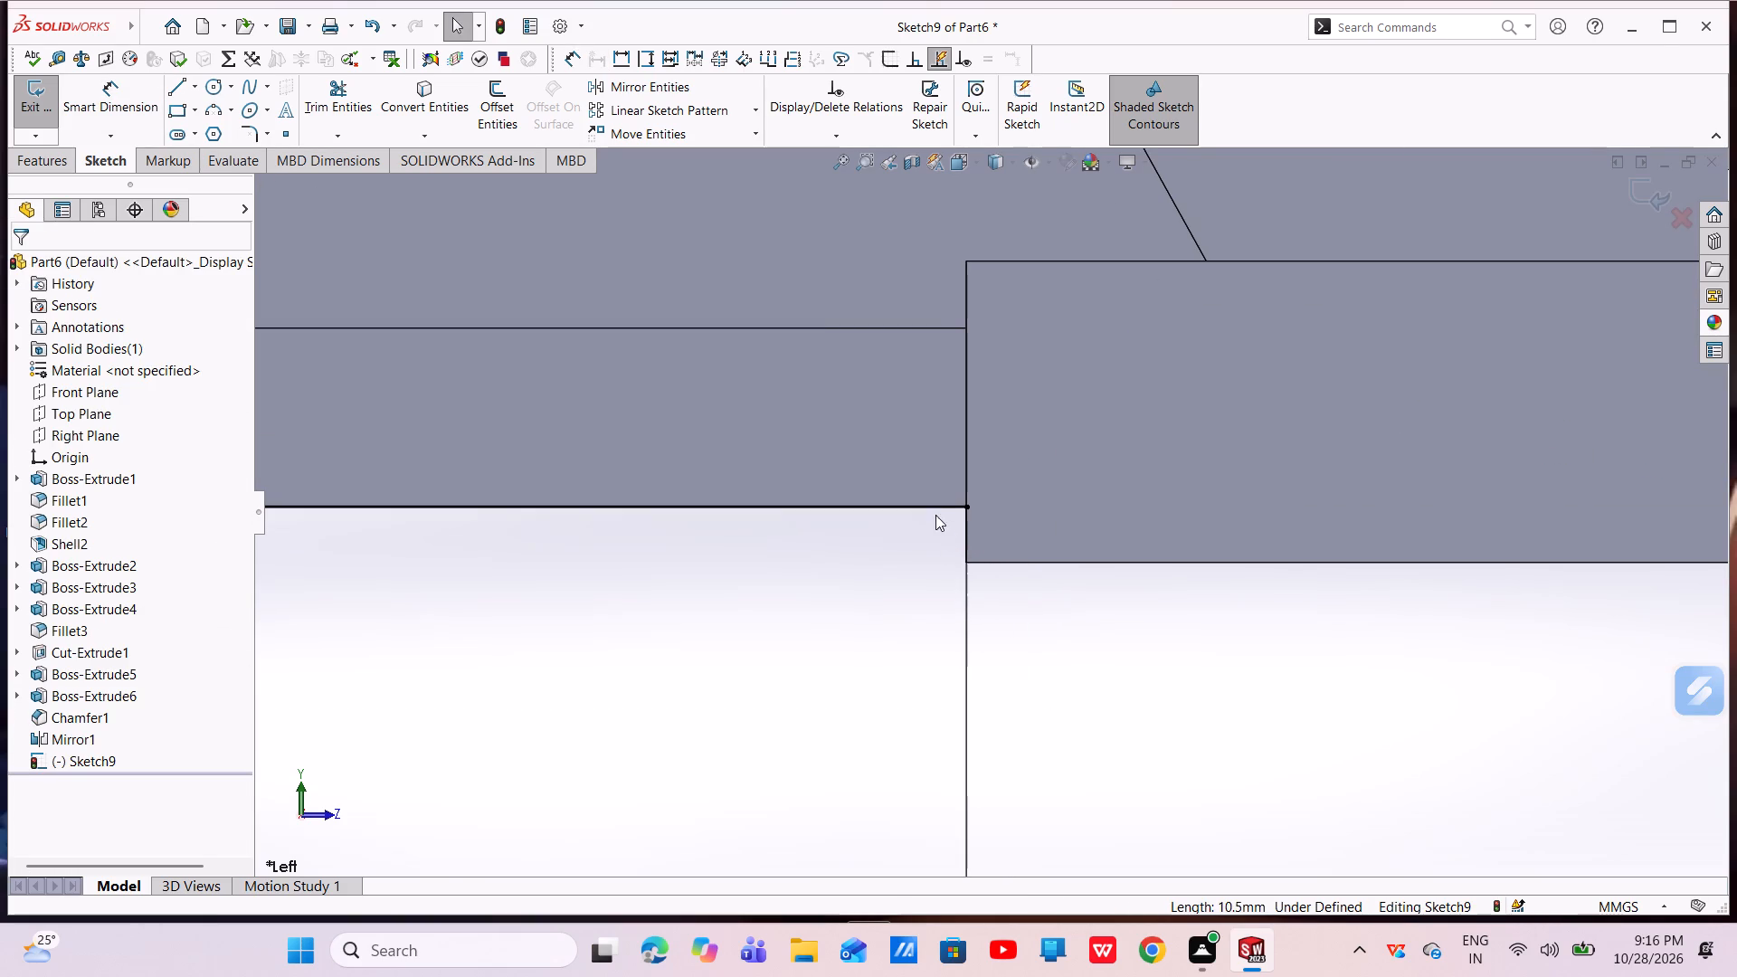
pyautogui.click(931, 510)
pyautogui.rightClick(931, 510)
pyautogui.click(976, 794)
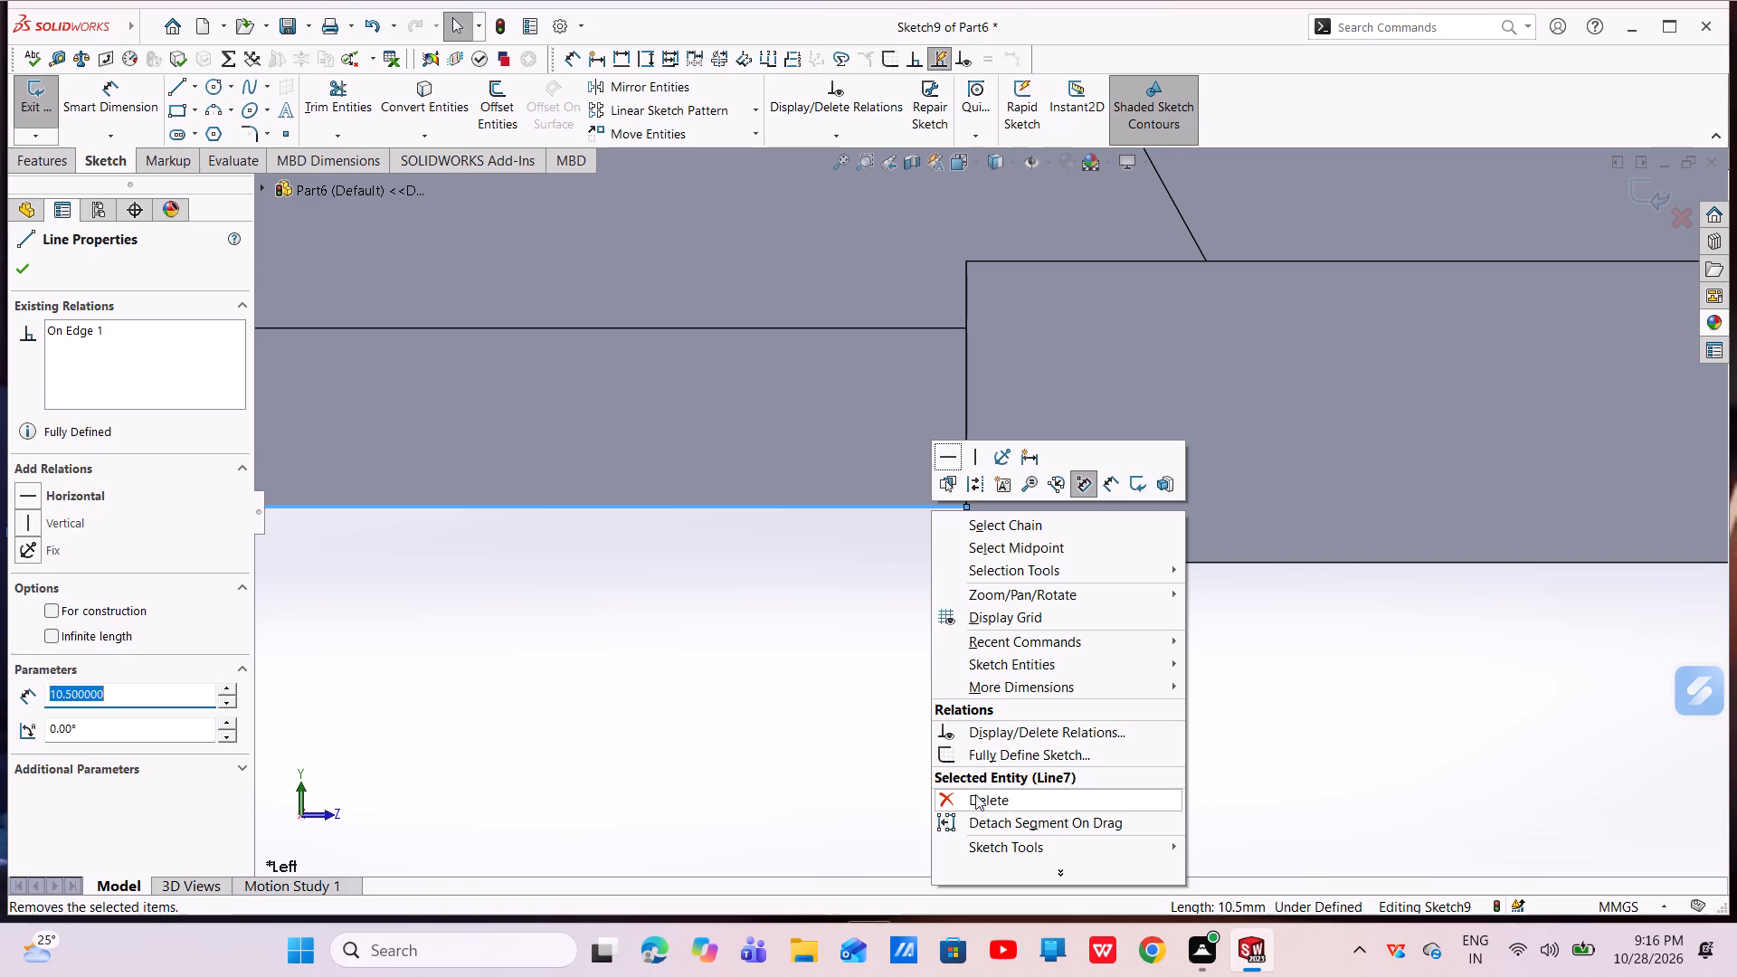
# Delete the 25 mm horizontal bottom line together with its dimension.
pyautogui.scroll(12, 857, 647)
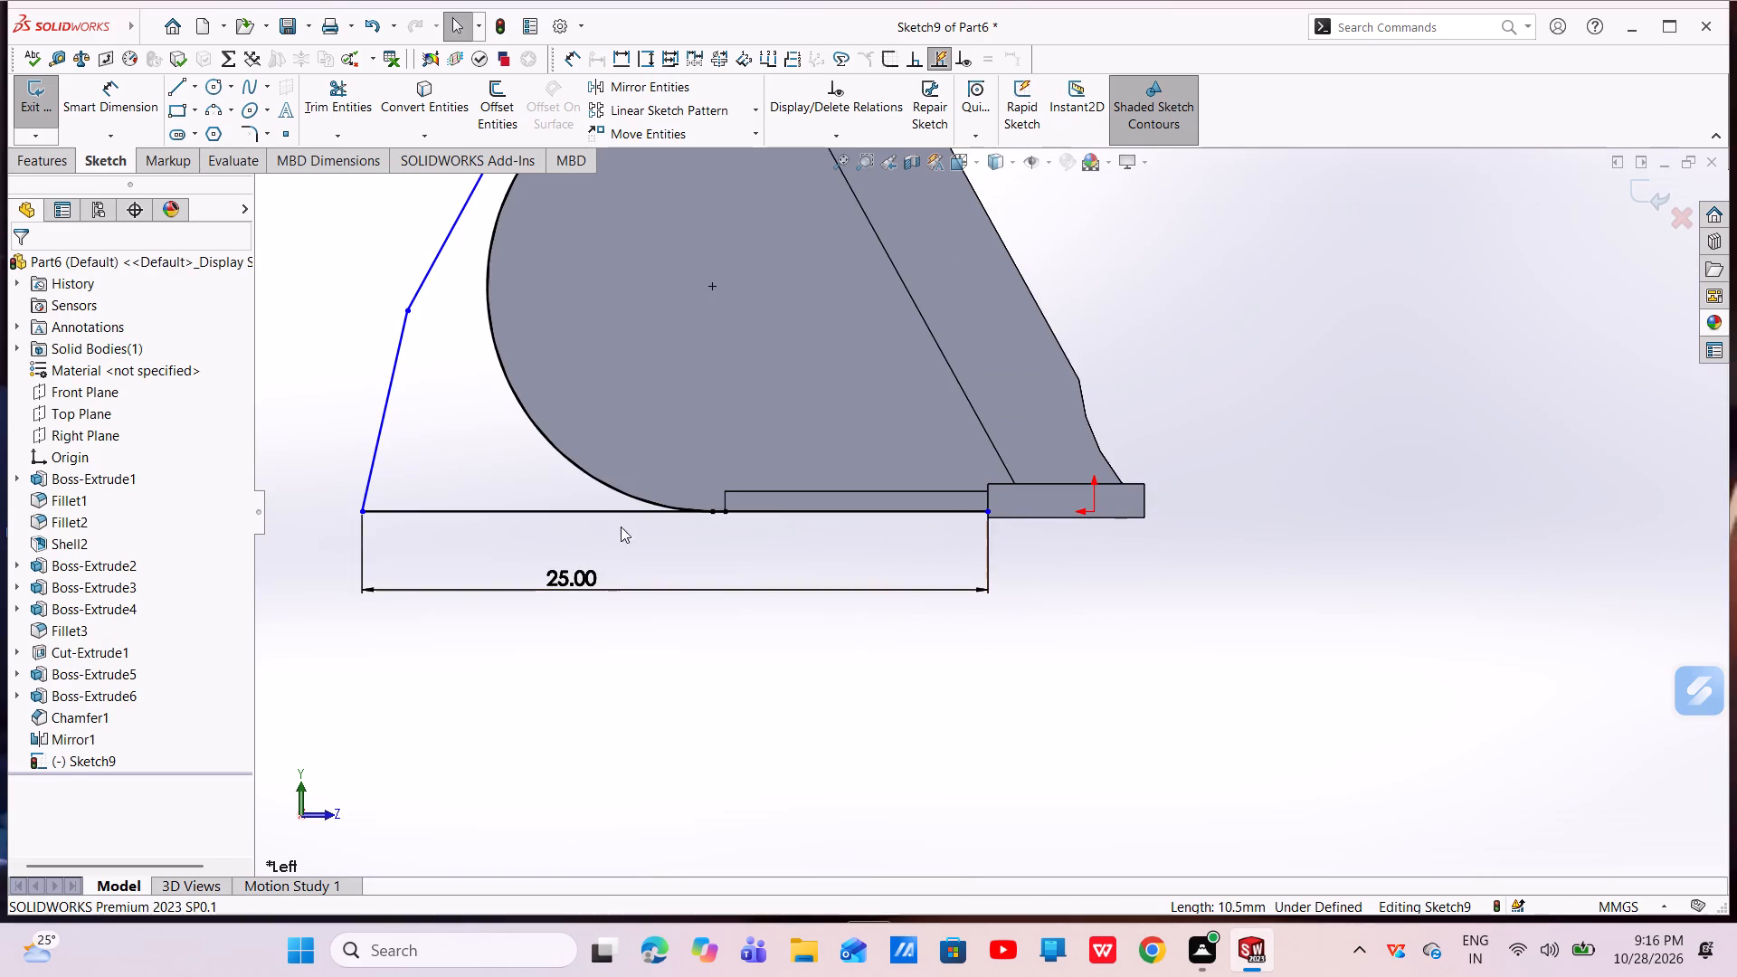
pyautogui.click(667, 510)
pyautogui.rightClick(667, 510)
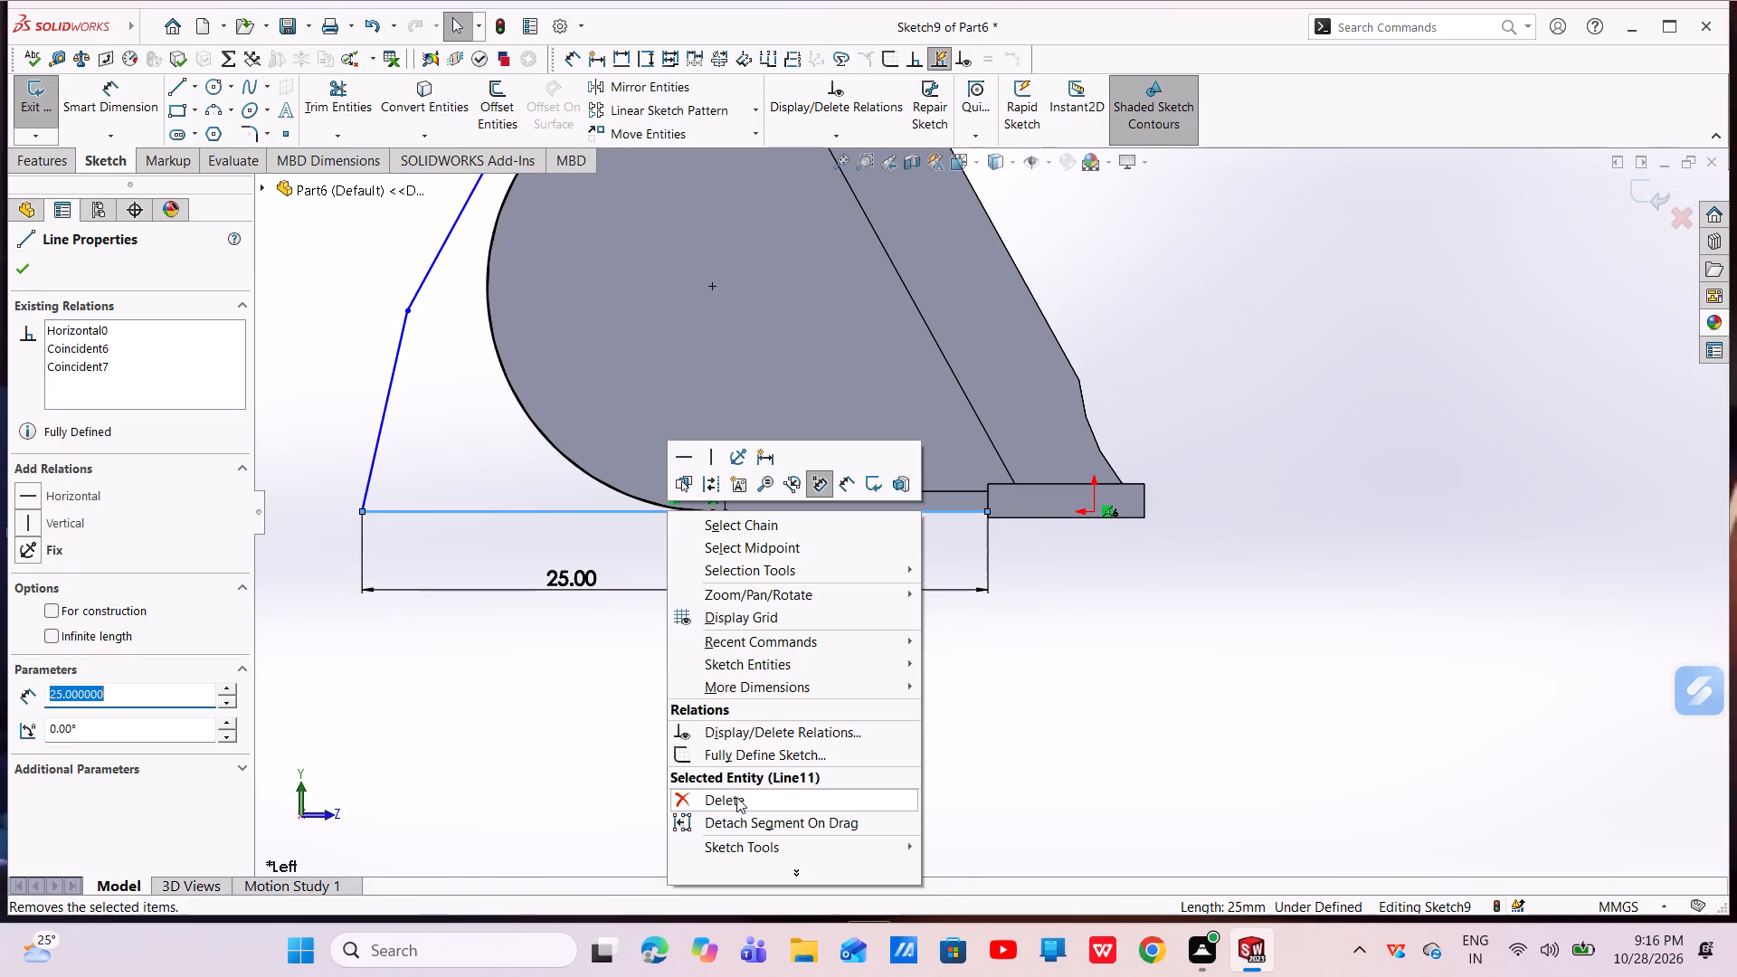
pyautogui.click(736, 797)
pyautogui.click(751, 476)
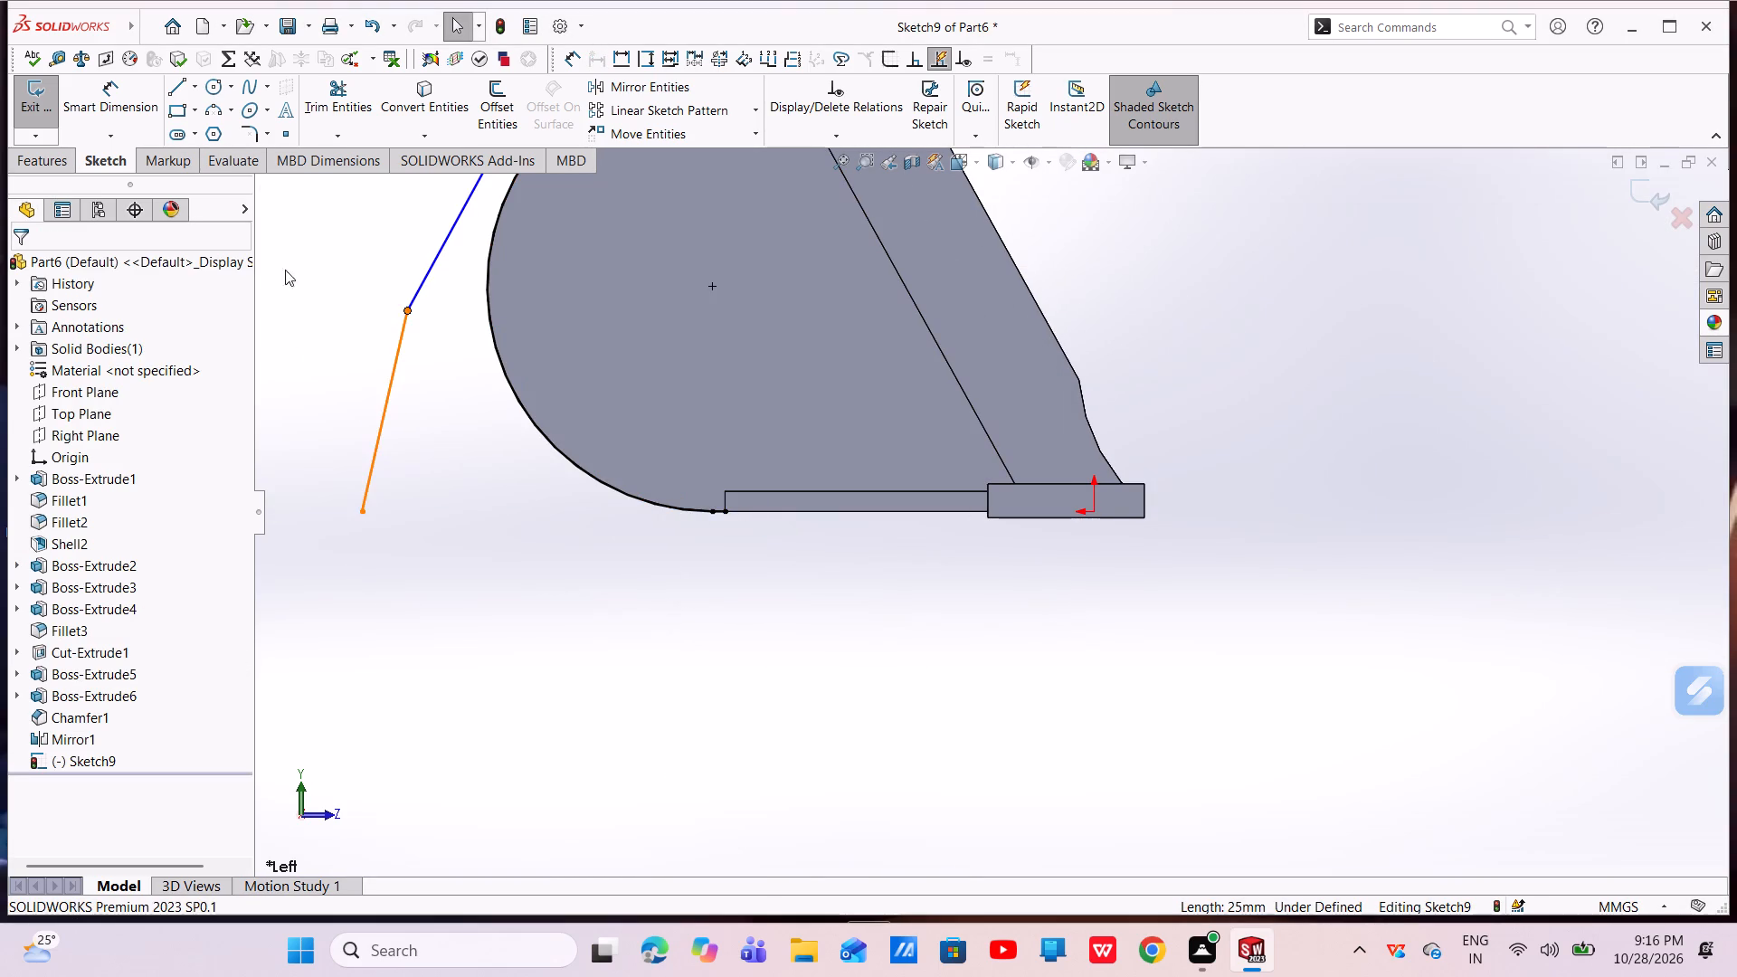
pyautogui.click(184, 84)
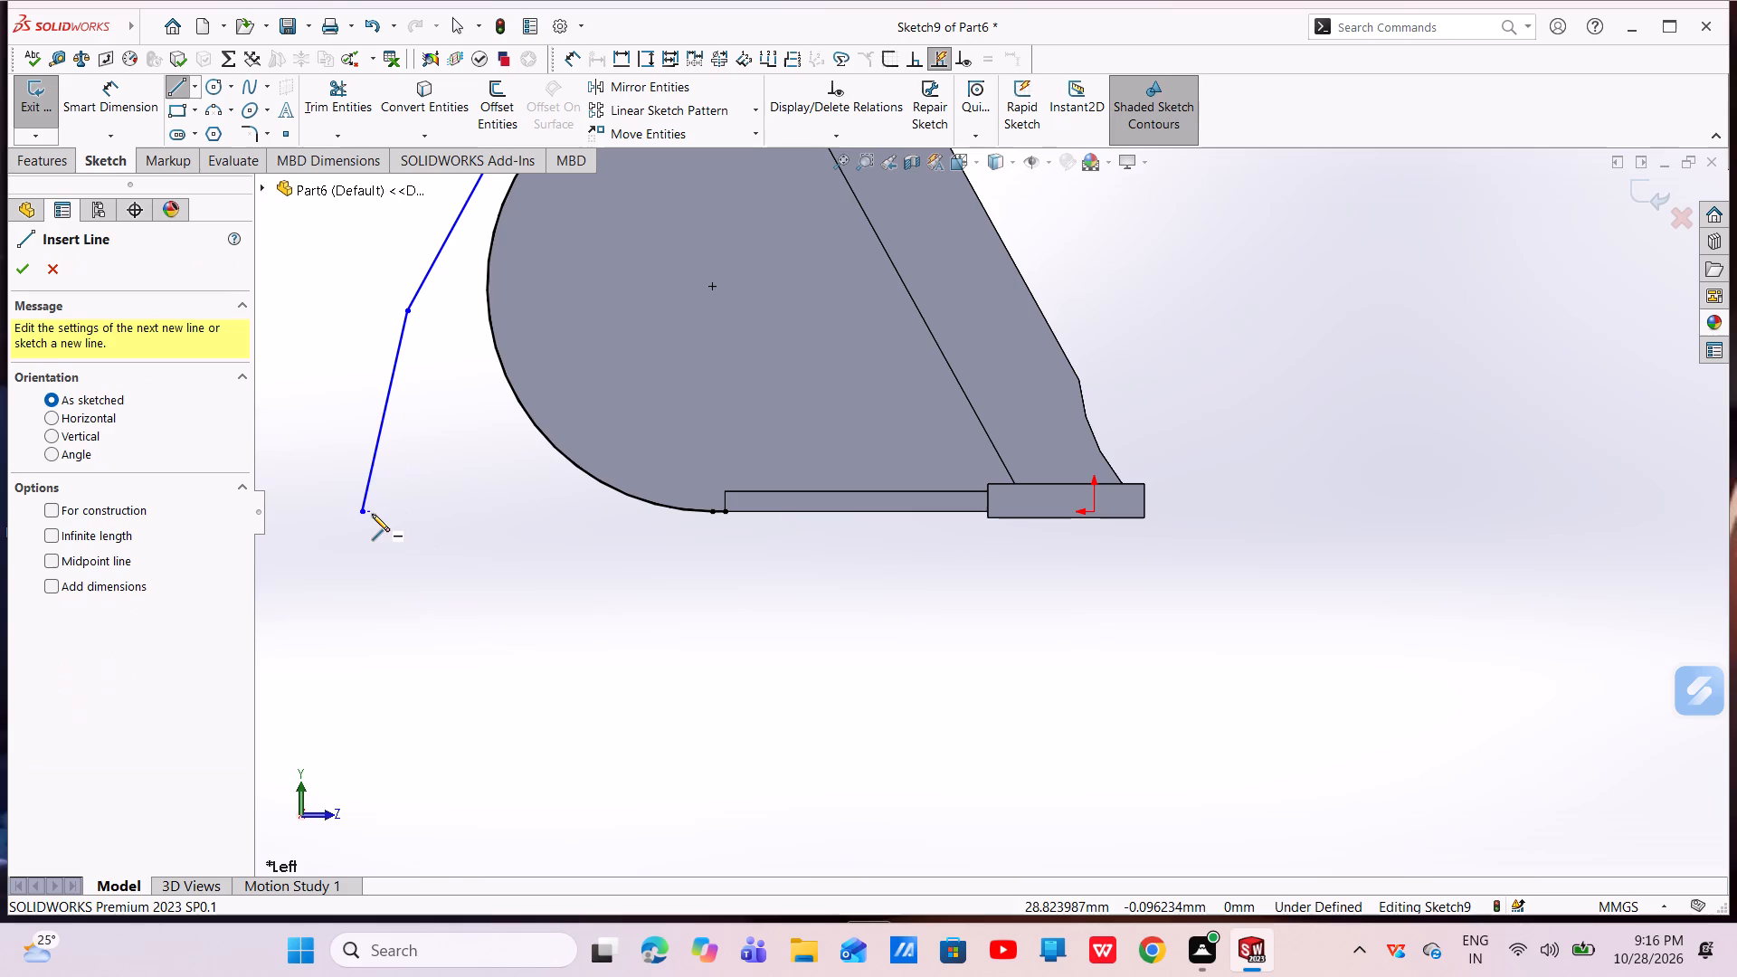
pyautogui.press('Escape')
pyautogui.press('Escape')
# Move the open lower endpoint of the sketch chain slightly down, to about X 29.35, Y -0.37 mm.
pyautogui.moveTo(363, 514); pyautogui.dragTo(360, 522)
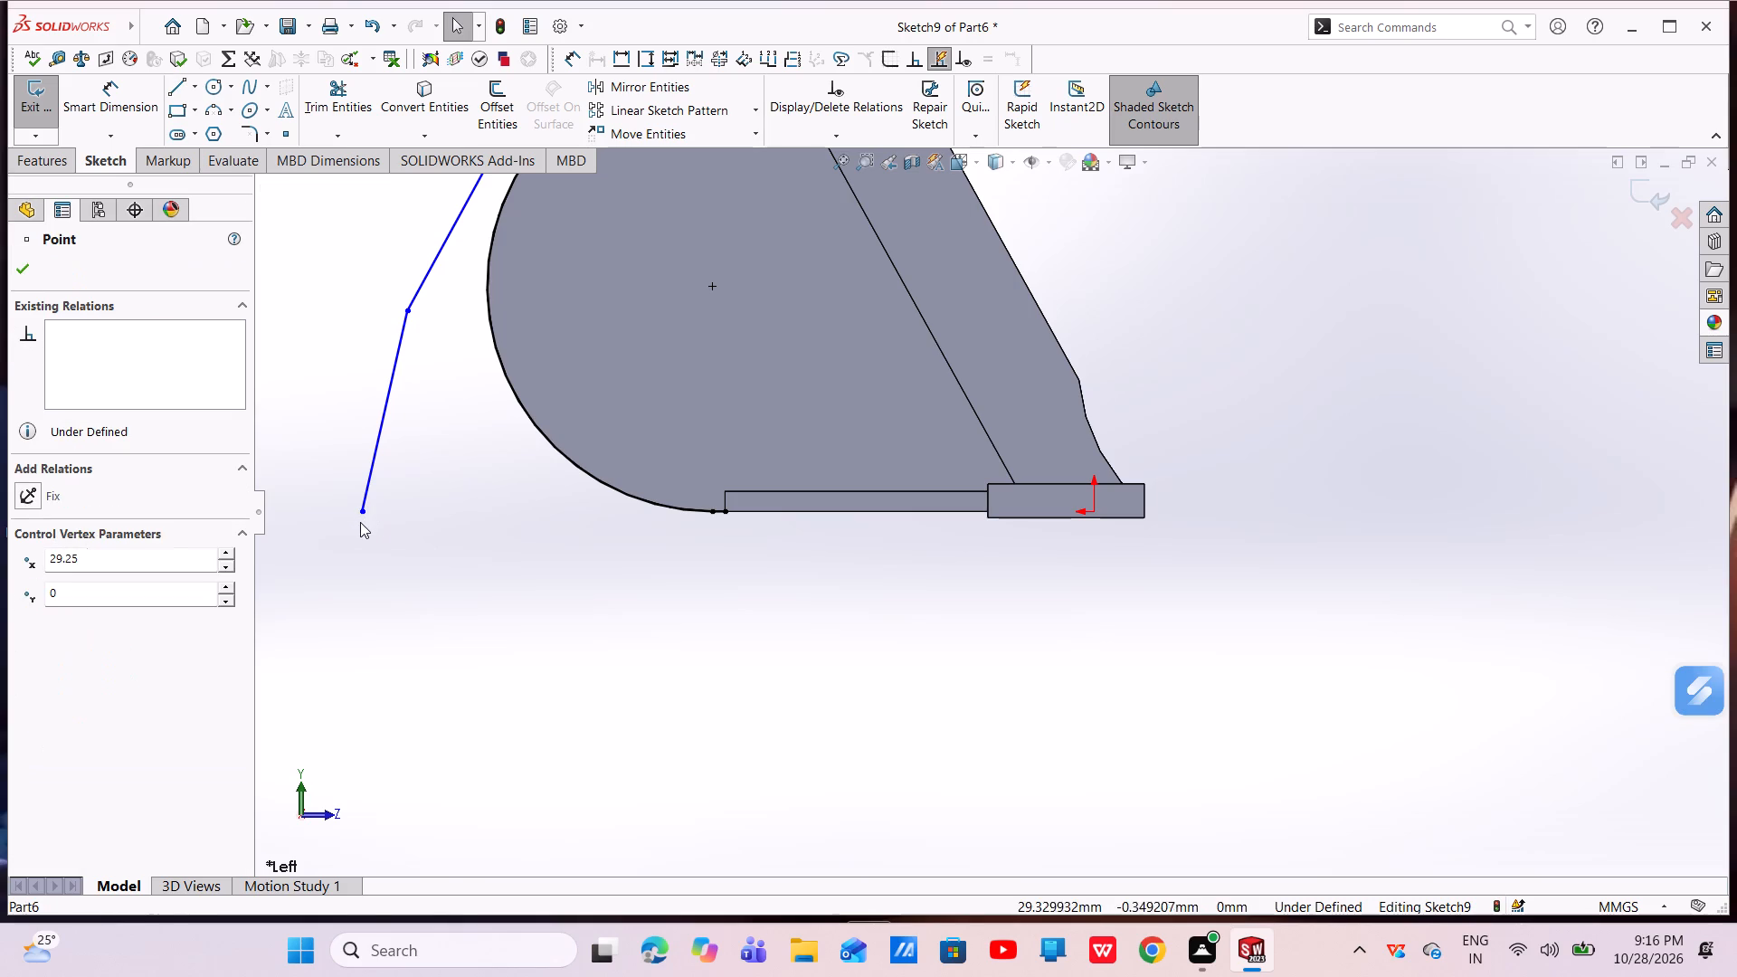
pyautogui.moveTo(360, 522); pyautogui.dragTo(359, 528)
pyautogui.press('Escape')
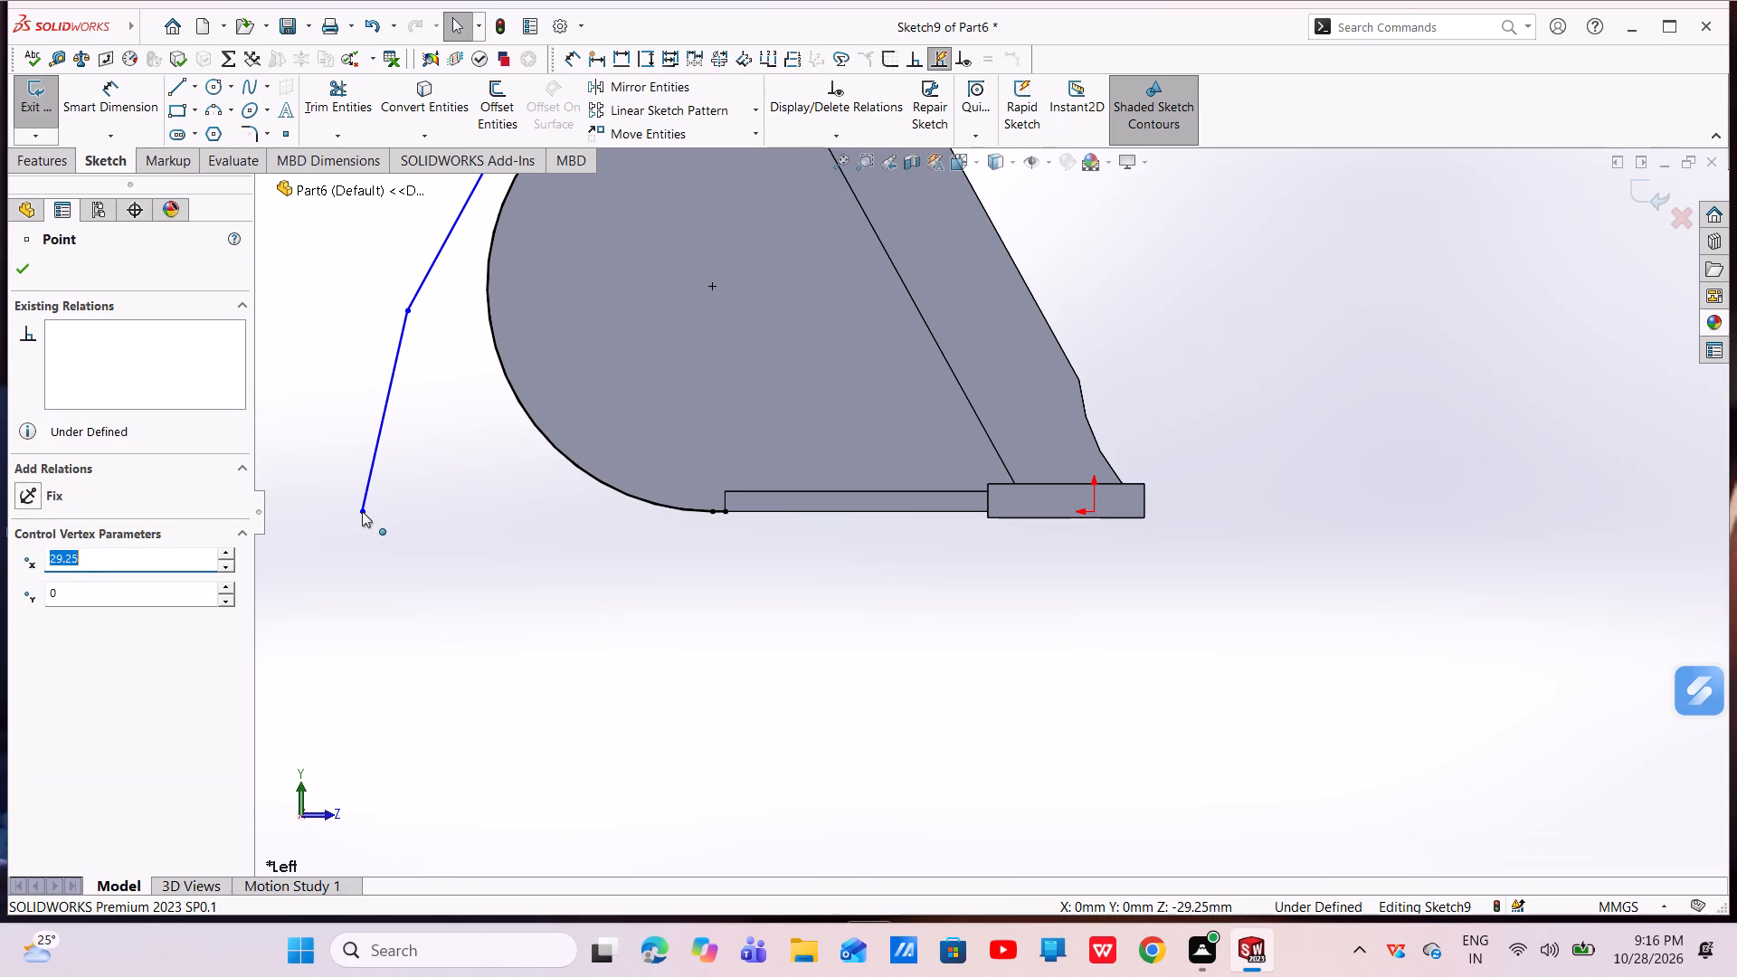
pyautogui.moveTo(362, 511); pyautogui.dragTo(360, 524)
pyautogui.press('Escape')
pyautogui.scroll(-5, 364, 507)
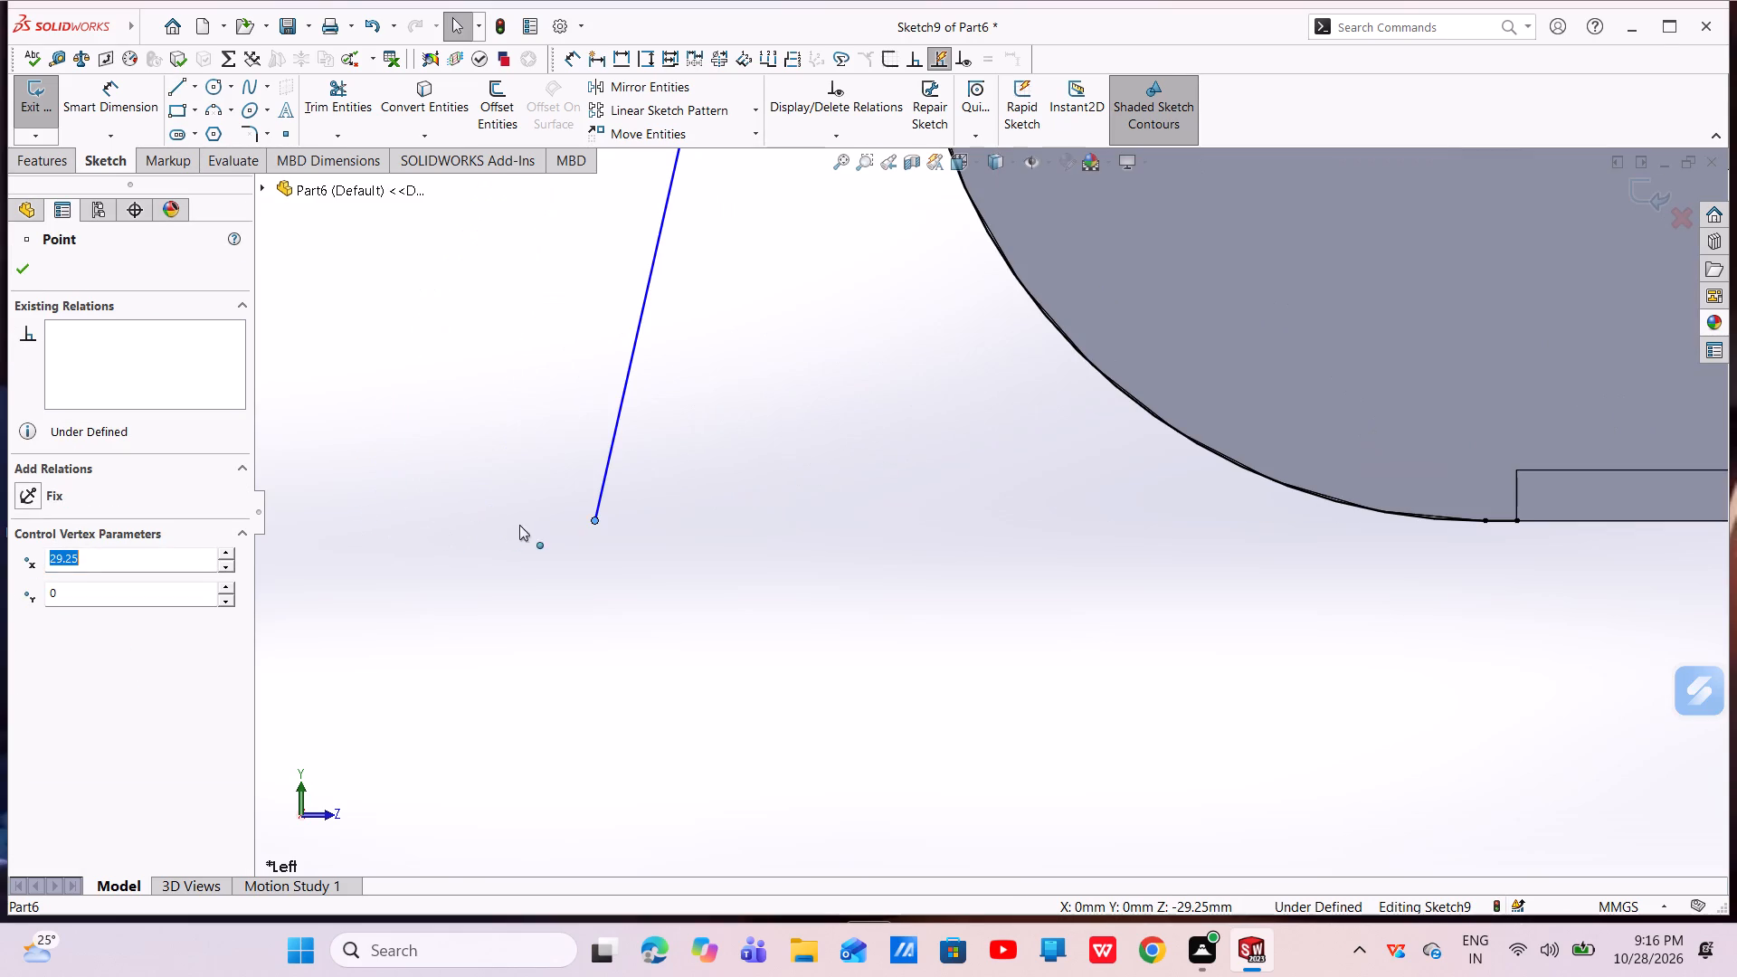
pyautogui.moveTo(593, 520); pyautogui.dragTo(593, 526)
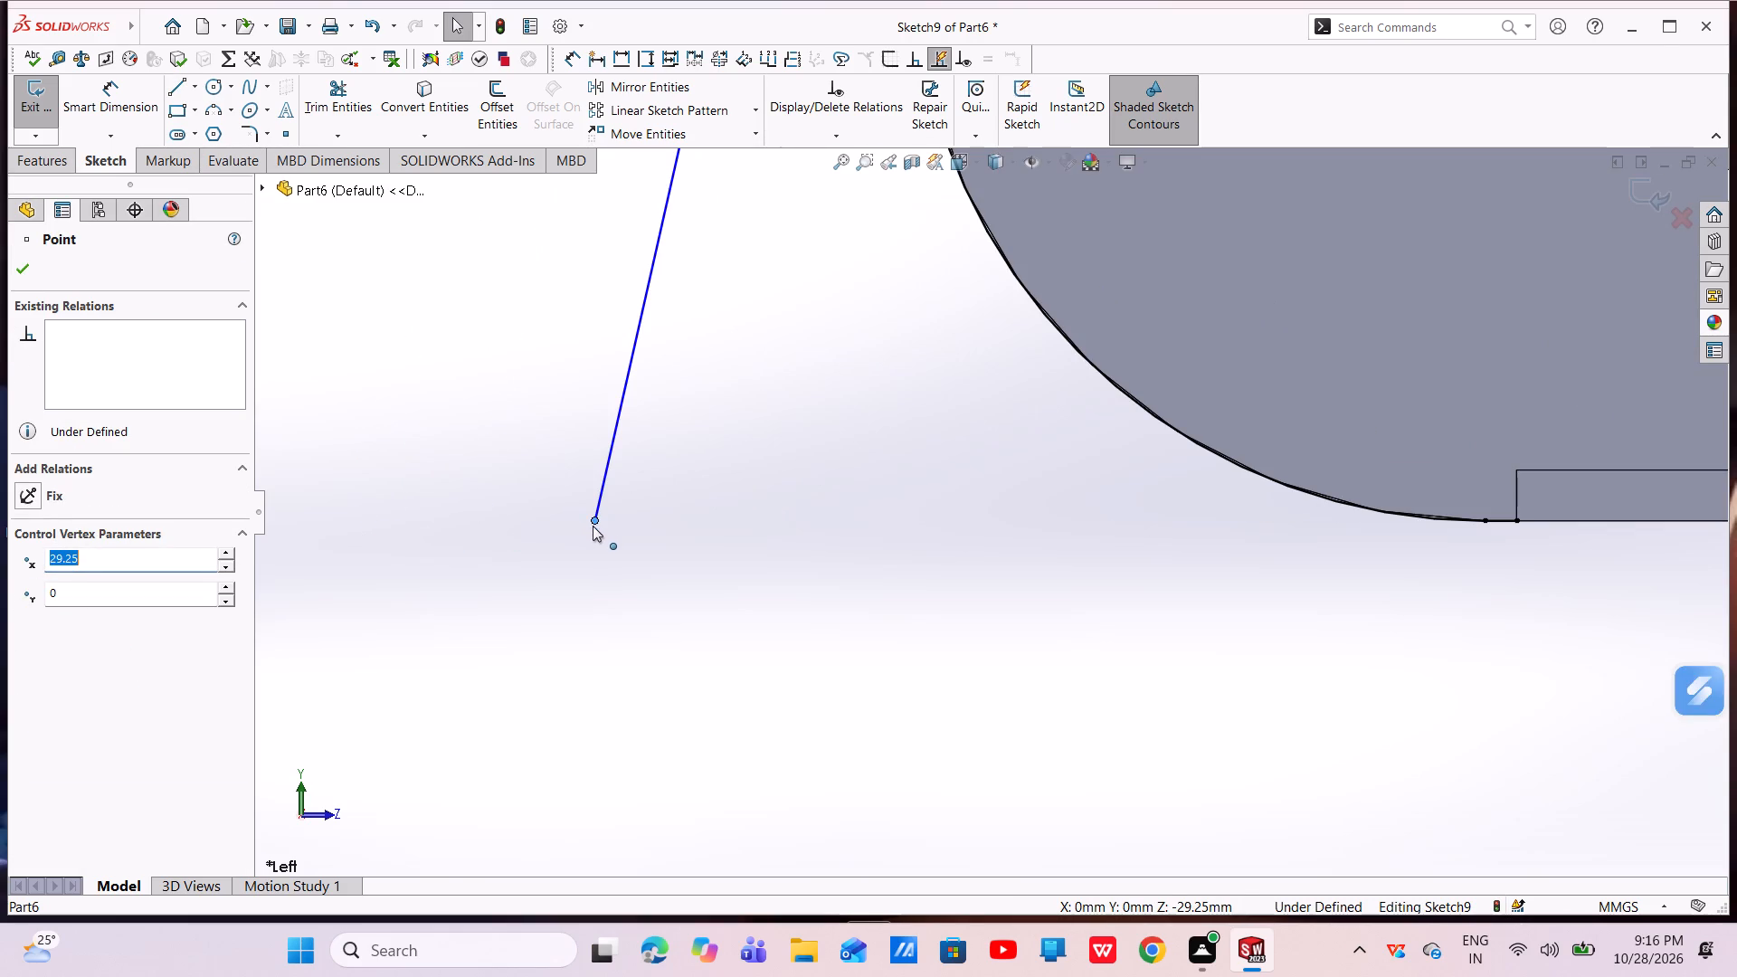
pyautogui.moveTo(593, 526); pyautogui.dragTo(589, 545)
pyautogui.press('Escape')
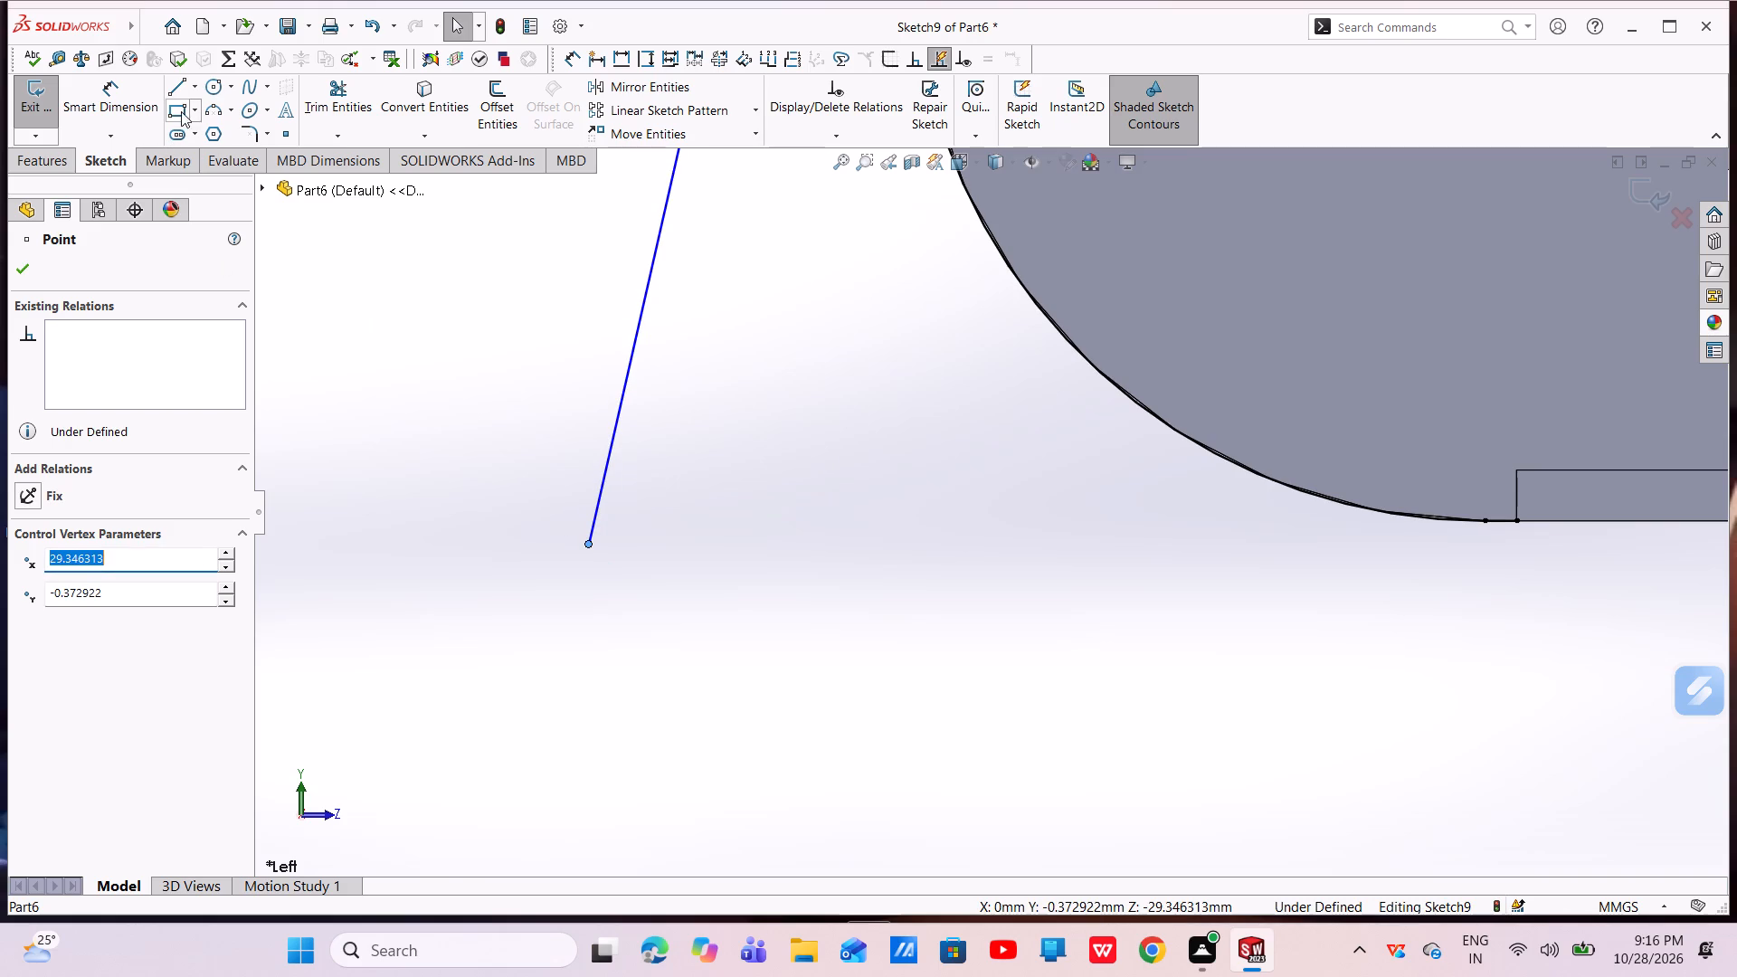
# Draw a nearly horizontal line about 25.1 mm long from the chain's lower endpoint to the rear vertical edge of the base block.
pyautogui.click(179, 89)
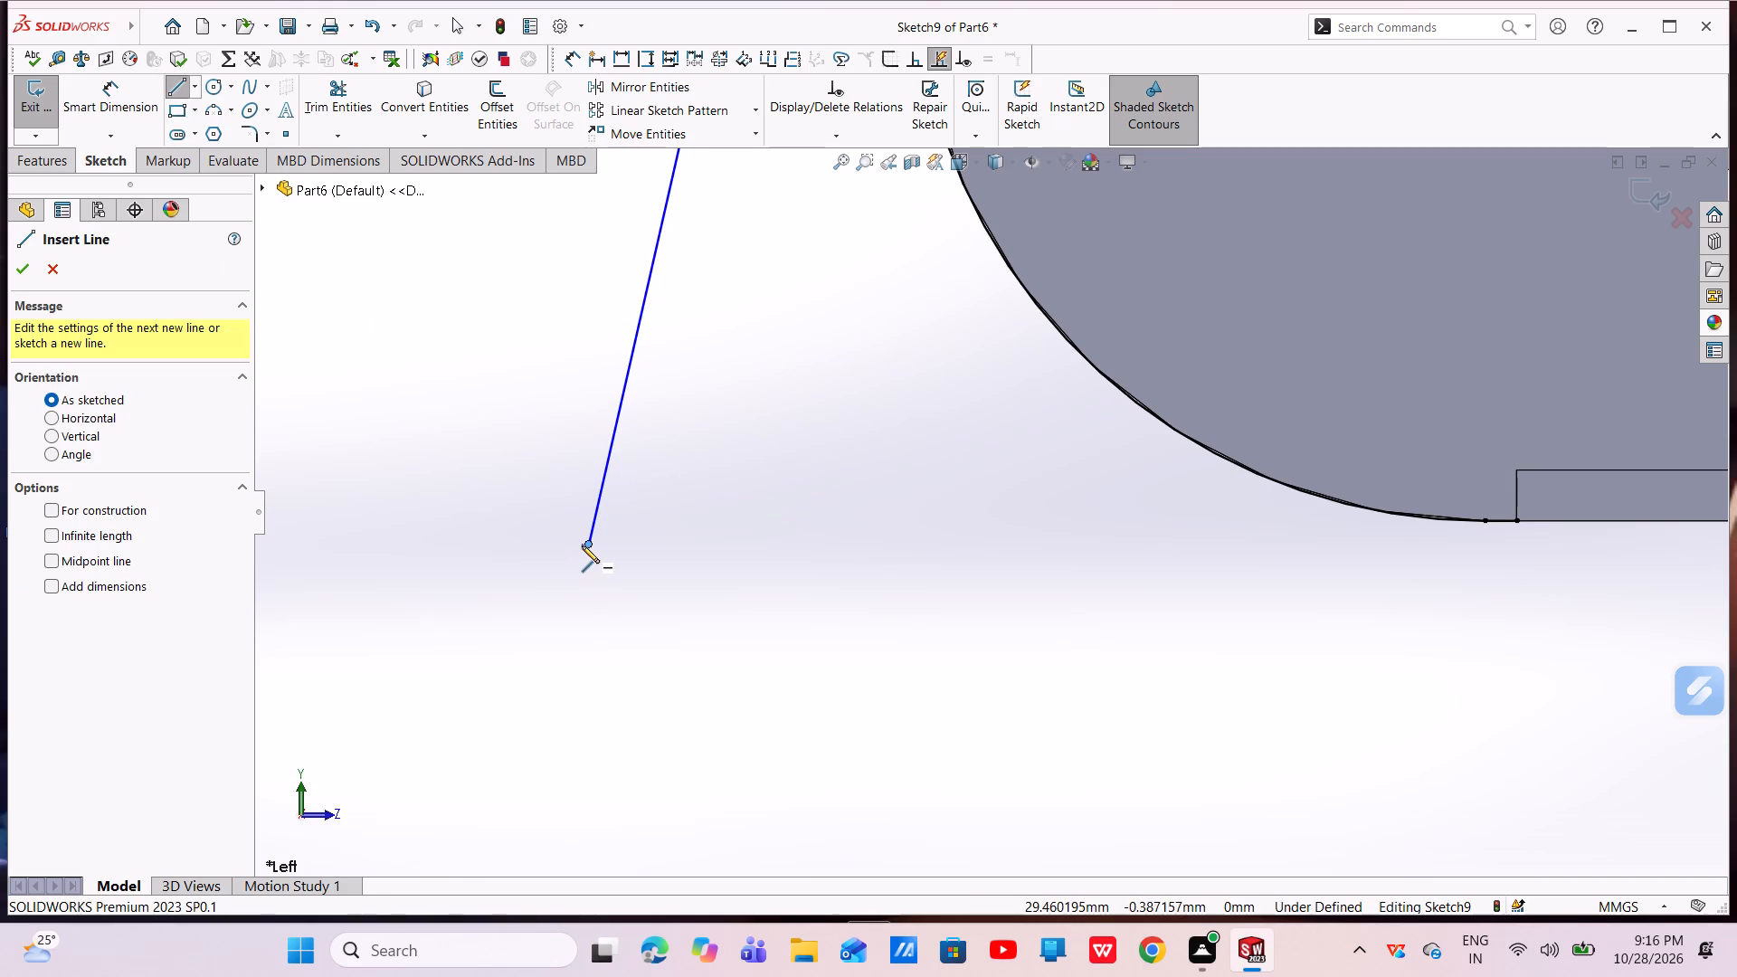
pyautogui.click(586, 544)
pyautogui.scroll(4, 1005, 582)
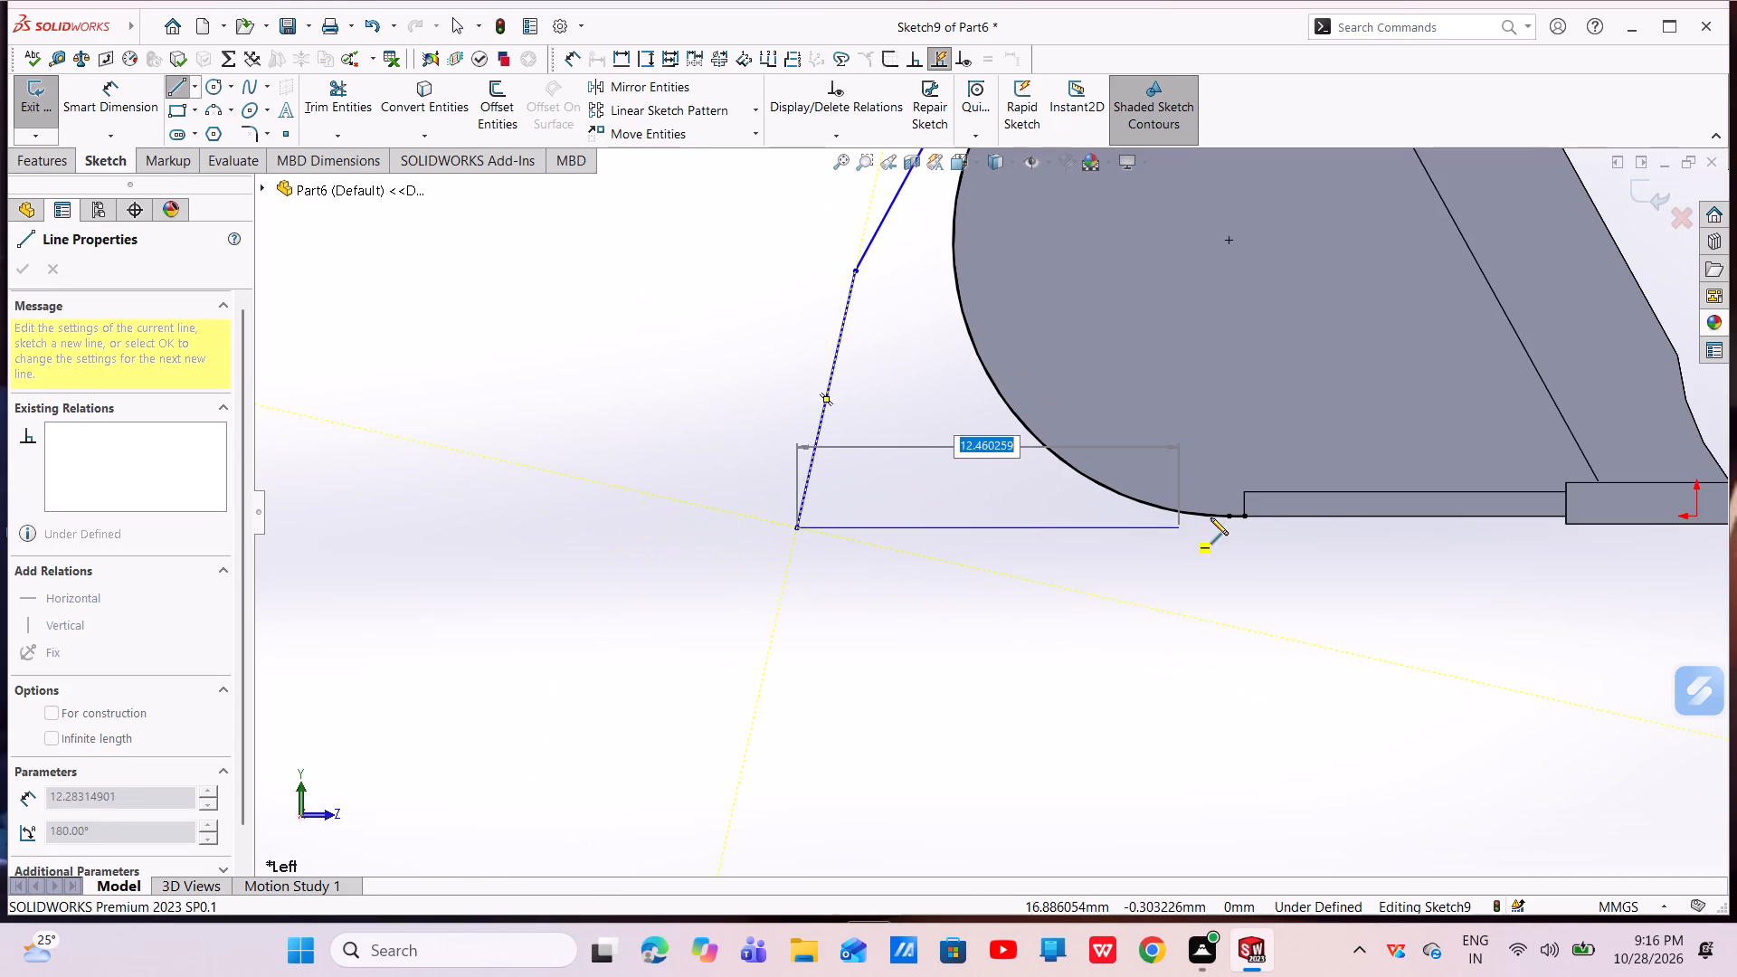
pyautogui.scroll(-5, 1447, 523)
pyautogui.scroll(-4, 1520, 509)
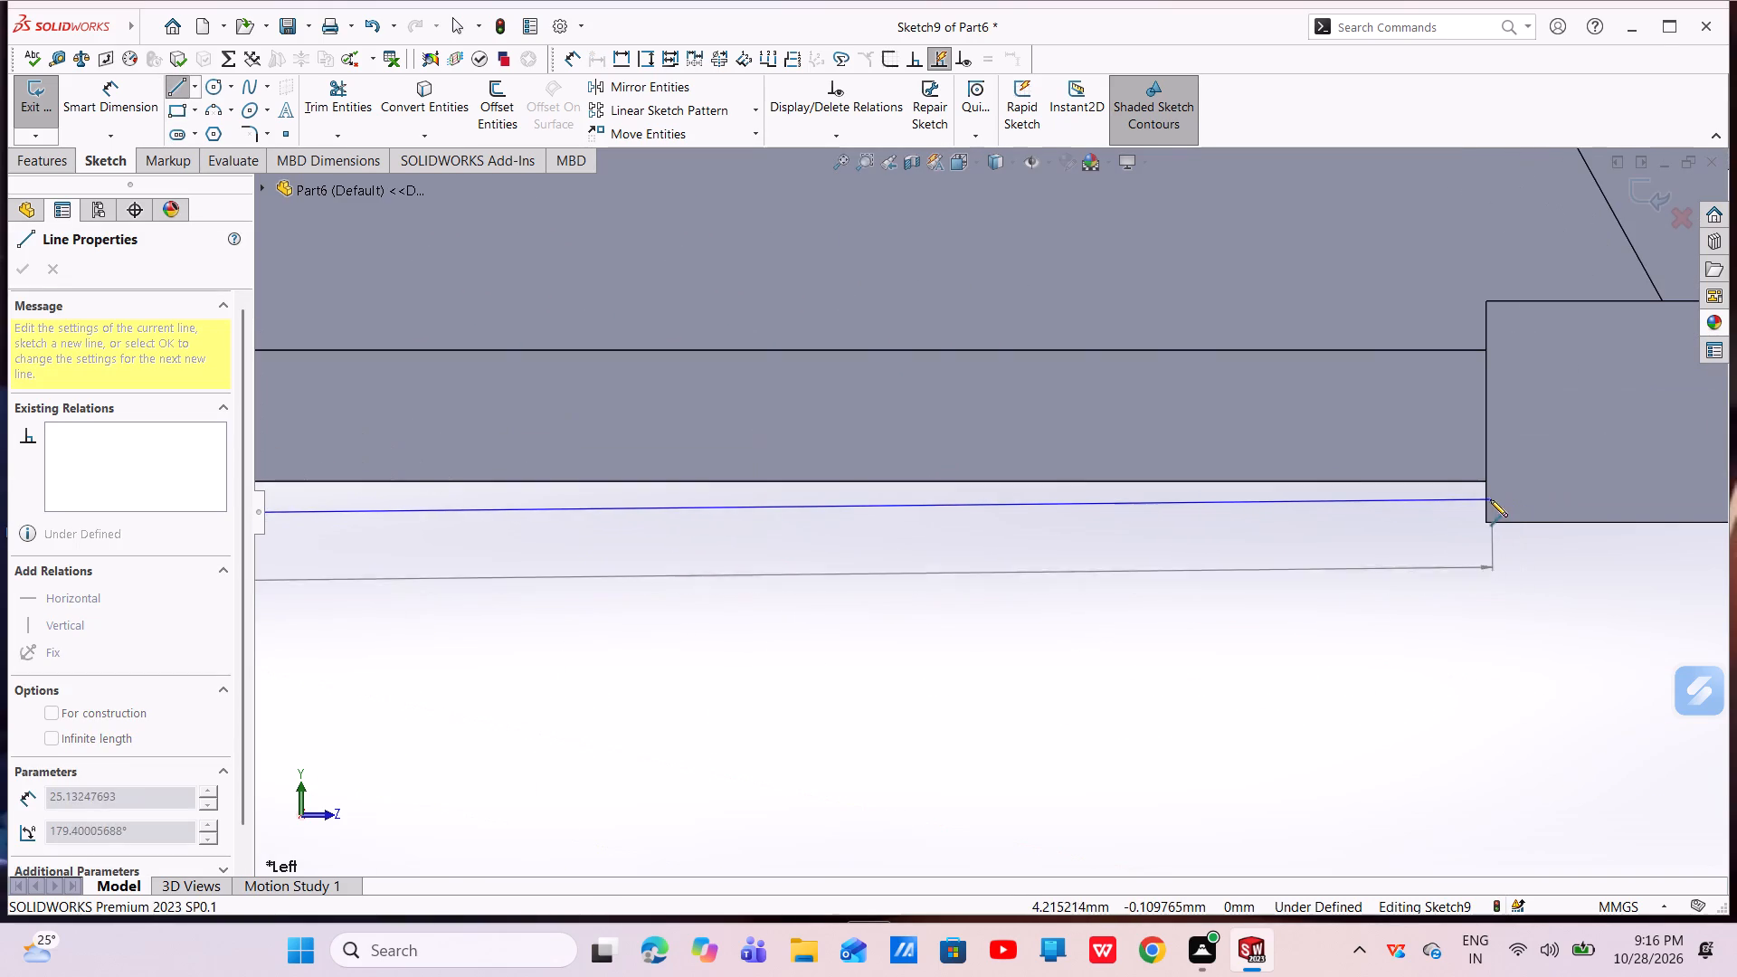
pyautogui.click(1485, 504)
pyautogui.rightClick(1485, 505)
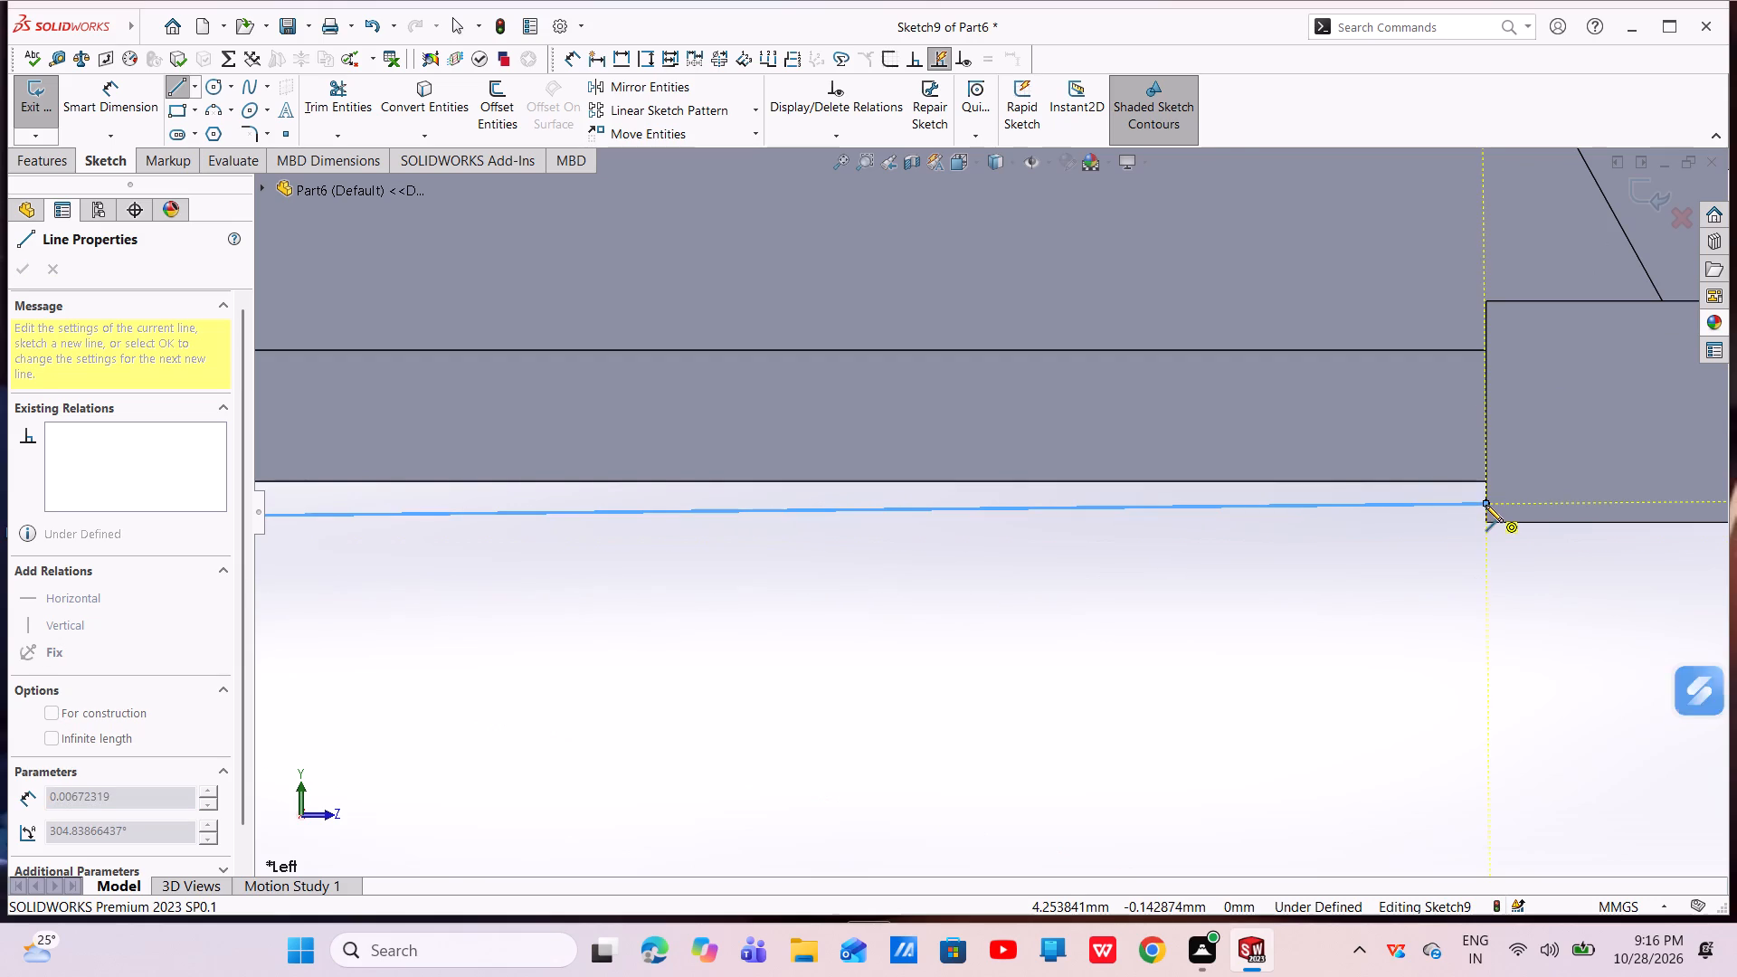
pyautogui.click(1494, 524)
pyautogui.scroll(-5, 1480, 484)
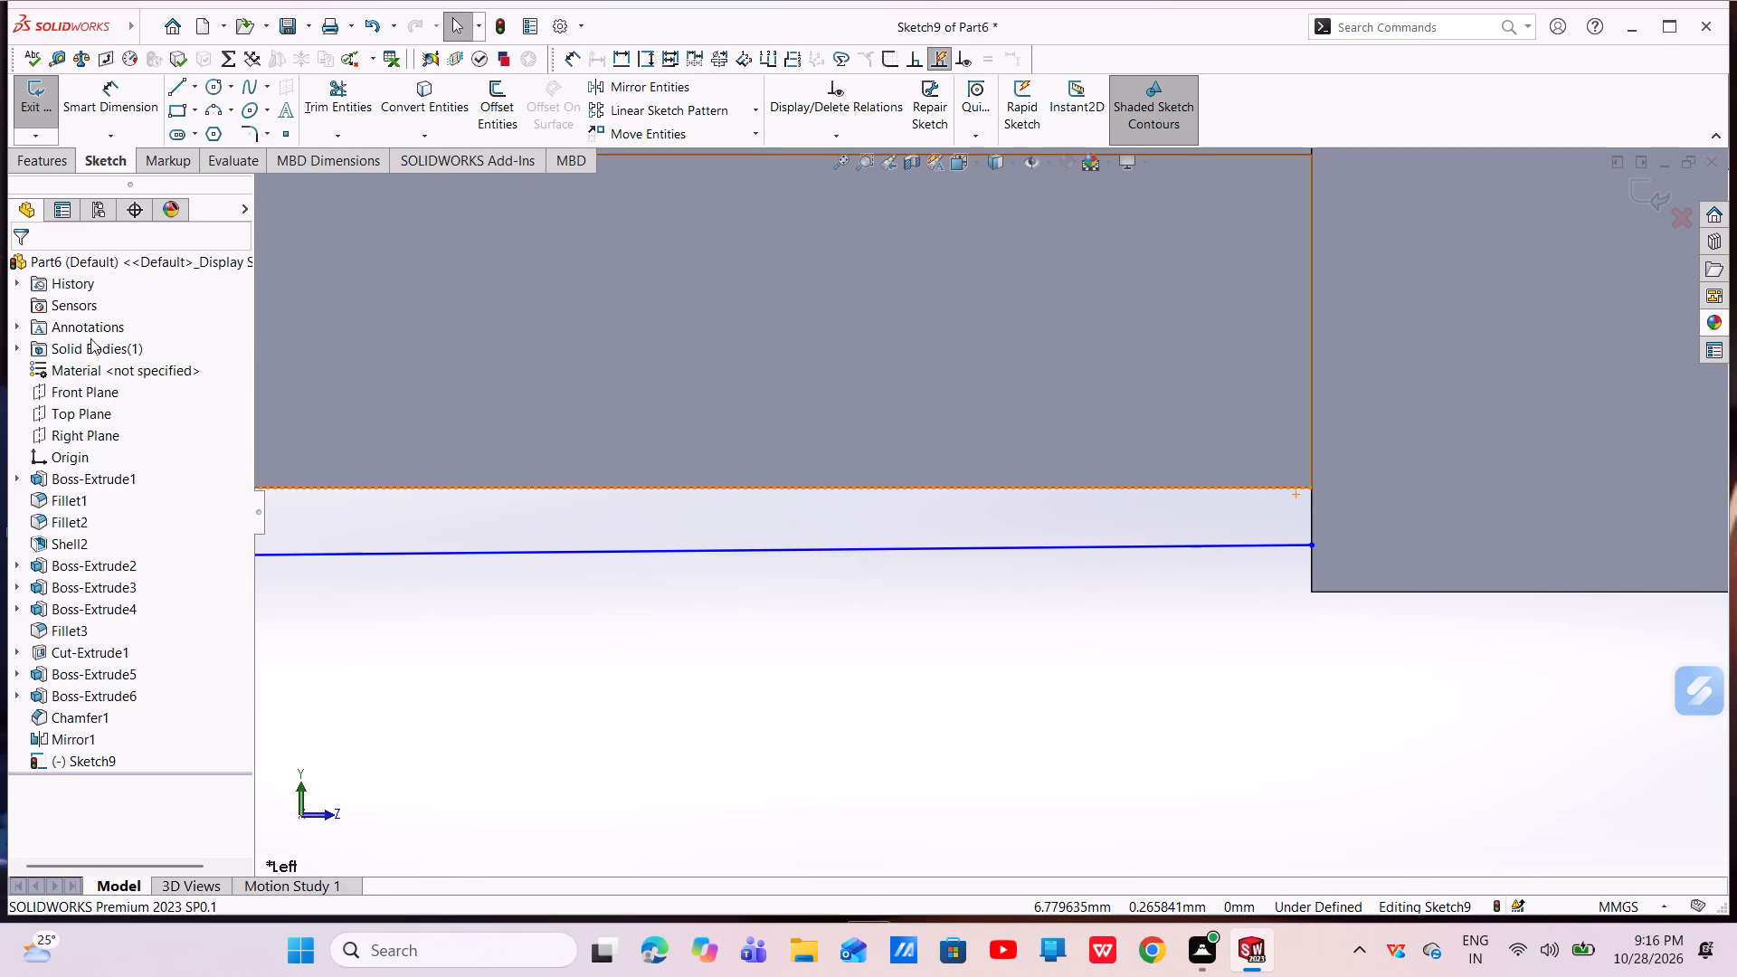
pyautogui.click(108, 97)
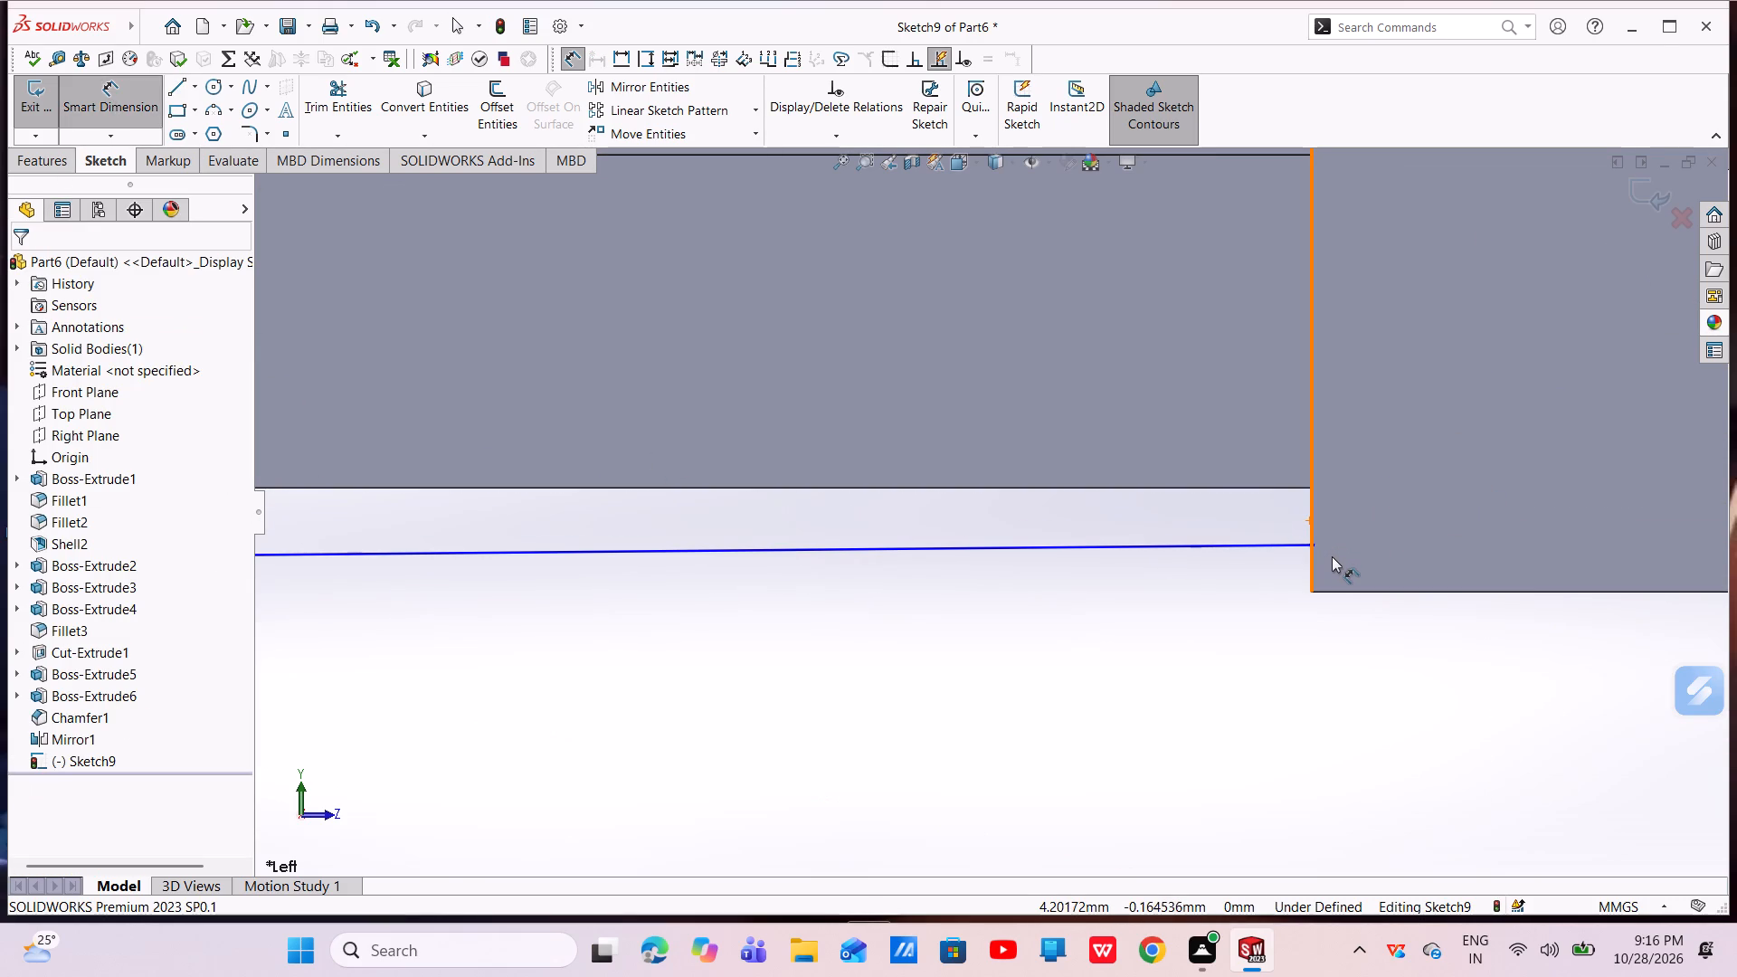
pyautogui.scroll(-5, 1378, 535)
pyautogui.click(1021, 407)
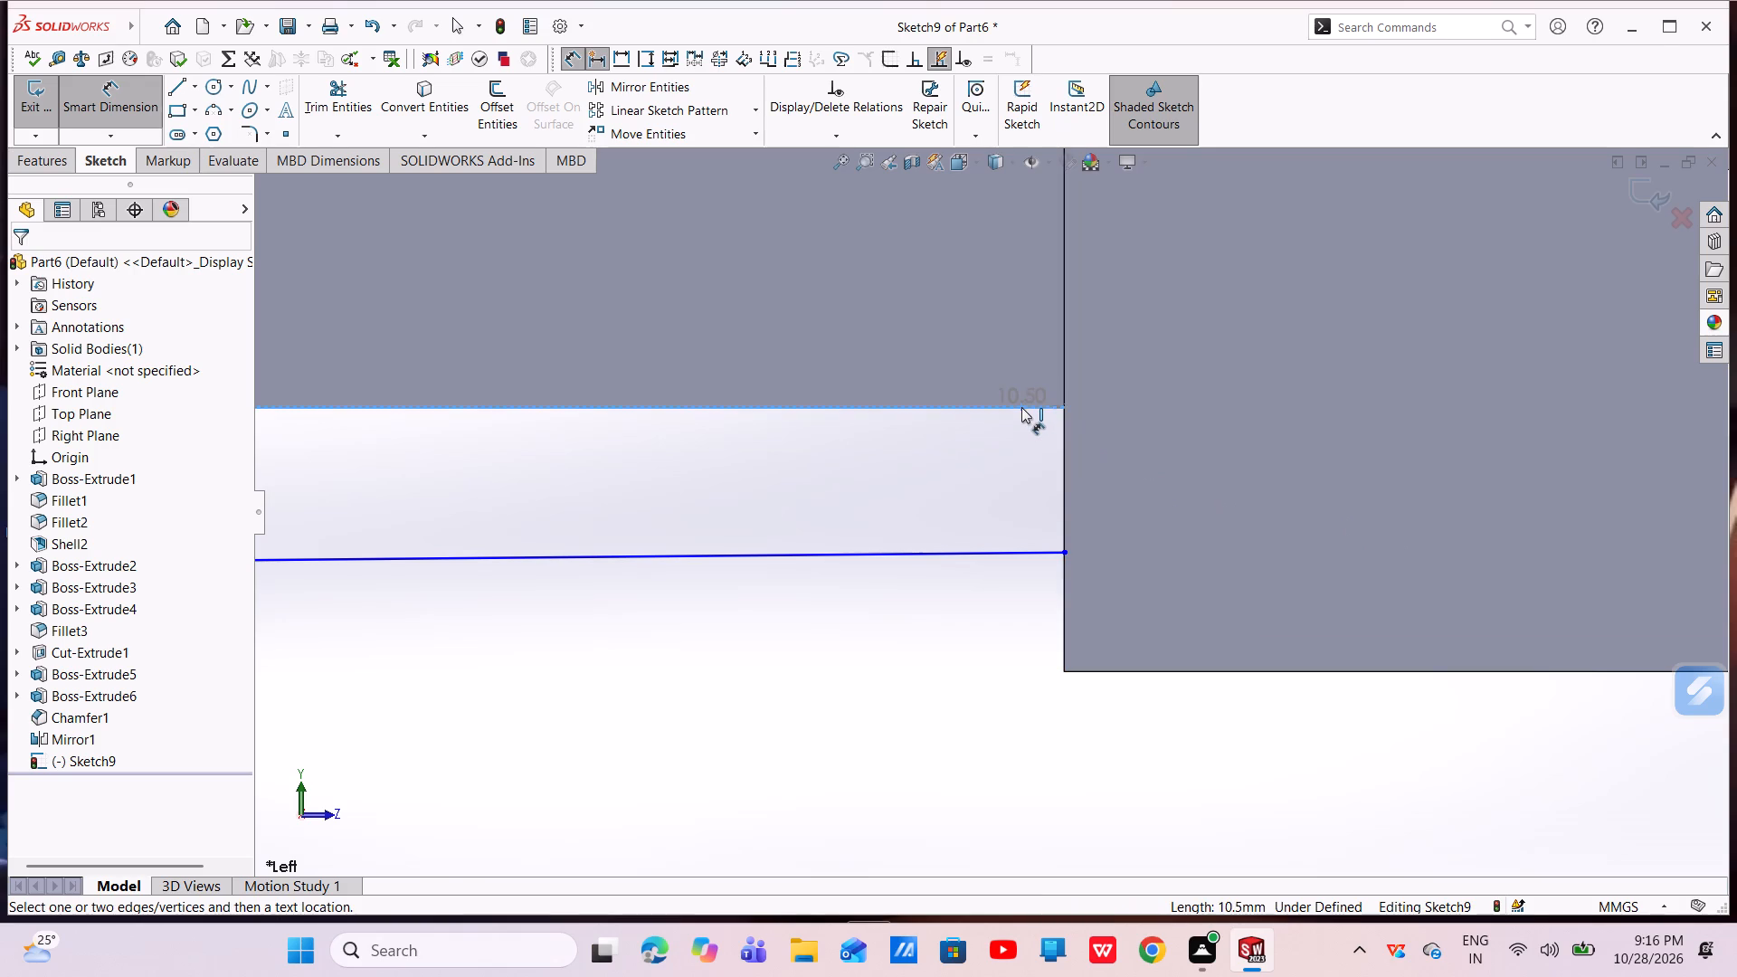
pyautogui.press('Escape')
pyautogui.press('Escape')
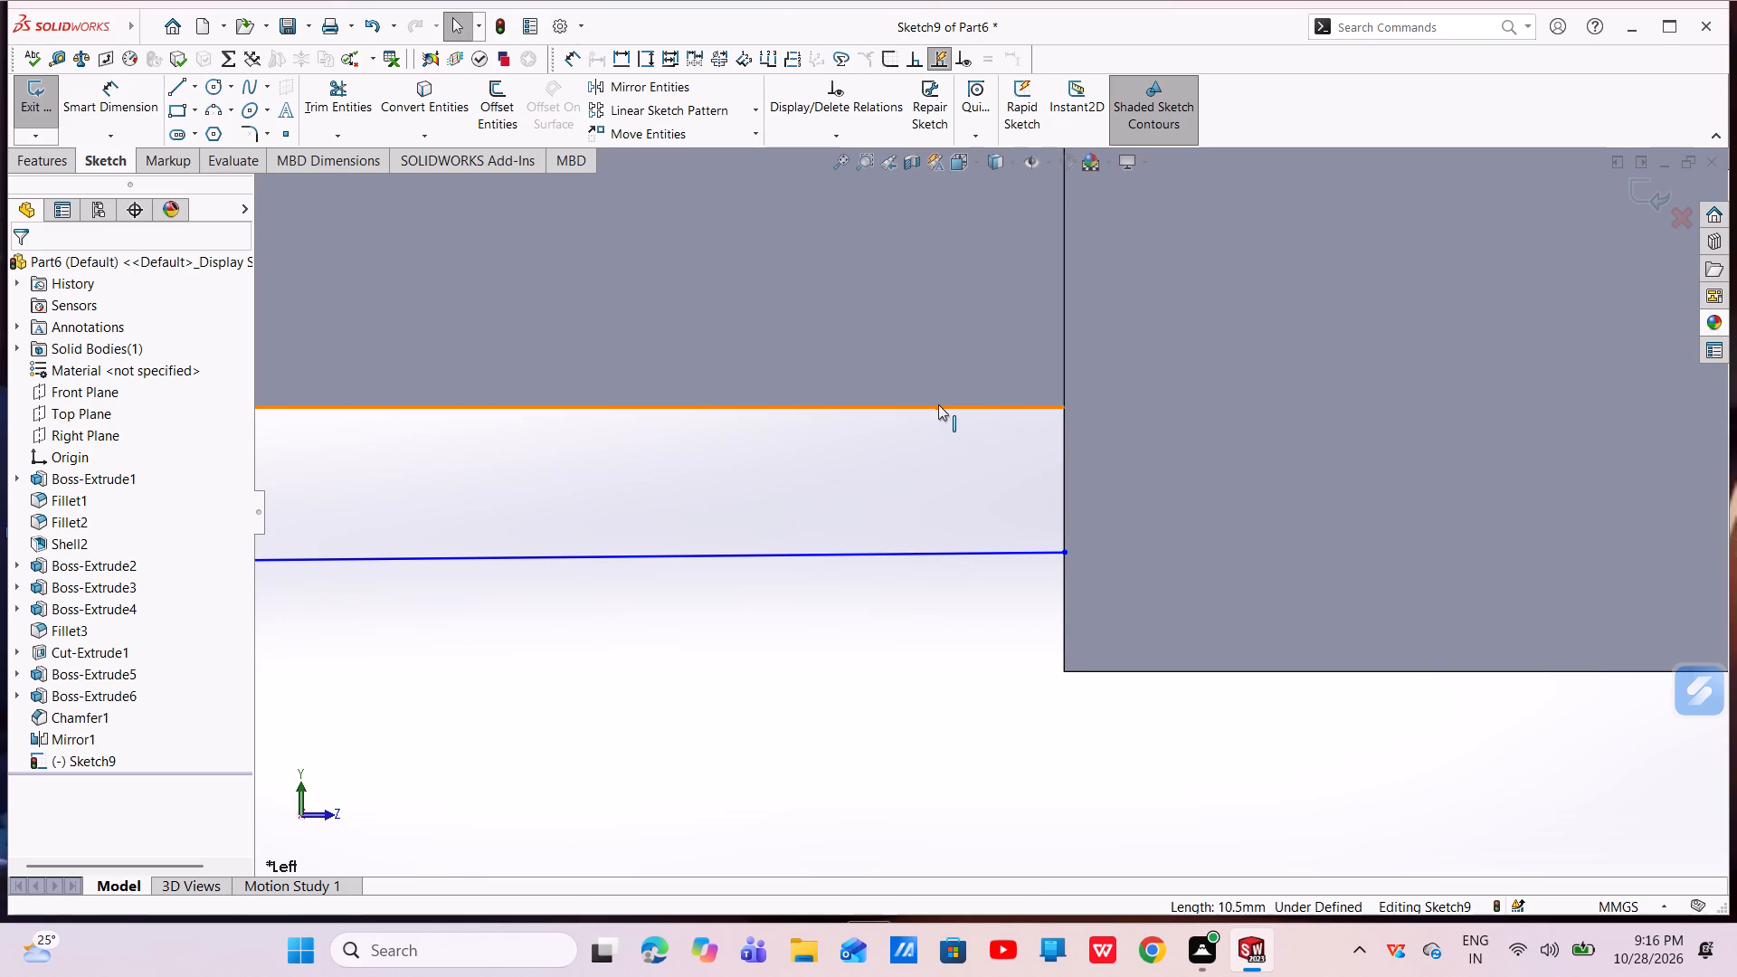
# Convert the body's 10.5 mm bottom edge beside the base block into a sketch line.
pyautogui.click(938, 404)
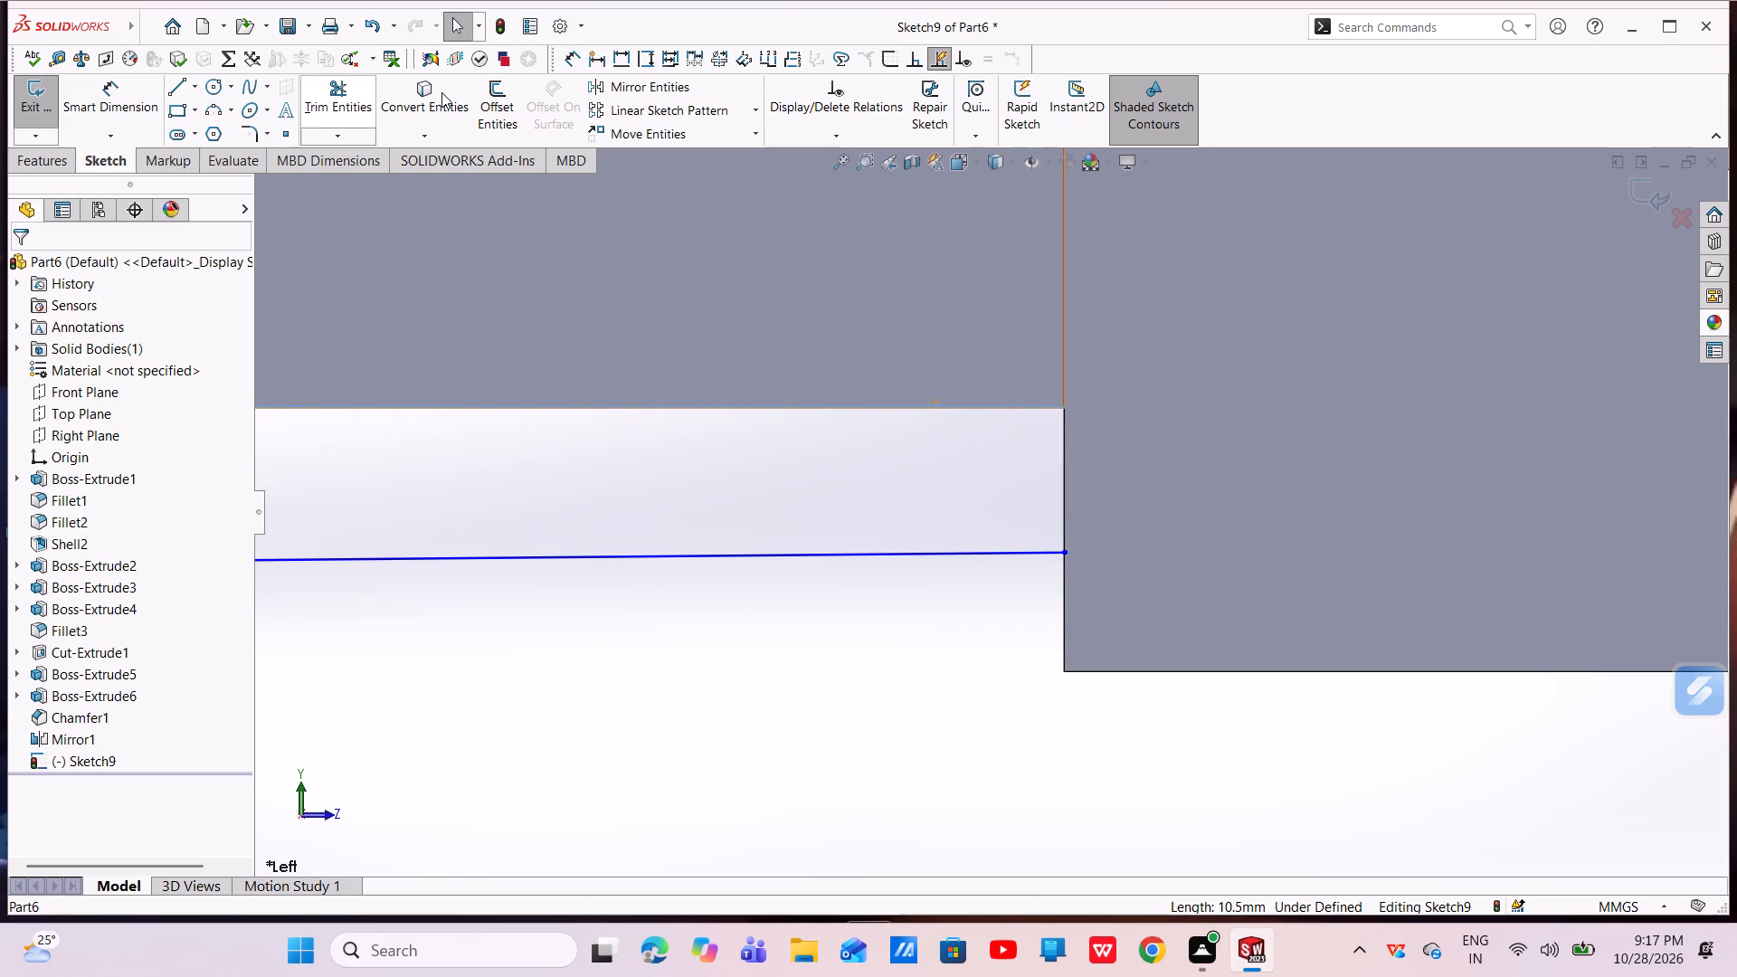
pyautogui.click(441, 92)
pyautogui.scroll(3, 636, 488)
pyautogui.press('Escape')
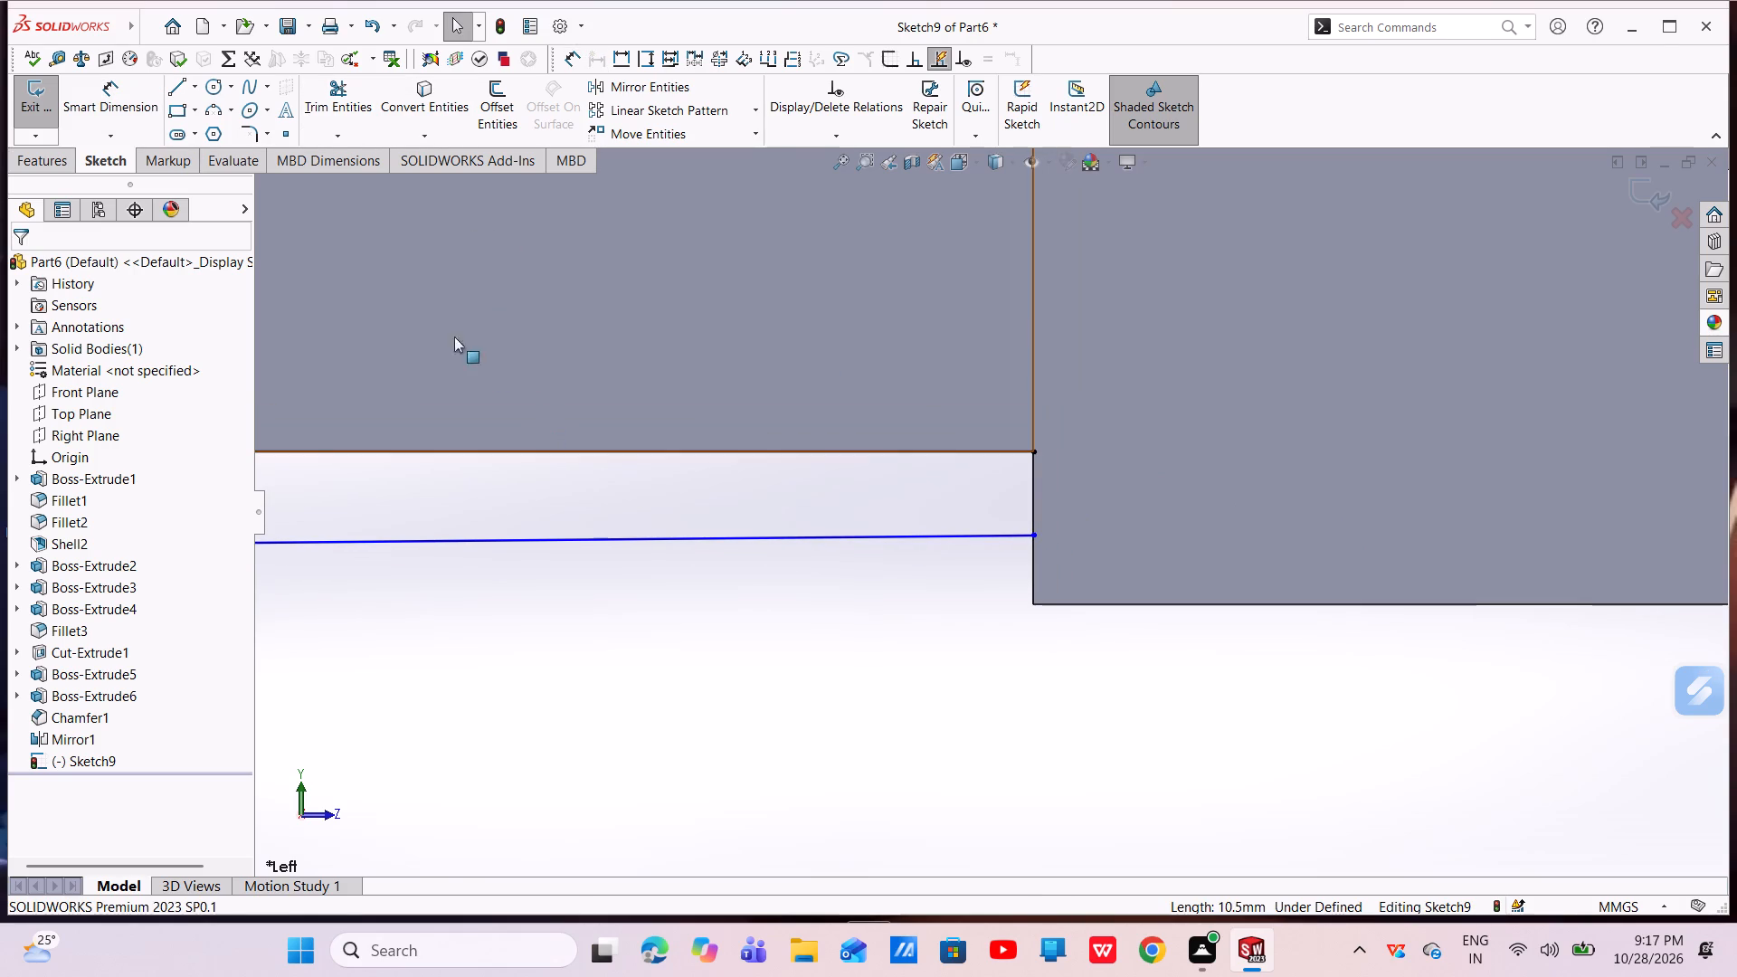
# Dimension the vertical gap between the converted edge's endpoint and the new bottom line's endpoint at the base block to 13 mm.
pyautogui.click(86, 92)
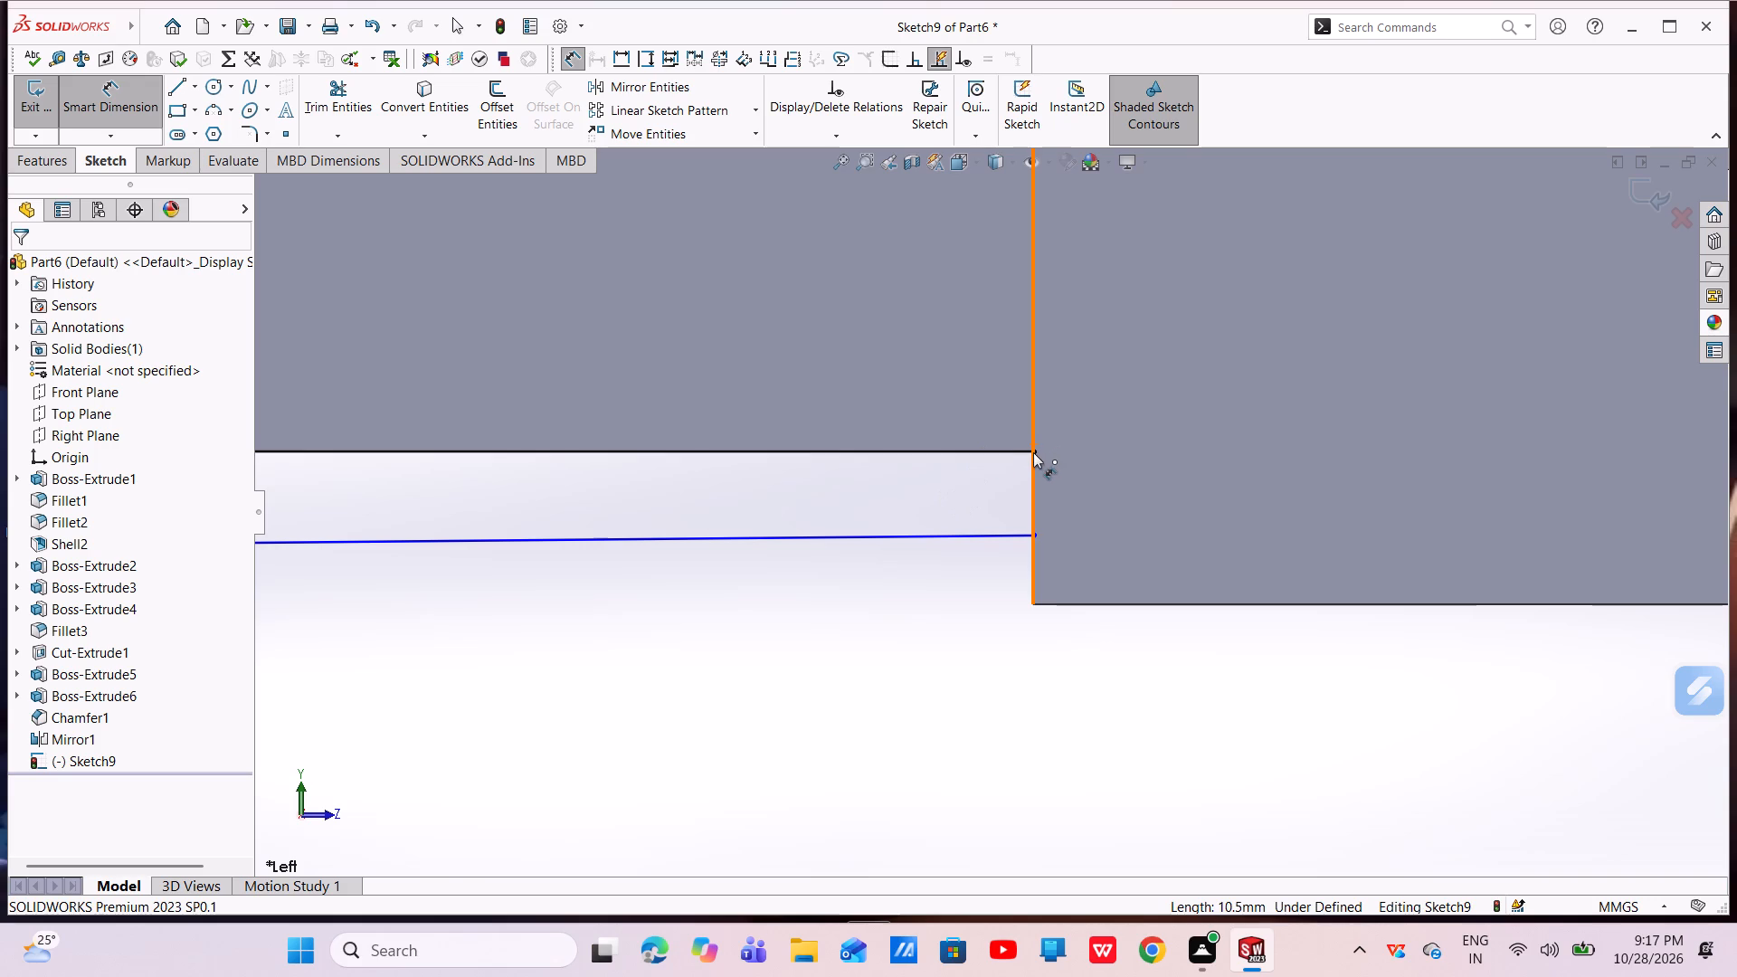
pyautogui.click(1033, 452)
pyautogui.click(1033, 538)
pyautogui.click(1060, 478)
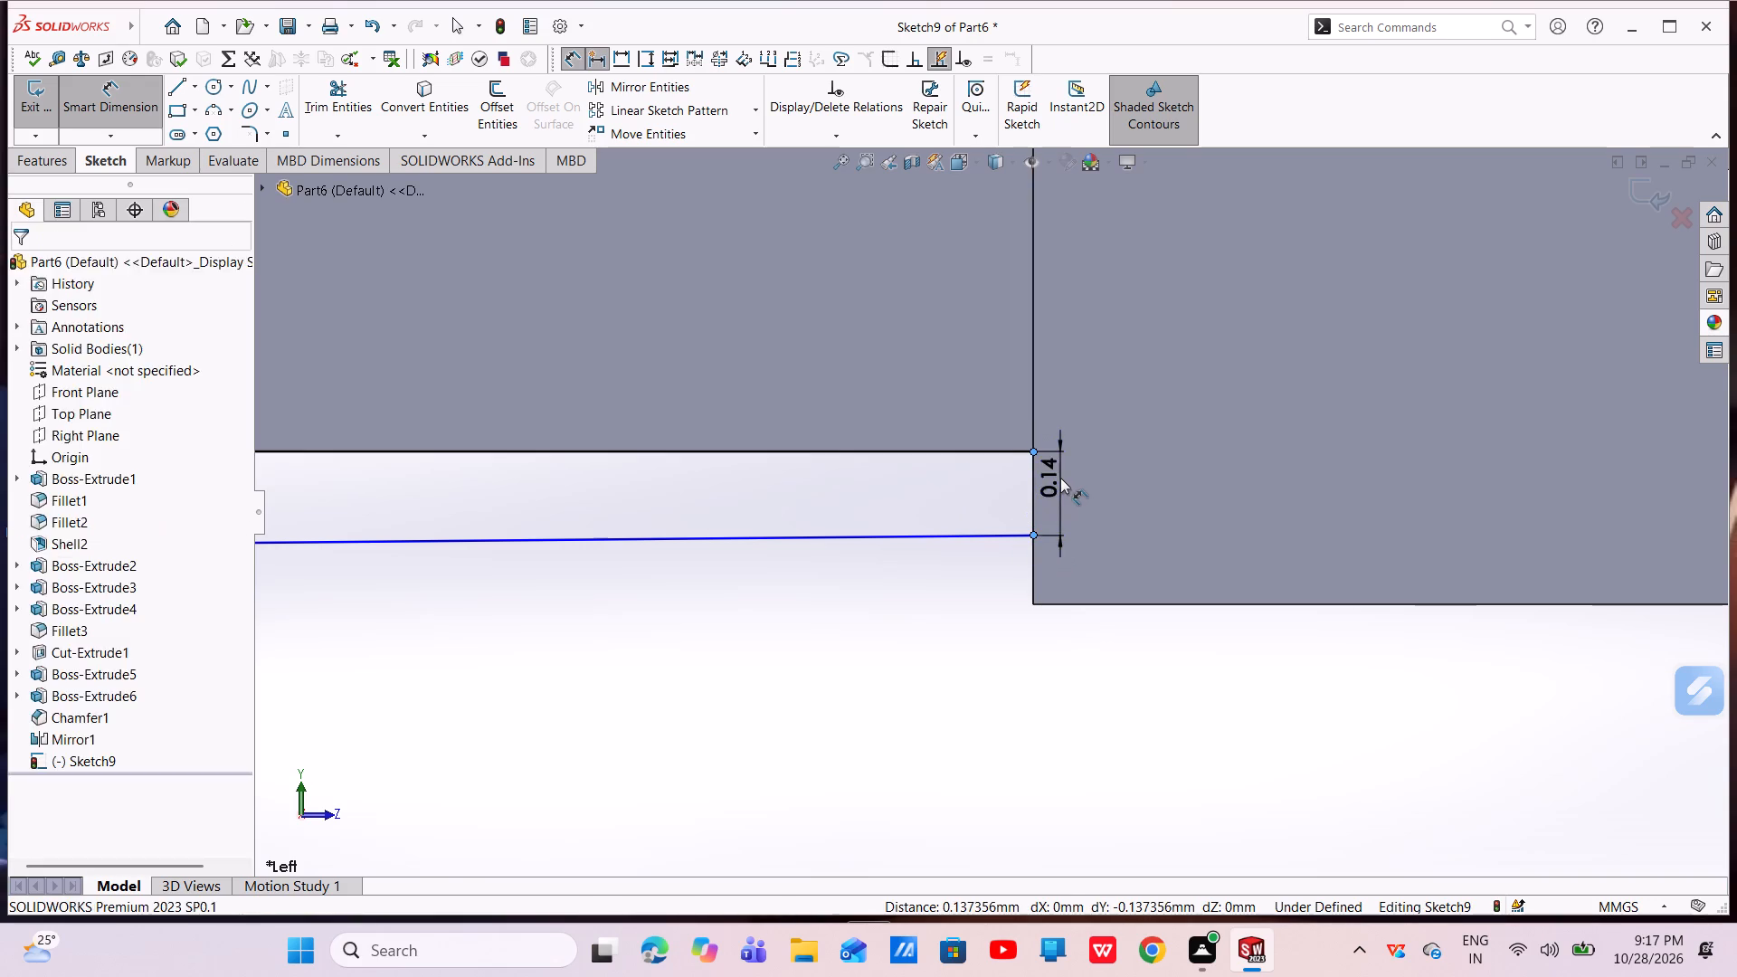
pyautogui.press('BackSpace')
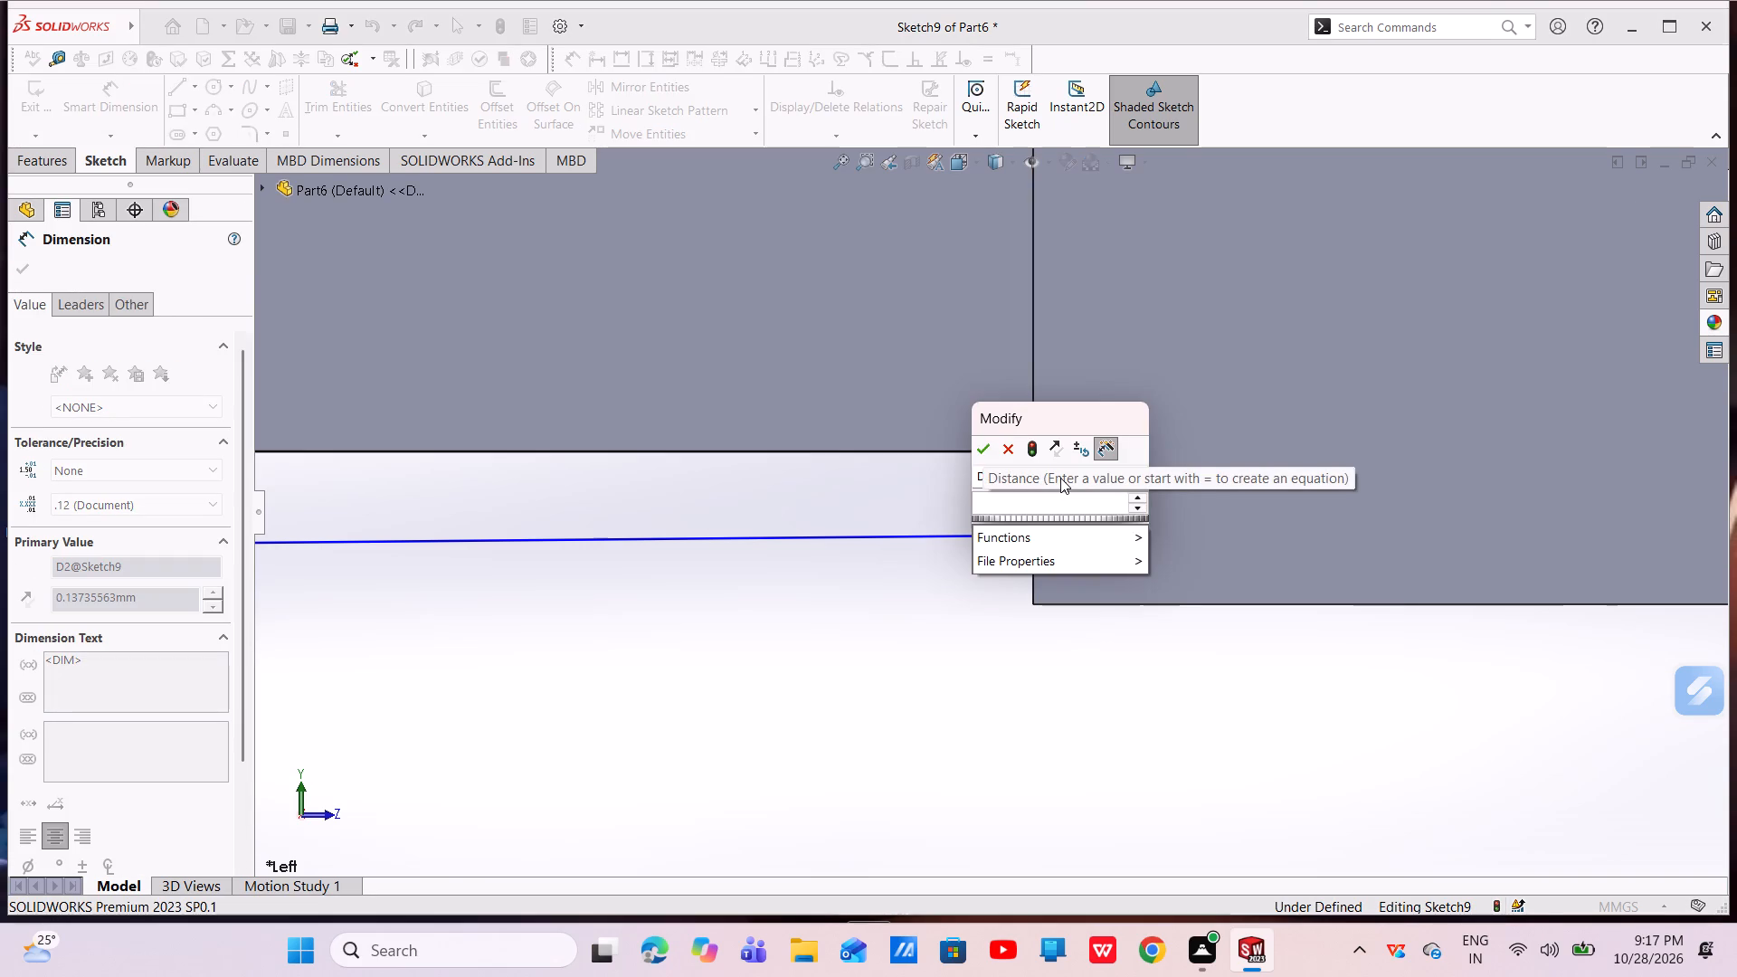
pyautogui.write('13')
pyautogui.press('Return')
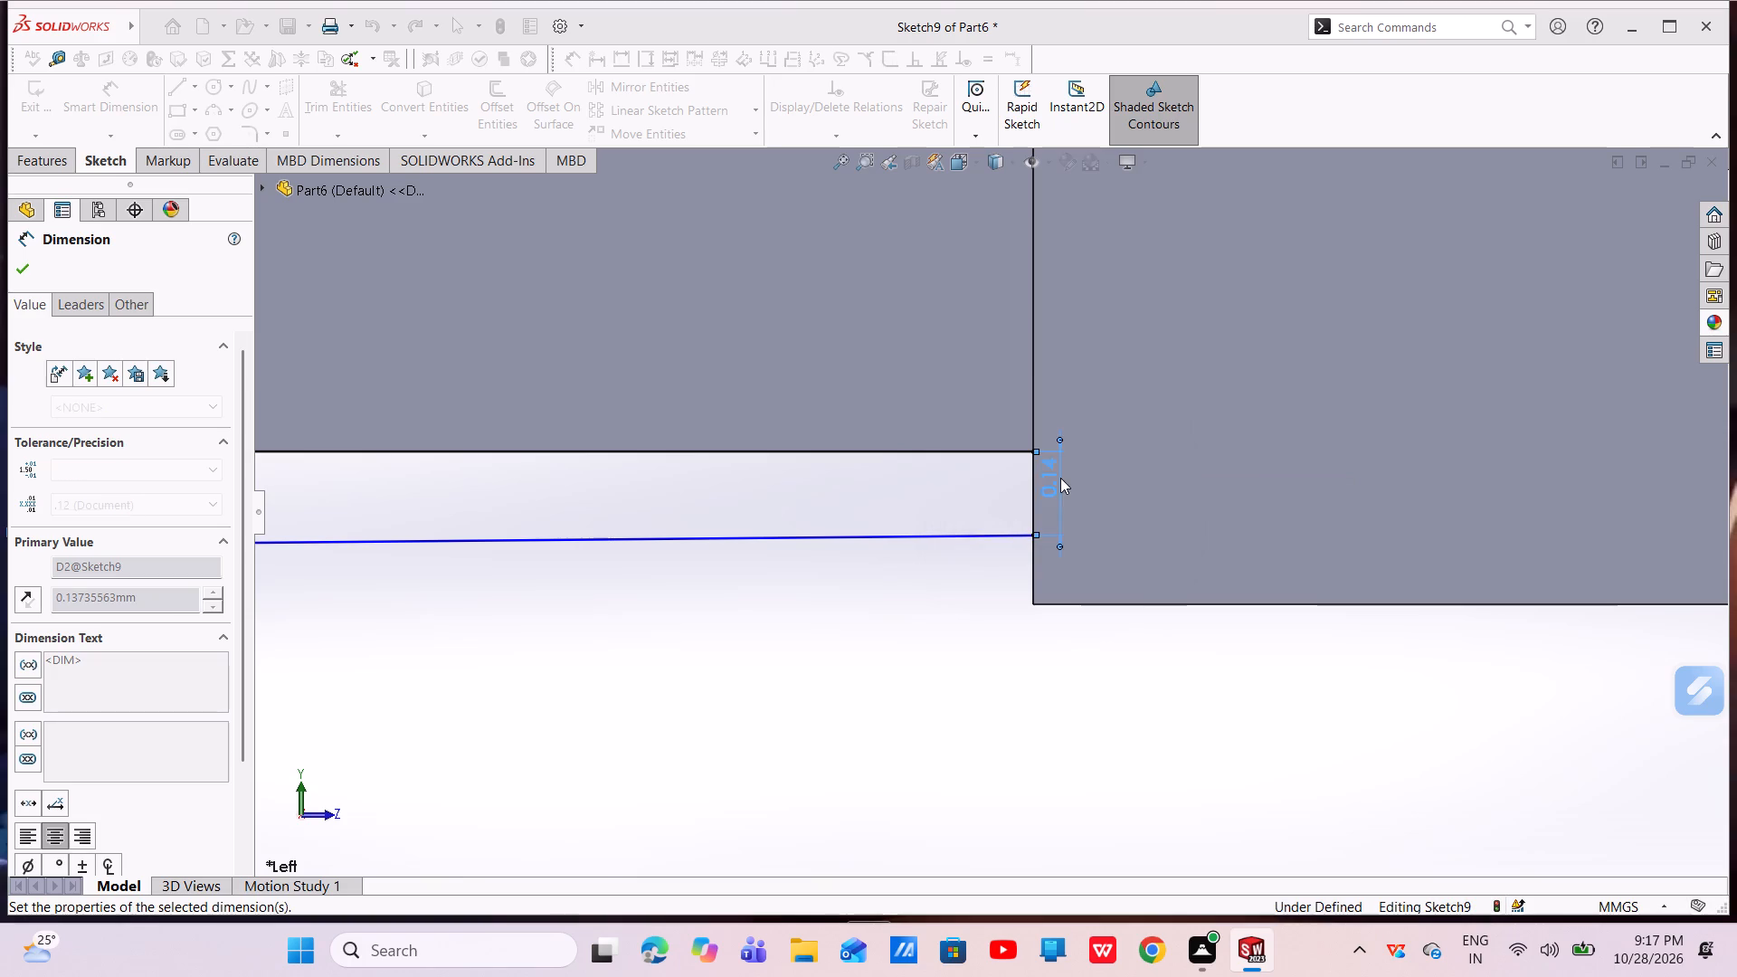
# Set the vertical gap between the converted edge and the bottom line's endpoint to 0.13 mm.
pyautogui.scroll(9, 1061, 751)
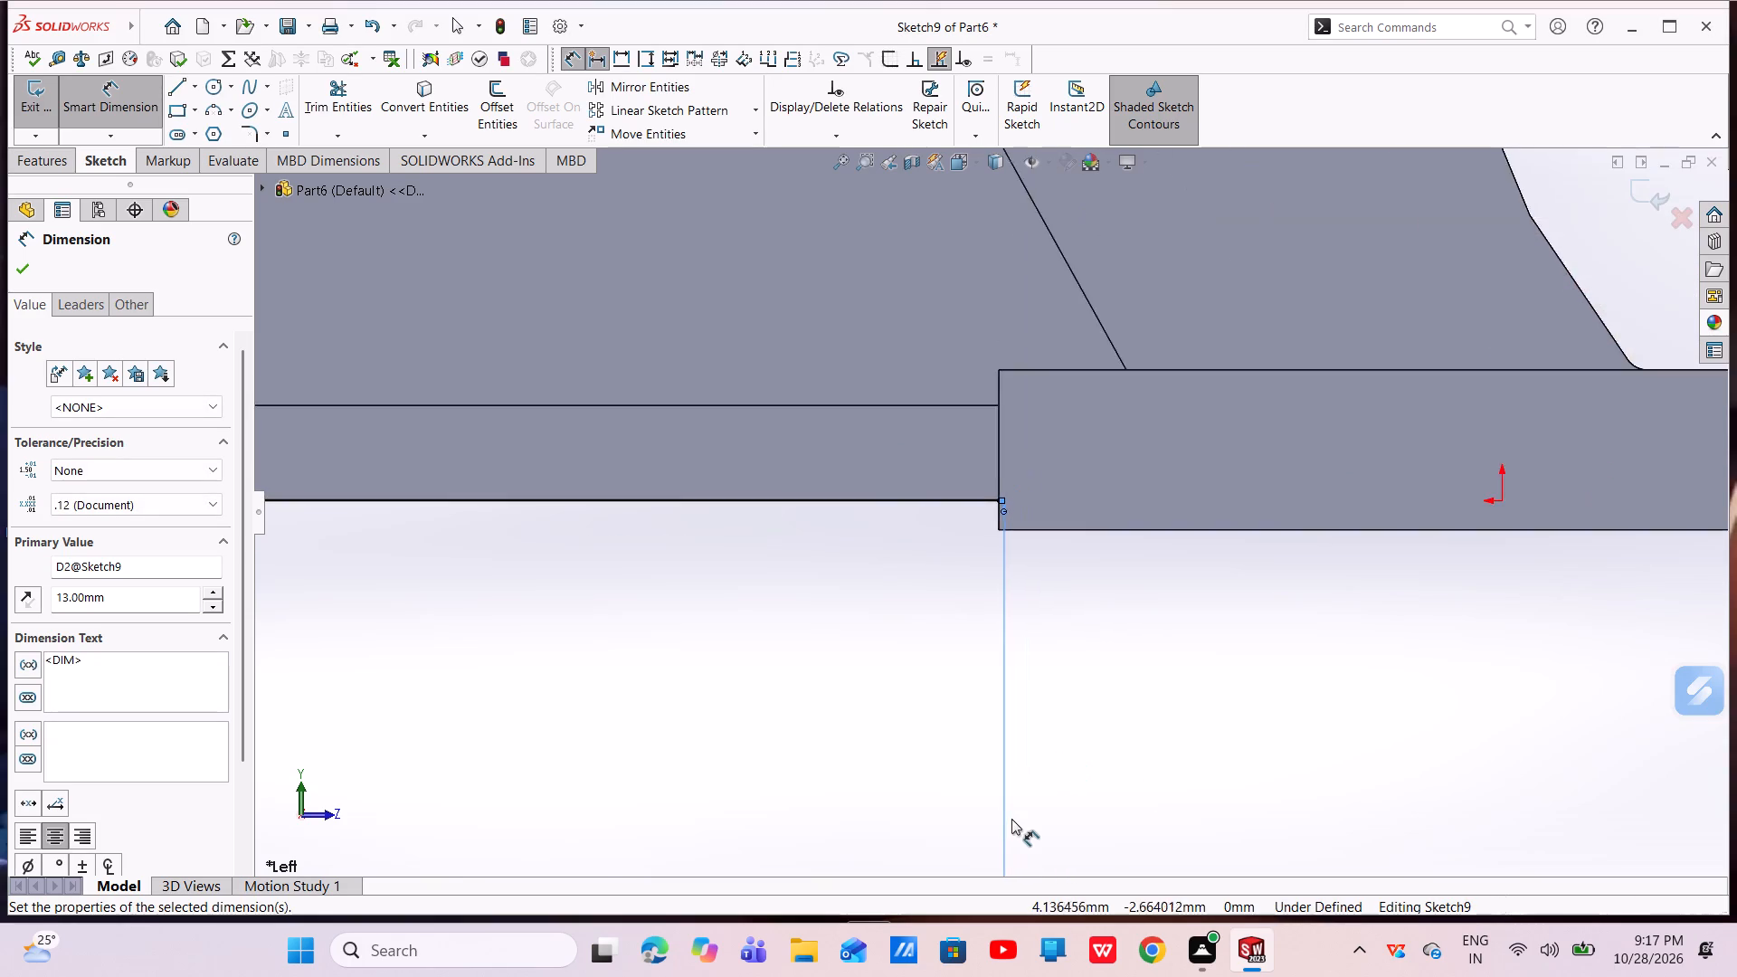
pyautogui.scroll(7, 1011, 819)
pyautogui.scroll(-3, 991, 683)
pyautogui.scroll(4, 987, 646)
pyautogui.doubleClick(988, 559)
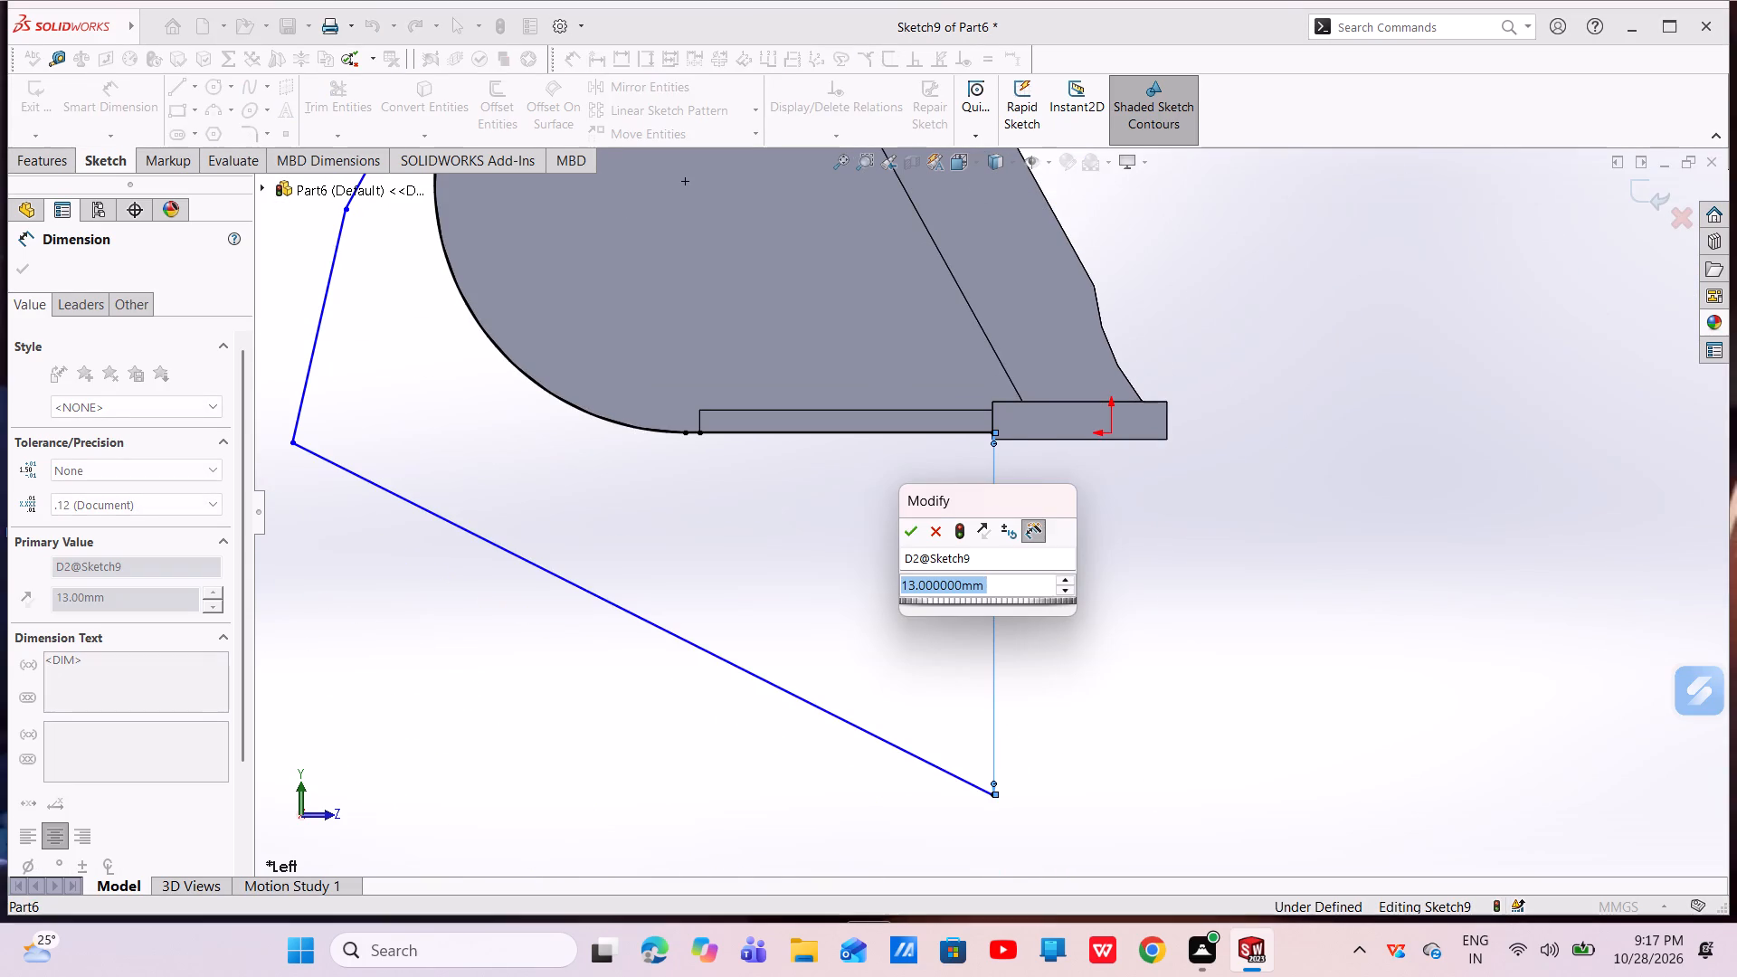
pyautogui.press('BackSpace')
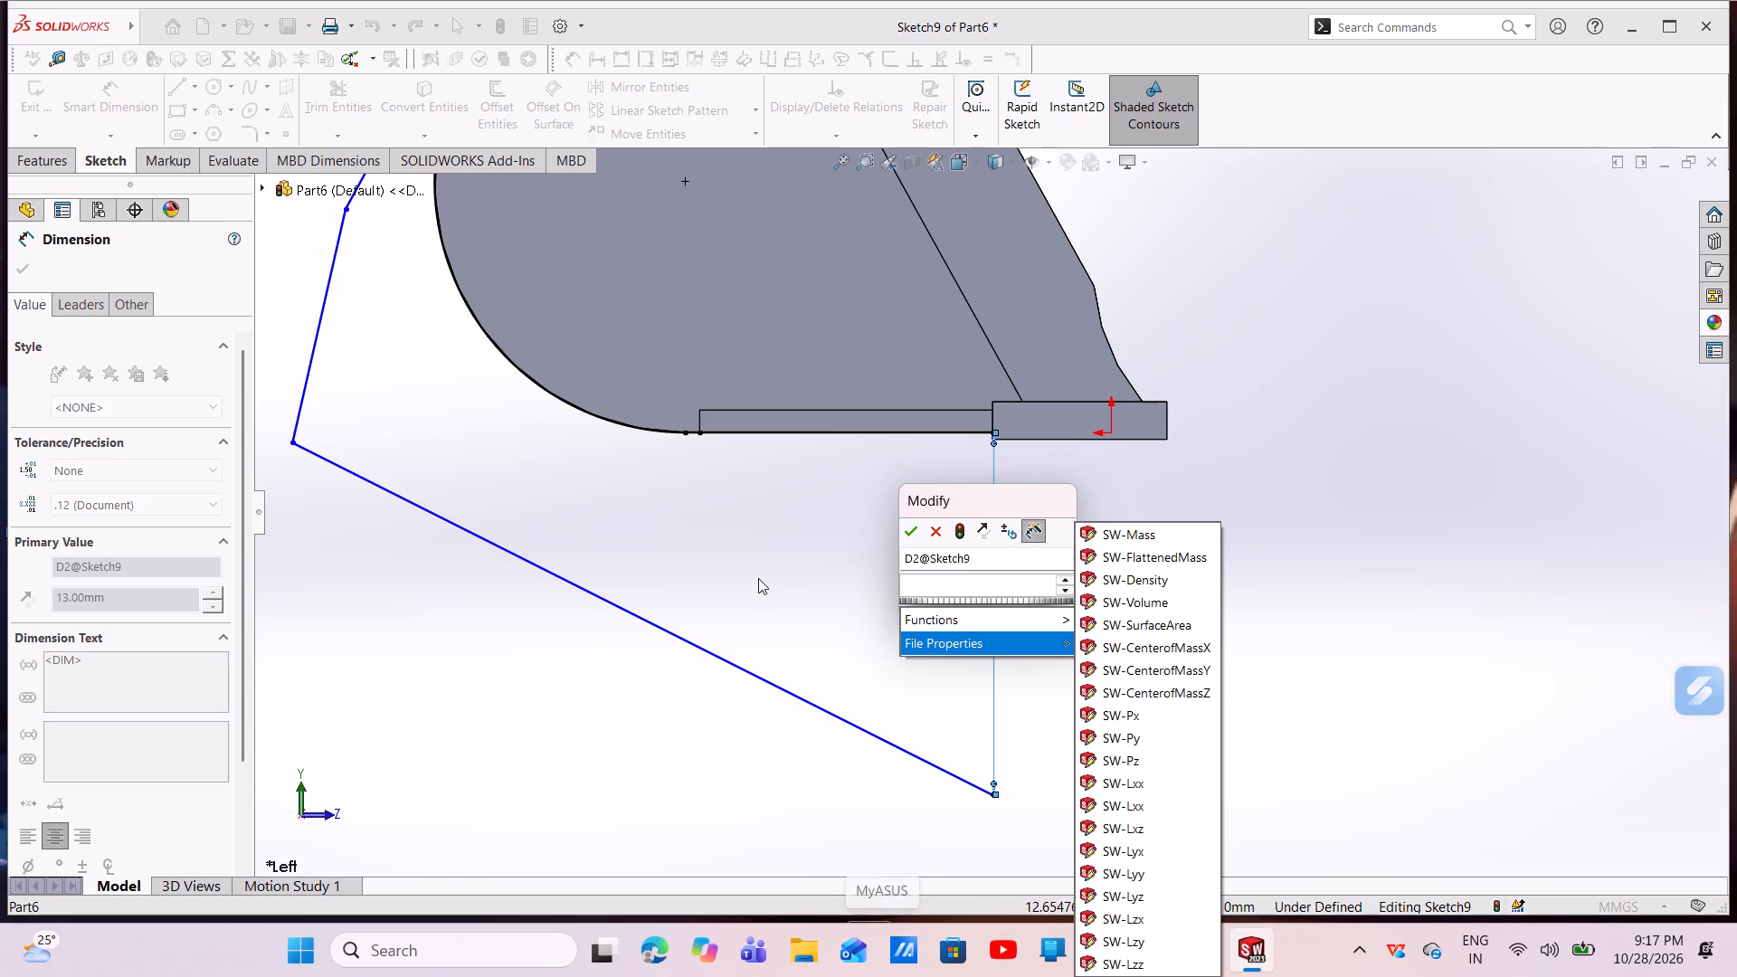
pyautogui.write('0.13')
pyautogui.press('Return')
pyautogui.press('Escape')
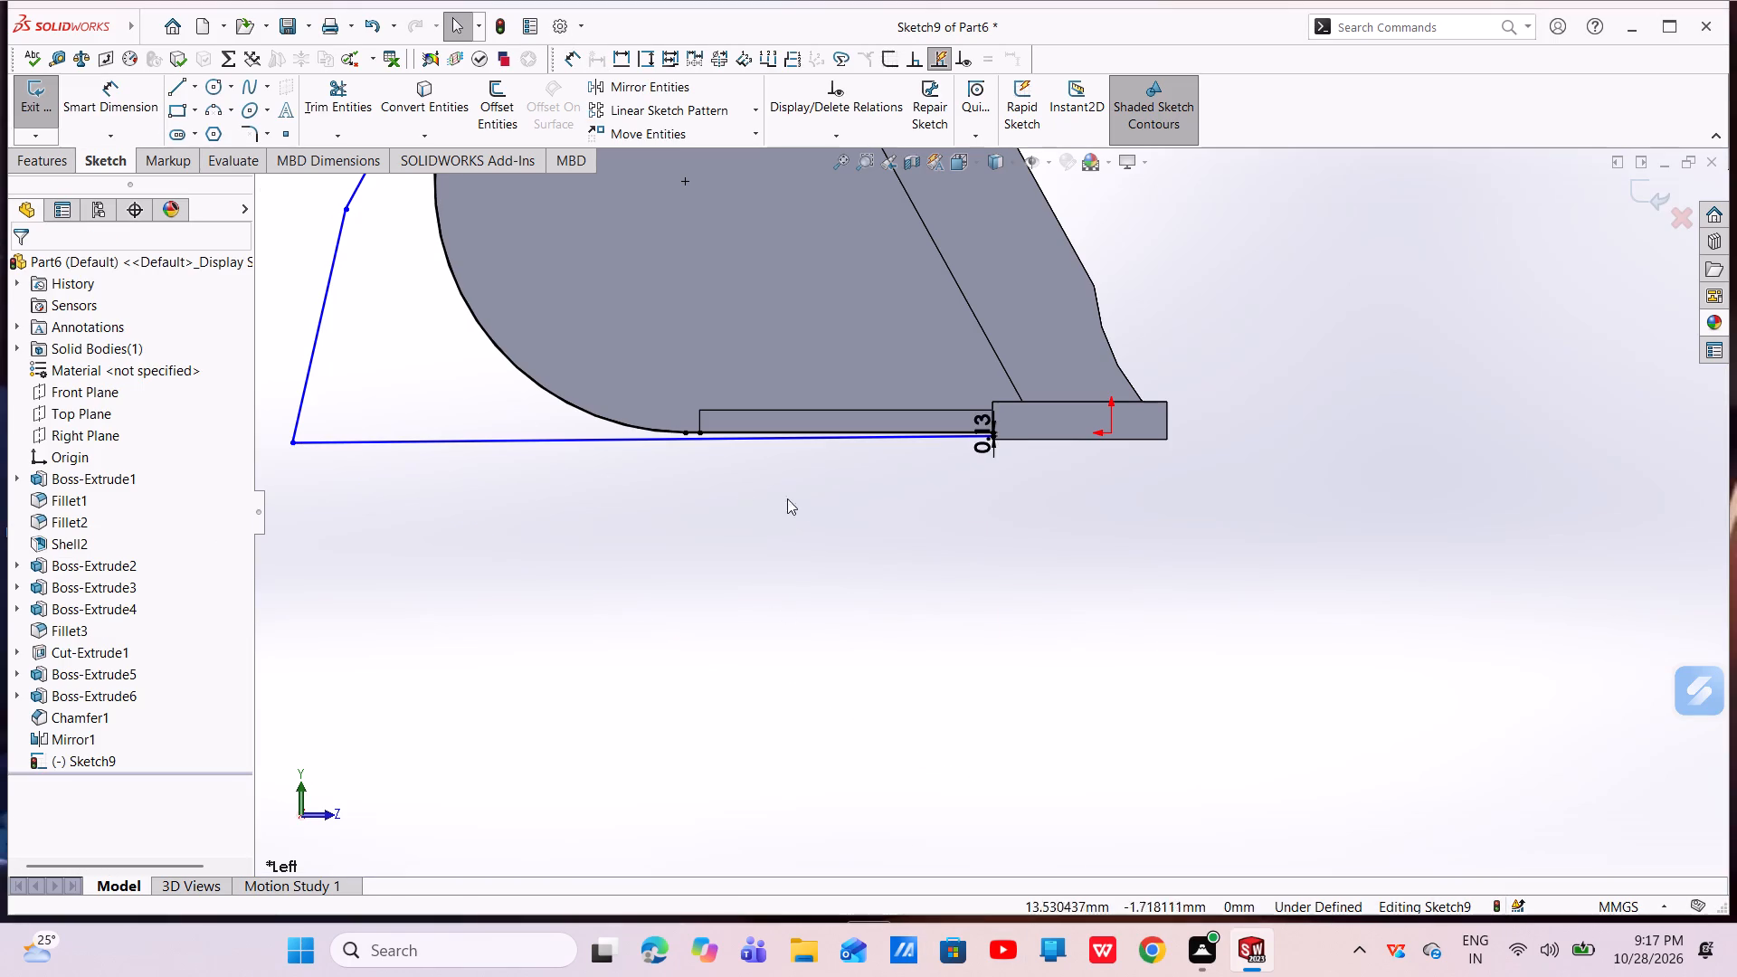
# Dimension the horizontal length of the chain's bottom line to 25 mm.
pyautogui.scroll(-5, 949, 381)
pyautogui.scroll(9, 951, 622)
pyautogui.scroll(-3, 707, 451)
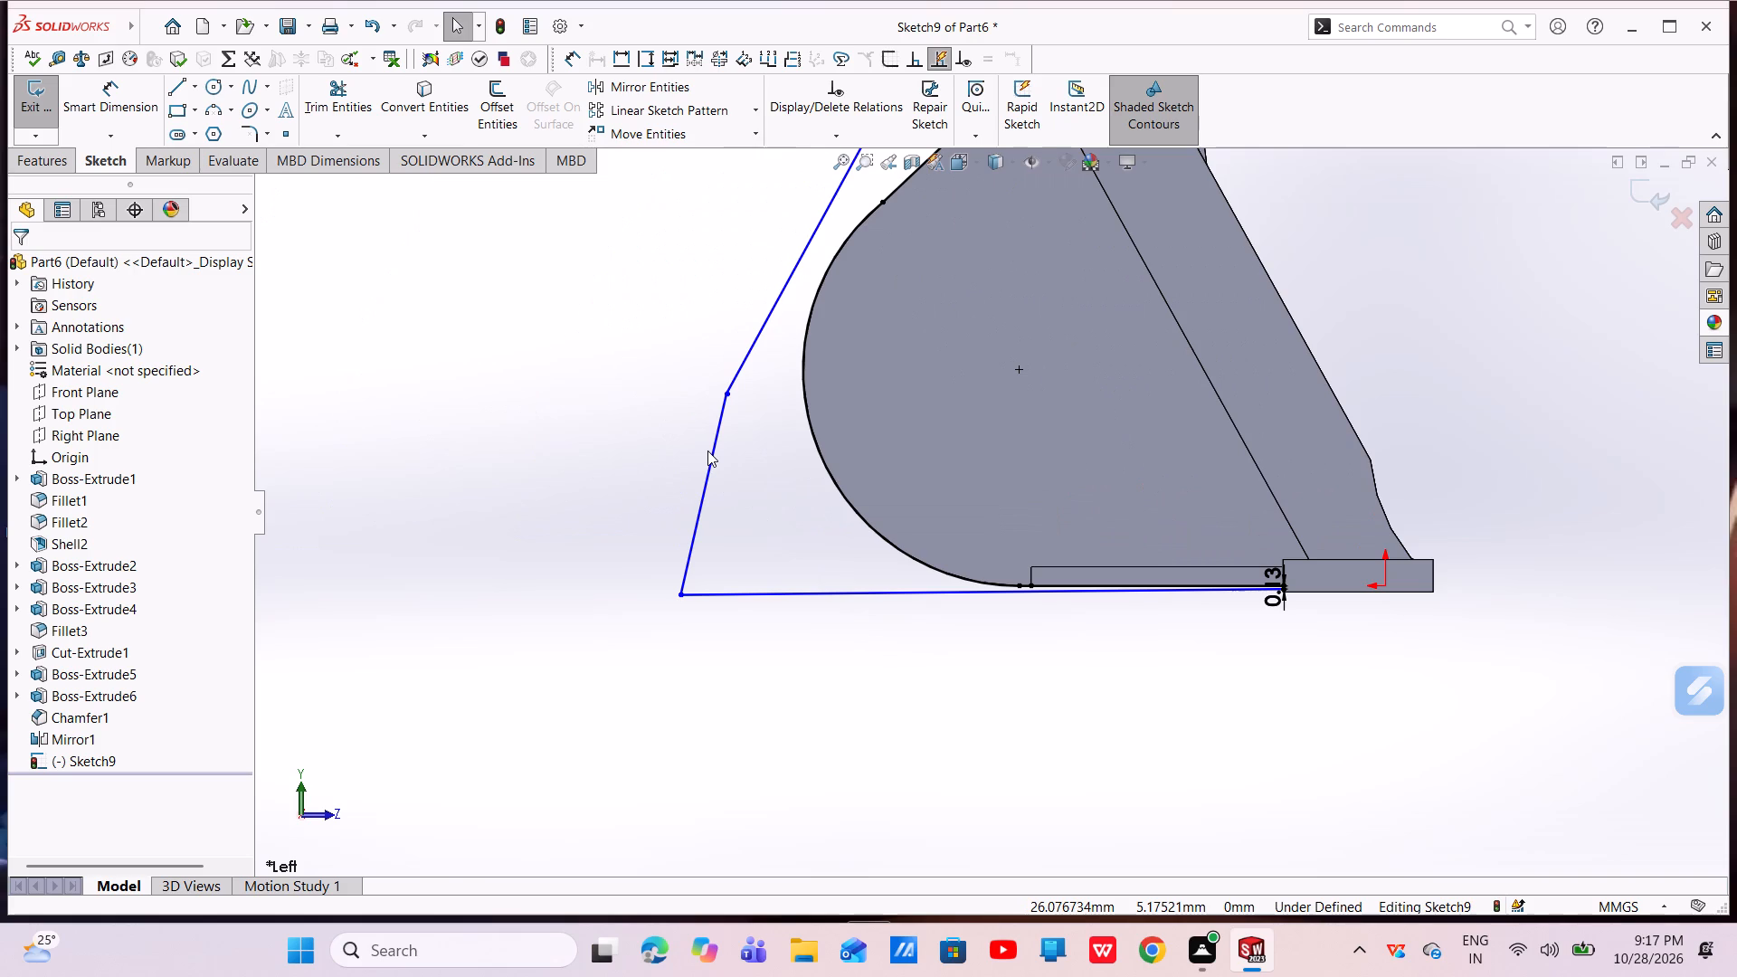
pyautogui.click(109, 95)
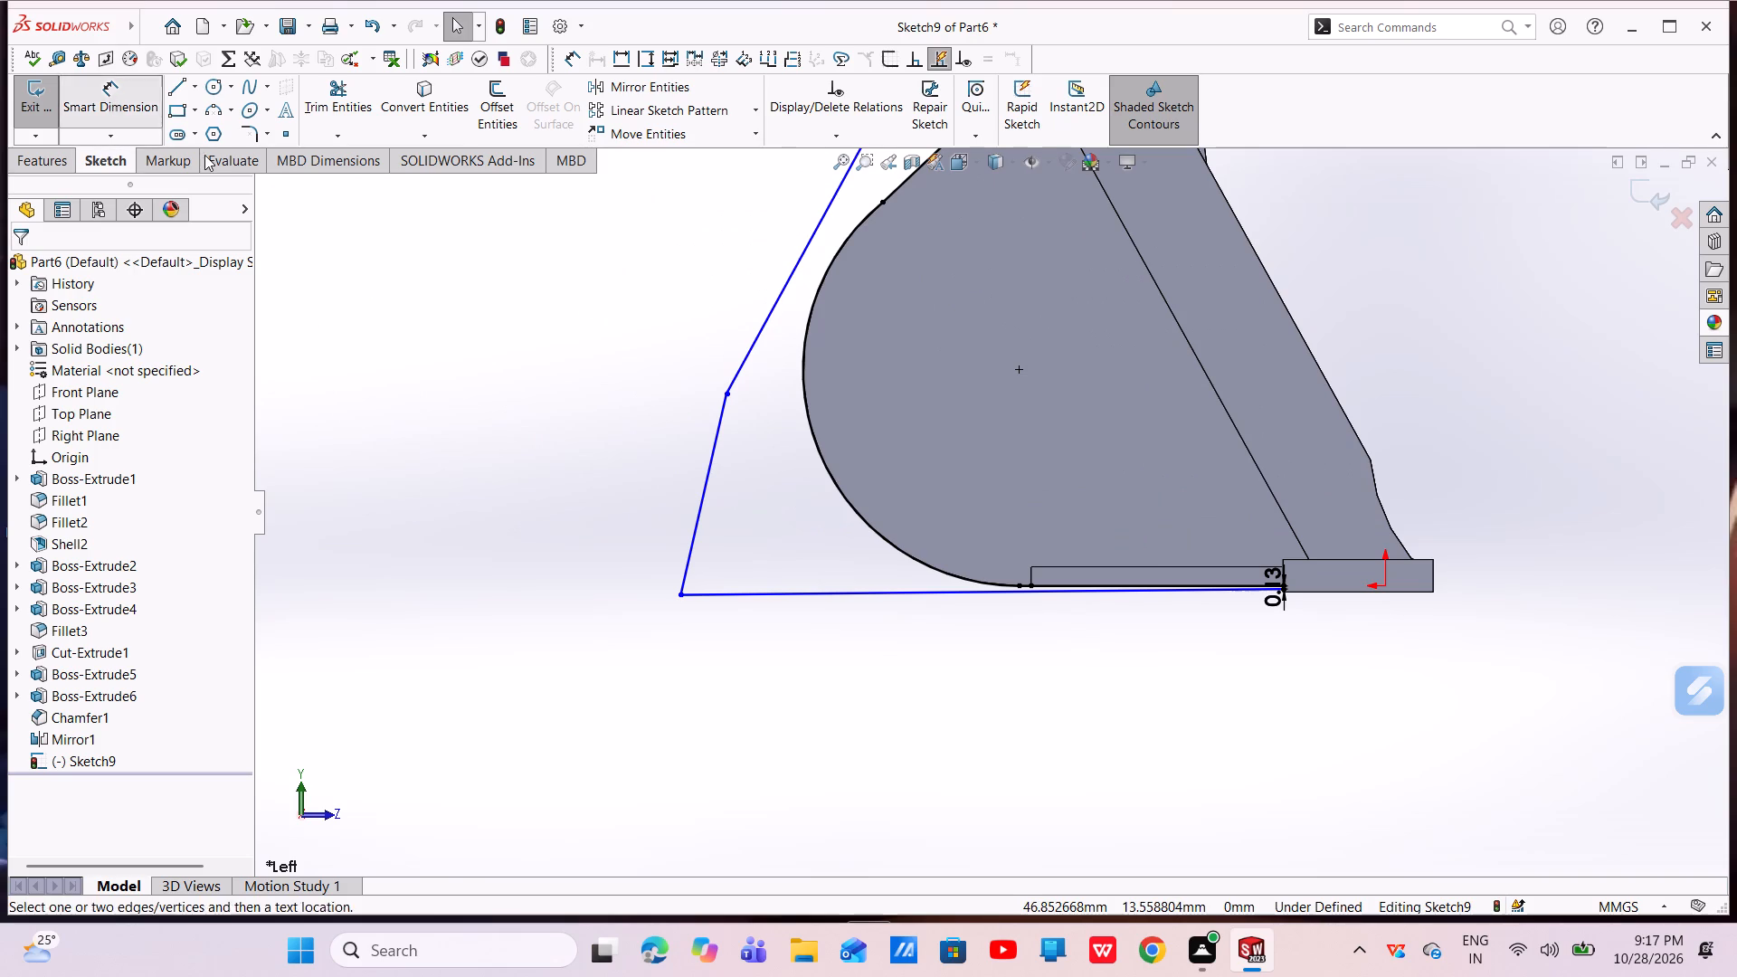
pyautogui.click(852, 593)
pyautogui.click(892, 720)
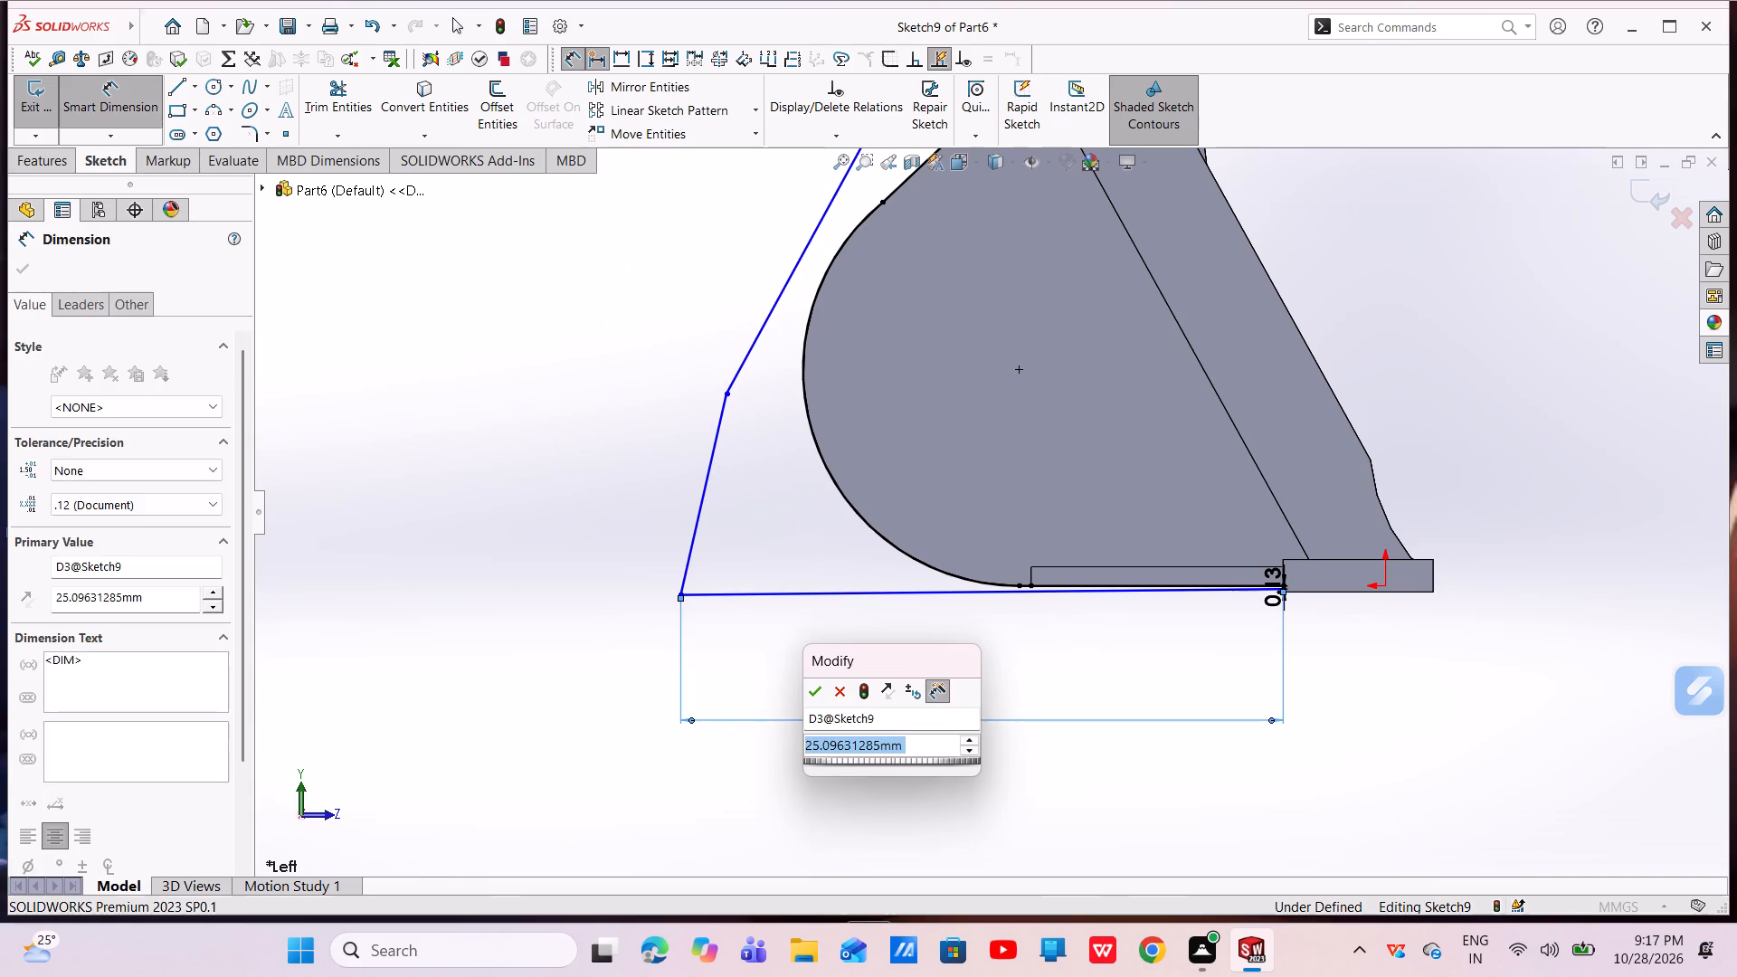
pyautogui.press('BackSpace')
pyautogui.write('25')
pyautogui.press('Return')
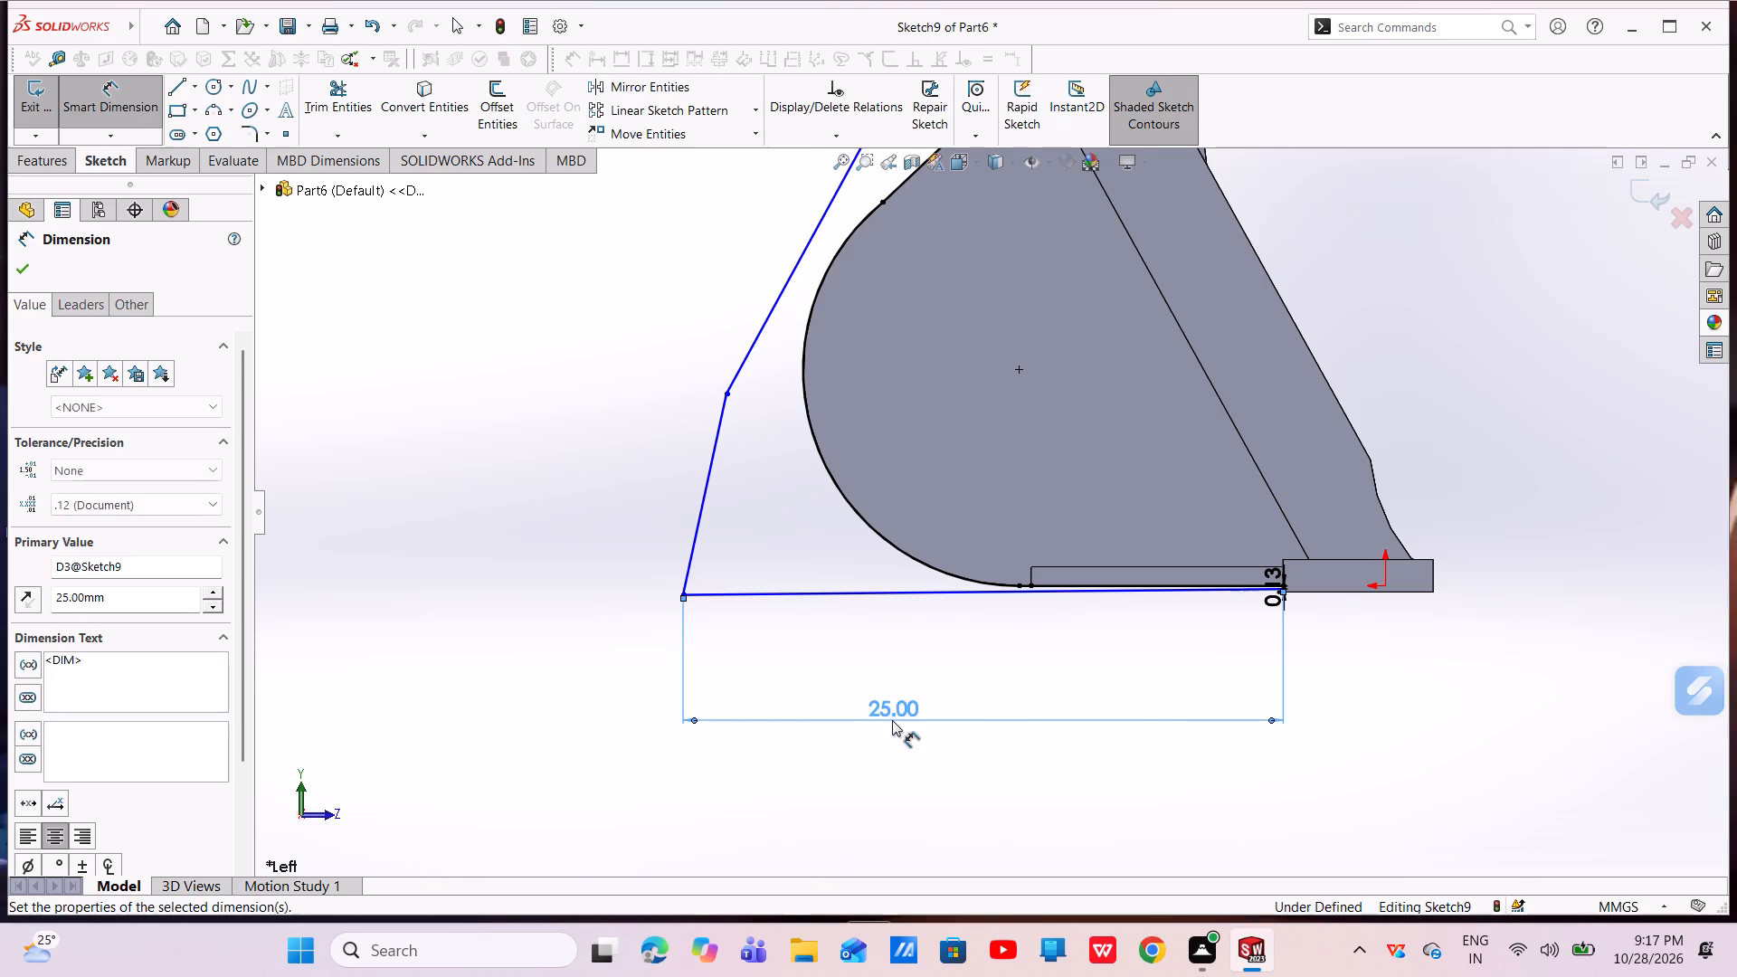
# Dimension the vertical height of the lower slanted line of the chain to 13 mm.
pyautogui.click(707, 495)
pyautogui.click(533, 483)
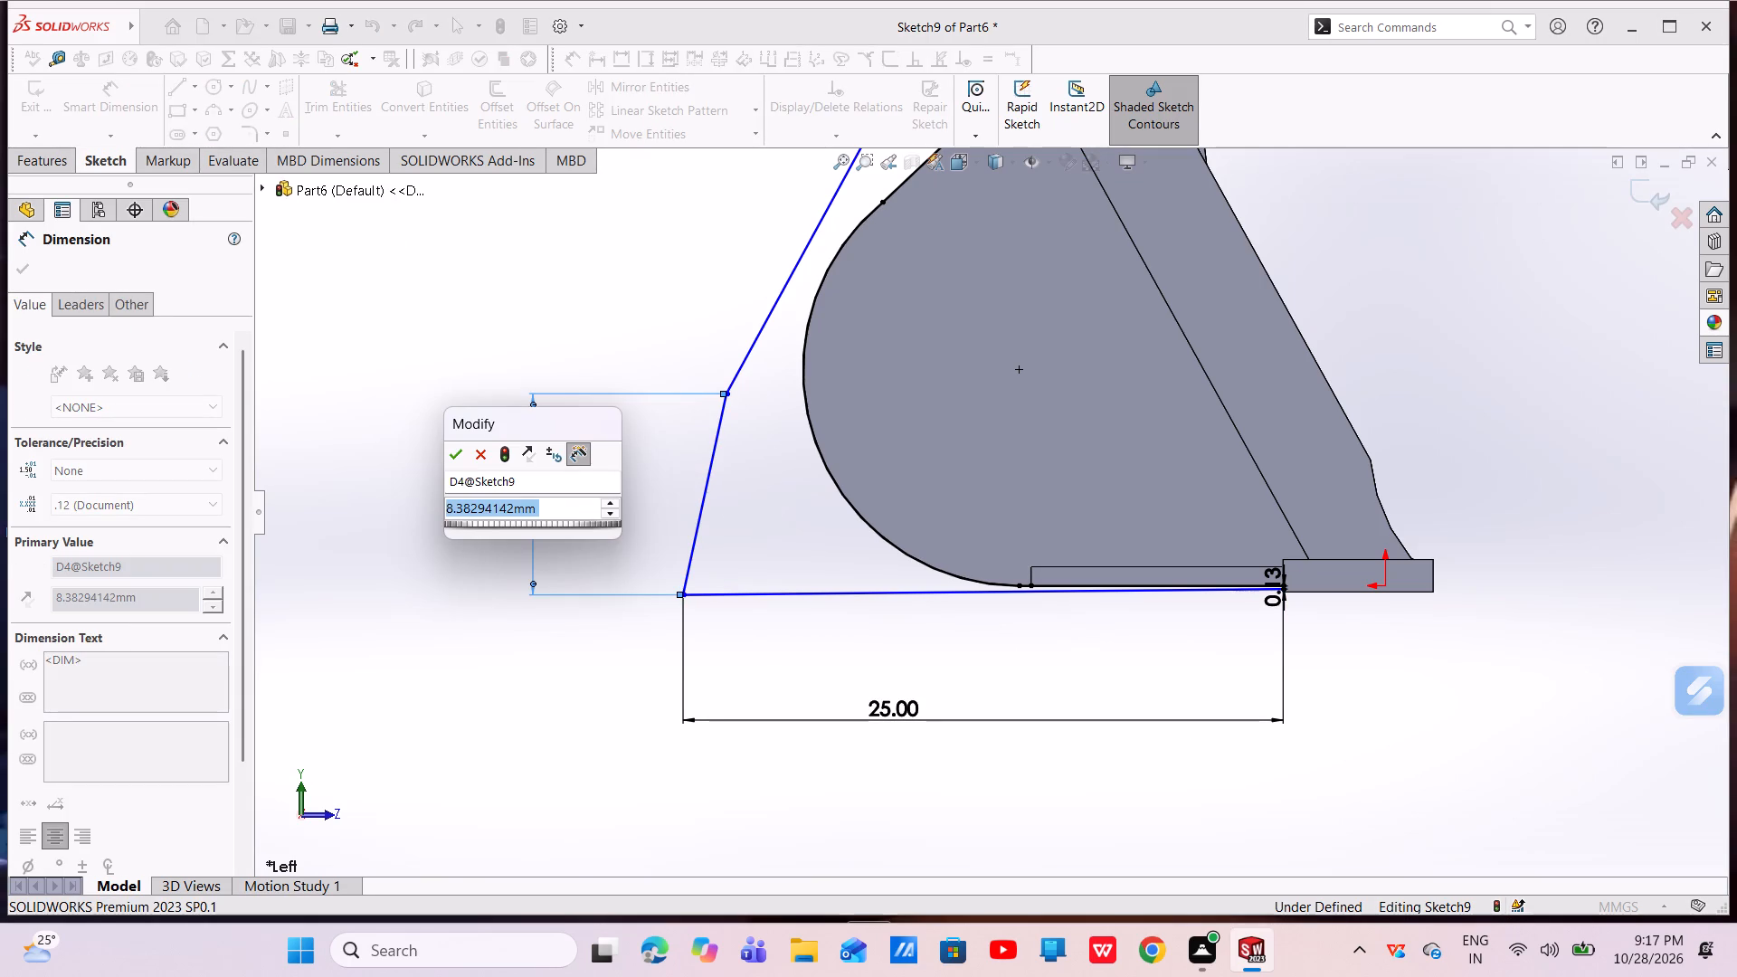
pyautogui.write('13')
pyautogui.press('Return')
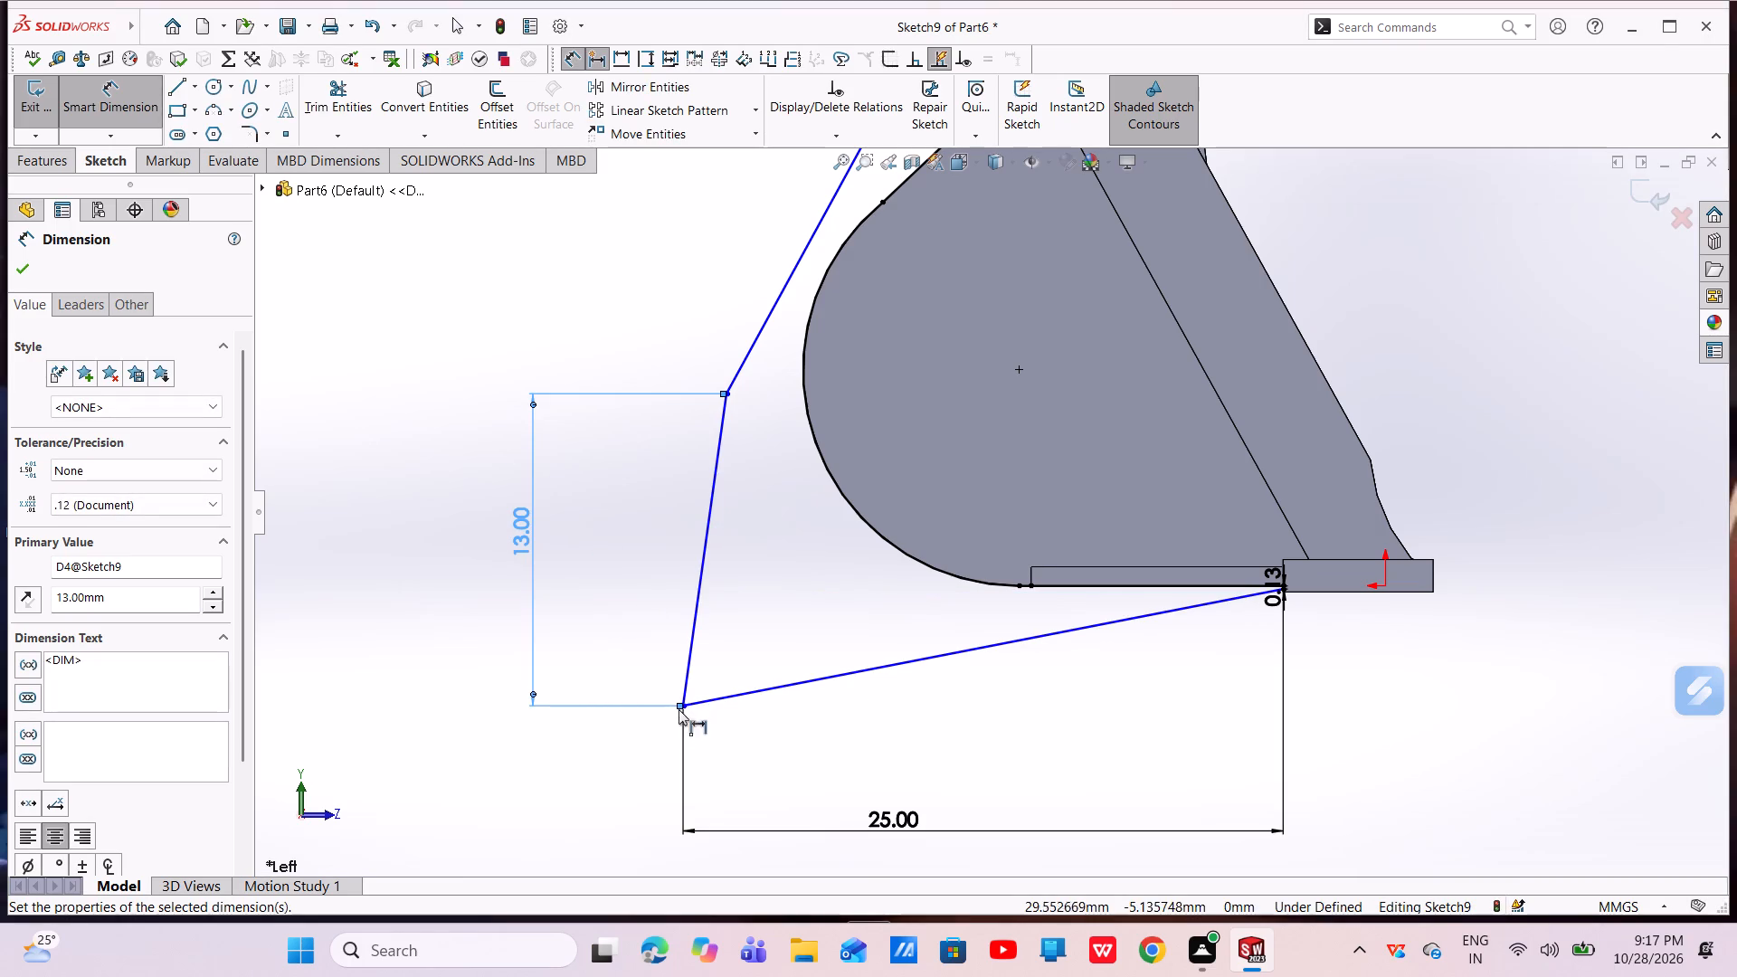
# Add a horizontal relation to the 25 mm bottom line of the chain.
pyautogui.moveTo(688, 707); pyautogui.dragTo(685, 598)
pyautogui.press('Escape')
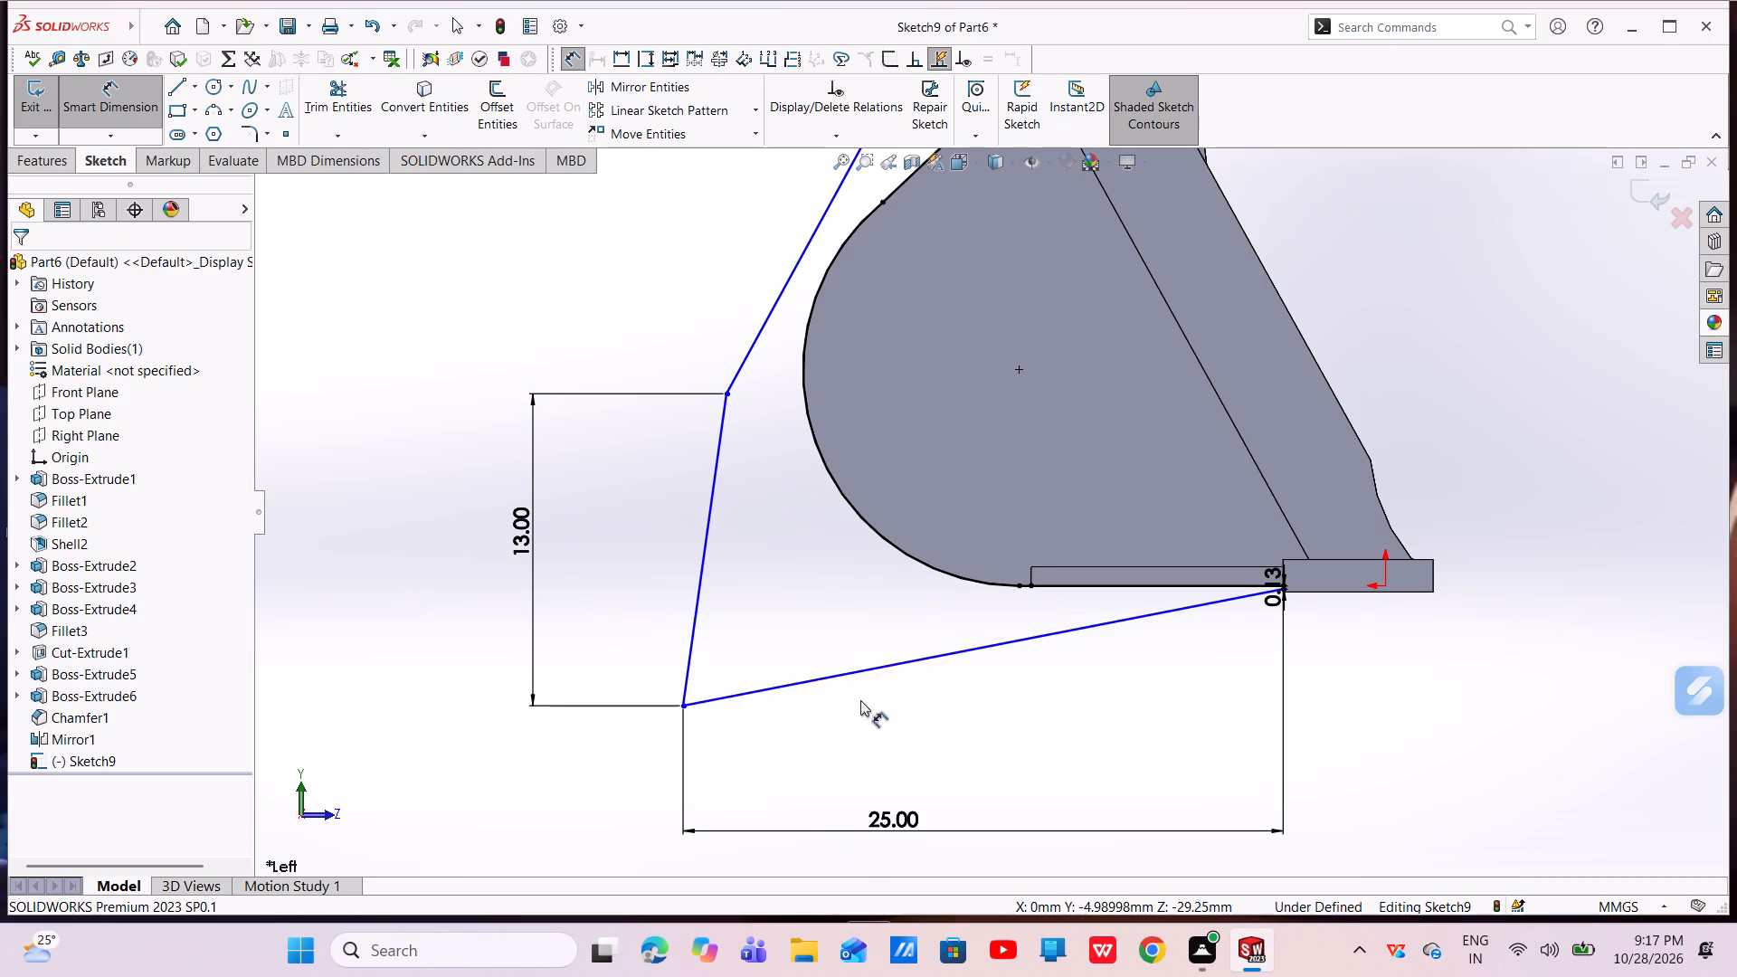
pyautogui.click(874, 663)
pyautogui.press('Escape')
pyautogui.press('Escape')
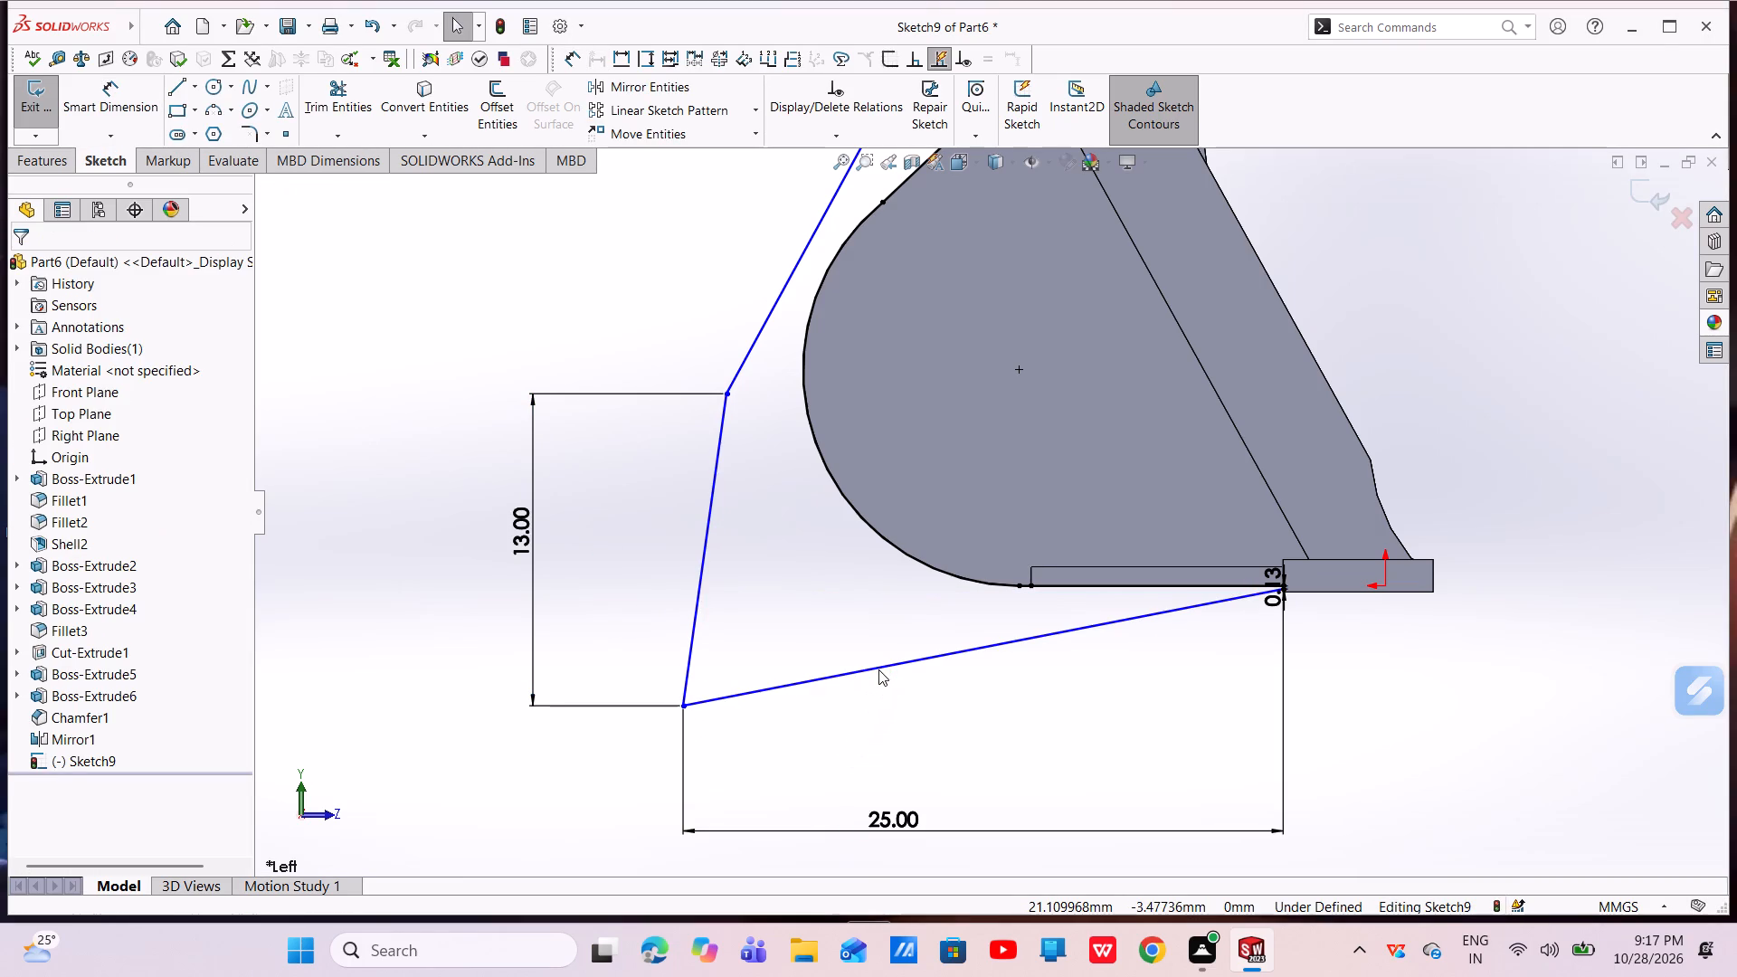
pyautogui.click(878, 669)
pyautogui.click(934, 590)
pyautogui.press('Escape')
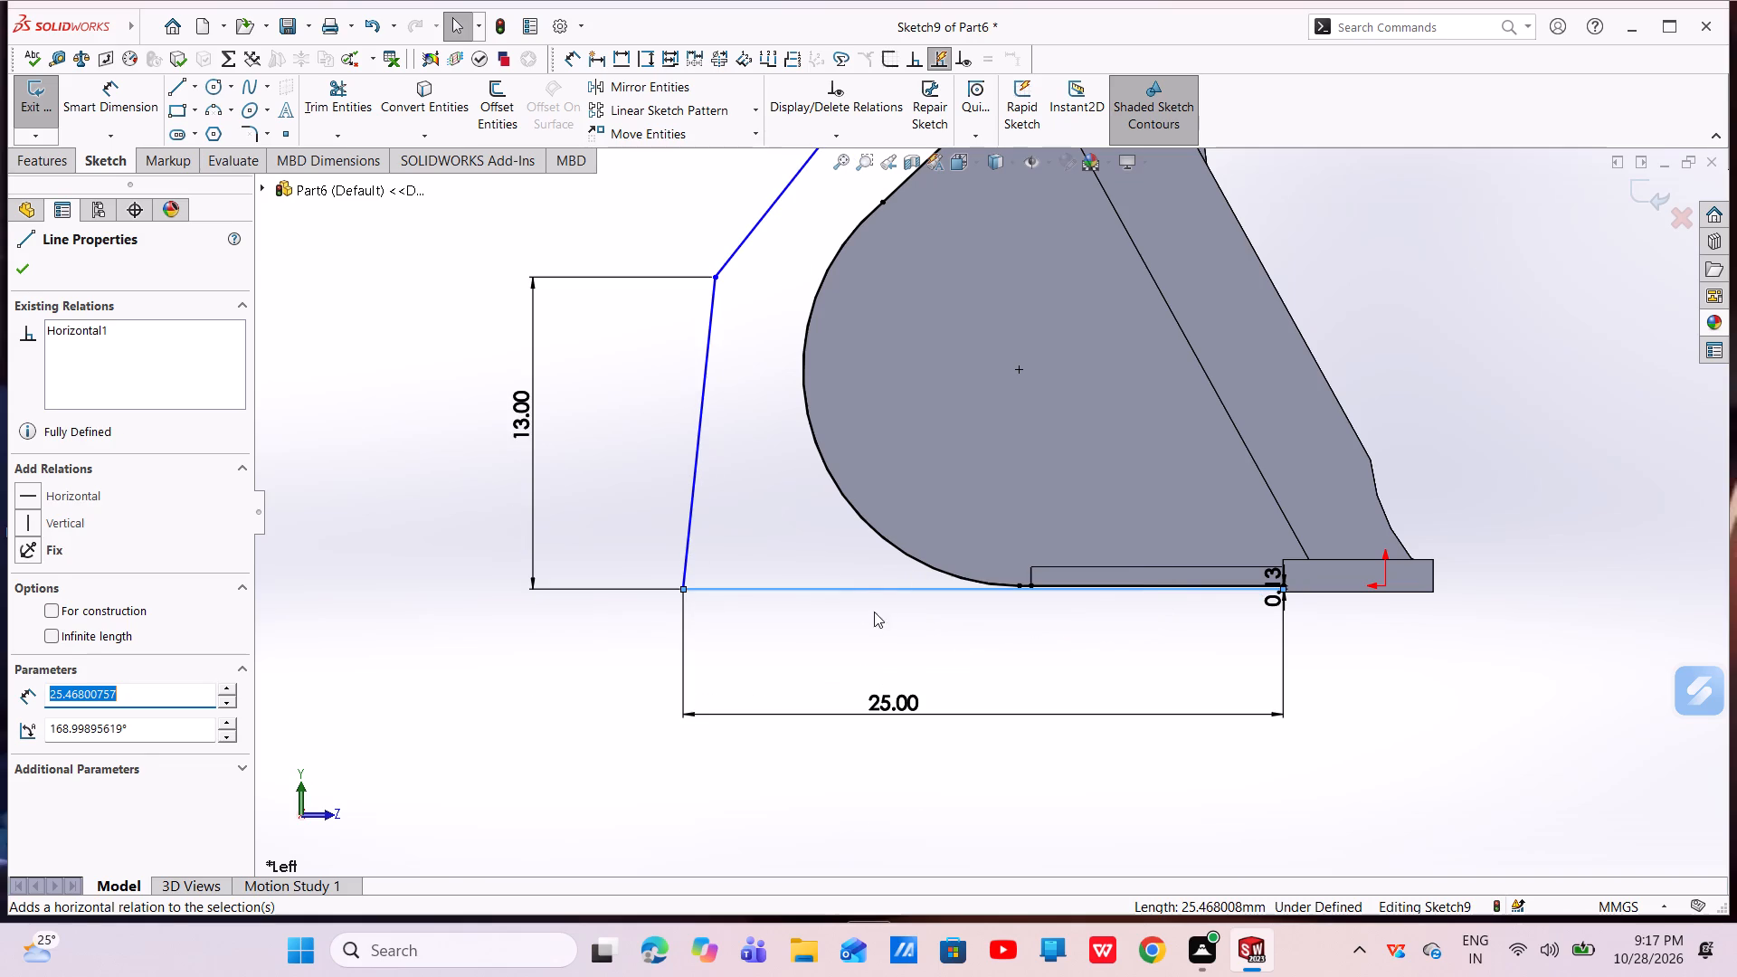
pyautogui.press('Escape')
# Dimension the length of the upper slanted line of the chain to 14.5 mm.
pyautogui.scroll(3, 776, 392)
pyautogui.scroll(-3, 947, 308)
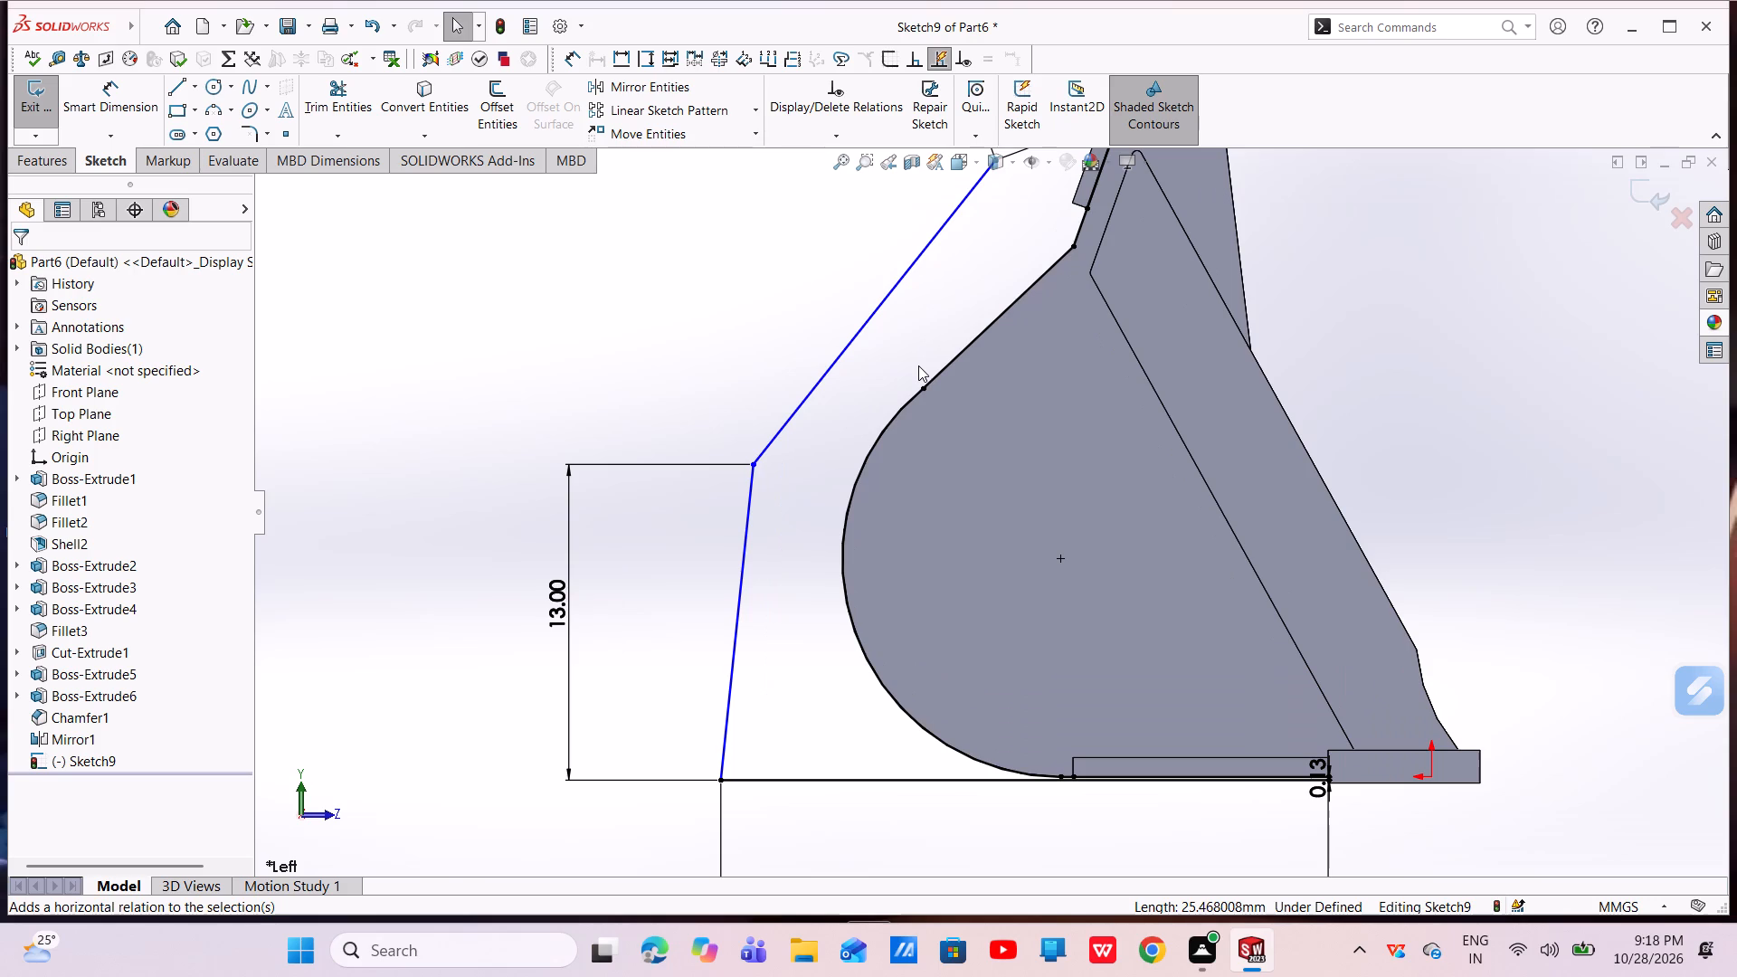
pyautogui.scroll(3, 924, 325)
pyautogui.click(151, 100)
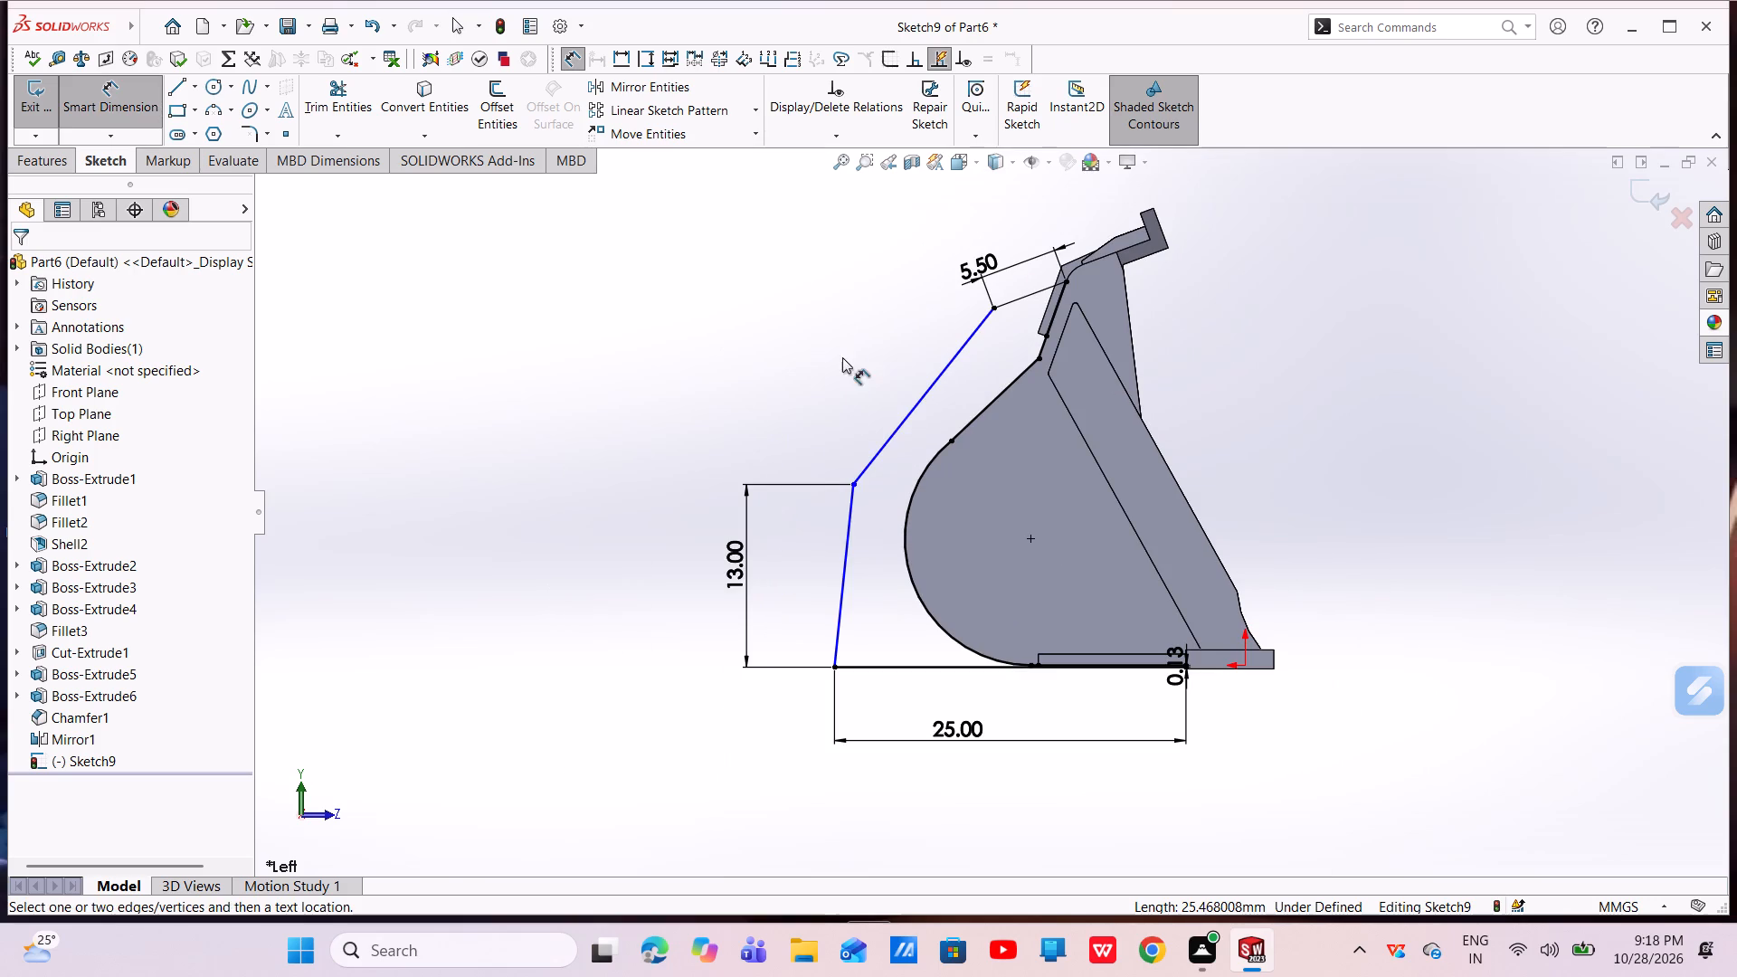
pyautogui.click(916, 403)
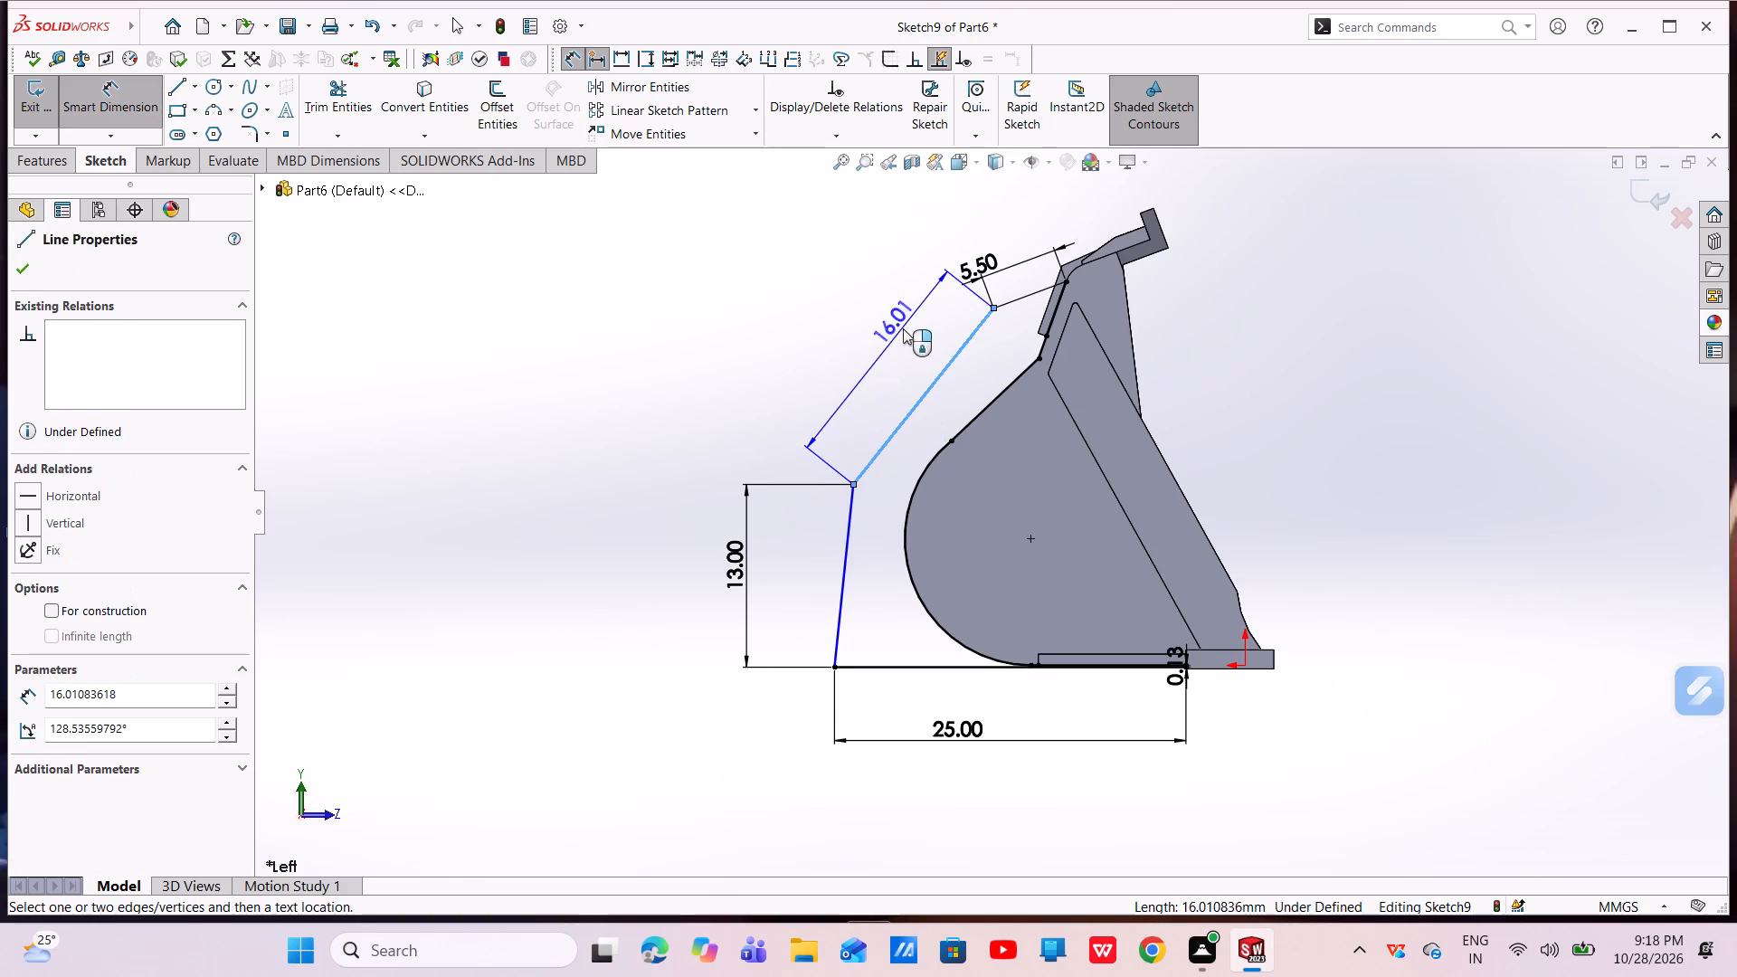
pyautogui.click(901, 330)
pyautogui.press('BackSpace')
pyautogui.write('14.5')
pyautogui.press('Return')
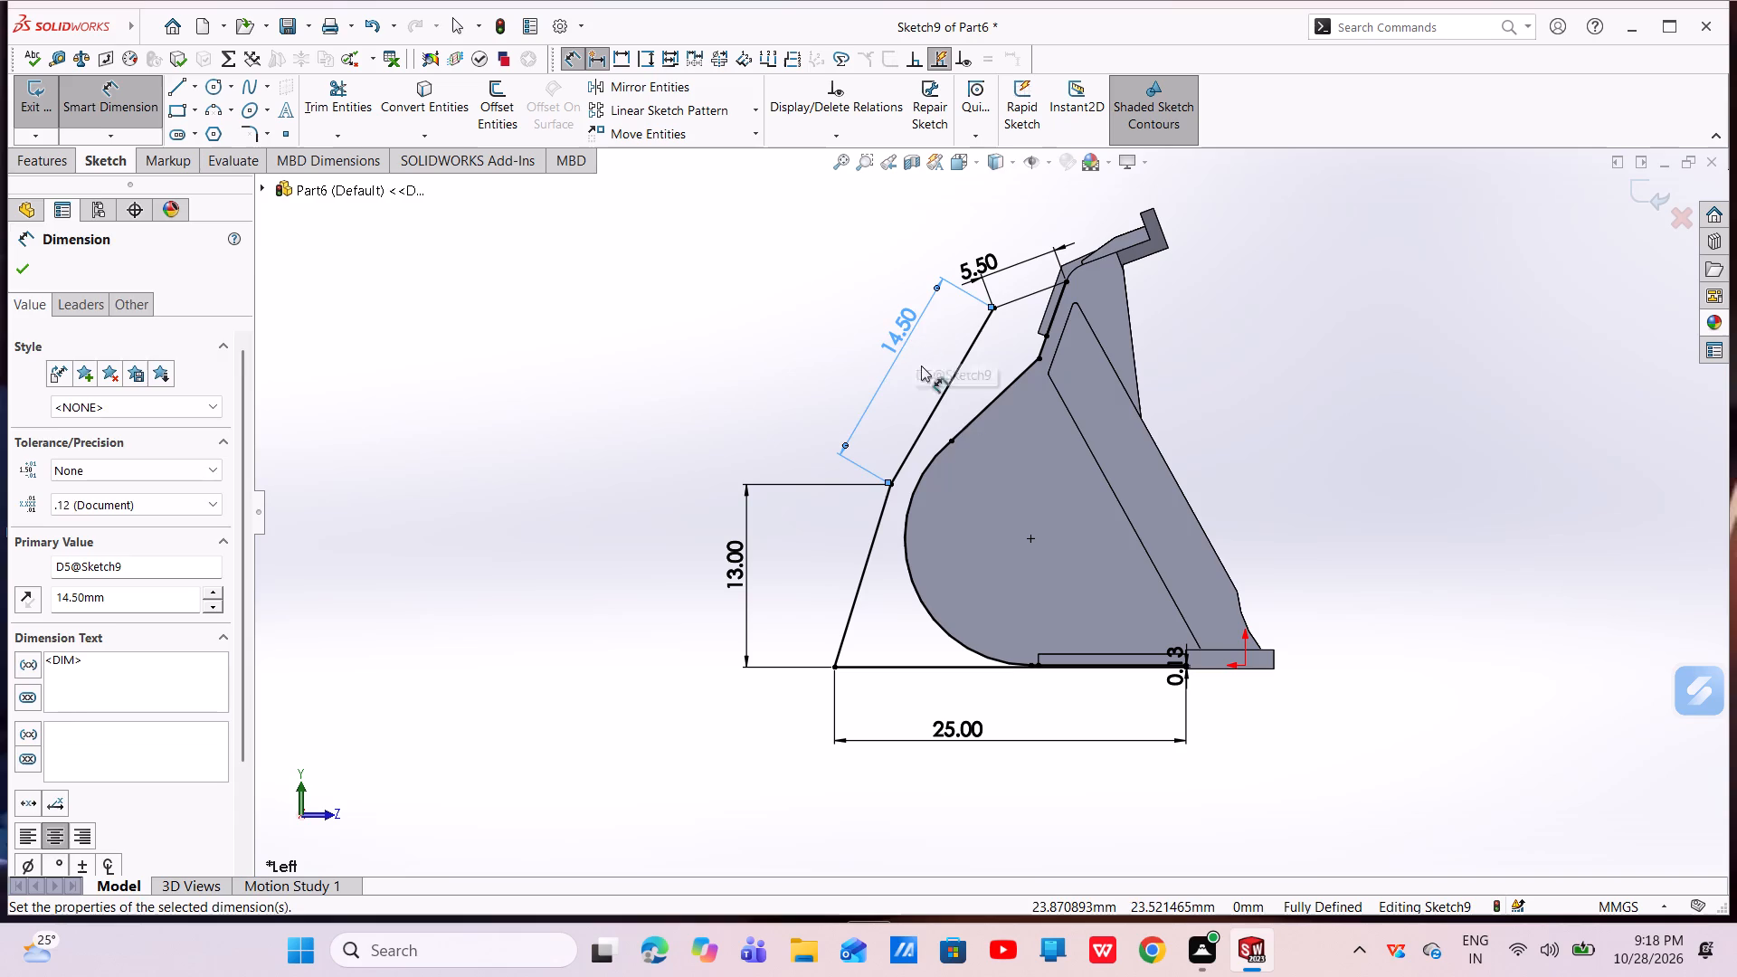
pyautogui.press('Escape')
pyautogui.press('Escape')
# Add a 5 mm sketch fillet at the corner between the upper and lower slanted lines of the chain.
pyautogui.scroll(2, 975, 411)
pyautogui.scroll(-3, 1034, 421)
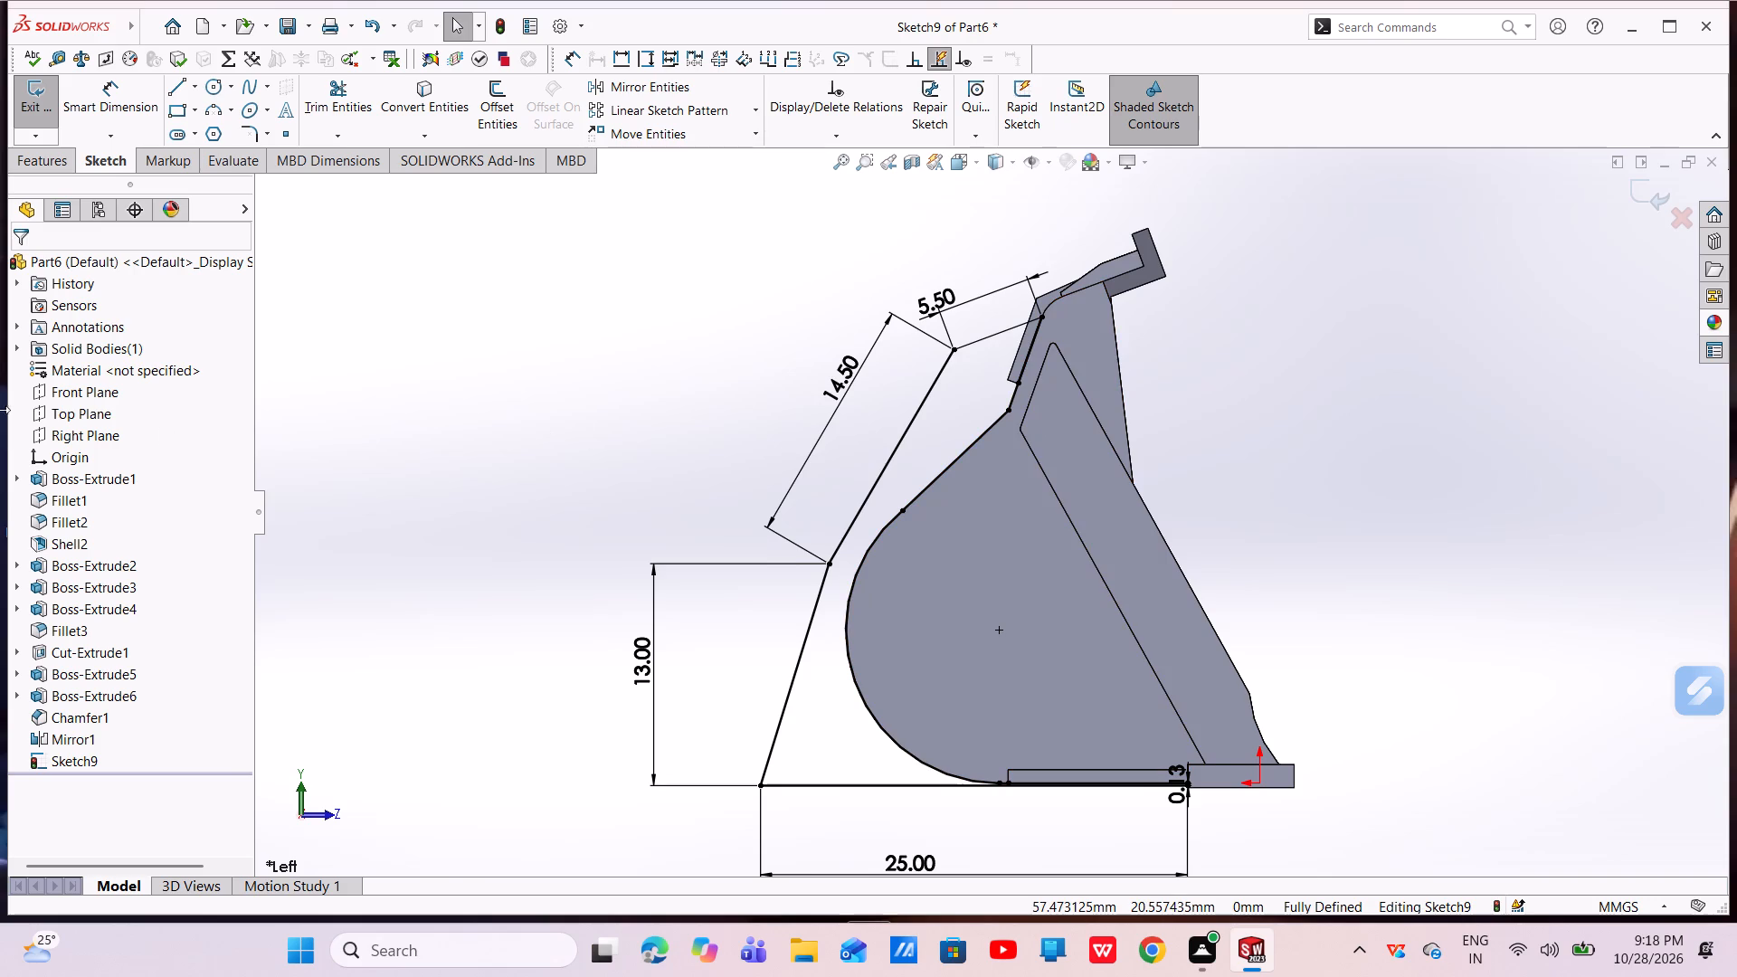
pyautogui.click(259, 130)
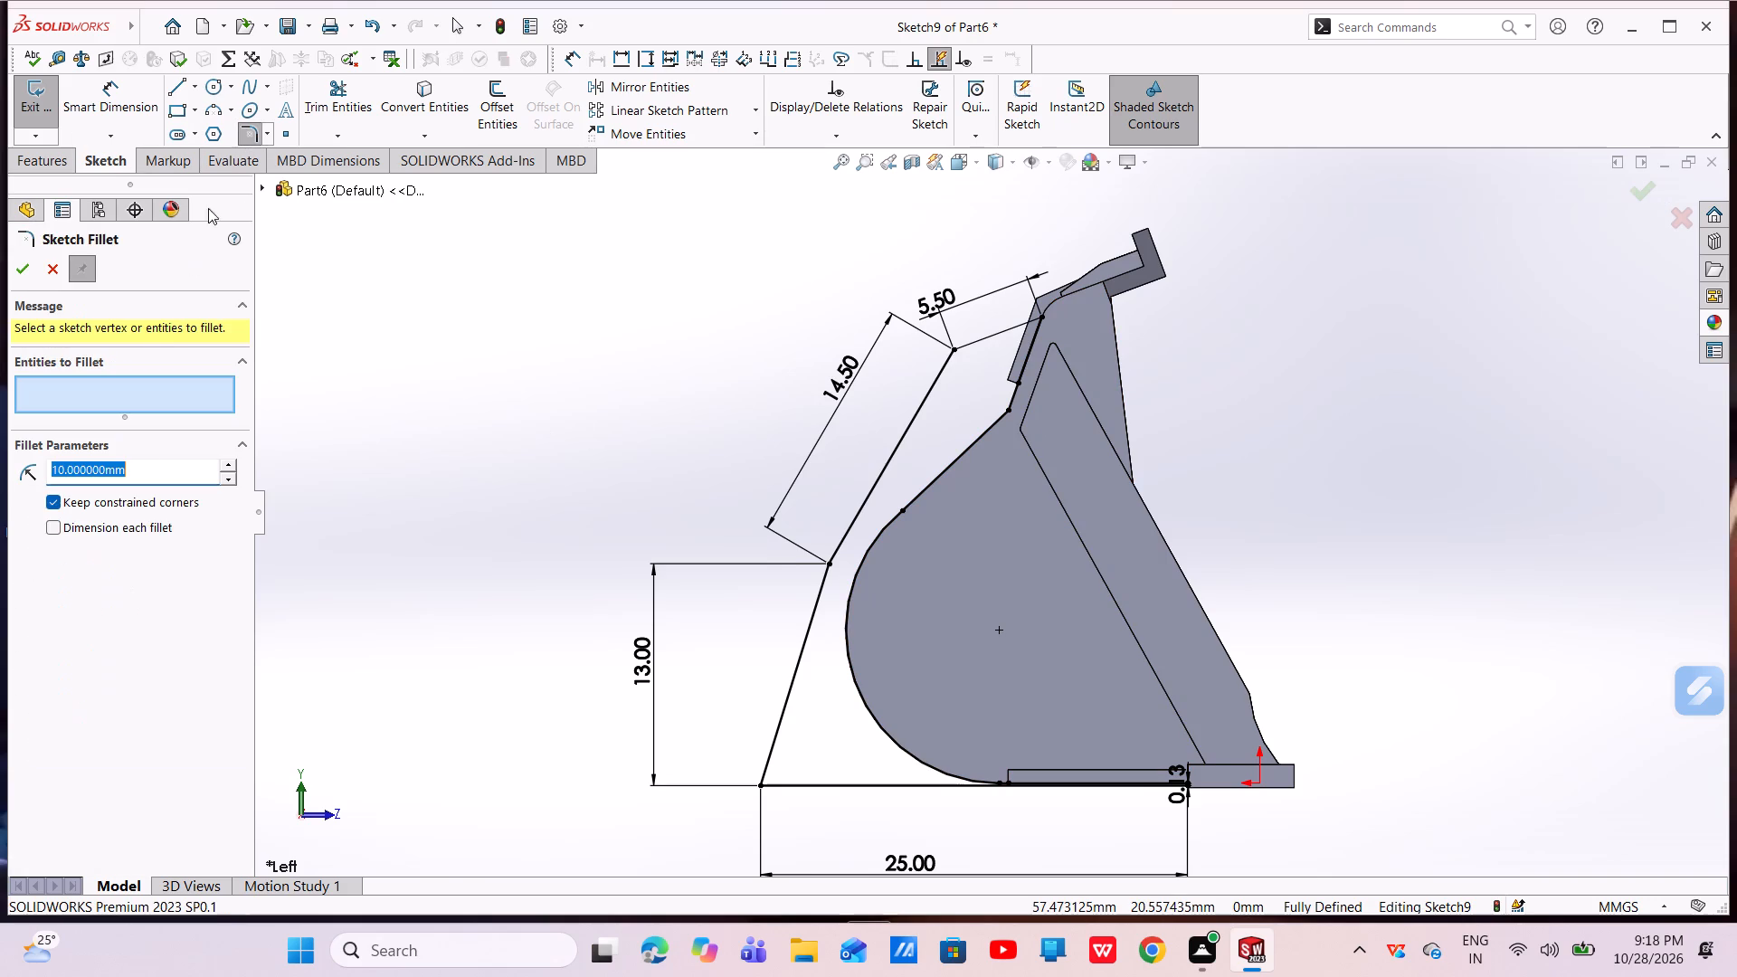
pyautogui.press('BackSpace')
pyautogui.press('5')
pyautogui.press('Return')
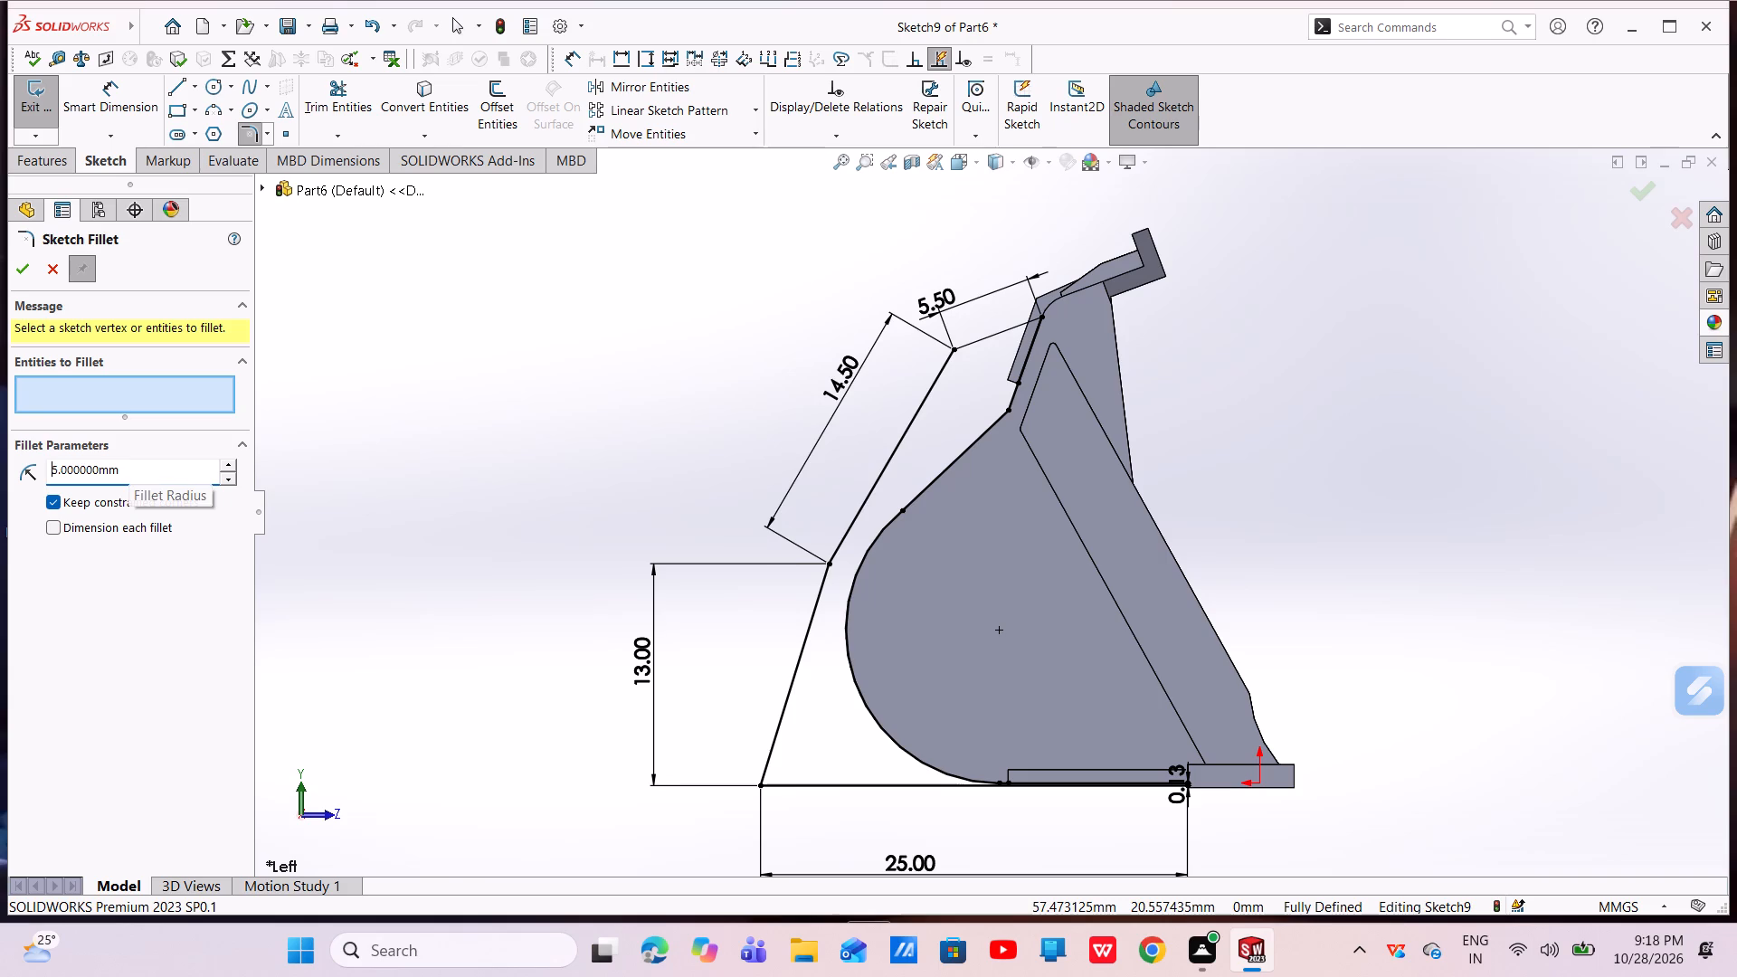
pyautogui.click(827, 564)
pyautogui.rightClick(826, 566)
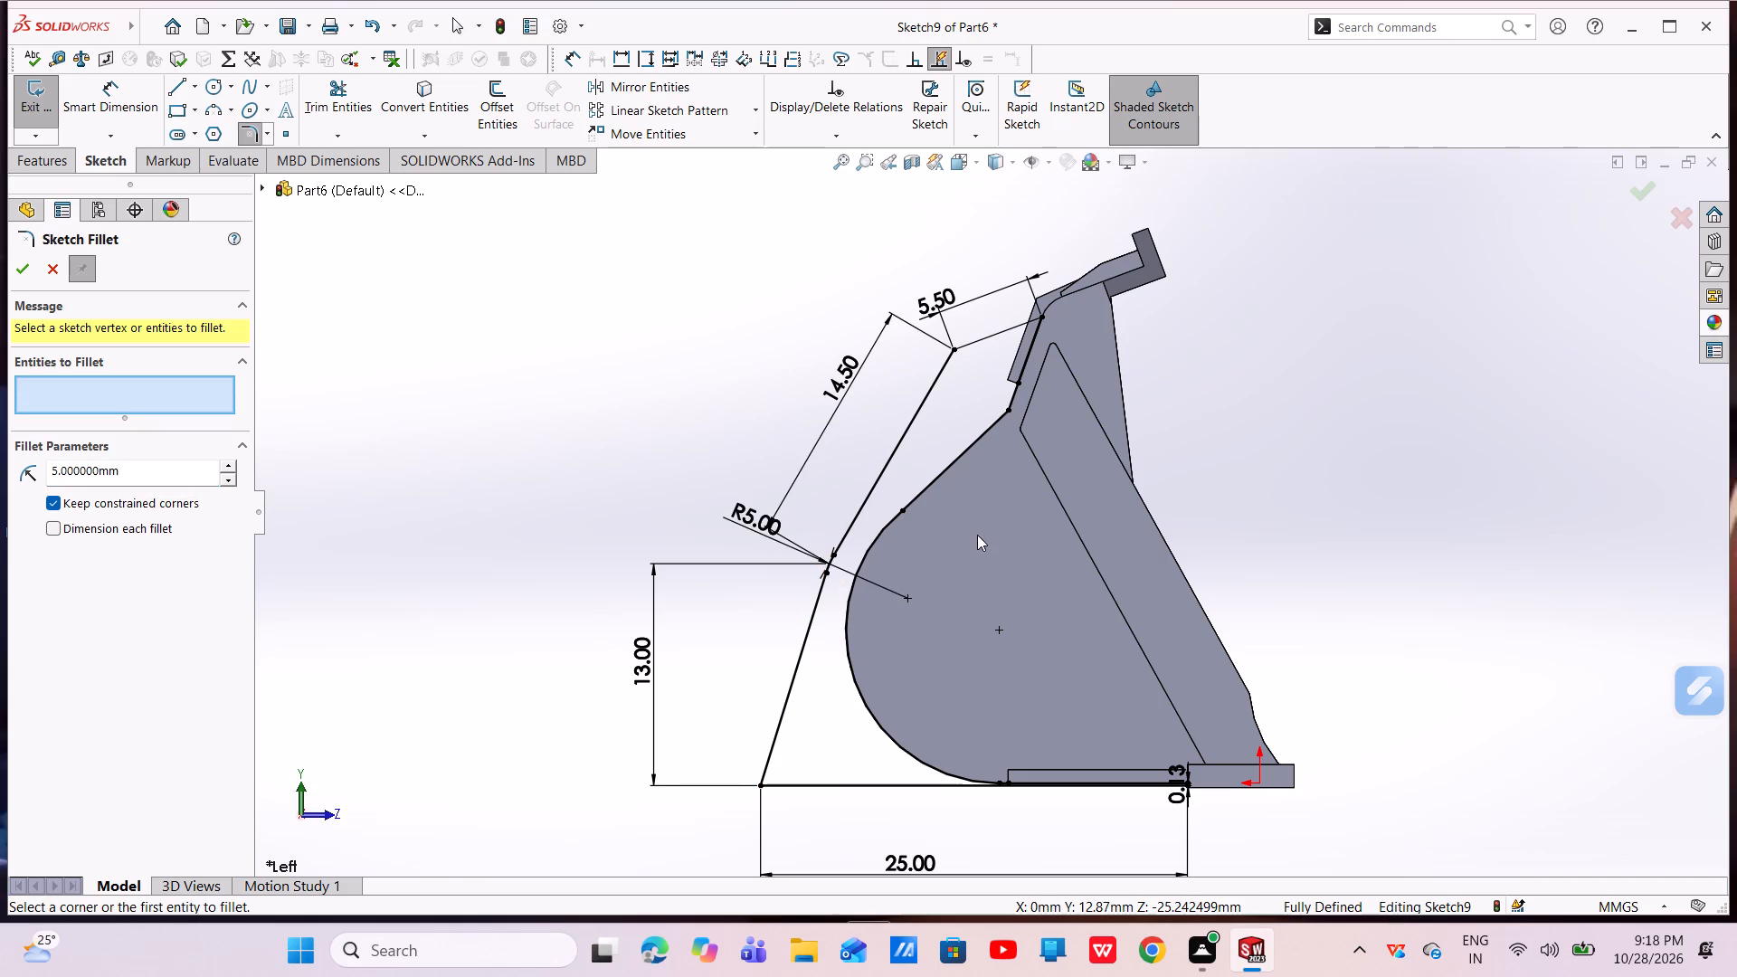
# Add a 2 mm sketch fillet at the upper corner where the 14.5 mm line meets the 5.5 mm line.
pyautogui.moveTo(138, 460); pyautogui.dragTo(65, 470)
pyautogui.moveTo(143, 475); pyautogui.dragTo(11, 474)
pyautogui.press('BackSpace')
pyautogui.press('2')
pyautogui.press('Return')
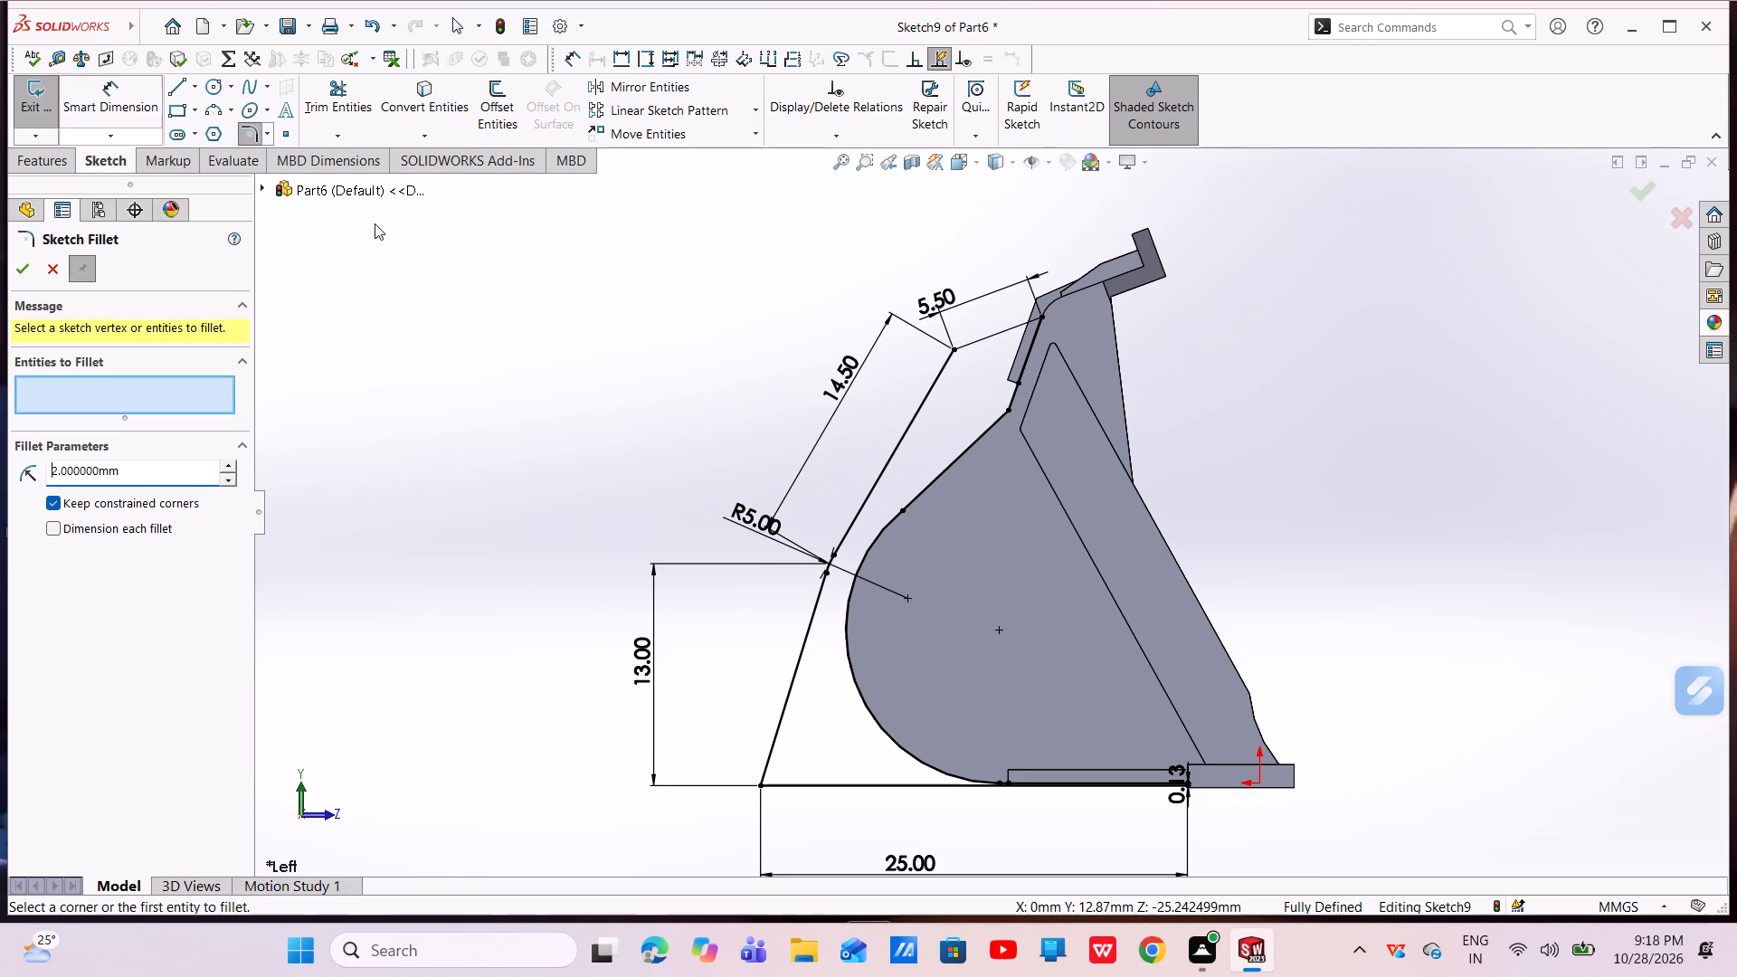
pyautogui.scroll(-5, 1097, 362)
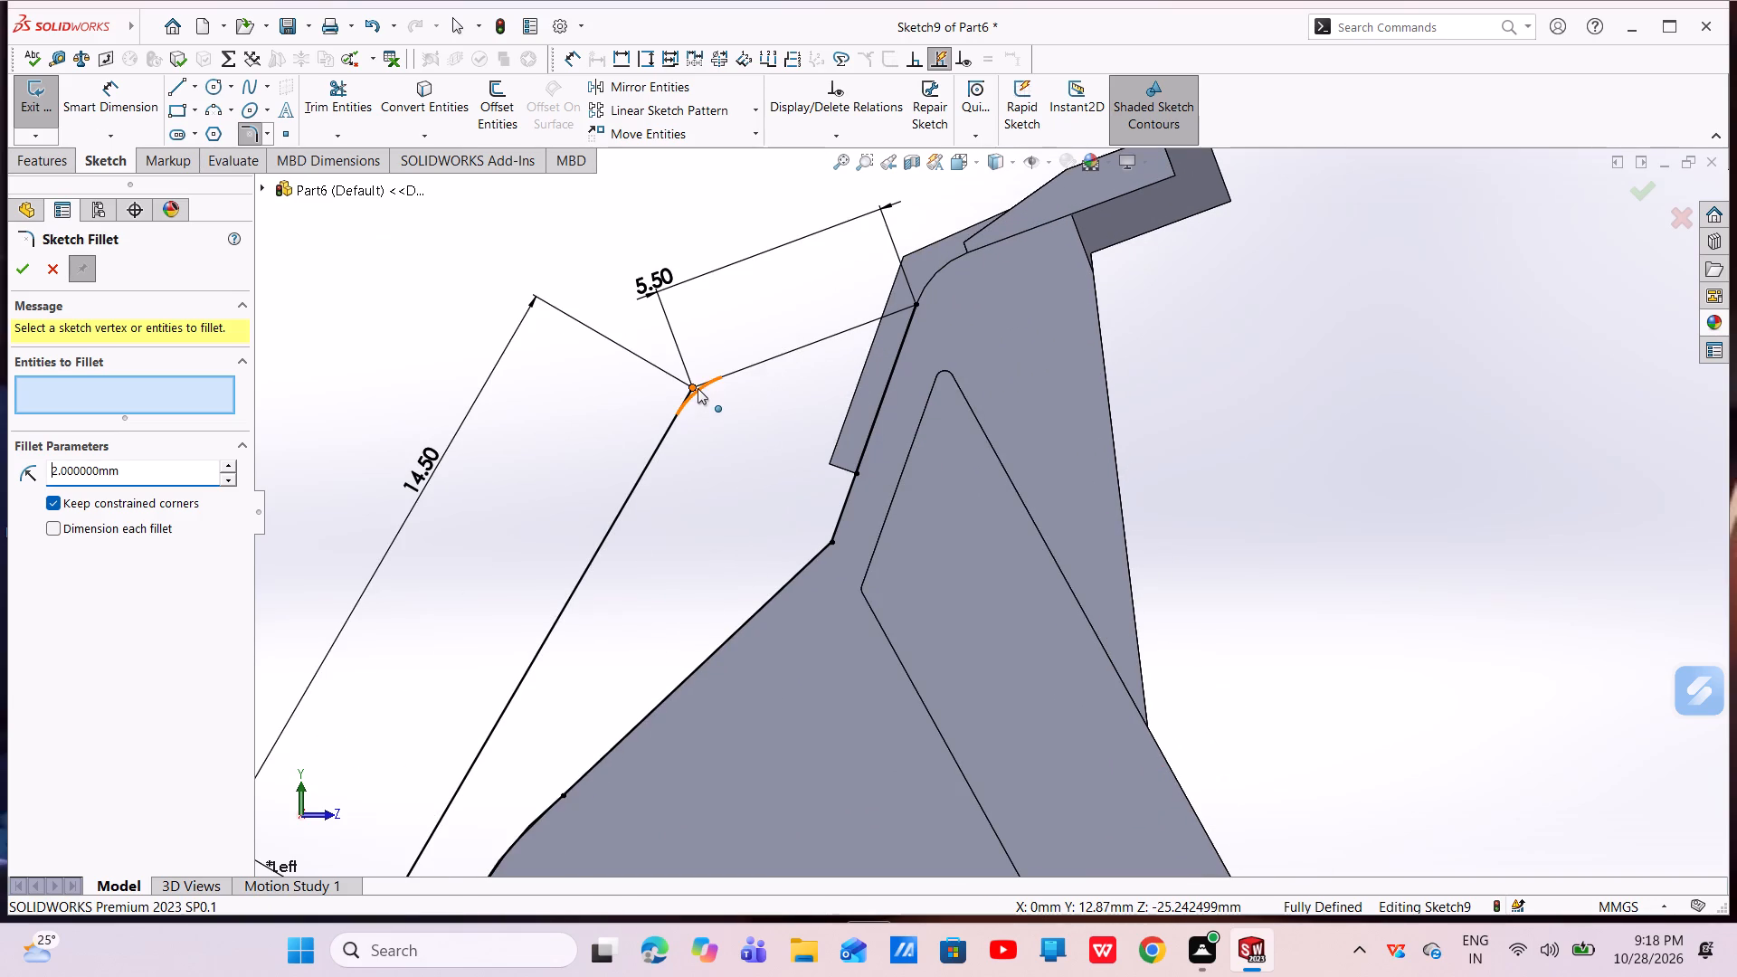
pyautogui.click(695, 385)
pyautogui.rightClick(695, 387)
# Add a 1.5 mm sketch fillet at the corner between the lower slanted line and the 25 mm bottom line.
pyautogui.scroll(9, 726, 502)
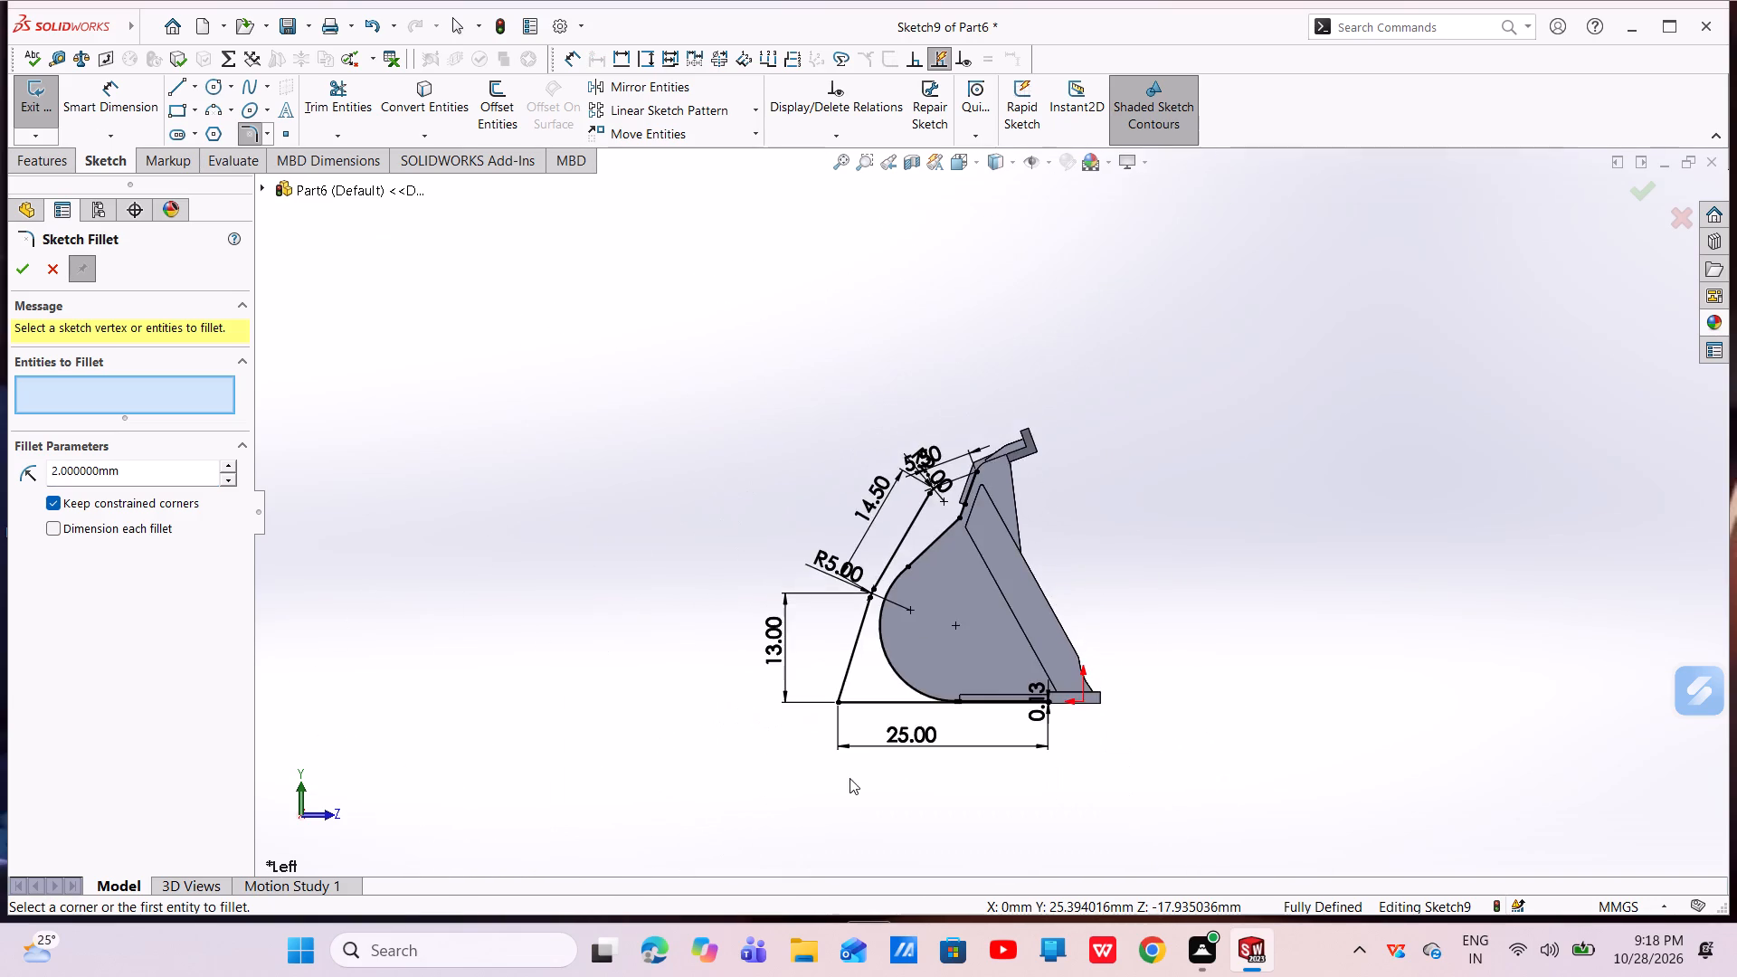
pyautogui.scroll(-5, 849, 771)
pyautogui.moveTo(156, 470); pyautogui.dragTo(75, 479)
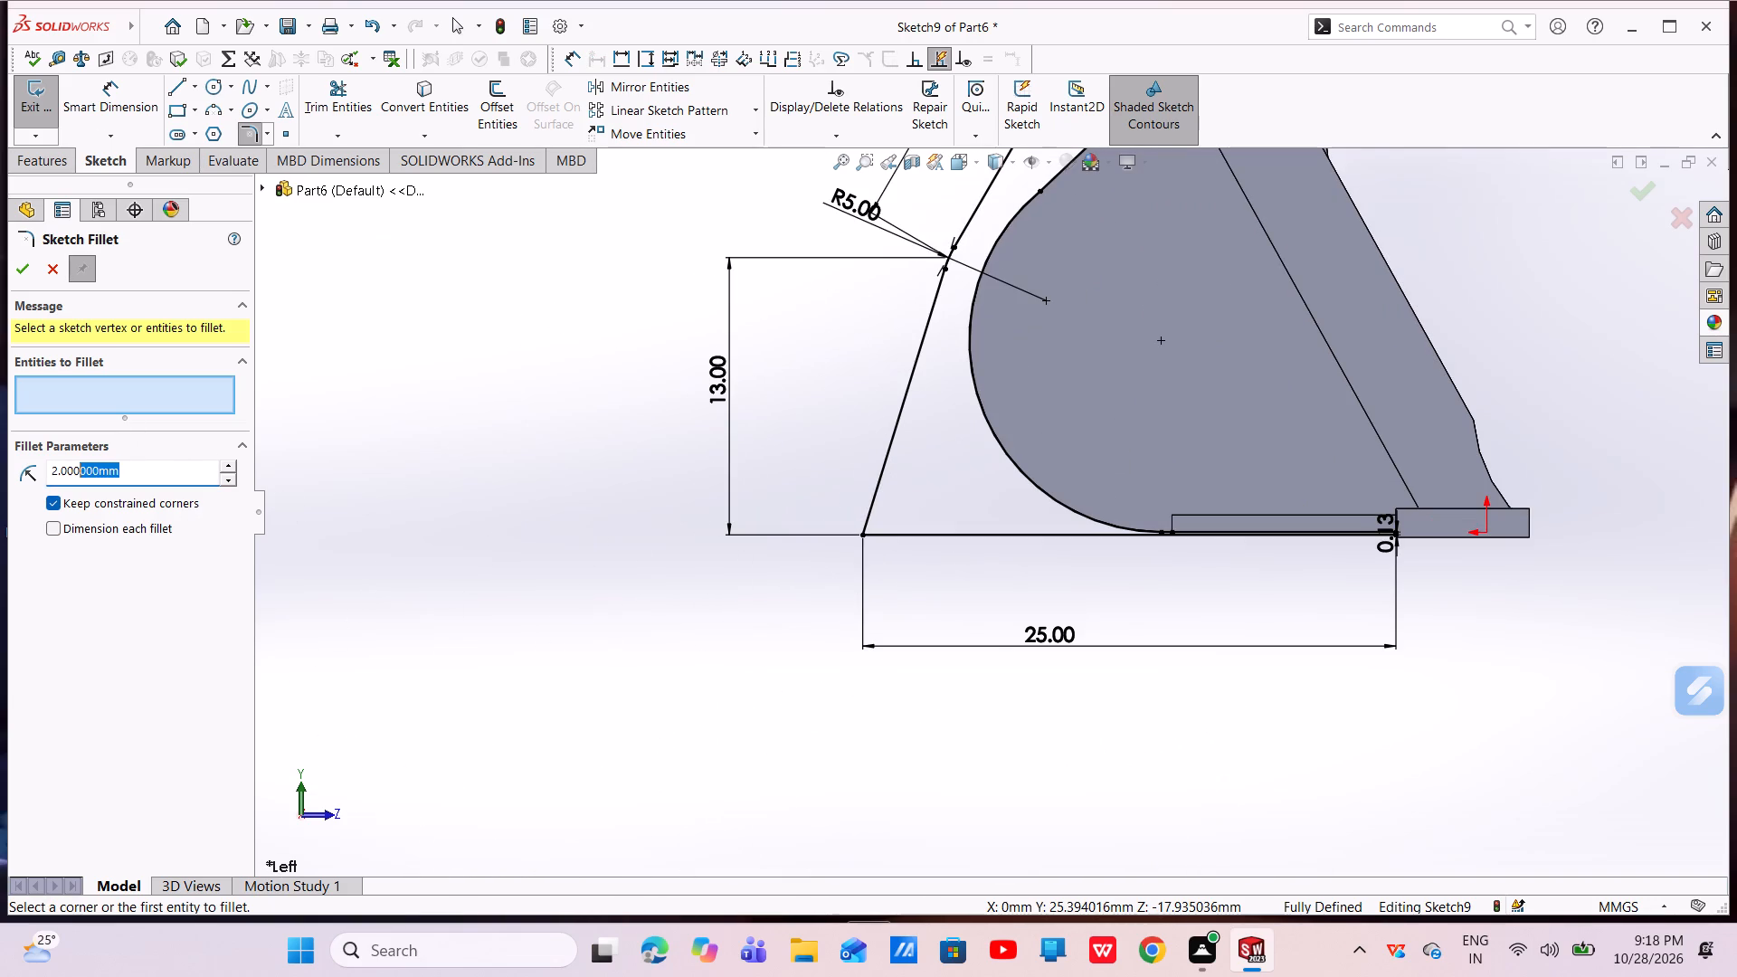
pyautogui.moveTo(75, 479); pyautogui.dragTo(22, 498)
pyautogui.press('BackSpace')
pyautogui.write('1.5')
pyautogui.press('Return')
pyautogui.click(862, 531)
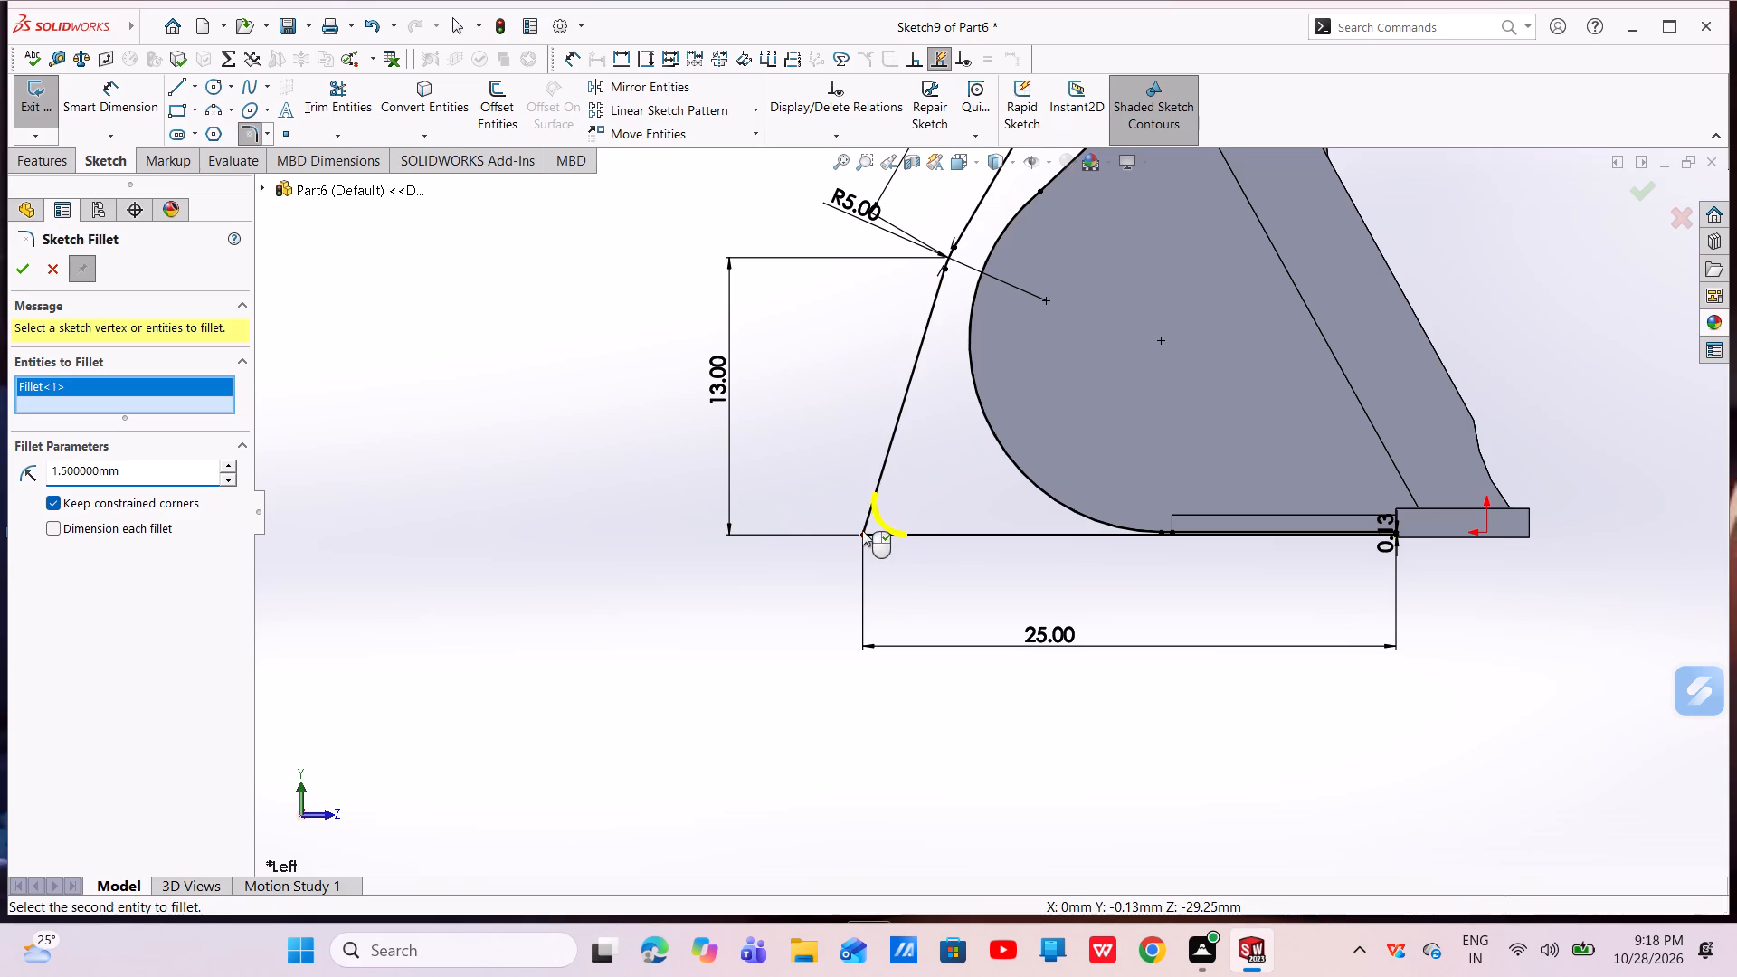
pyautogui.rightClick(858, 529)
pyautogui.scroll(5, 960, 542)
pyautogui.scroll(-2, 1081, 423)
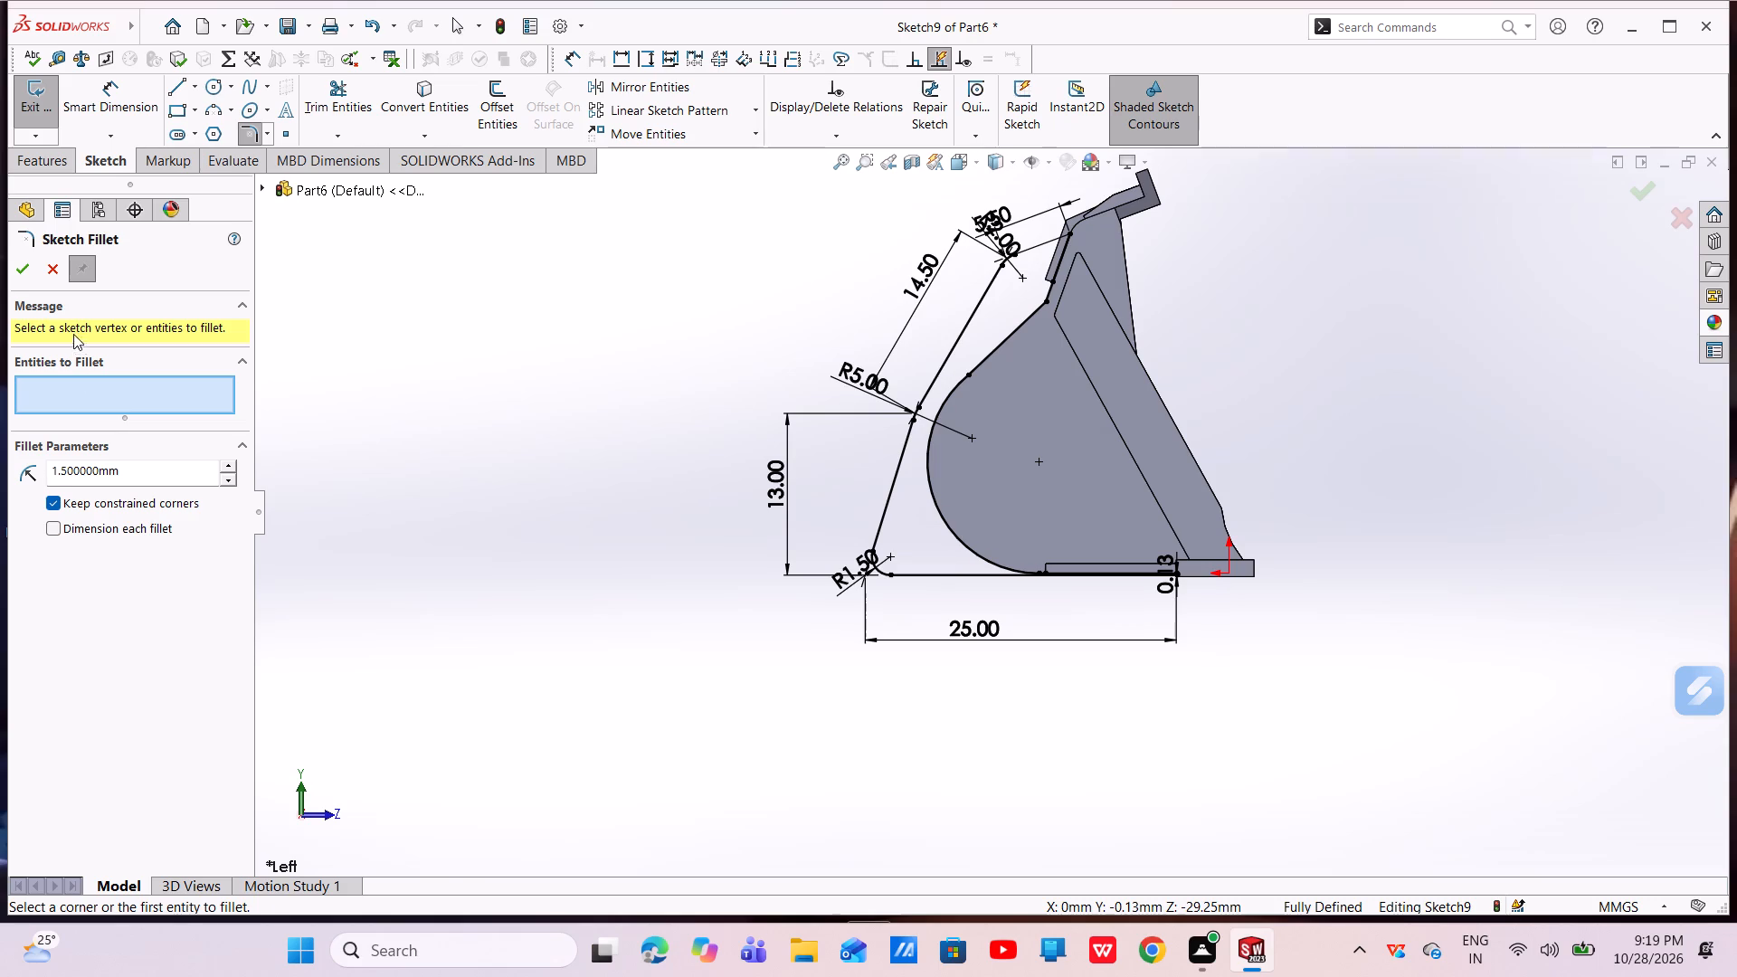
pyautogui.click(24, 277)
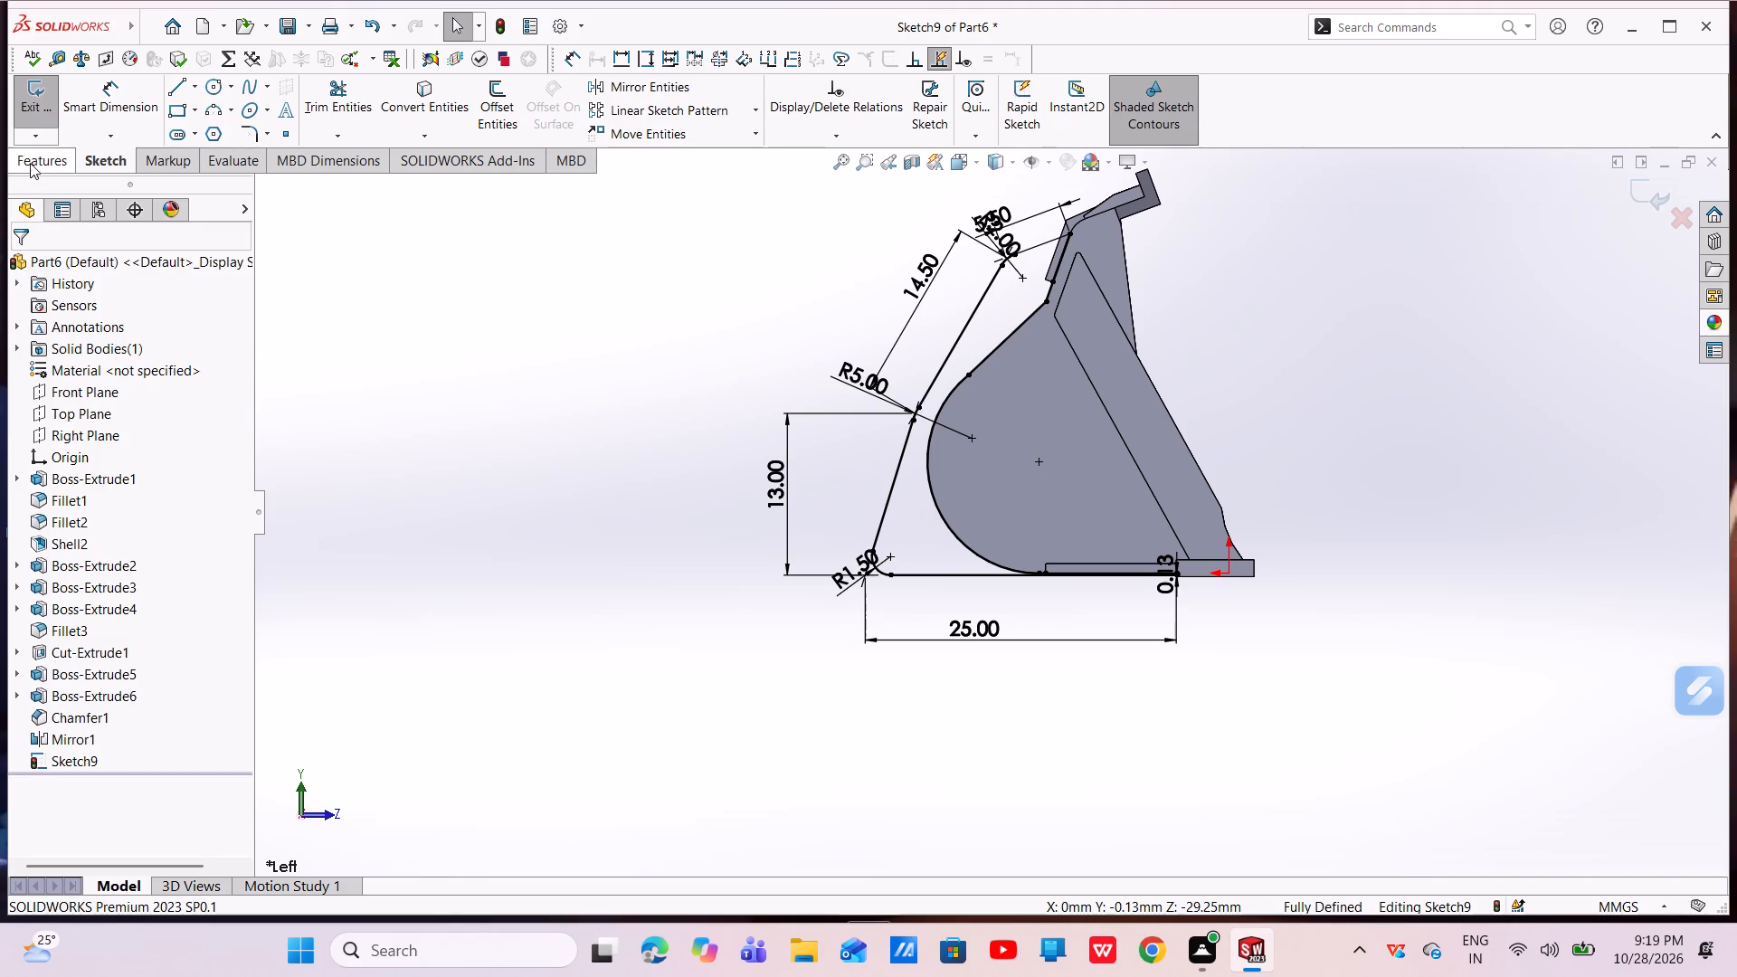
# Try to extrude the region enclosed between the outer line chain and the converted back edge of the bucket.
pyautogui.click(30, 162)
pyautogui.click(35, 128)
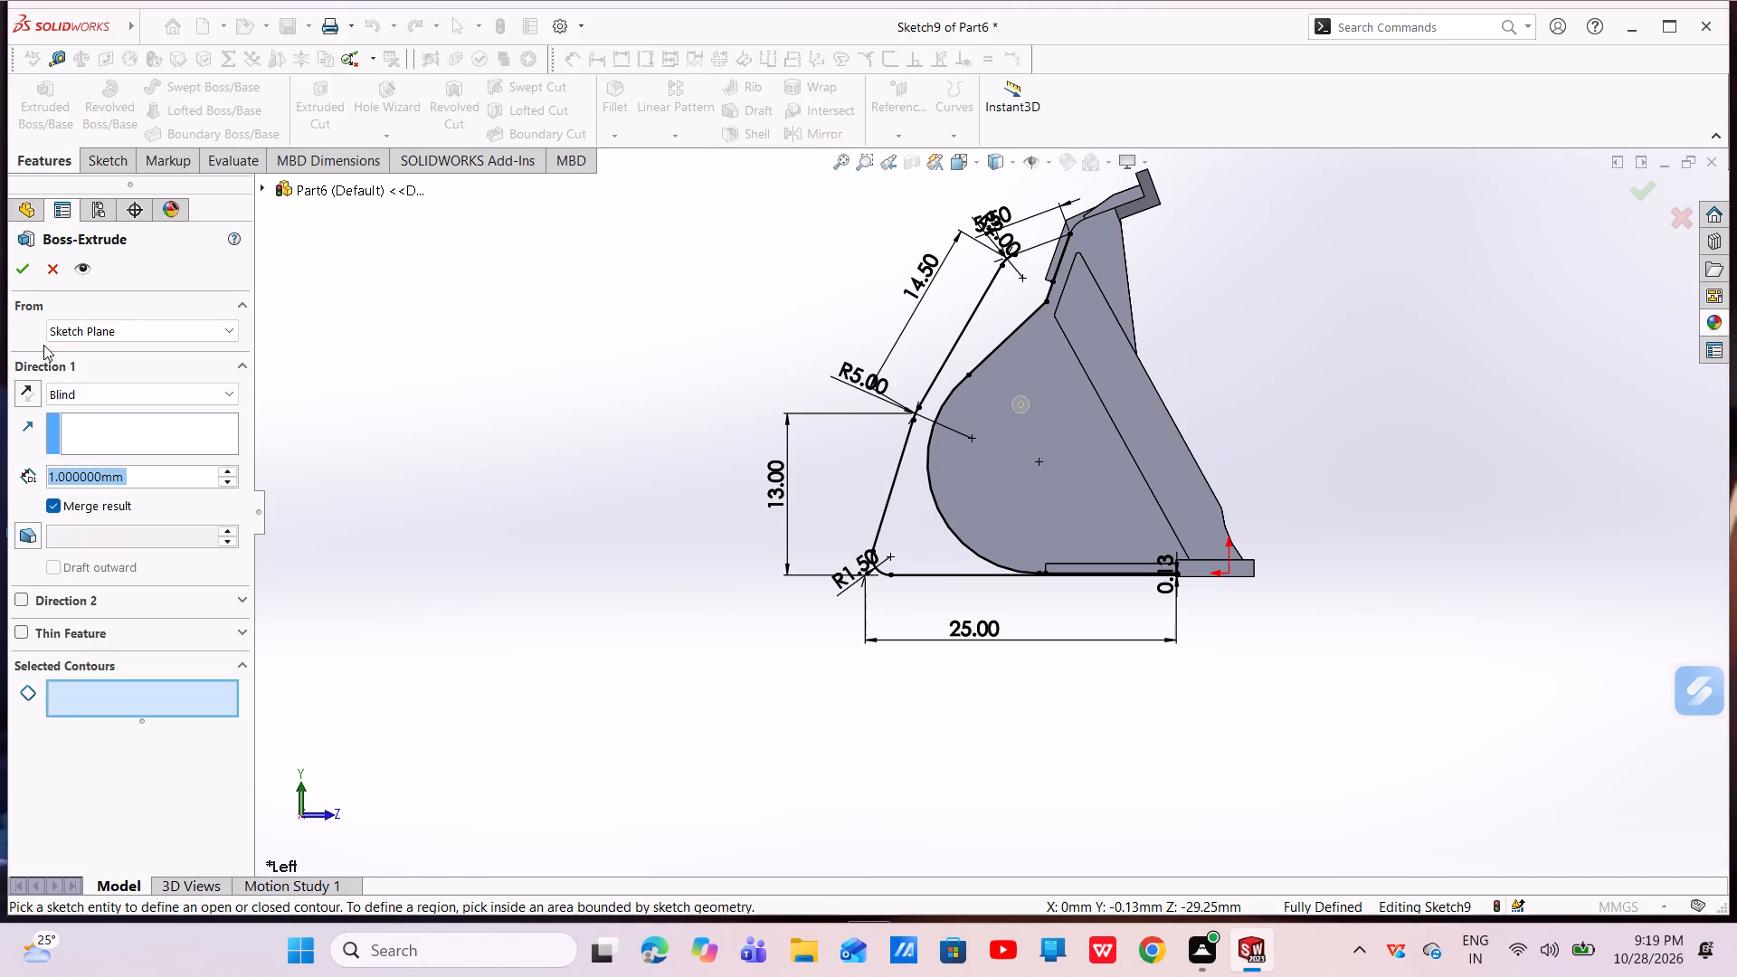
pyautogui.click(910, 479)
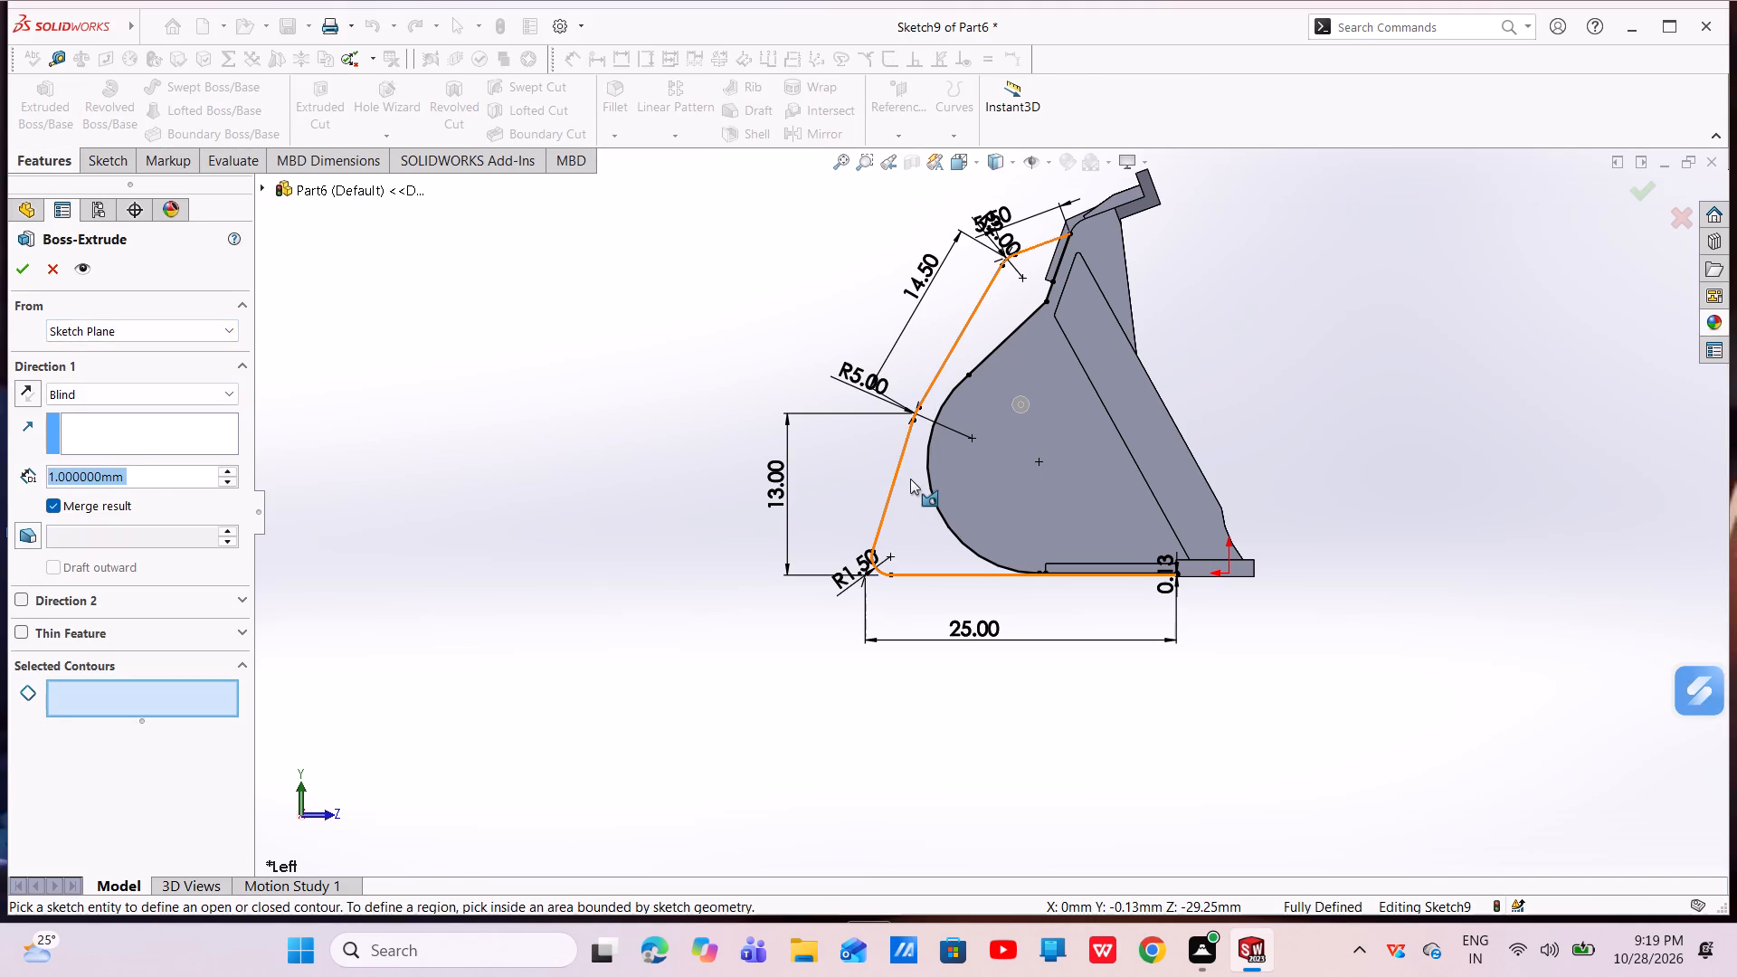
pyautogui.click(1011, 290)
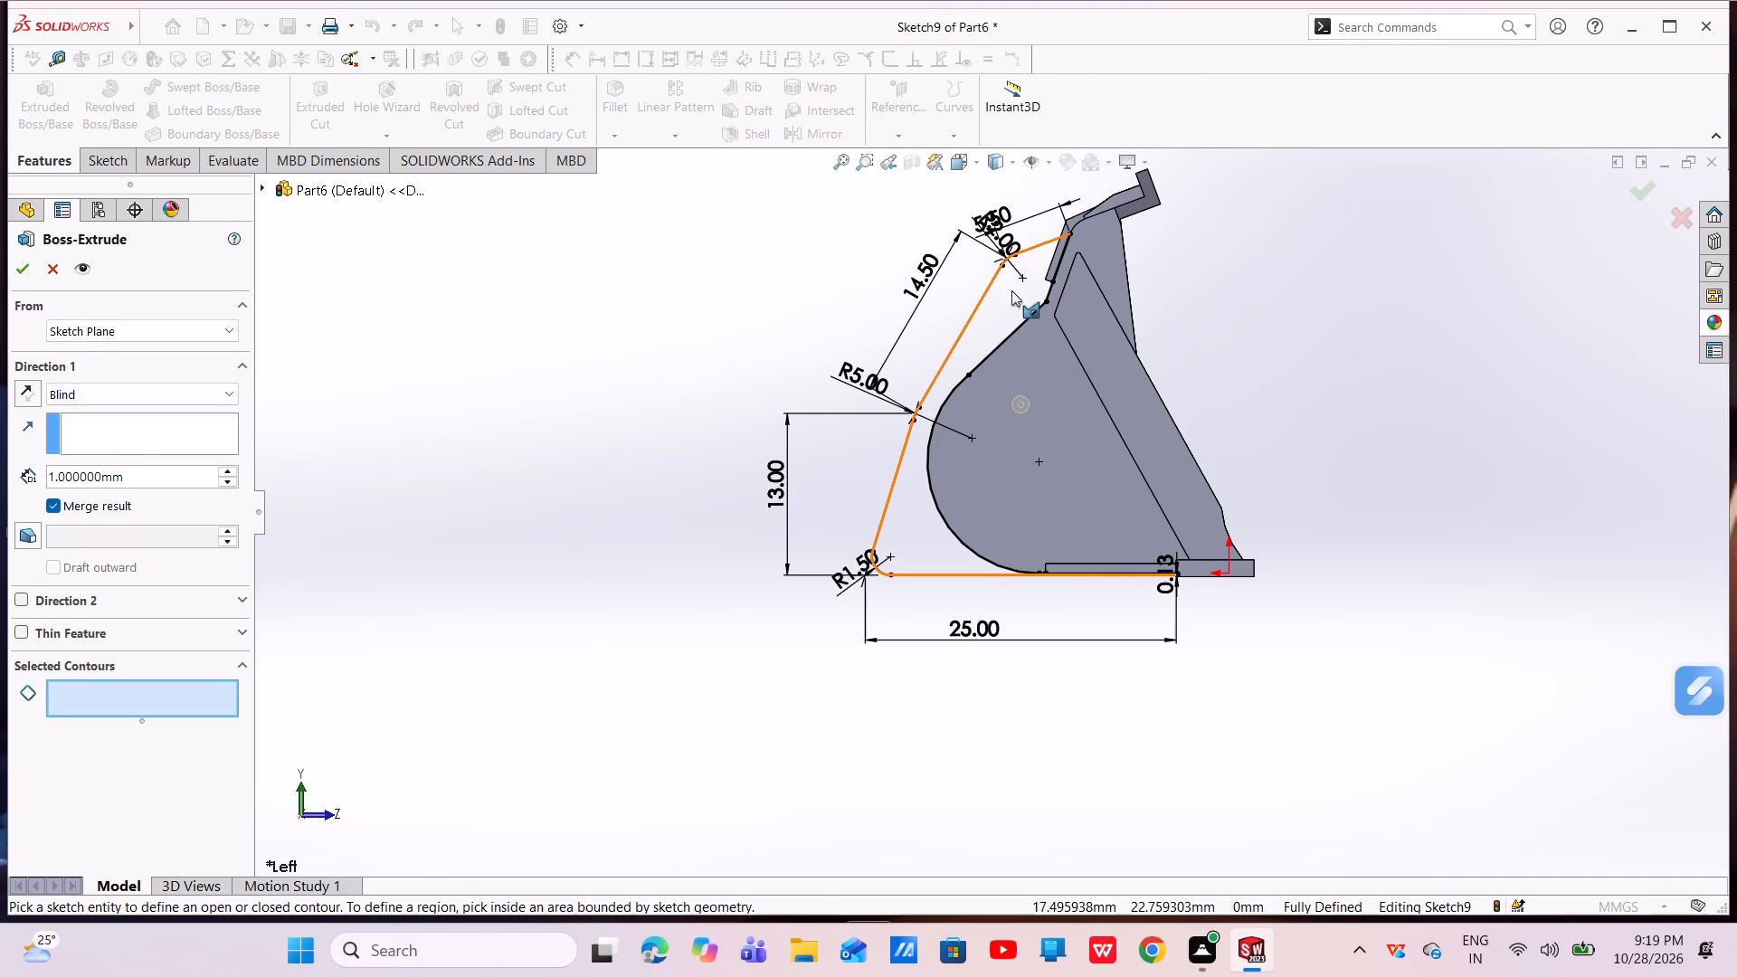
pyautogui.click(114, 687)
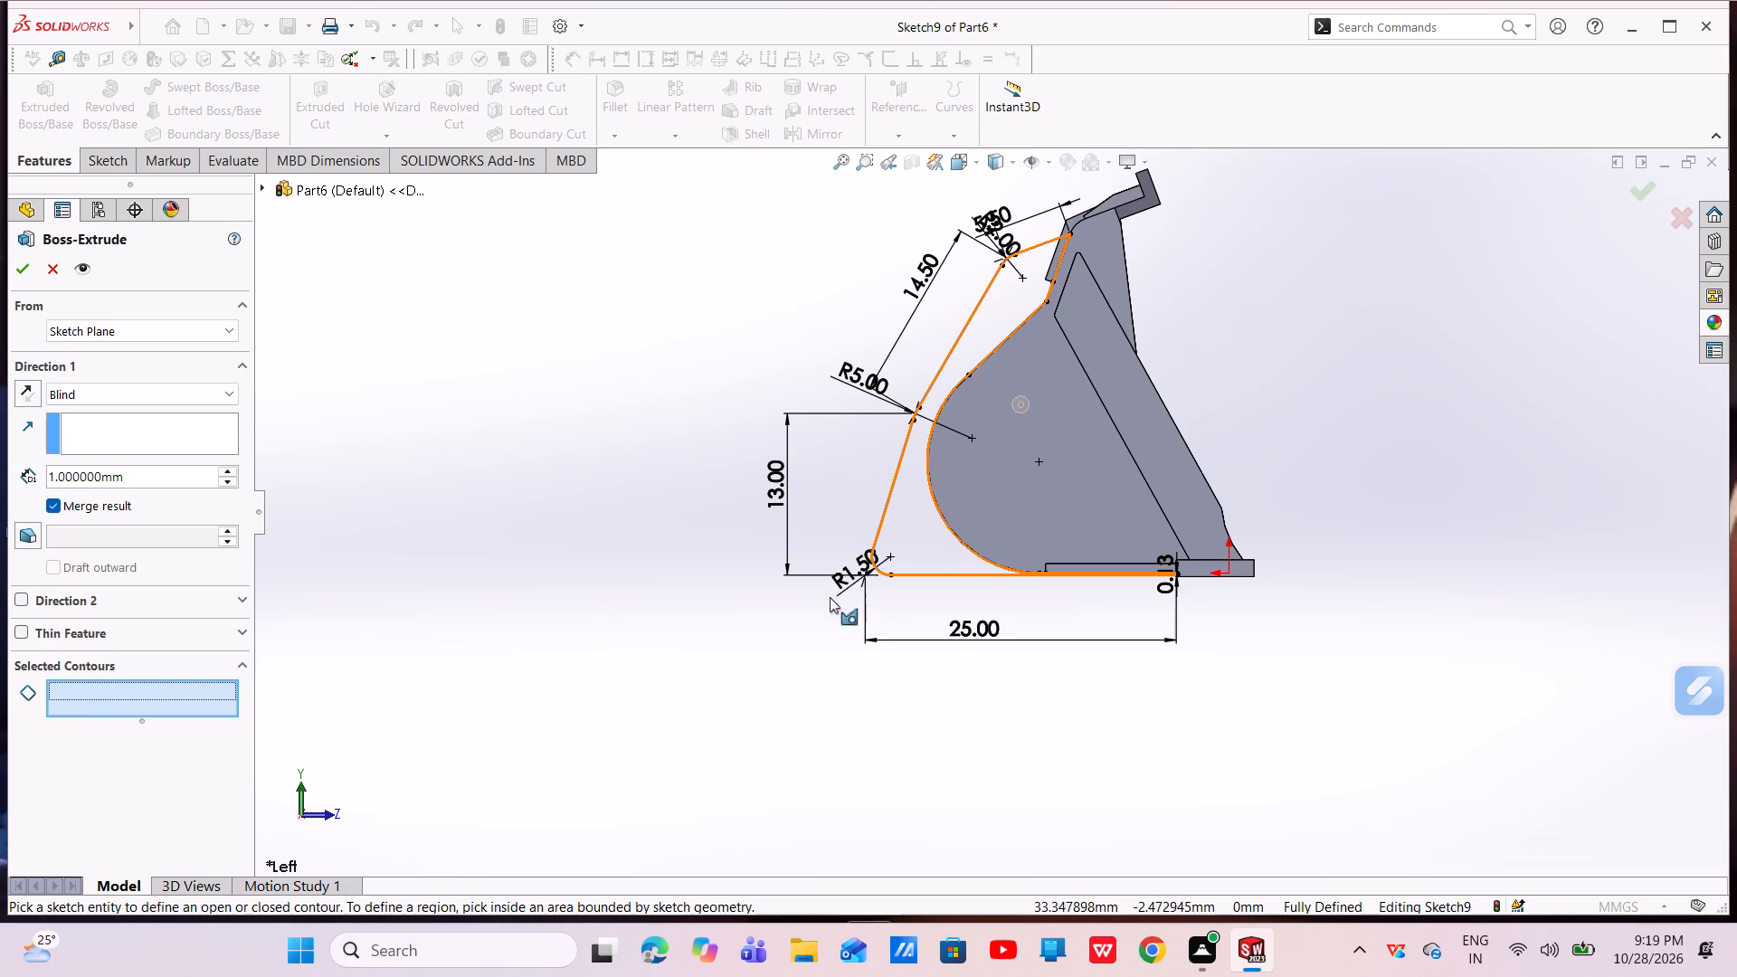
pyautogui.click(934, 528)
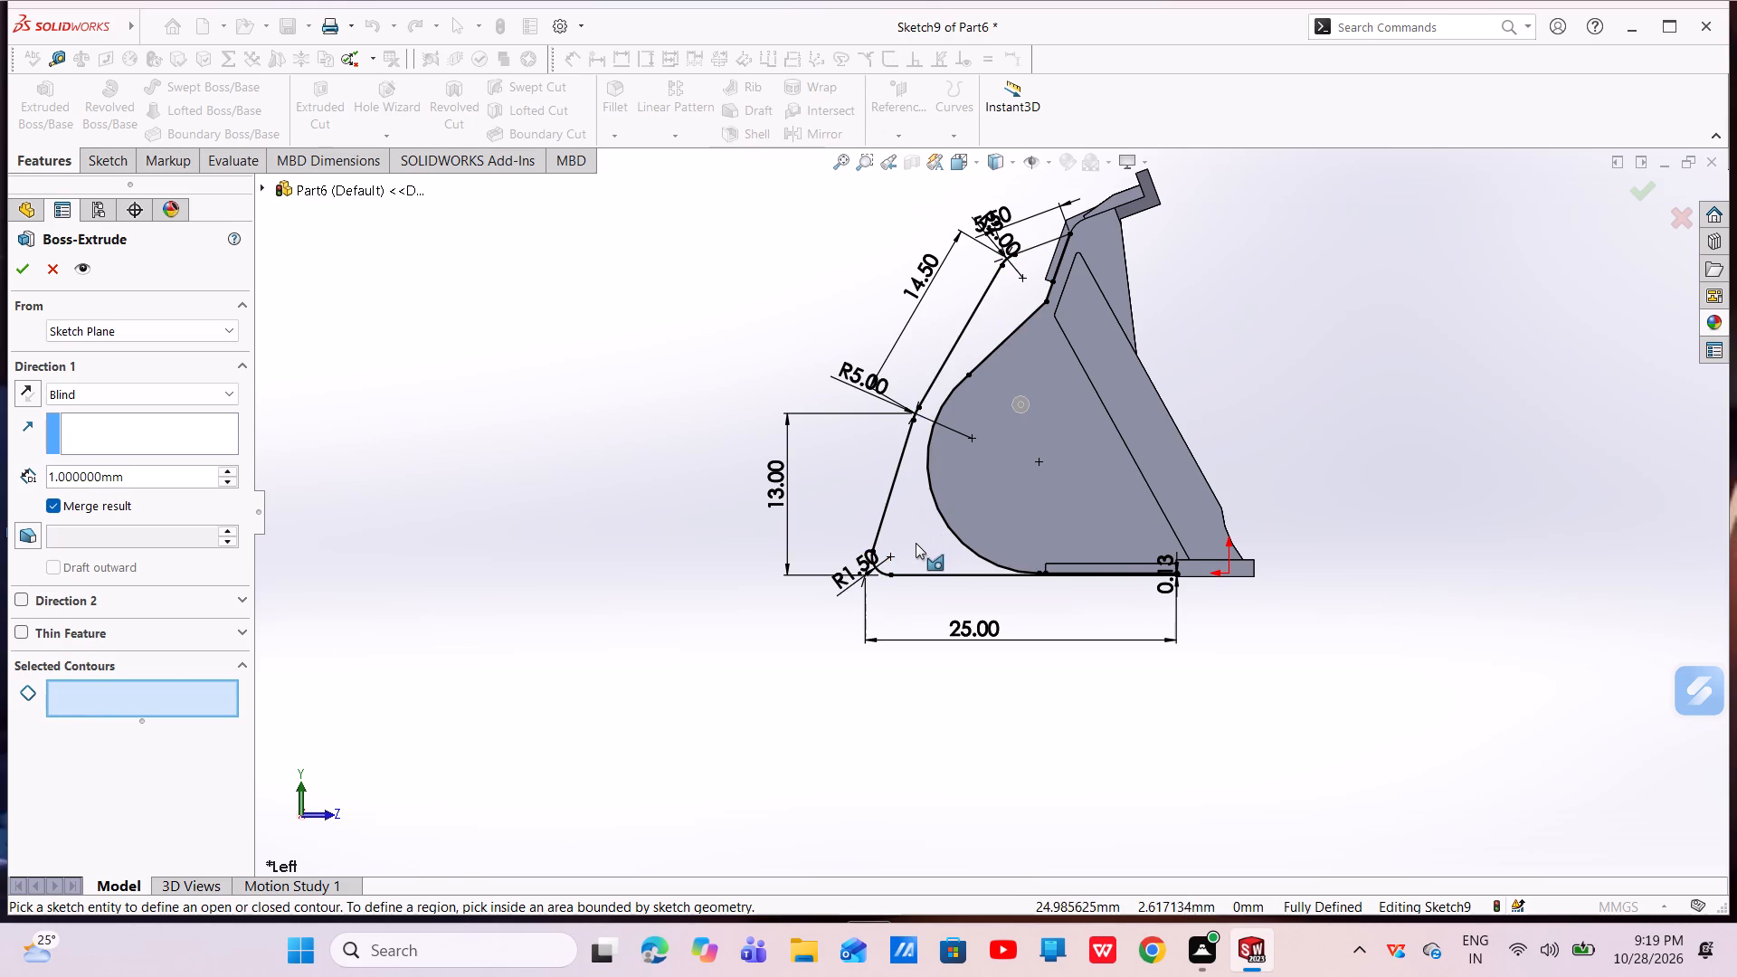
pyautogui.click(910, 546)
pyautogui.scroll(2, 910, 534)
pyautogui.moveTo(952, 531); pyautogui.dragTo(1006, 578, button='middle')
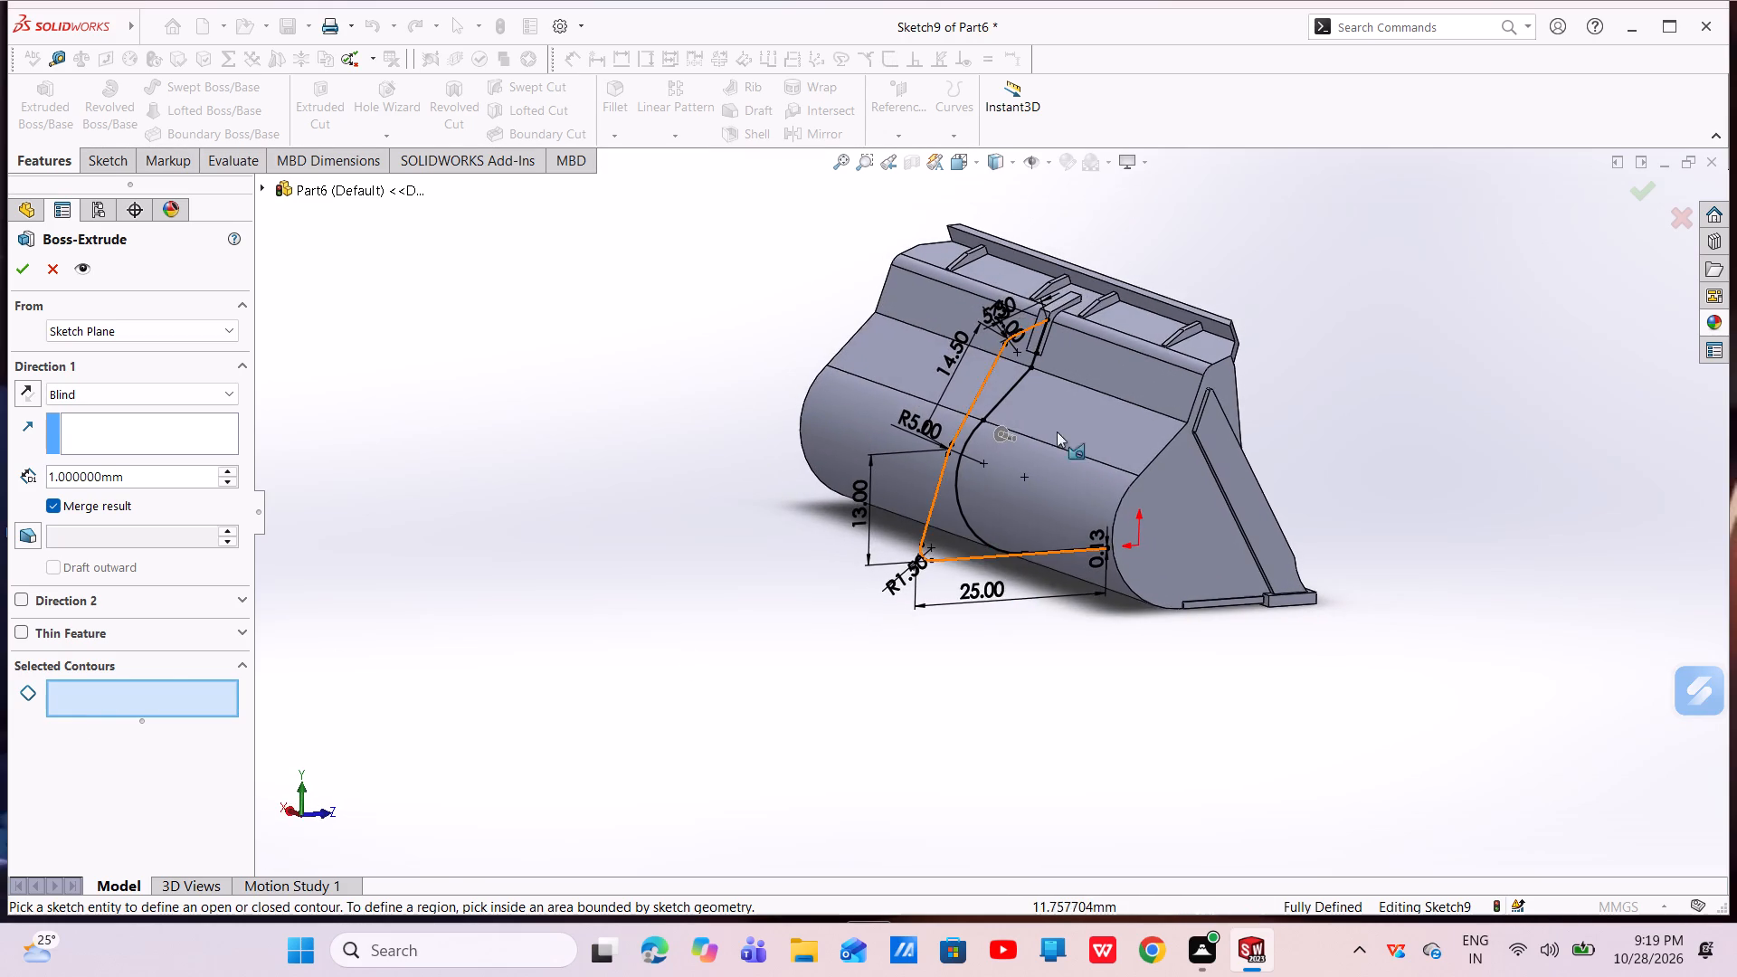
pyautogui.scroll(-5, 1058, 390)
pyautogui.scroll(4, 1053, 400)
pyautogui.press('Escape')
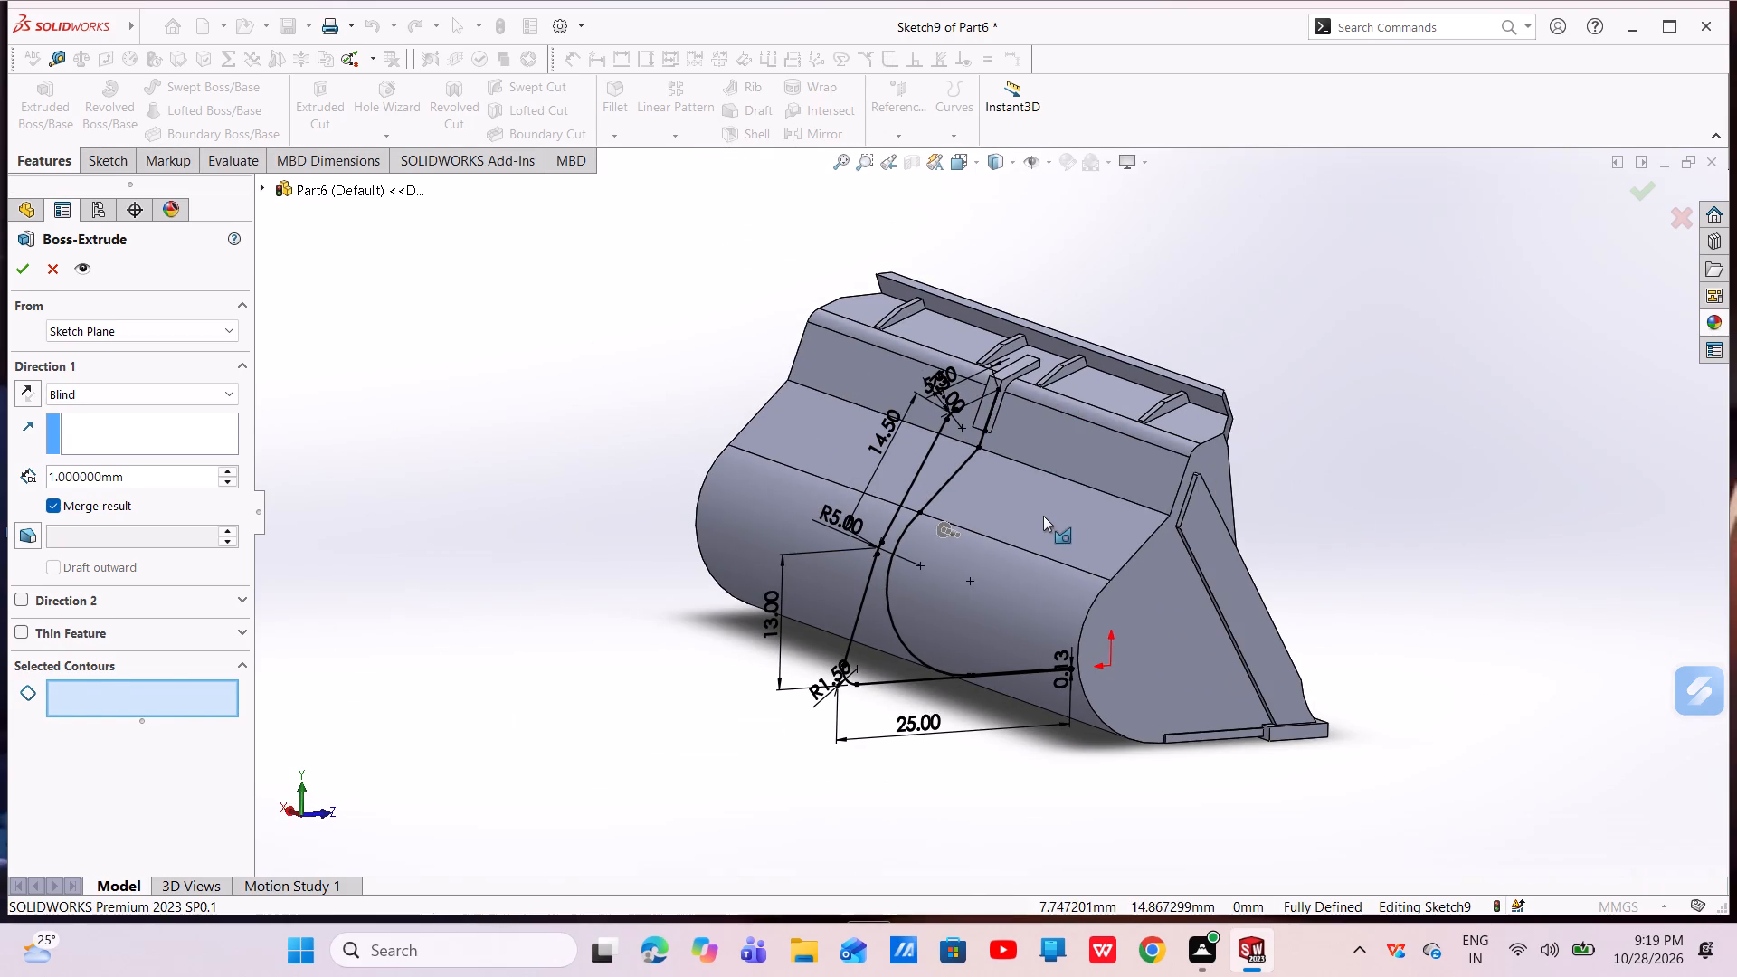
# Examine the rear profile sketch normal to its plane and at an angle, checking its contour against the bucket's back and bottom.
pyautogui.scroll(-2, 1001, 512)
pyautogui.scroll(6, 1001, 512)
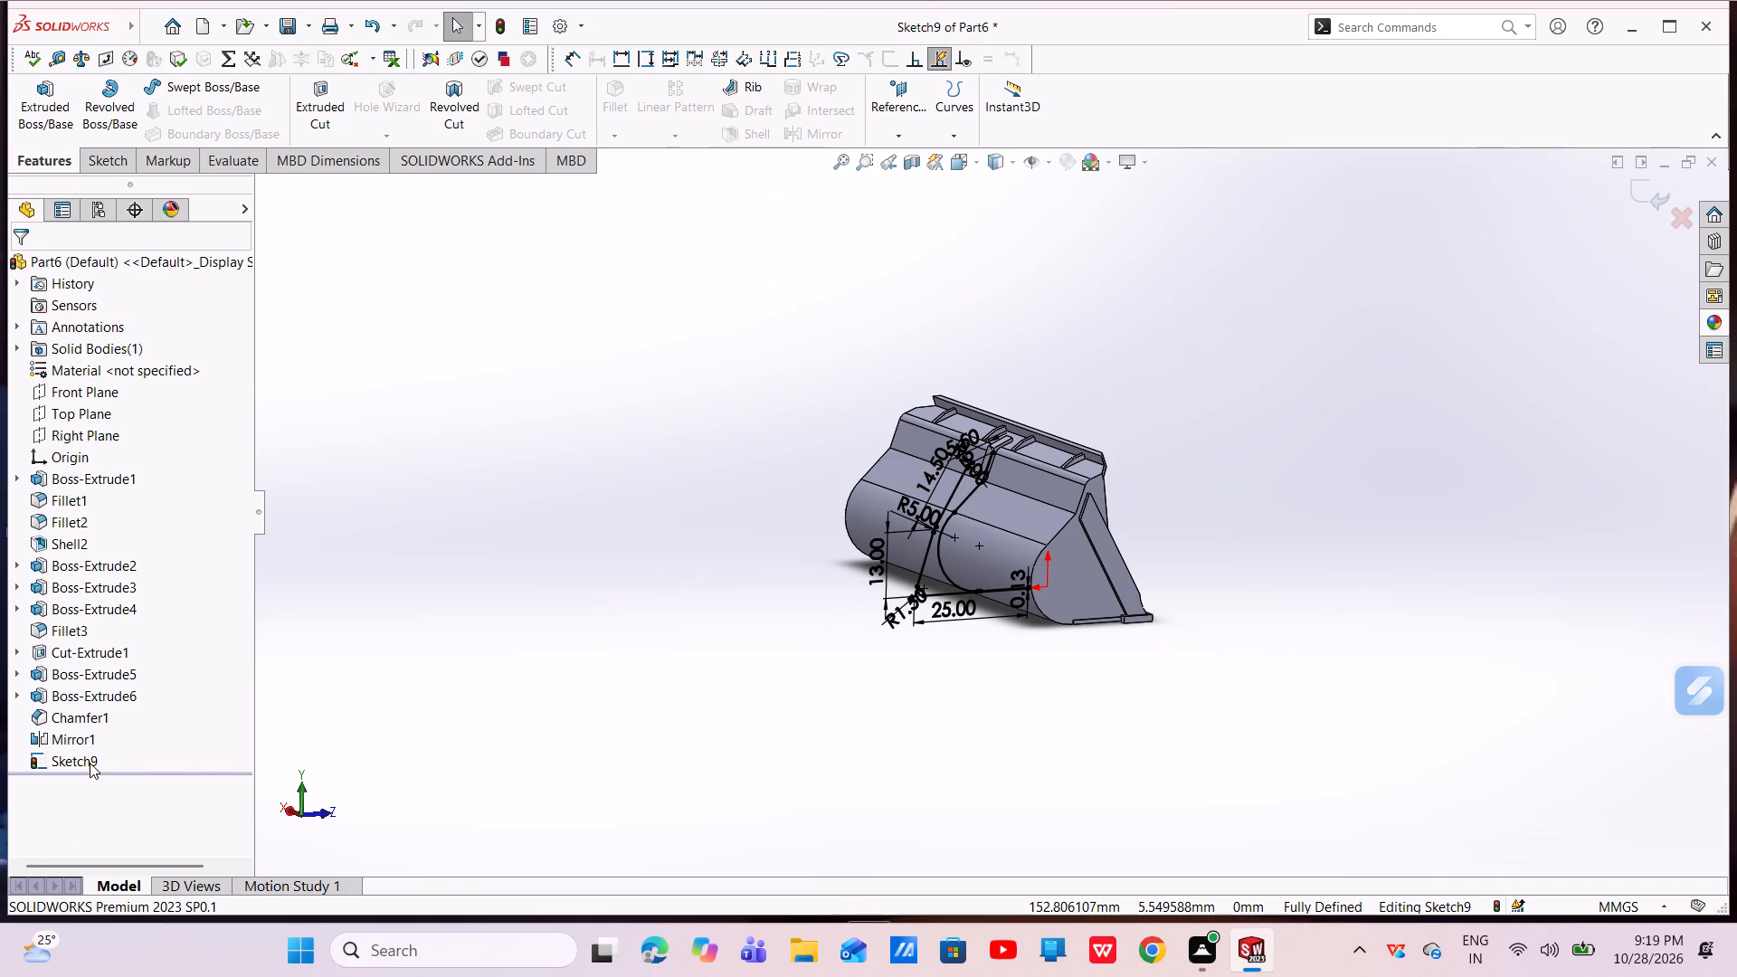
pyautogui.click(90, 763)
pyautogui.click(127, 739)
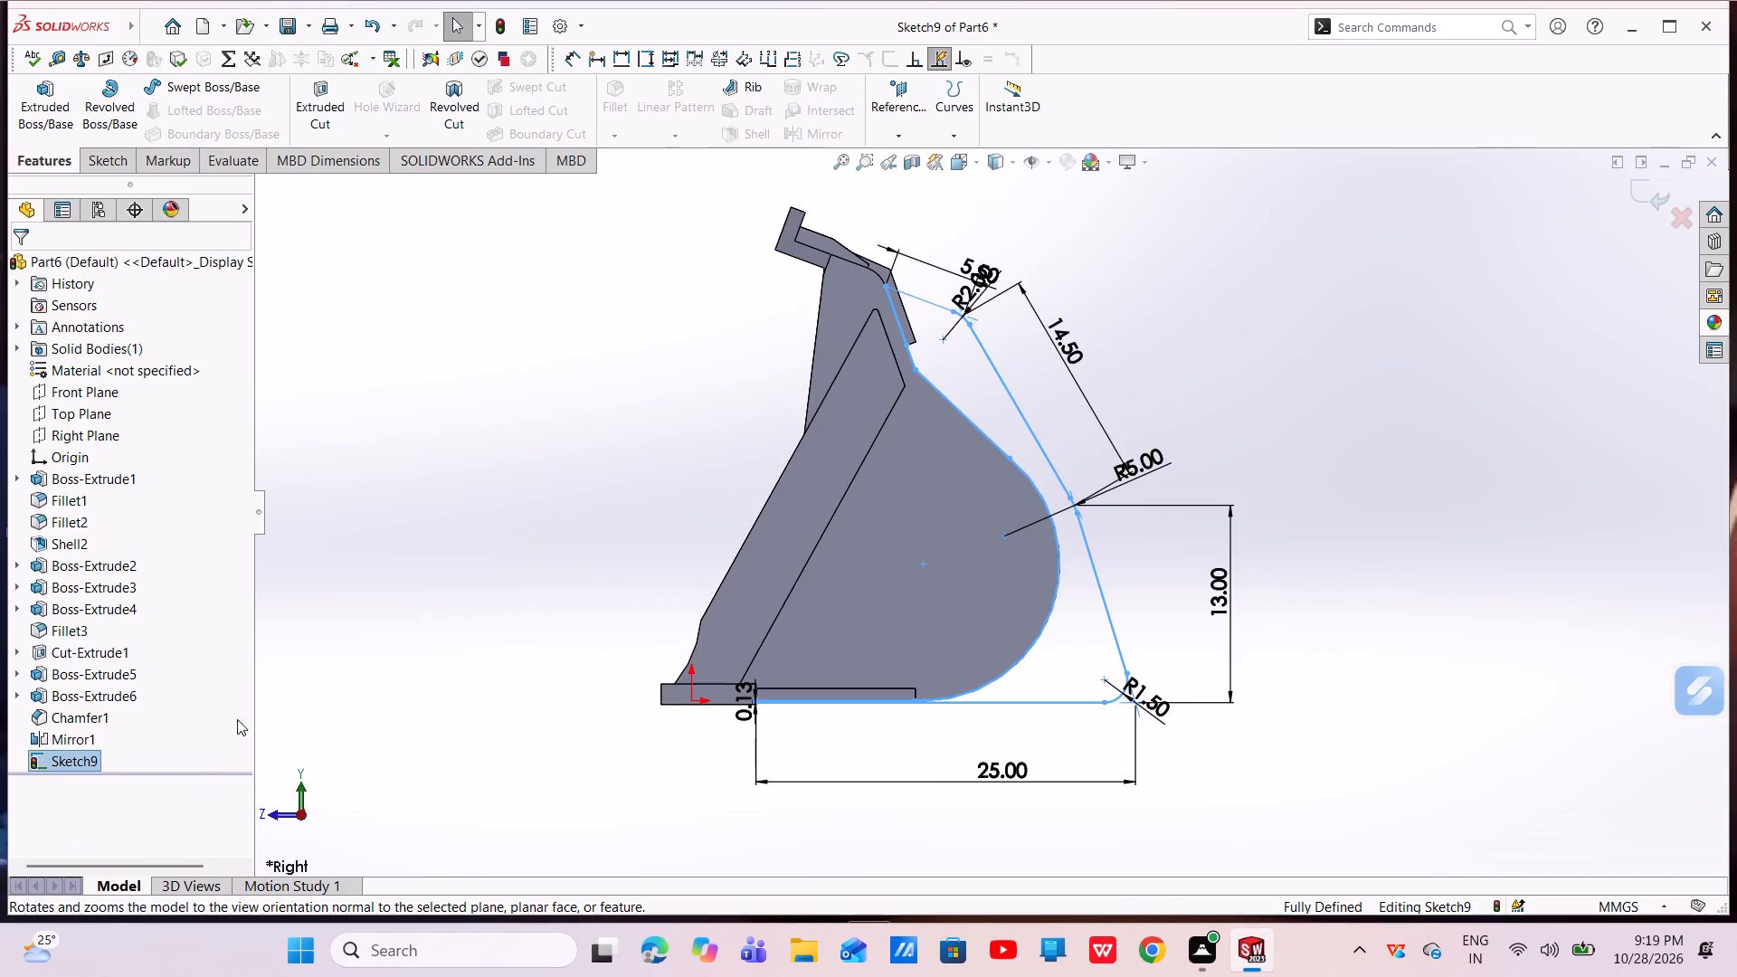
pyautogui.scroll(3, 1006, 631)
pyautogui.moveTo(996, 622); pyautogui.dragTo(939, 610, button='middle')
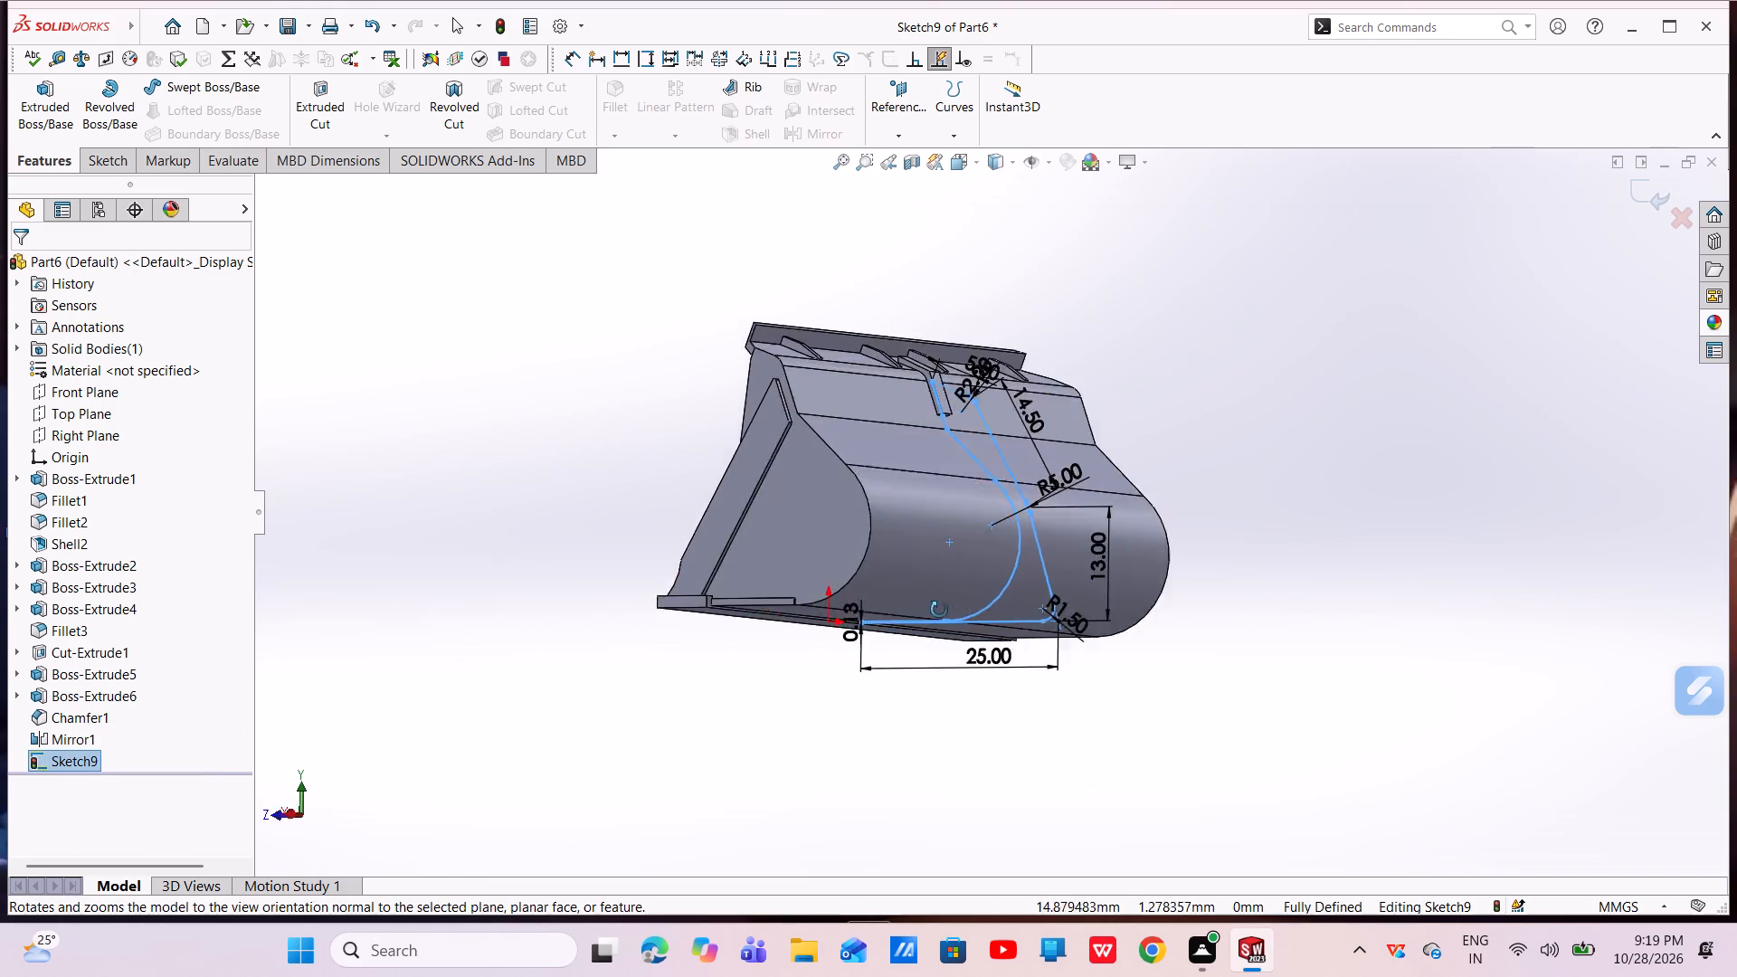
pyautogui.moveTo(939, 610); pyautogui.dragTo(642, 621, button='middle')
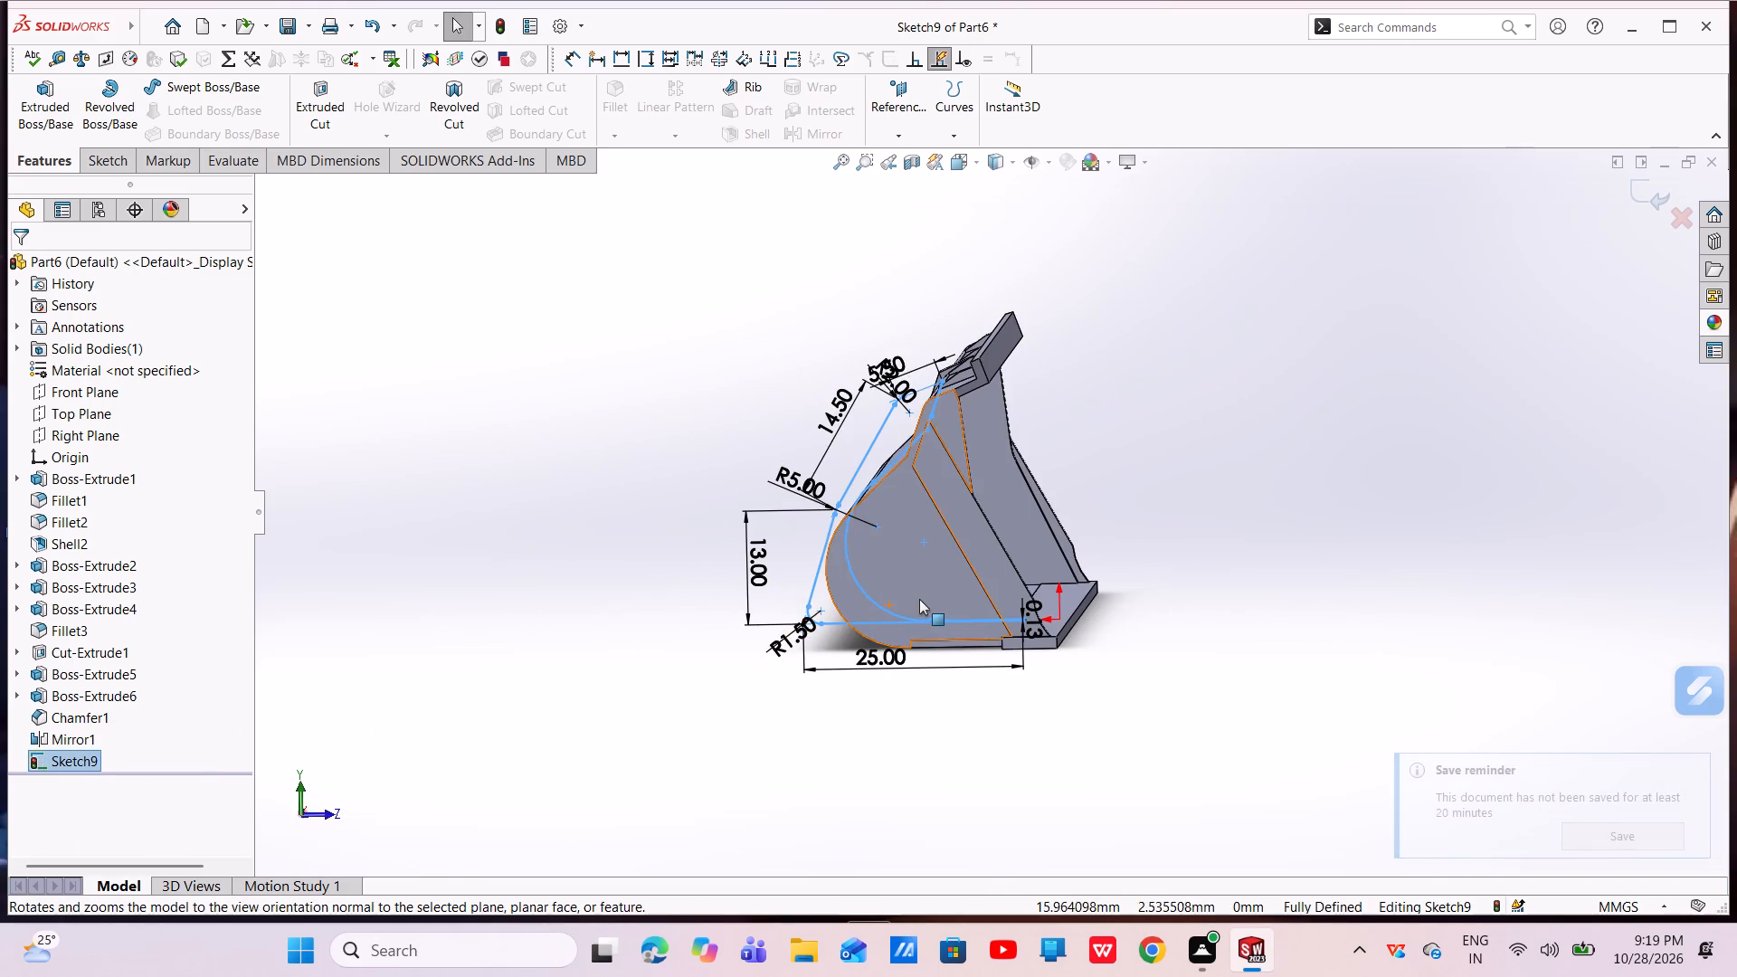
pyautogui.scroll(-4, 927, 599)
pyautogui.scroll(-5, 1139, 625)
pyautogui.scroll(5, 1019, 629)
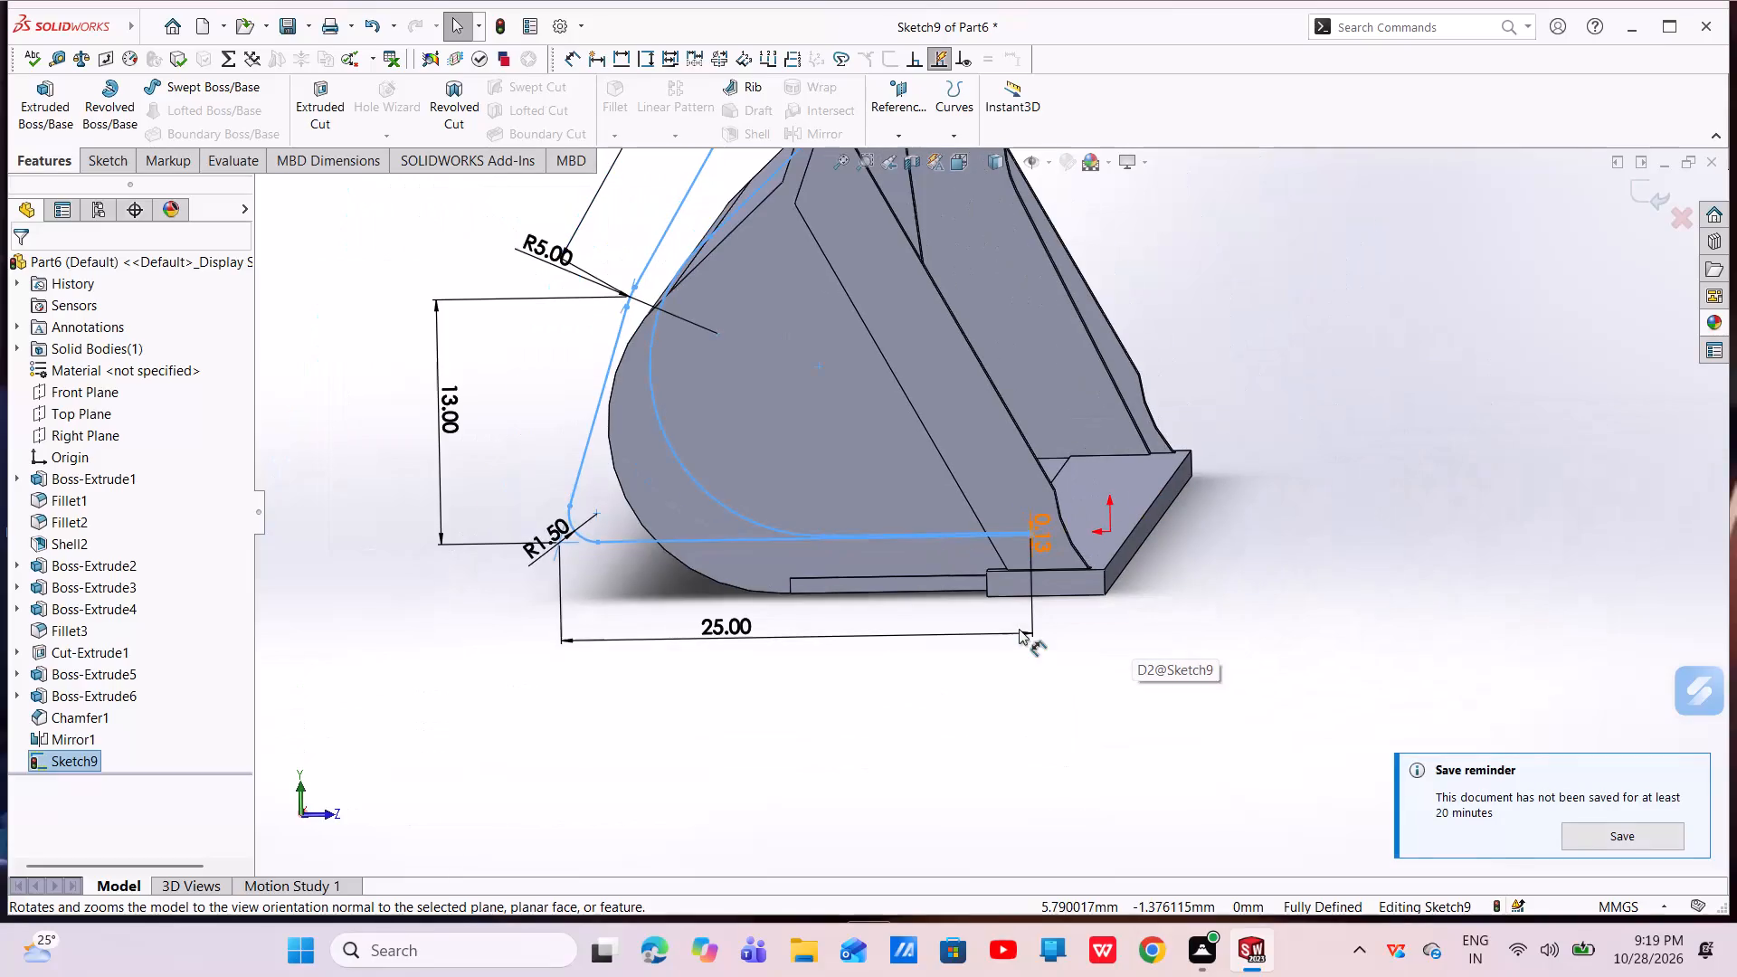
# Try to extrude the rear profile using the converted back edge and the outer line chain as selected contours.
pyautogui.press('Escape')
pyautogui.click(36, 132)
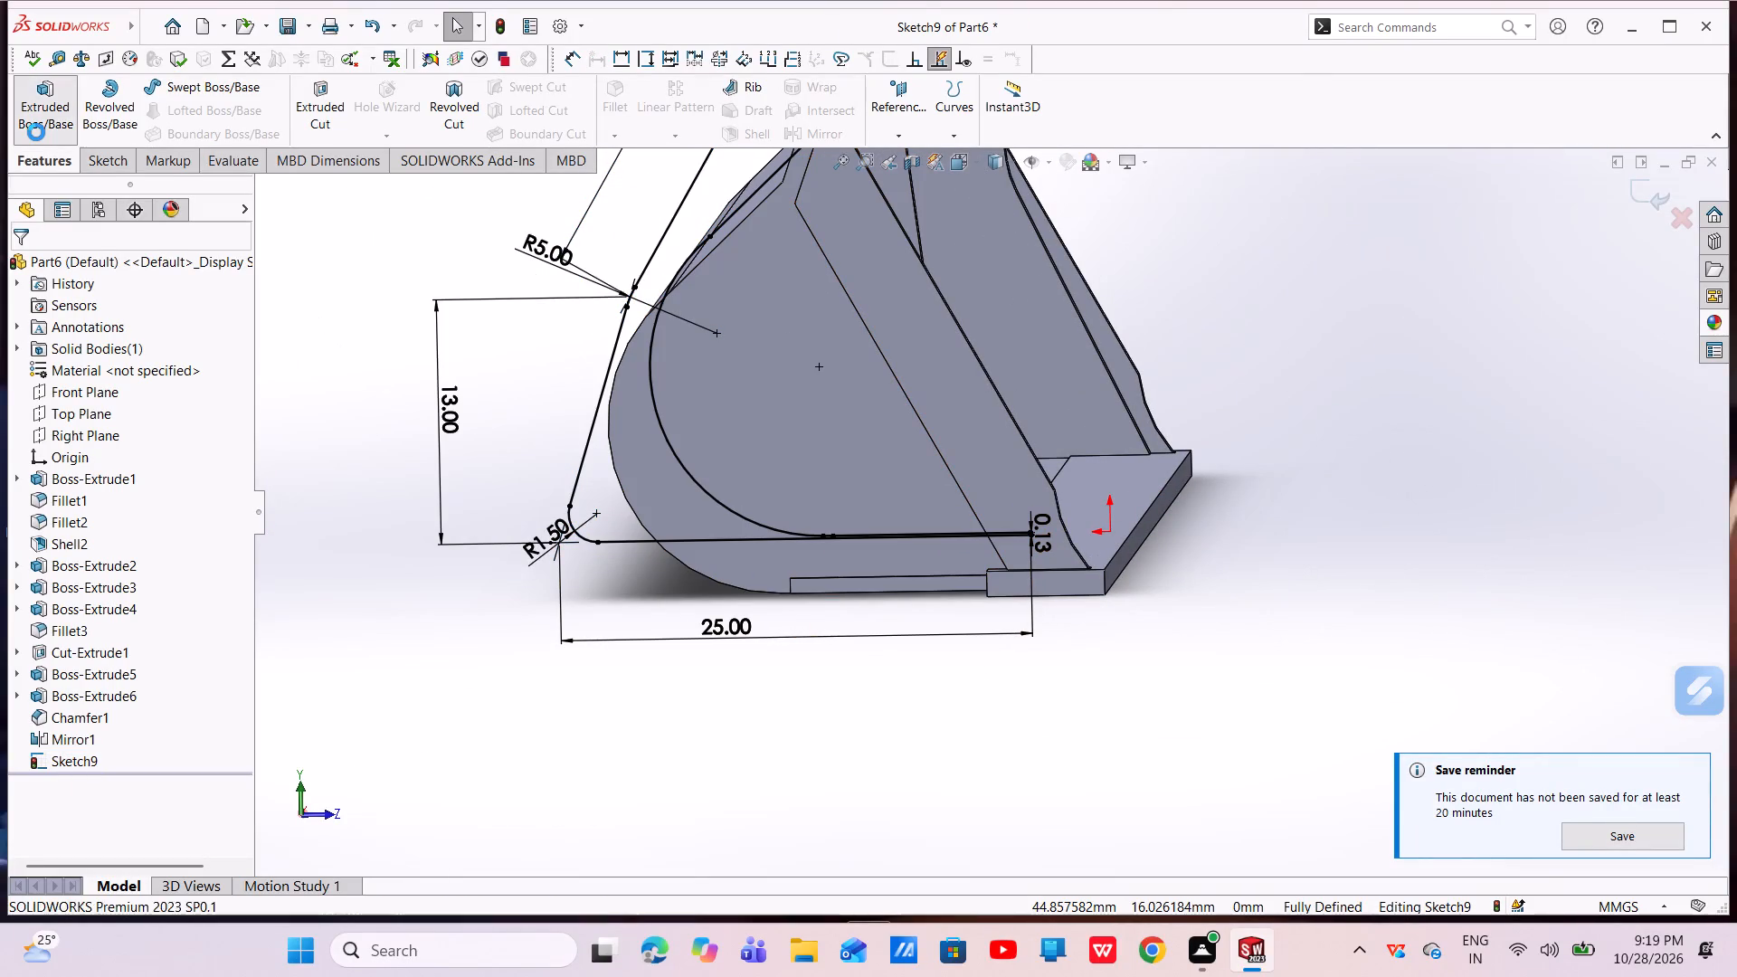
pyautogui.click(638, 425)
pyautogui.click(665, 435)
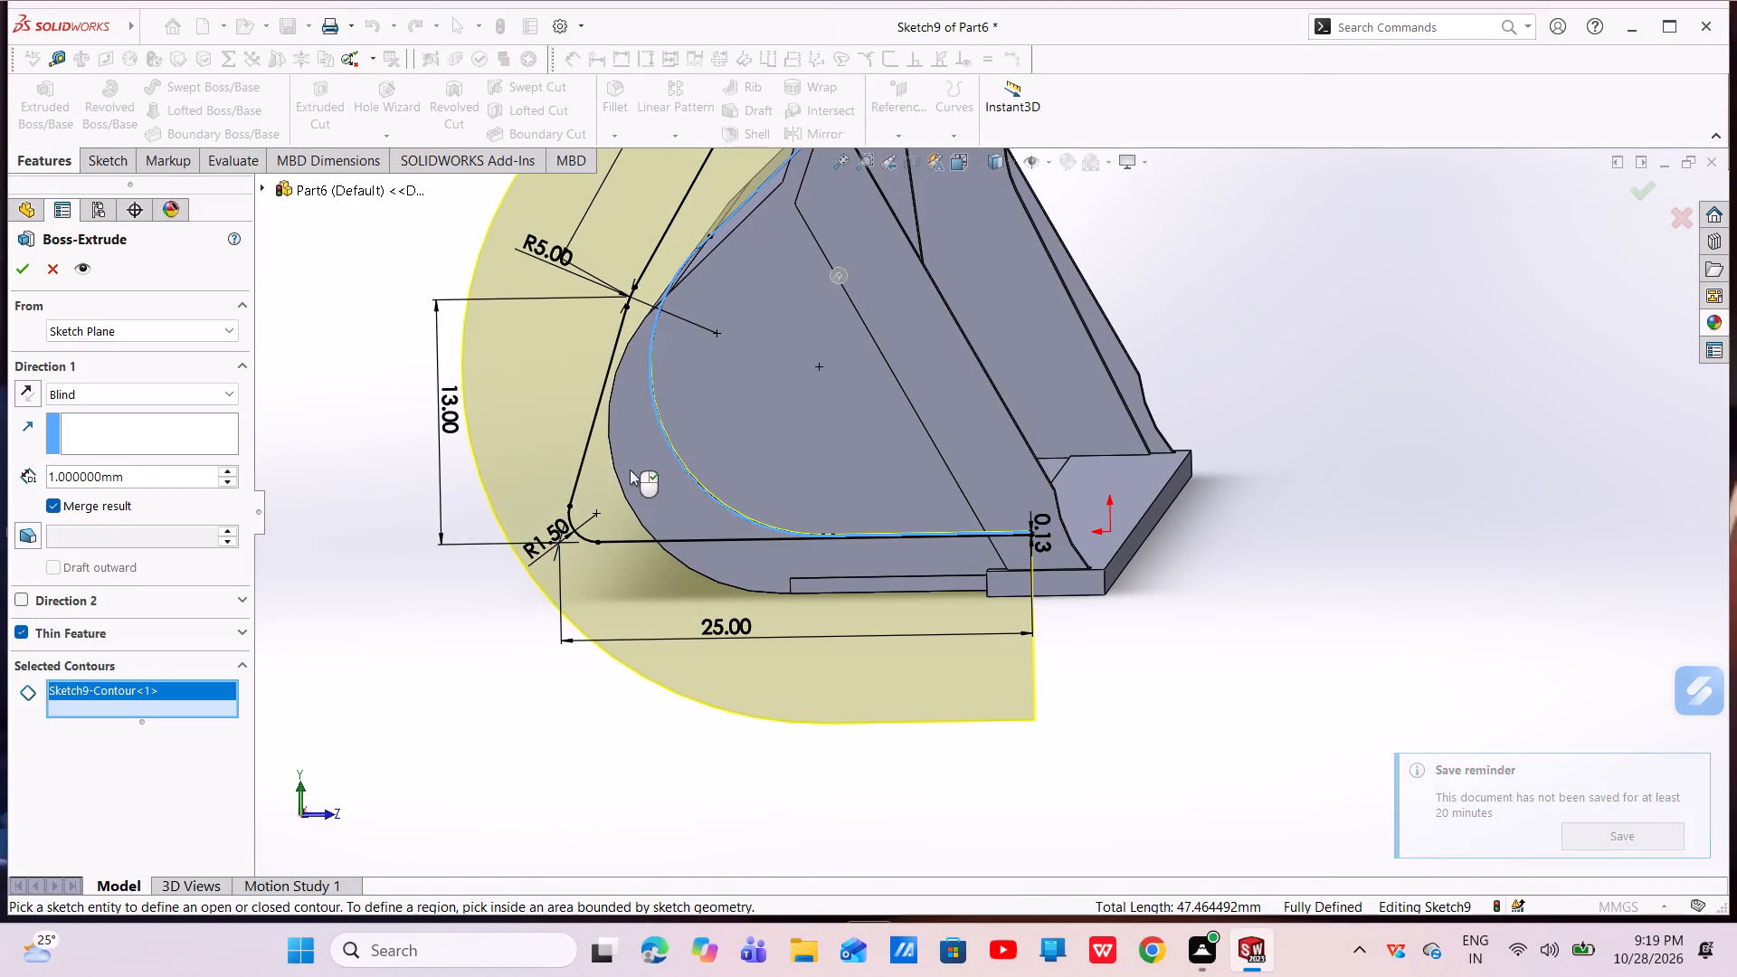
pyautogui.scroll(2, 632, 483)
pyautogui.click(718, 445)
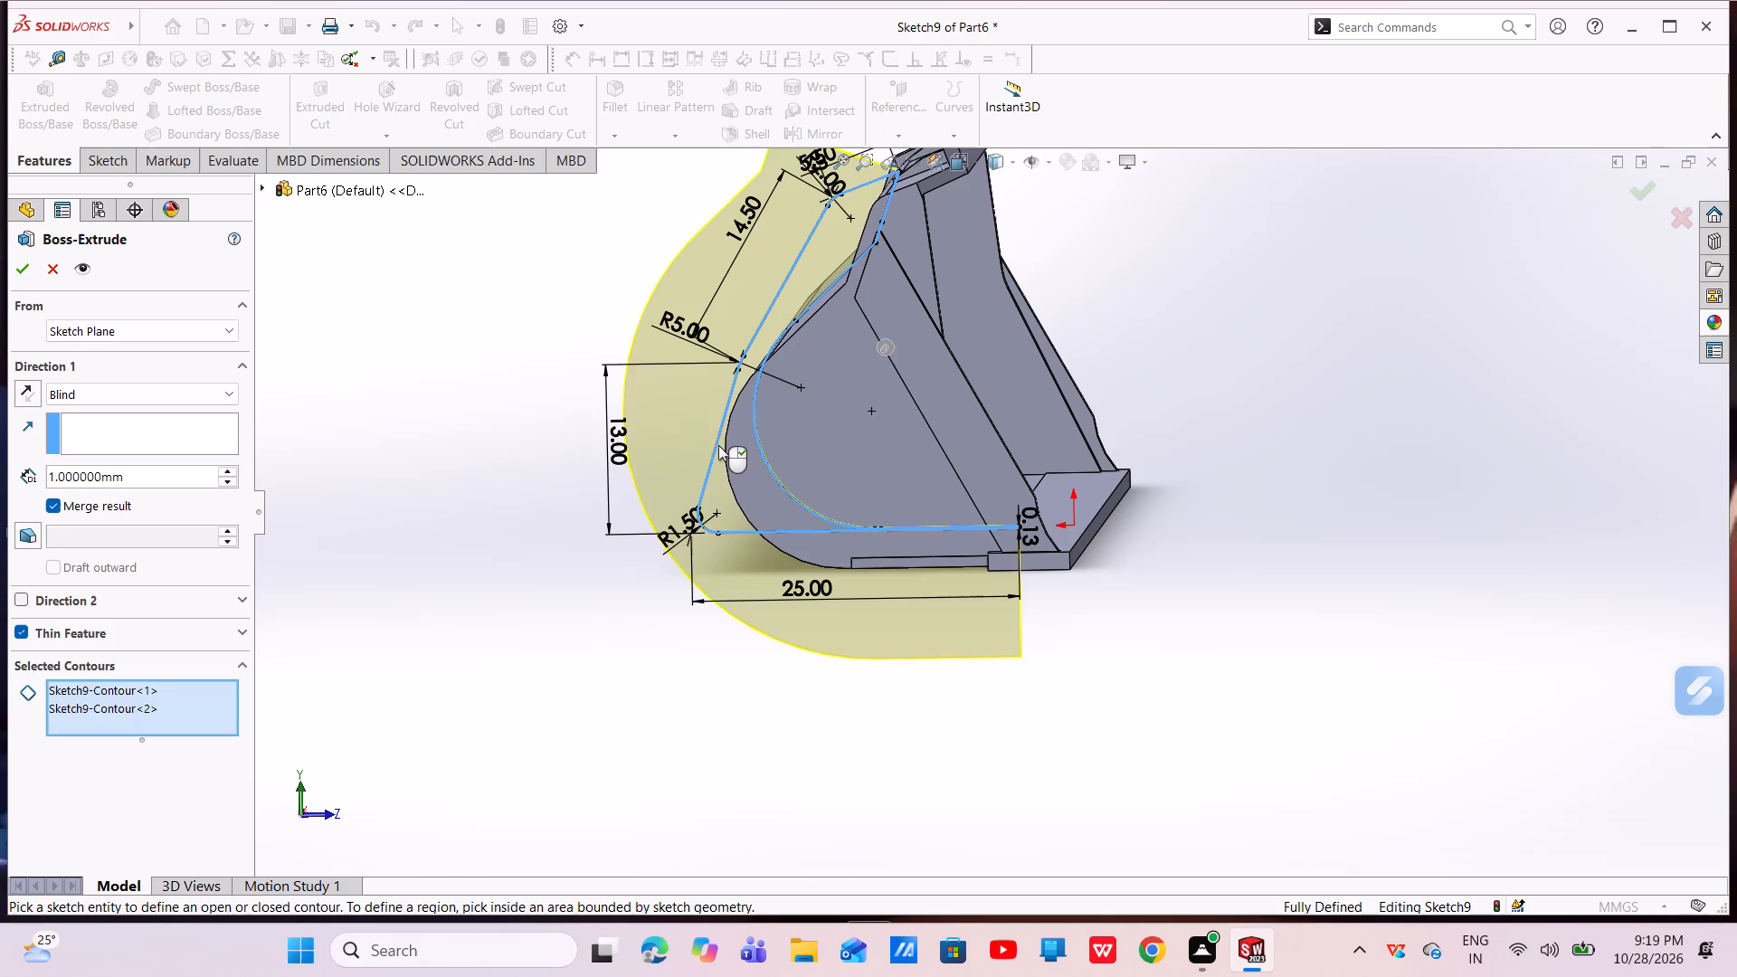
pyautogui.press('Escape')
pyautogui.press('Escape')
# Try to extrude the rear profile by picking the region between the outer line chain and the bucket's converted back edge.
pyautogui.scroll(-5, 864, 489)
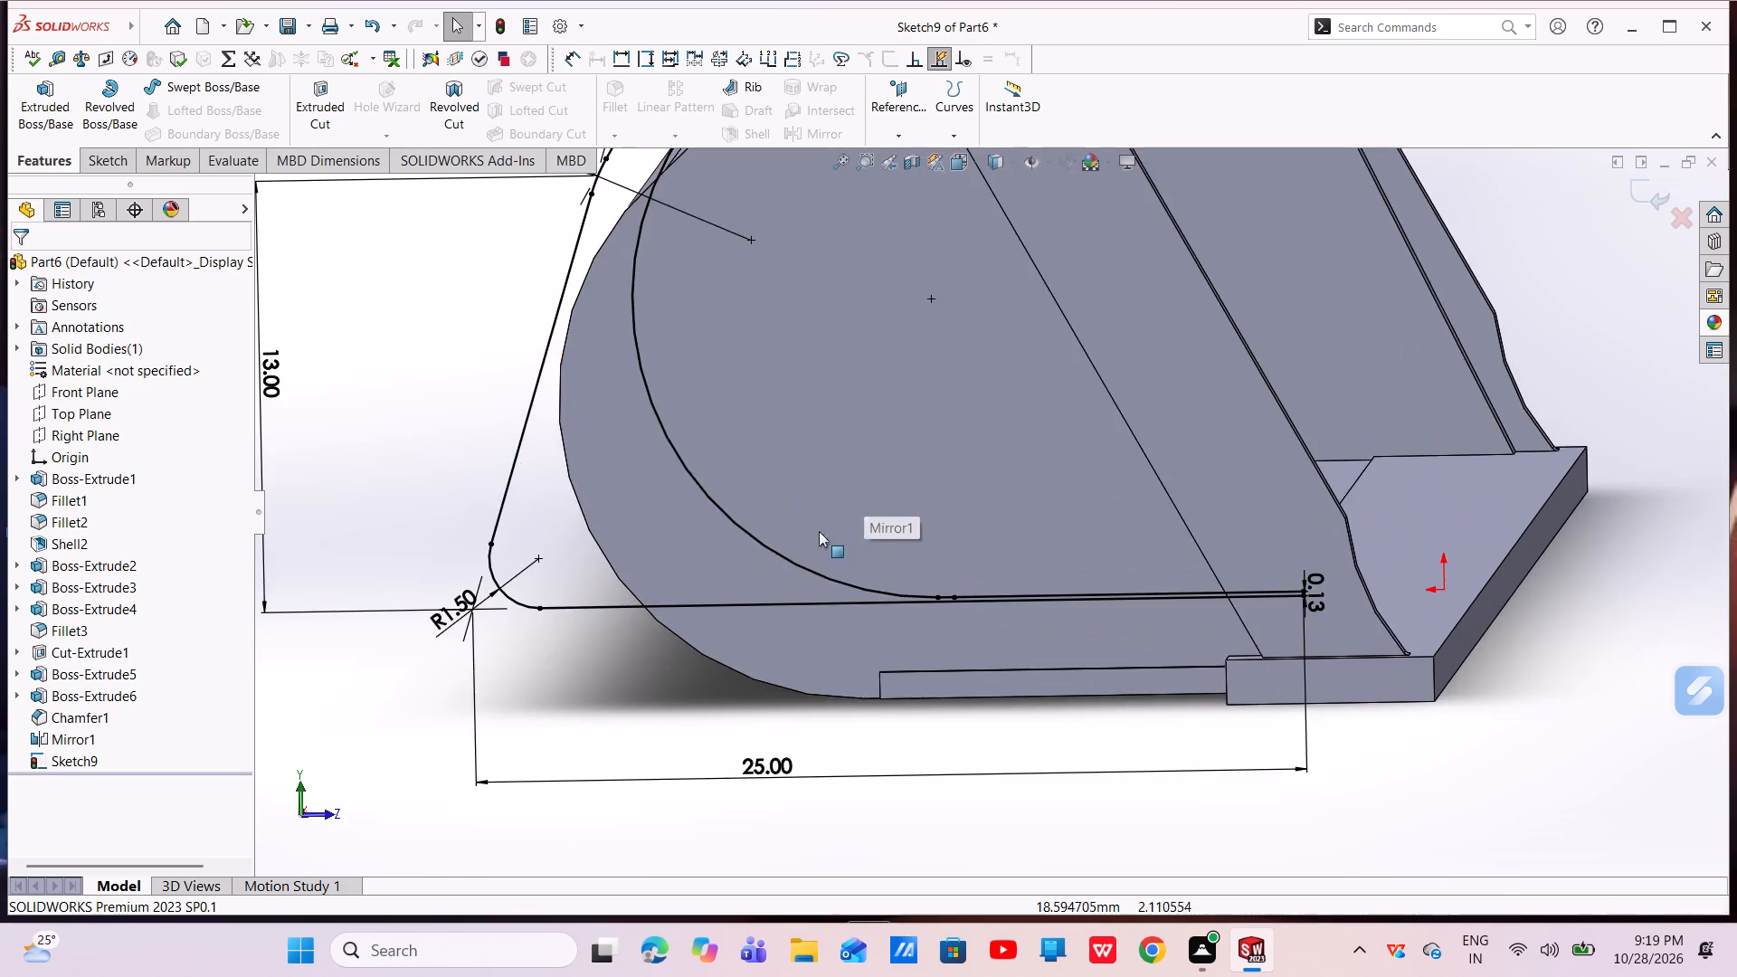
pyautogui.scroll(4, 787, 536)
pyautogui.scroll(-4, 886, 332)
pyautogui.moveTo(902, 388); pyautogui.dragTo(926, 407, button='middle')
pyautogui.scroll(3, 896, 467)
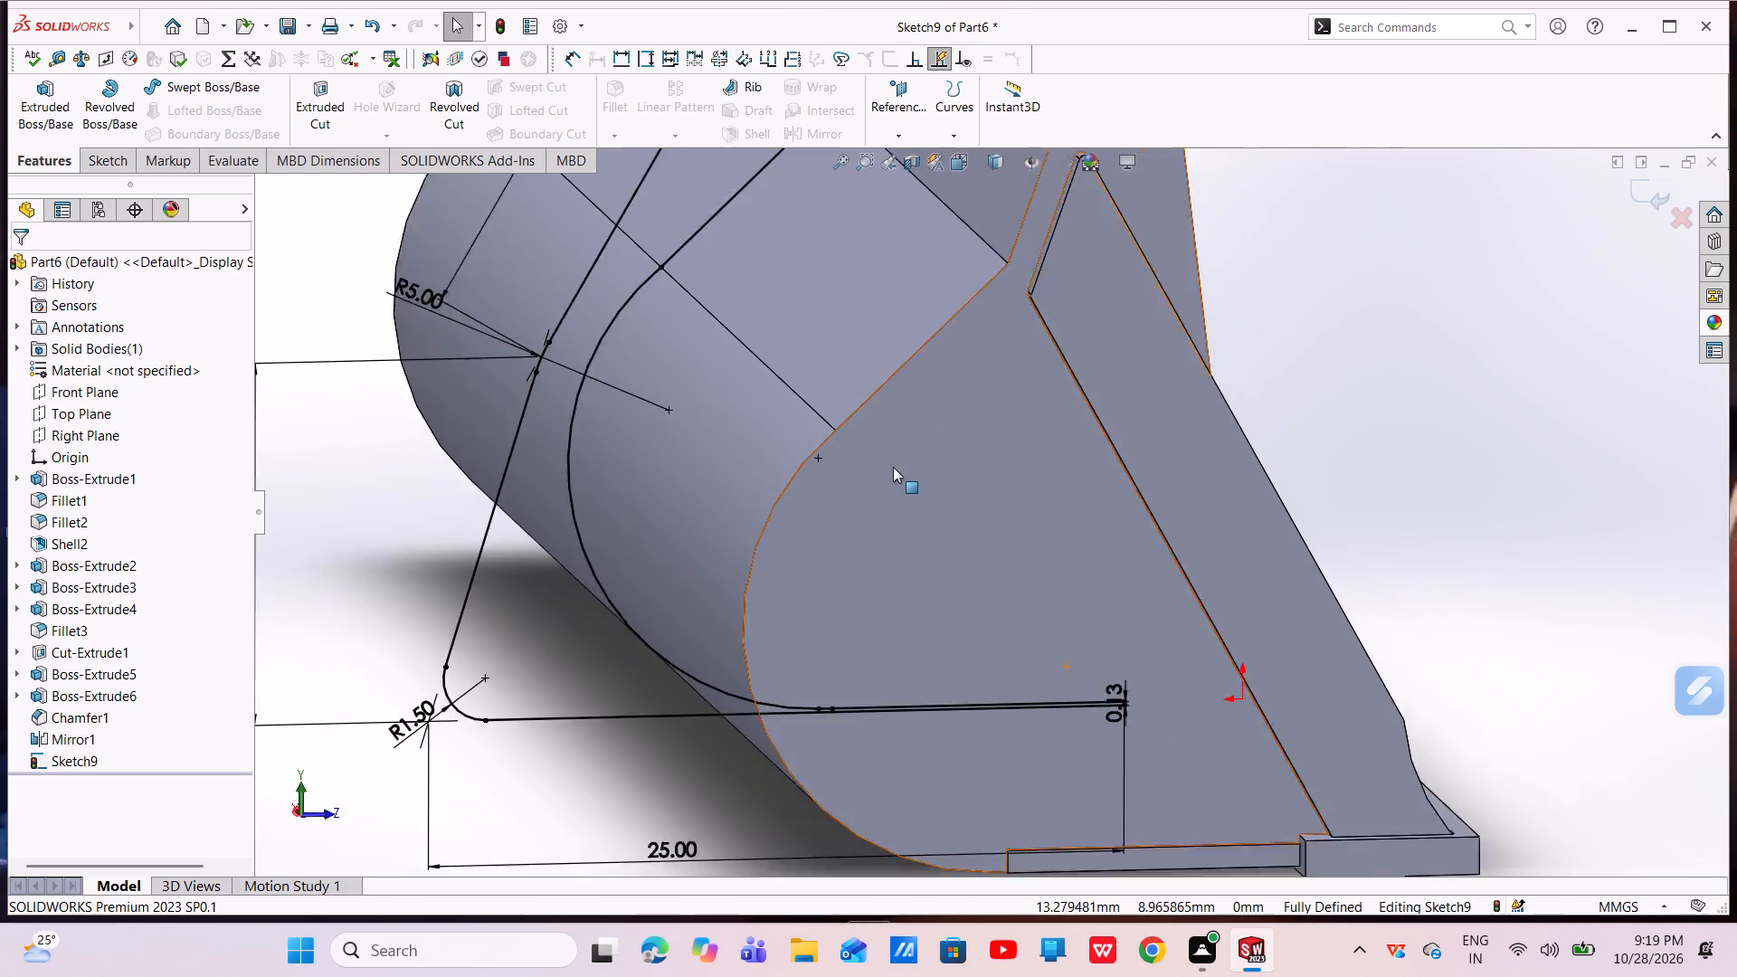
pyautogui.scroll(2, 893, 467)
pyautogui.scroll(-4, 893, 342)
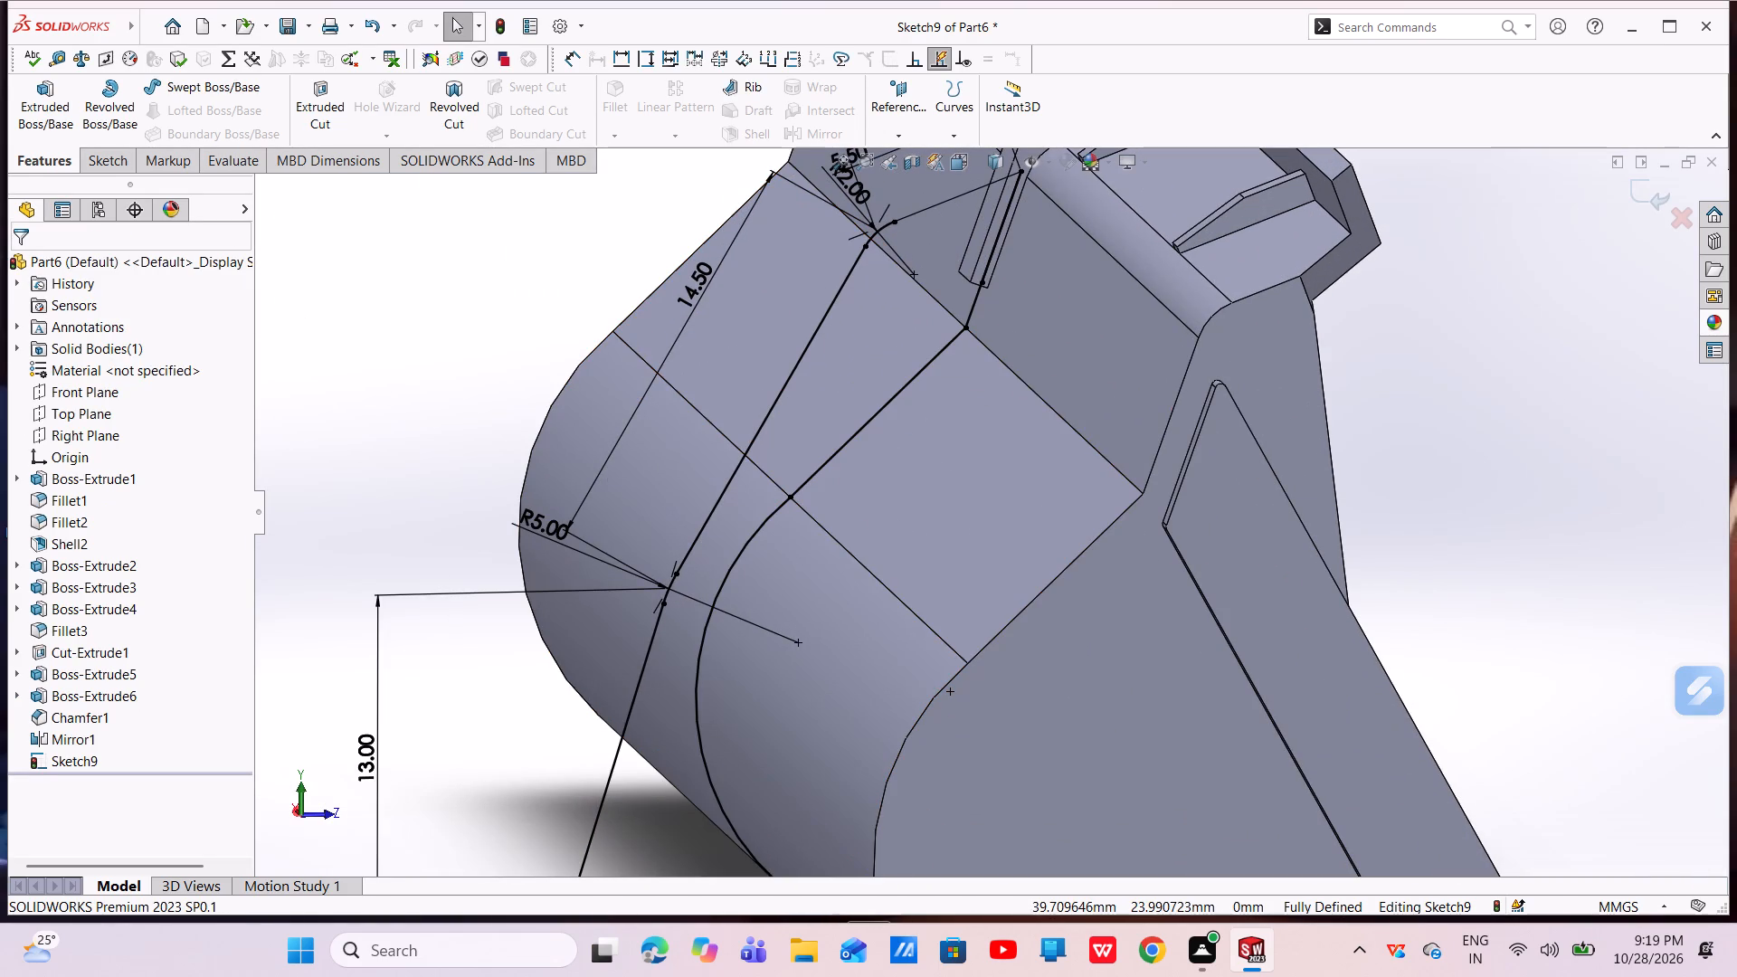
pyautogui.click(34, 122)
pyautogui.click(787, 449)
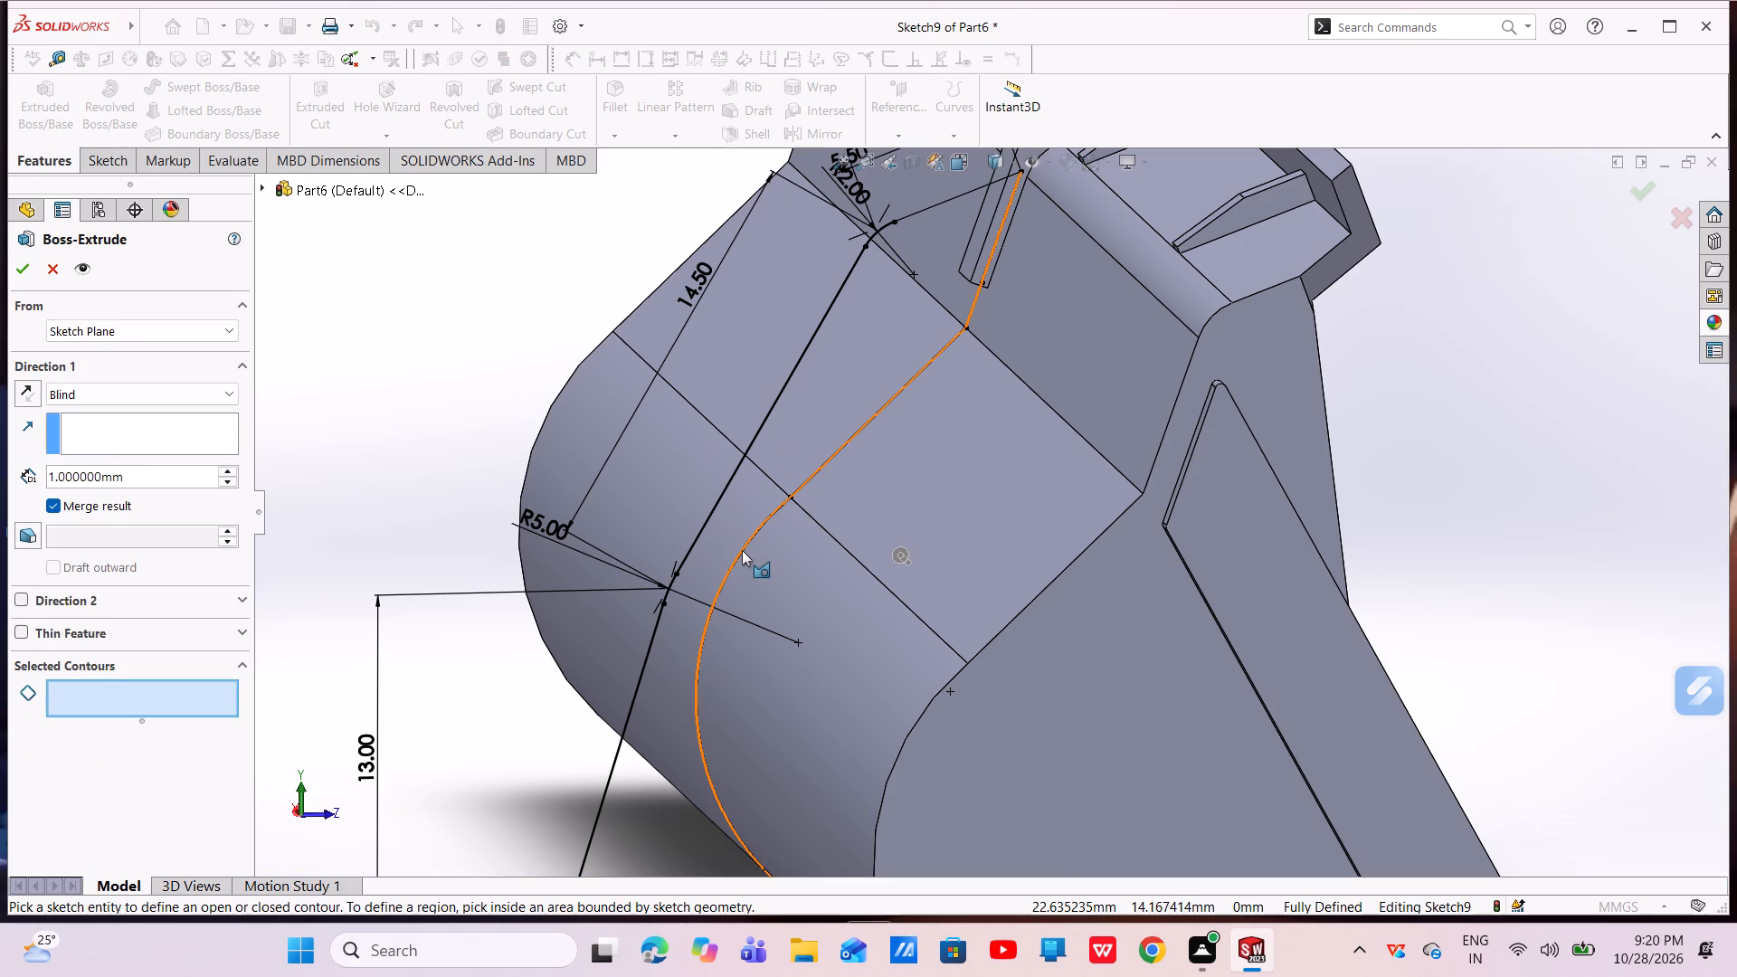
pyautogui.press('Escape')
# Examine the rear profile sketch at an angle and normal to its plane from both sides.
pyautogui.scroll(8, 774, 702)
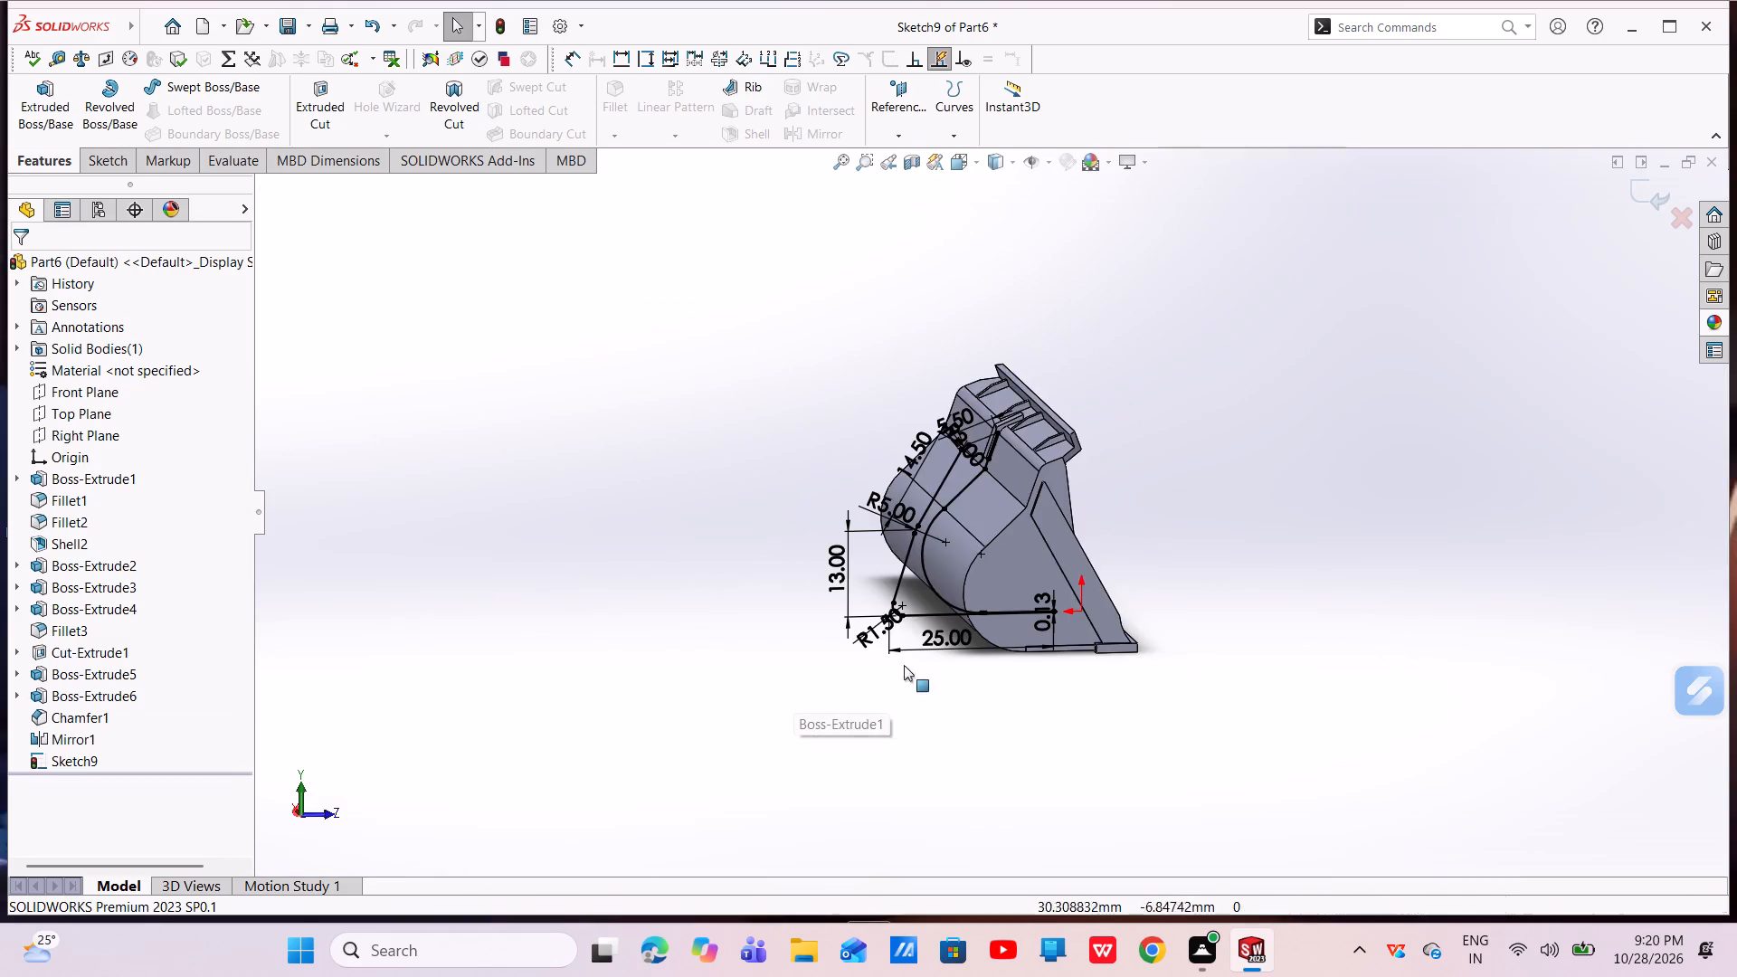
pyautogui.moveTo(1036, 654); pyautogui.dragTo(982, 622, button='middle')
pyautogui.scroll(-4, 946, 616)
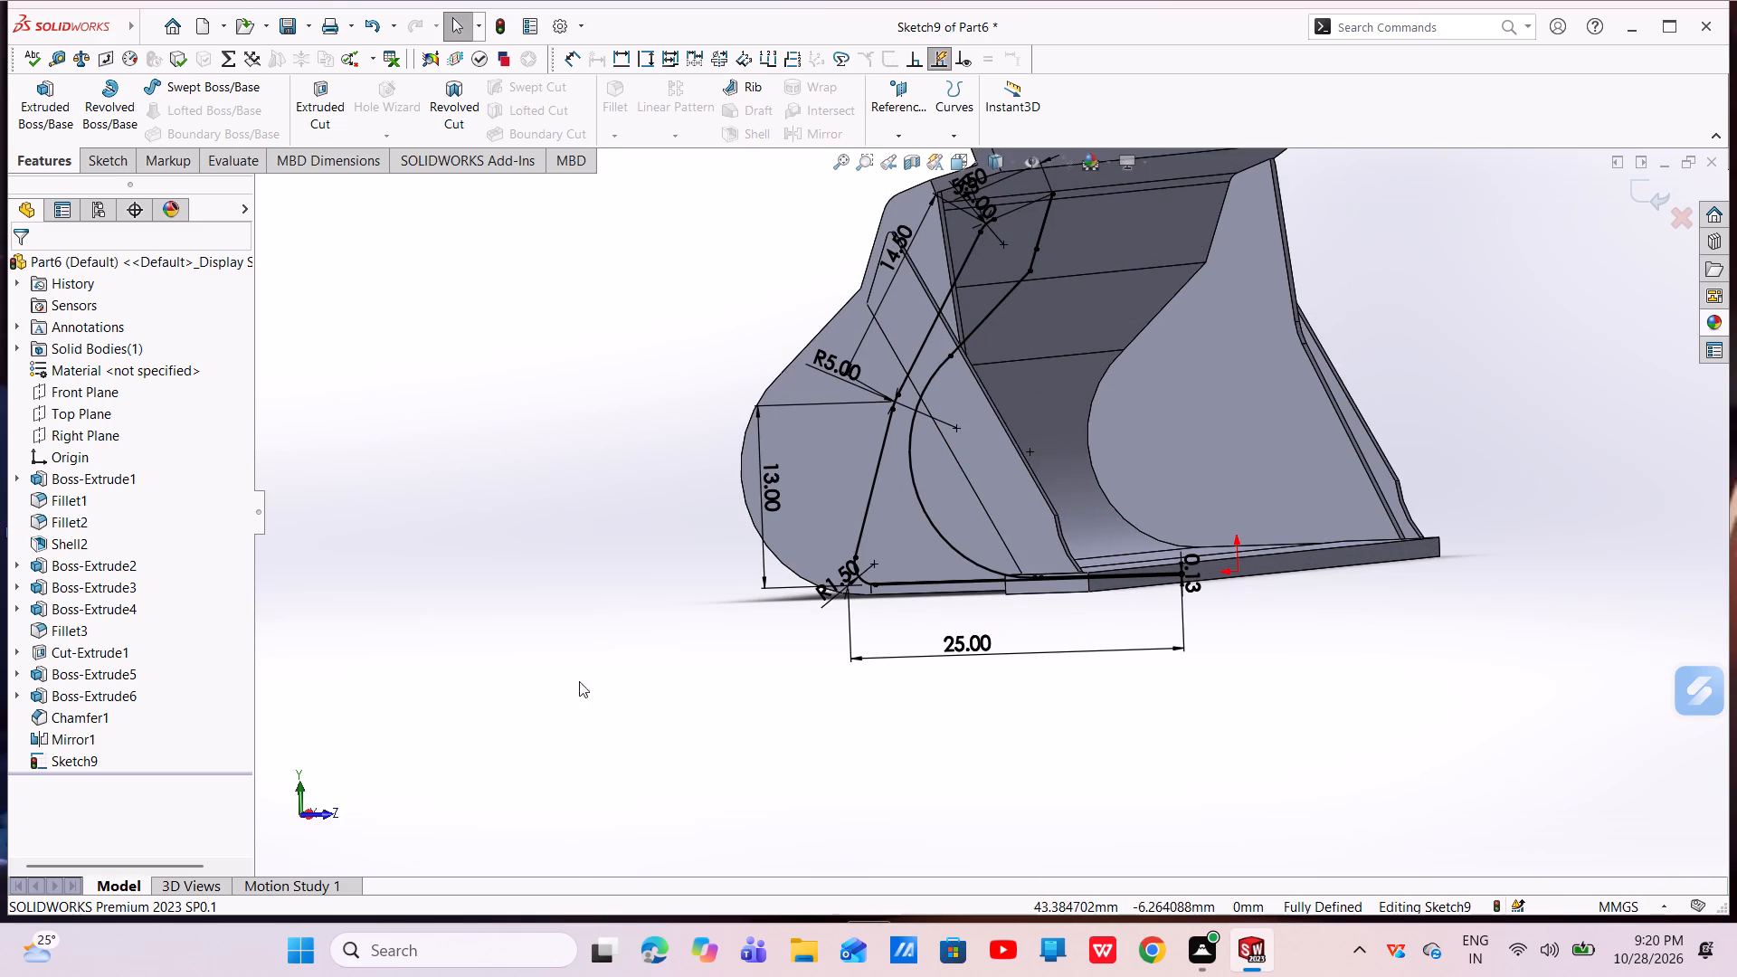
pyautogui.click(81, 761)
pyautogui.click(118, 732)
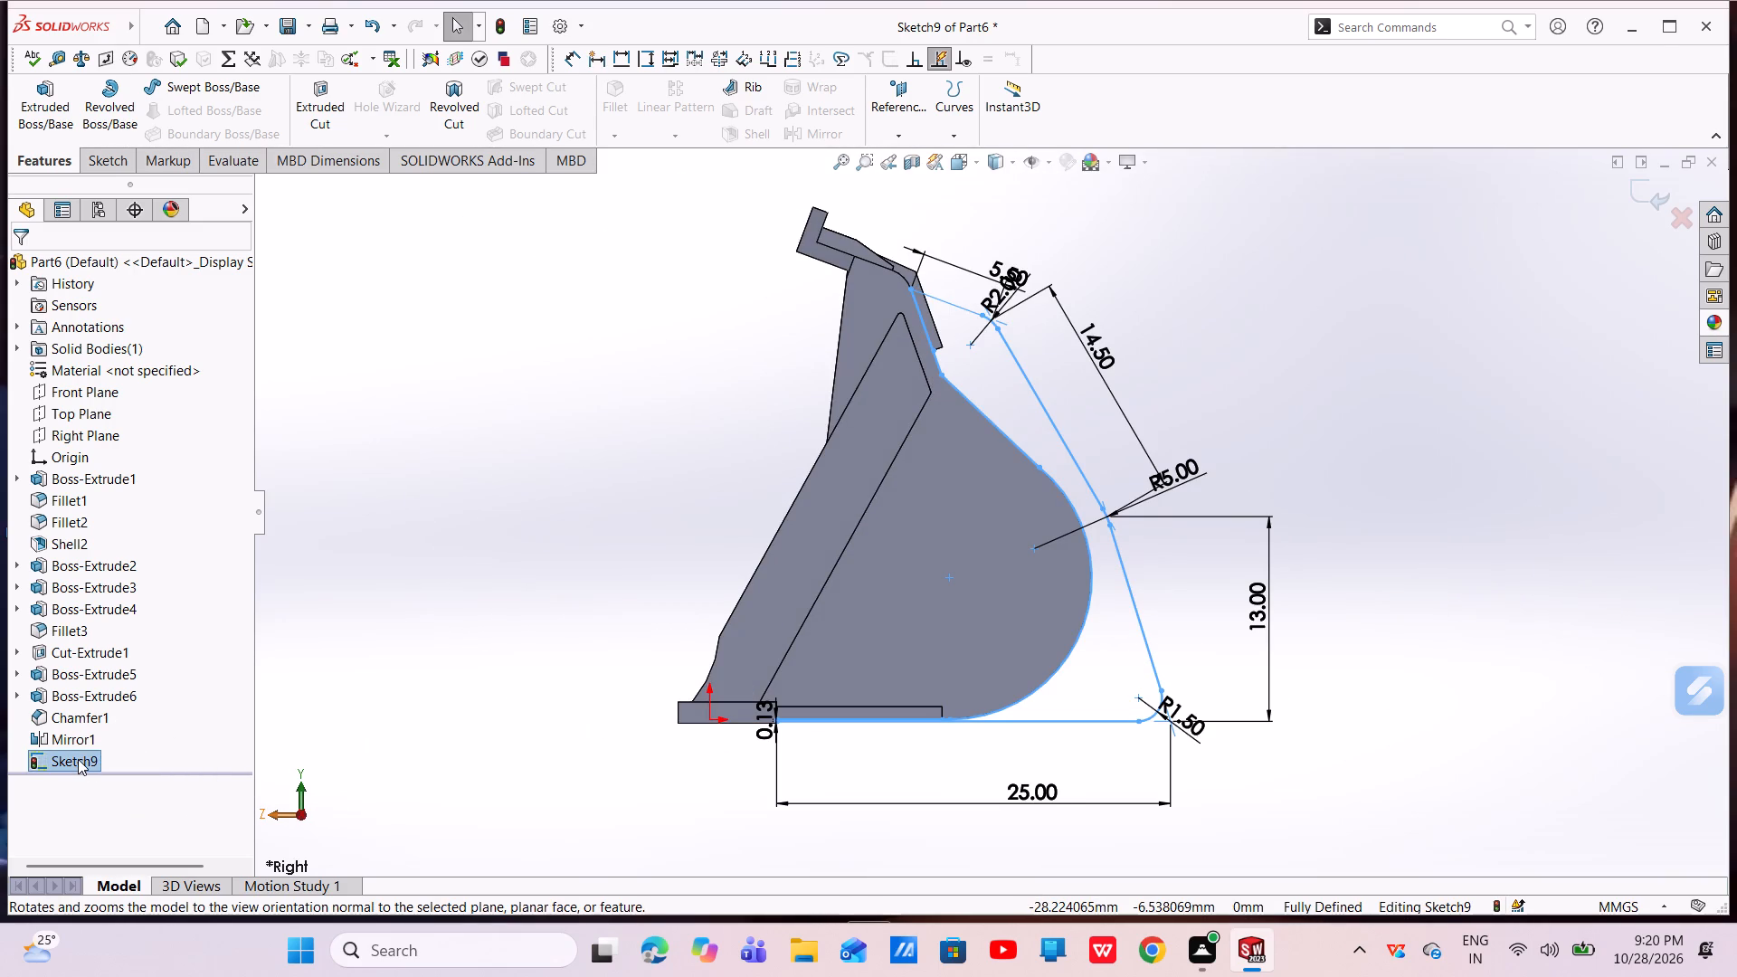
pyautogui.click(78, 759)
pyautogui.click(119, 762)
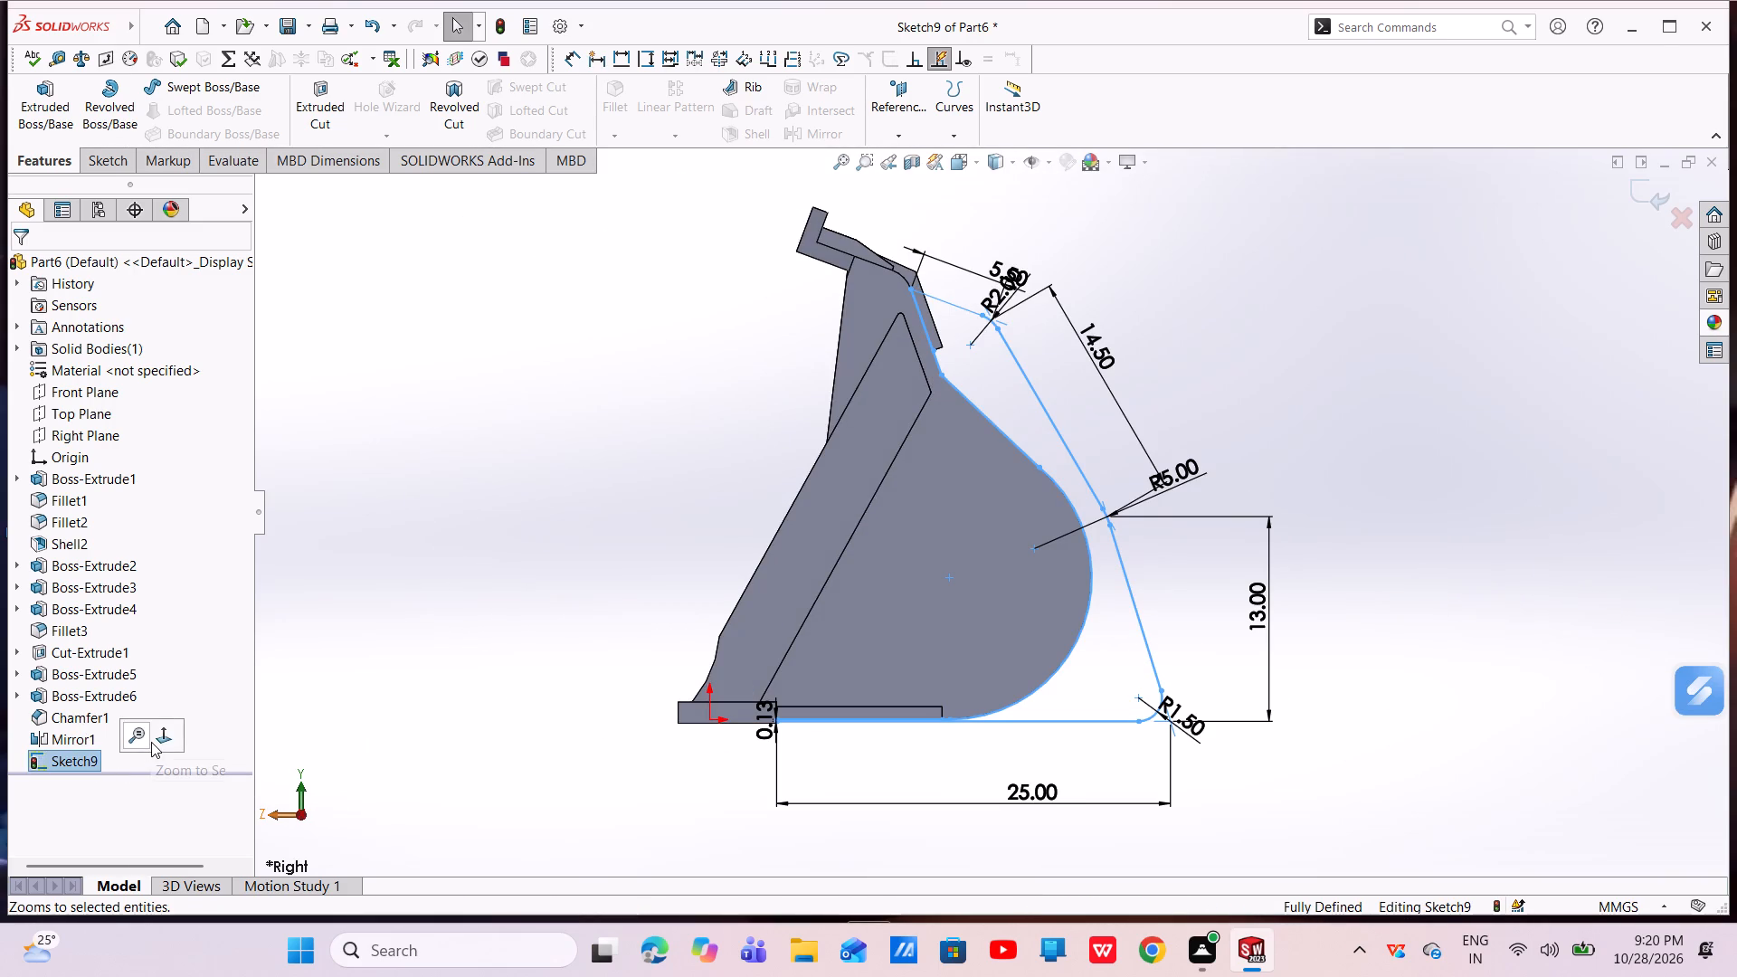
pyautogui.click(151, 742)
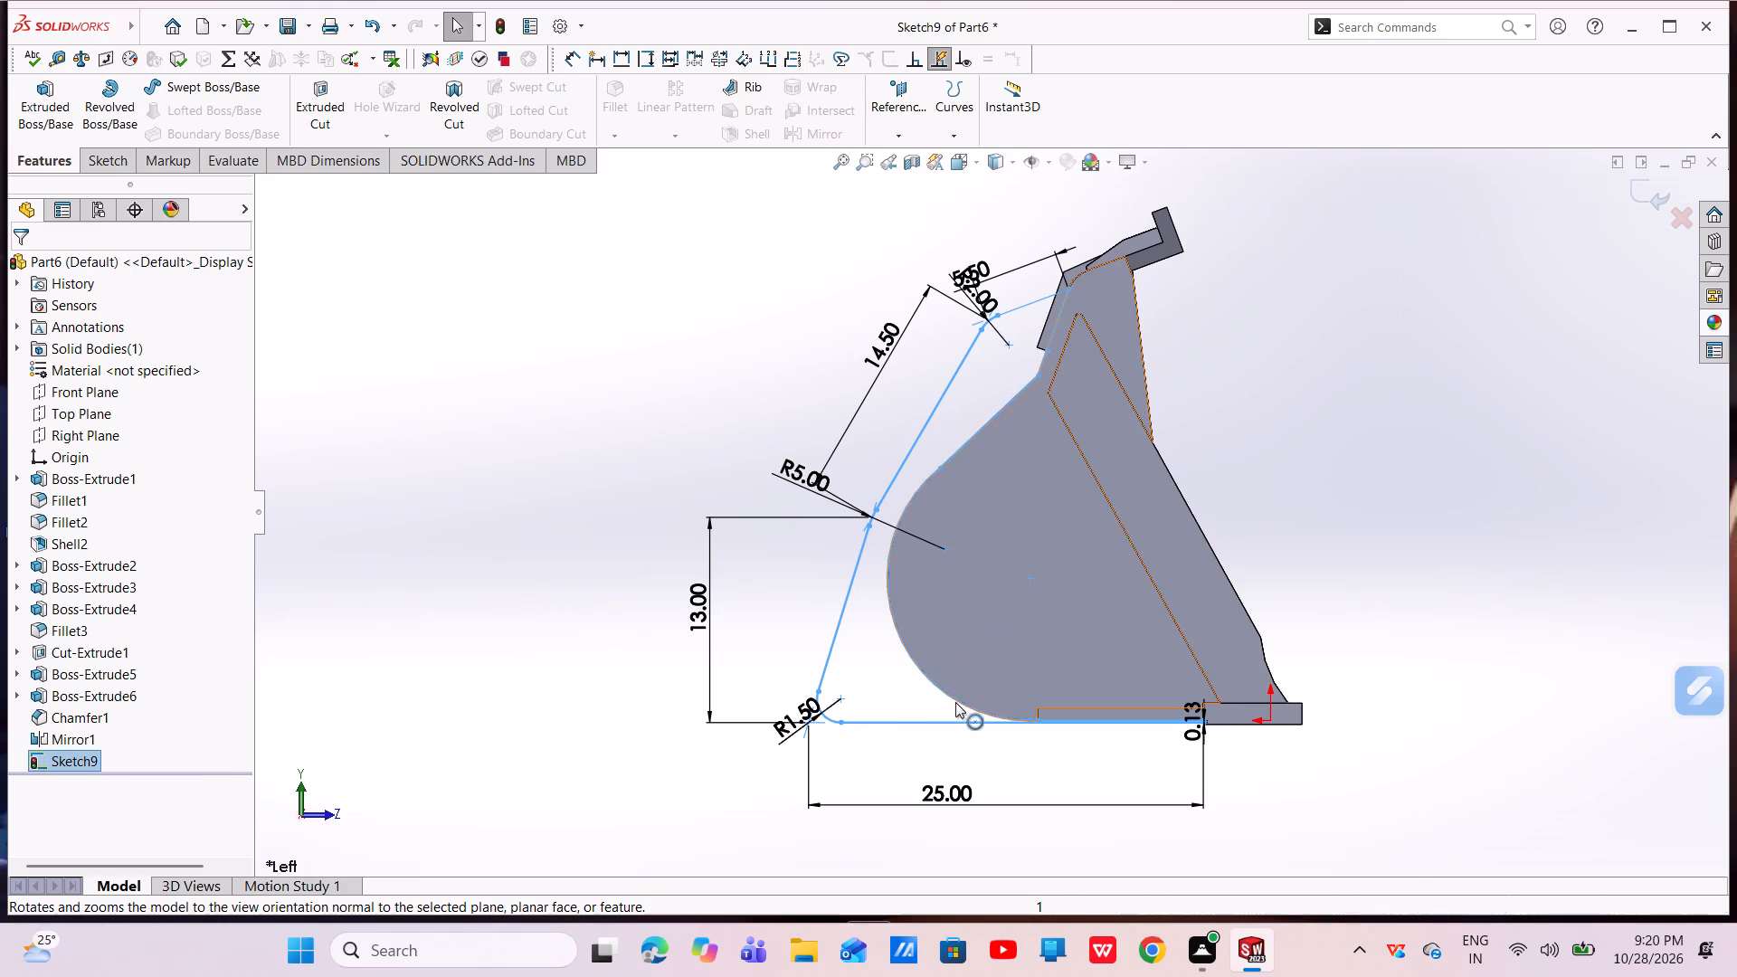
pyautogui.press('Escape')
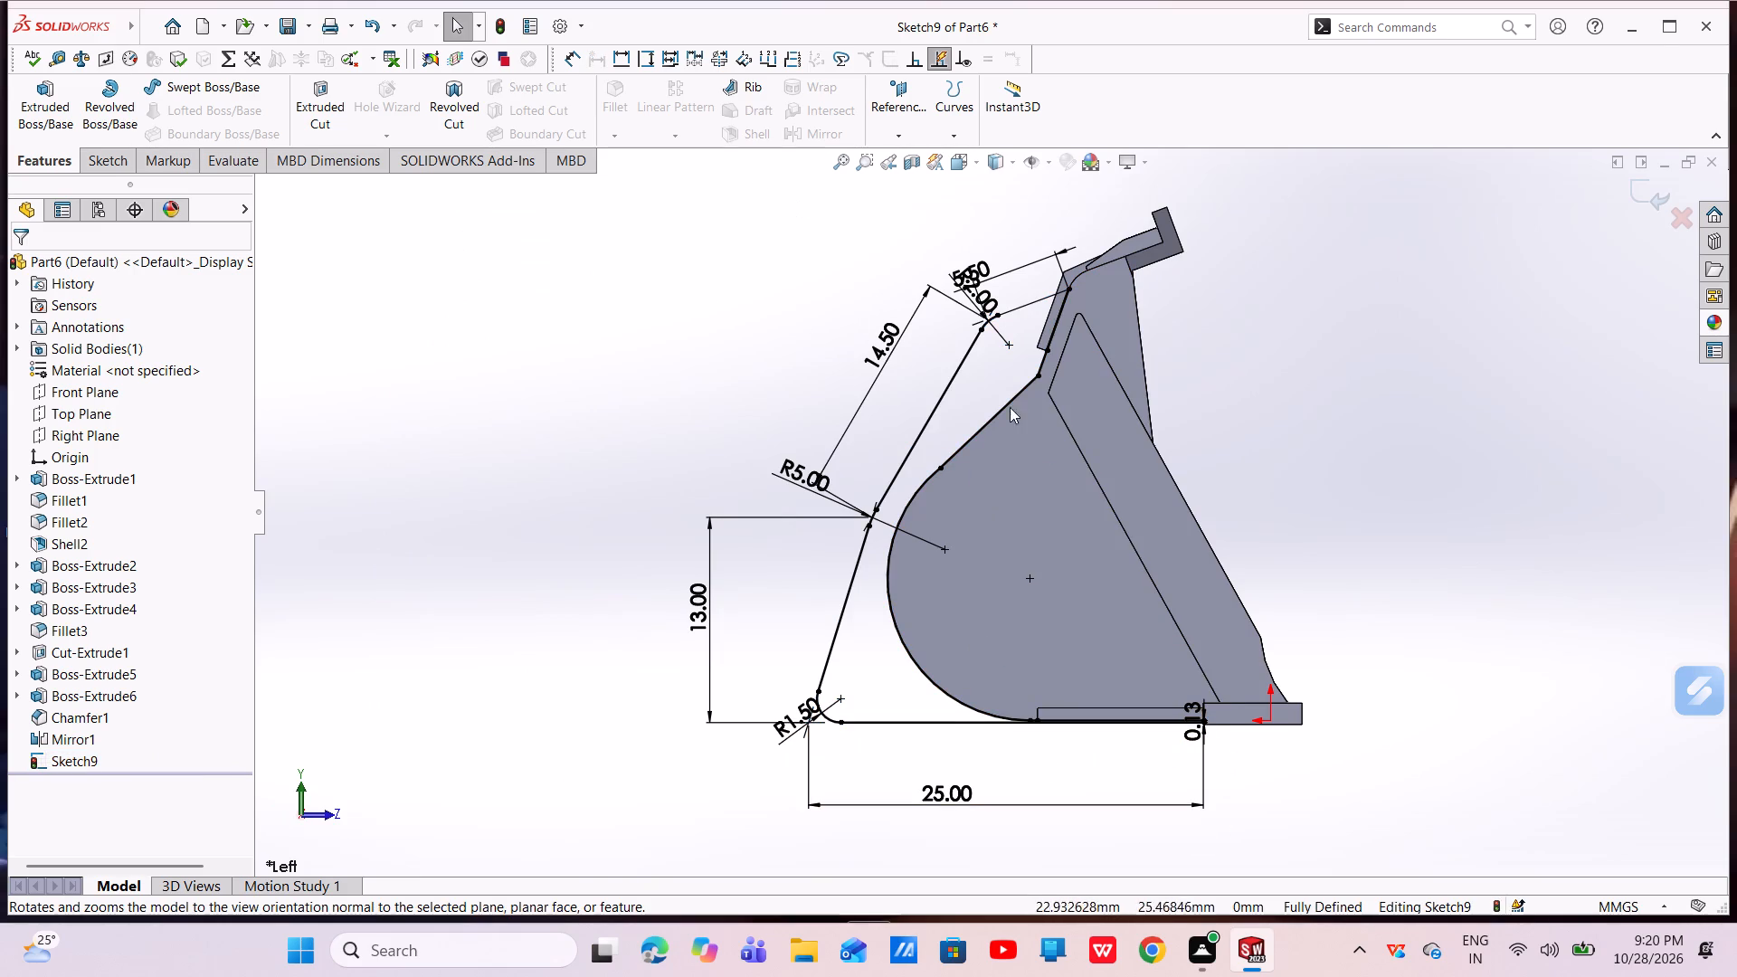
# Delete the short upper sketch line between the R2 fillet arc and the bucket's upper back edge.
pyautogui.scroll(-2, 1023, 441)
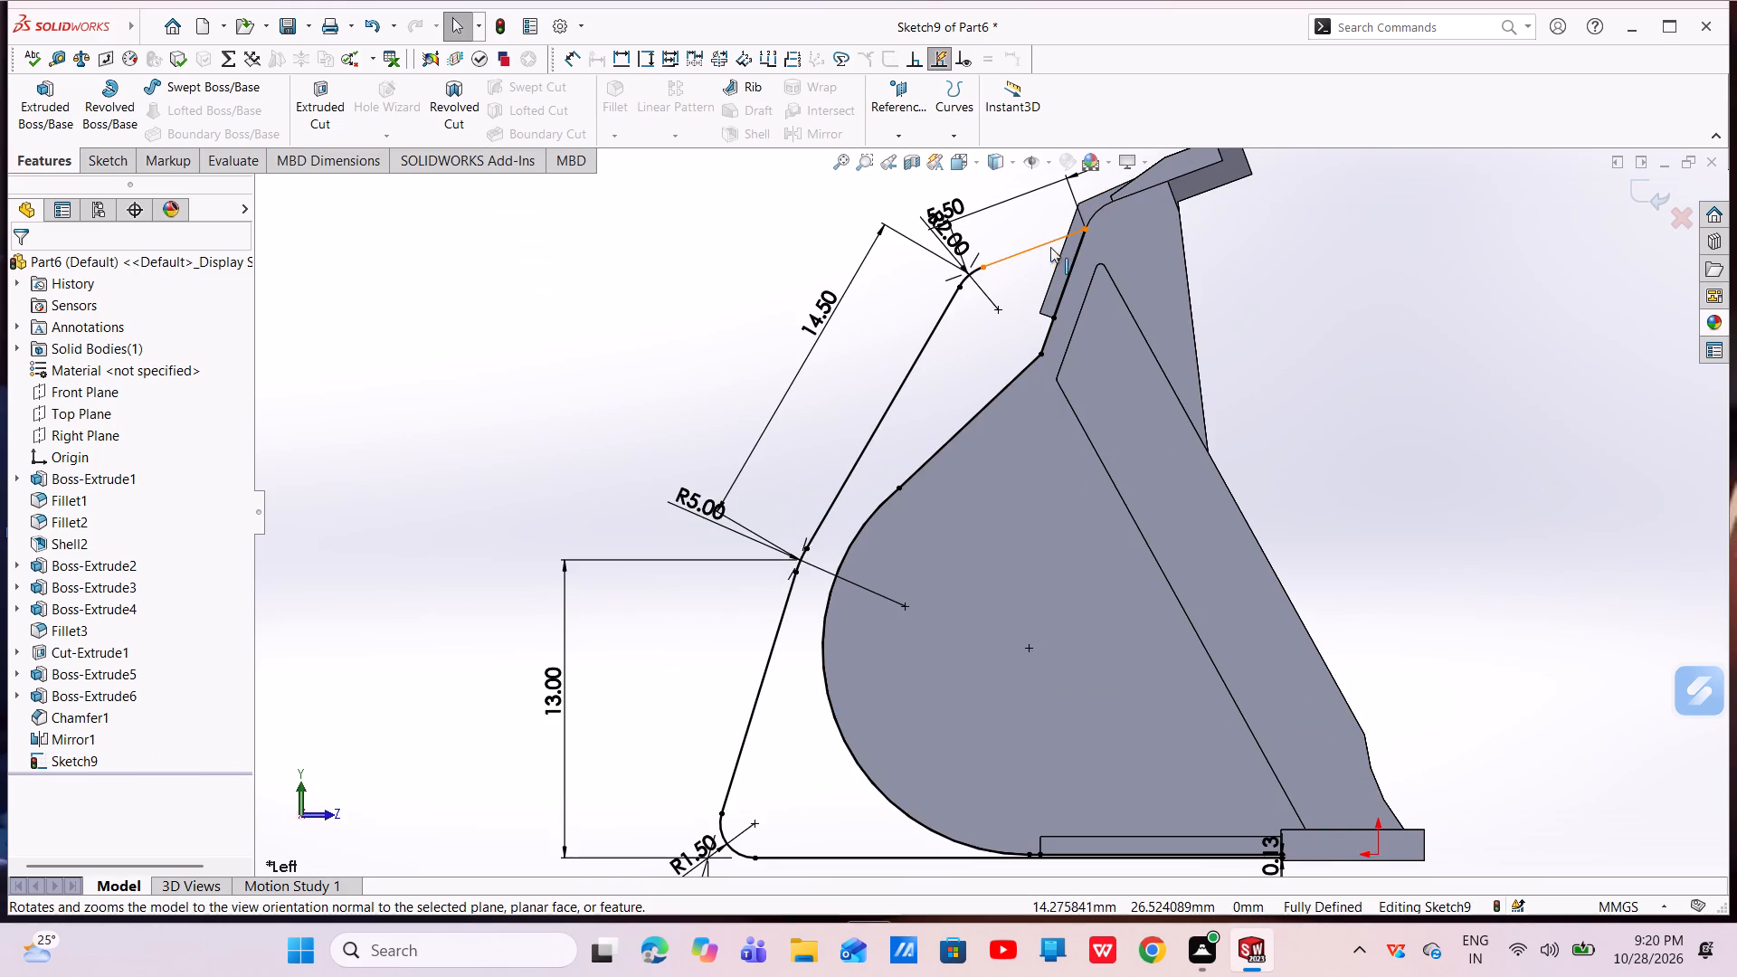
pyautogui.scroll(-5, 1039, 244)
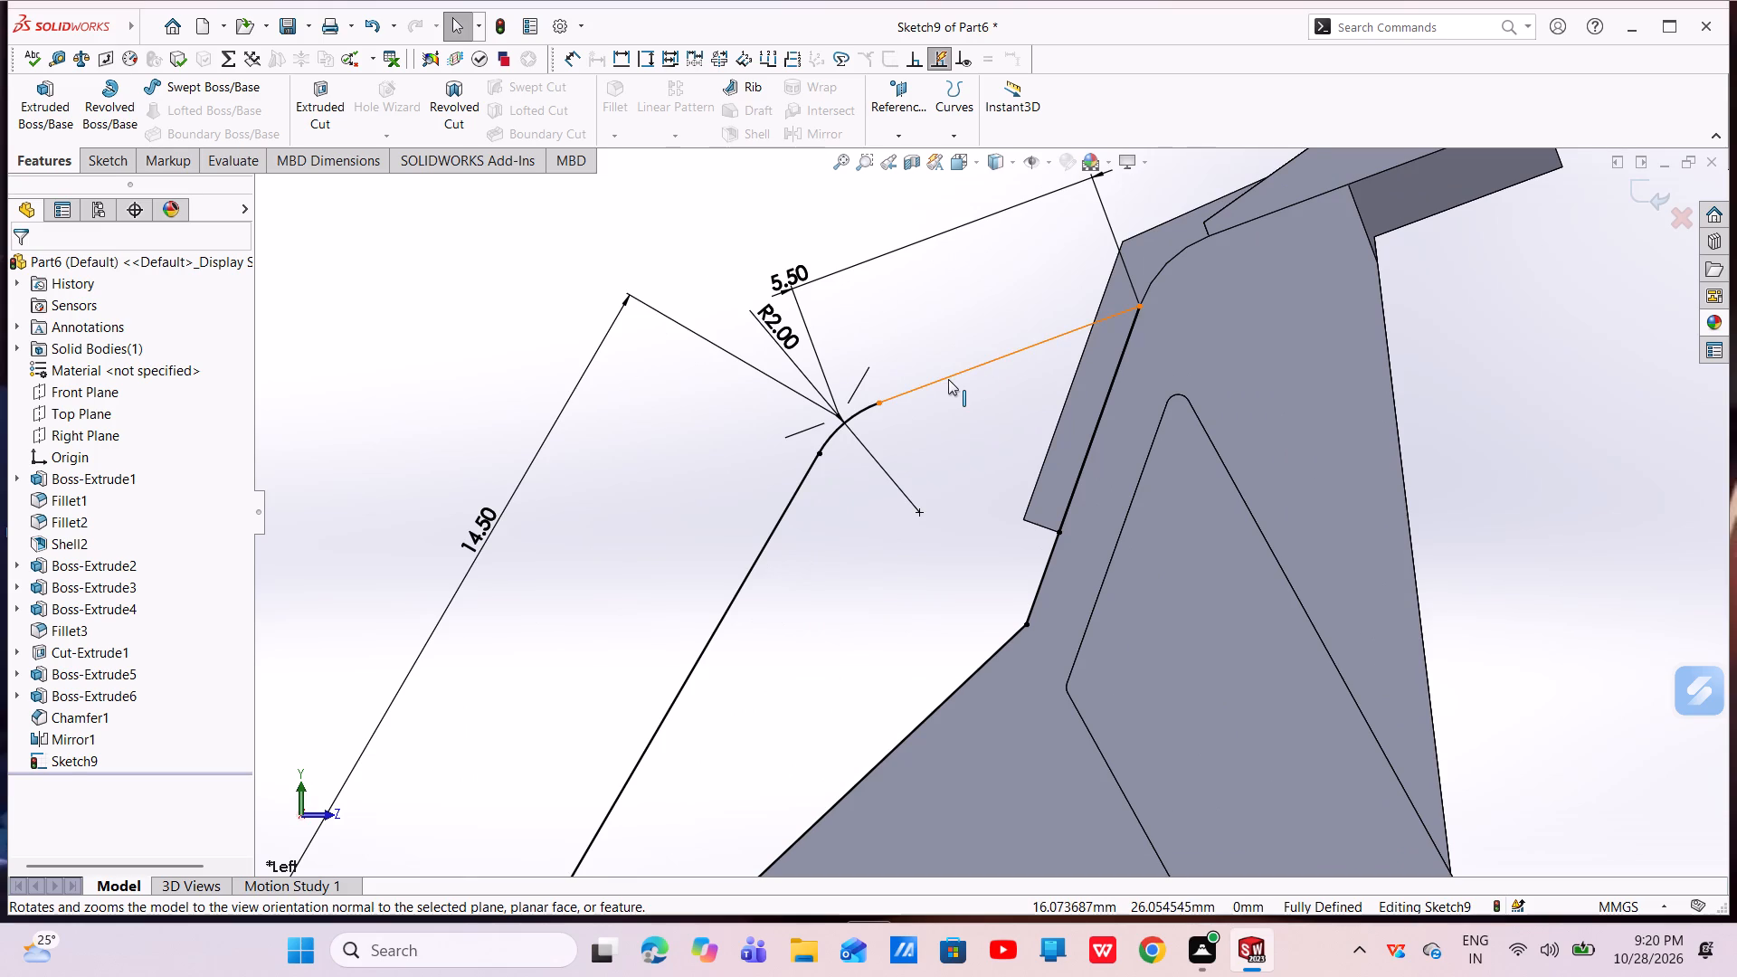
pyautogui.click(948, 379)
pyautogui.rightClick(948, 378)
pyautogui.click(1013, 640)
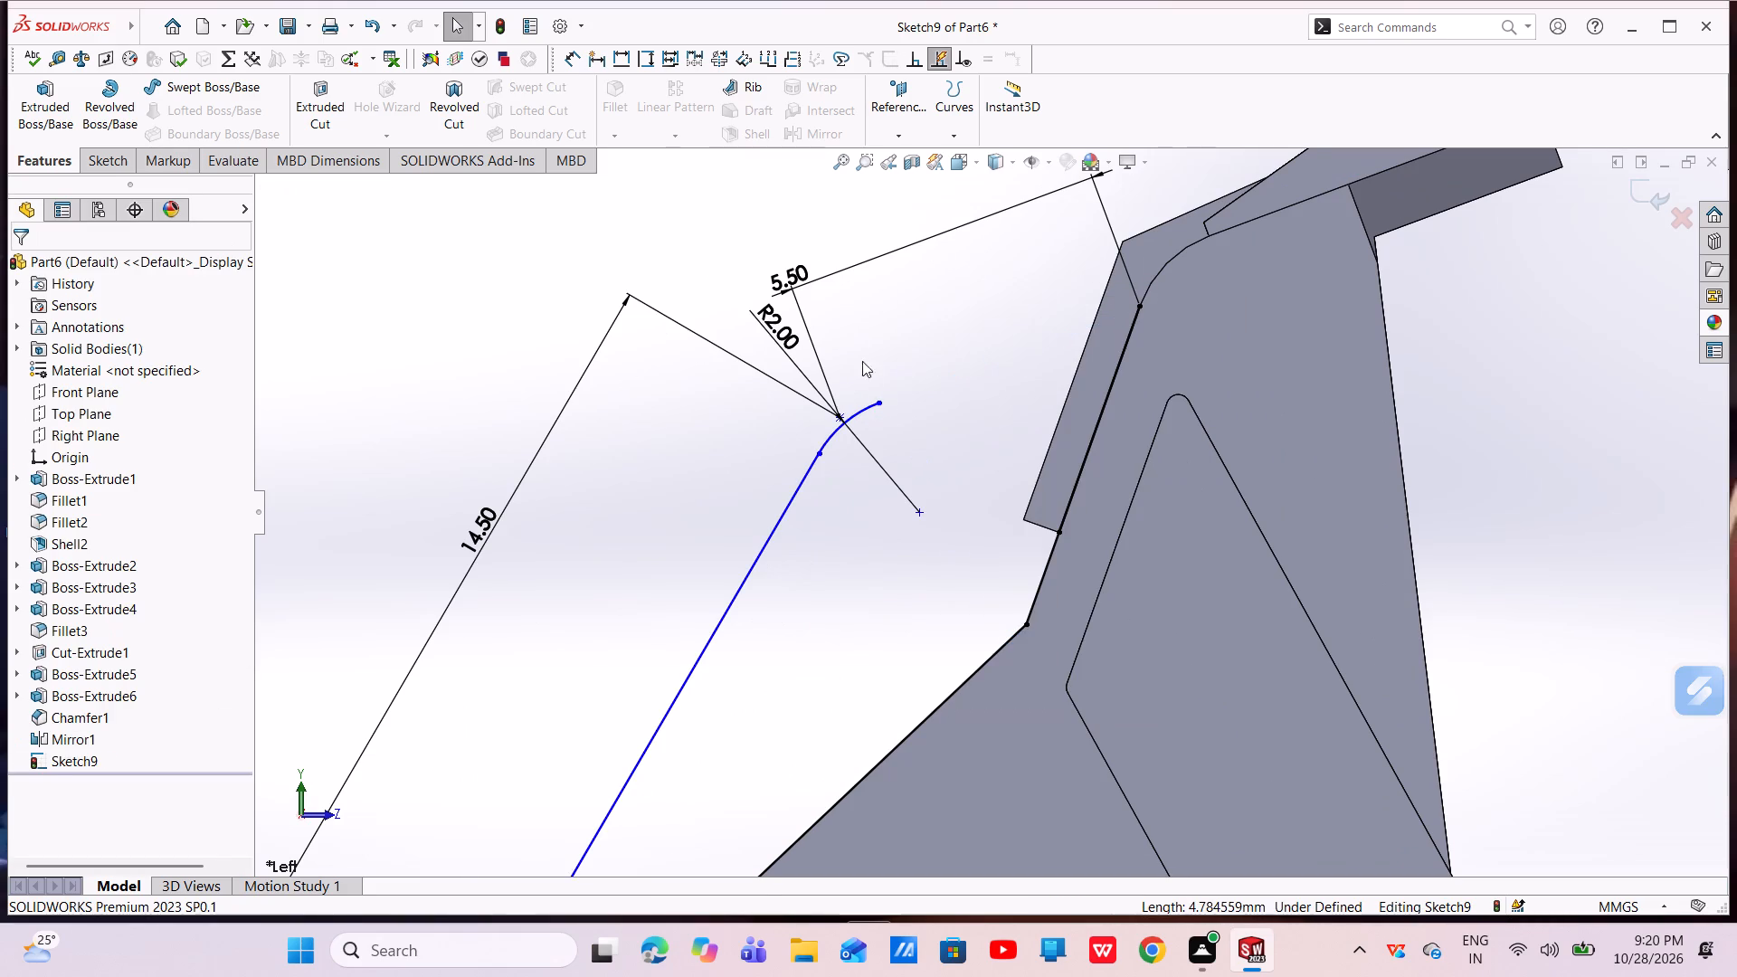
# Draw a line about 4.78 mm long from the free end of the R2 arc to the upper end of the converted back edge.
pyautogui.click(103, 151)
pyautogui.click(100, 109)
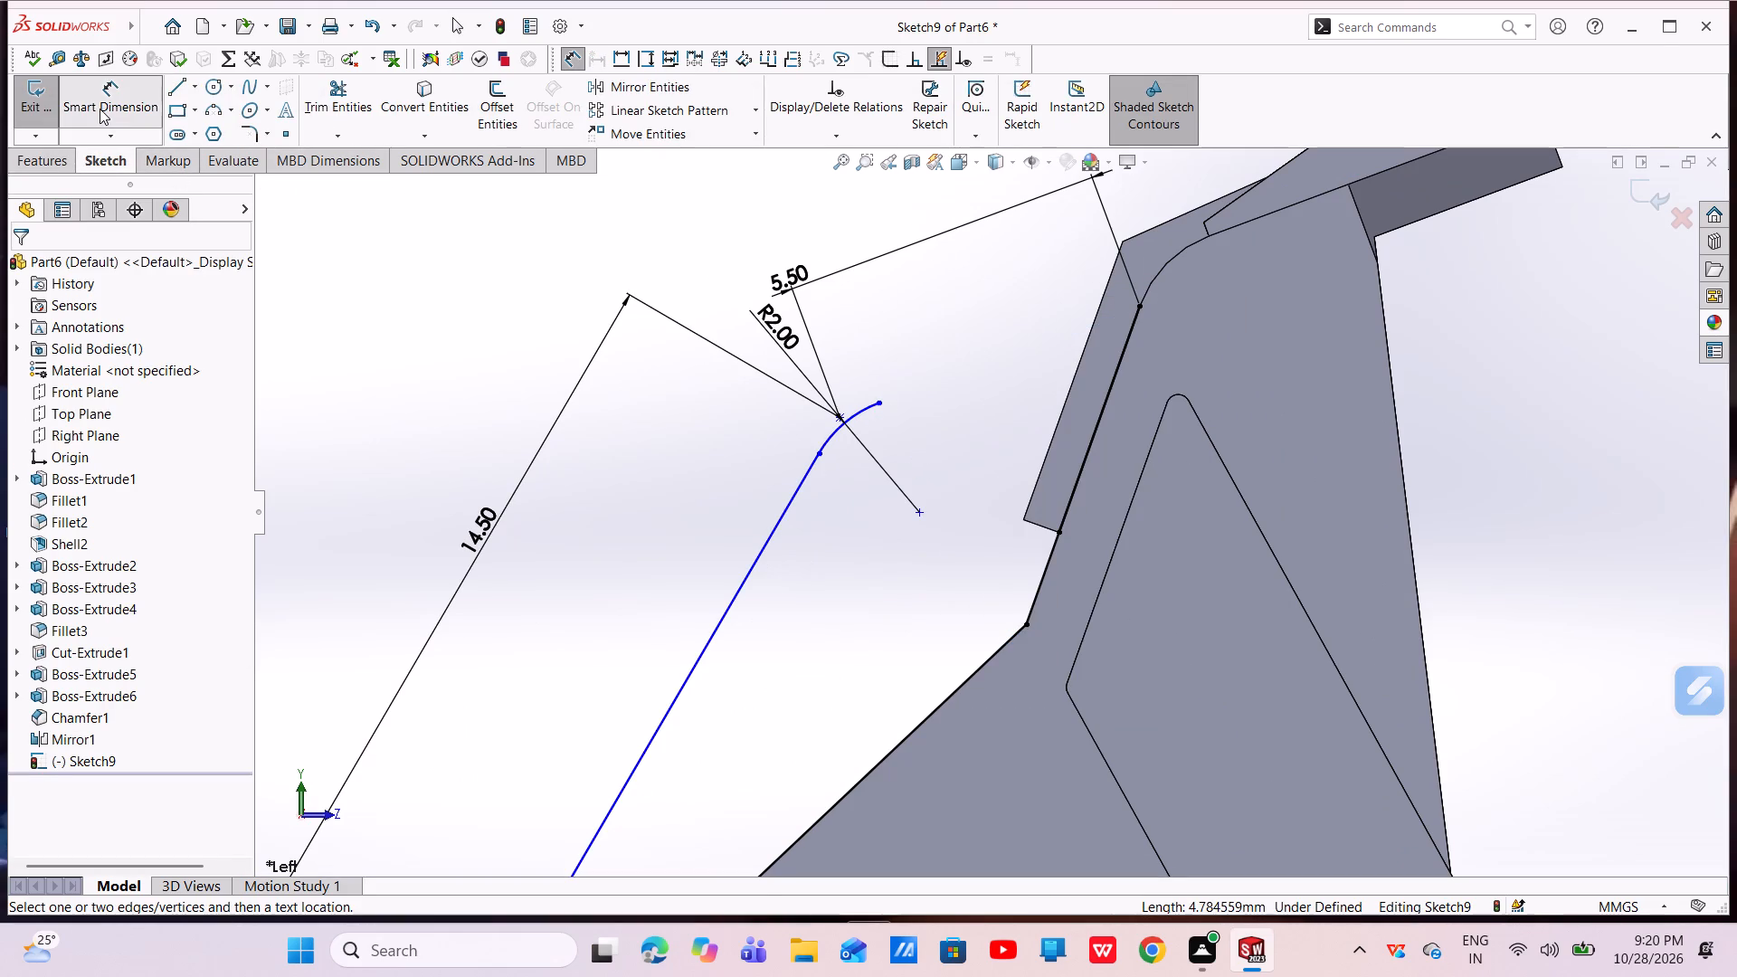
pyautogui.click(185, 86)
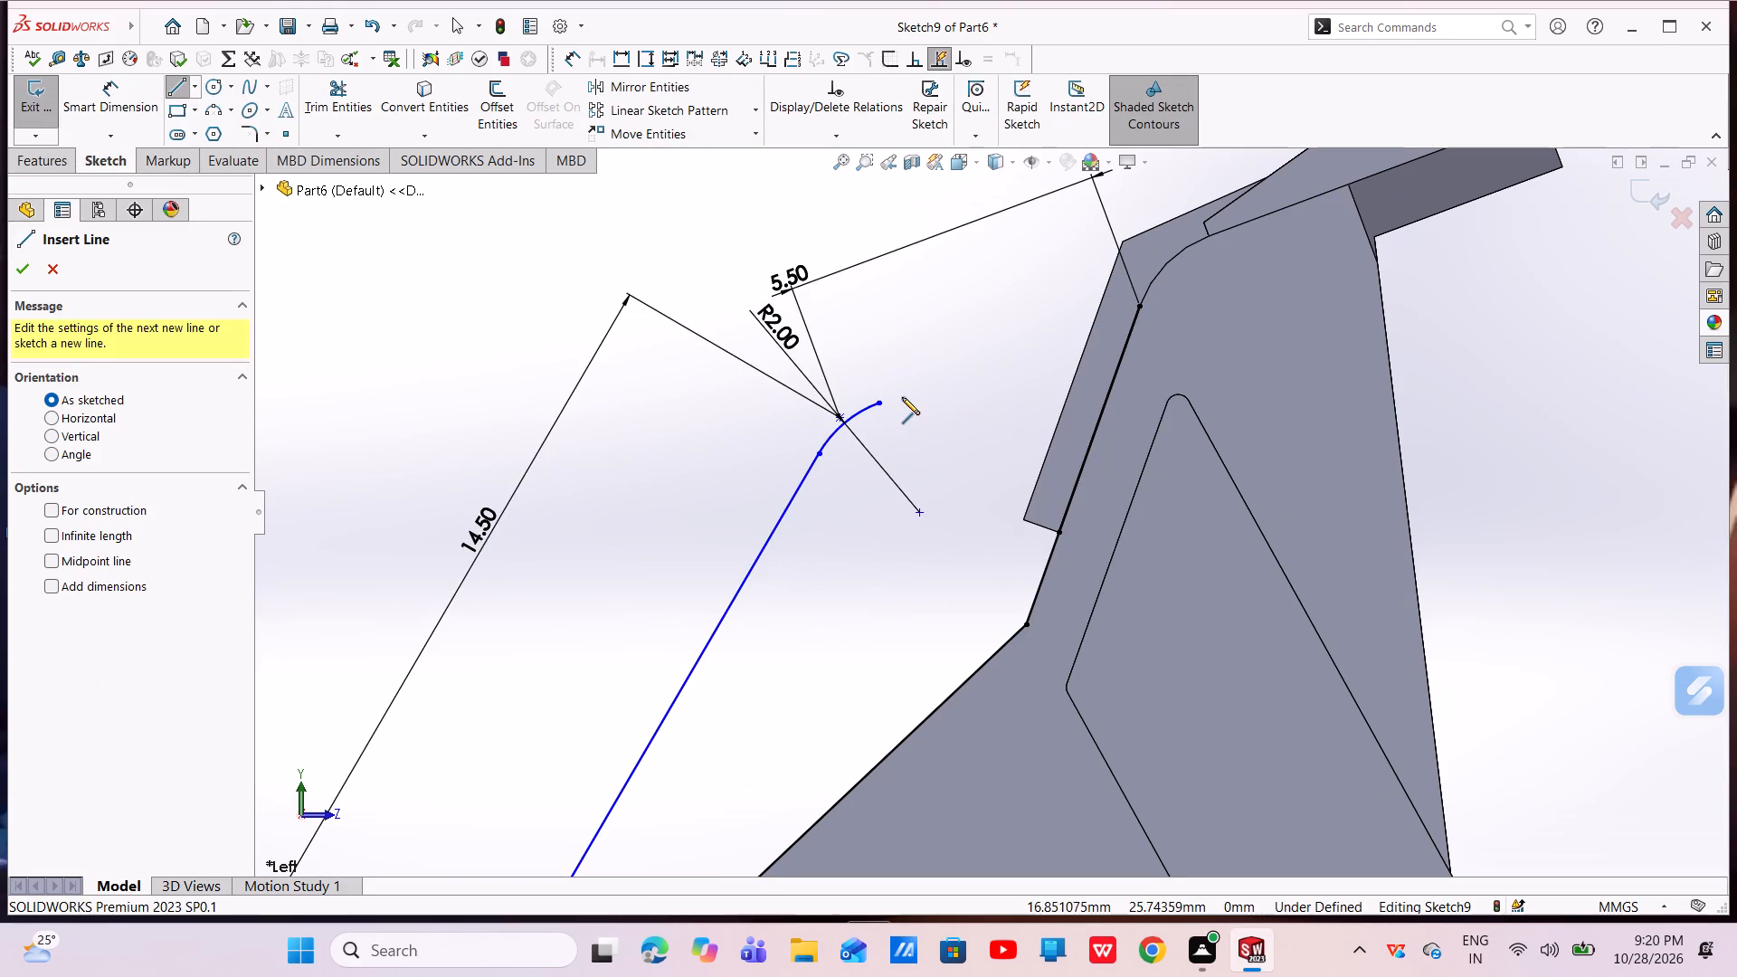
pyautogui.click(879, 406)
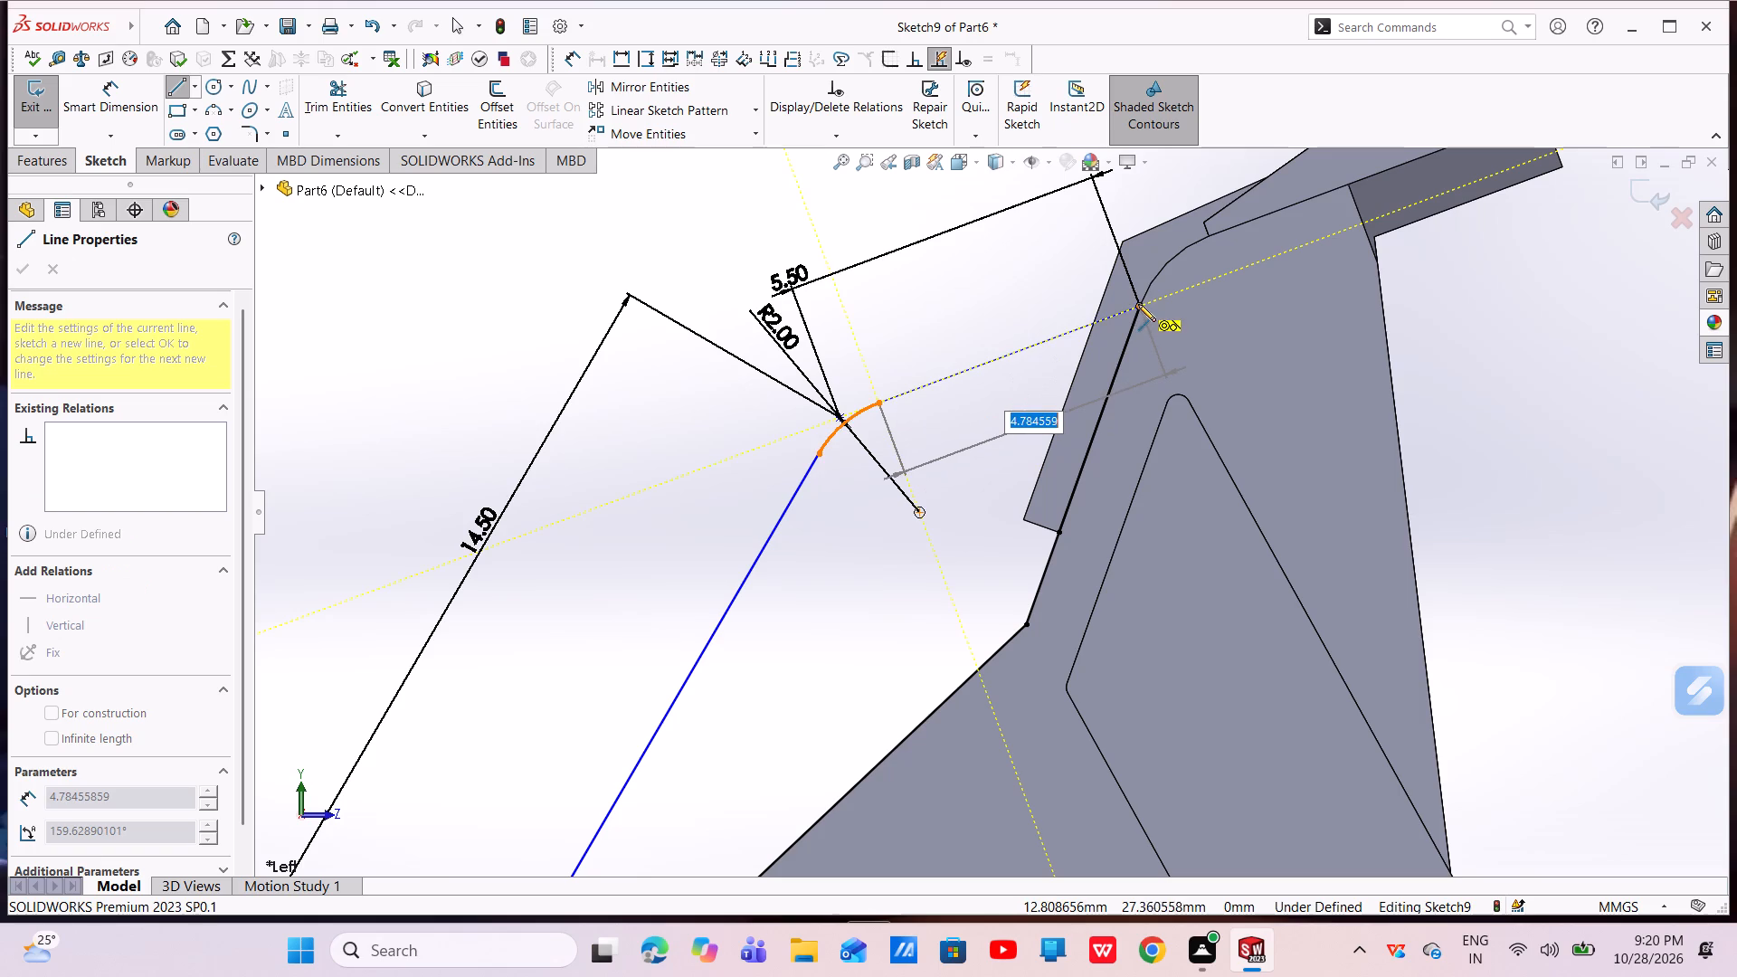
pyautogui.click(1141, 306)
pyautogui.rightClick(1141, 306)
pyautogui.click(1158, 316)
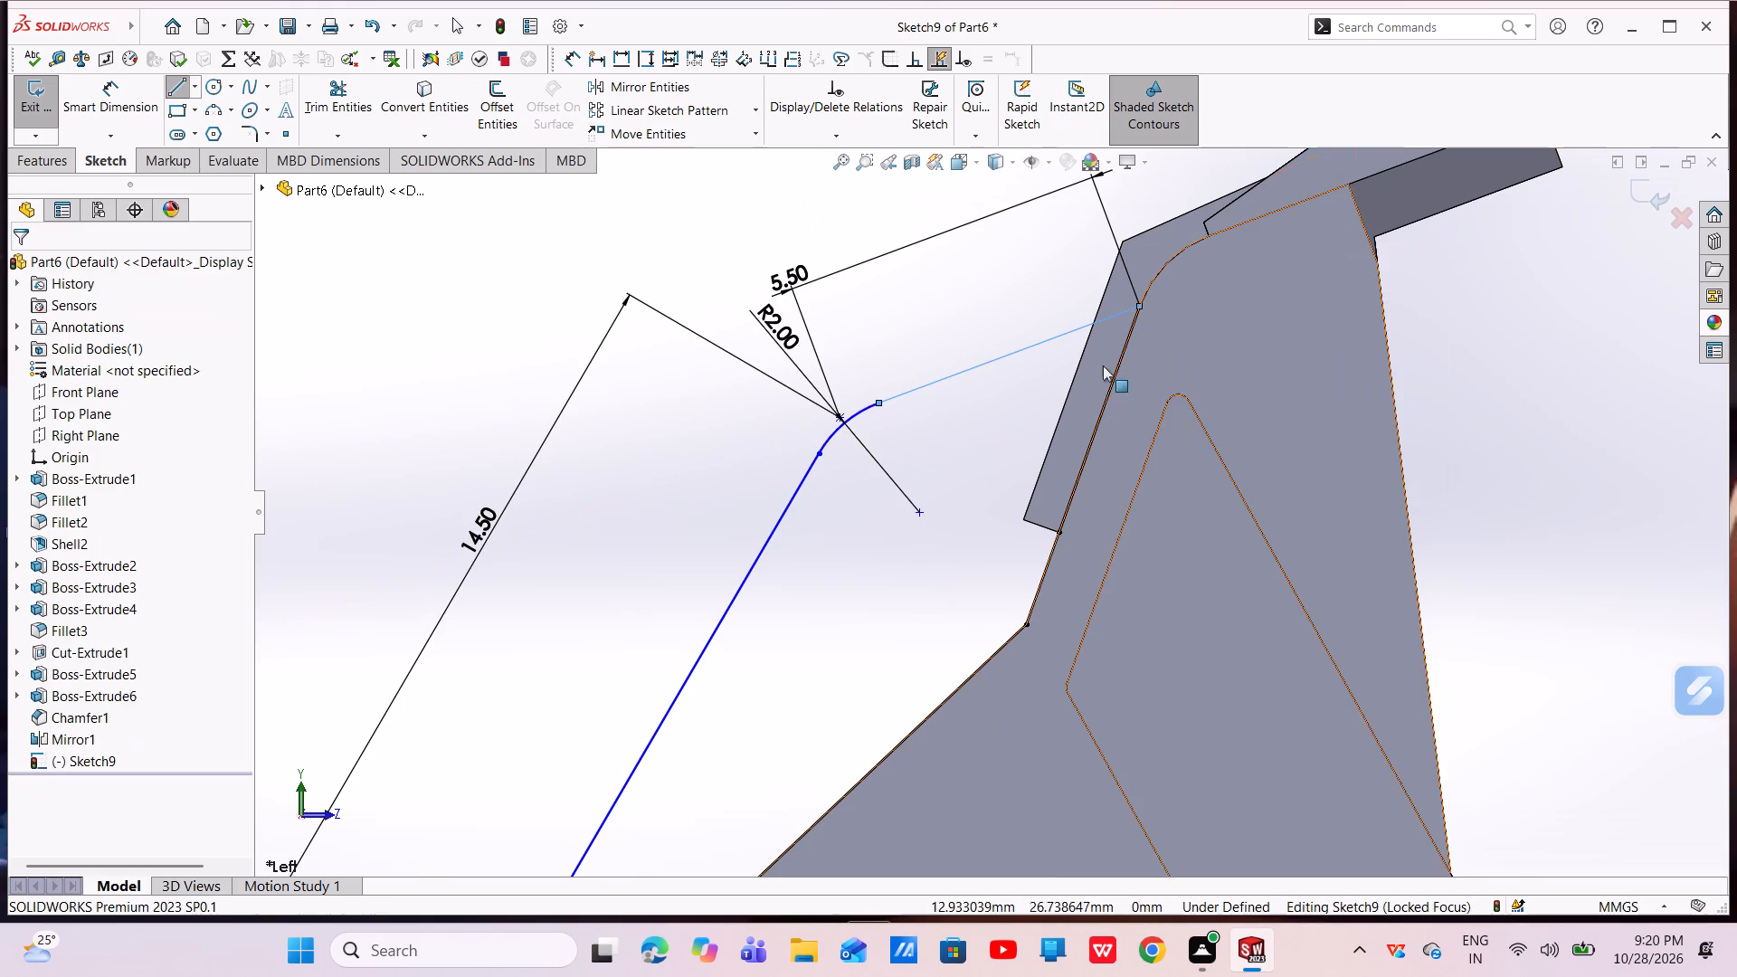
pyautogui.scroll(4, 963, 515)
pyautogui.press('Escape')
pyautogui.scroll(2, 964, 512)
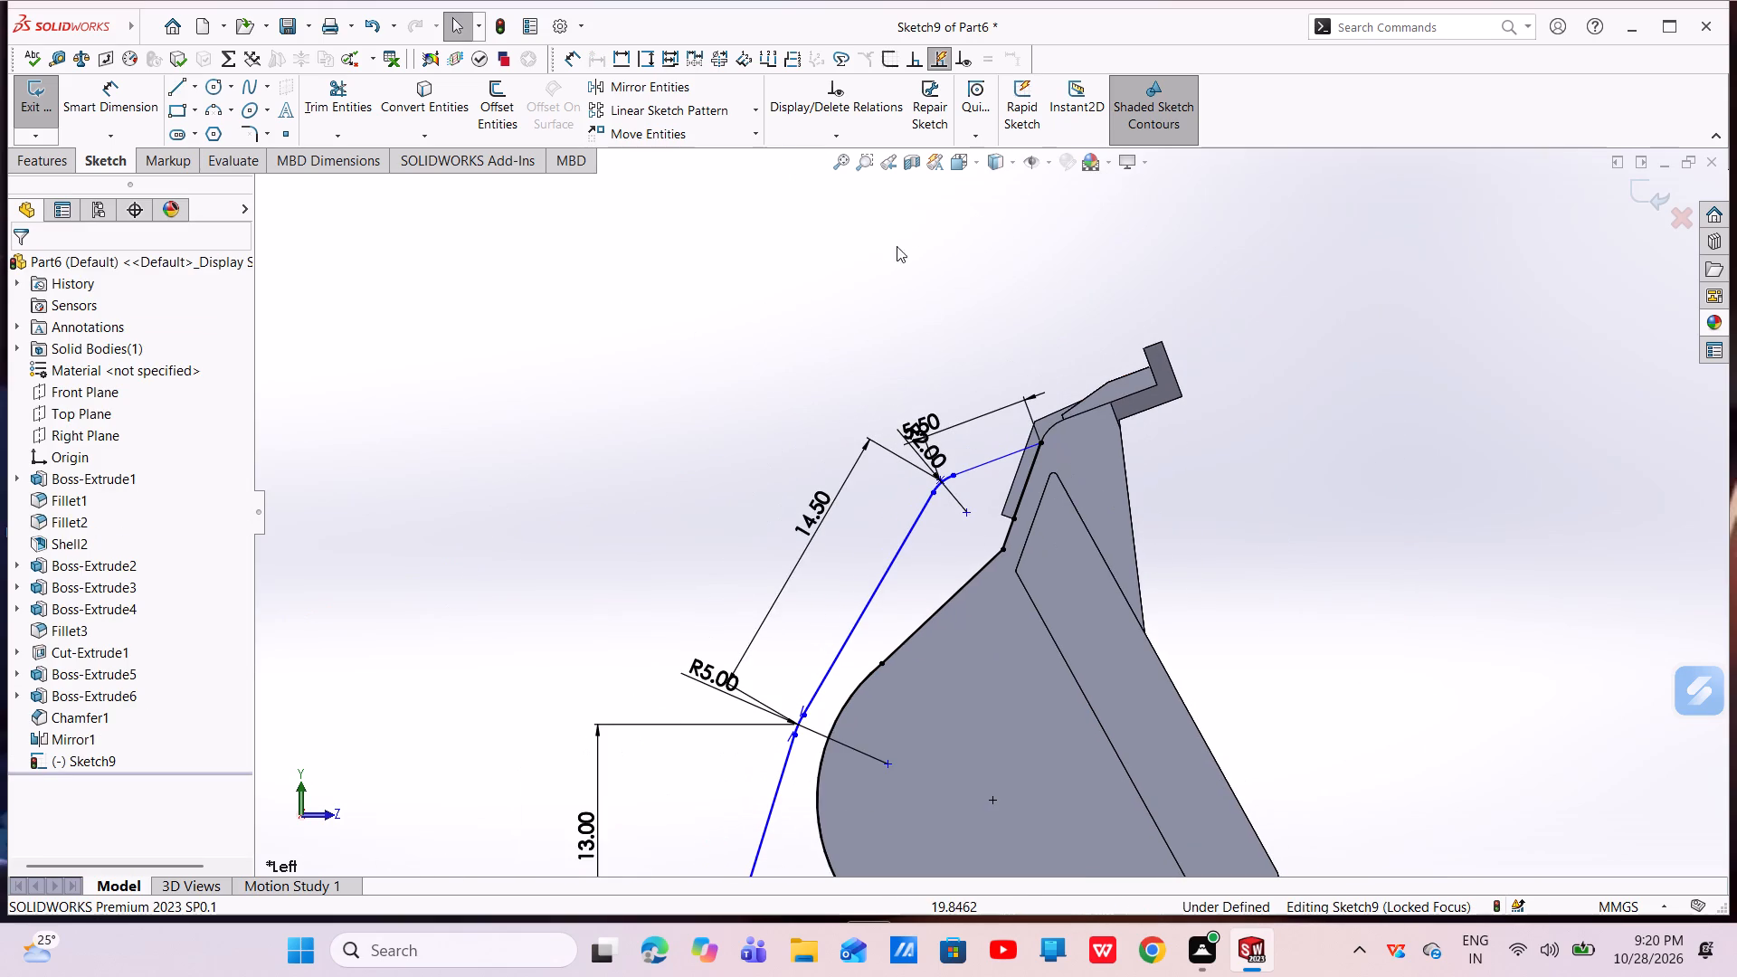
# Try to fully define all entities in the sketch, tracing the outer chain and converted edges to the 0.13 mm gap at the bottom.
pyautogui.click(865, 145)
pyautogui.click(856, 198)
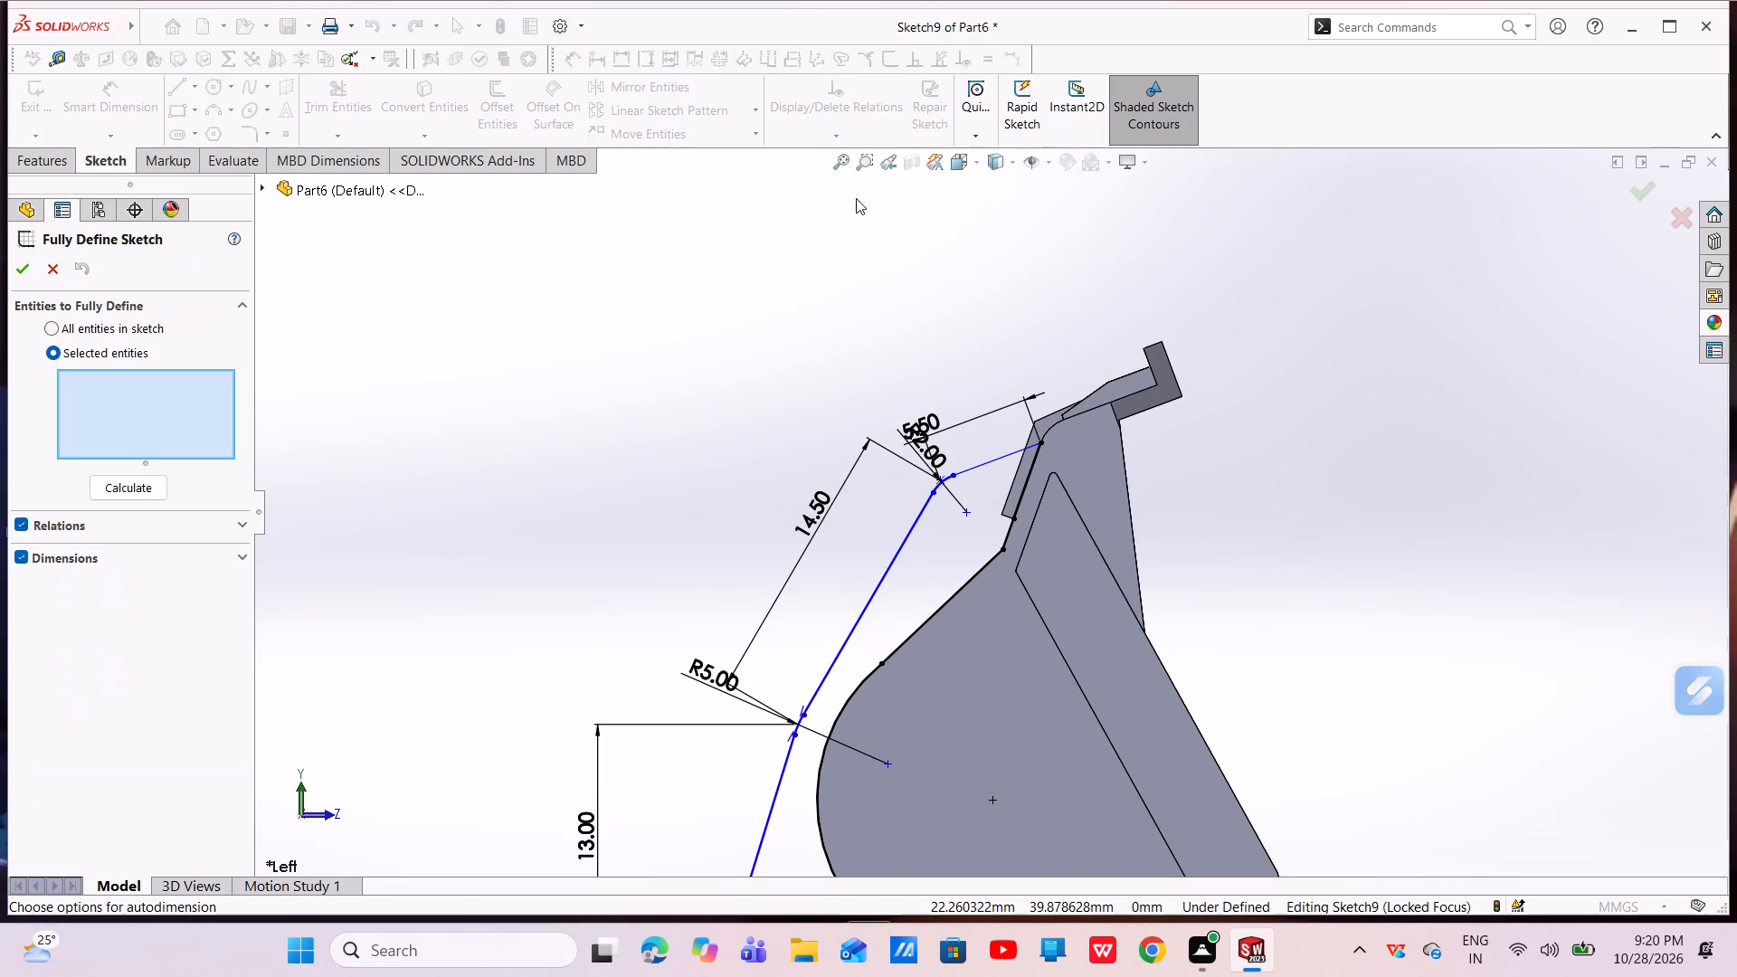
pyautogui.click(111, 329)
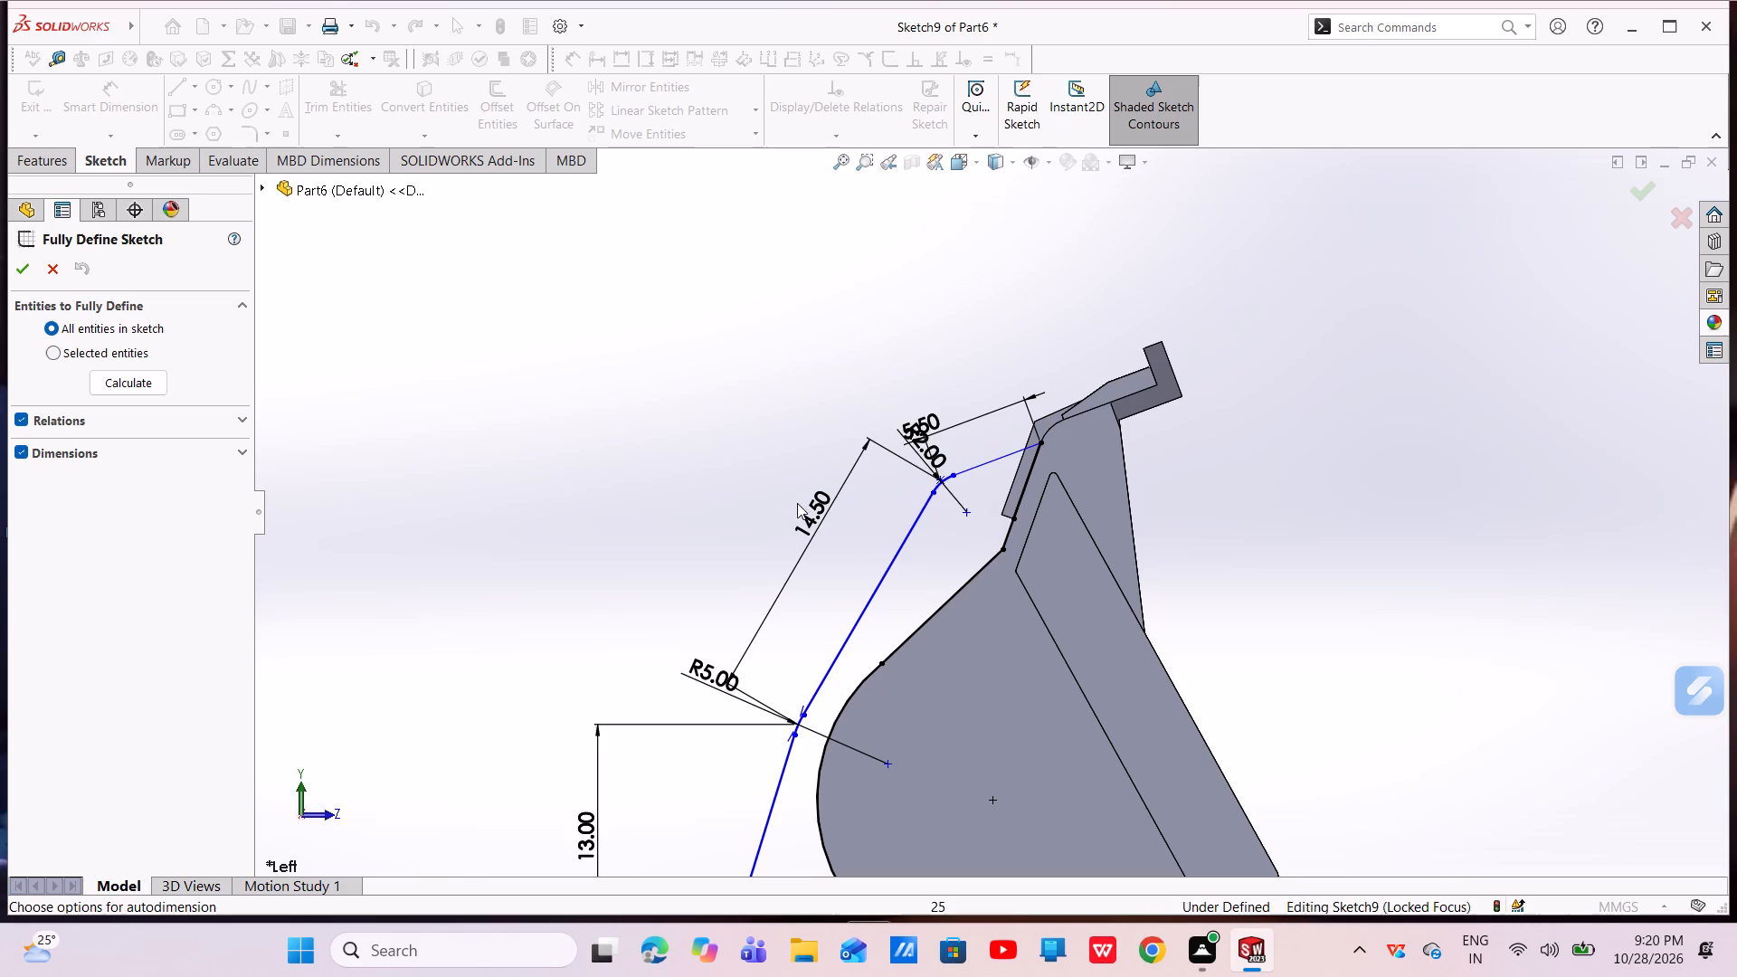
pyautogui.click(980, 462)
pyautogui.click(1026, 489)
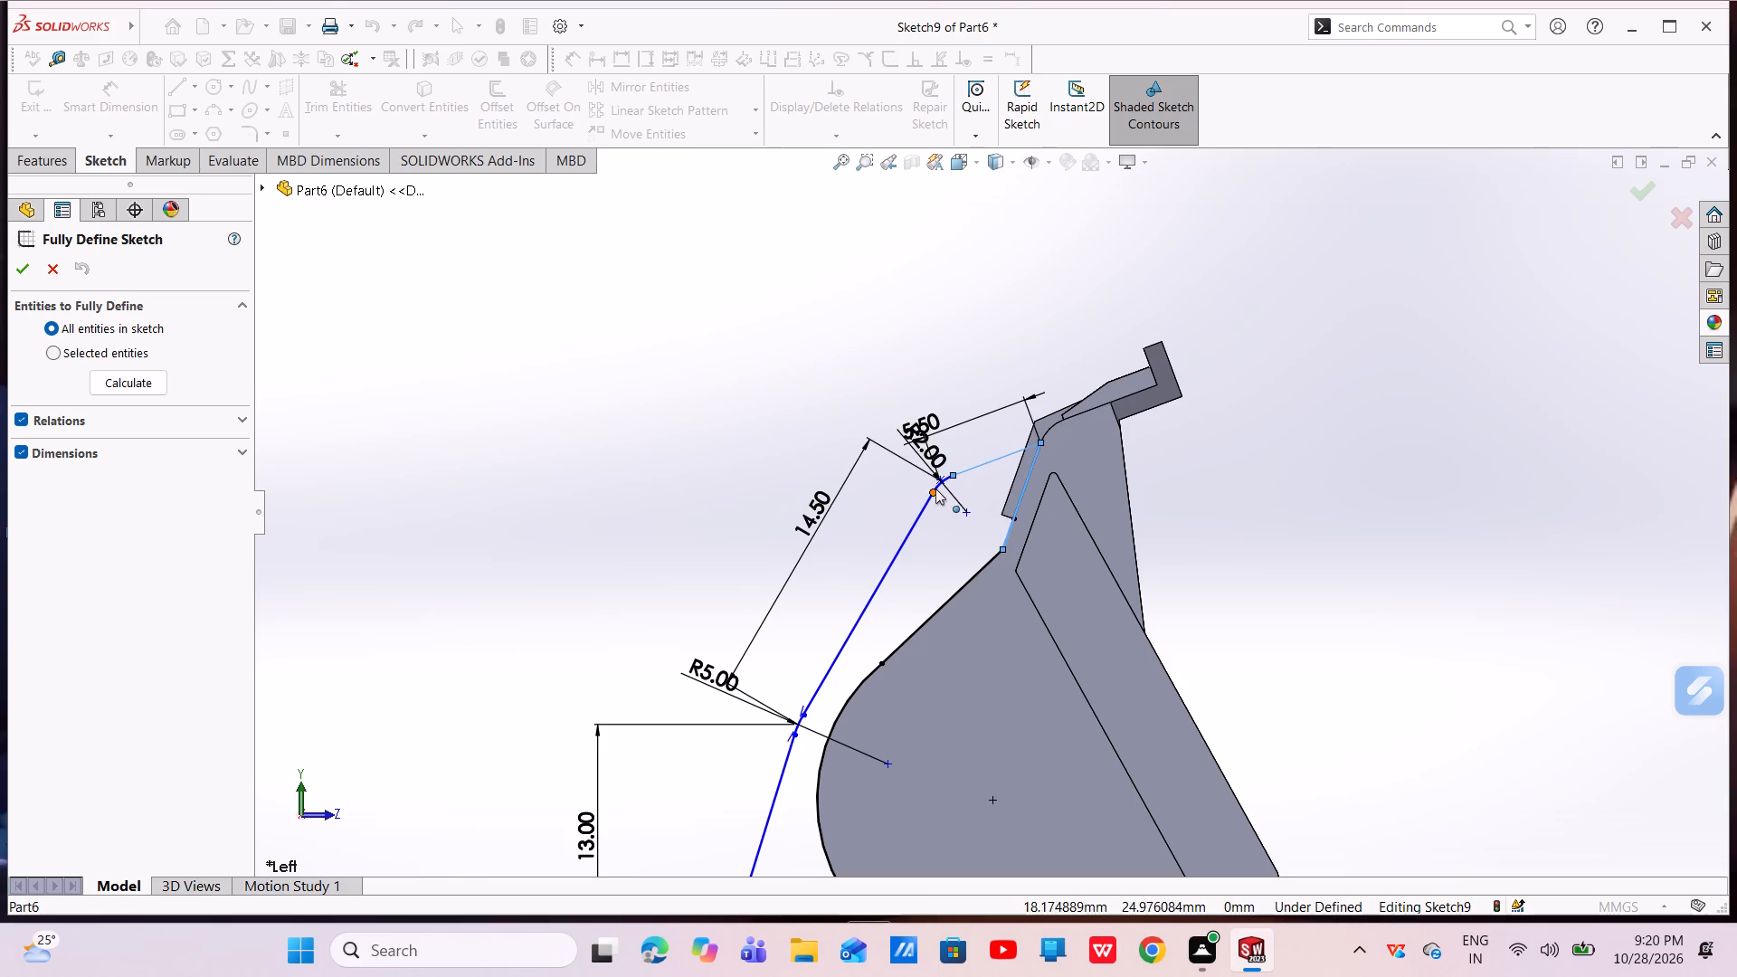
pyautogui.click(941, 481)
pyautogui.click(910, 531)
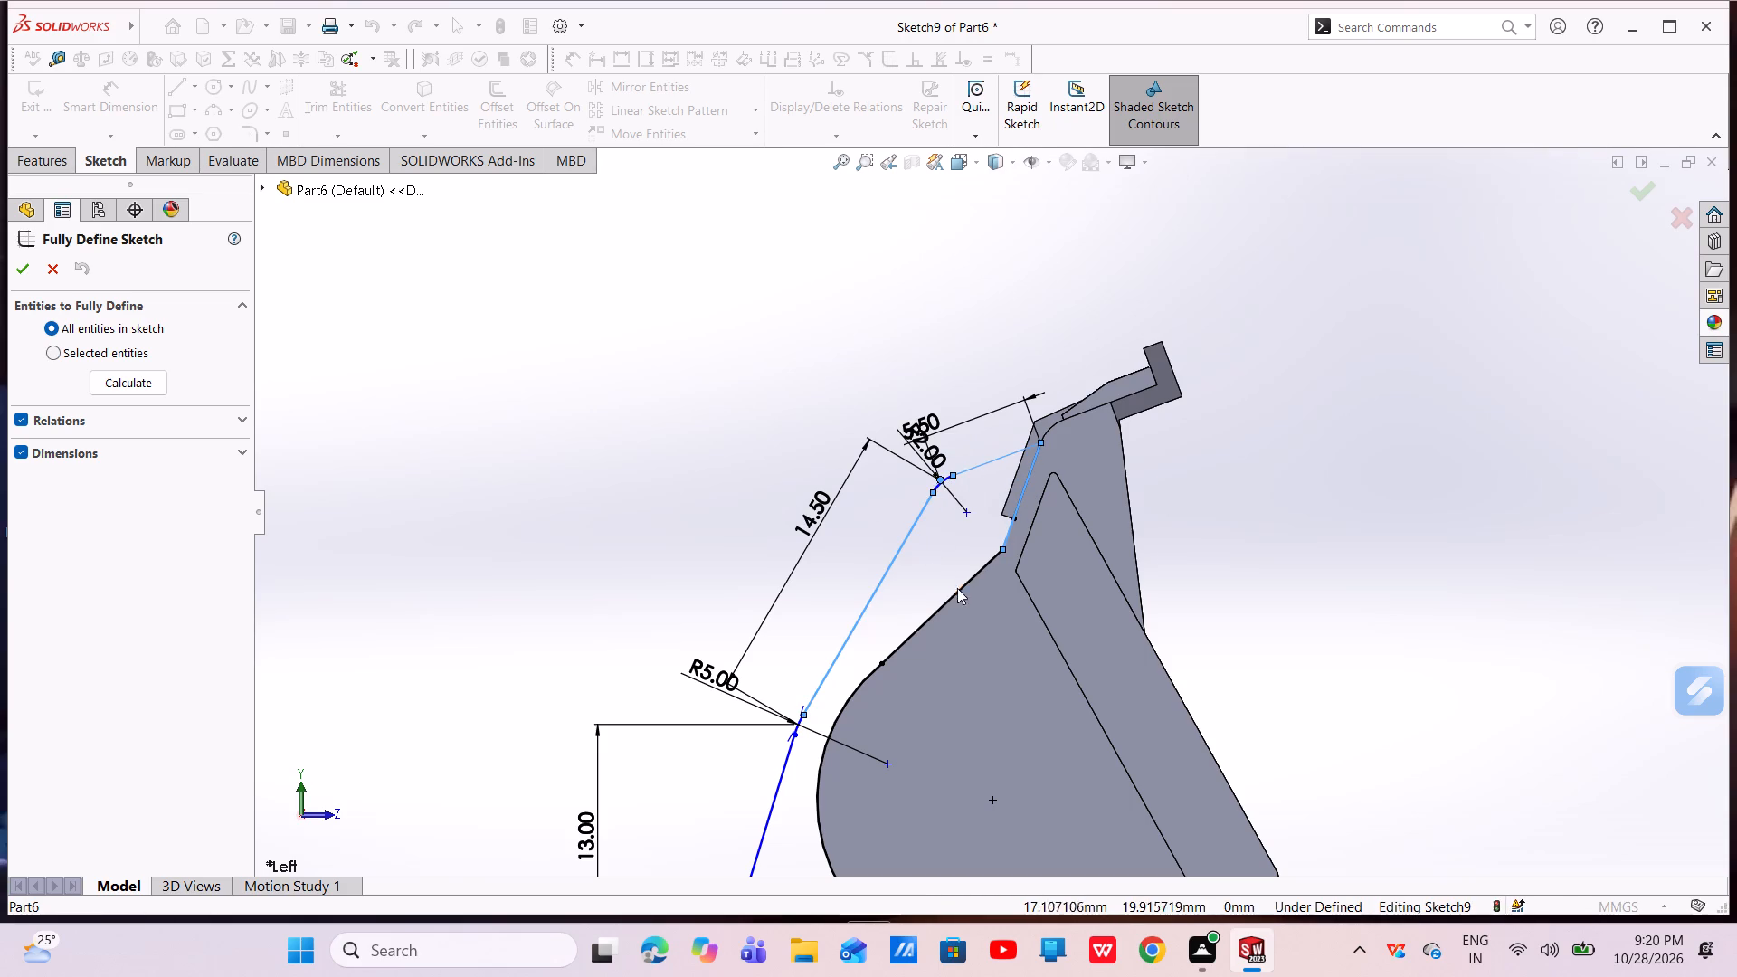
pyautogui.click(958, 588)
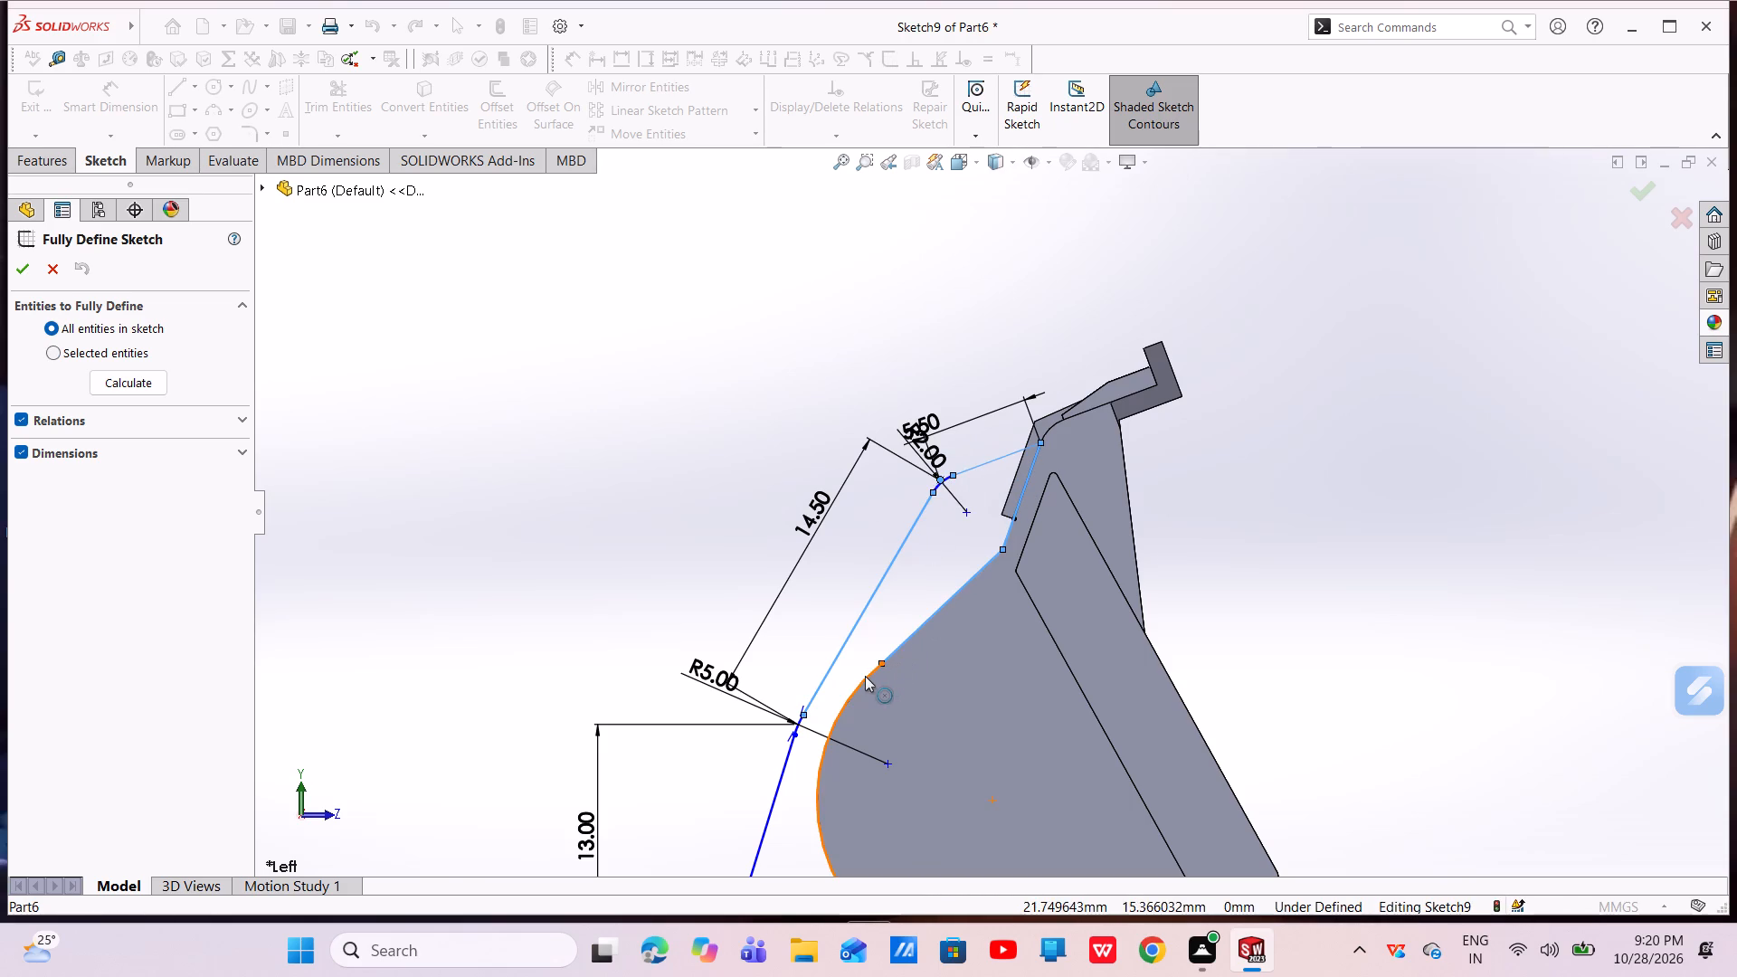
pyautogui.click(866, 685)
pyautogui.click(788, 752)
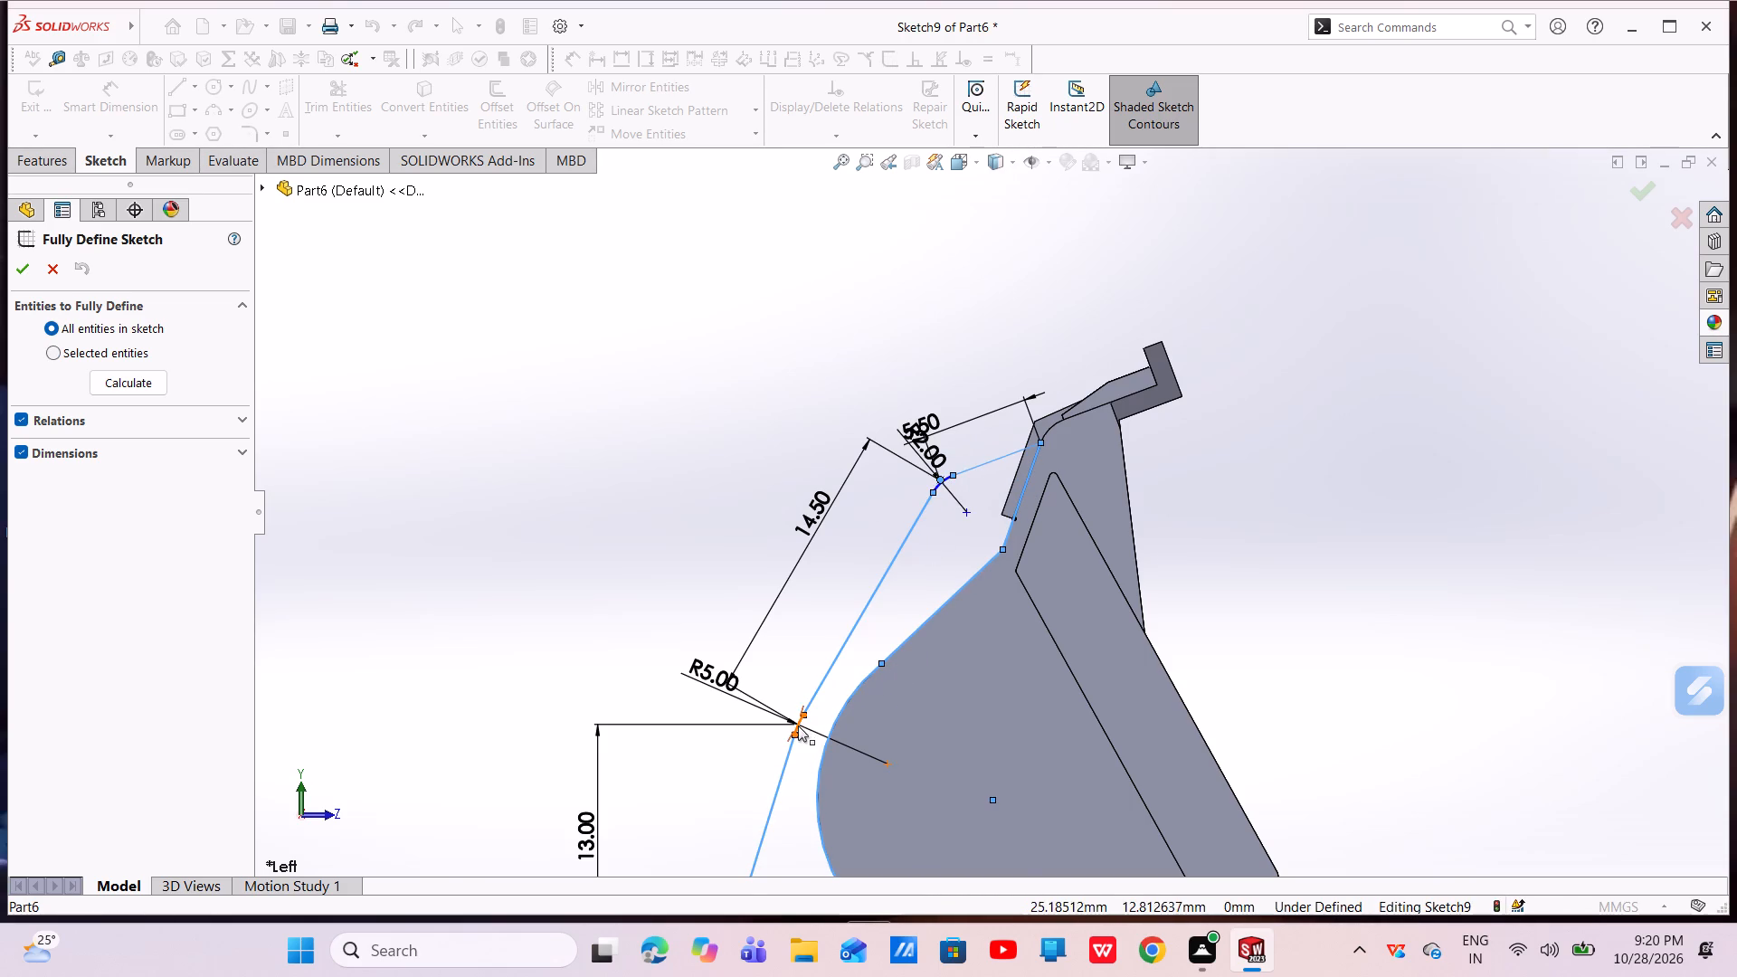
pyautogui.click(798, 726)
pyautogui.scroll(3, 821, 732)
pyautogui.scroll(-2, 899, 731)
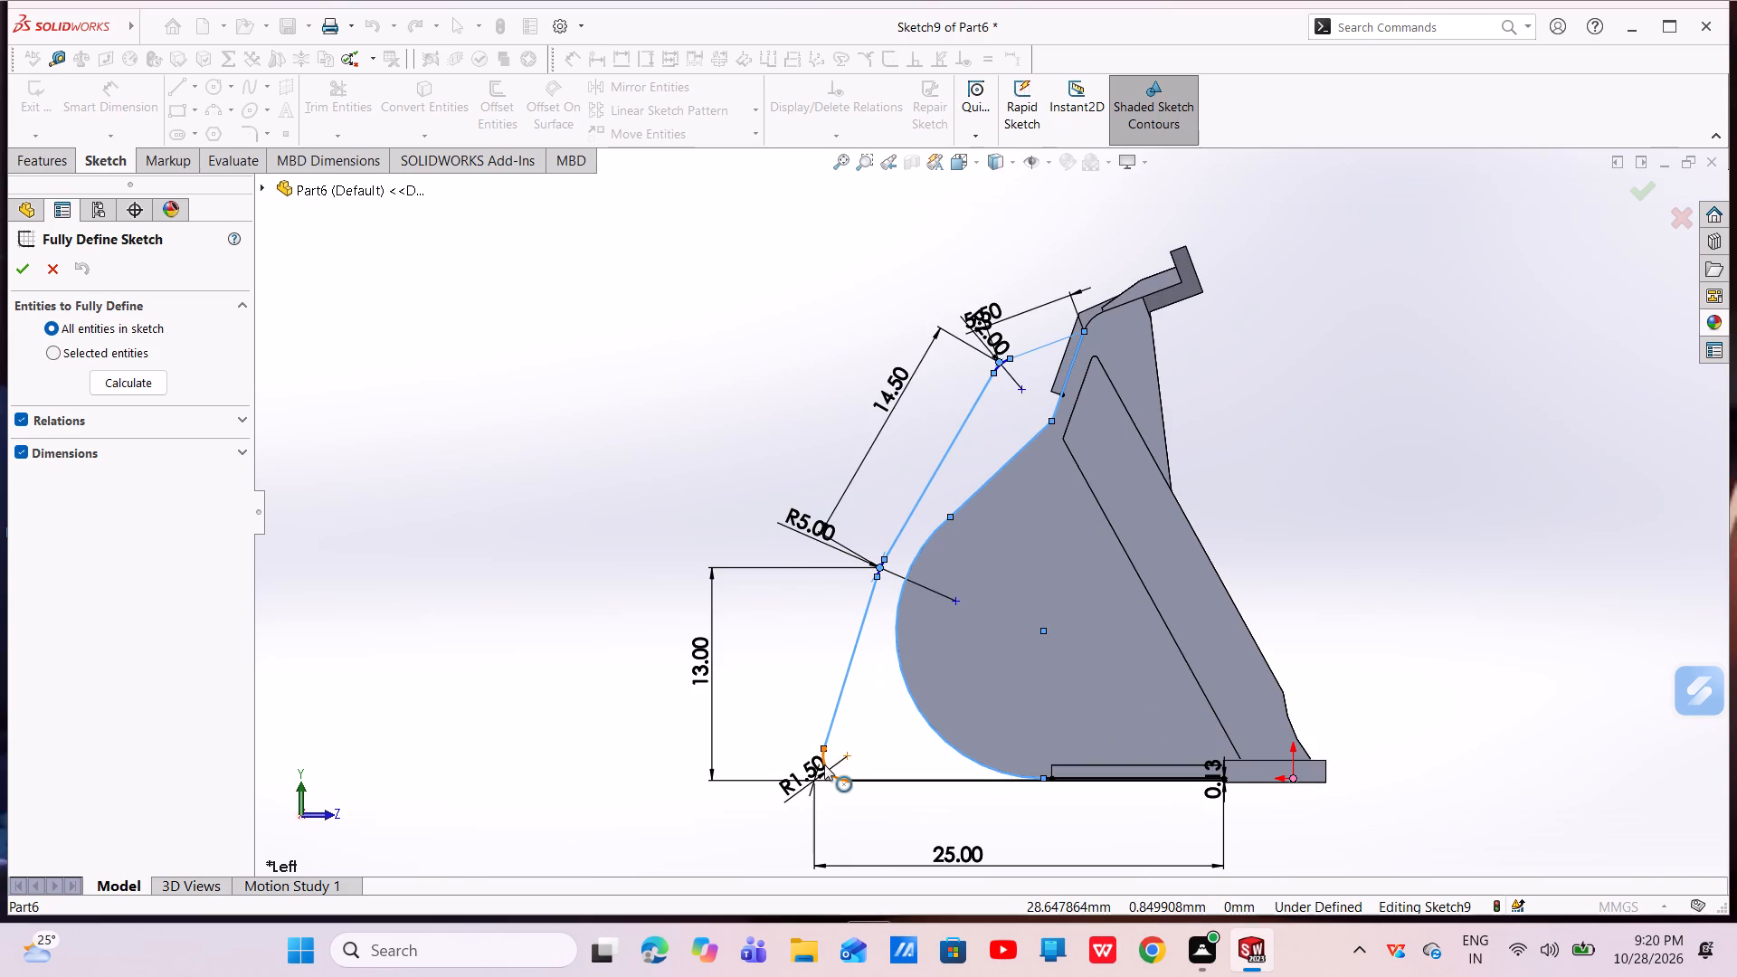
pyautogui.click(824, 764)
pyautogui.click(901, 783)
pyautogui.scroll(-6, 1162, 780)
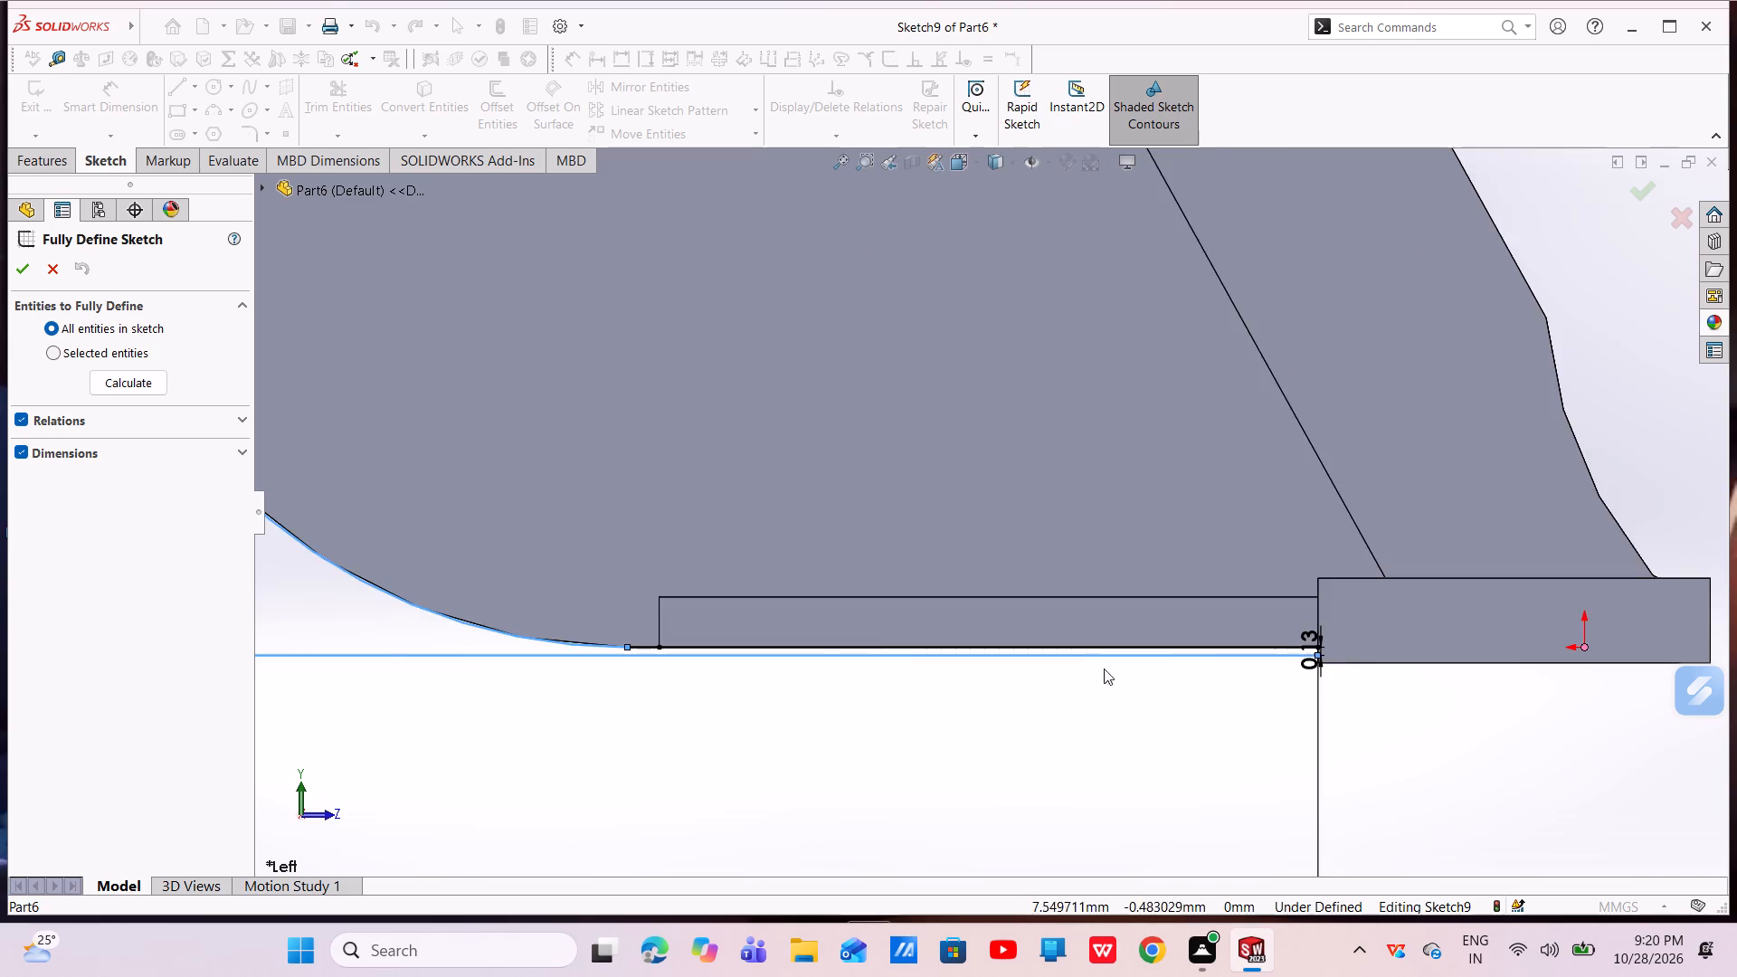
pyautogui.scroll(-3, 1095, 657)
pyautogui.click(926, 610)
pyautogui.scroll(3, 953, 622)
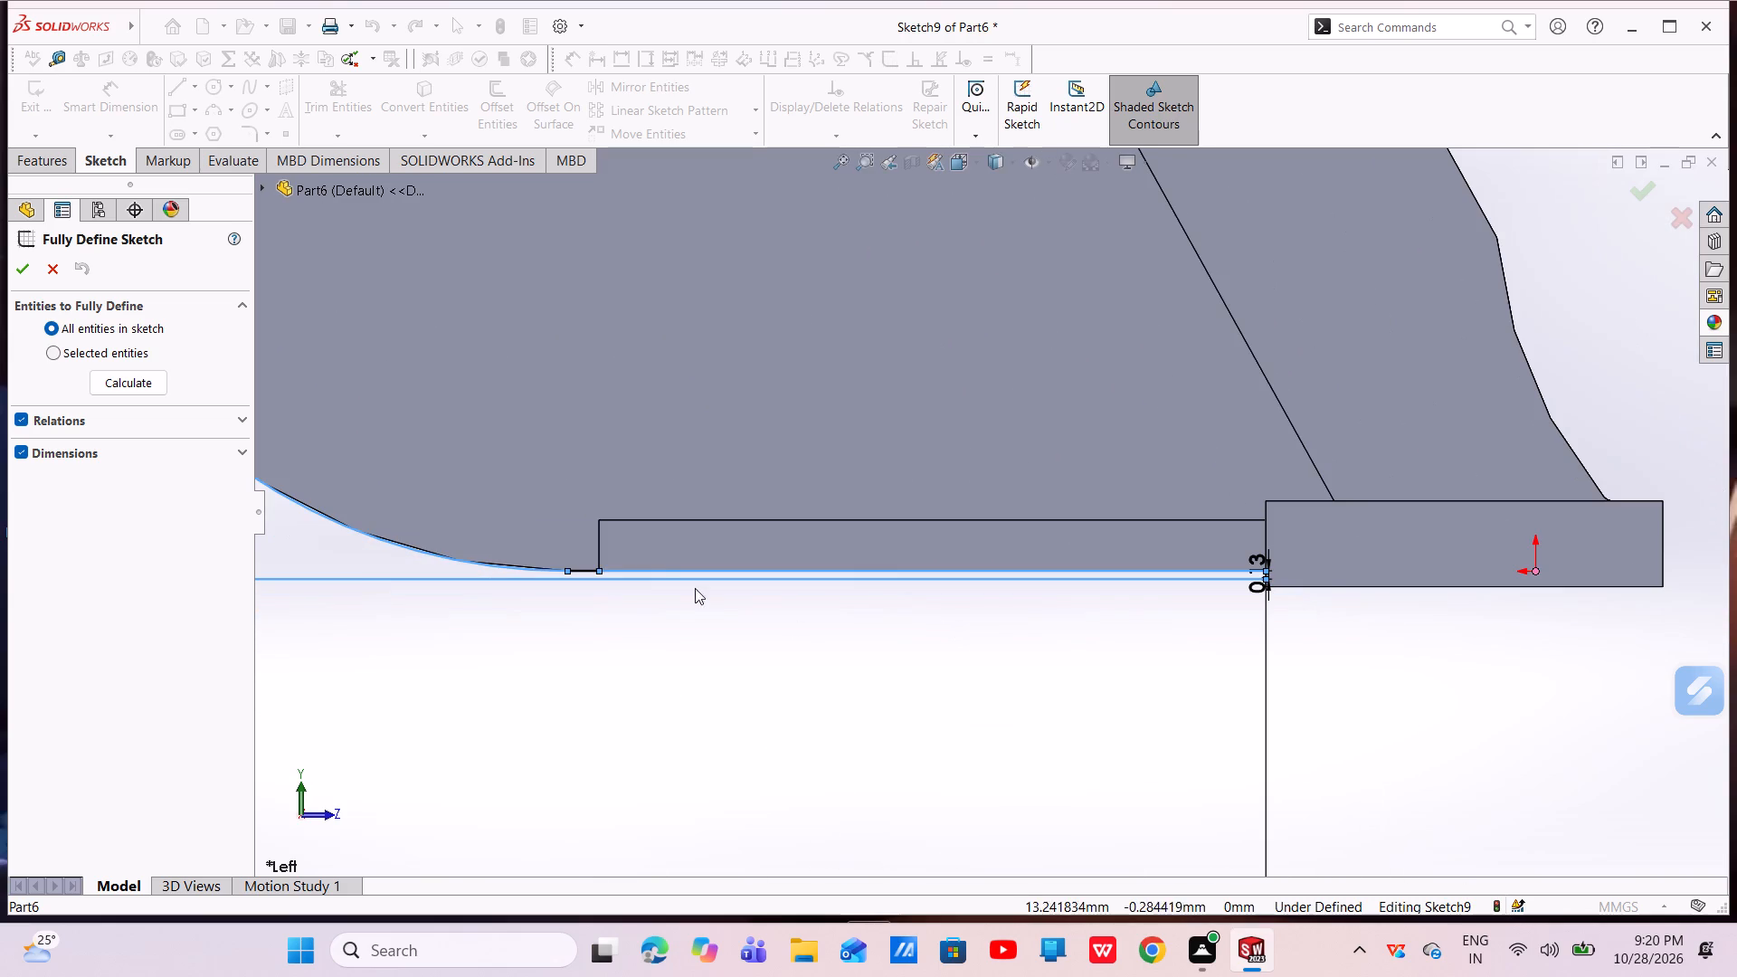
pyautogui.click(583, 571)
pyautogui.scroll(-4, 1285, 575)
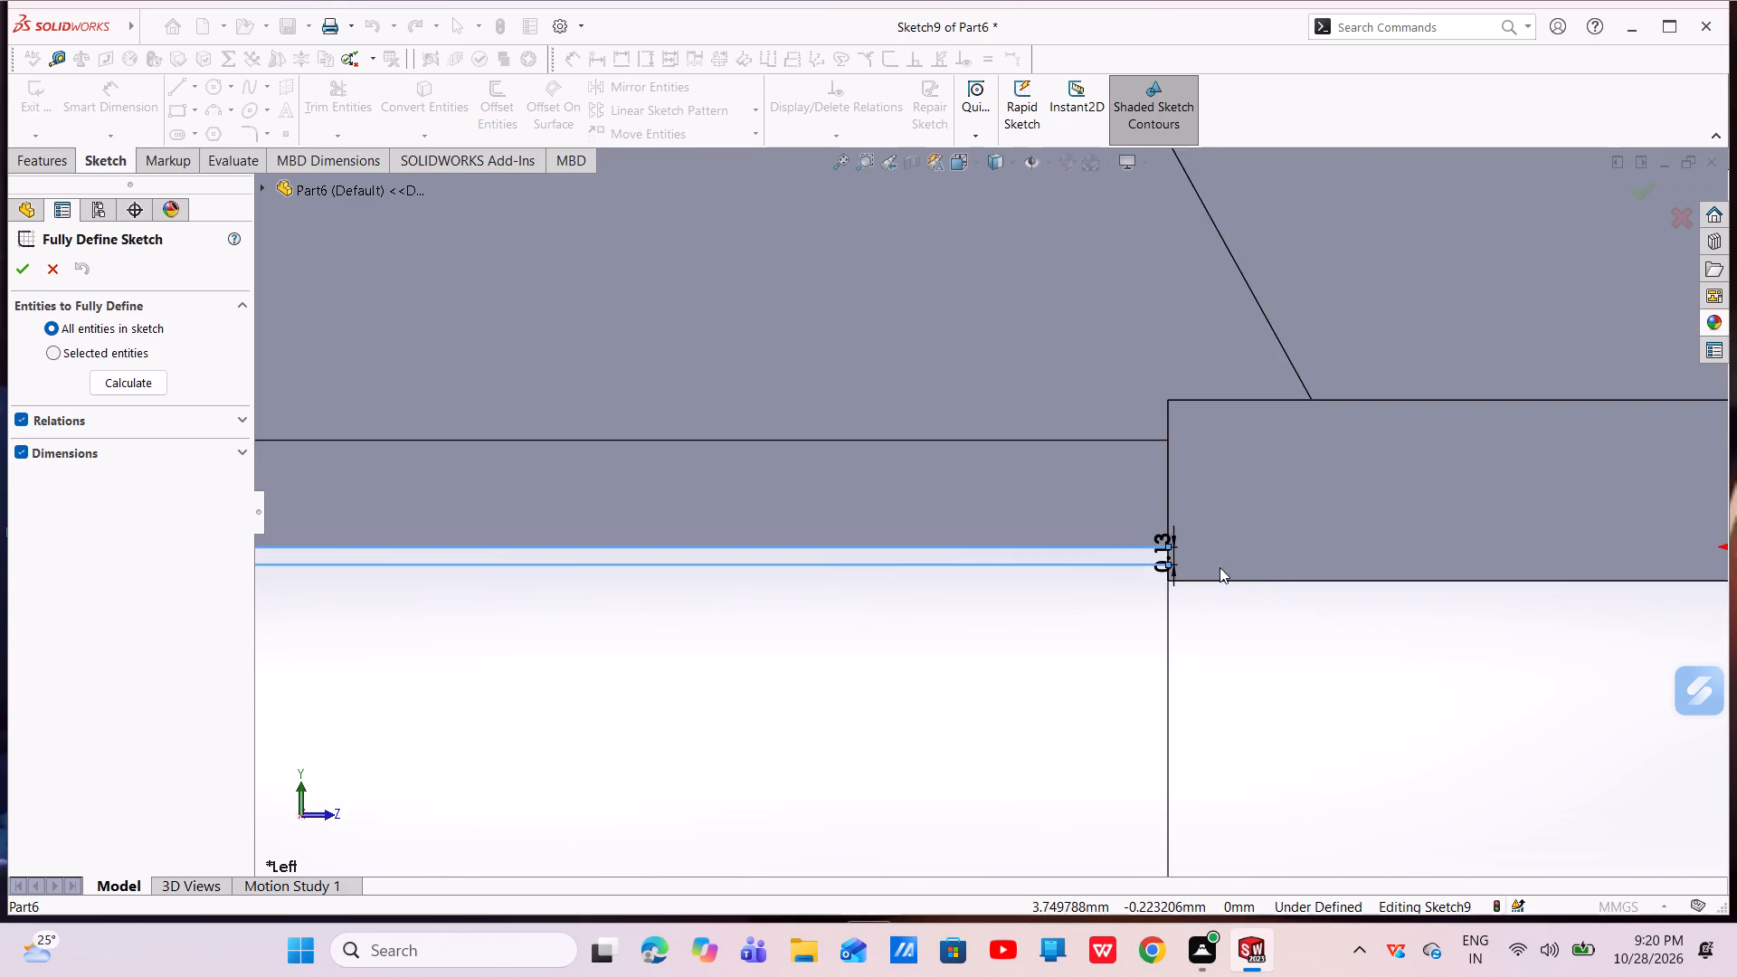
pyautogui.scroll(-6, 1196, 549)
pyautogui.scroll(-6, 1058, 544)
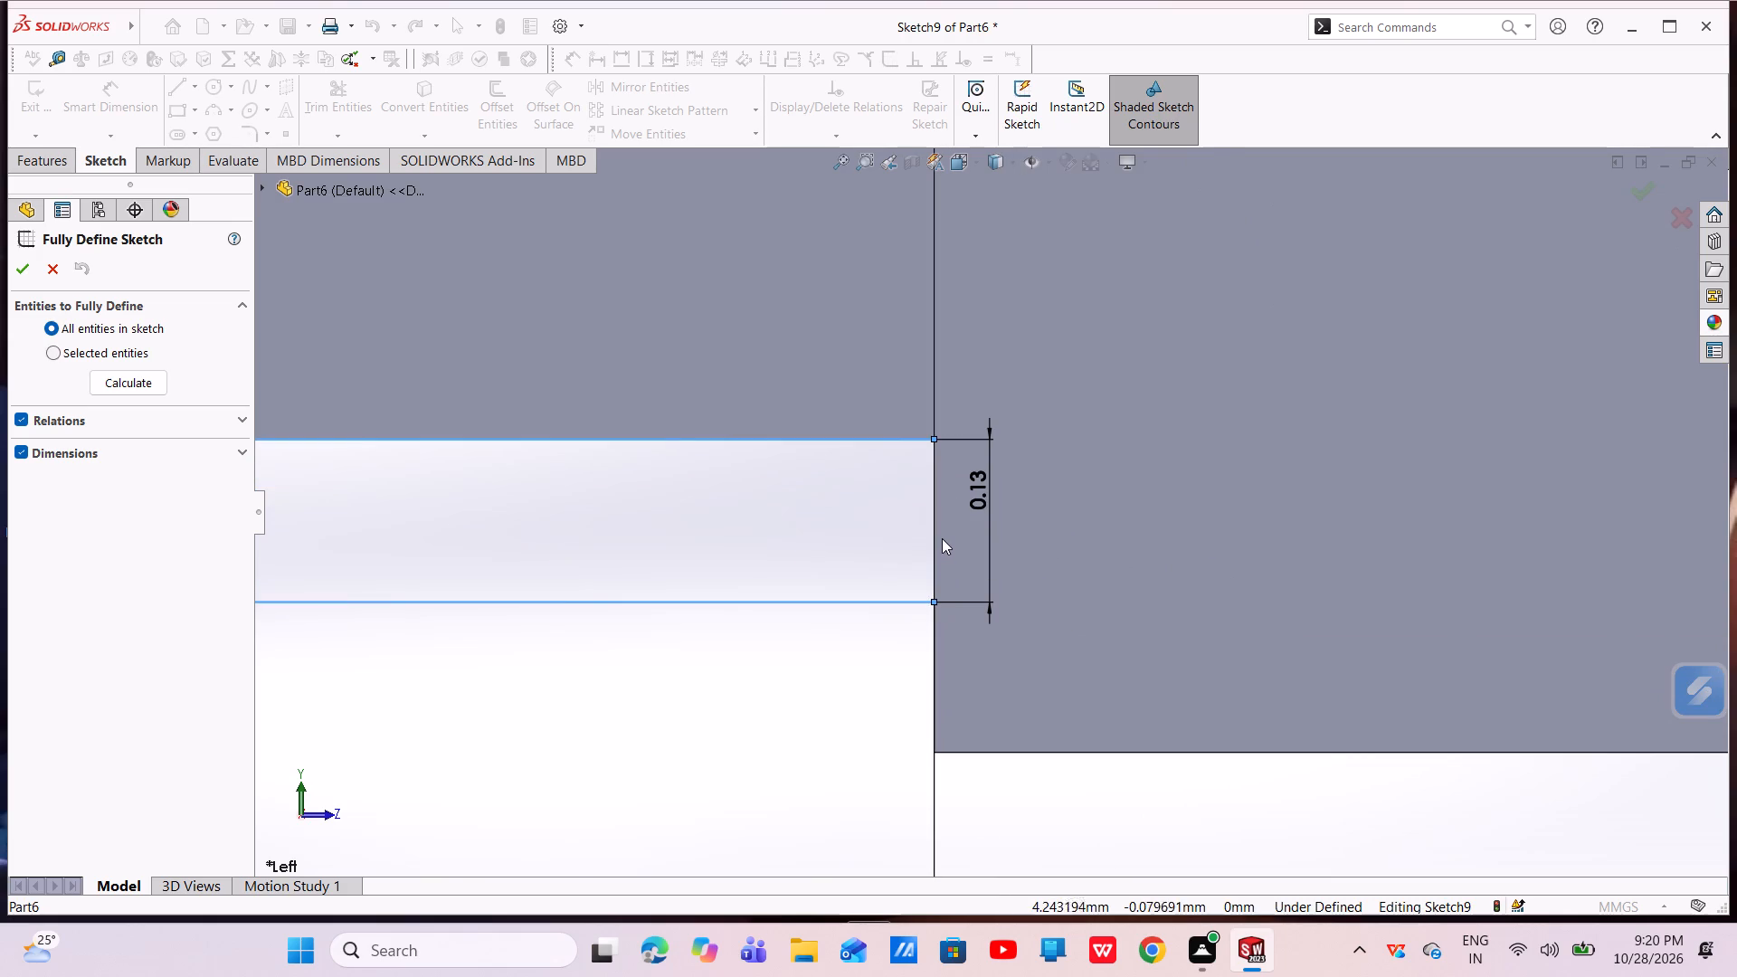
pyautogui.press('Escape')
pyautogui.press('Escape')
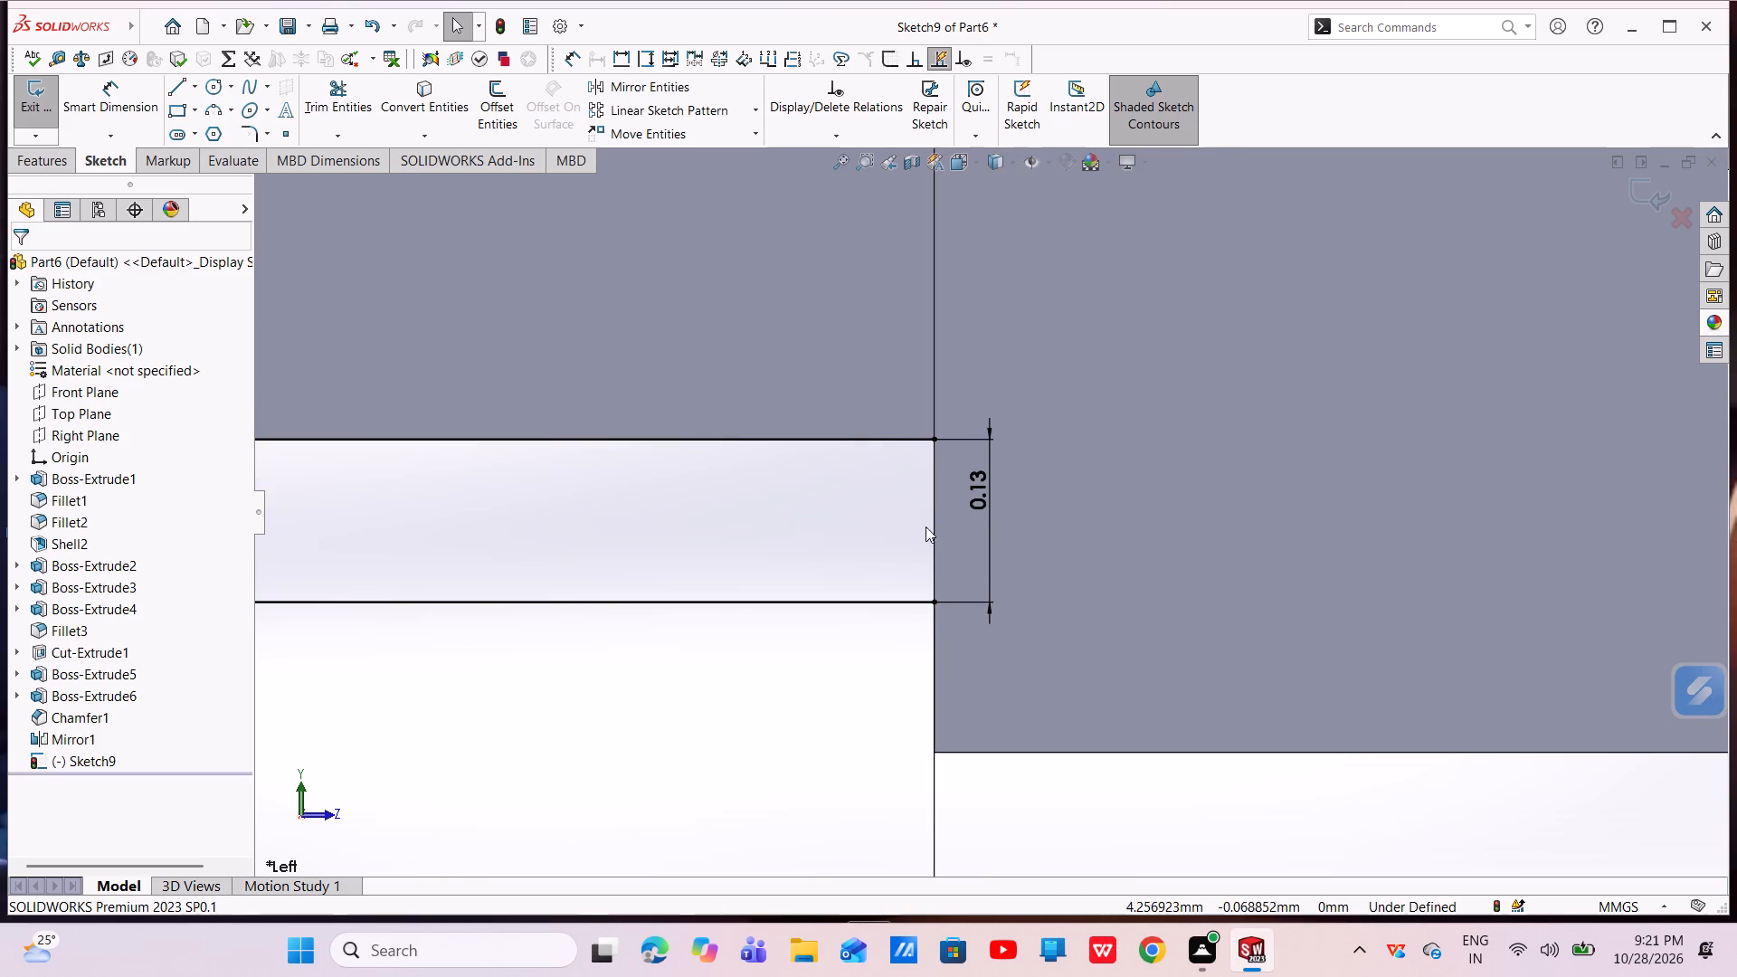
# Close the 0.13 mm gap with a short vertical line joining the ends of the converted bottom edge and the 25 mm bottom line.
pyautogui.click(189, 84)
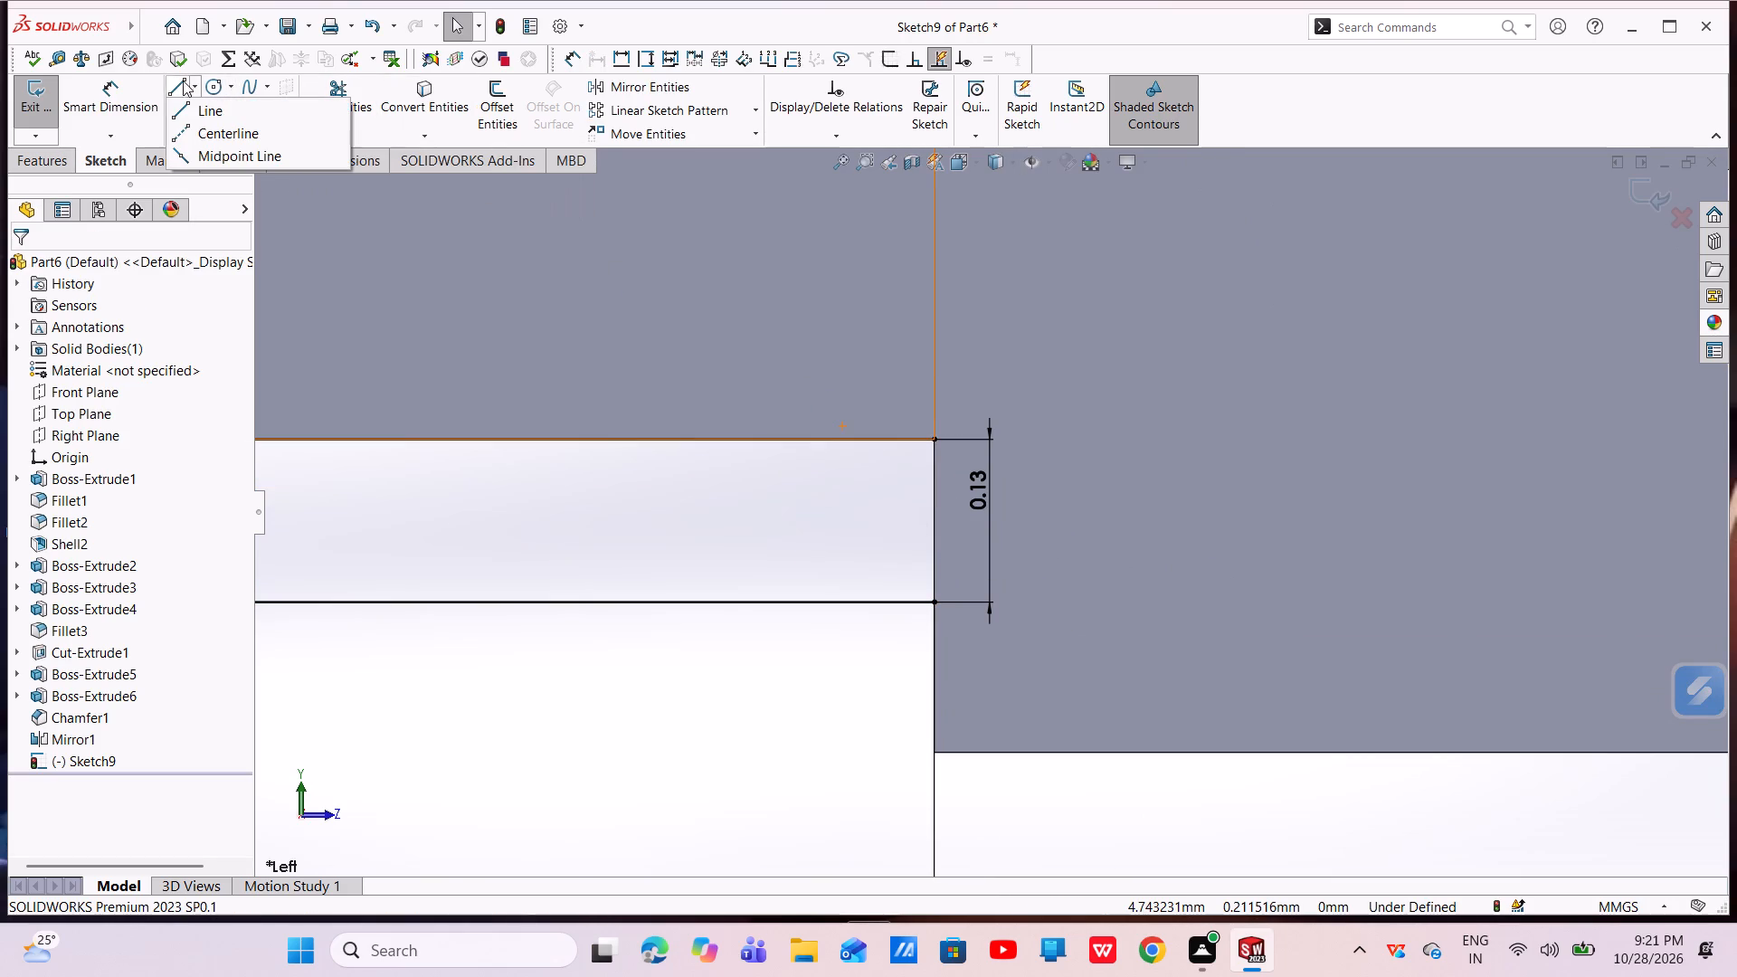
pyautogui.click(180, 109)
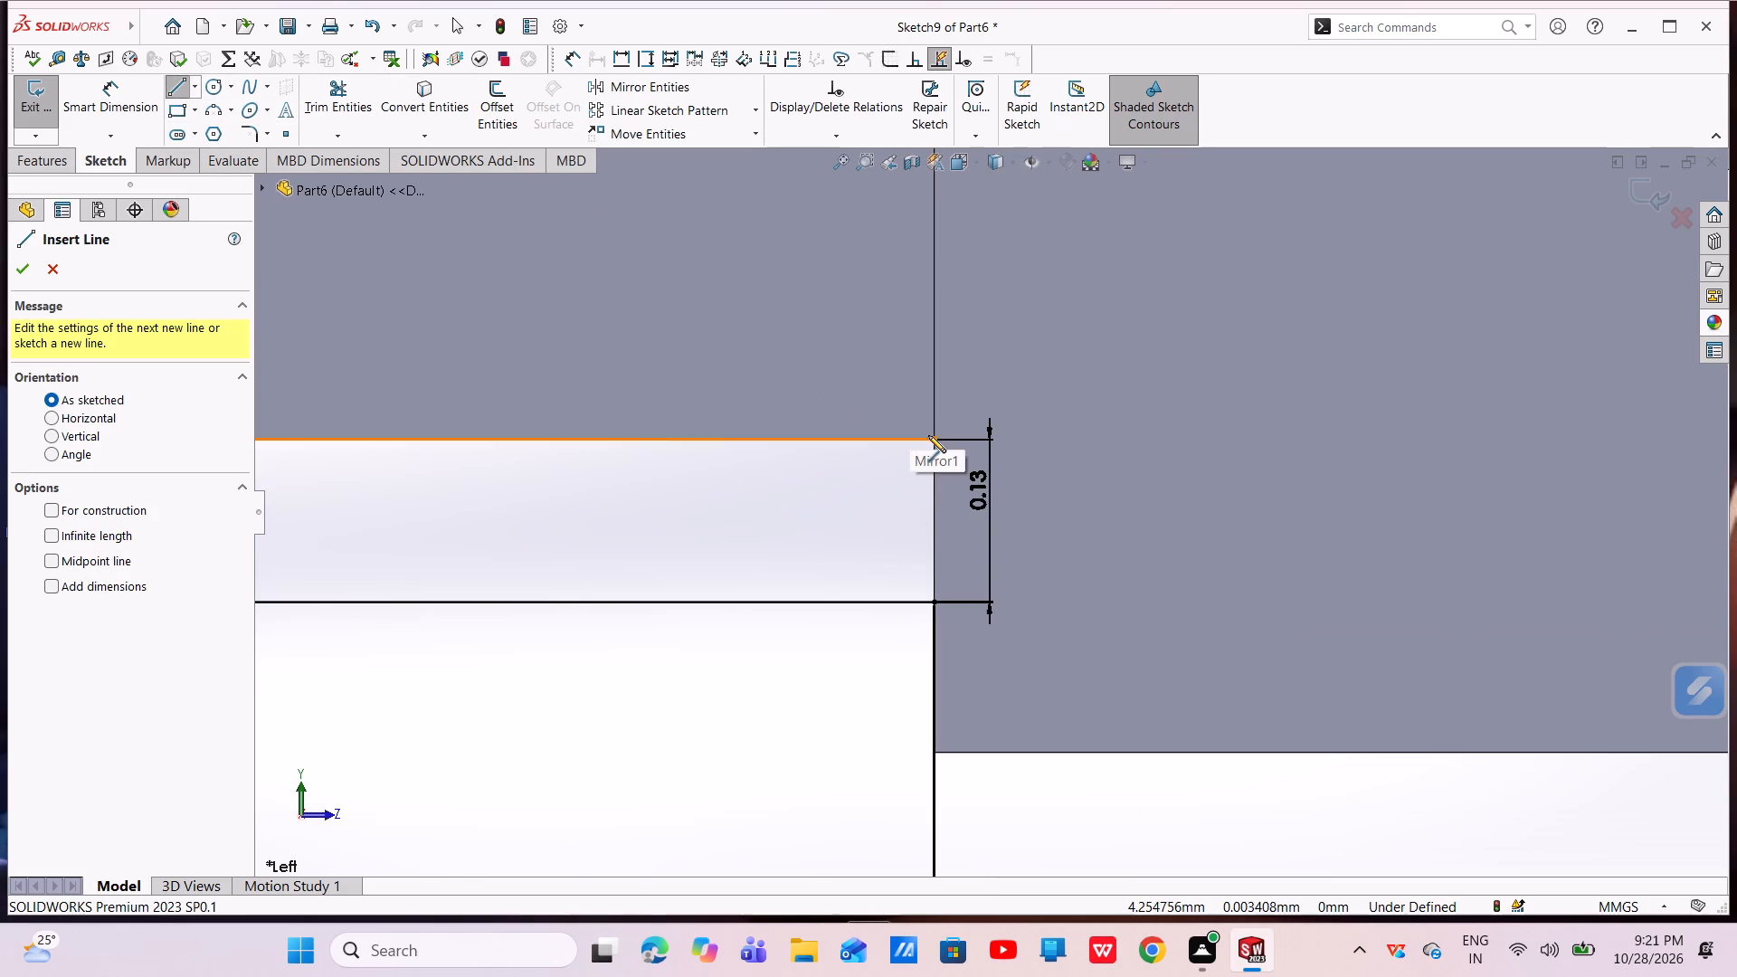
pyautogui.click(932, 440)
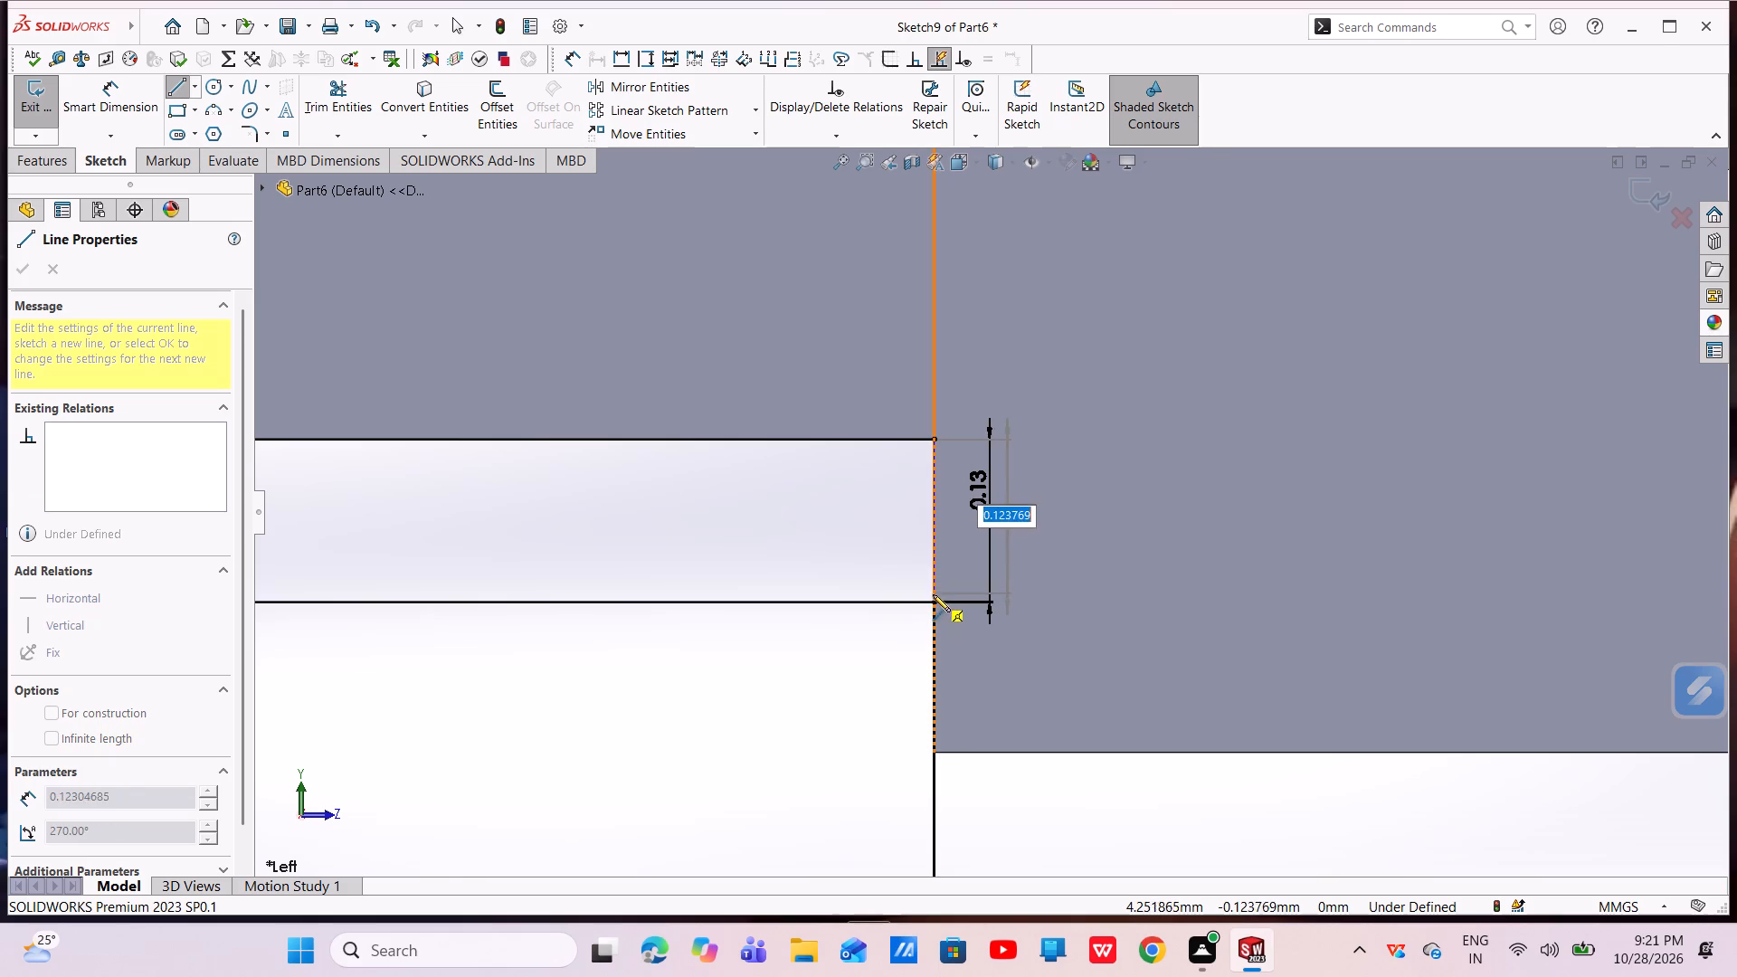
pyautogui.click(933, 598)
pyautogui.rightClick(932, 598)
pyautogui.click(957, 610)
pyautogui.scroll(3, 954, 613)
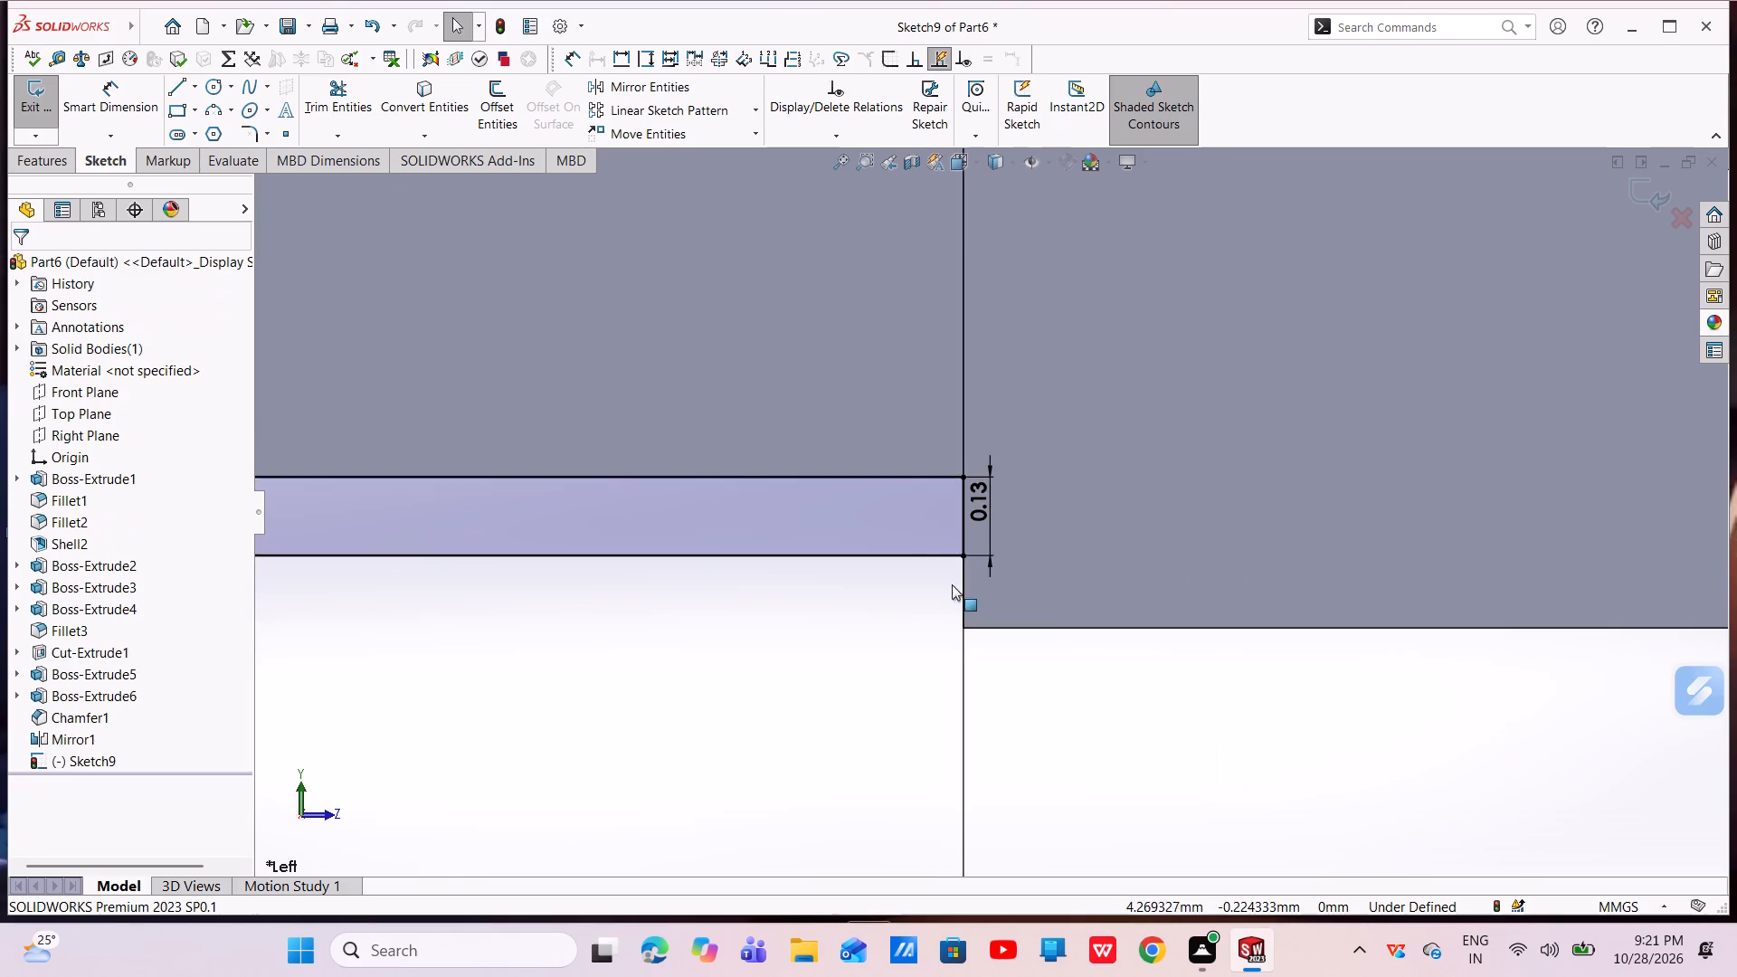
pyautogui.scroll(20, 952, 584)
pyautogui.scroll(1, 952, 584)
pyautogui.scroll(3, 858, 408)
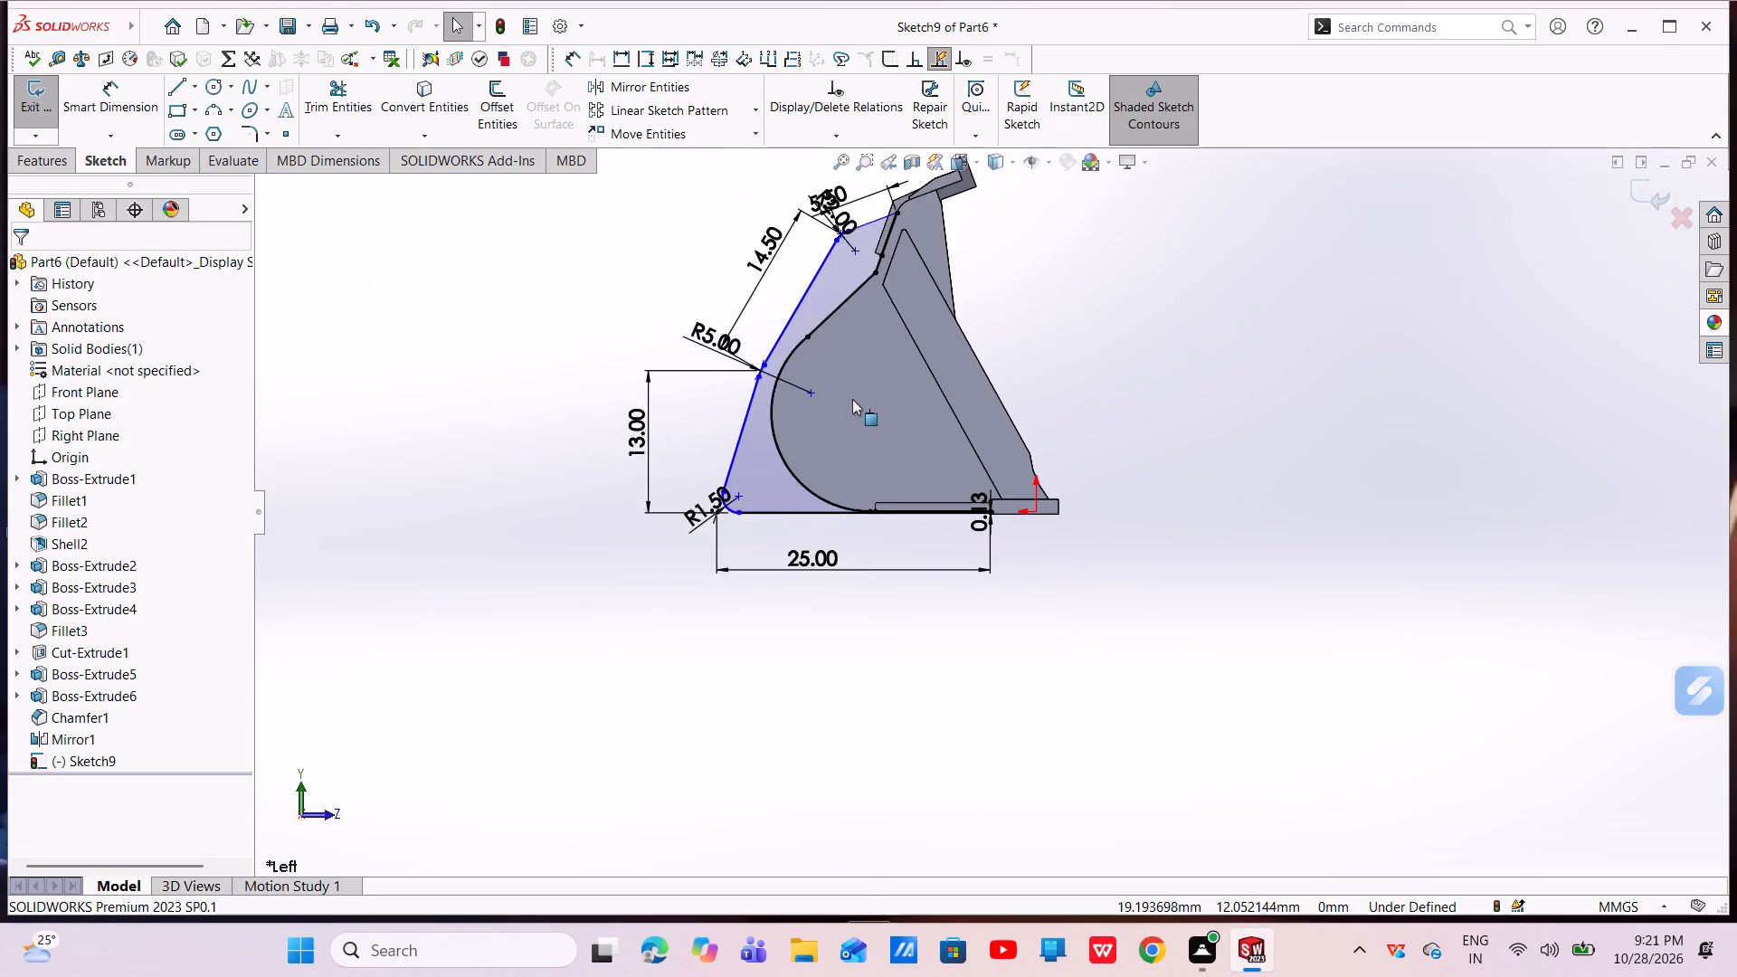
# Undo the last three sketch changes, including the short vertical line closing the bottom gap.
pyautogui.press('Escape')
pyautogui.scroll(-5, 878, 269)
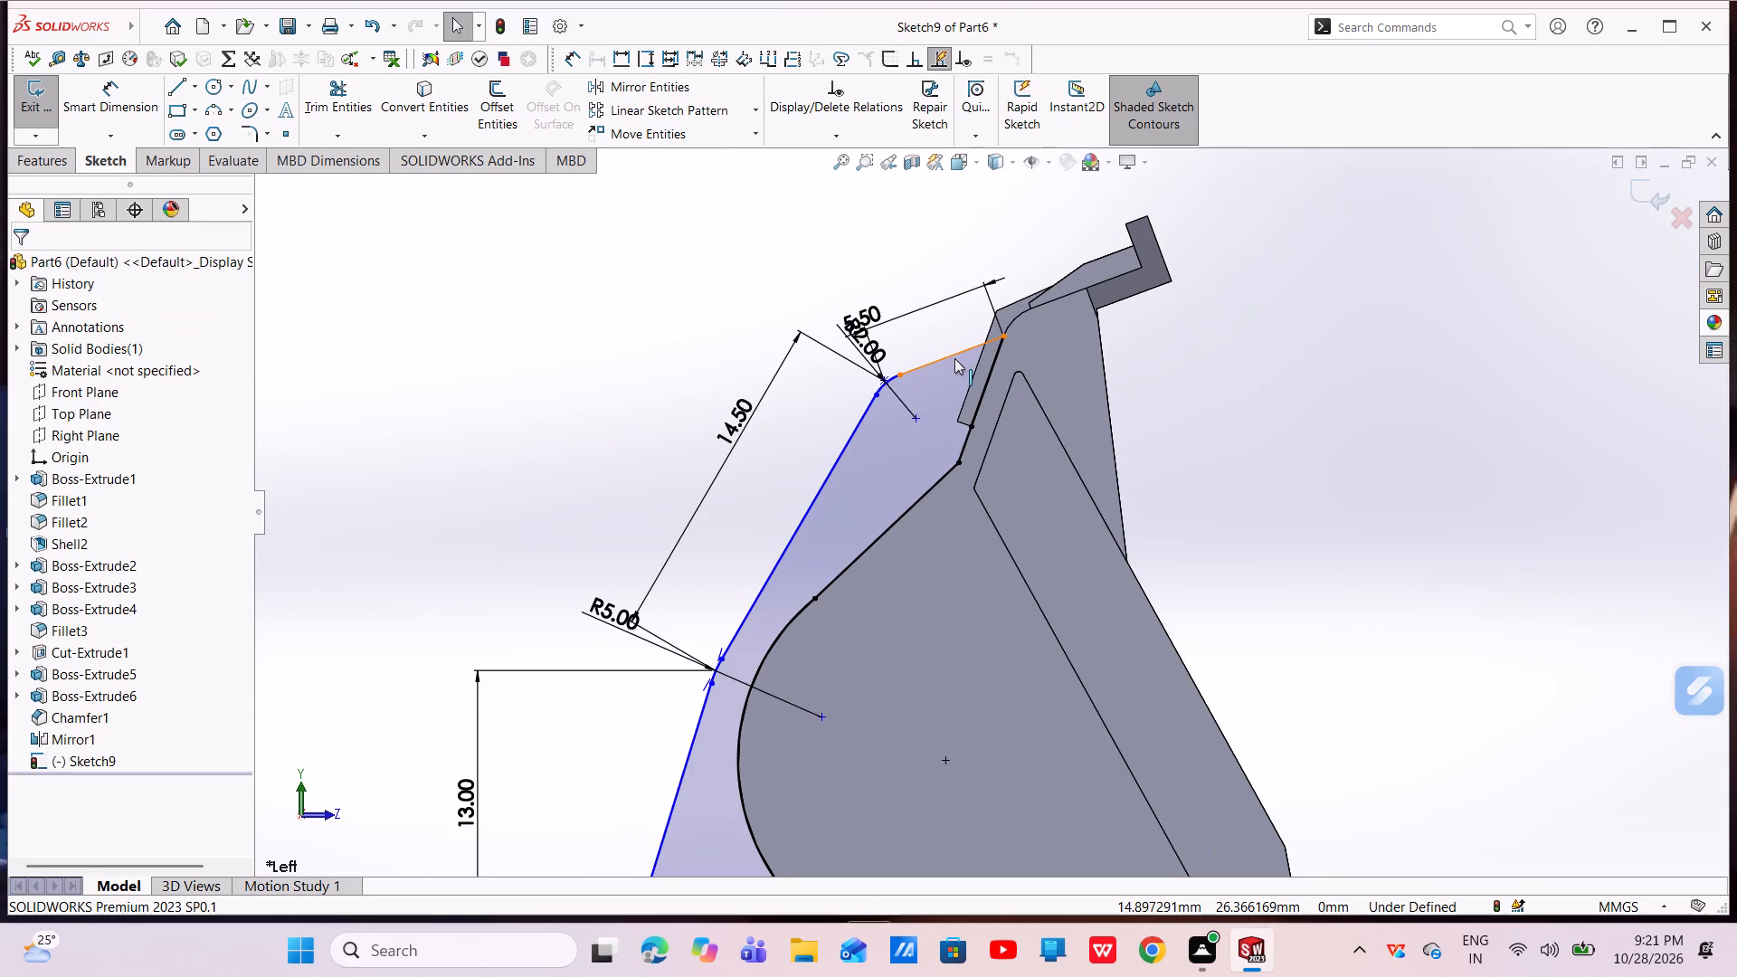
pyautogui.hotkey('ctrl', 'z')
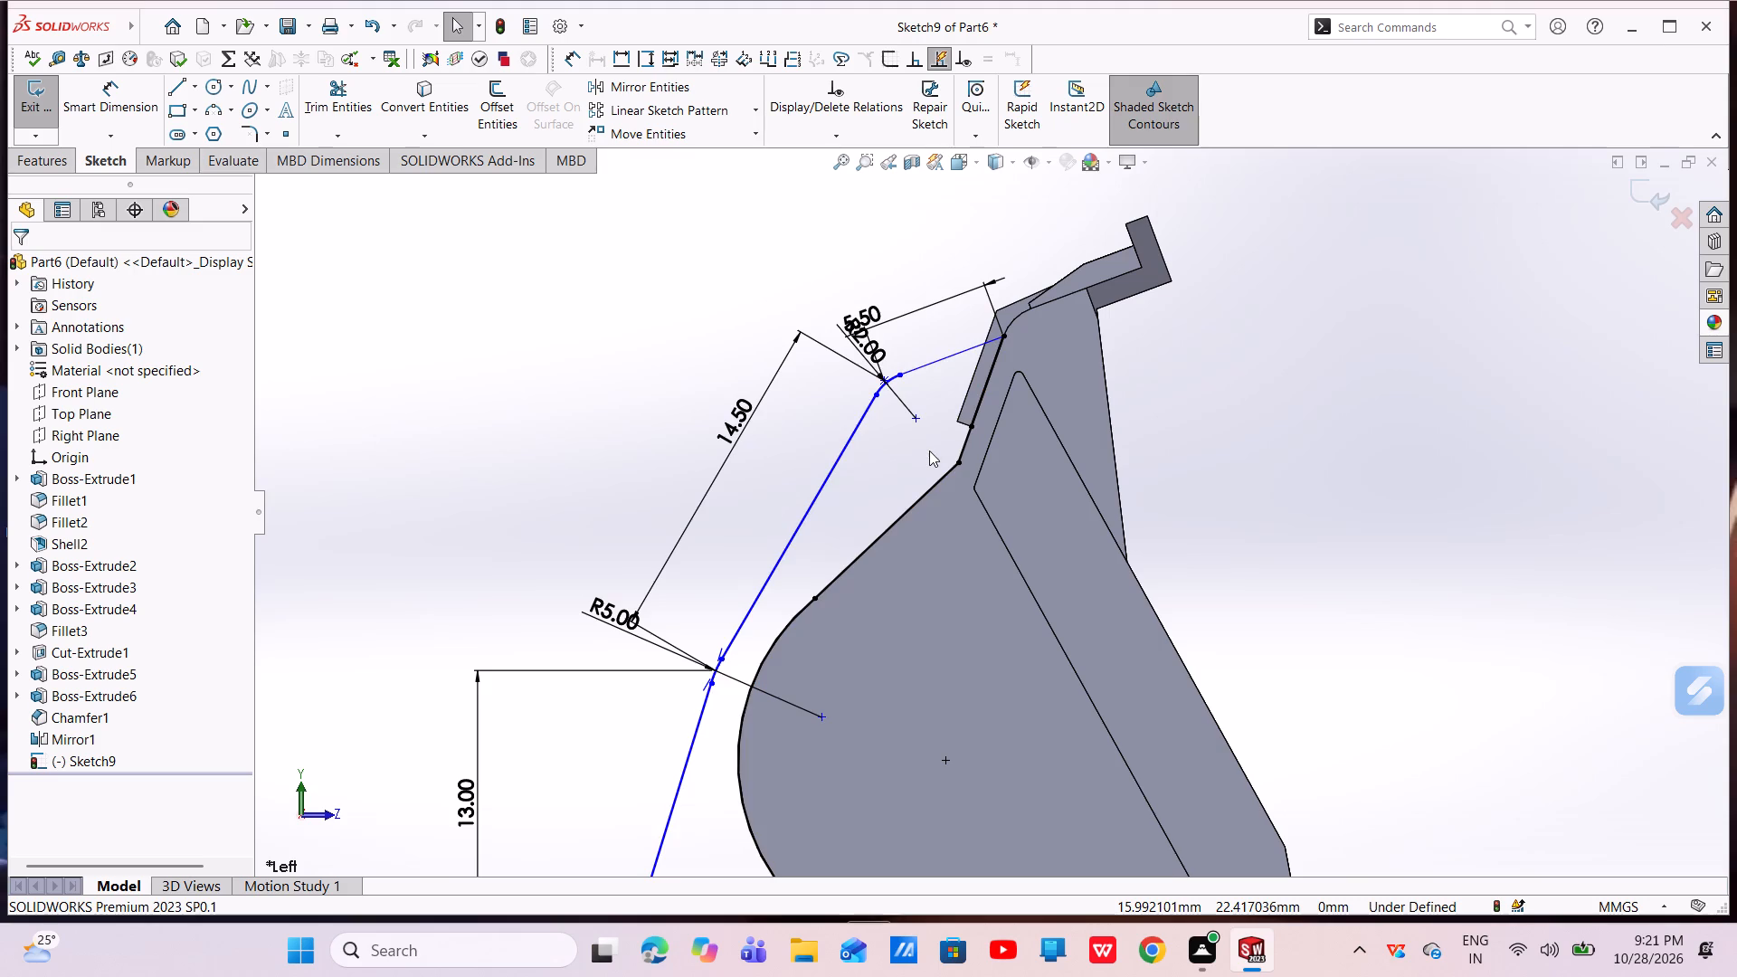
pyautogui.hotkey('ctrl', 'z')
pyautogui.hotkey('ctrl', 'z')
pyautogui.scroll(6, 940, 529)
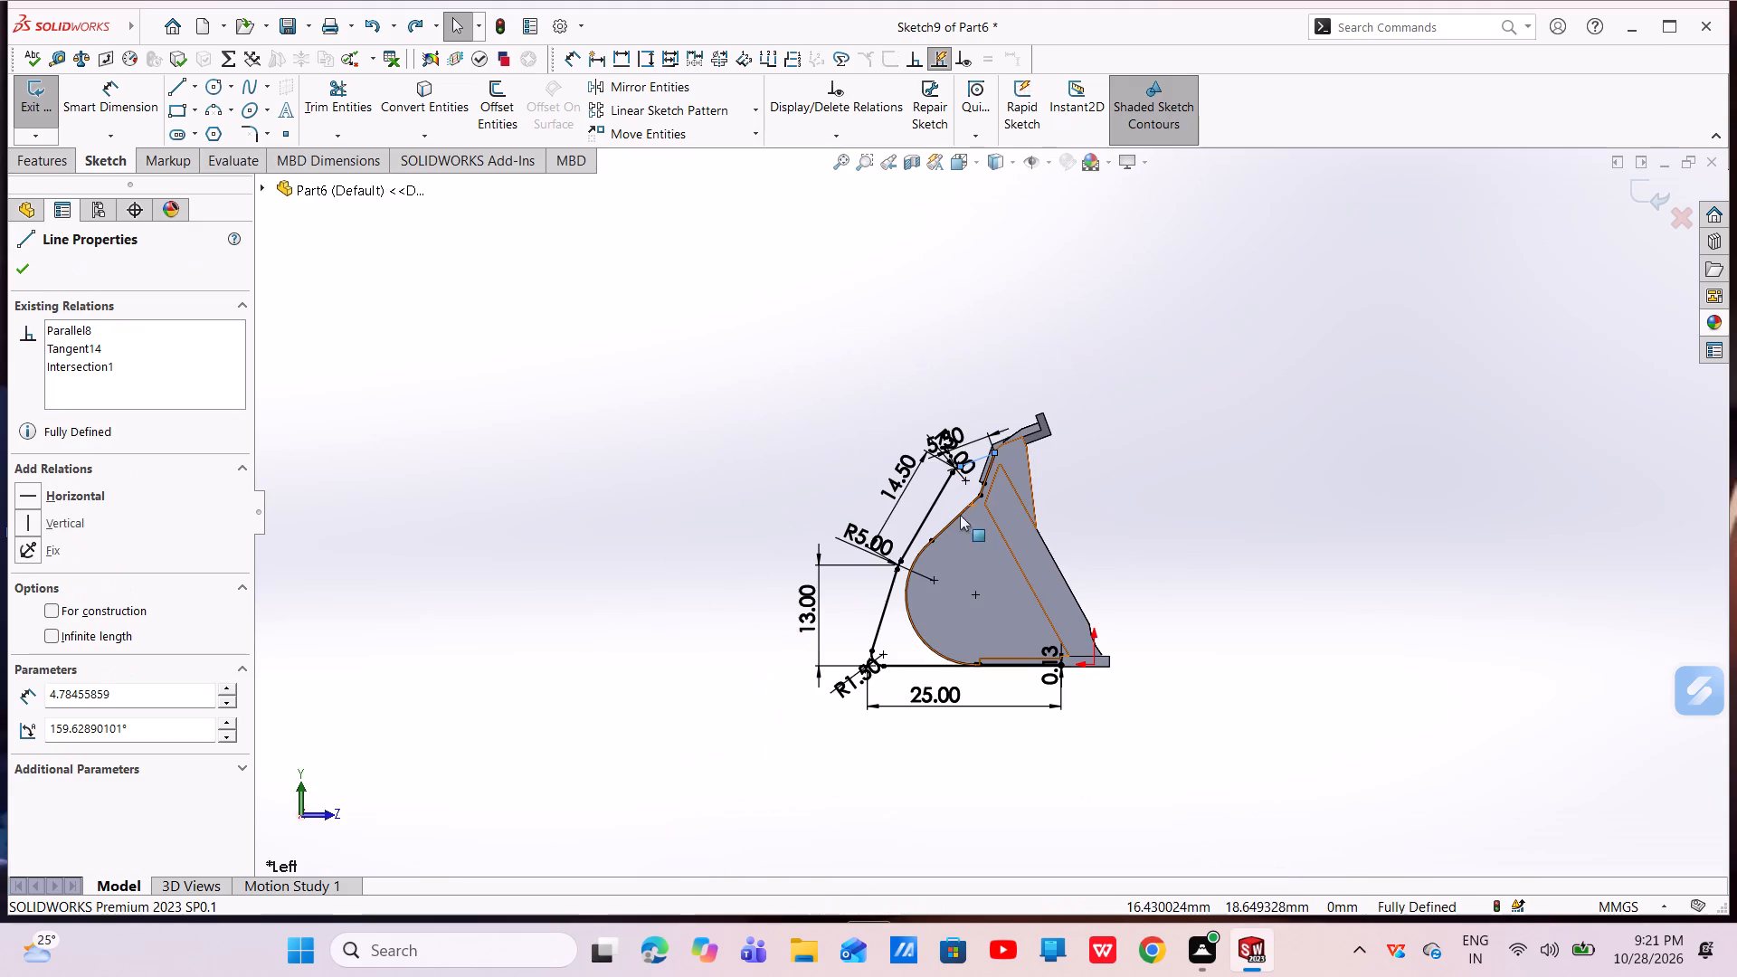
pyautogui.press('Escape')
# Draw a 0.13 mm vertical line joining the ends of the converted bottom edge and the 25 mm bottom line.
pyautogui.scroll(-4, 1046, 678)
pyautogui.scroll(-5, 1074, 592)
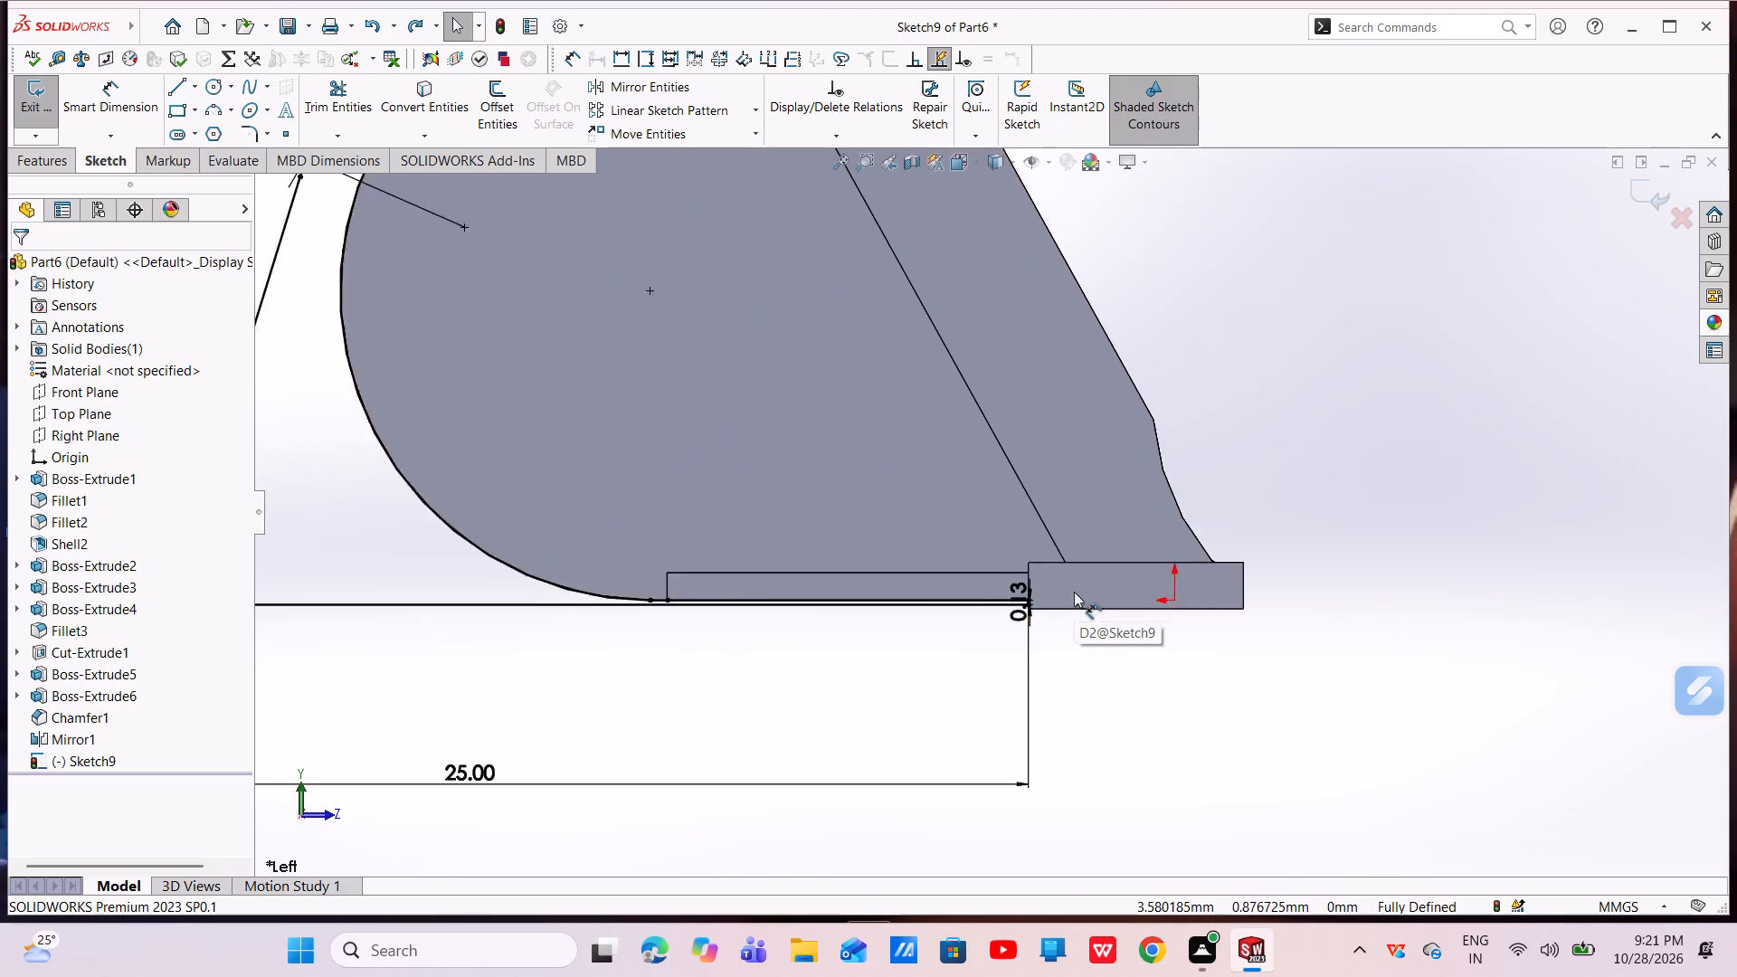
pyautogui.scroll(-1, 1074, 592)
pyautogui.scroll(-18, 996, 594)
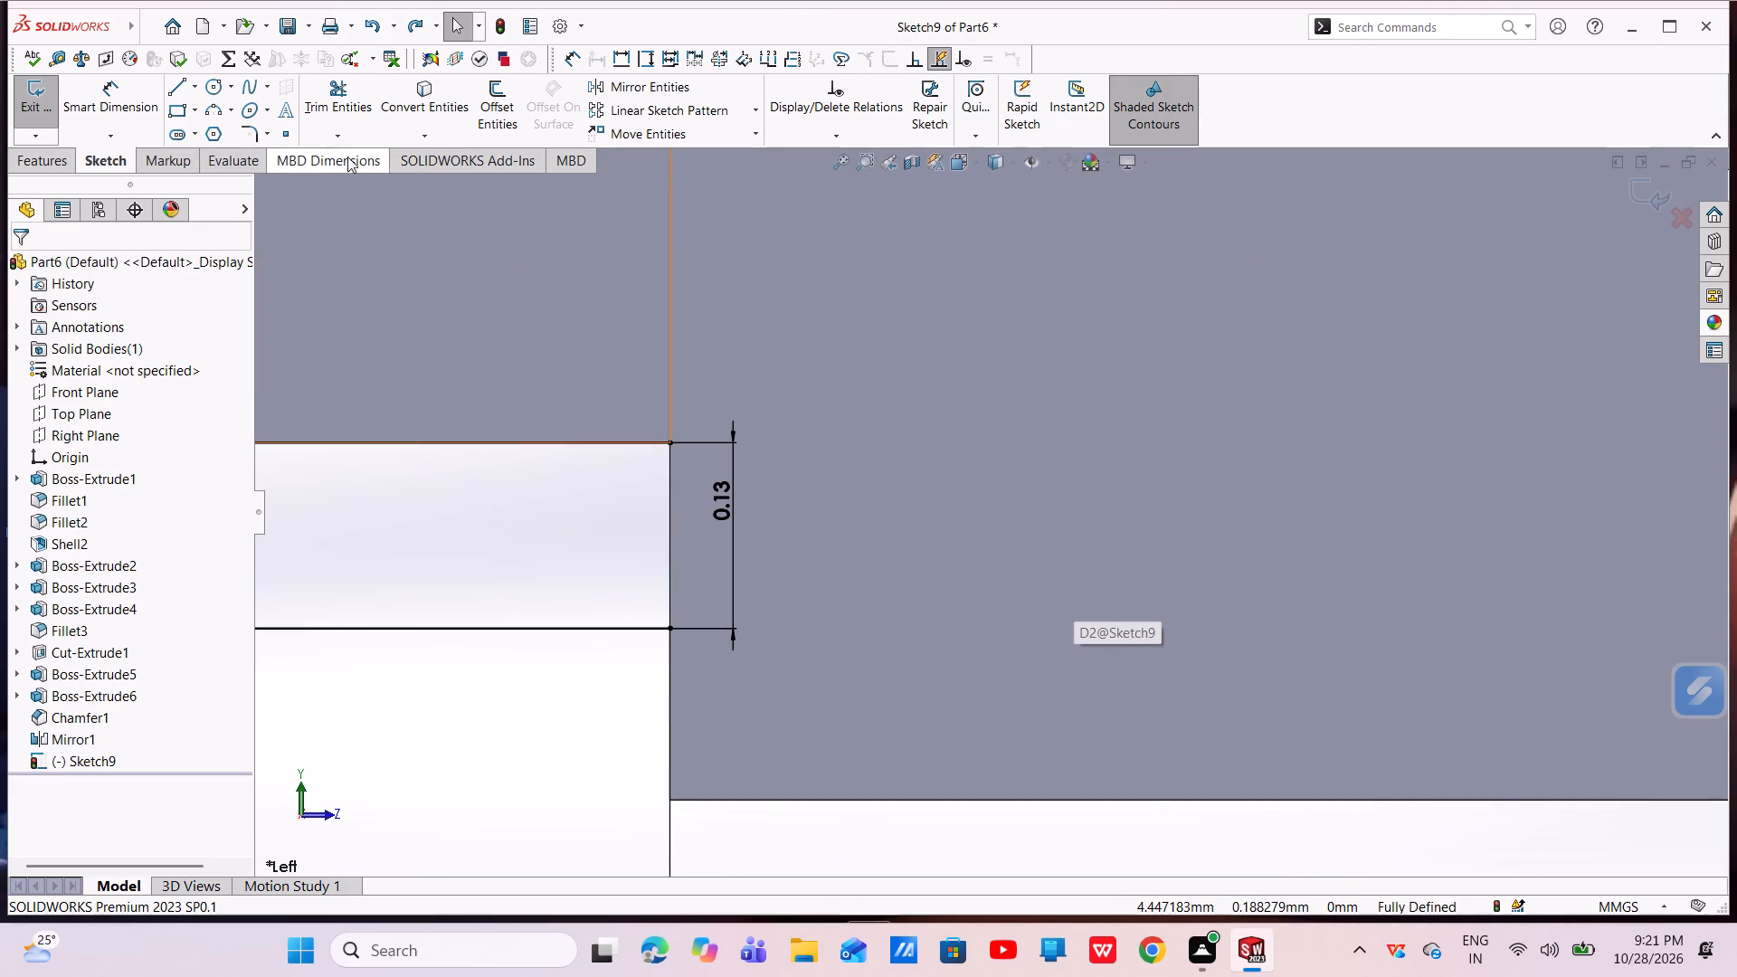
pyautogui.click(173, 85)
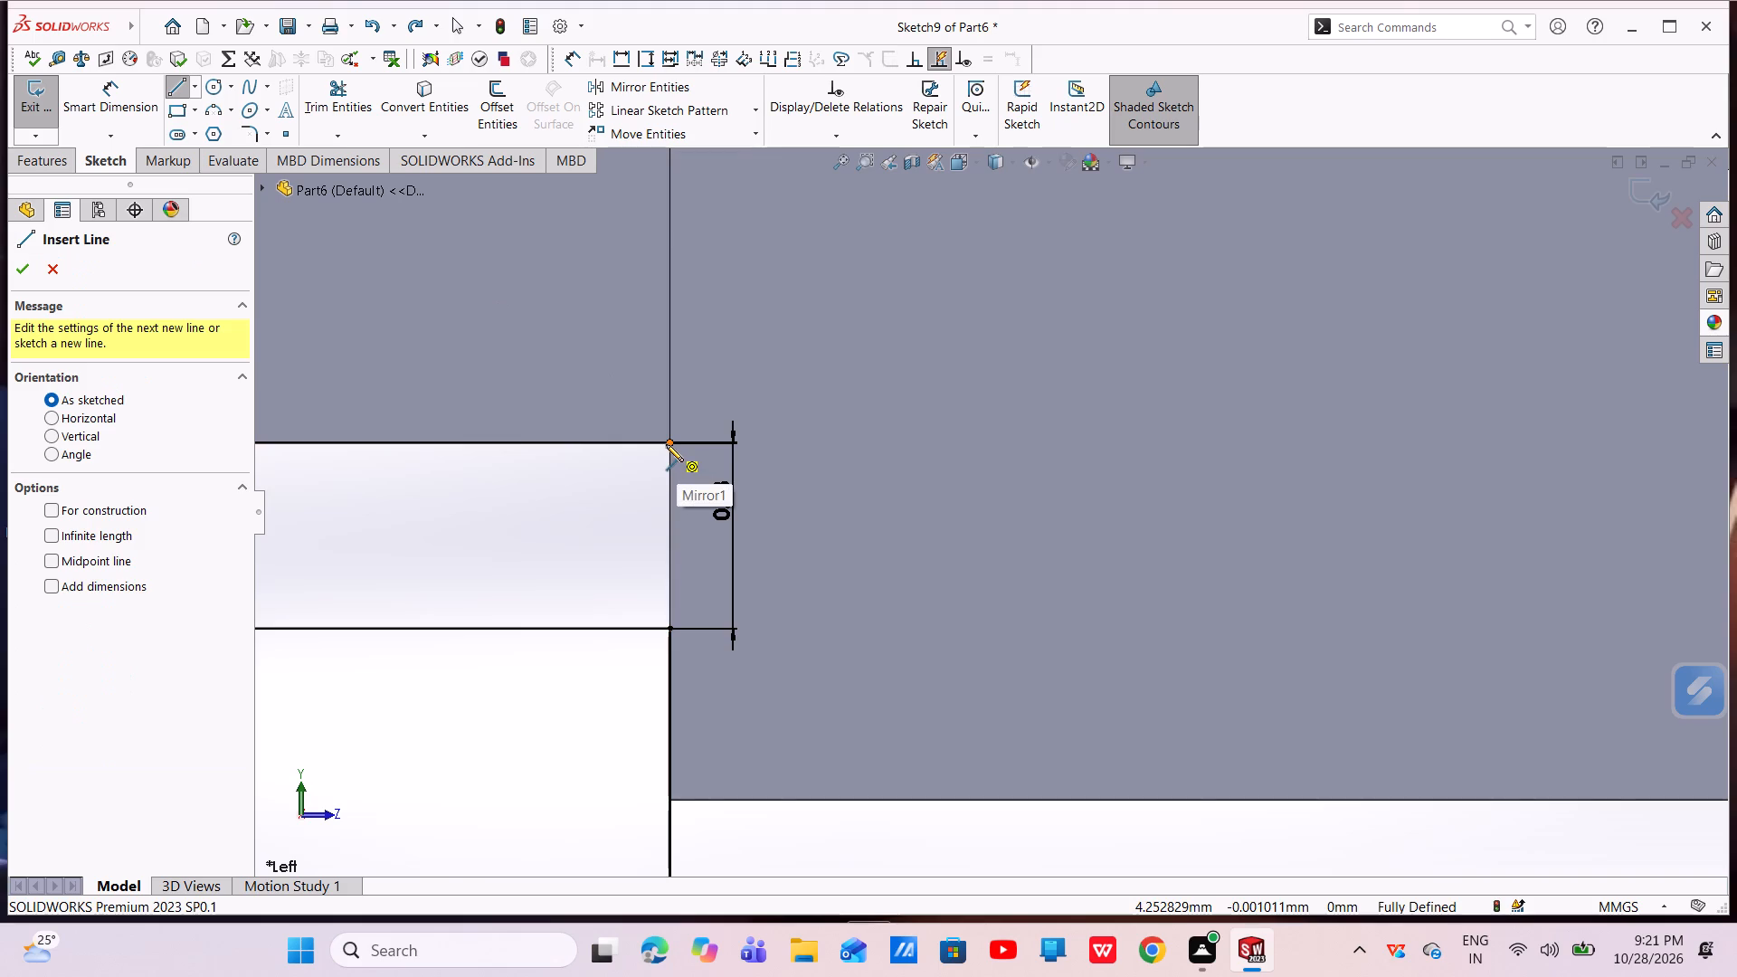
pyautogui.click(666, 444)
pyautogui.click(671, 629)
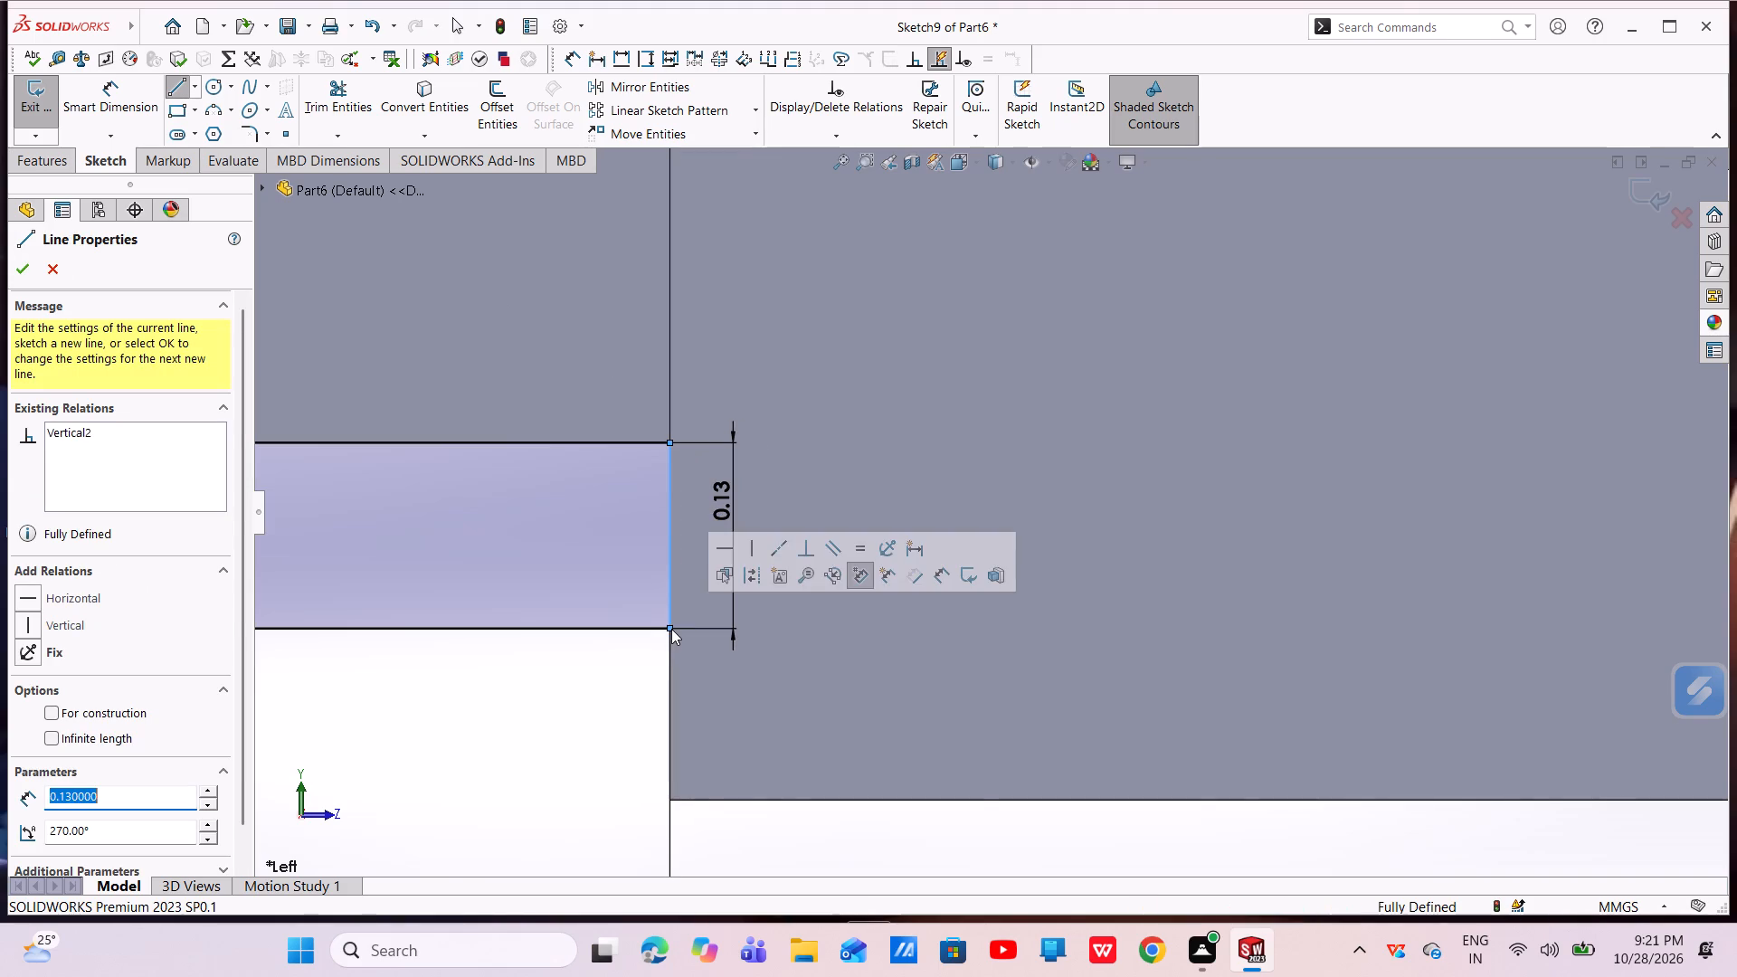
pyautogui.rightClick(673, 632)
pyautogui.click(697, 646)
pyautogui.scroll(11, 705, 631)
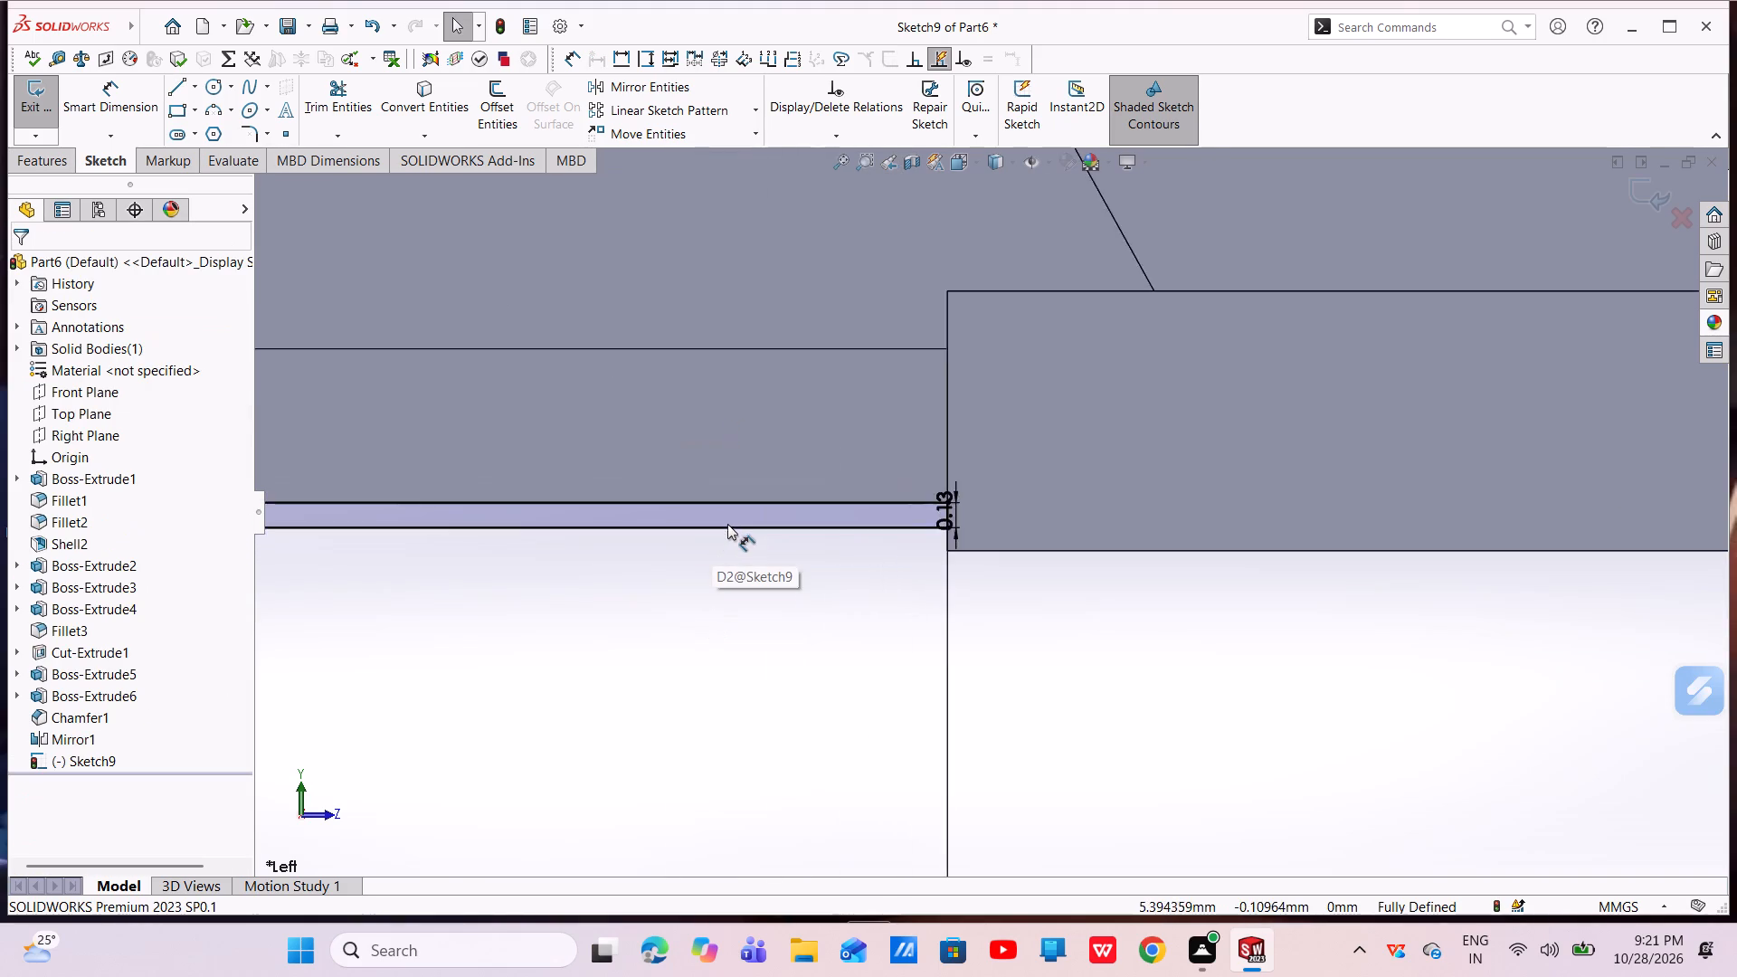
pyautogui.scroll(8, 727, 524)
# Start a Boss-Extrude of the closed rear profile region with a blind depth of 49.5 mm.
pyautogui.click(60, 165)
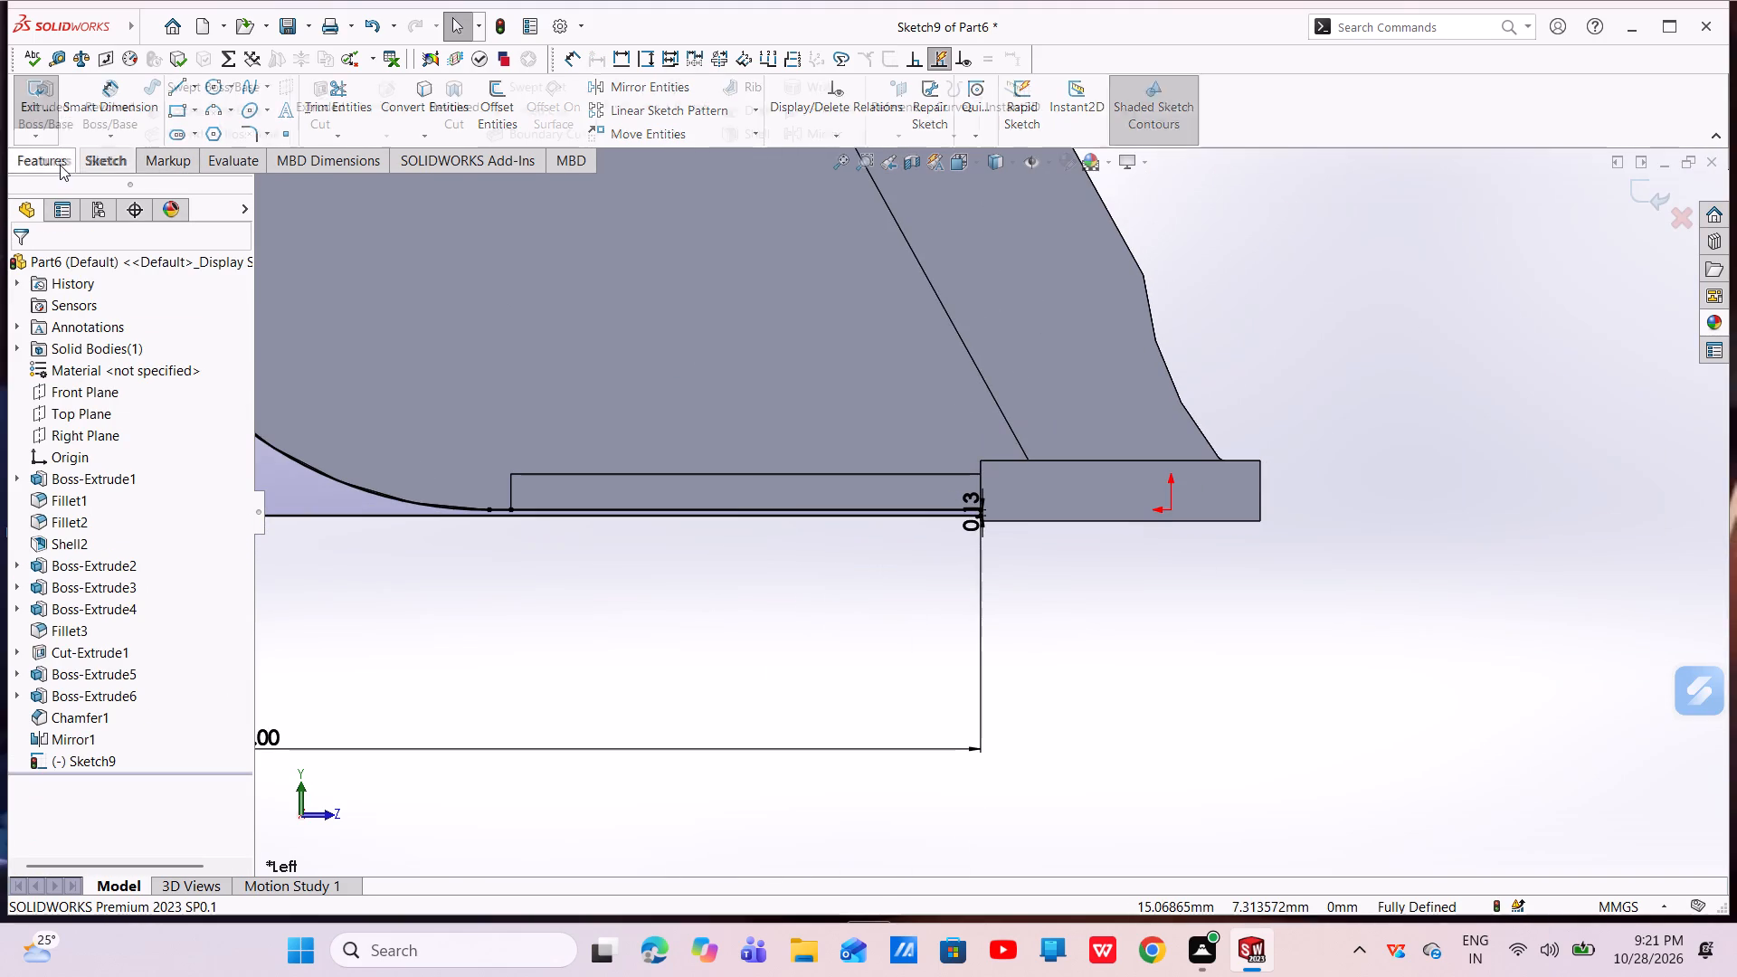
pyautogui.click(62, 103)
pyautogui.scroll(6, 747, 545)
pyautogui.click(642, 446)
pyautogui.scroll(3, 761, 527)
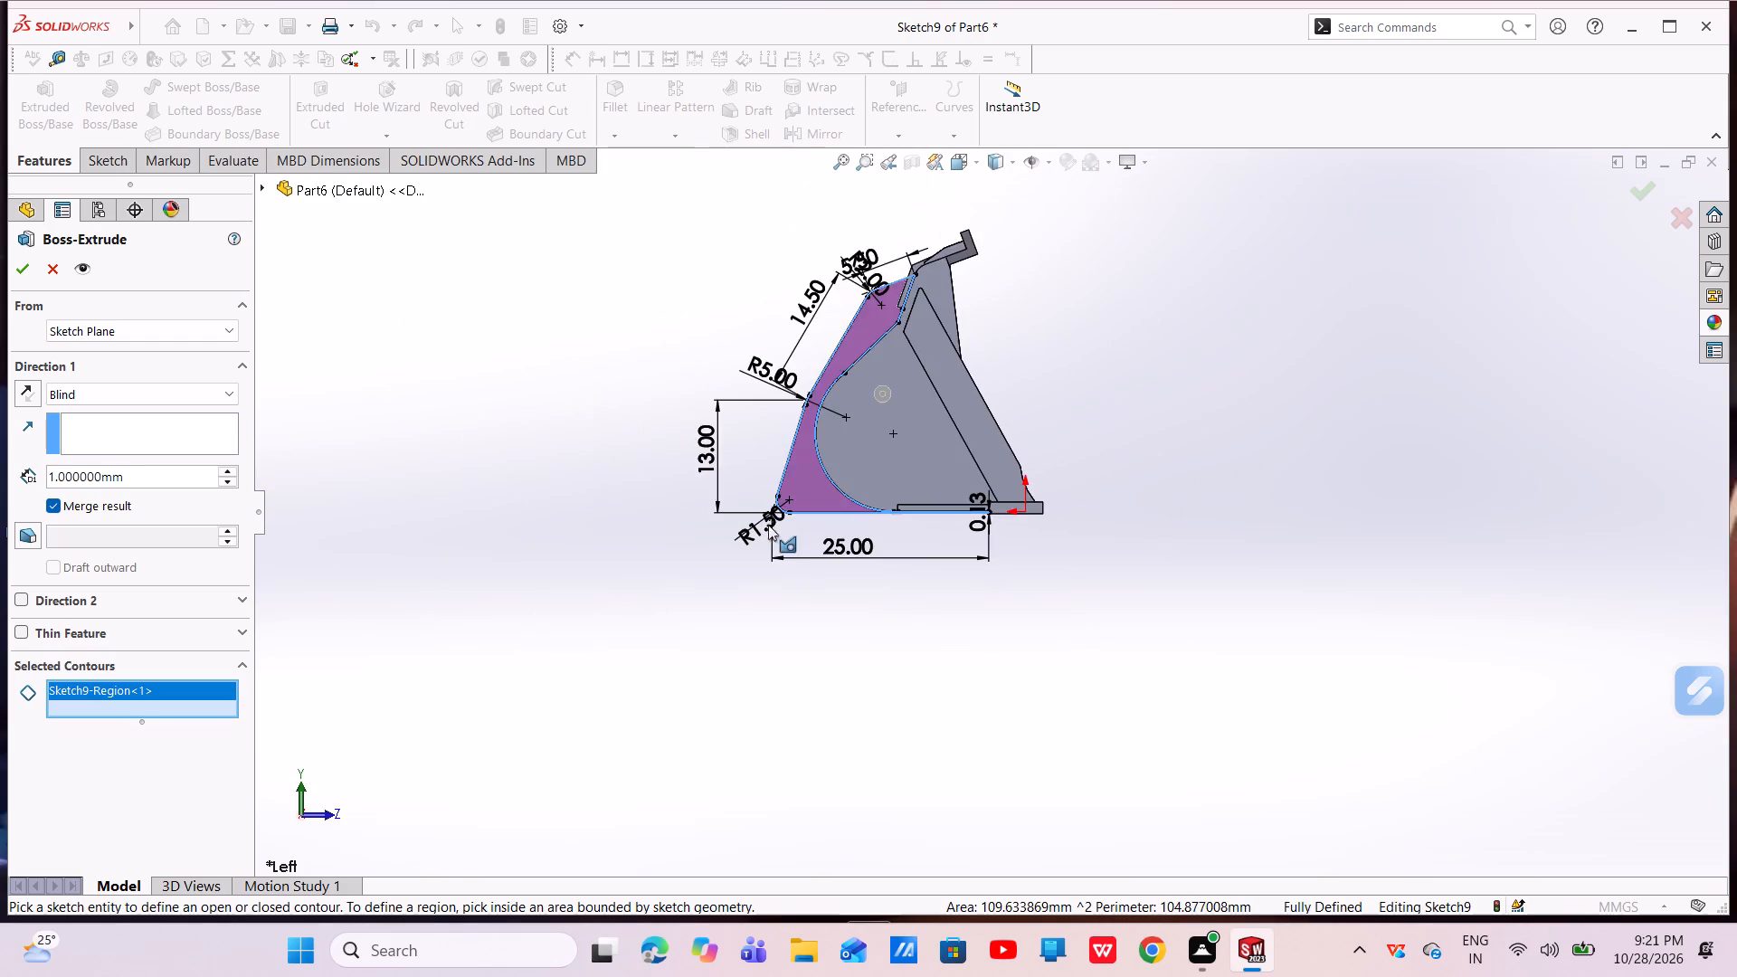
pyautogui.moveTo(768, 525); pyautogui.dragTo(840, 570, button='middle')
pyautogui.moveTo(183, 474); pyautogui.dragTo(182, 475)
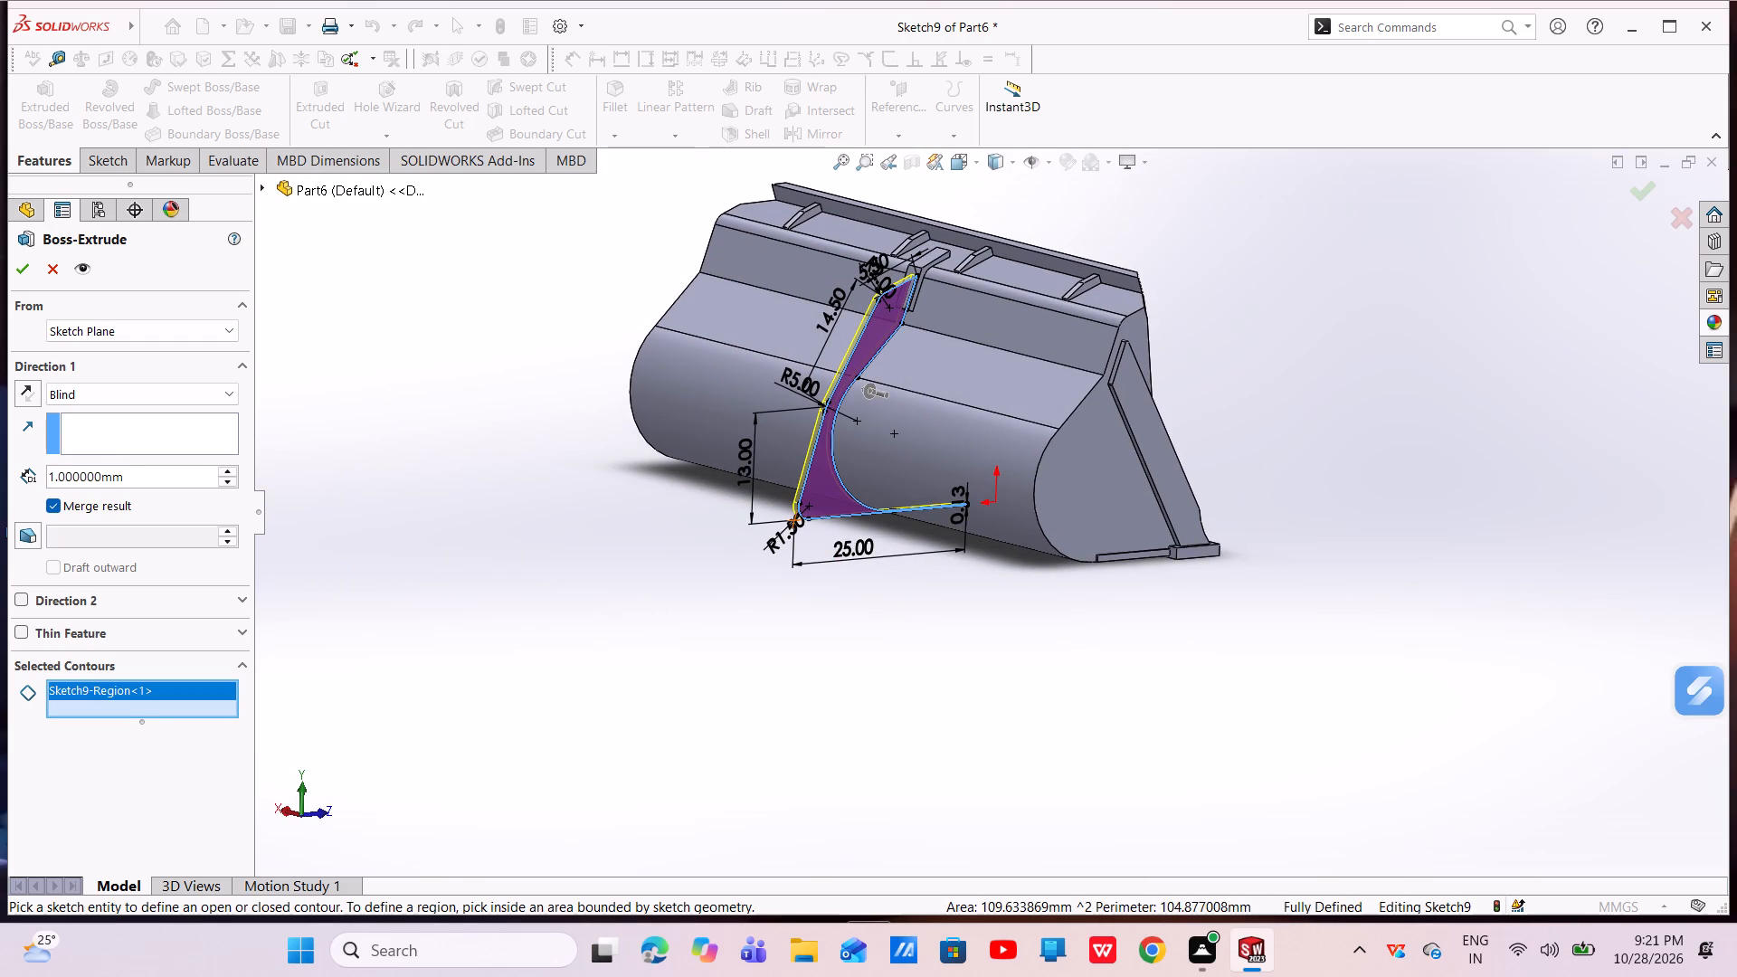
pyautogui.moveTo(182, 475); pyautogui.dragTo(48, 479)
pyautogui.press('BackSpace')
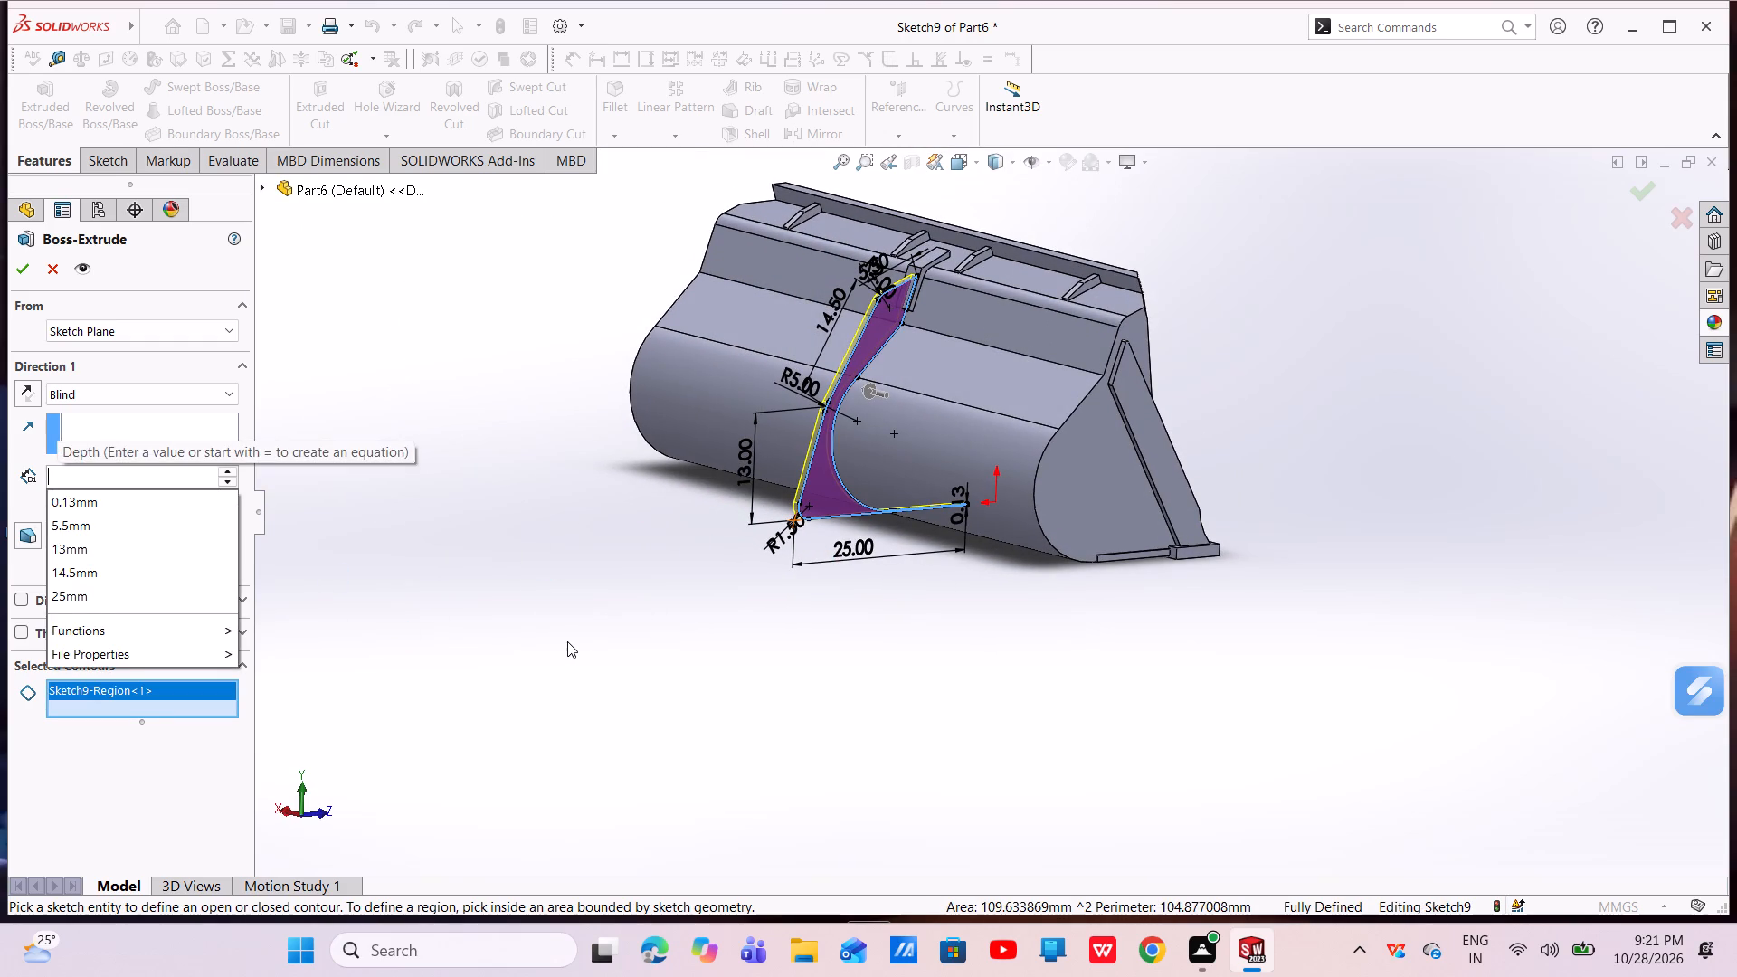
pyautogui.write('49.5')
pyautogui.press('Return')
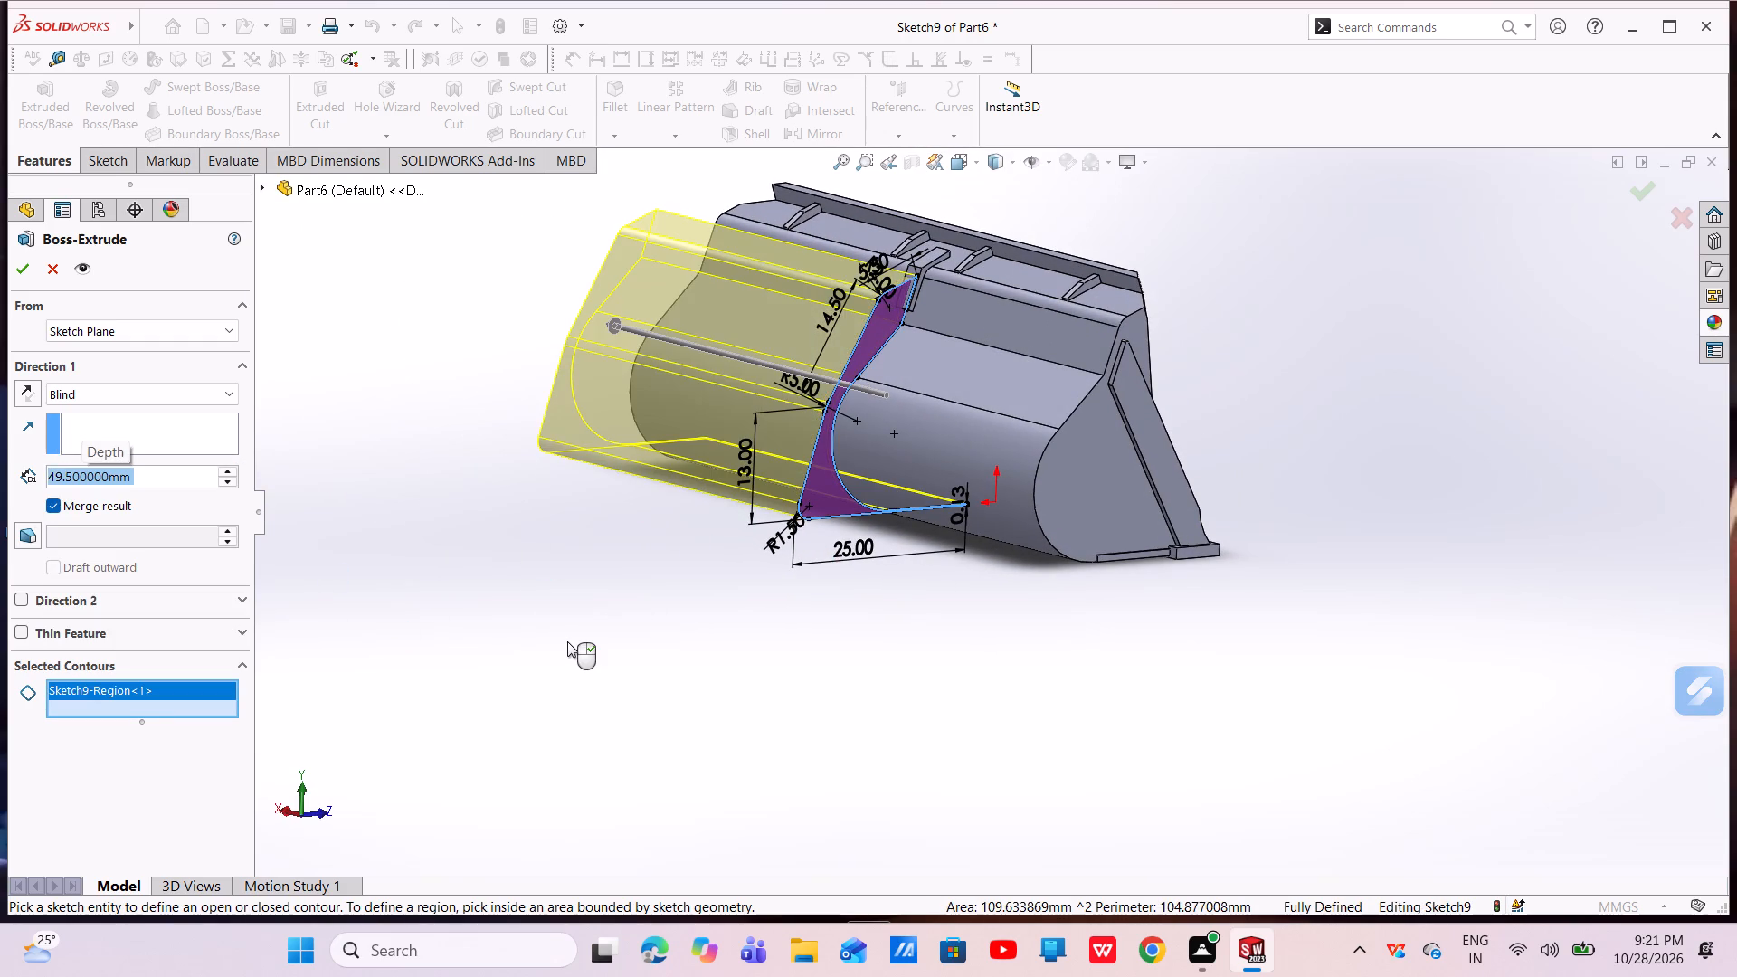
# Change the extrusion to Mid Plane with a depth of 41.75 mm, turn off merging, and create it as a separate body.
pyautogui.click(207, 394)
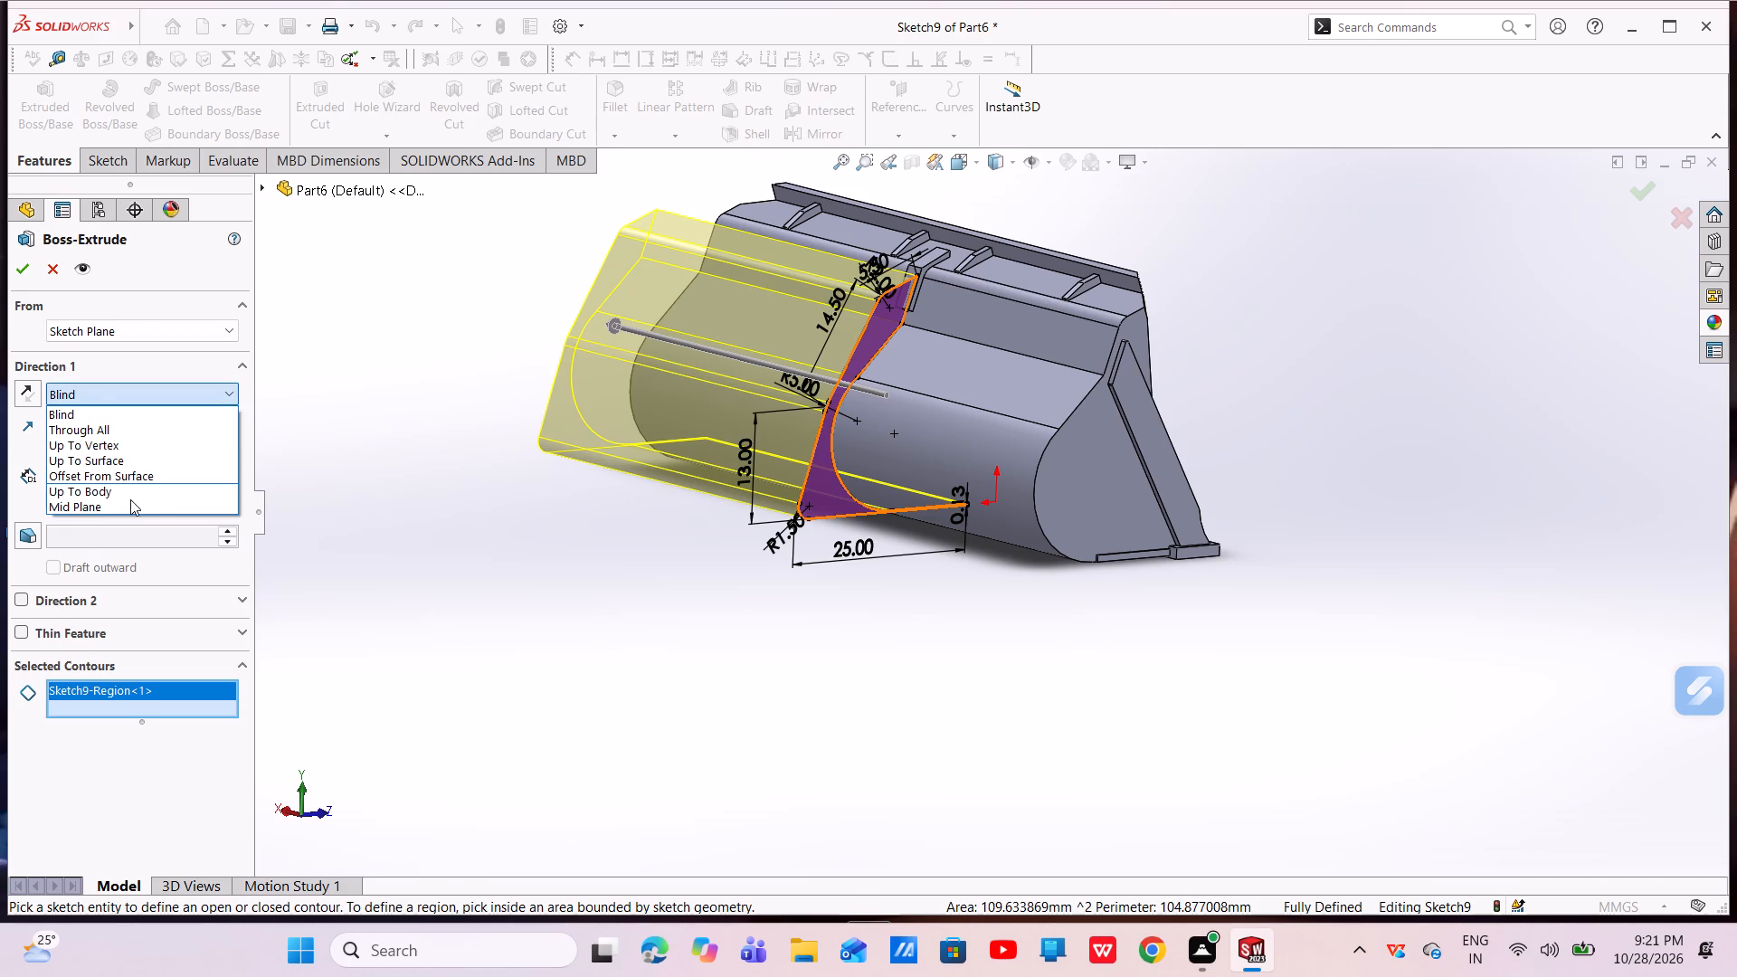
pyautogui.click(131, 505)
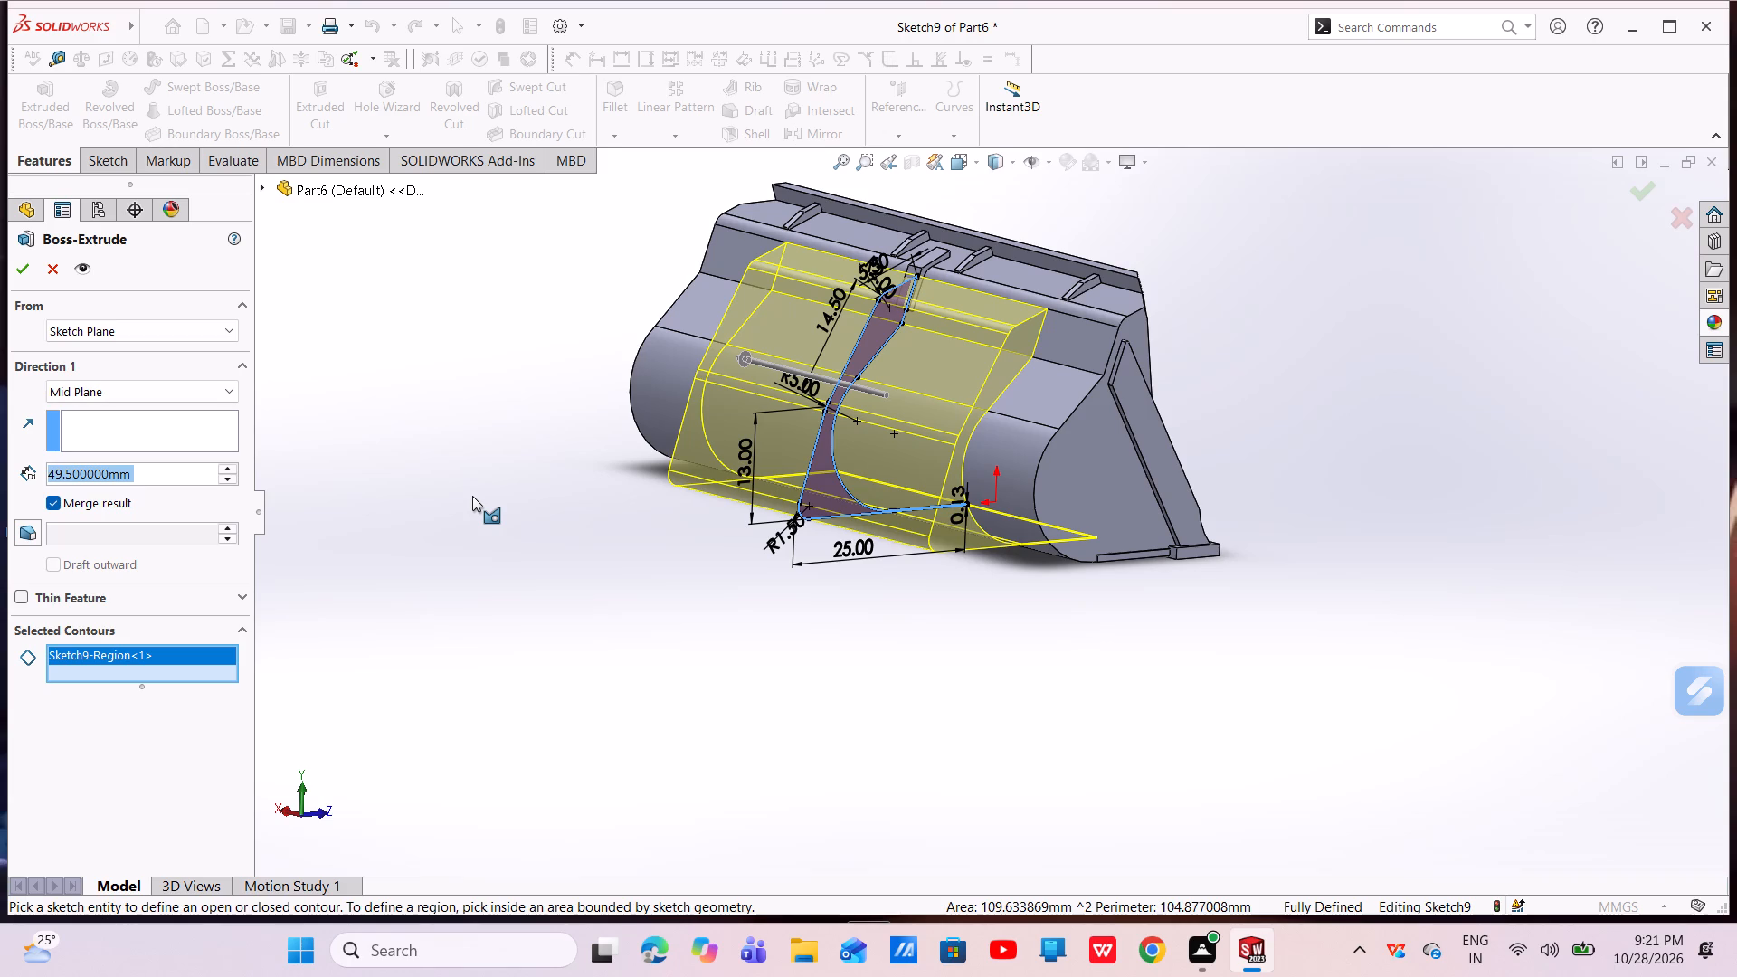
pyautogui.press('BackSpace')
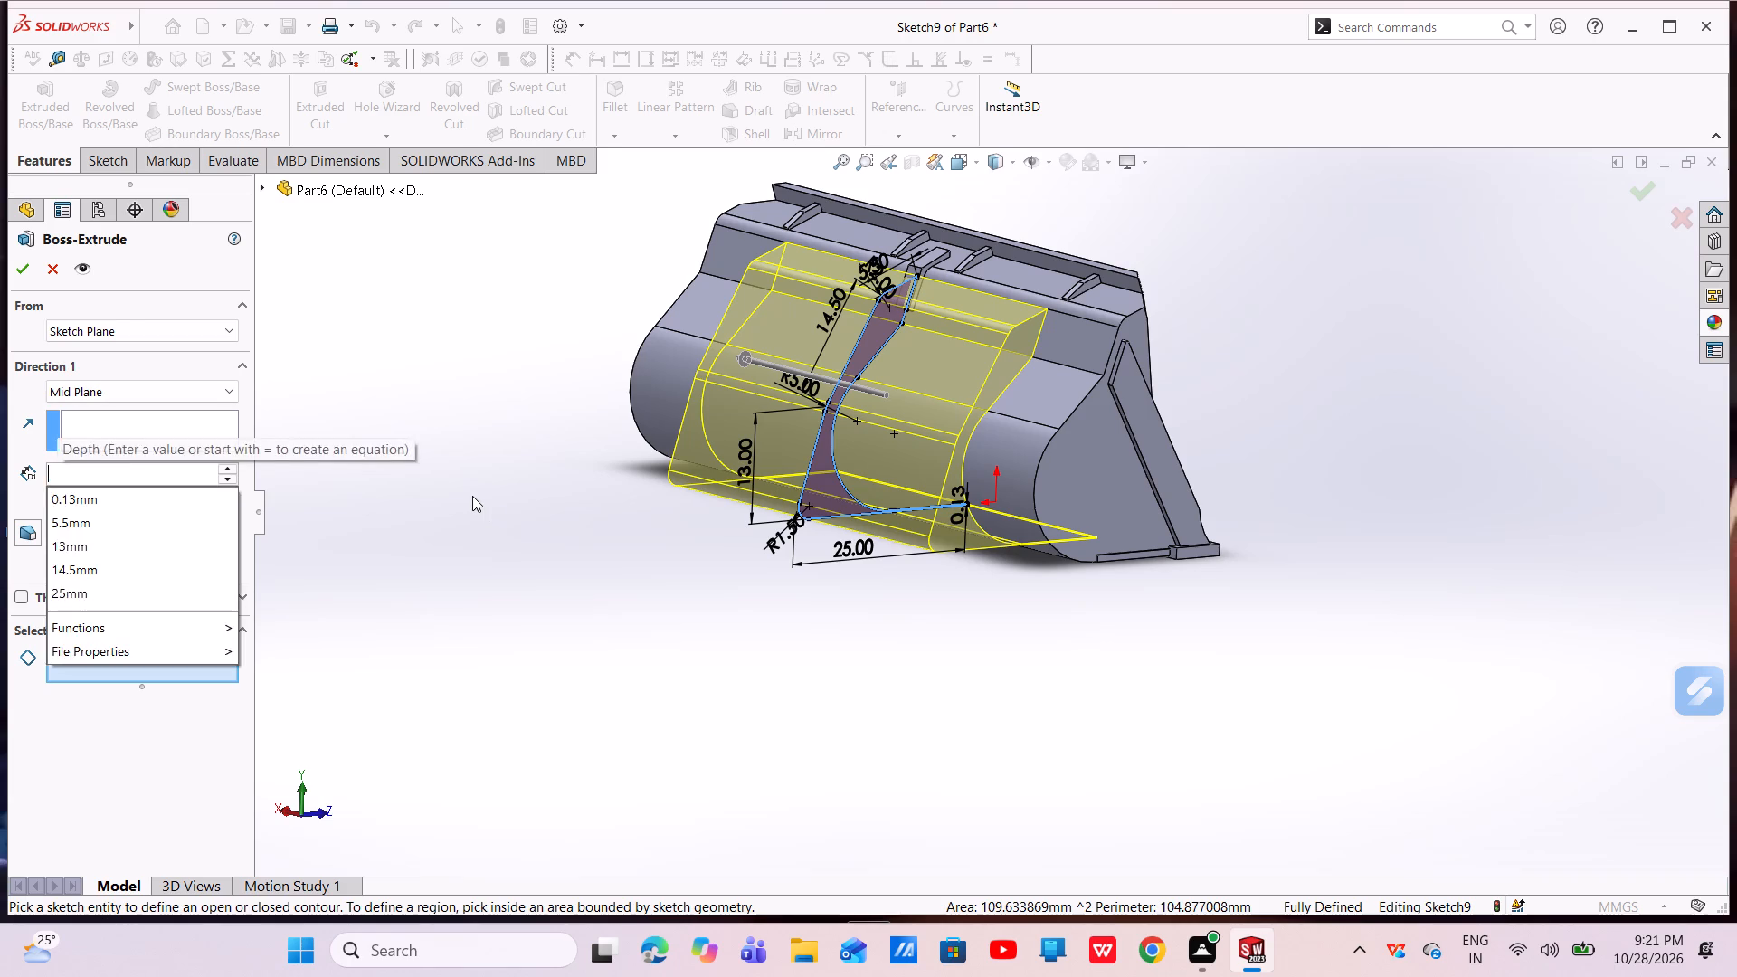
pyautogui.write('41.')
pyautogui.write('75')
pyautogui.press('Return')
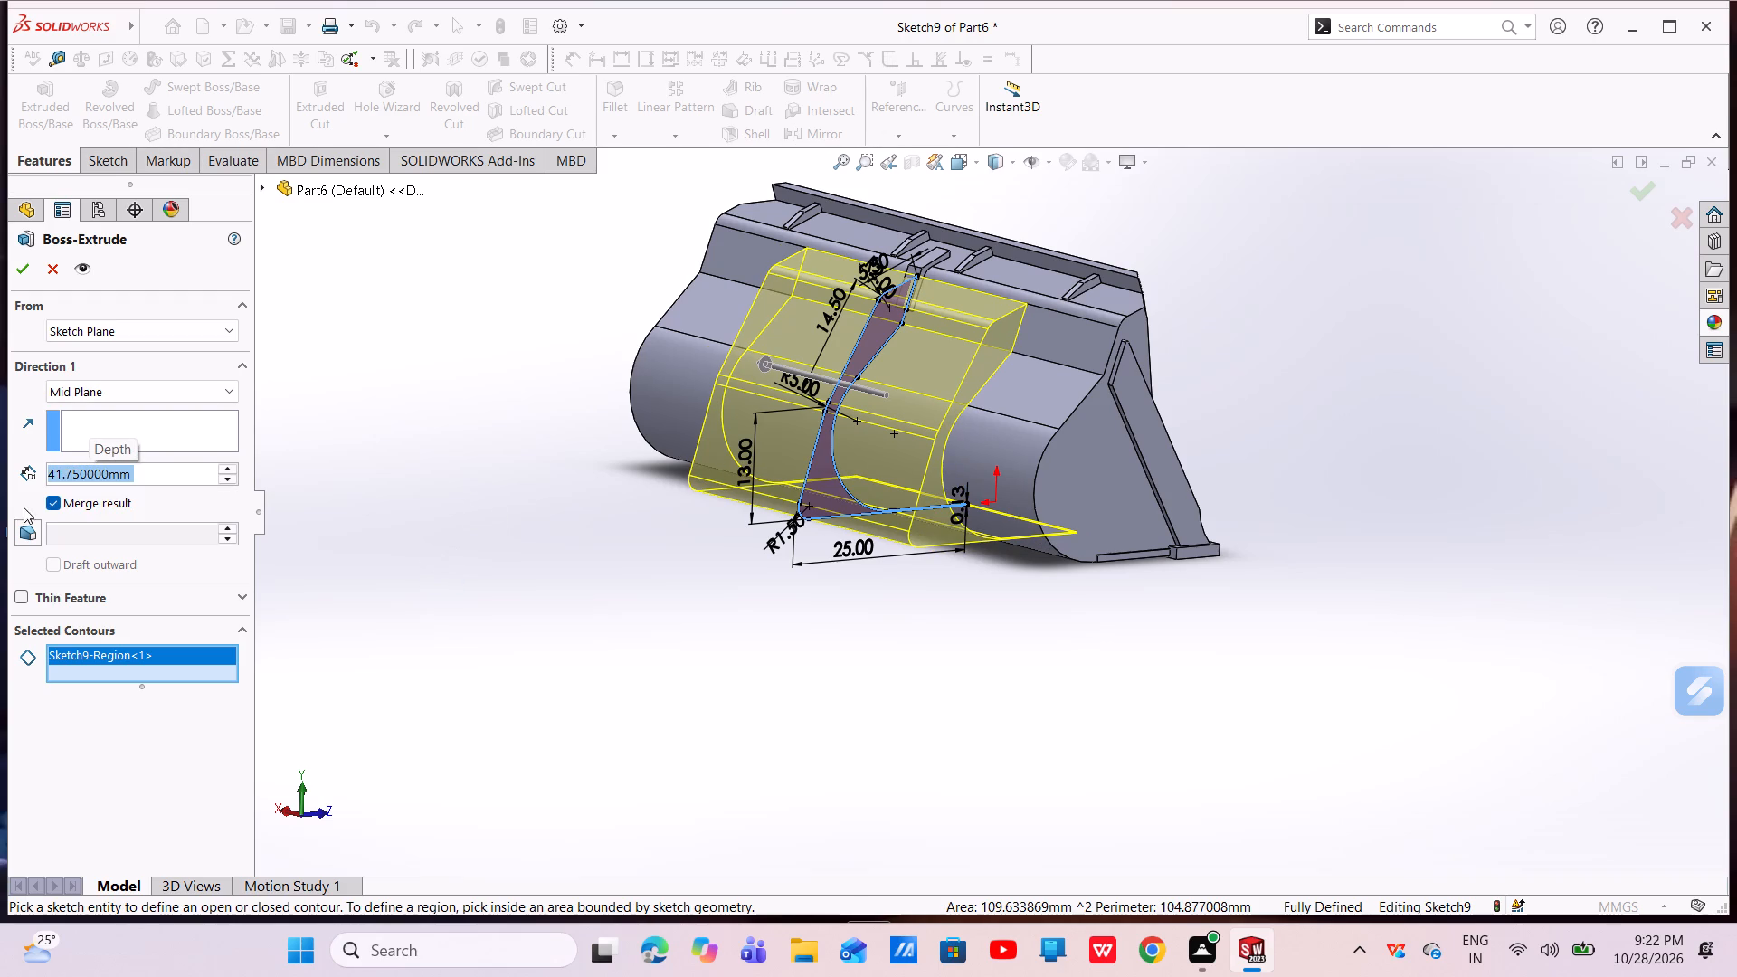
pyautogui.click(55, 503)
pyautogui.click(14, 268)
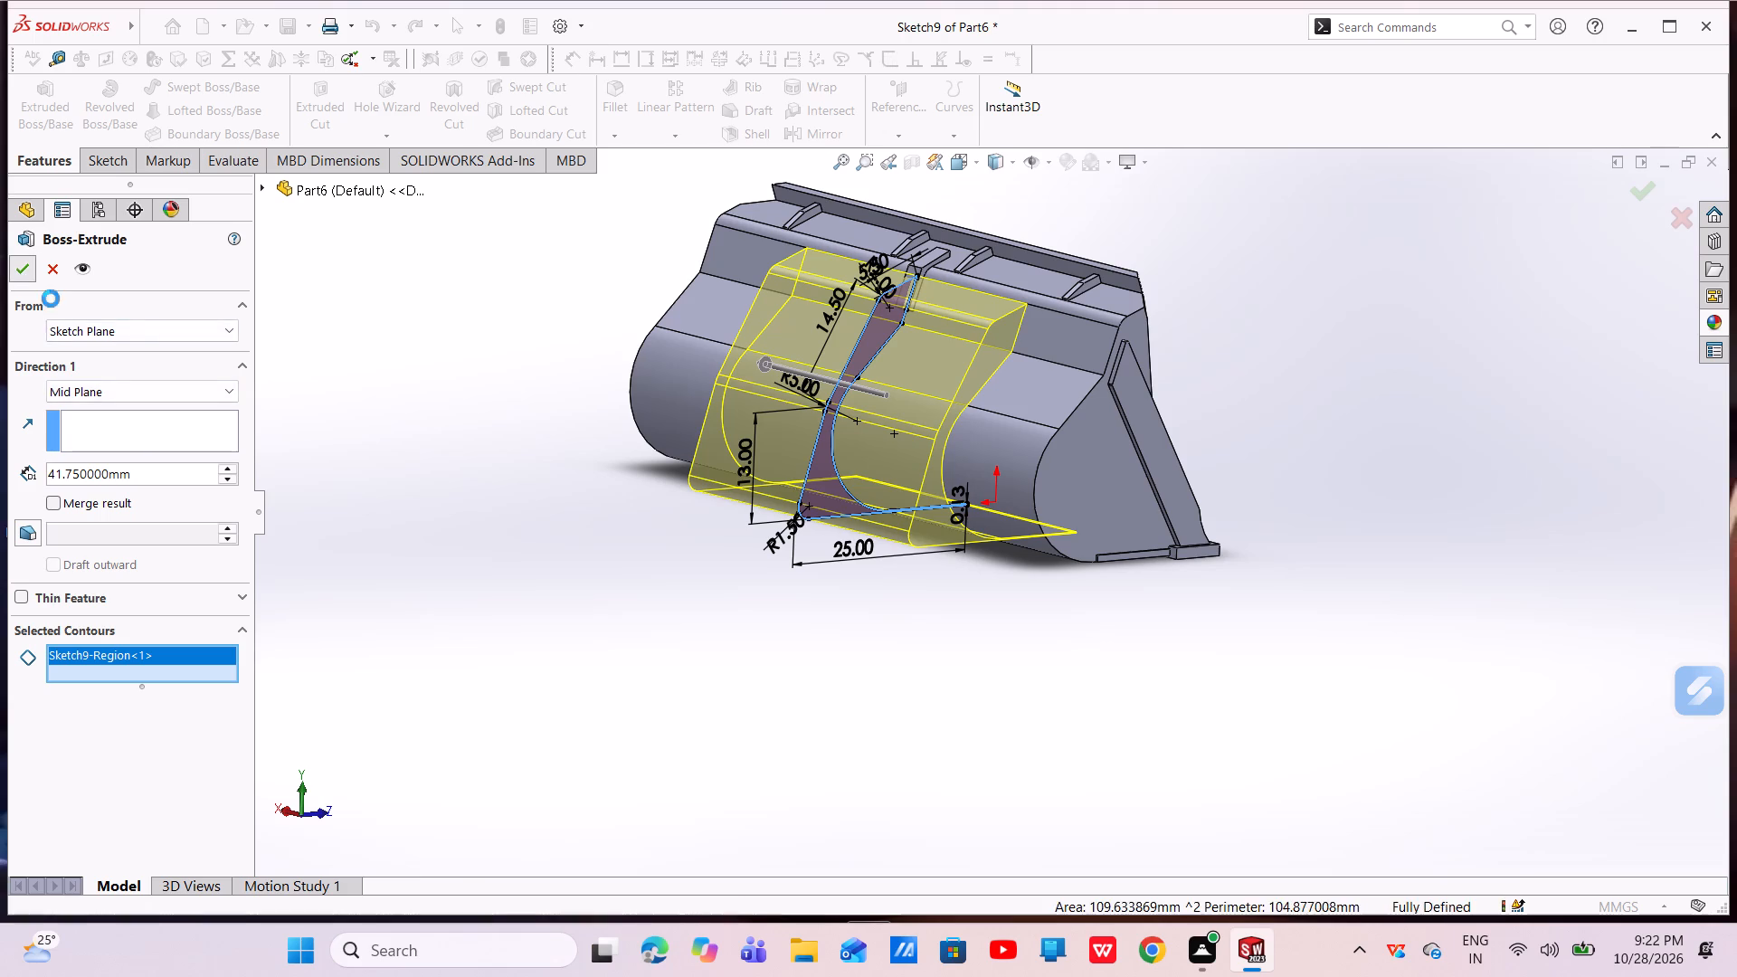
# Examine the extruded rear body from several angles, especially its upper edges and where it meets the bucket's back.
pyautogui.scroll(4, 1020, 505)
pyautogui.moveTo(1041, 469); pyautogui.dragTo(960, 465, button='middle')
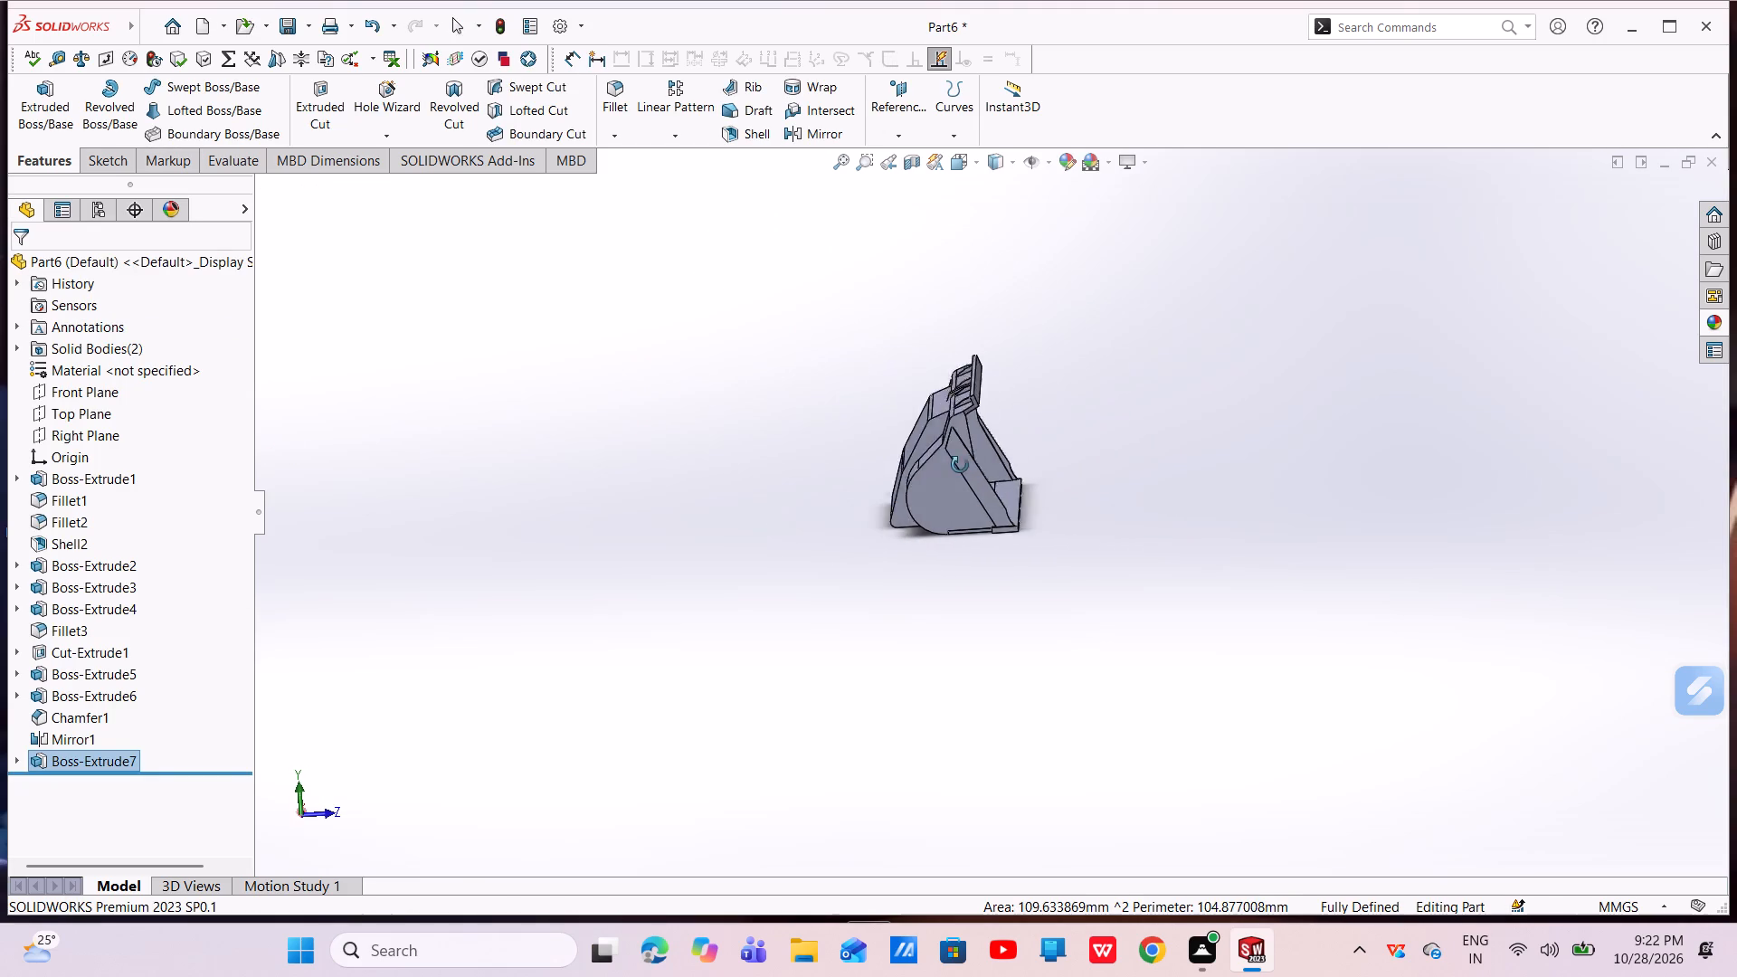
pyautogui.moveTo(960, 465); pyautogui.dragTo(955, 465, button='middle')
pyautogui.scroll(-6, 953, 458)
pyautogui.scroll(-1, 857, 583)
pyautogui.moveTo(857, 583); pyautogui.dragTo(906, 610, button='middle')
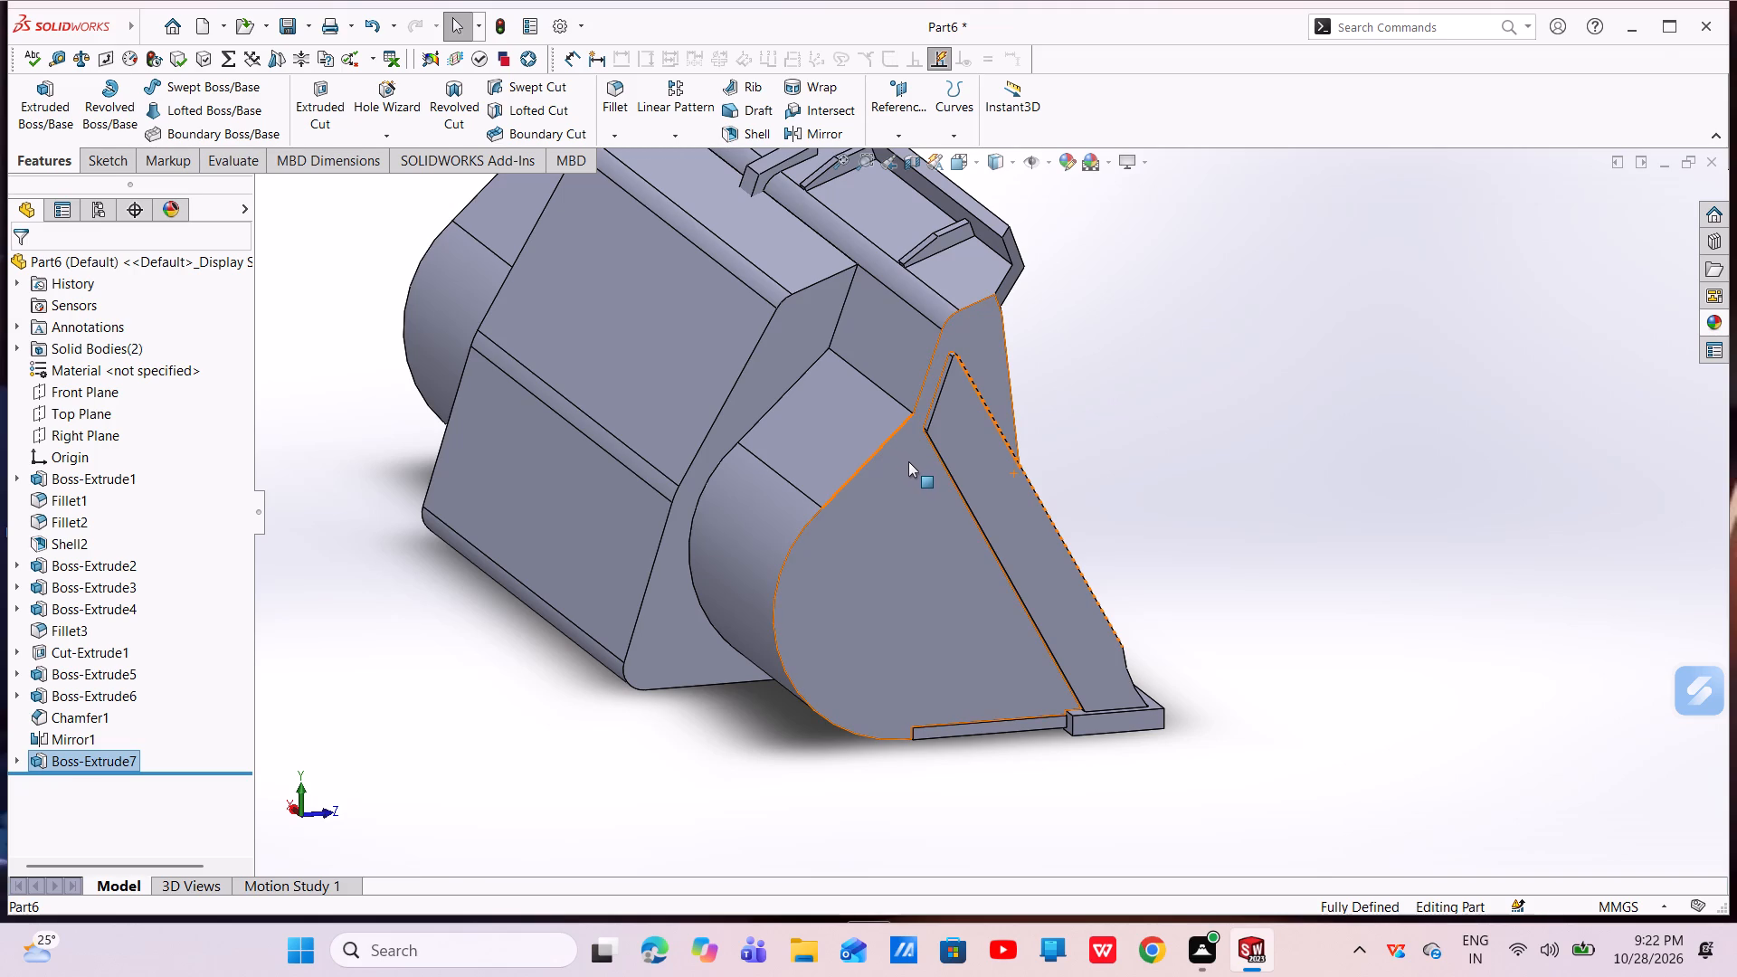
pyautogui.scroll(2, 838, 507)
pyautogui.moveTo(831, 488); pyautogui.dragTo(914, 410, button='middle')
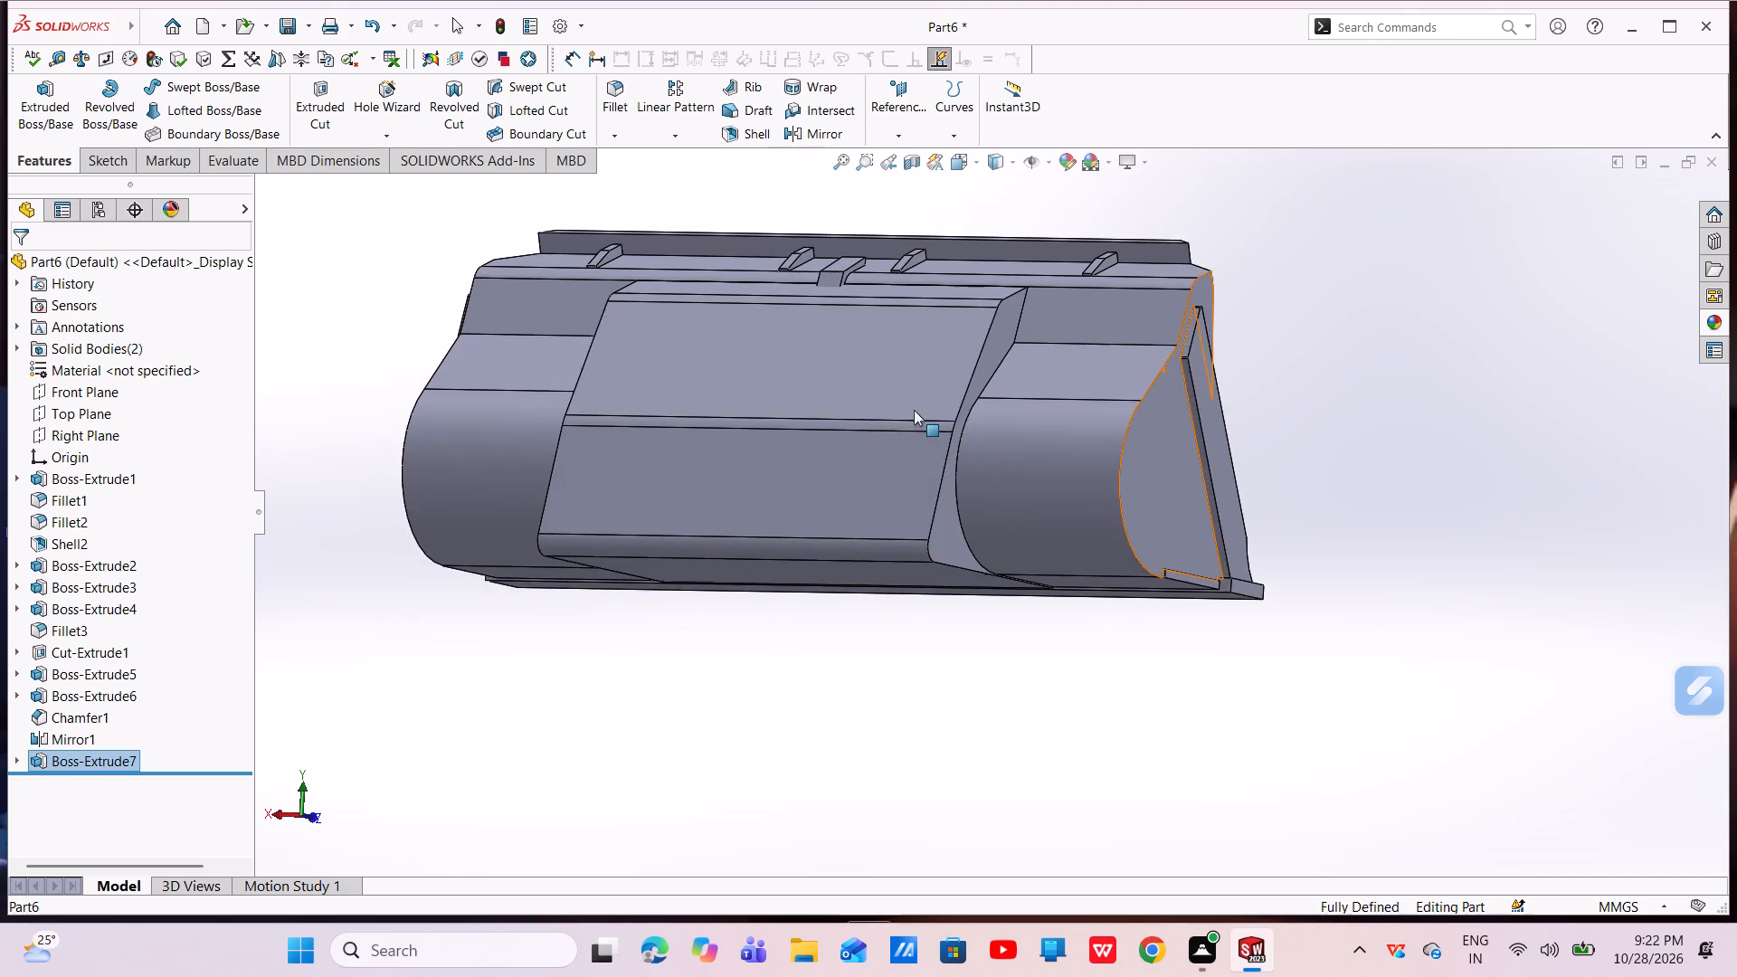
pyautogui.scroll(-4, 856, 414)
pyautogui.moveTo(897, 479); pyautogui.dragTo(835, 471, button='middle')
pyautogui.scroll(3, 888, 503)
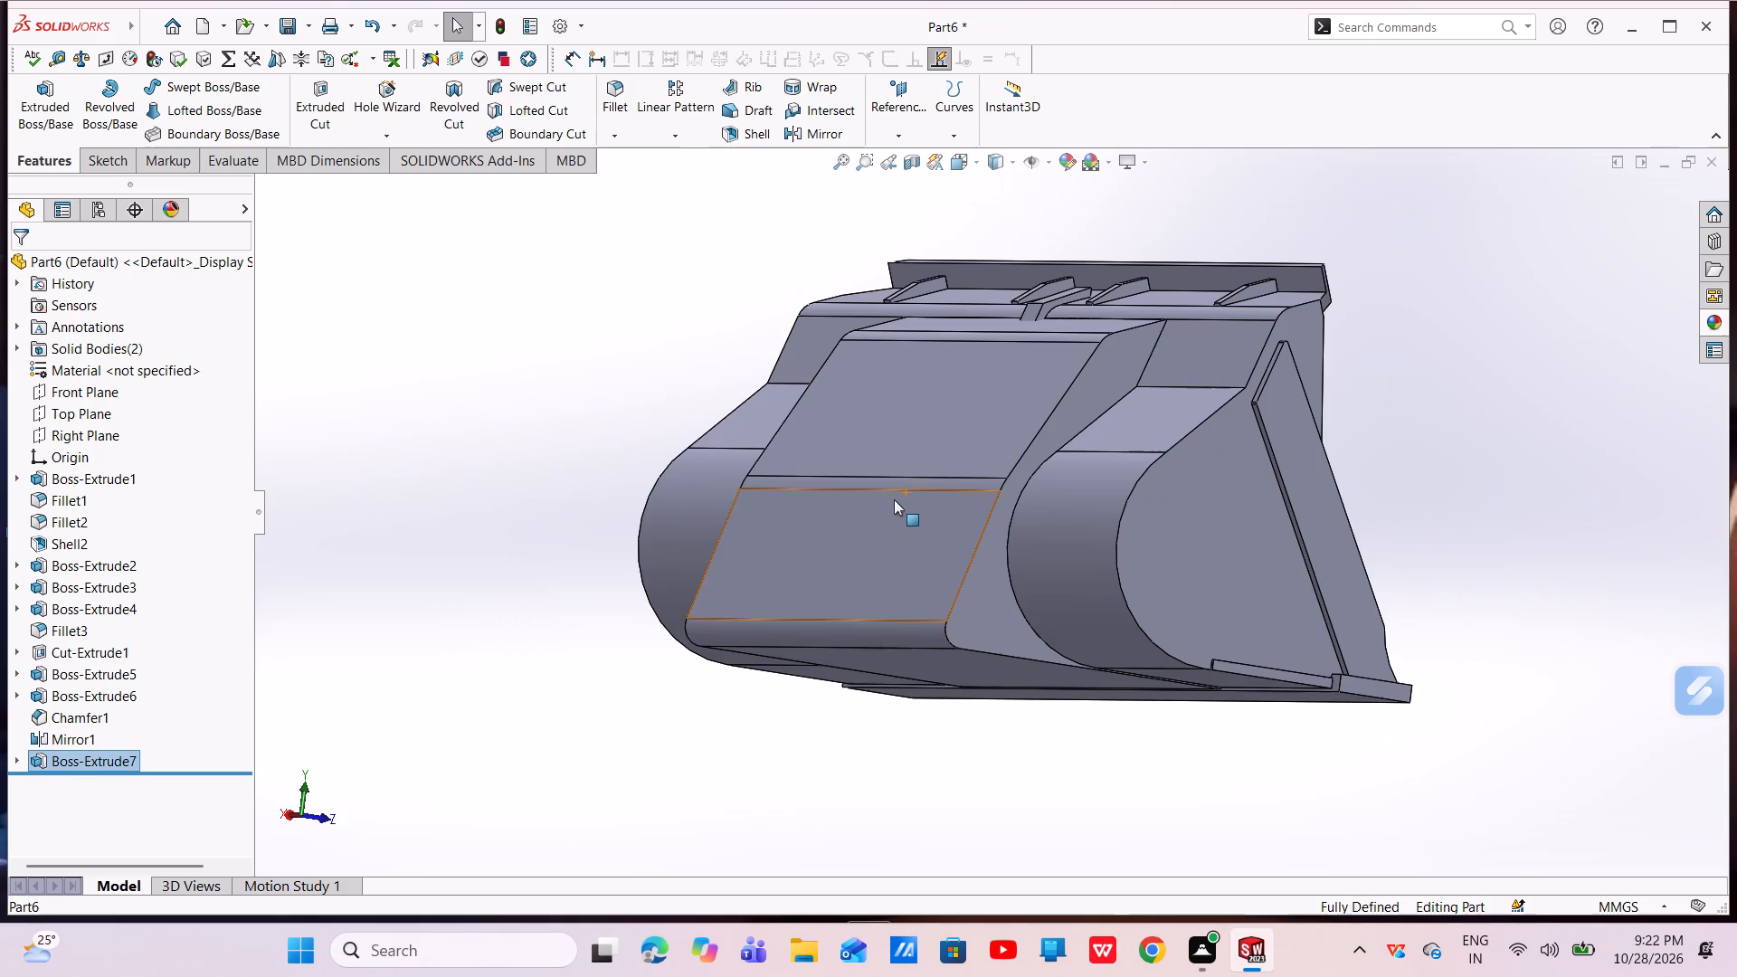
pyautogui.moveTo(922, 486); pyautogui.dragTo(902, 520, button='middle')
pyautogui.scroll(-5, 1048, 388)
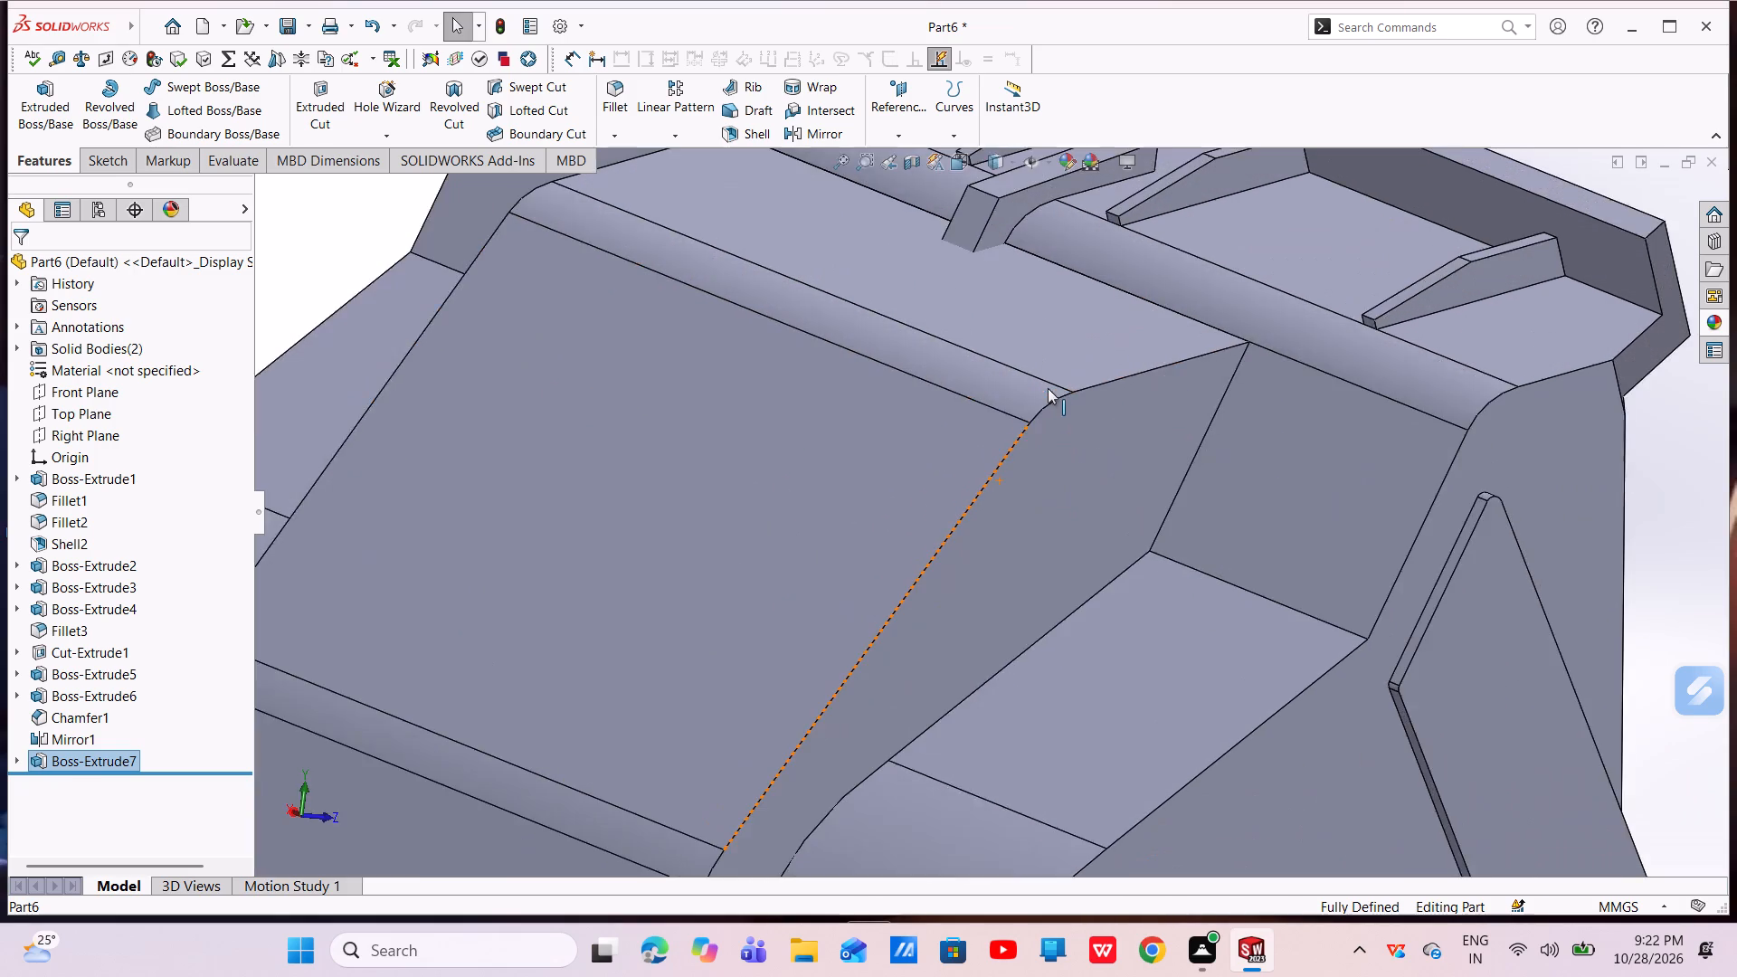
pyautogui.scroll(-1, 1048, 388)
pyautogui.scroll(4, 1043, 399)
pyautogui.moveTo(1056, 395); pyautogui.dragTo(1033, 397, button='middle')
pyautogui.scroll(-4, 1001, 498)
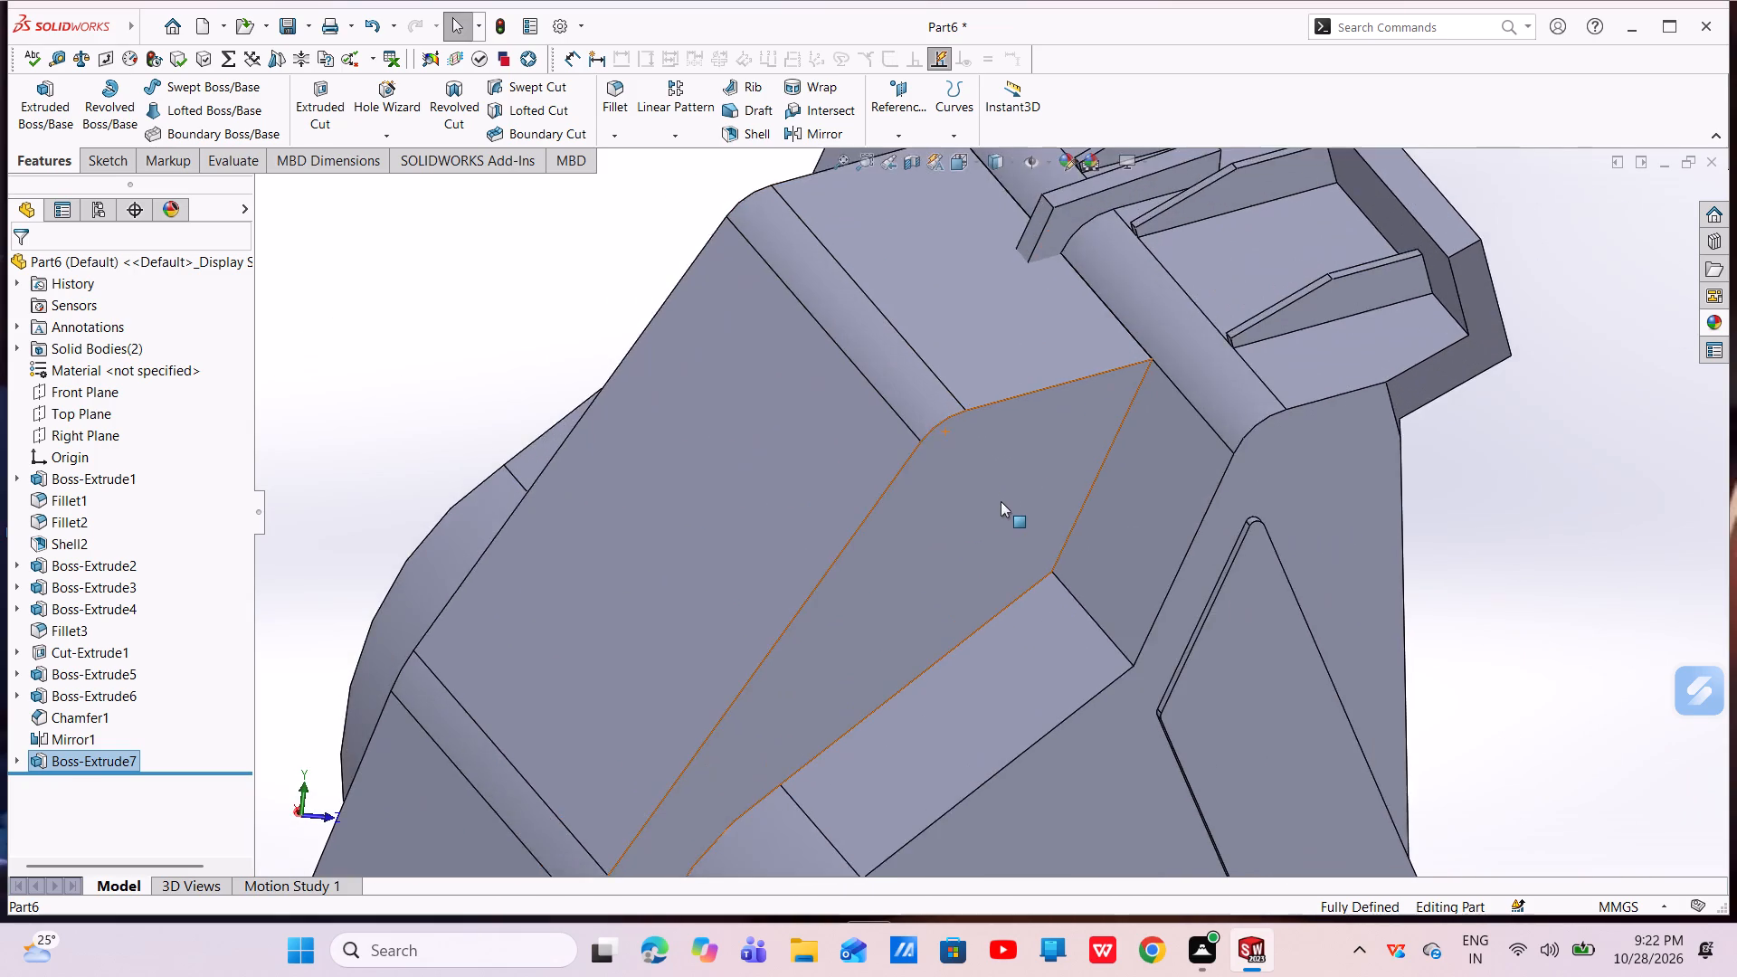
pyautogui.scroll(8, 986, 520)
pyautogui.scroll(-3, 954, 588)
pyautogui.scroll(4, 953, 582)
pyautogui.scroll(-1, 949, 574)
pyautogui.moveTo(949, 574); pyautogui.dragTo(966, 531, button='middle')
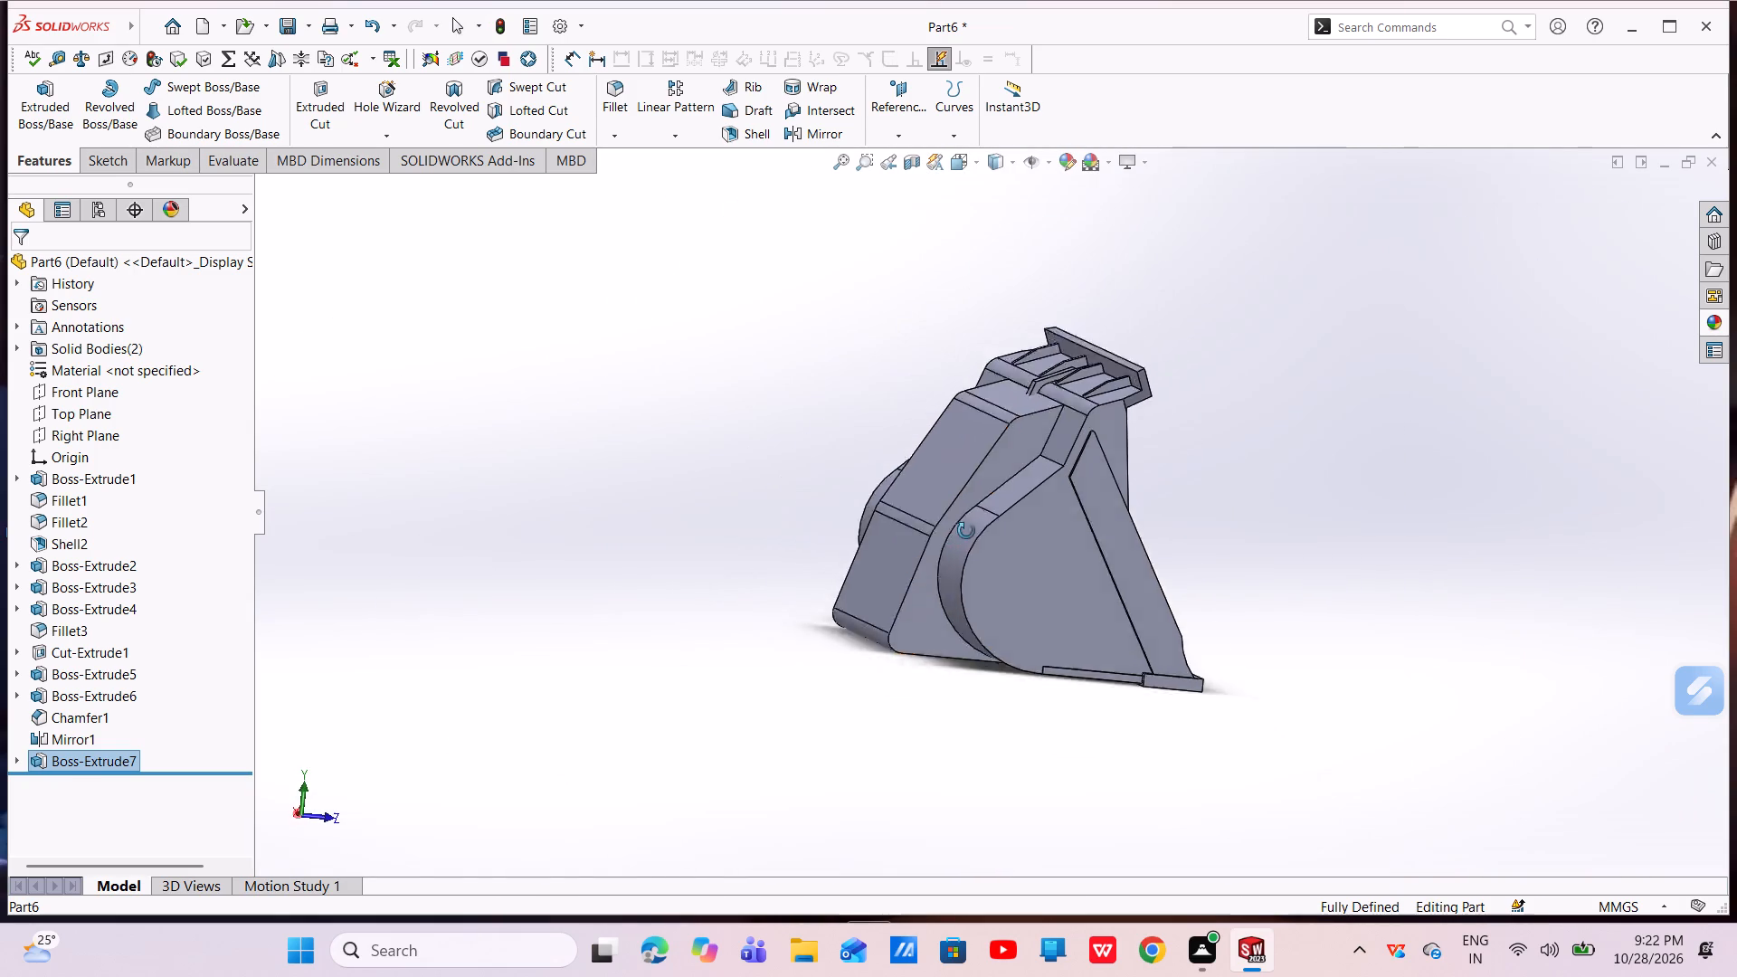
pyautogui.moveTo(966, 531); pyautogui.dragTo(1077, 630, button='middle')
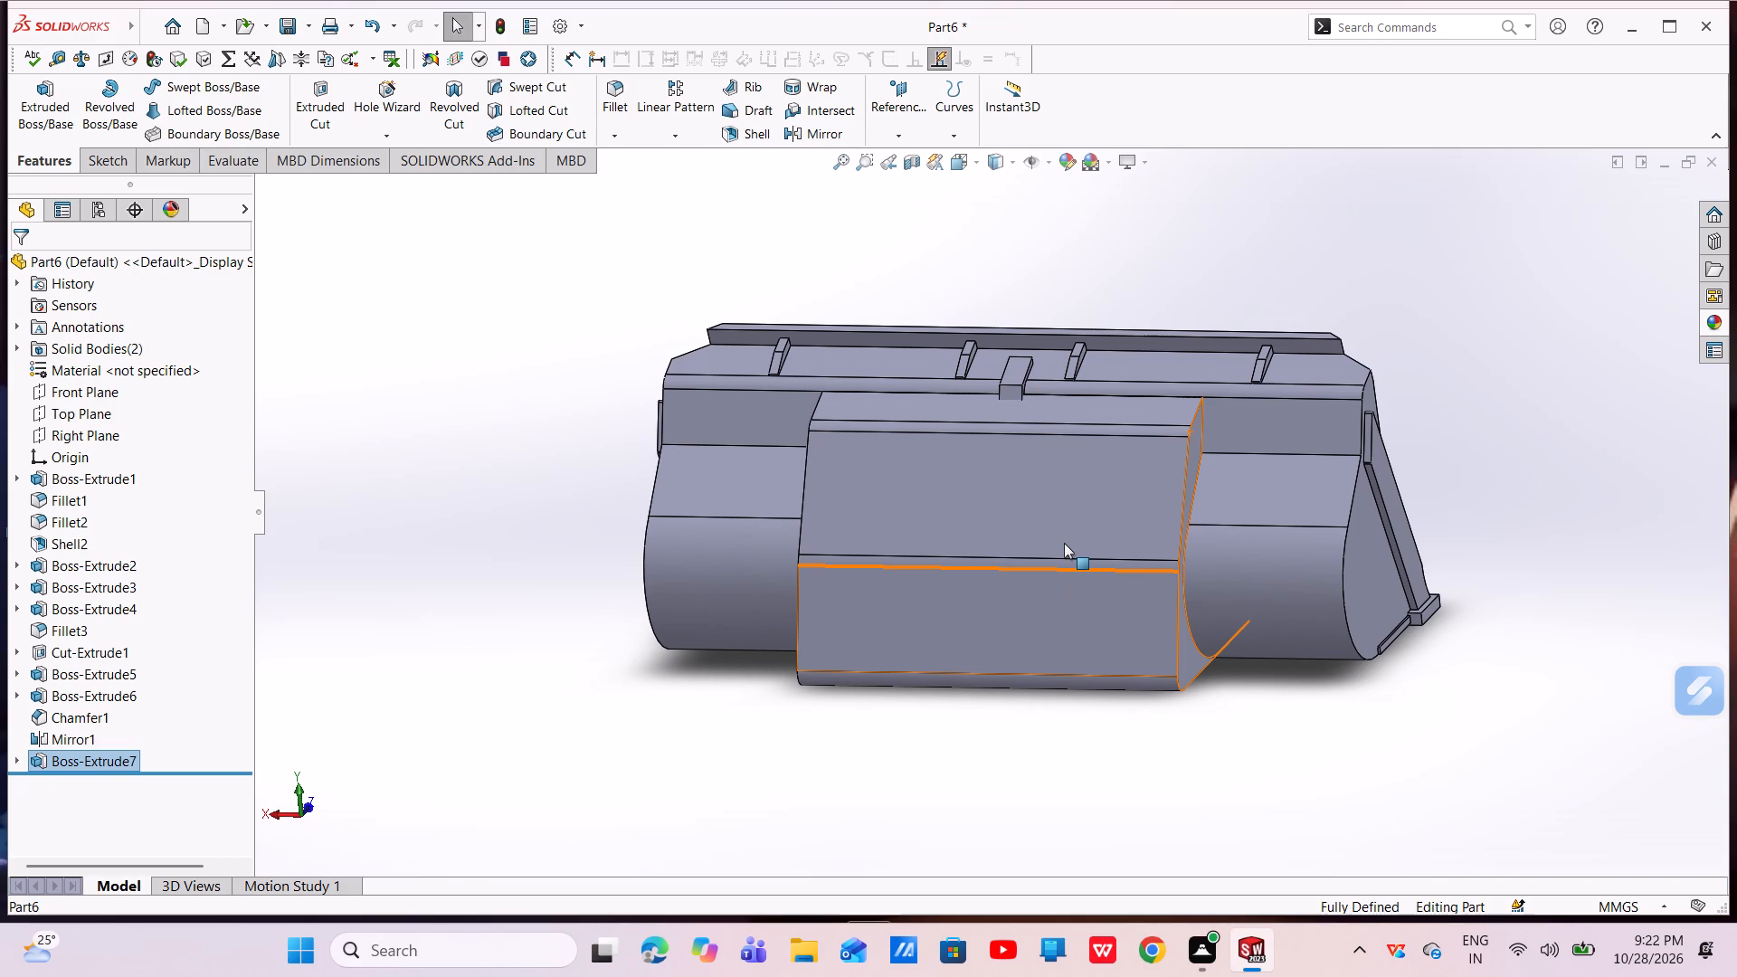
# Examine the rear body's side profile, lower edge and fit against the bucket's curved back.
pyautogui.click(1478, 711)
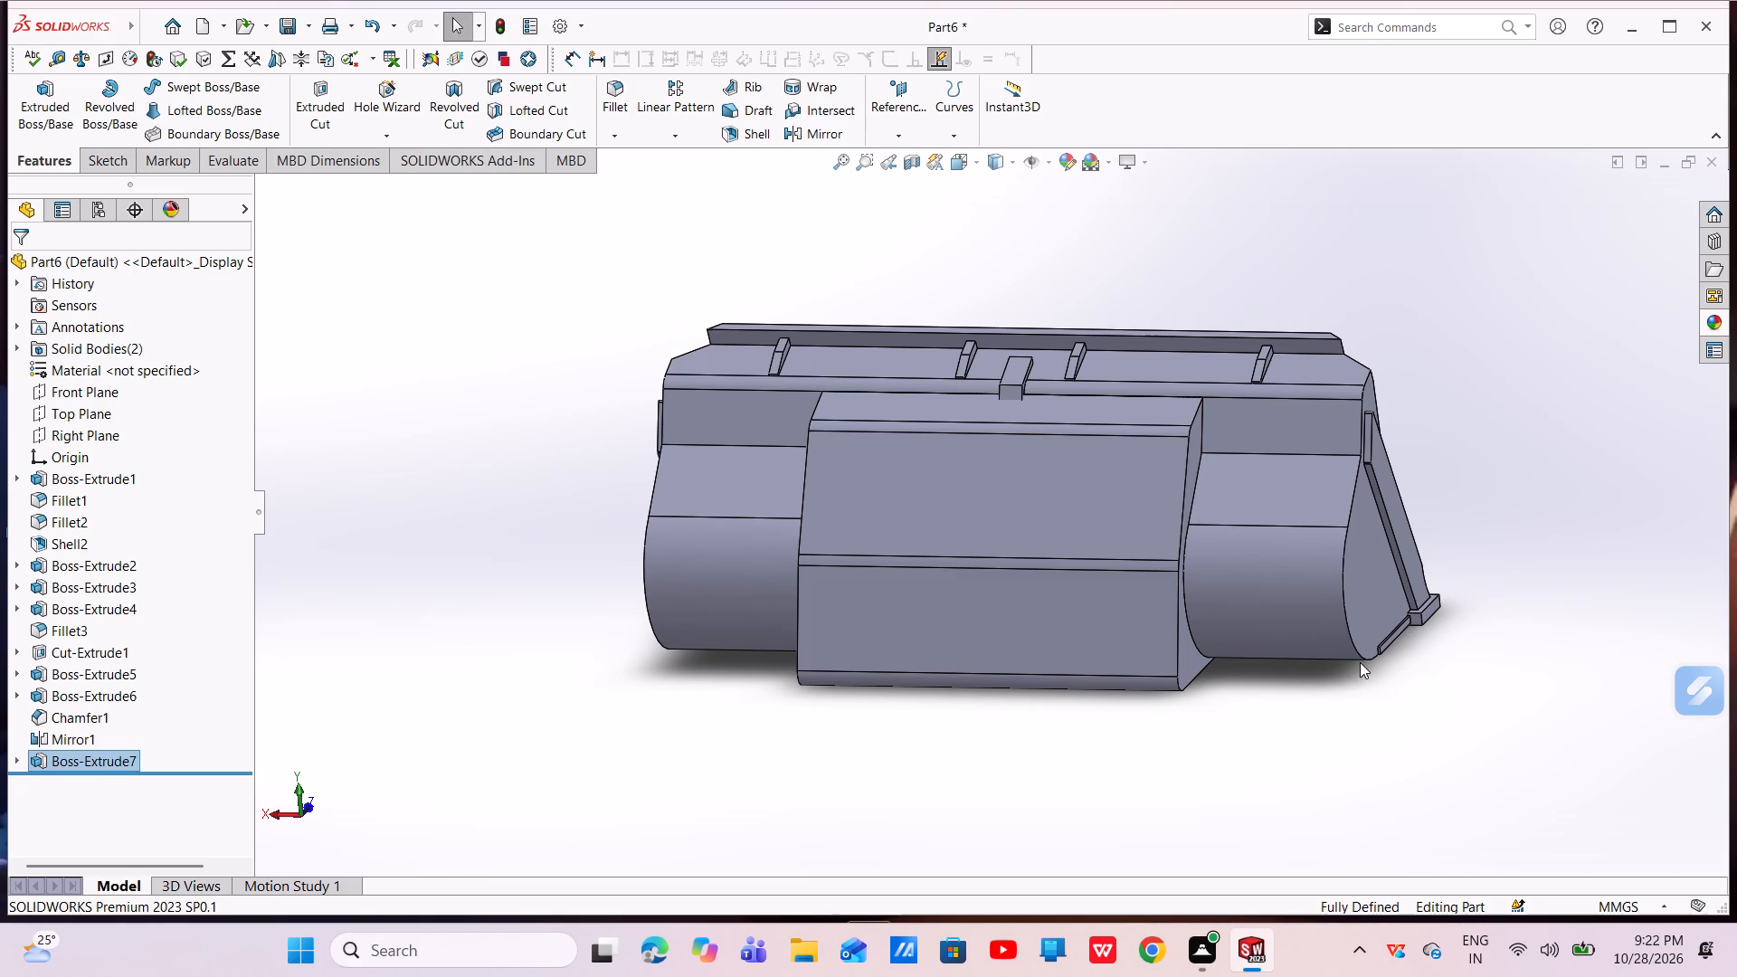
pyautogui.scroll(-3, 1354, 668)
pyautogui.scroll(2, 1344, 627)
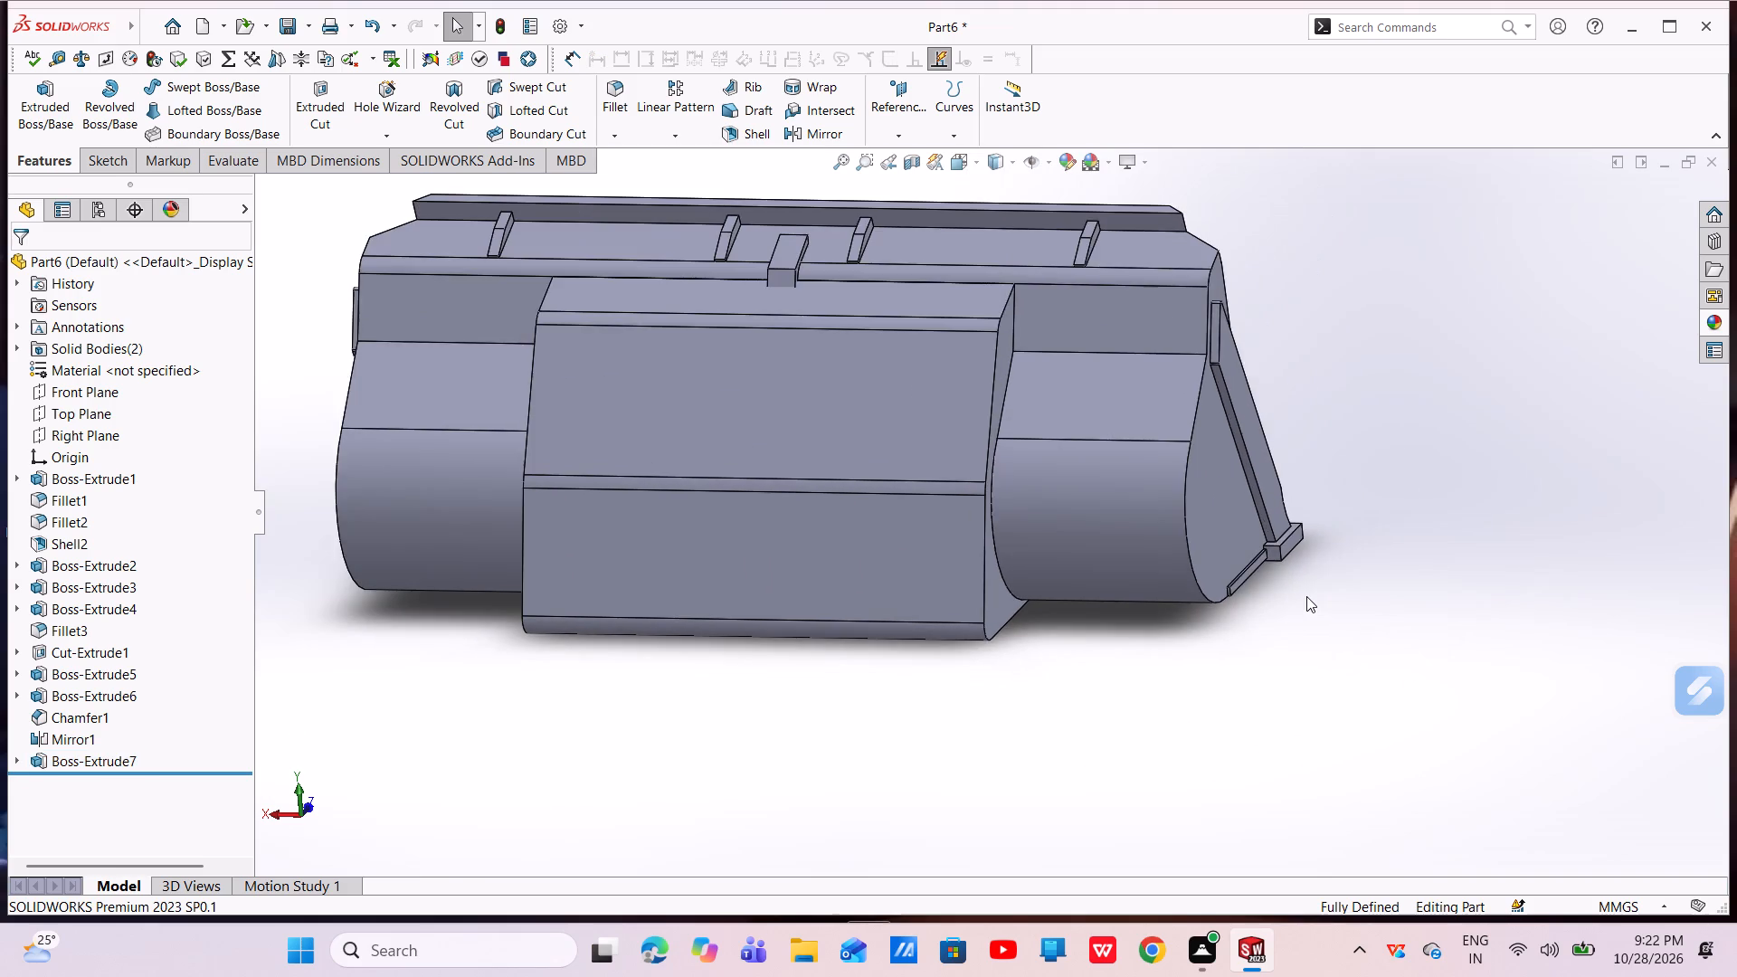
pyautogui.moveTo(1306, 596); pyautogui.dragTo(1234, 595, button='middle')
pyautogui.scroll(-3, 963, 528)
pyautogui.scroll(3, 967, 562)
pyautogui.moveTo(1083, 640); pyautogui.dragTo(1045, 640, button='middle')
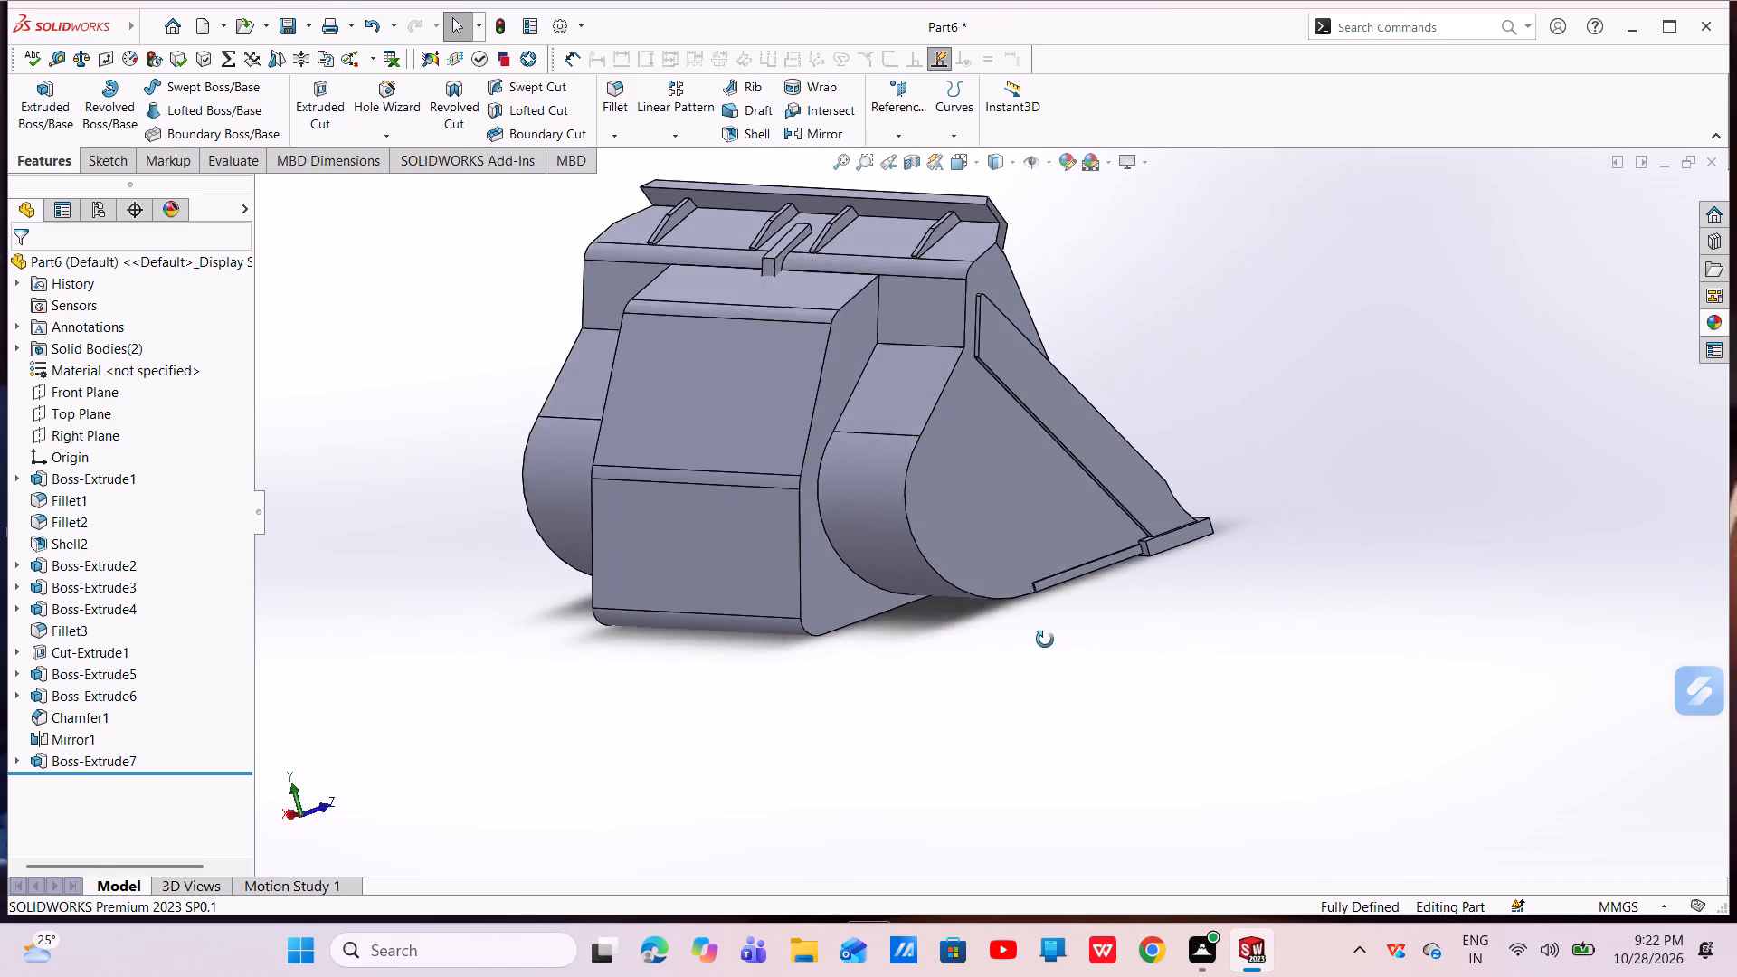
pyautogui.moveTo(1045, 640); pyautogui.dragTo(1012, 628, button='middle')
pyautogui.scroll(-4, 818, 501)
pyautogui.click(1318, 778)
pyautogui.scroll(3, 1327, 713)
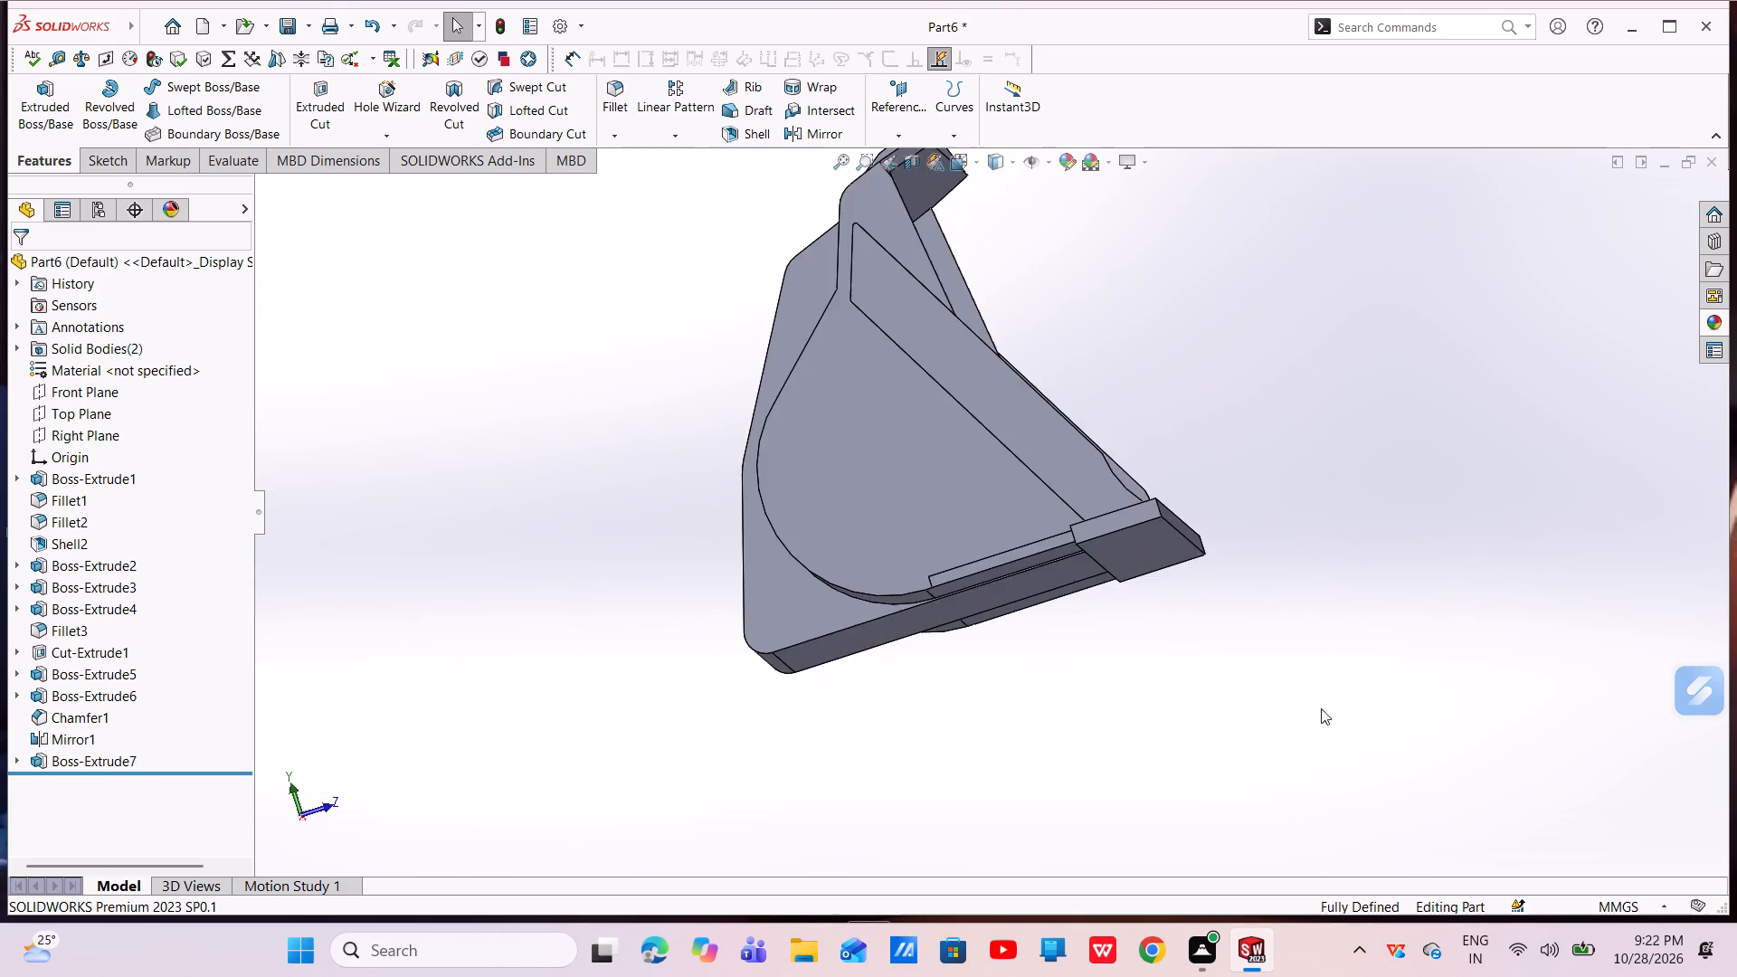
pyautogui.moveTo(1238, 680); pyautogui.dragTo(1272, 703, button='middle')
pyautogui.scroll(-3, 1080, 576)
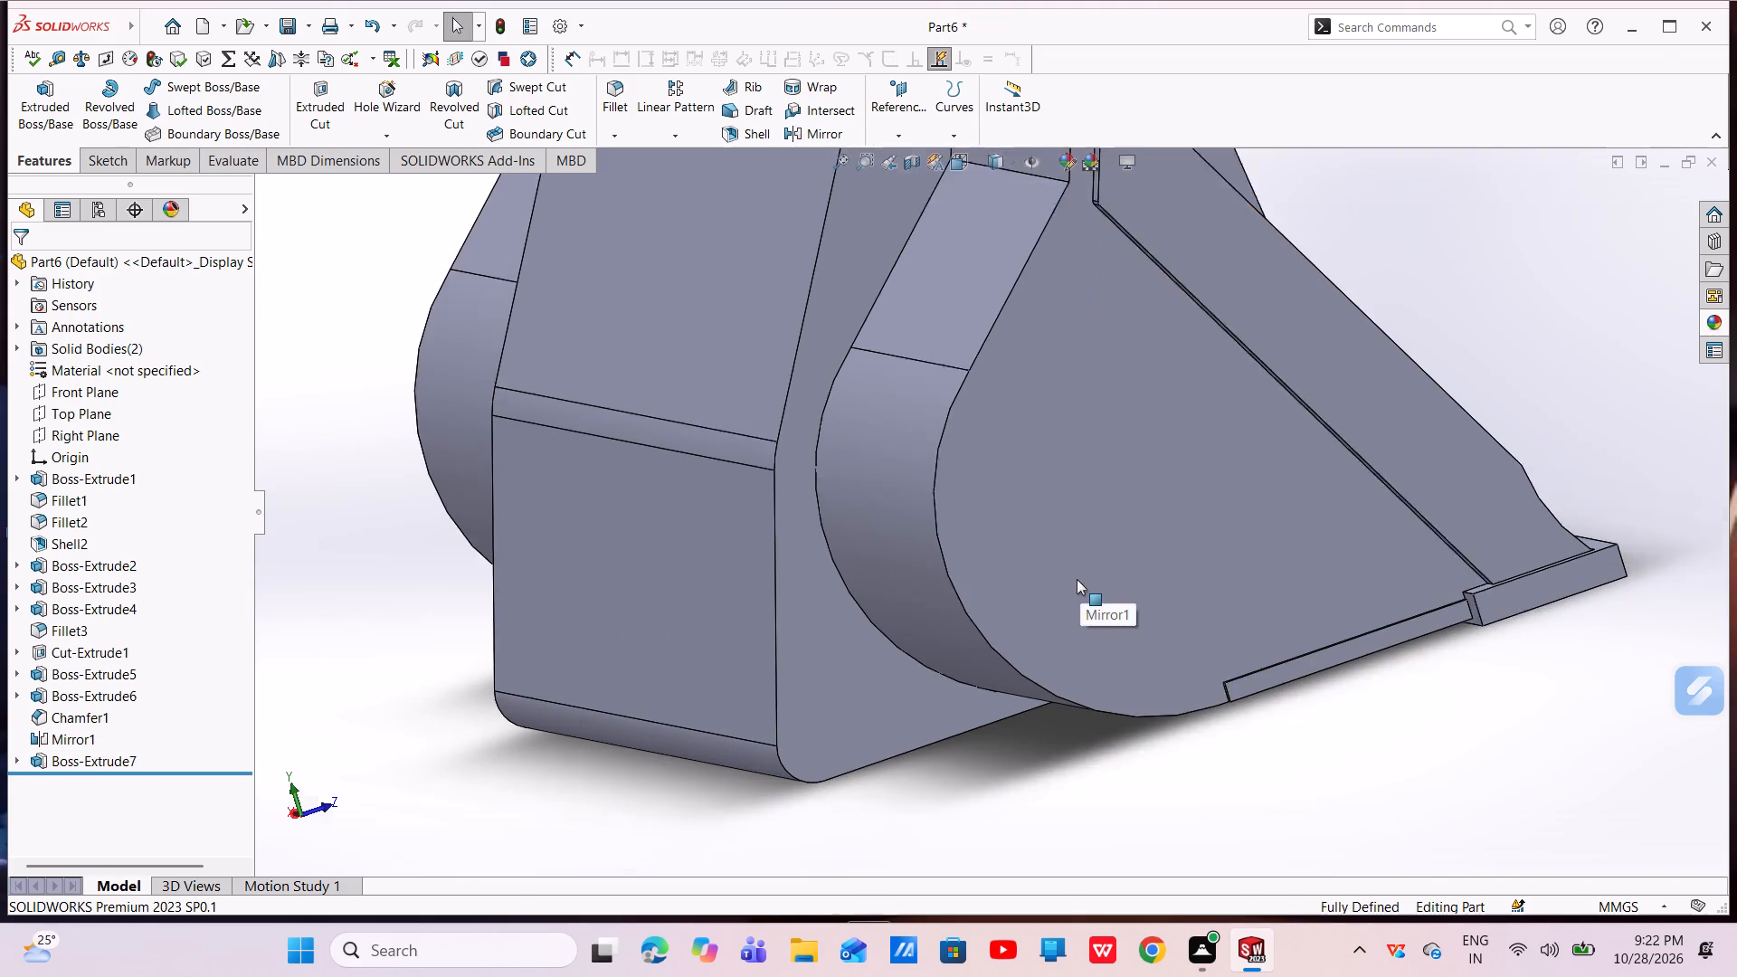
pyautogui.scroll(-1, 1077, 579)
pyautogui.scroll(10, 1129, 621)
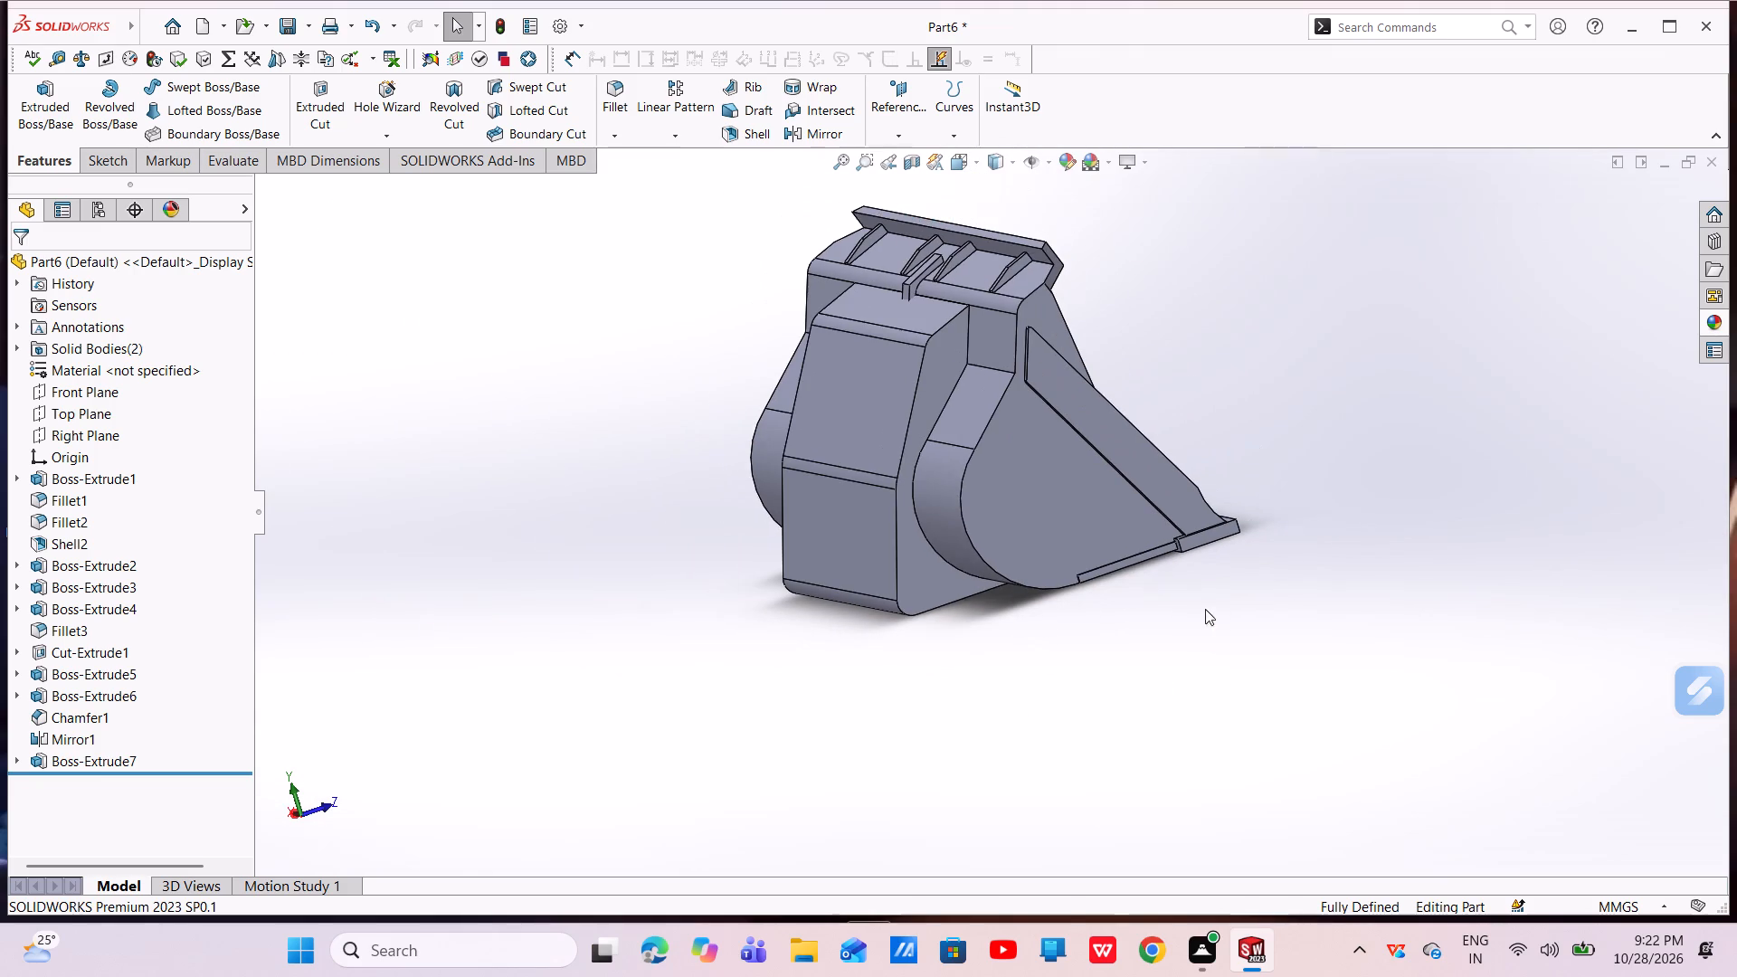
pyautogui.scroll(-3, 934, 407)
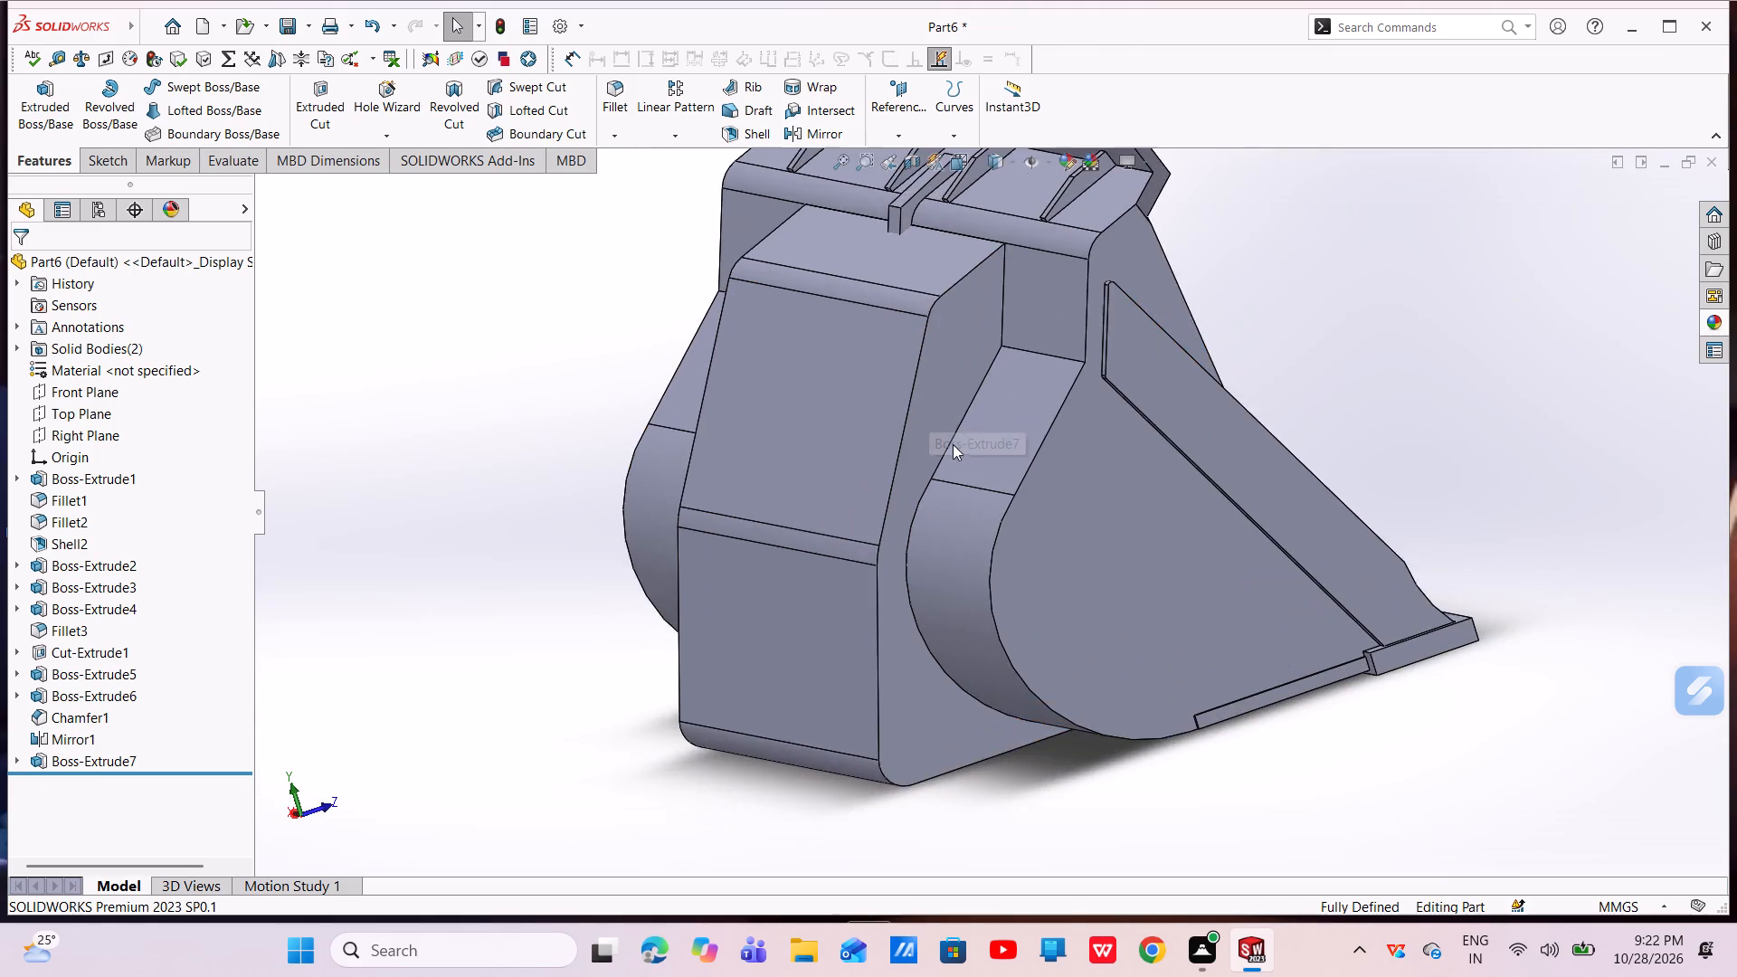
pyautogui.scroll(3, 953, 445)
pyautogui.scroll(-1, 980, 503)
pyautogui.moveTo(970, 498); pyautogui.dragTo(936, 488, button='middle')
pyautogui.scroll(2, 942, 548)
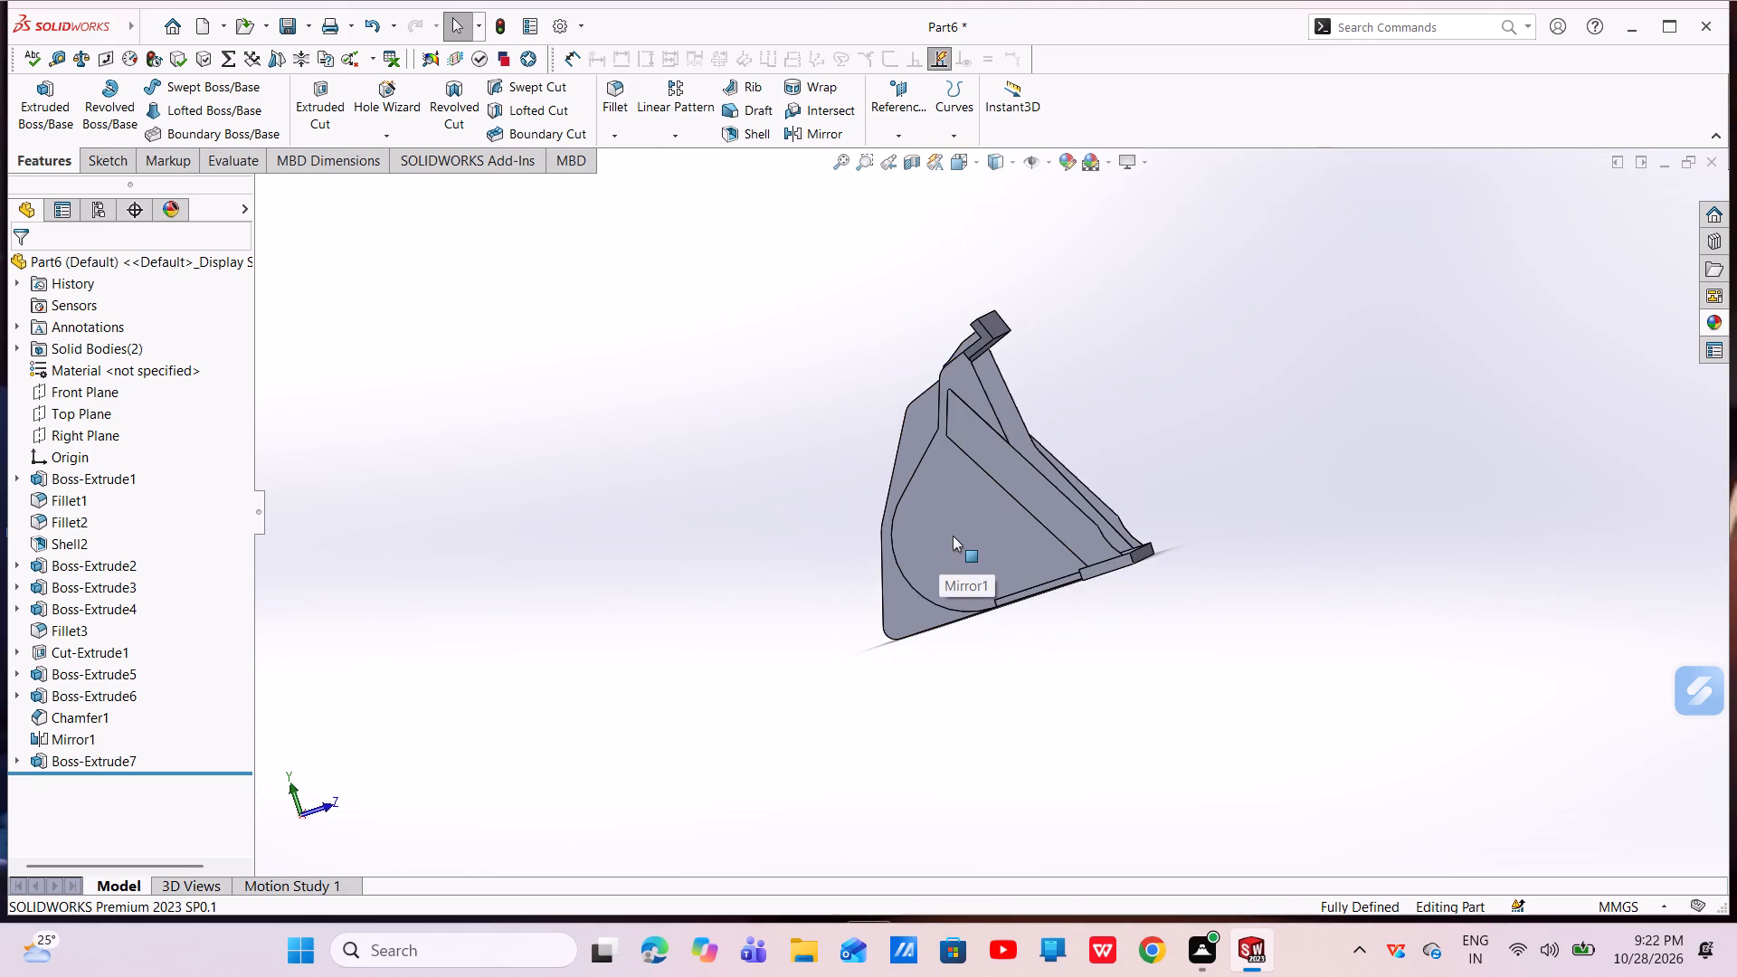
pyautogui.moveTo(953, 536); pyautogui.dragTo(985, 556, button='middle')
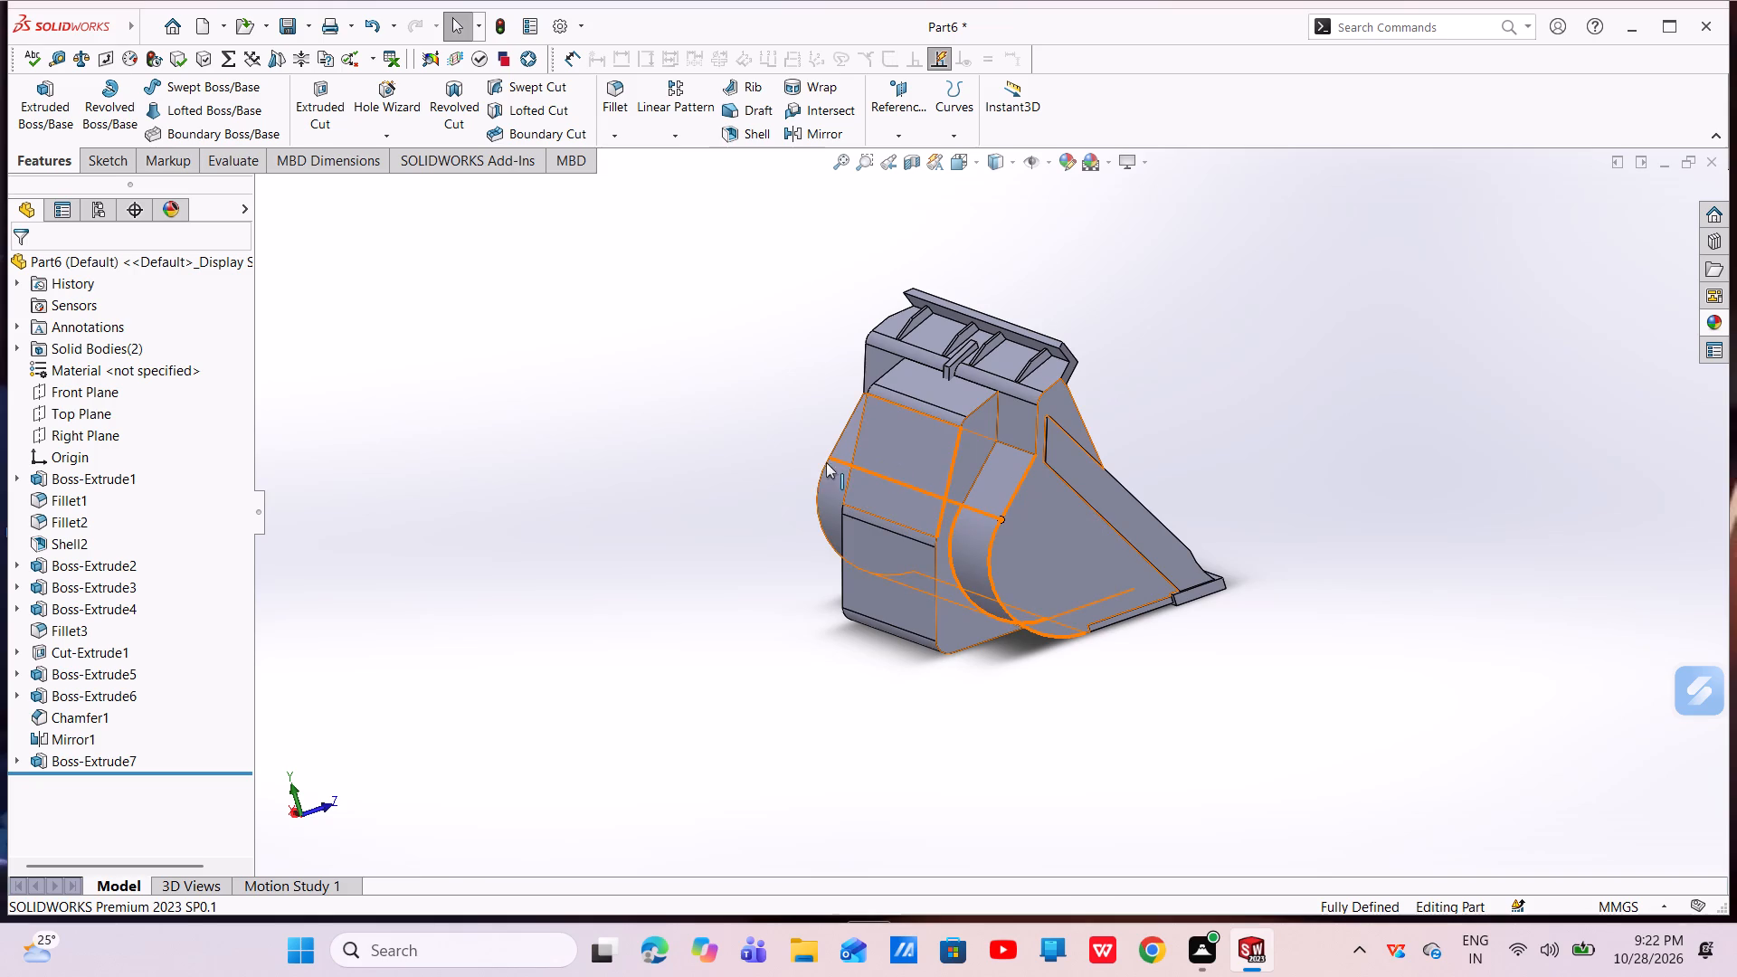
# Examine the bucket's side plate and front lip corner, along with the overall shape of the model.
pyautogui.click(710, 523)
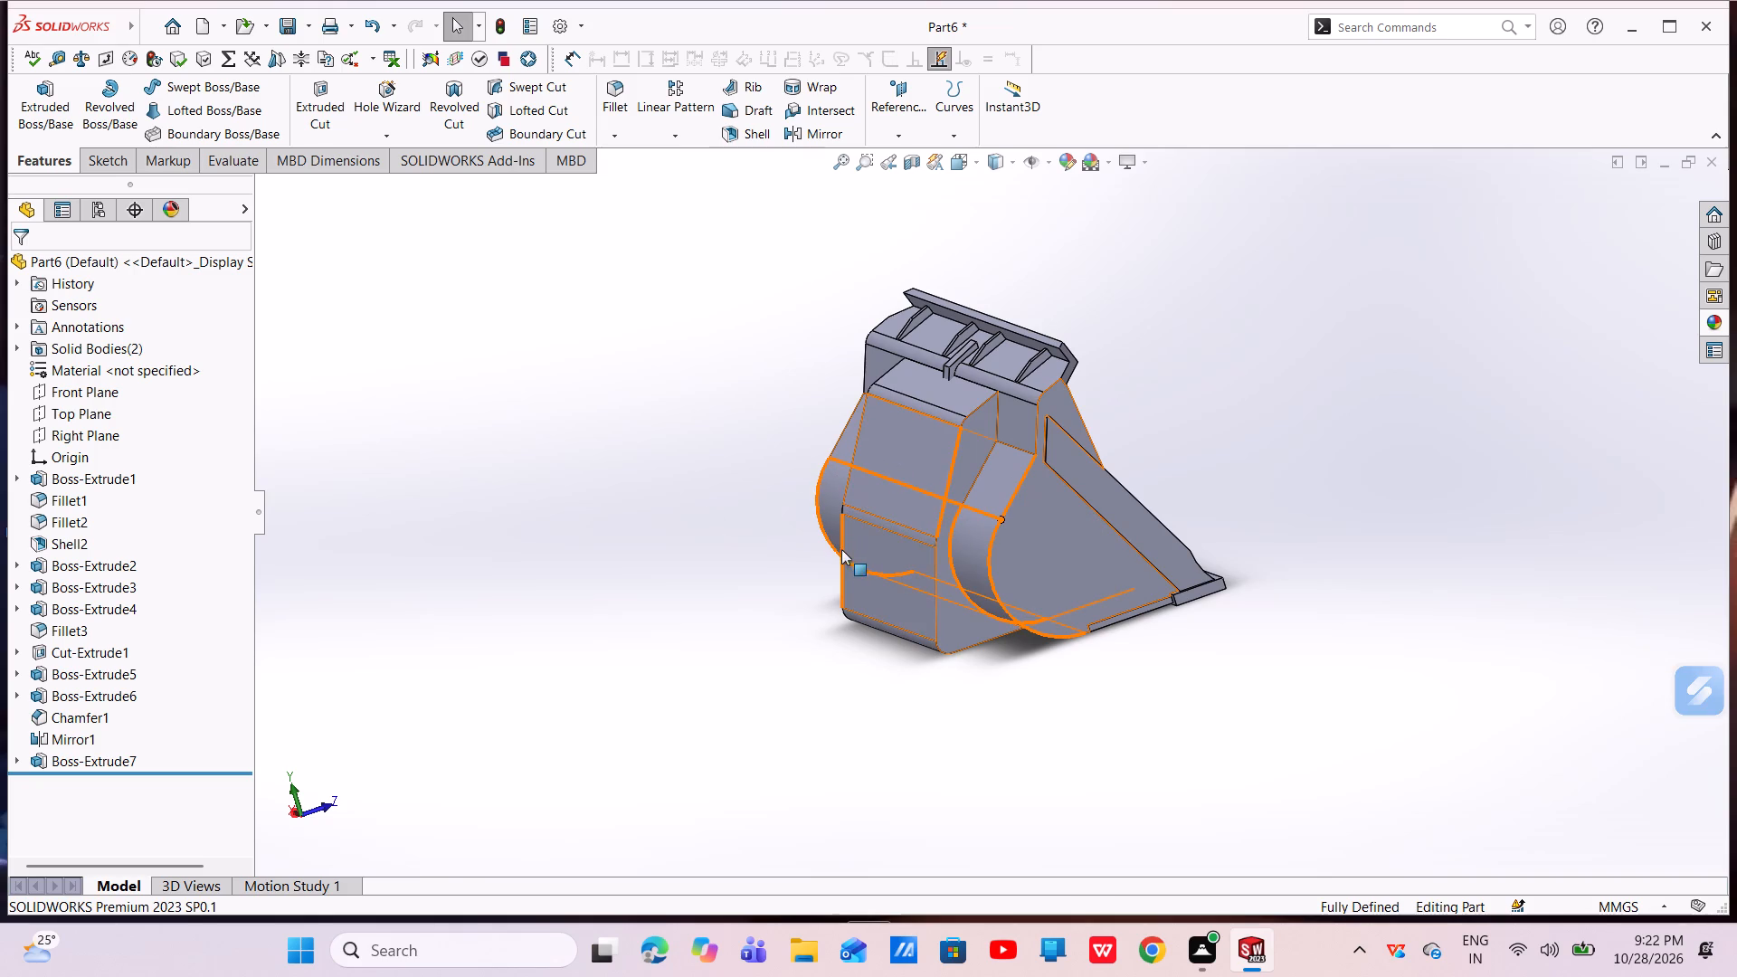
pyautogui.press('Escape')
pyautogui.press('Escape')
pyautogui.press('Escape')
pyautogui.click(1332, 684)
pyautogui.press('Escape')
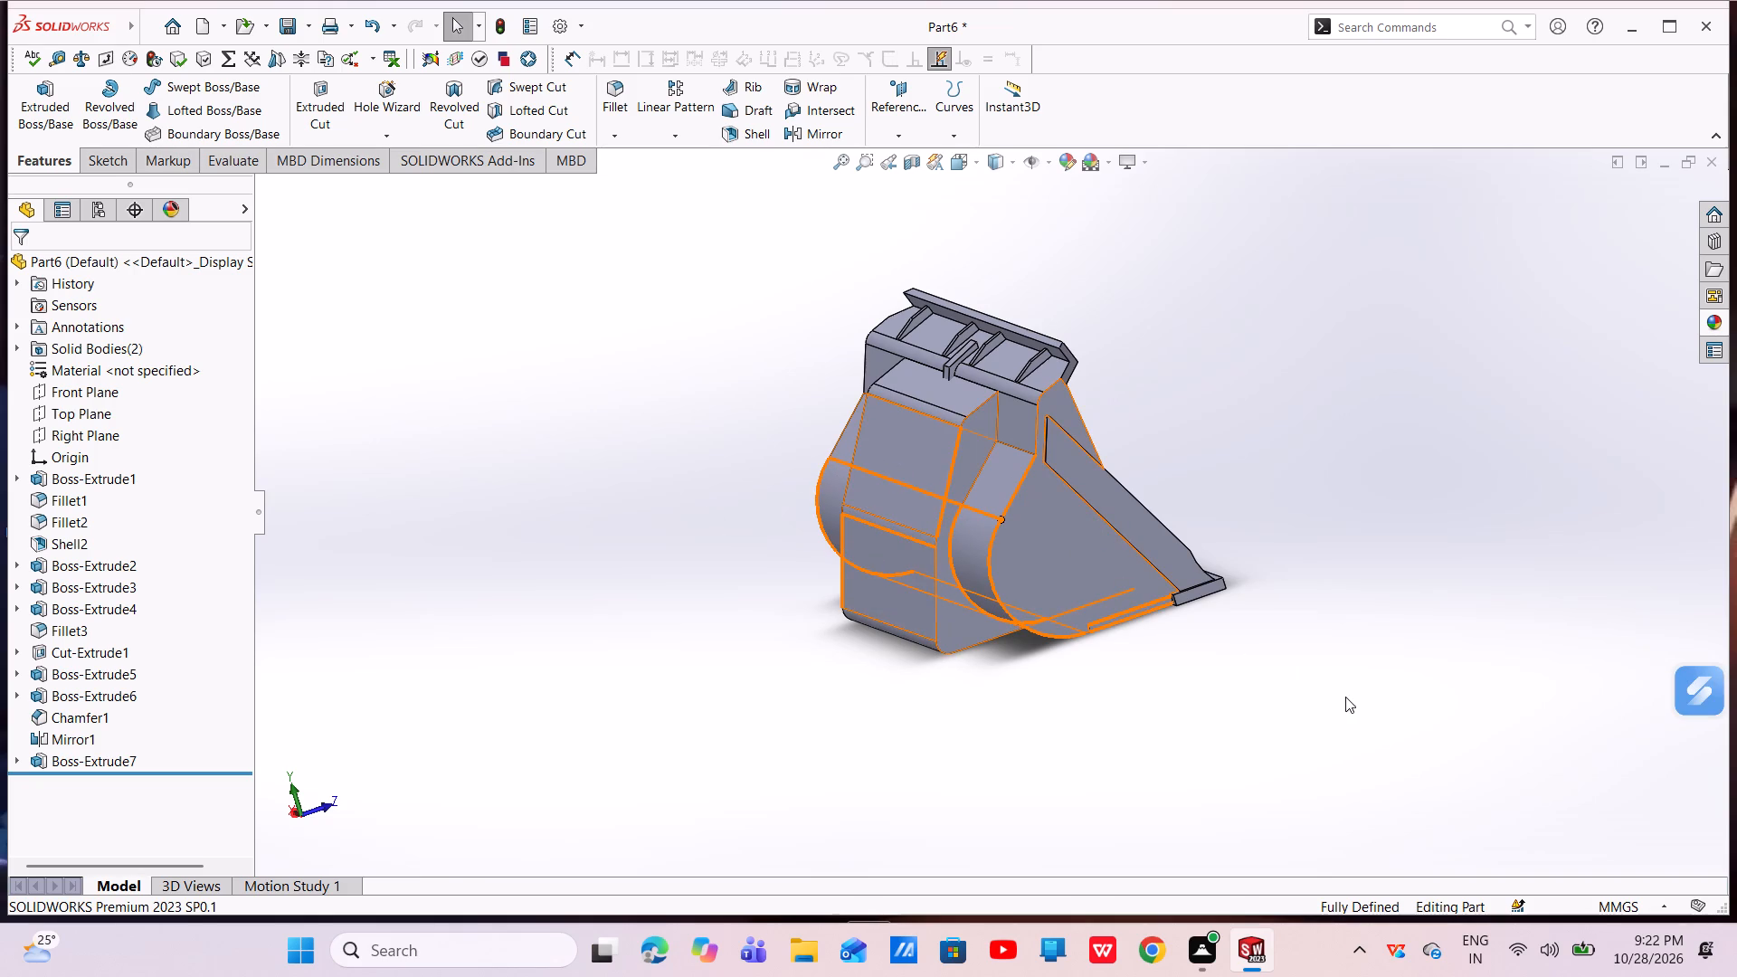
pyautogui.scroll(-6, 1332, 612)
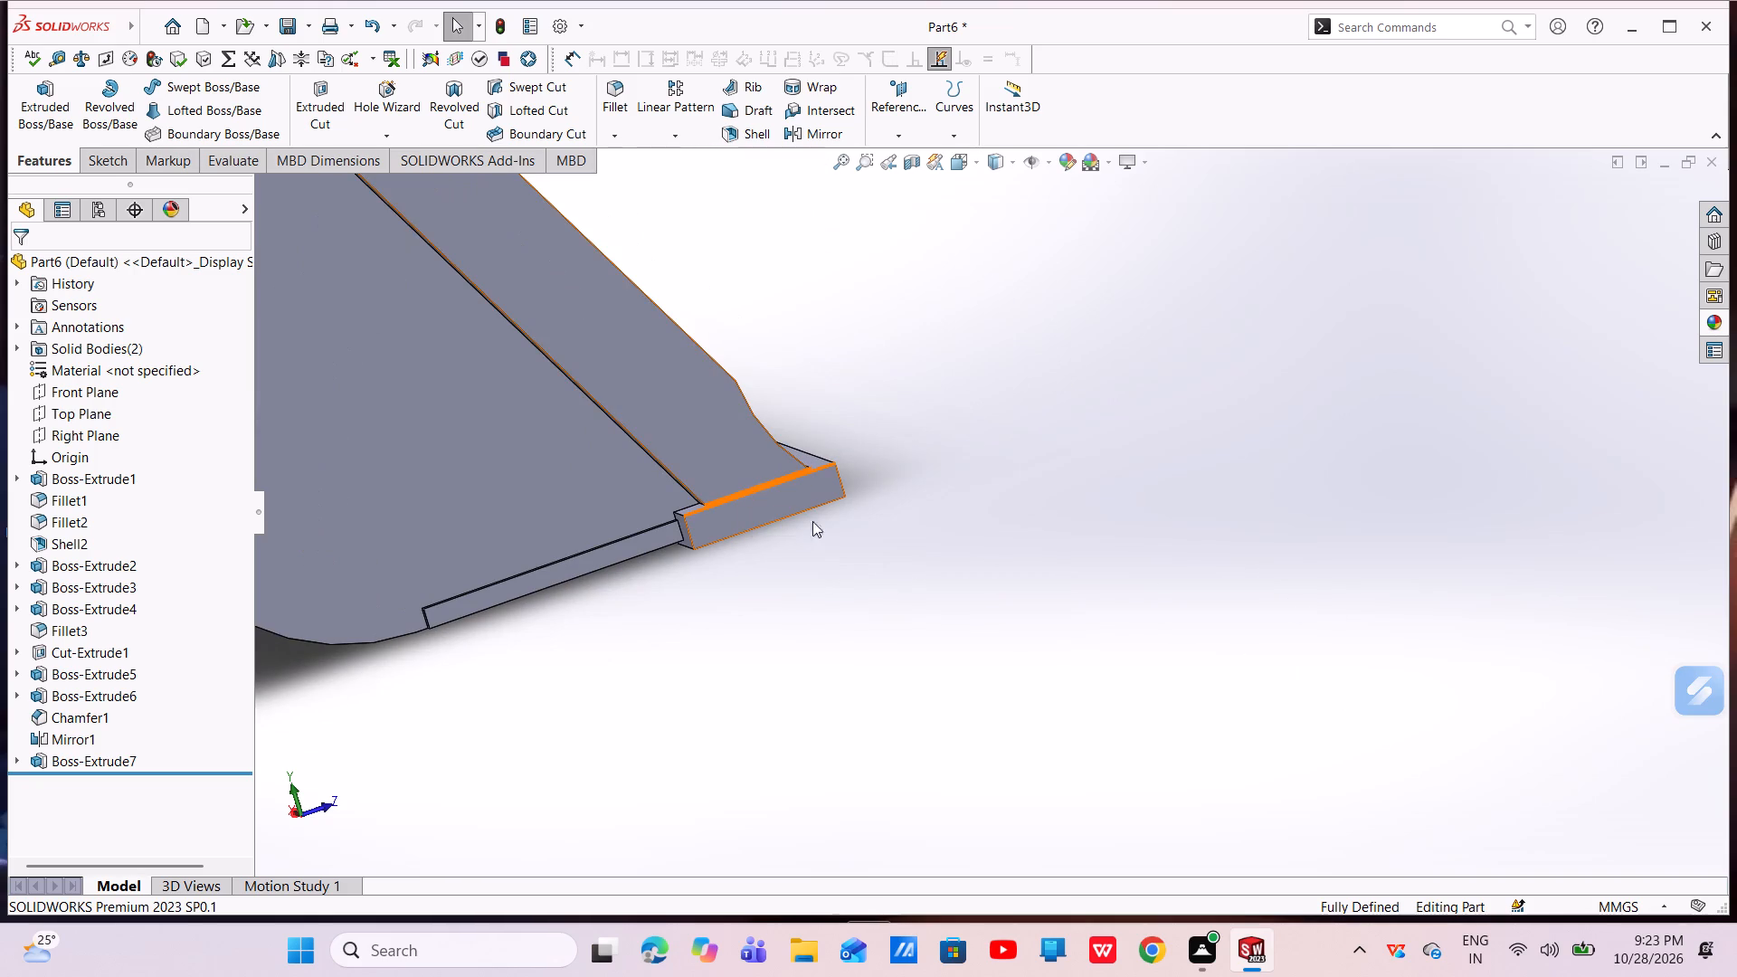
pyautogui.press('Escape')
pyautogui.press('Escape')
pyautogui.press('Escape')
pyautogui.press('Escape')
pyautogui.press('Escape')
pyautogui.scroll(9, 1057, 572)
pyautogui.scroll(-1, 1032, 565)
pyautogui.moveTo(1032, 565); pyautogui.dragTo(1086, 527, button='middle')
pyautogui.scroll(1, 1032, 565)
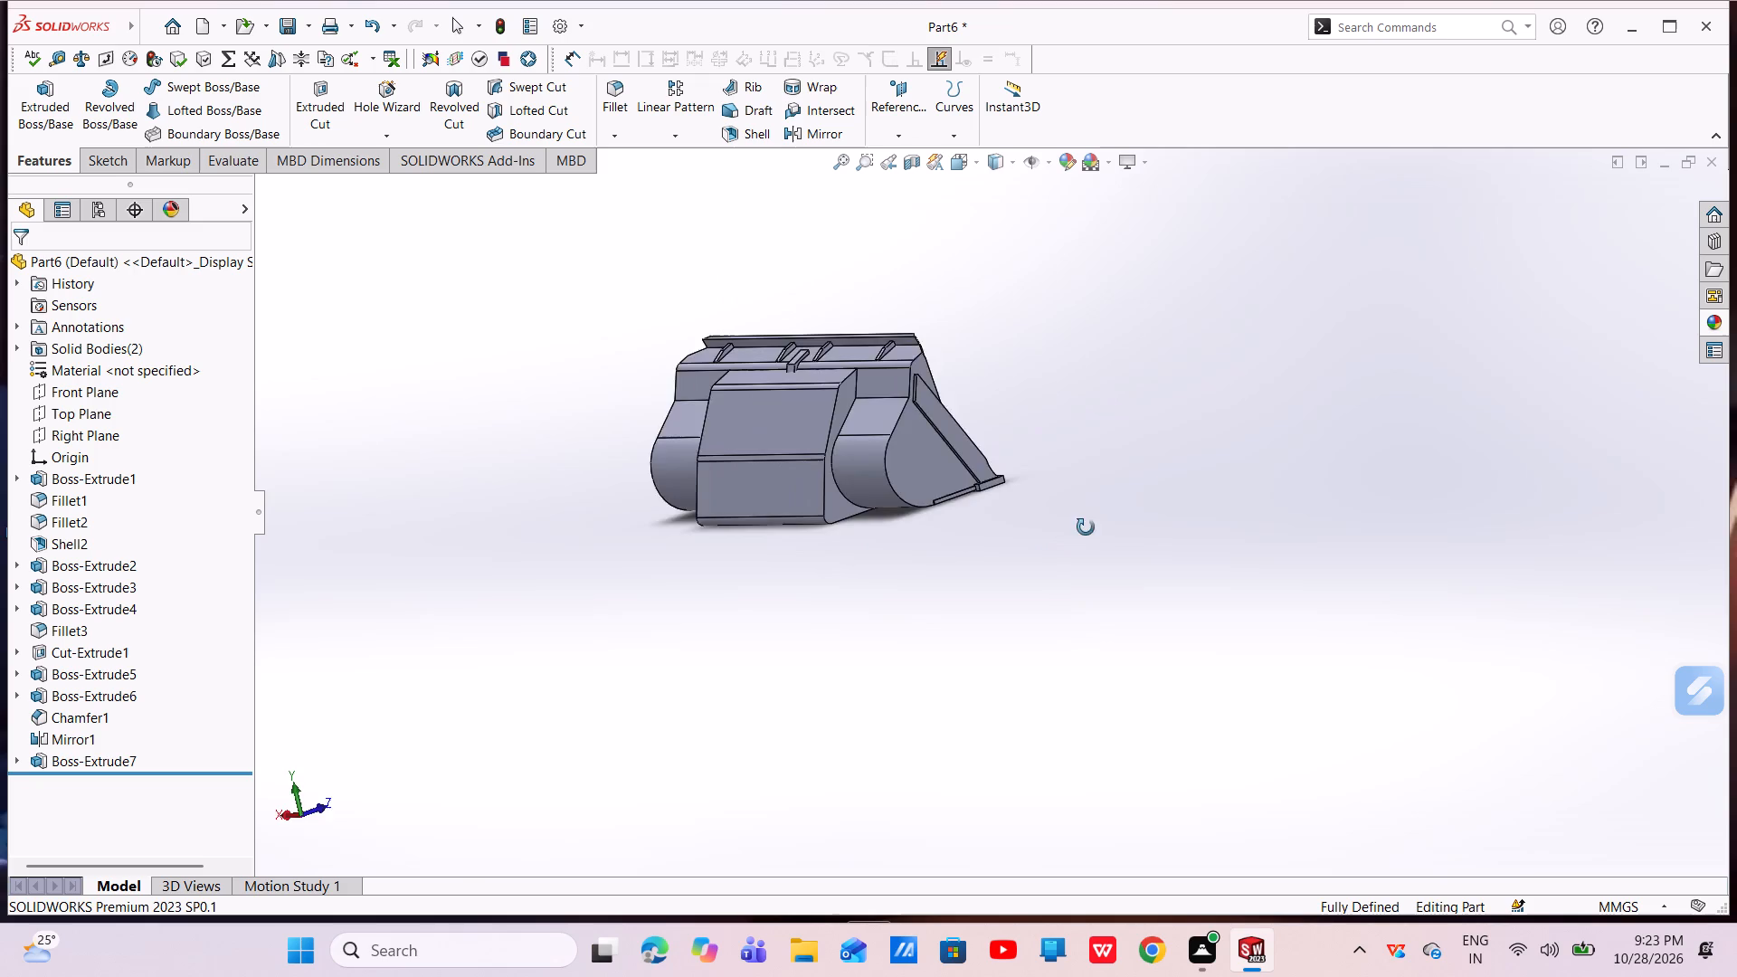
# Examine the rear body's sloped faces, its rounded lower edge and its junction with the bucket's curved back.
pyautogui.moveTo(1086, 527); pyautogui.dragTo(1346, 596, button='middle')
pyautogui.scroll(-4, 888, 476)
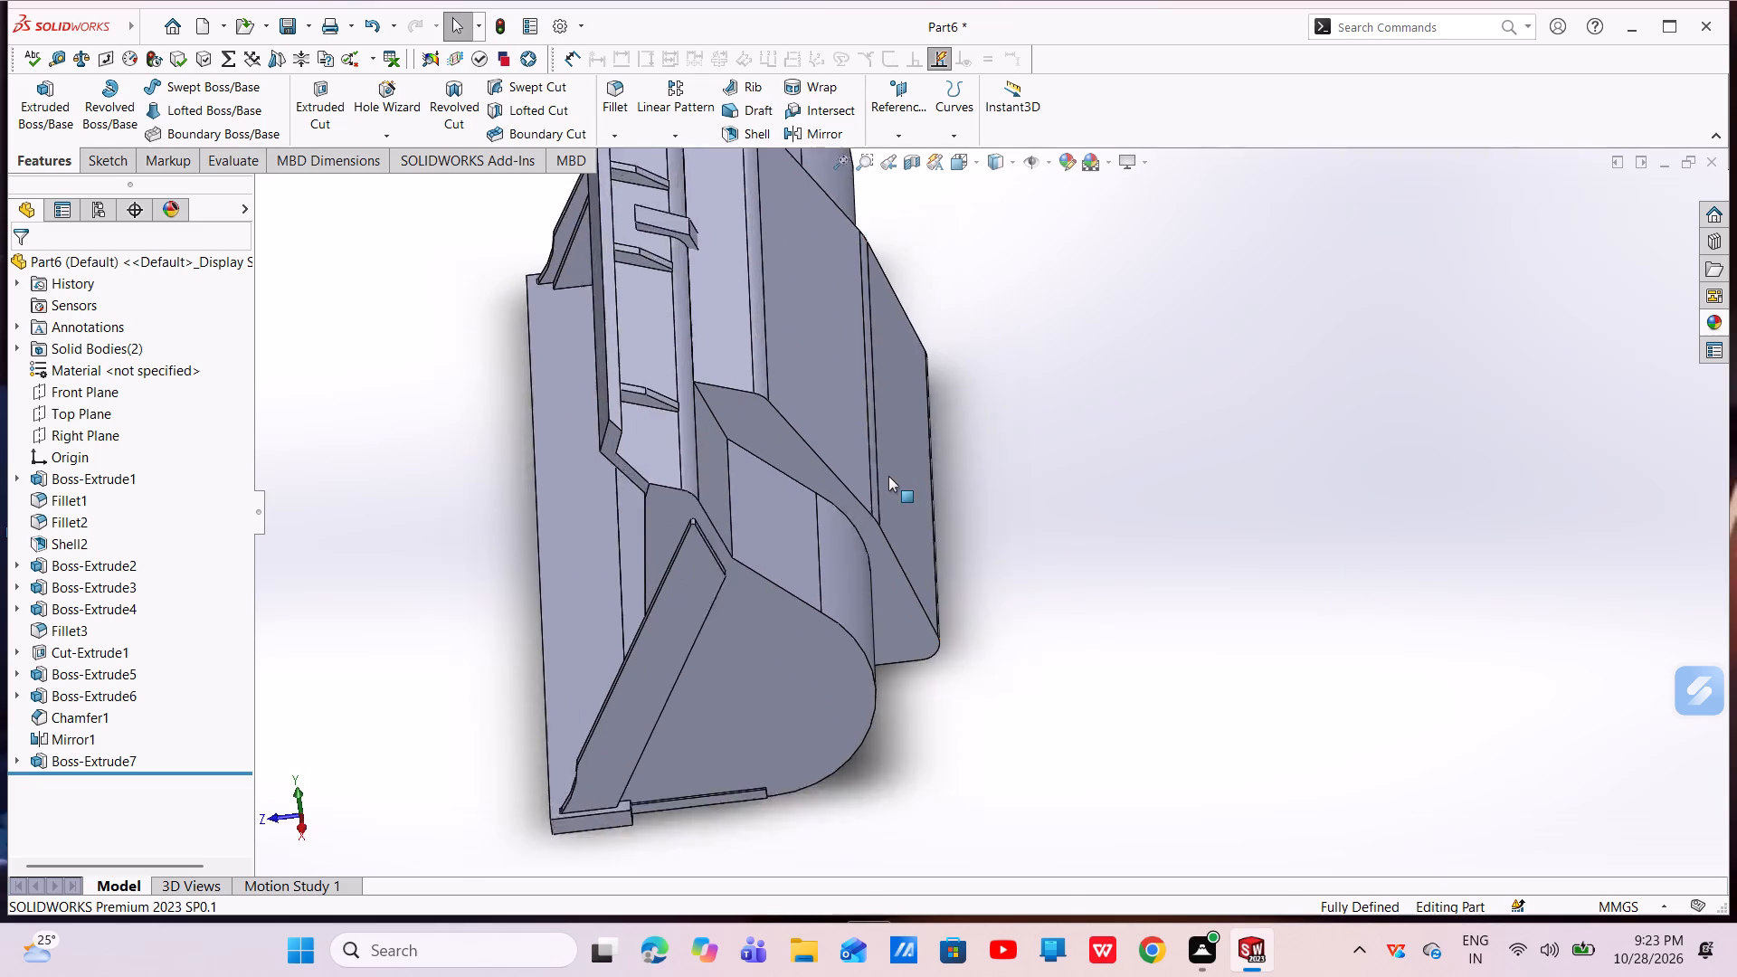
pyautogui.scroll(-3, 888, 476)
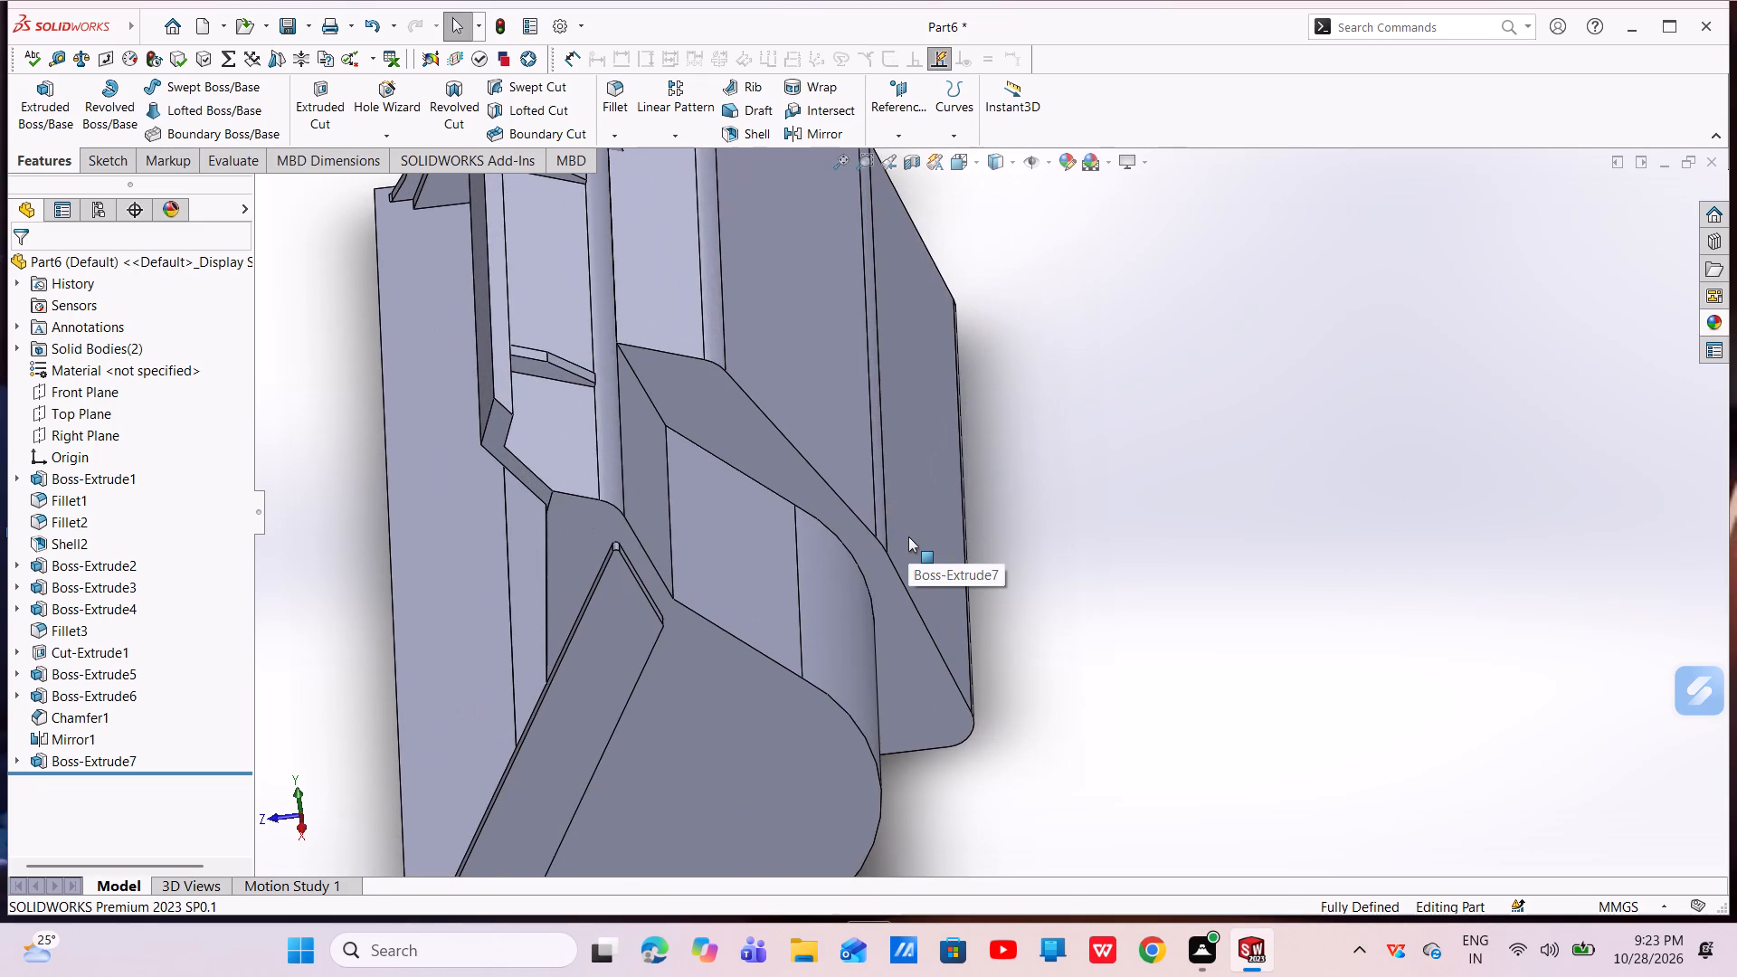
pyautogui.scroll(6, 908, 536)
pyautogui.moveTo(1030, 576); pyautogui.dragTo(938, 540, button='middle')
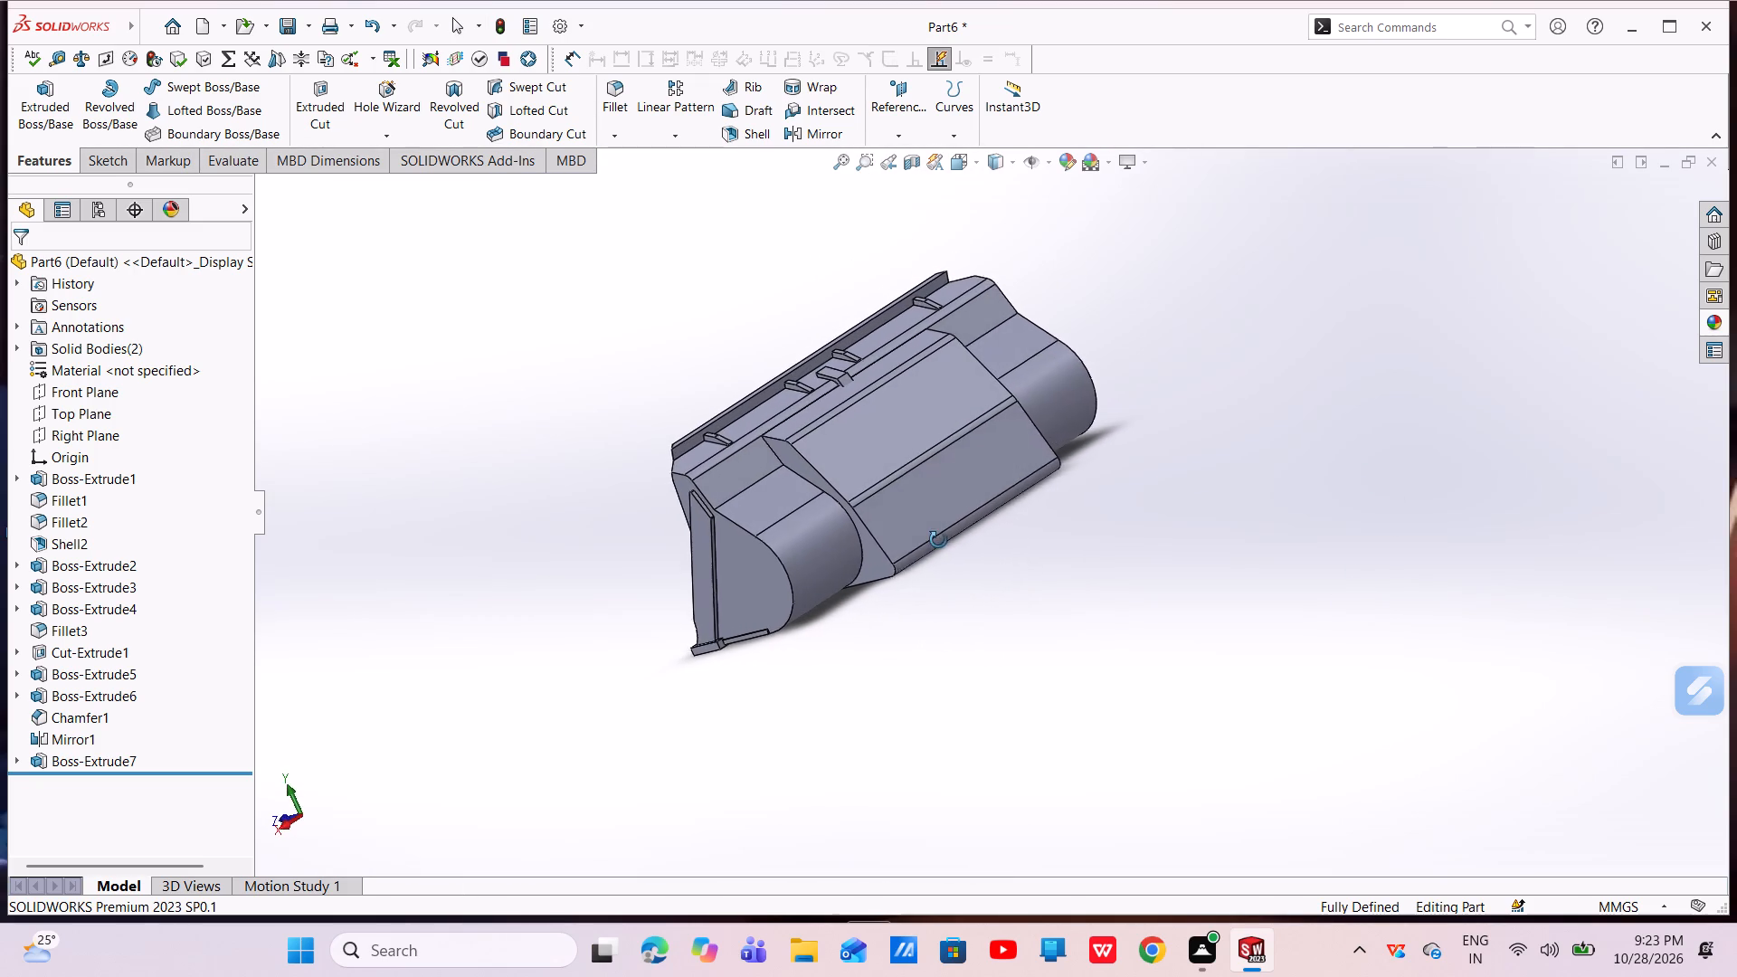
pyautogui.moveTo(938, 540); pyautogui.dragTo(936, 540, button='middle')
pyautogui.scroll(-3, 974, 526)
pyautogui.press('Escape')
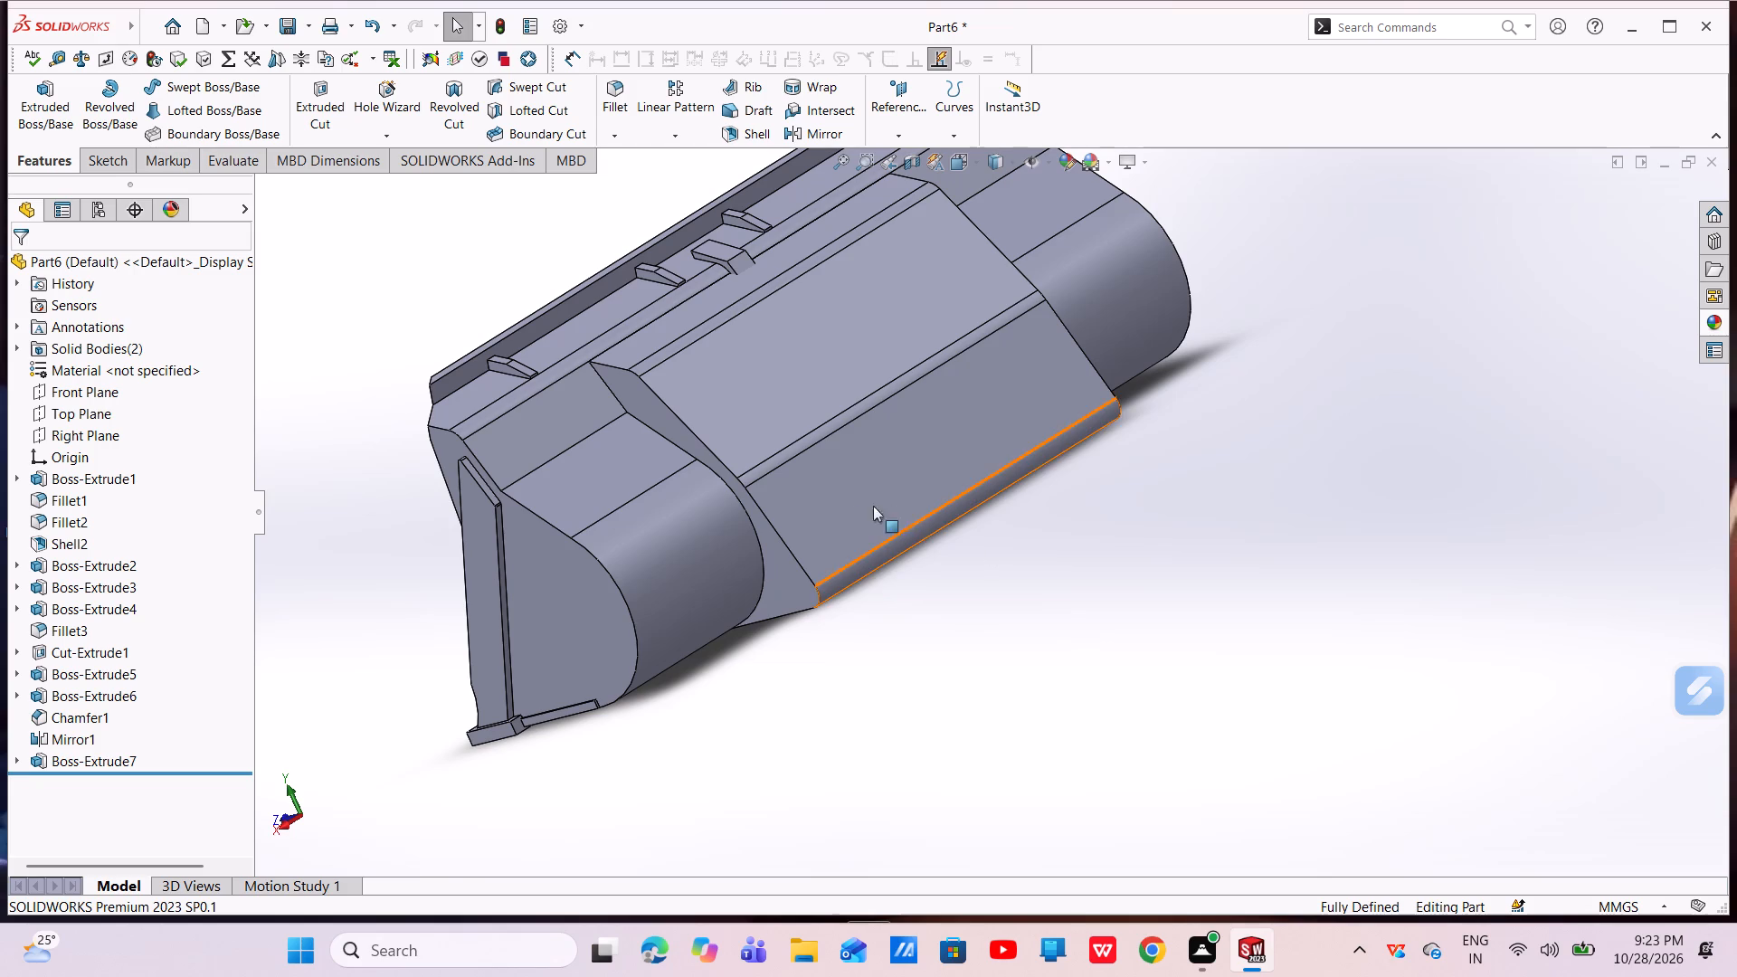
pyautogui.scroll(-3, 840, 511)
pyautogui.scroll(3, 832, 540)
pyautogui.moveTo(842, 552); pyautogui.dragTo(872, 521, button='middle')
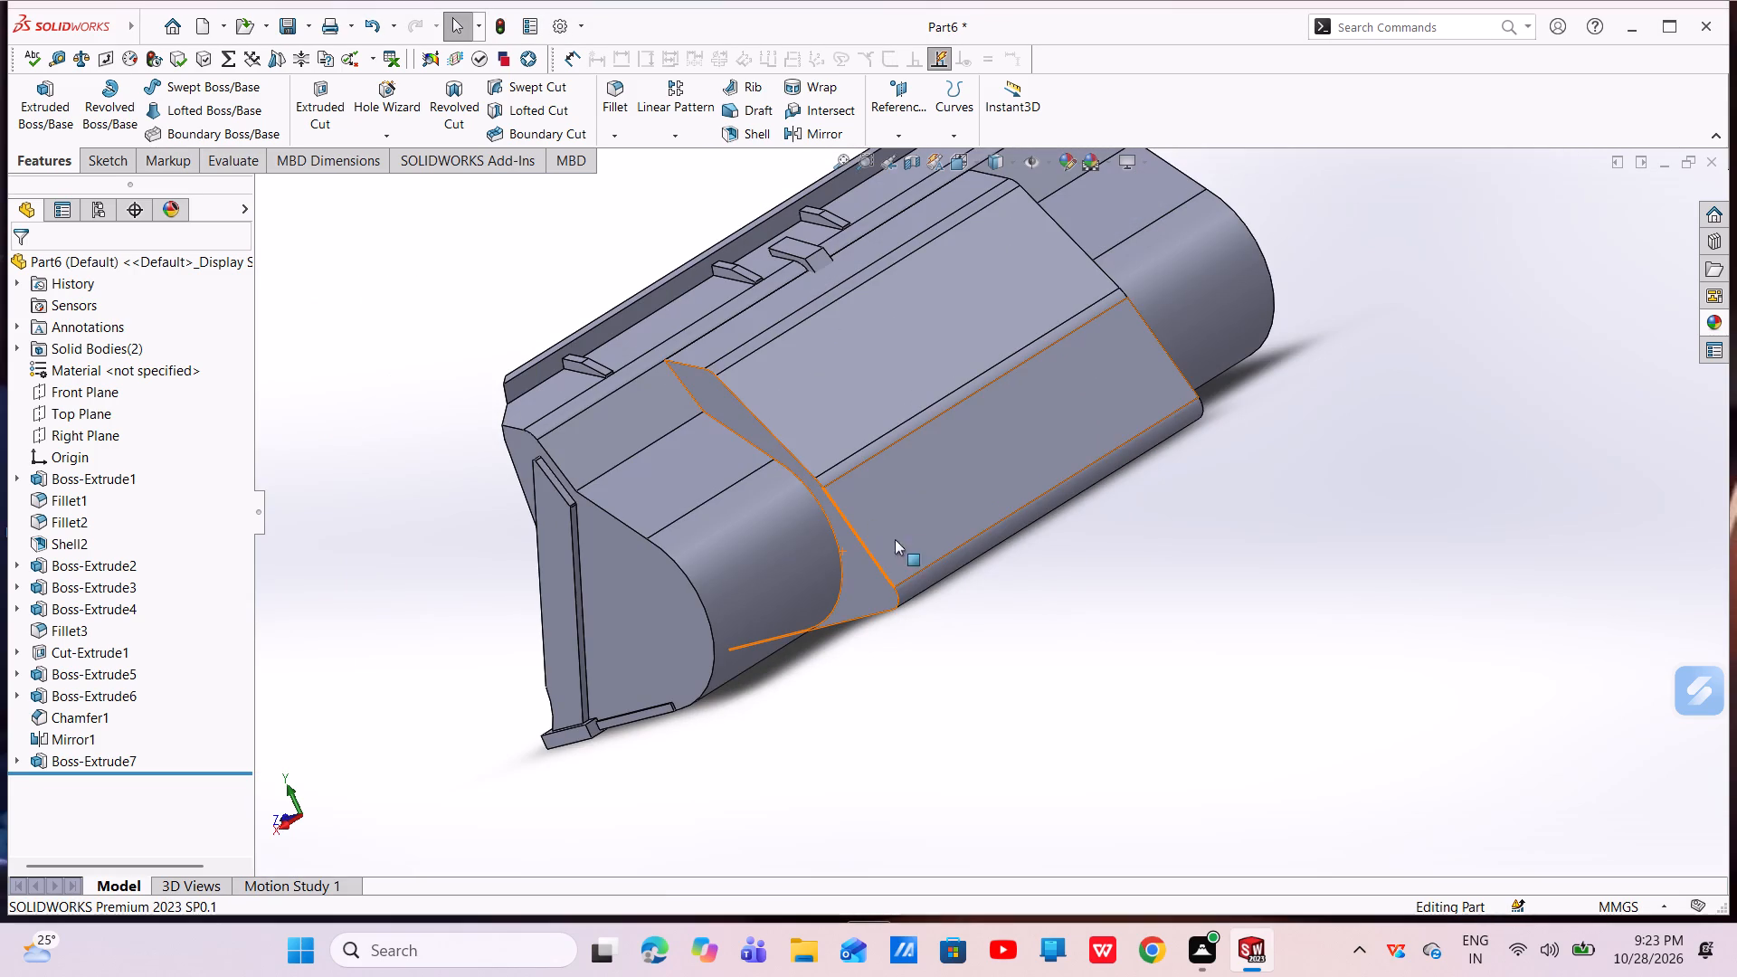
pyautogui.press('Escape')
pyautogui.press('Escape')
pyautogui.press('Escape')
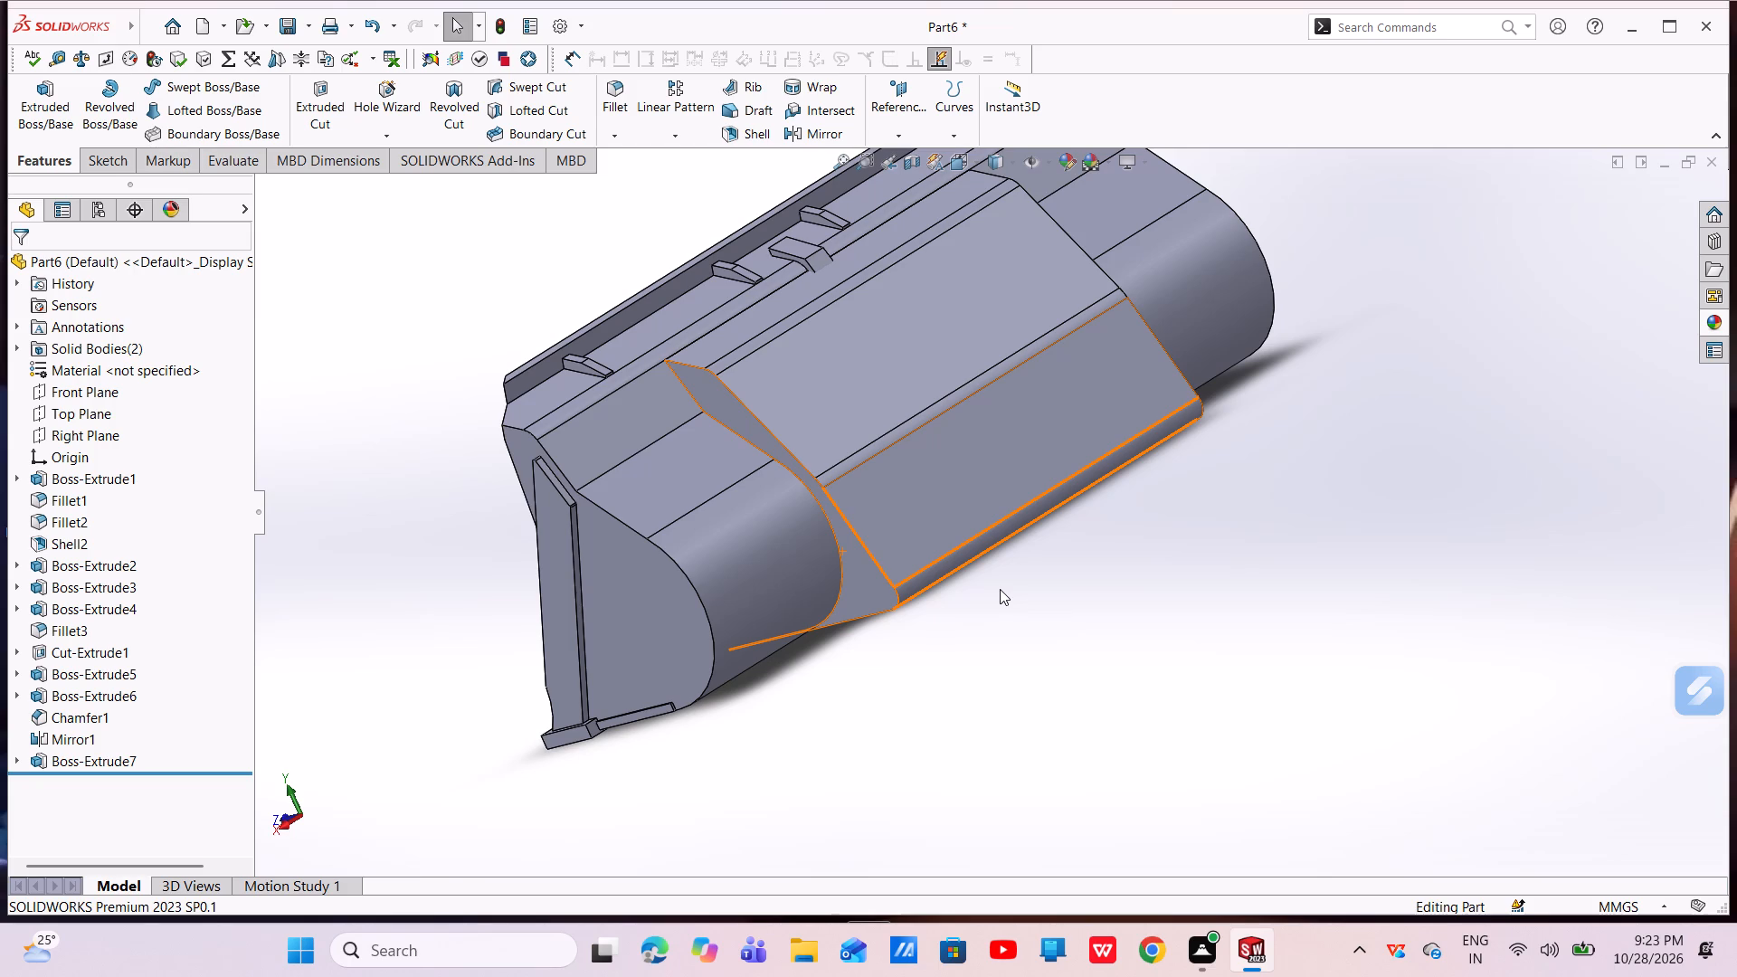
# Examine the underside of the bucket and rear body, and the rear body's side profile.
pyautogui.scroll(-4, 891, 578)
pyautogui.scroll(3, 922, 670)
pyautogui.moveTo(1161, 614); pyautogui.dragTo(1093, 565, button='middle')
pyautogui.scroll(4, 1130, 568)
pyautogui.moveTo(1175, 526); pyautogui.dragTo(1108, 548, button='middle')
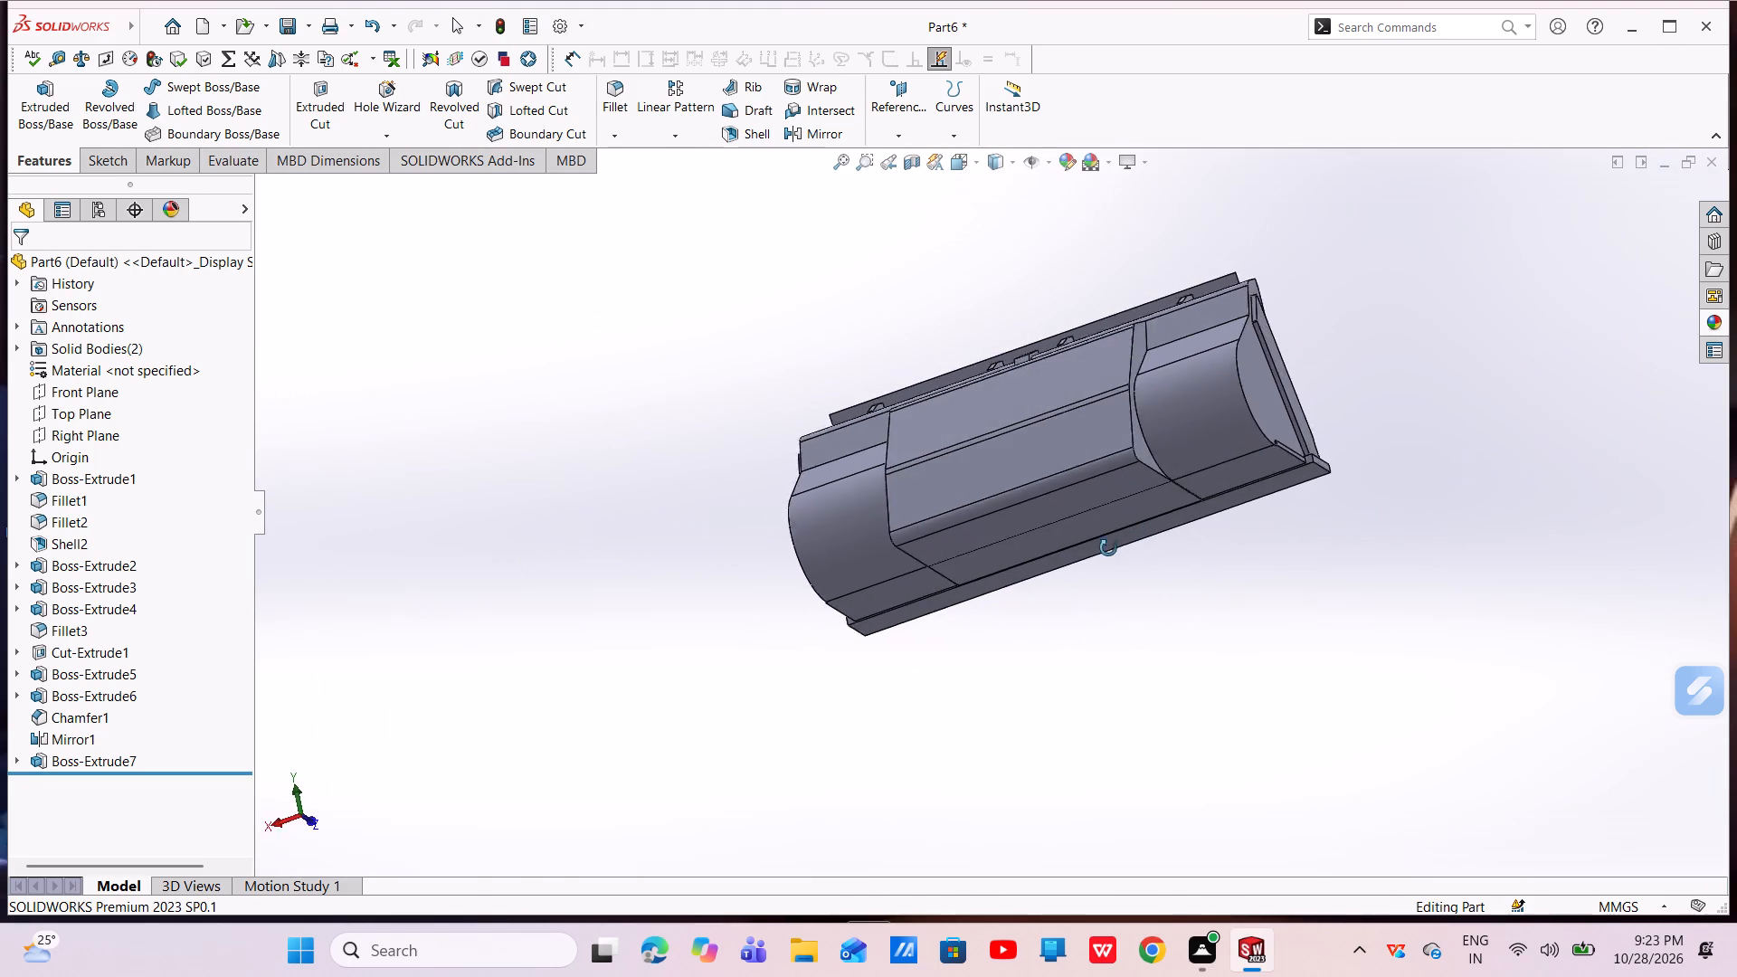
pyautogui.moveTo(1108, 548); pyautogui.dragTo(1074, 638, button='middle')
pyautogui.scroll(-1, 1074, 640)
pyautogui.scroll(-4, 1119, 376)
pyautogui.scroll(4, 1131, 375)
pyautogui.moveTo(1090, 375); pyautogui.dragTo(1036, 426, button='middle')
pyautogui.scroll(-1, 1090, 375)
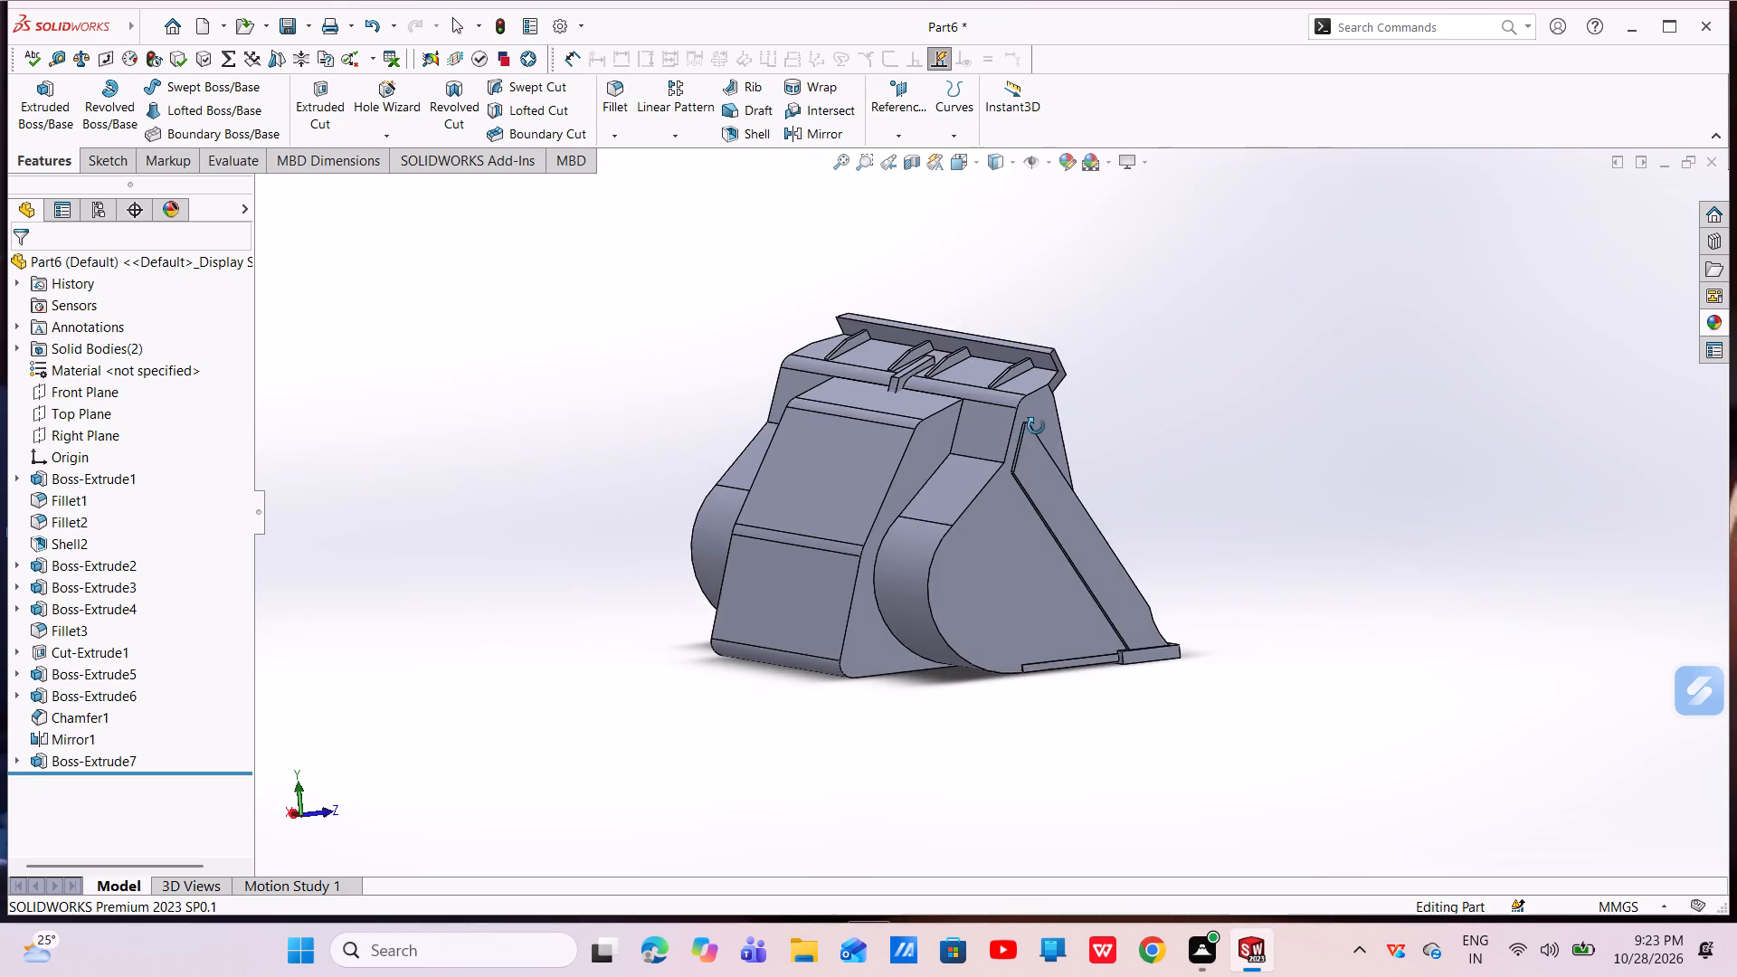
pyautogui.moveTo(1036, 426); pyautogui.dragTo(1035, 427, button='middle')
pyautogui.scroll(-3, 1110, 538)
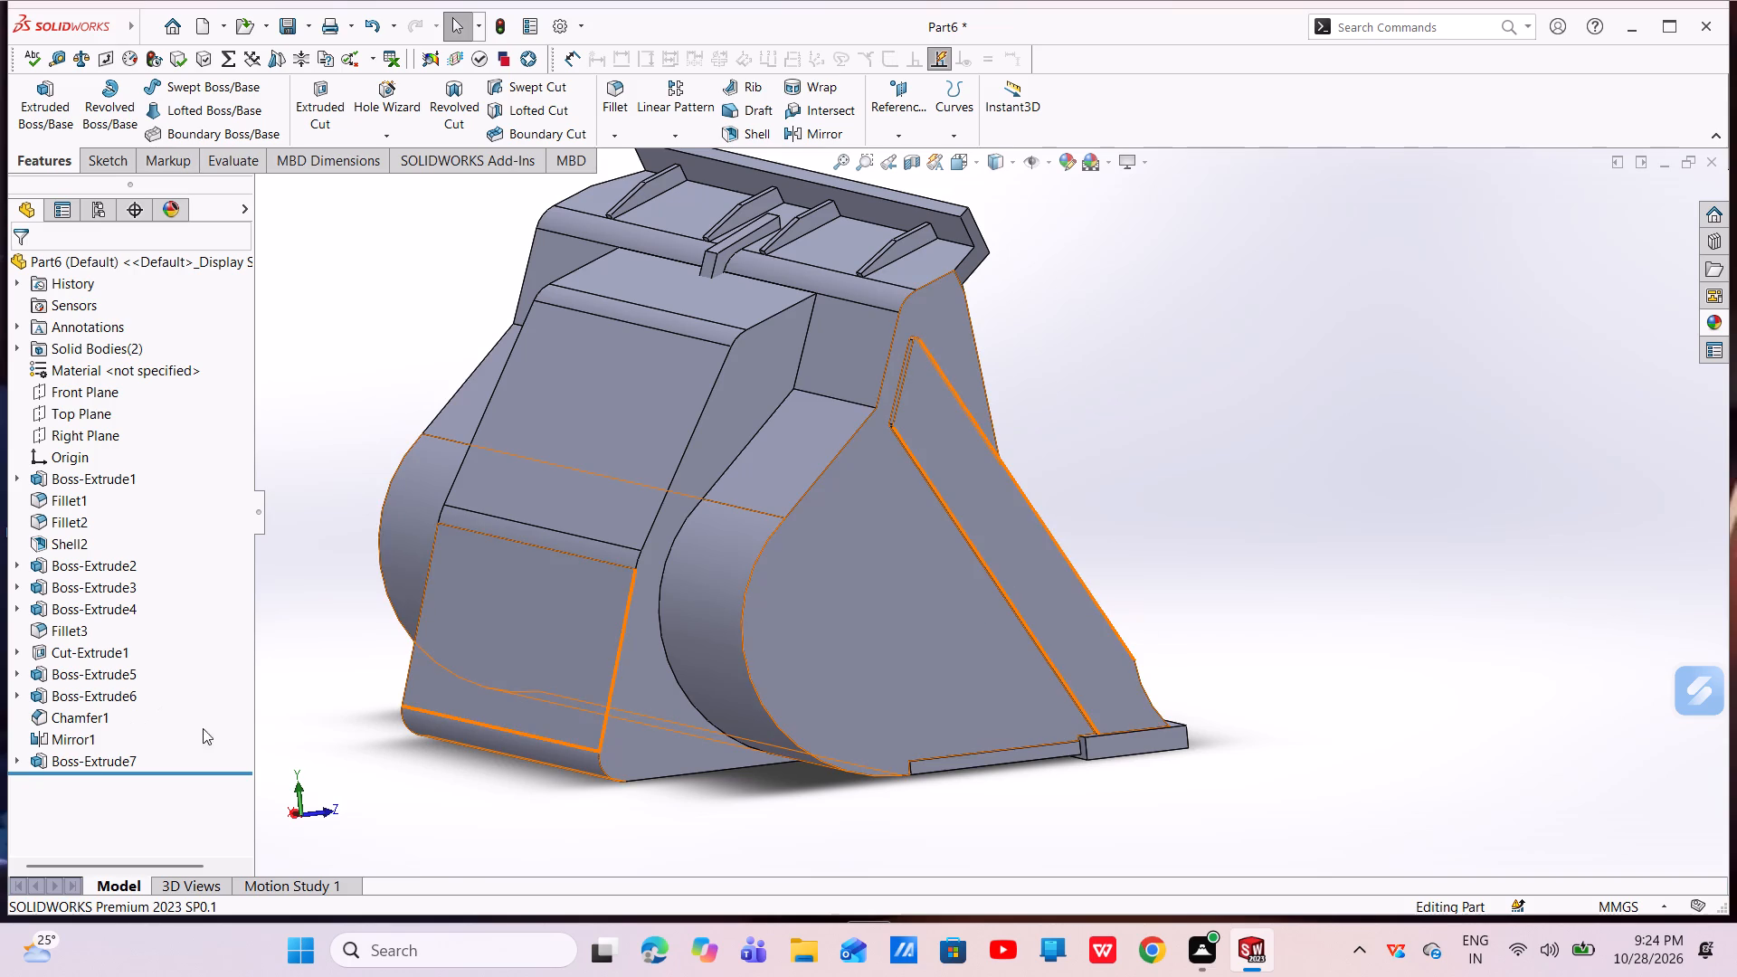
# Start a sketch on the rear body's narrow flat top face and draw a vertical construction line through the origin, spanning beyond the model.
pyautogui.moveTo(1073, 745); pyautogui.dragTo(917, 744, button='middle')
pyautogui.scroll(4, 970, 707)
pyautogui.moveTo(949, 688); pyautogui.dragTo(942, 896, button='middle')
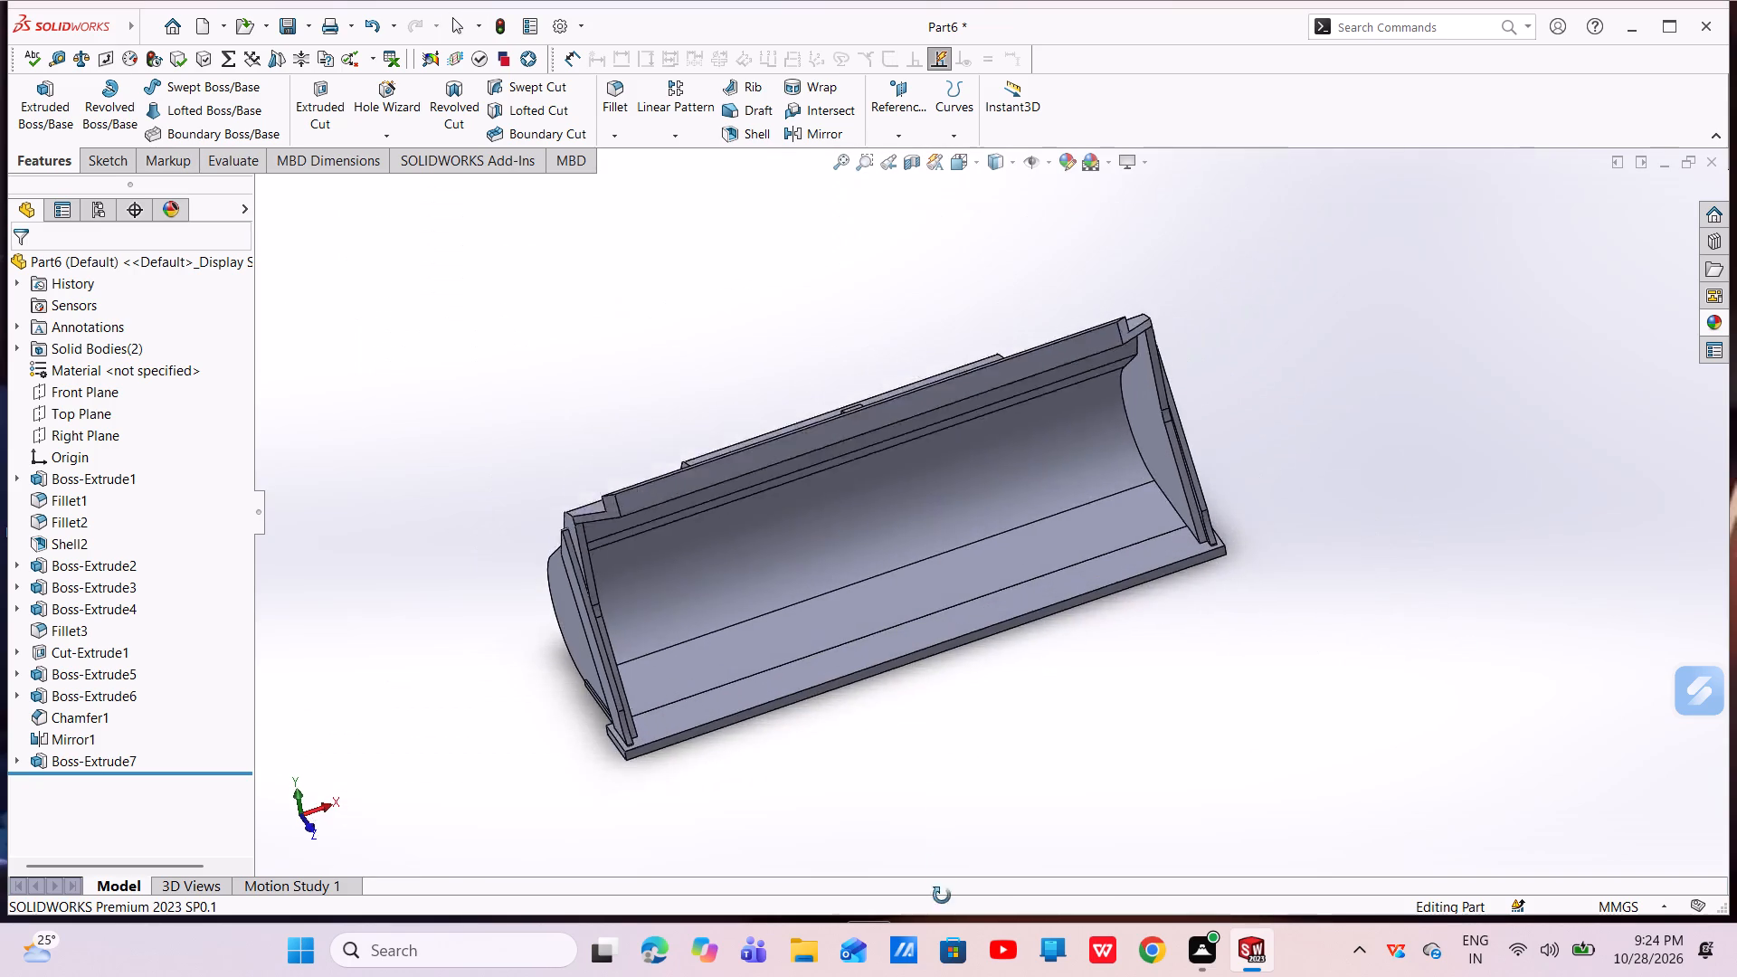
pyautogui.moveTo(942, 896); pyautogui.dragTo(952, 944, button='middle')
pyautogui.scroll(-4, 978, 610)
pyautogui.scroll(4, 973, 613)
pyautogui.moveTo(982, 624); pyautogui.dragTo(1007, 688, button='middle')
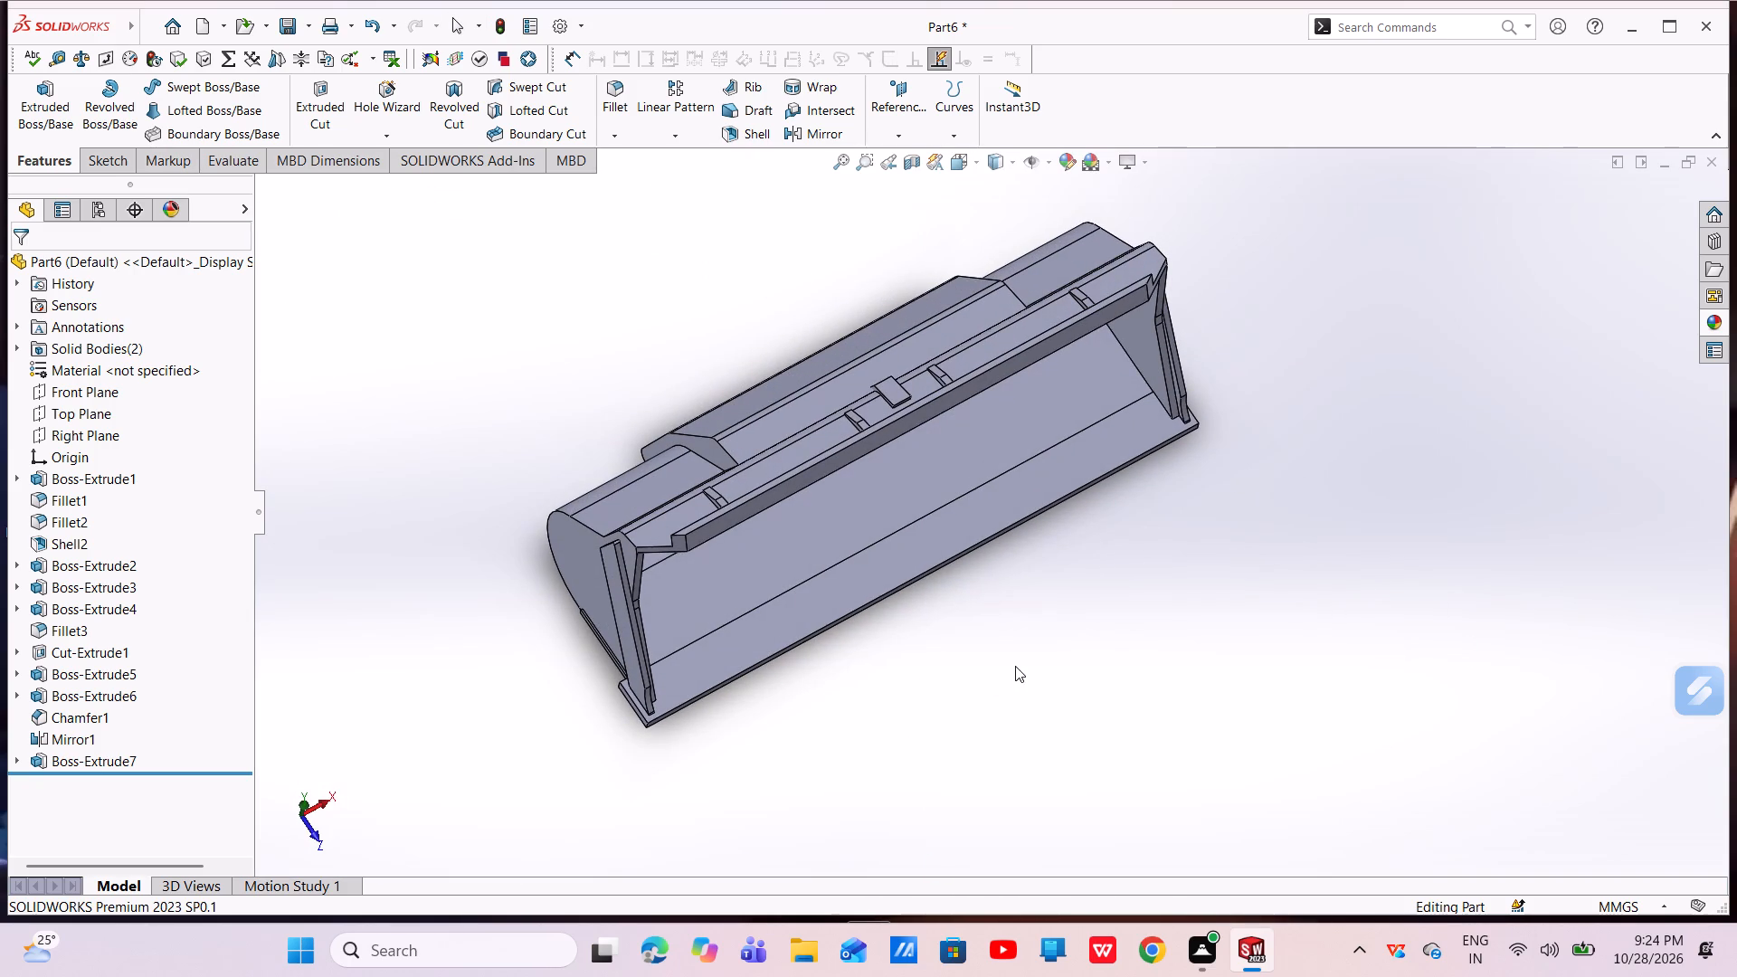
pyautogui.click(847, 383)
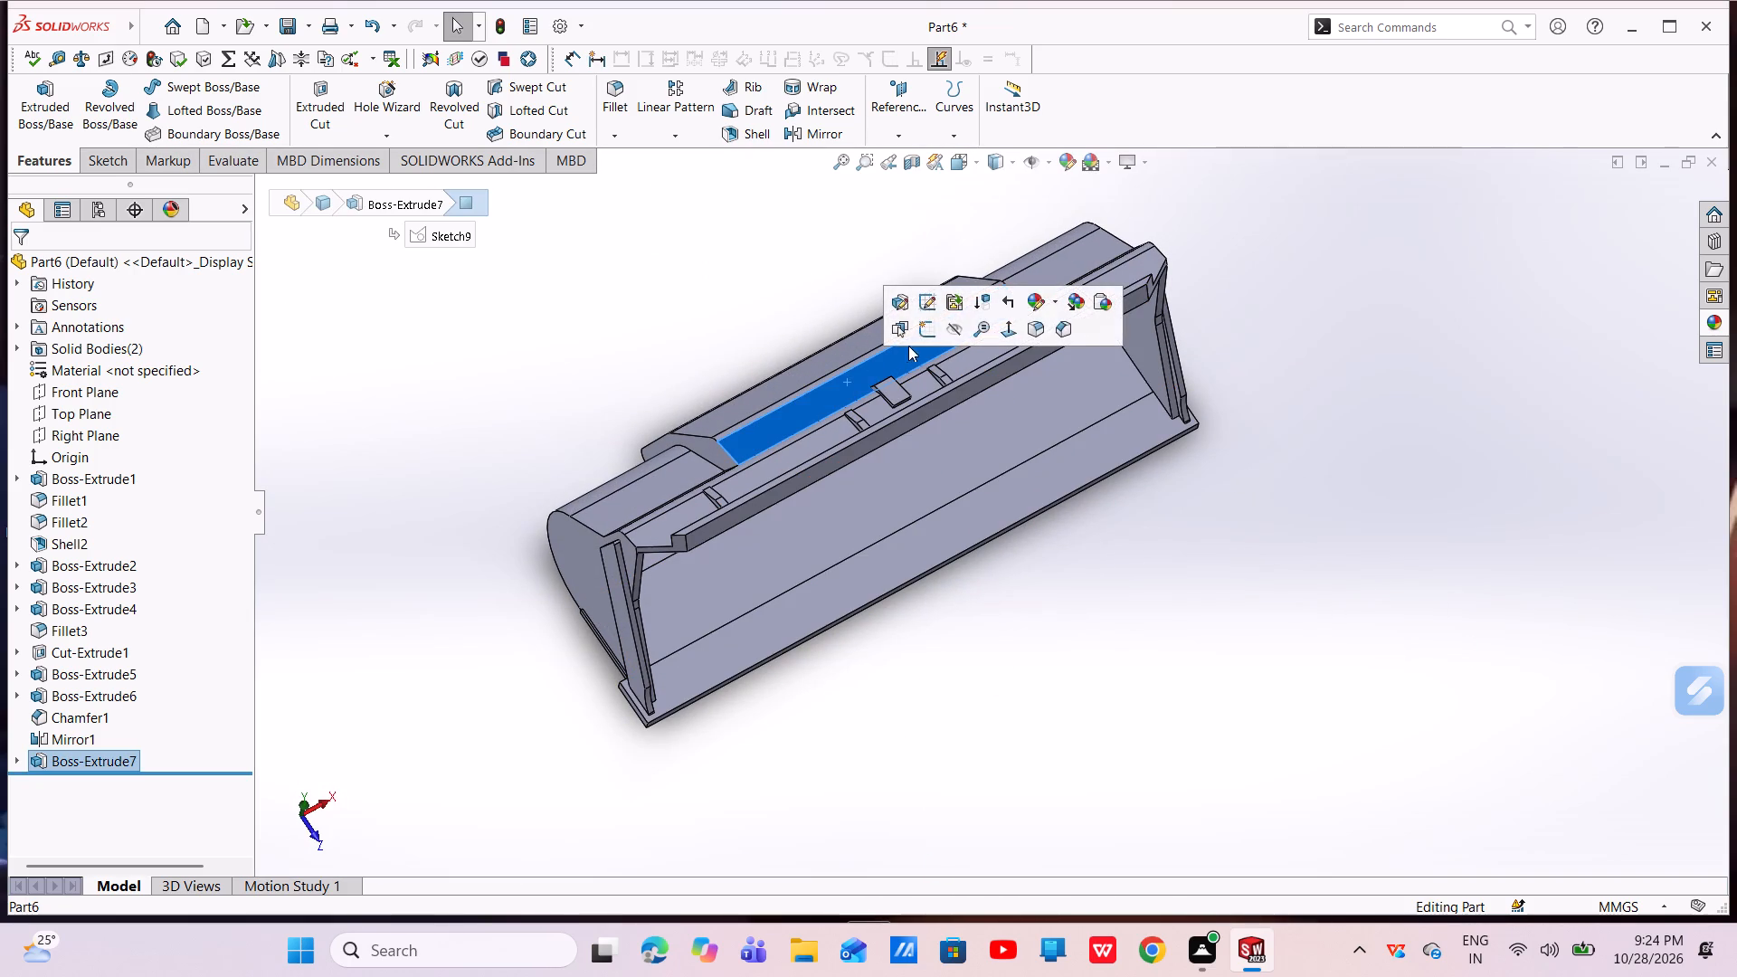
pyautogui.click(918, 336)
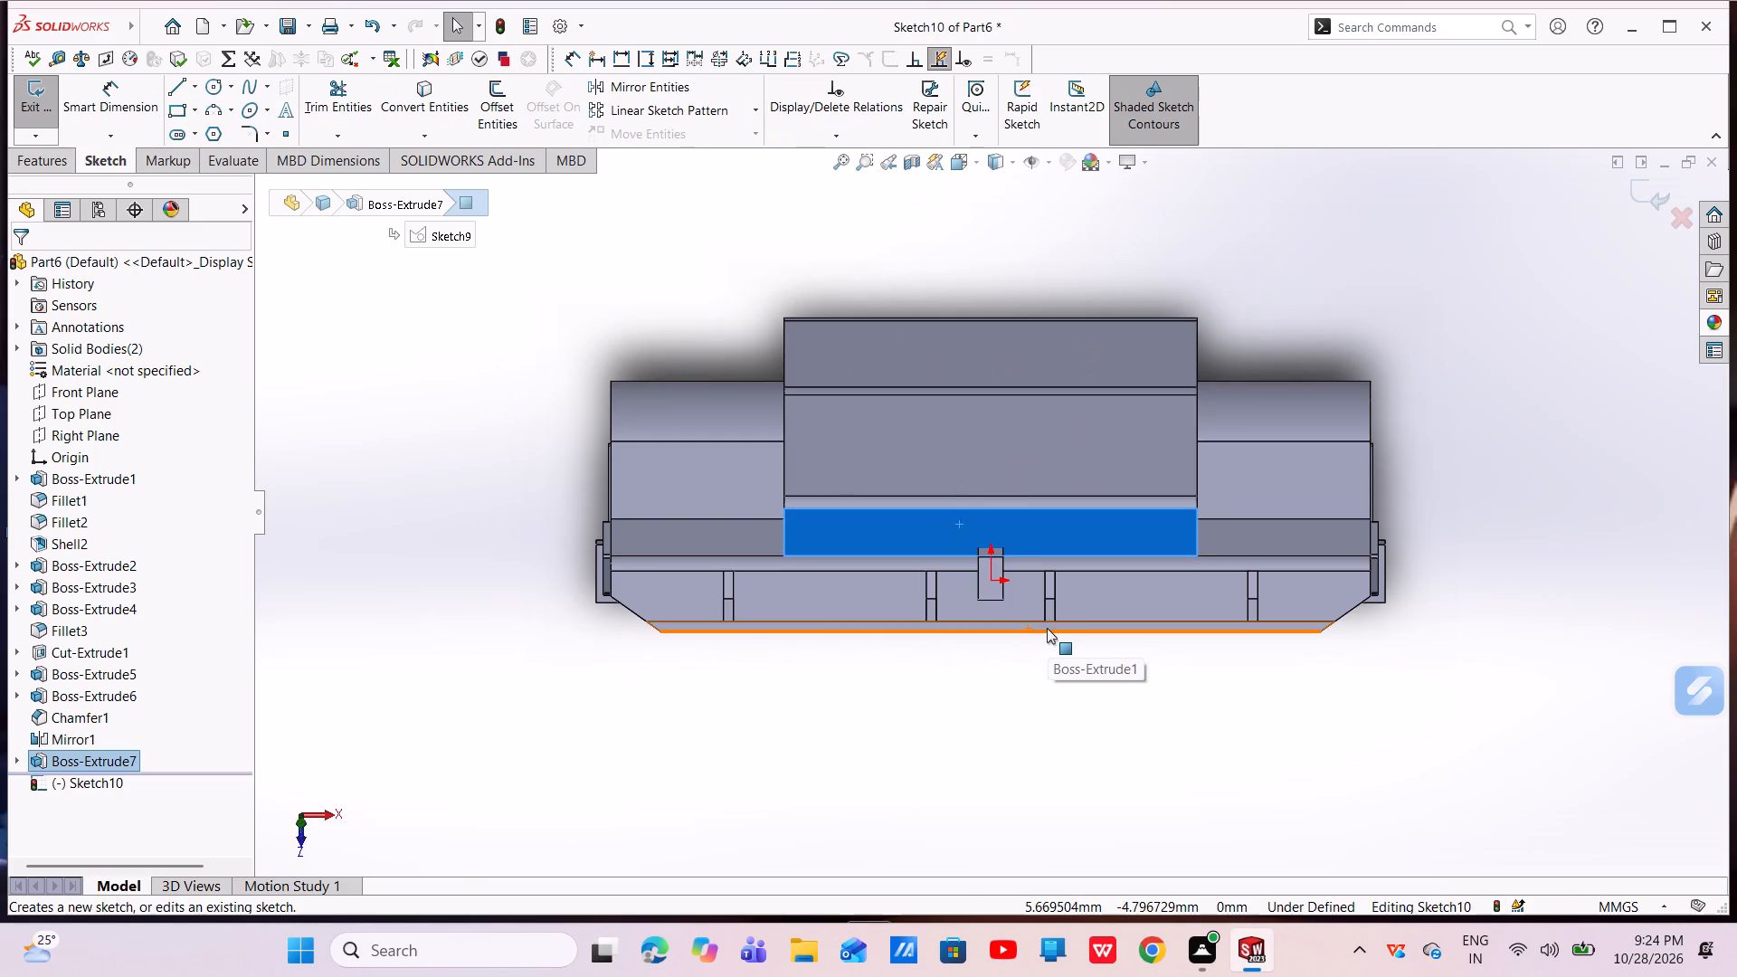
pyautogui.press('Escape')
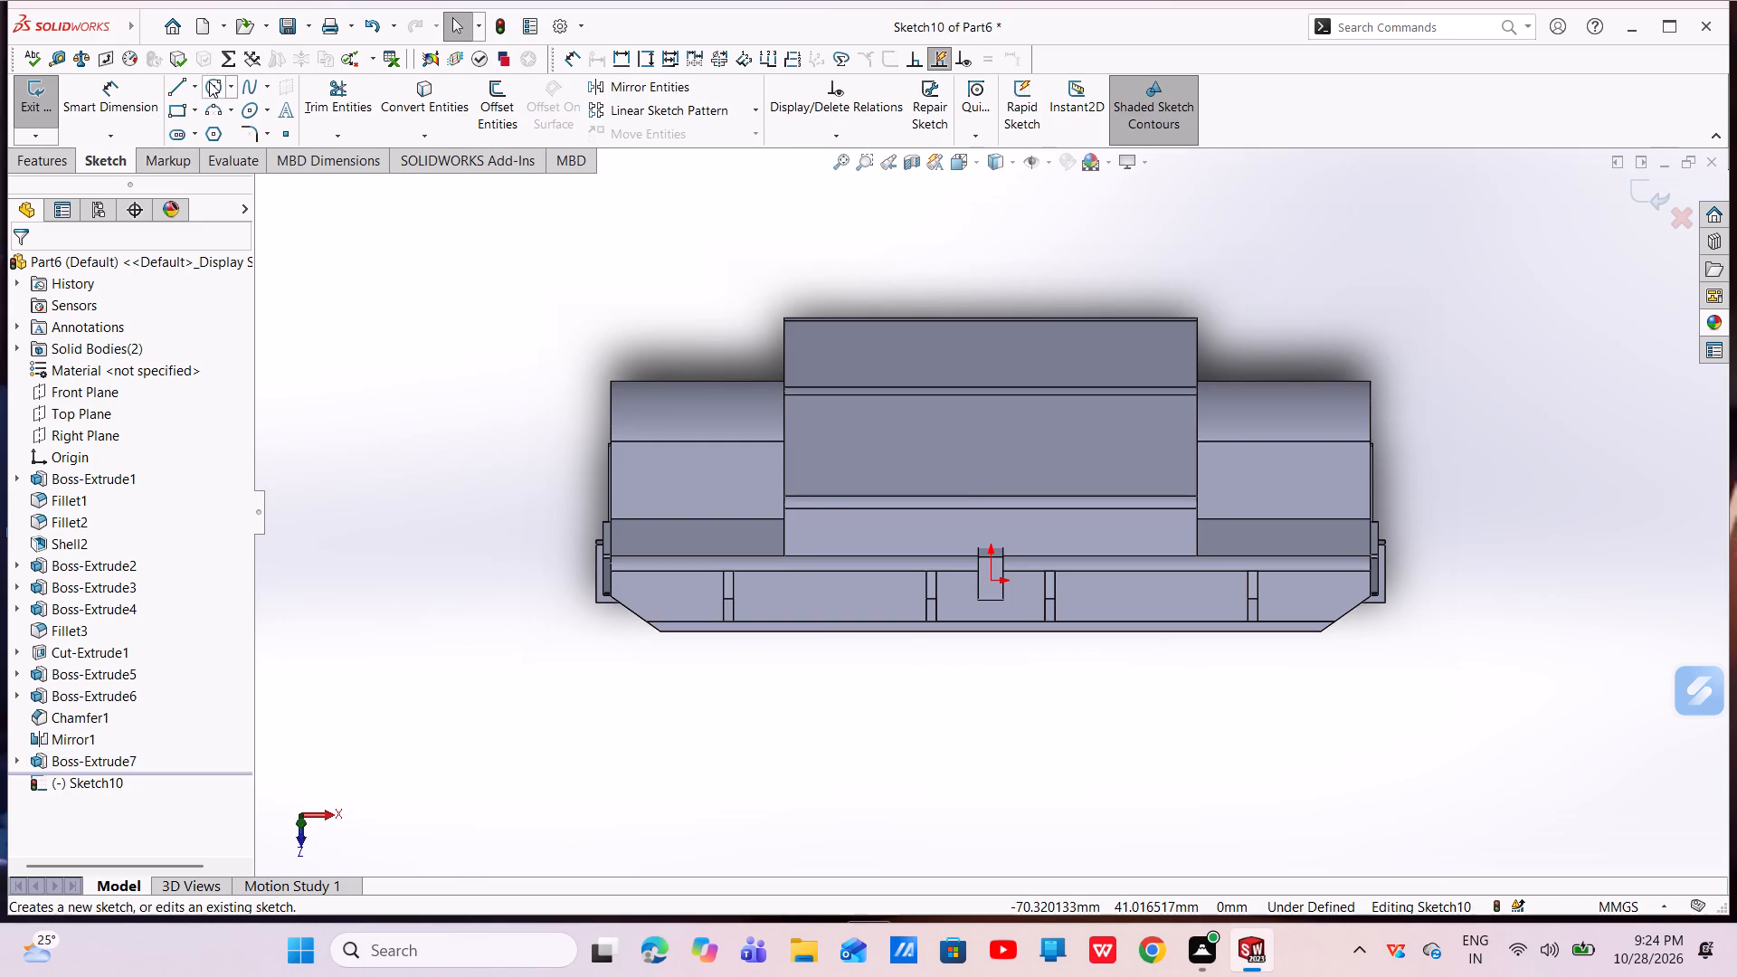
pyautogui.click(193, 87)
pyautogui.click(190, 127)
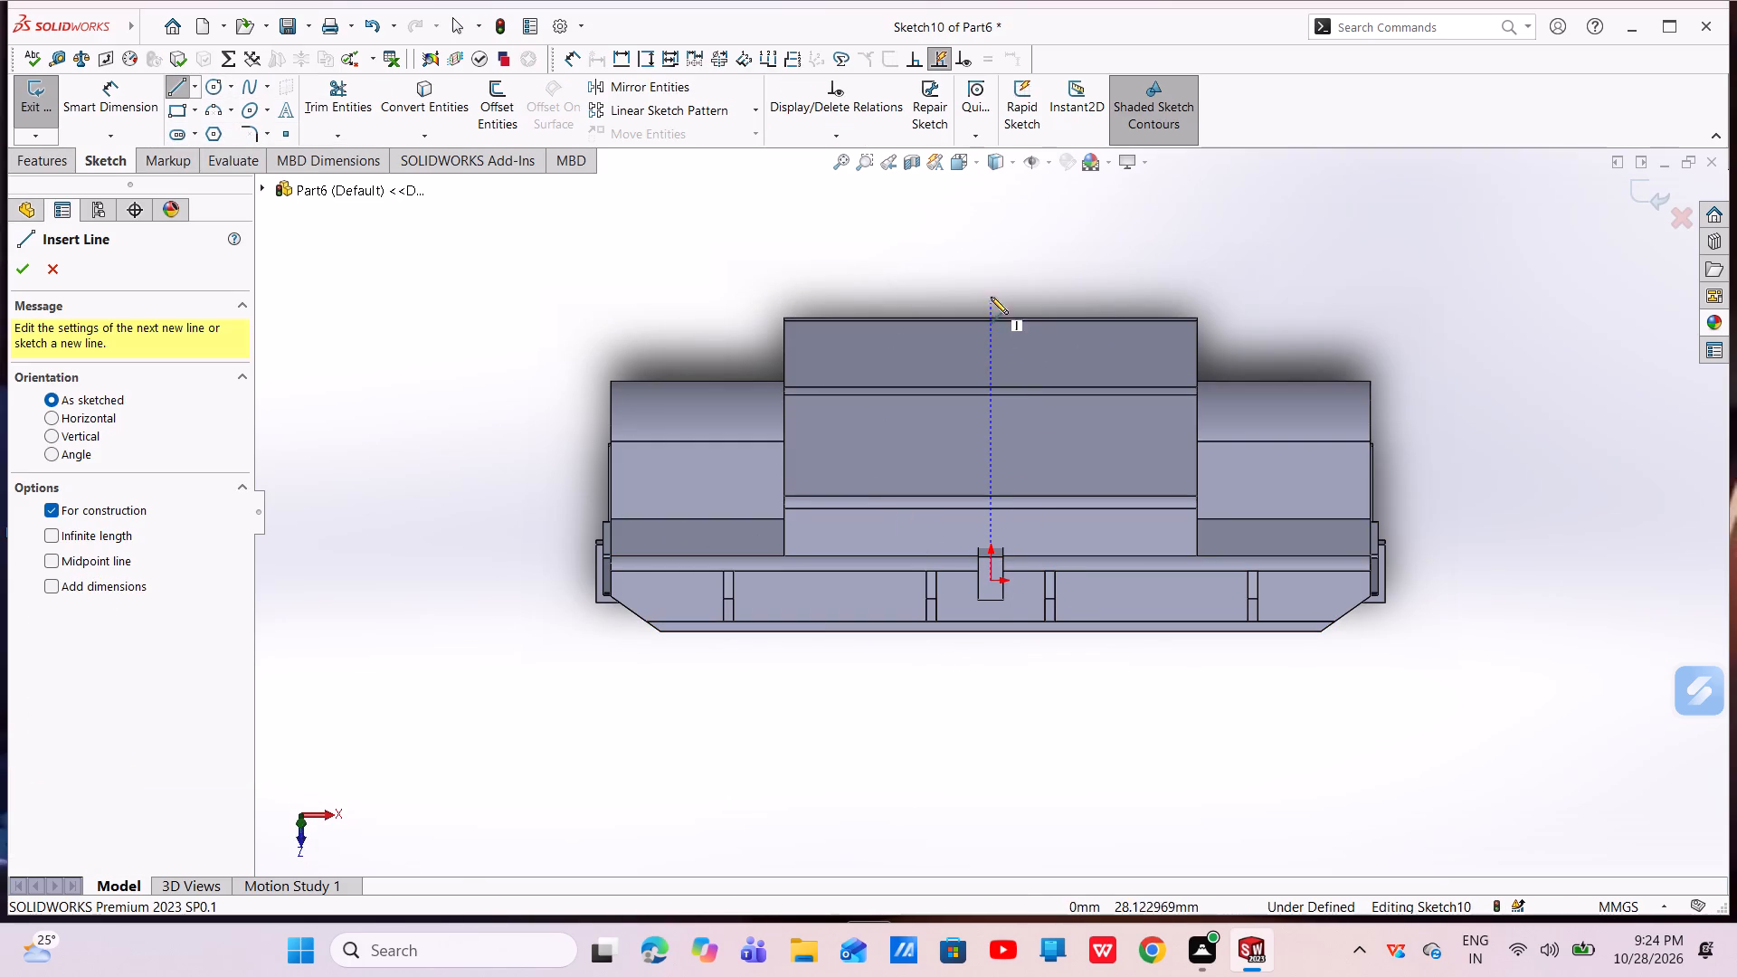
pyautogui.click(994, 249)
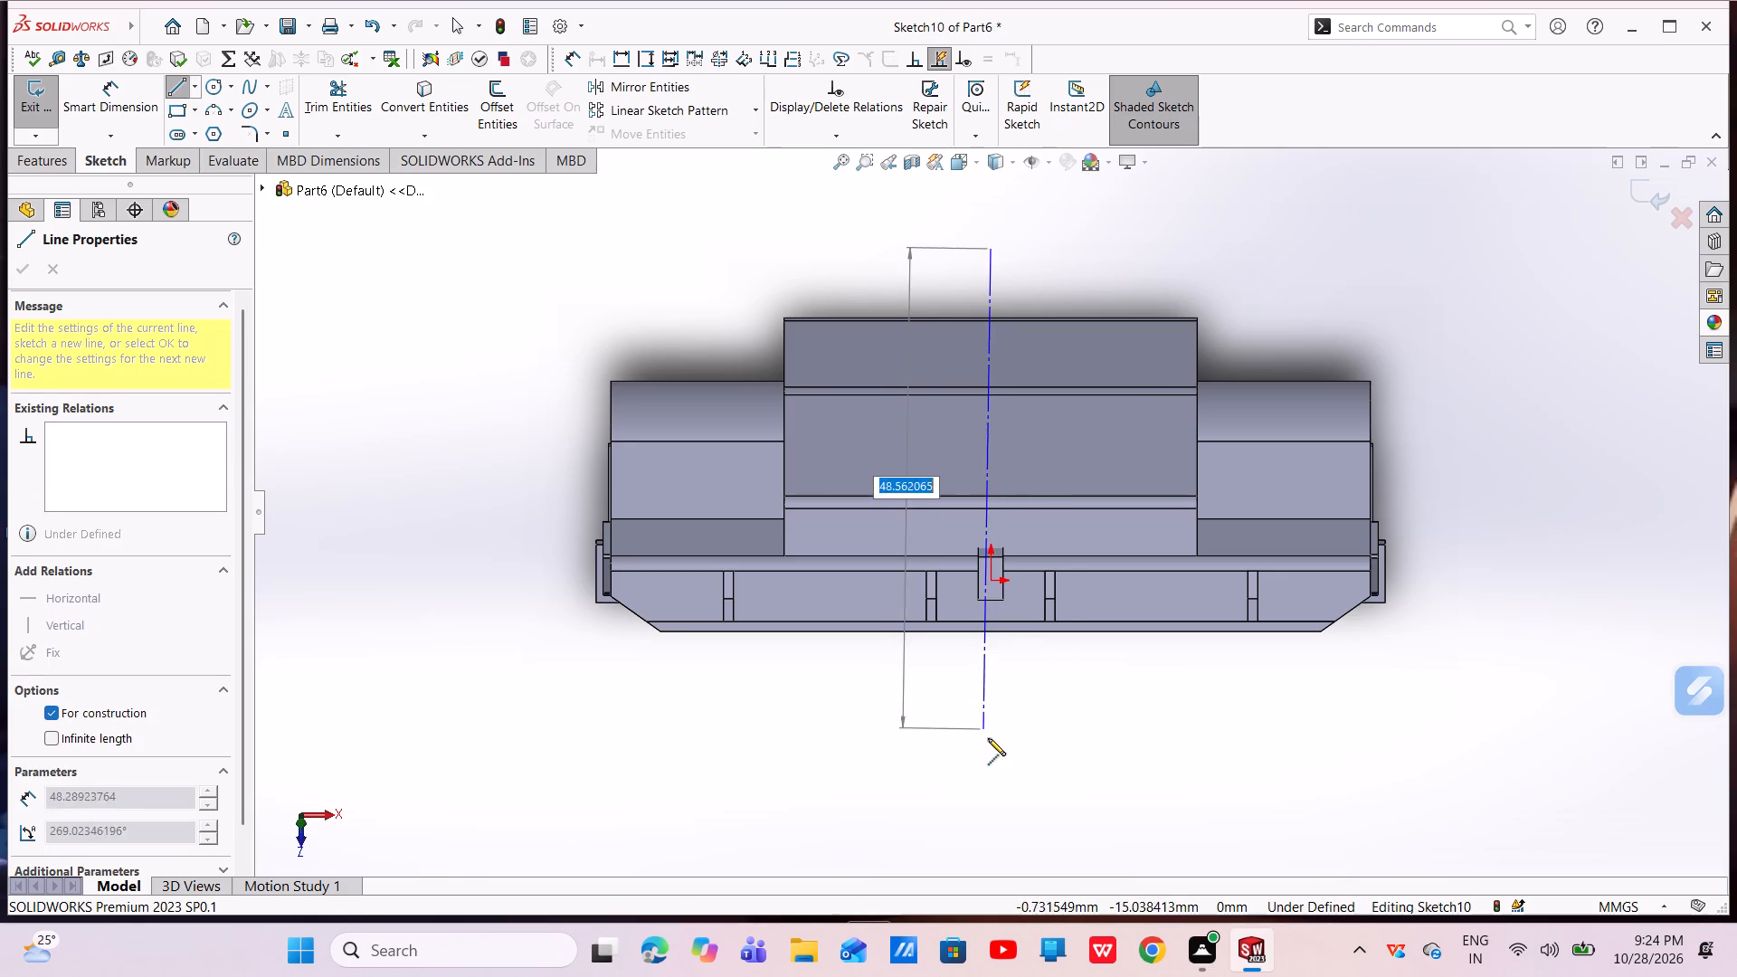
pyautogui.click(993, 790)
pyautogui.rightClick(990, 792)
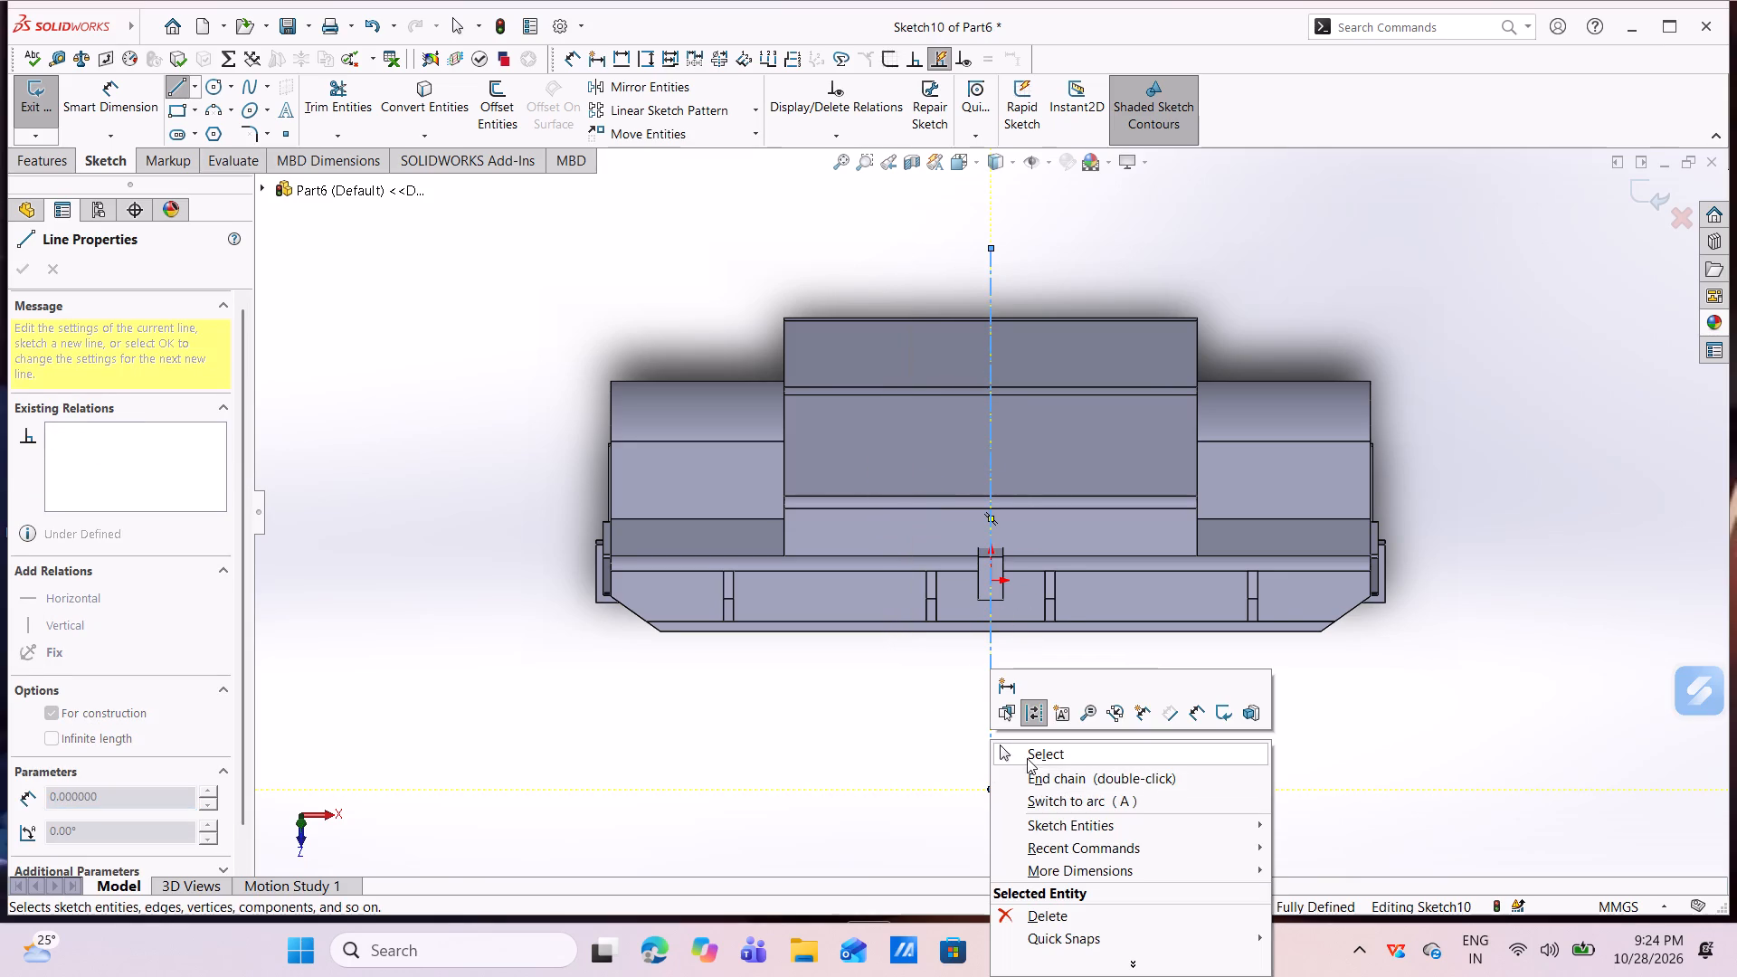
pyautogui.click(1028, 751)
pyautogui.scroll(4, 1030, 718)
pyautogui.scroll(-3, 1046, 434)
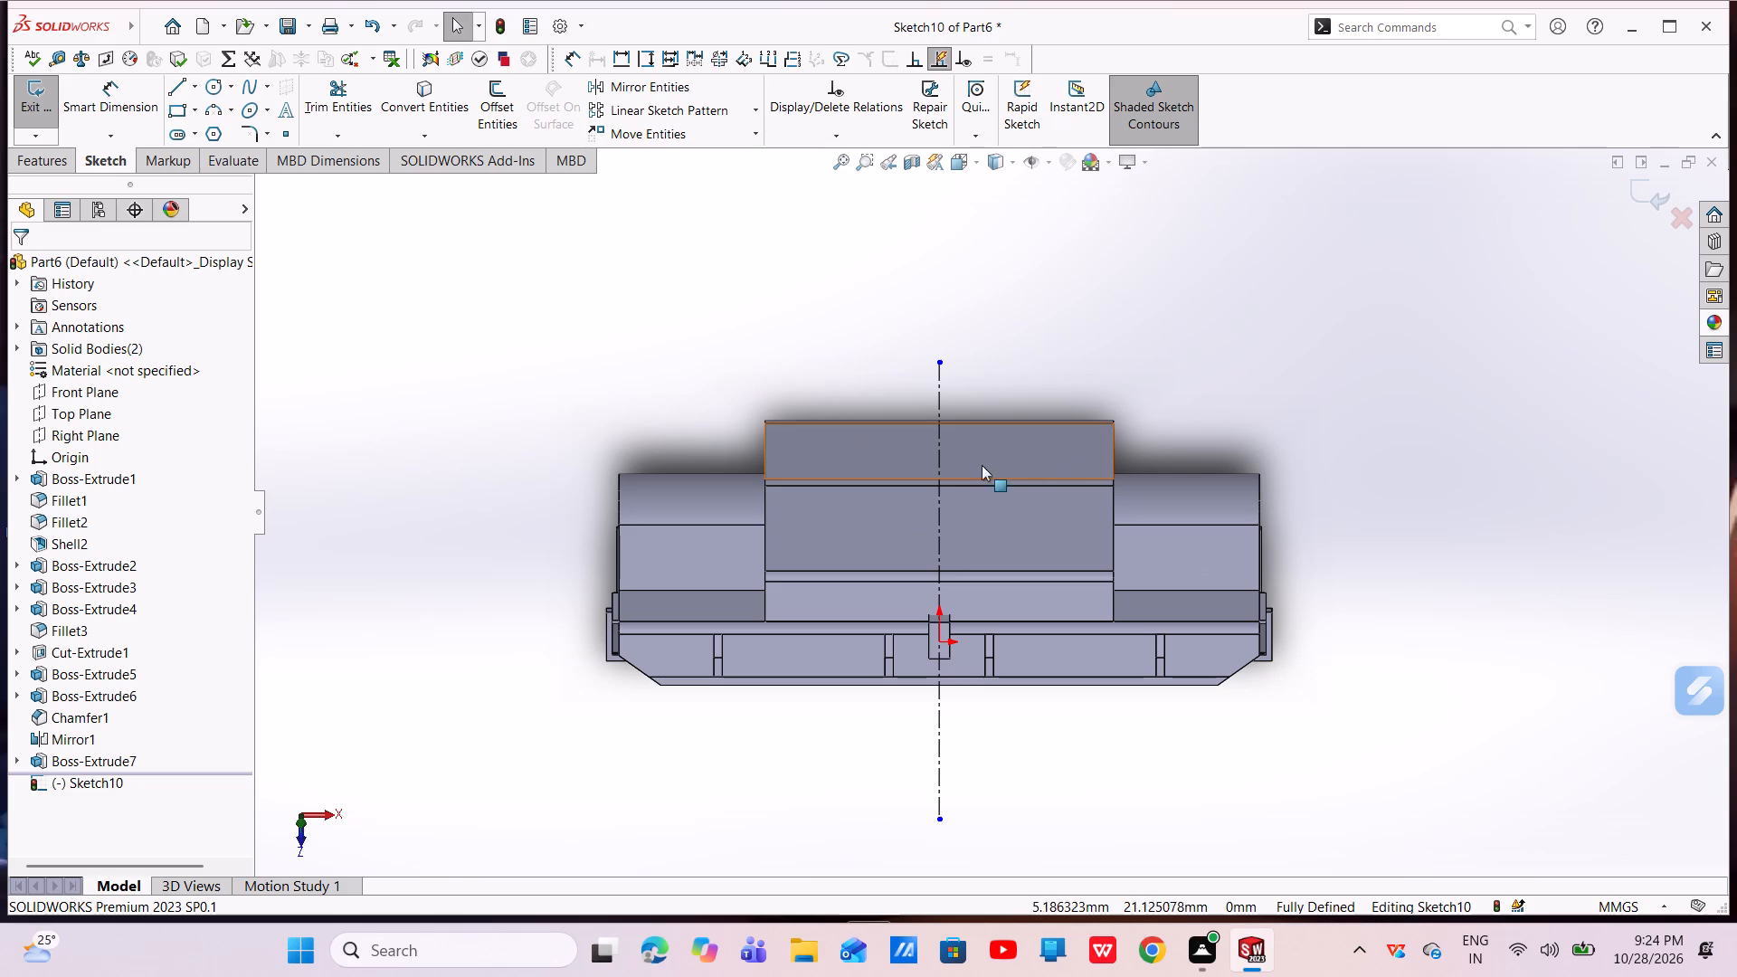
# Sketch a corner rectangle about 15.3 mm wide and 44 mm tall across the construction line, extending past the model front and back.
pyautogui.click(171, 114)
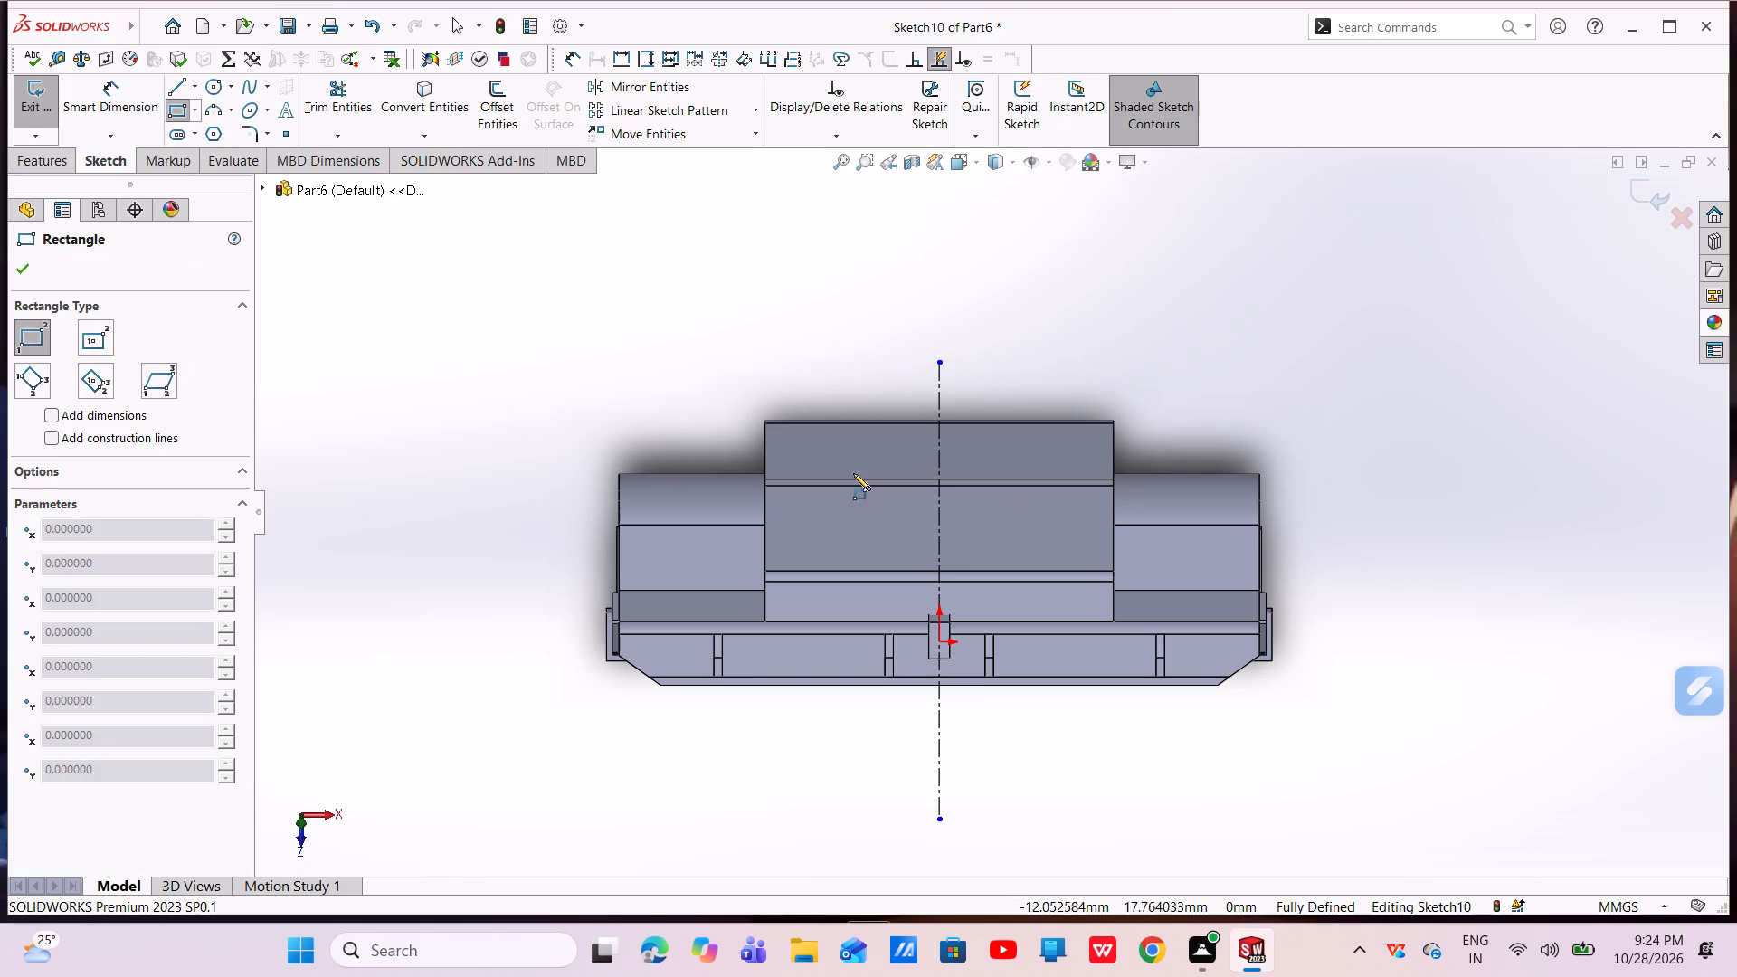
pyautogui.click(878, 403)
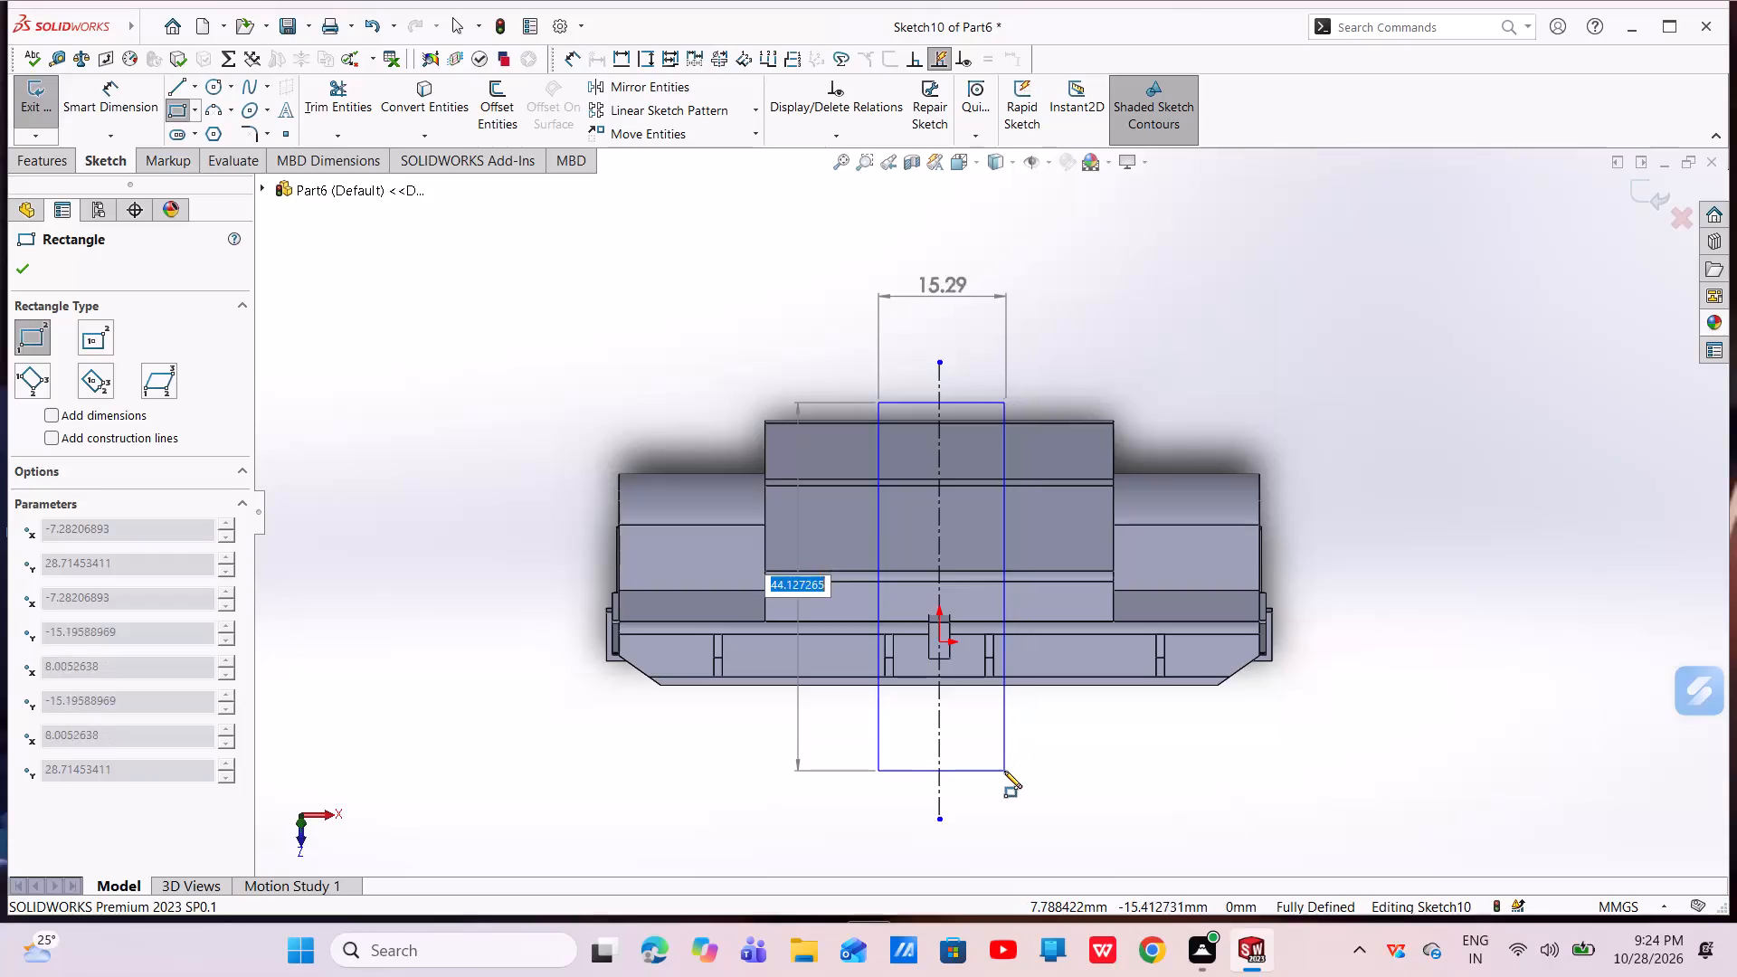
pyautogui.click(1004, 772)
pyautogui.rightClick(1004, 772)
pyautogui.click(1069, 785)
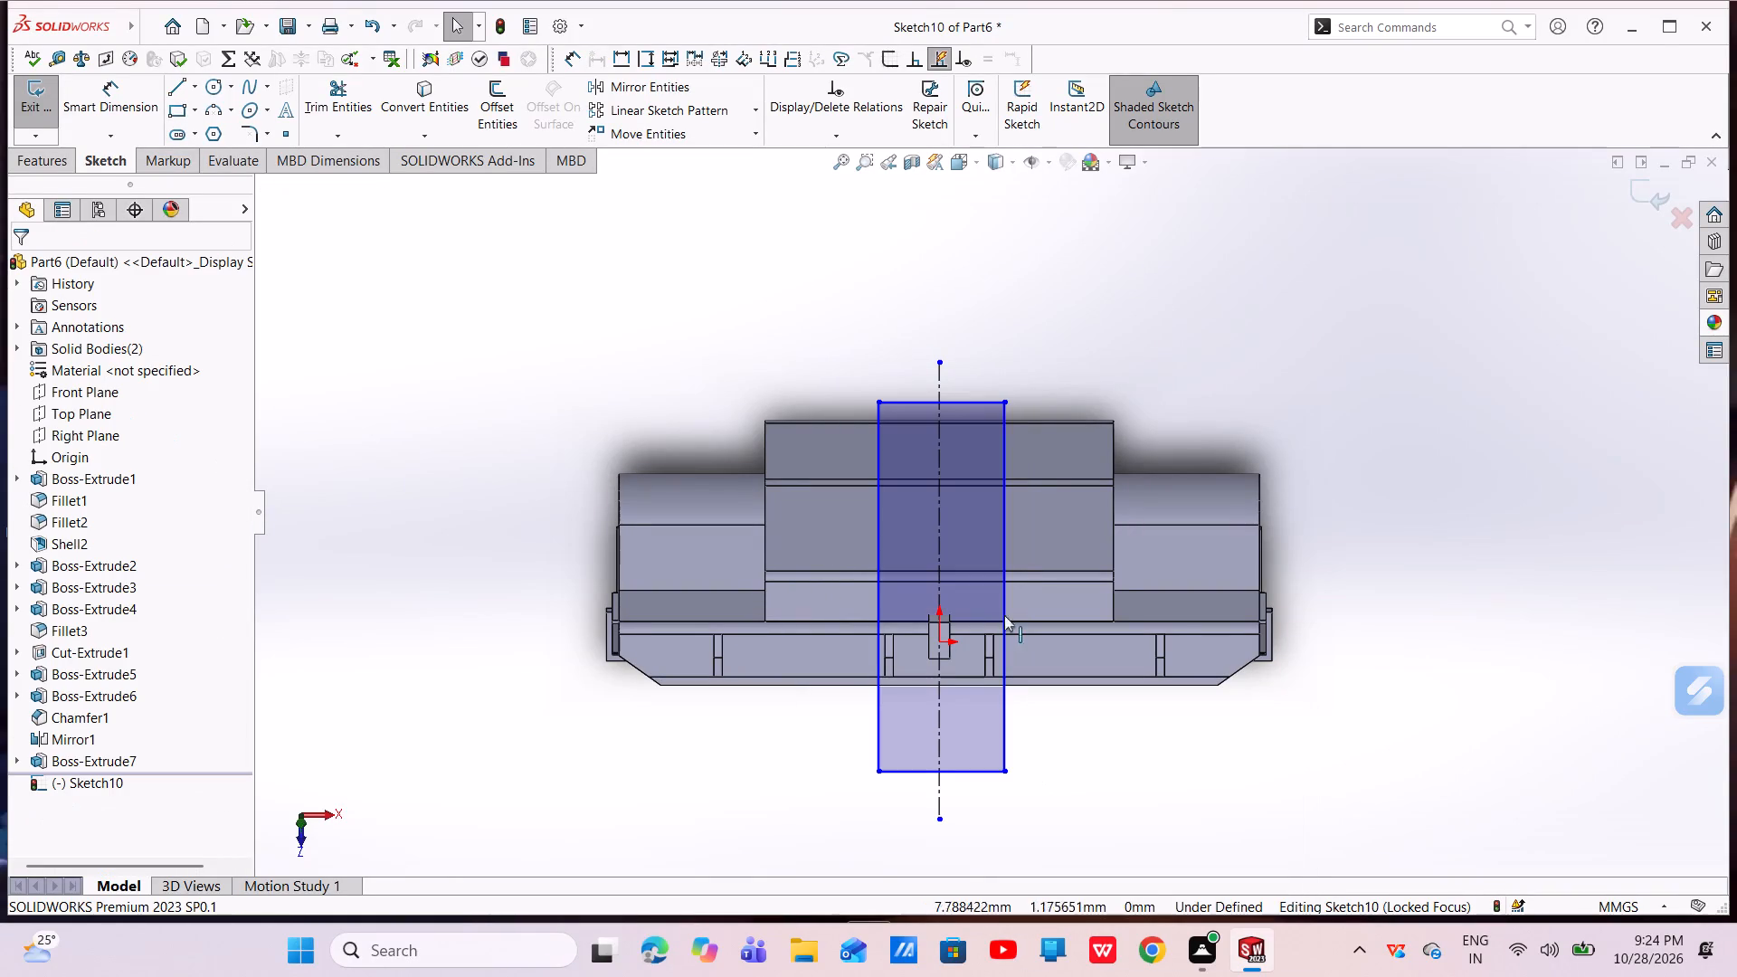
pyautogui.press('Escape')
# Apply an equal relation to the construction line and the rectangle's two vertical sides and top edge.
pyautogui.moveTo(1165, 398); pyautogui.dragTo(814, 714)
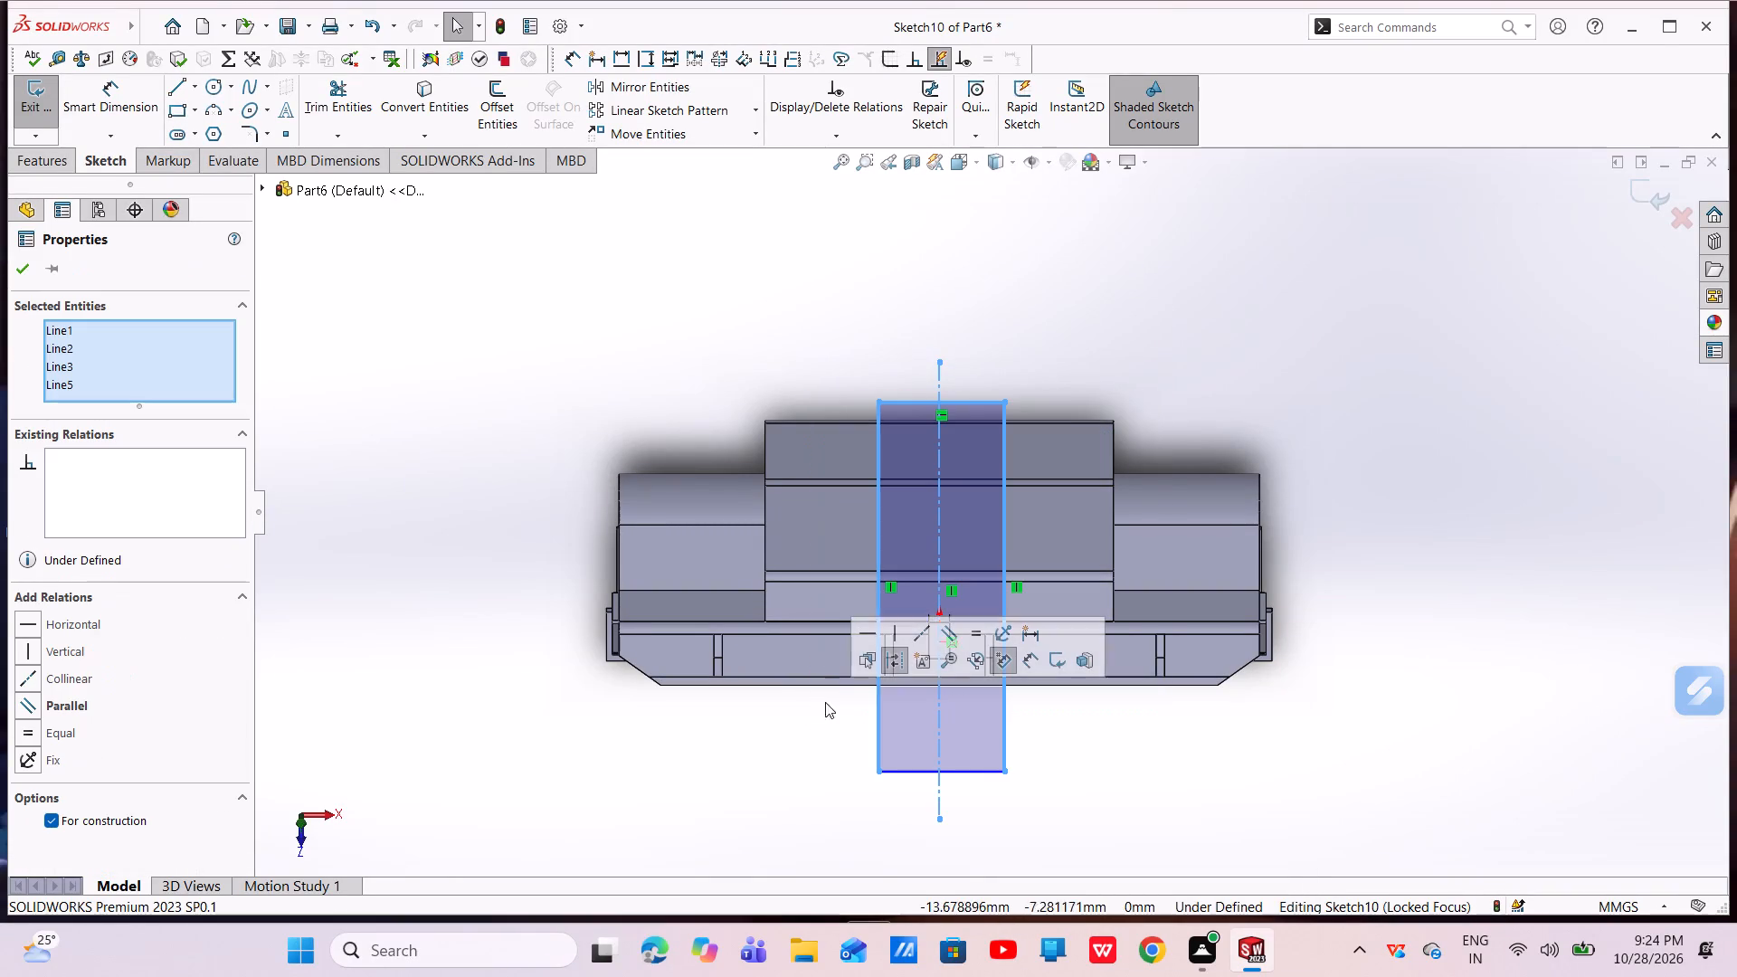
pyautogui.click(970, 635)
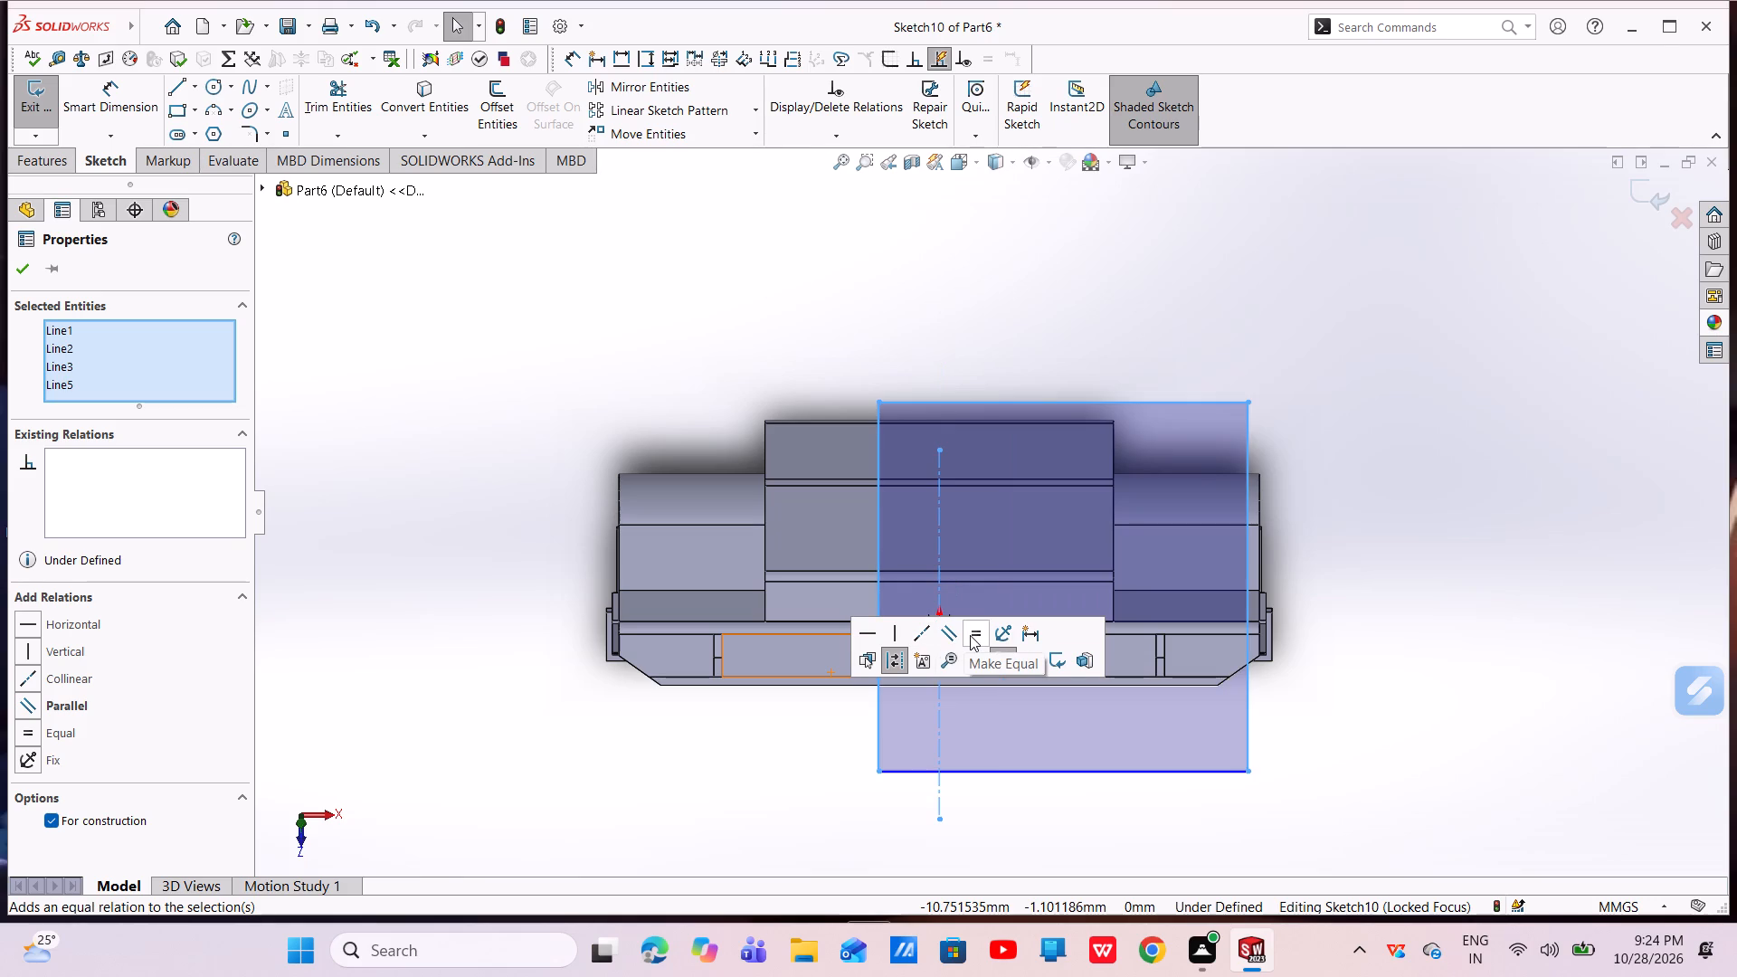
pyautogui.press('Escape')
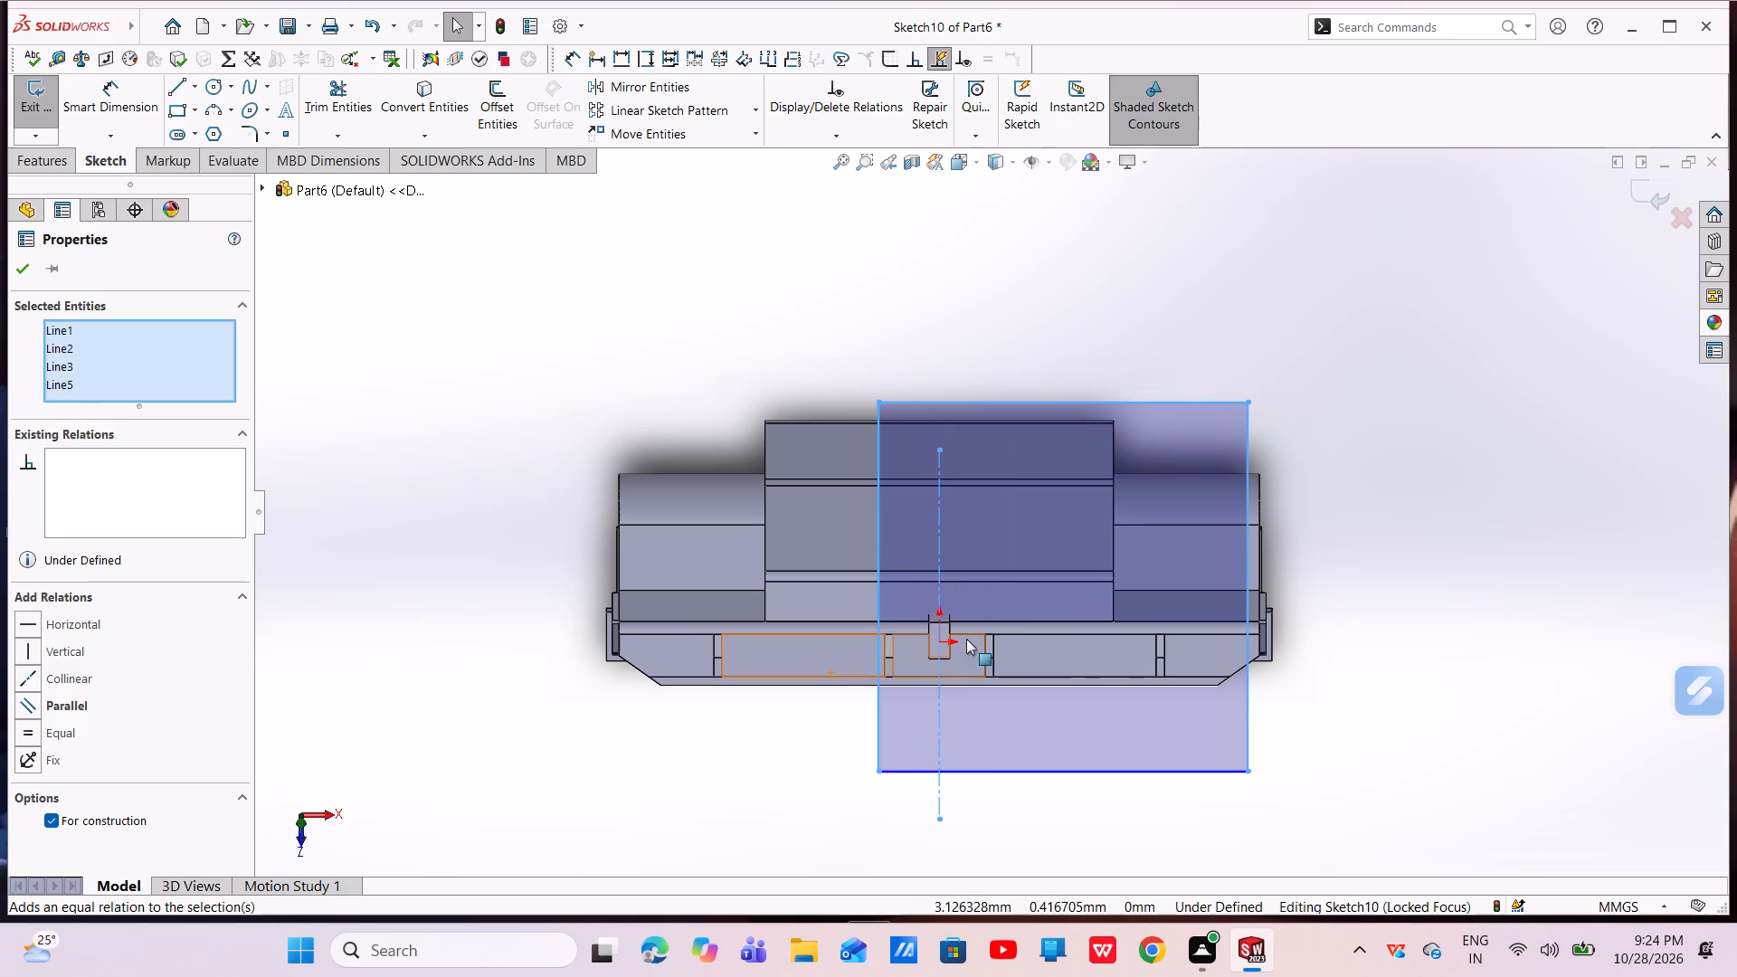
pyautogui.press('Escape')
pyautogui.press('Escape')
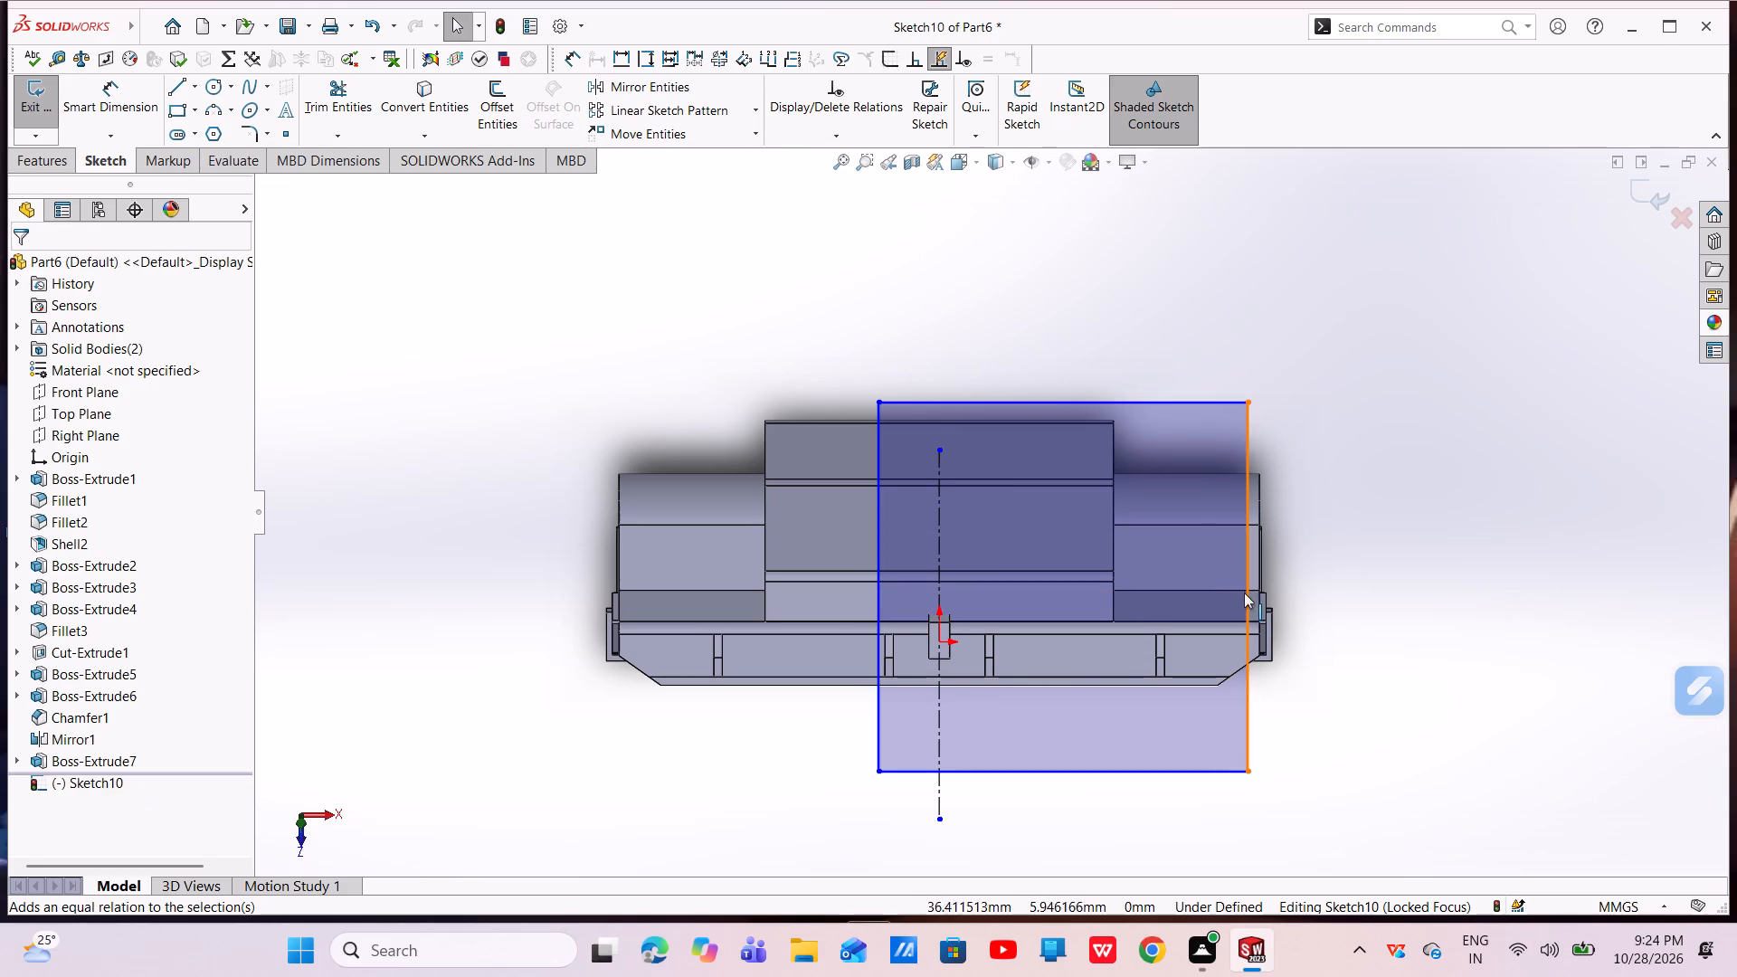
# Shift the rectangle, about 44 mm square, sideways so it straddles the construction line and covers the rear body's width.
pyautogui.moveTo(1244, 595); pyautogui.dragTo(1135, 607)
pyautogui.press('Escape')
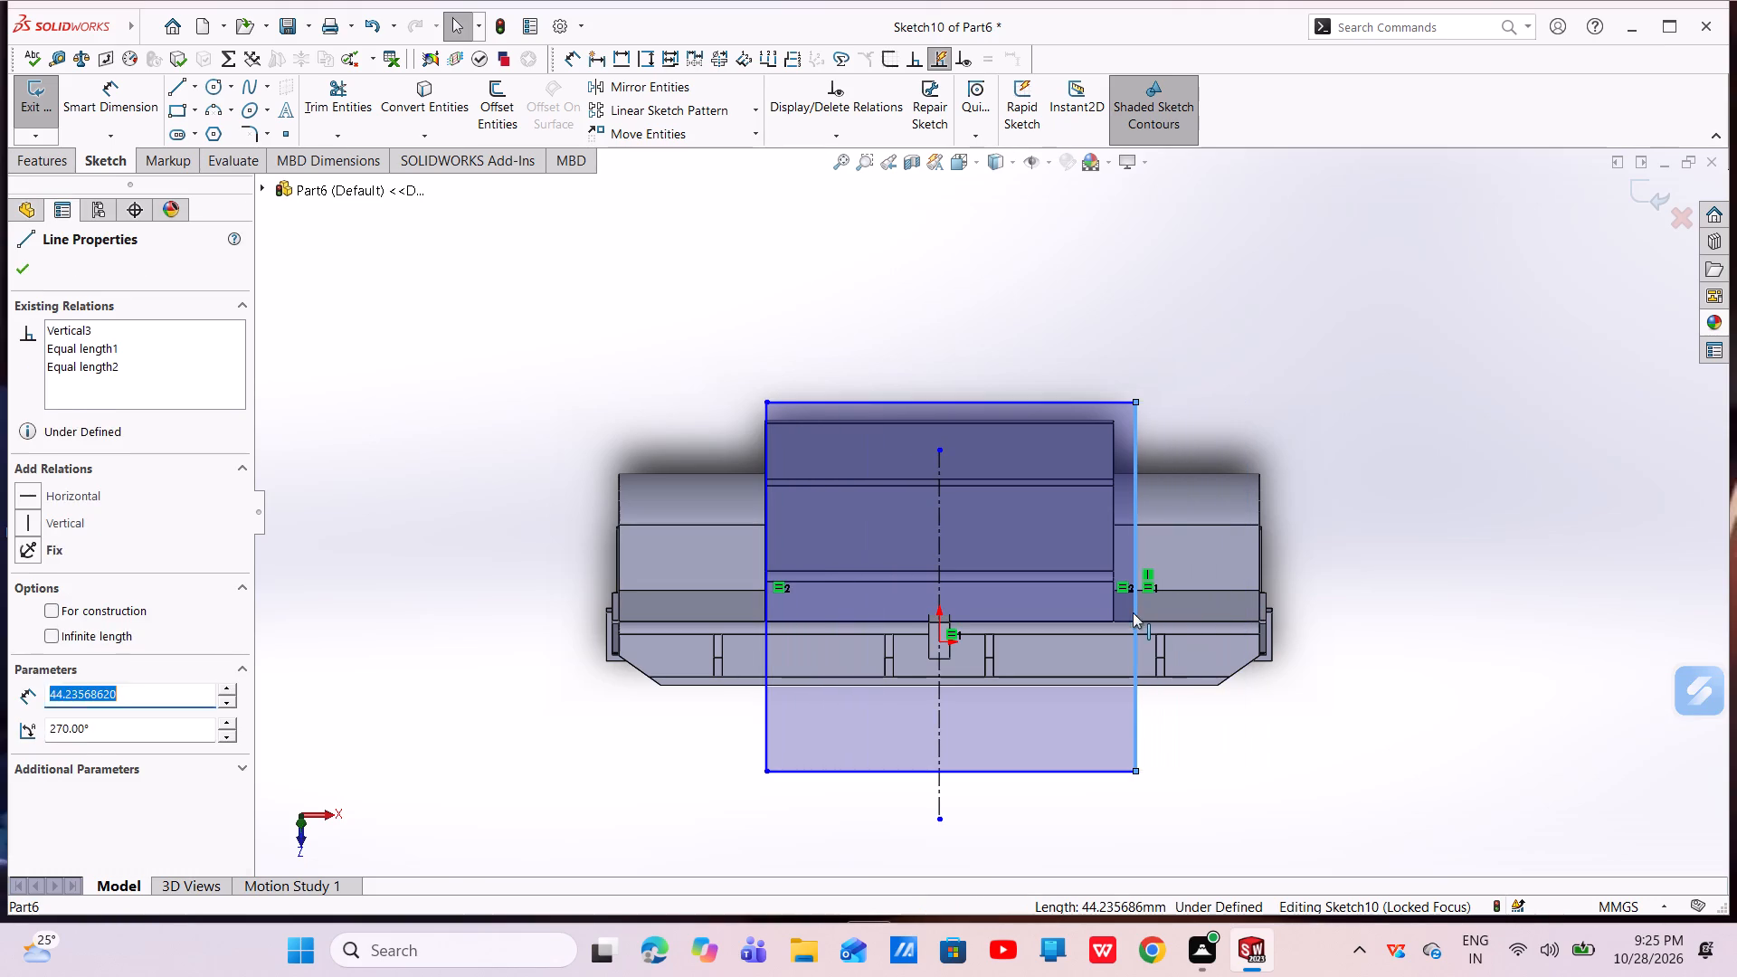
pyautogui.press('Escape')
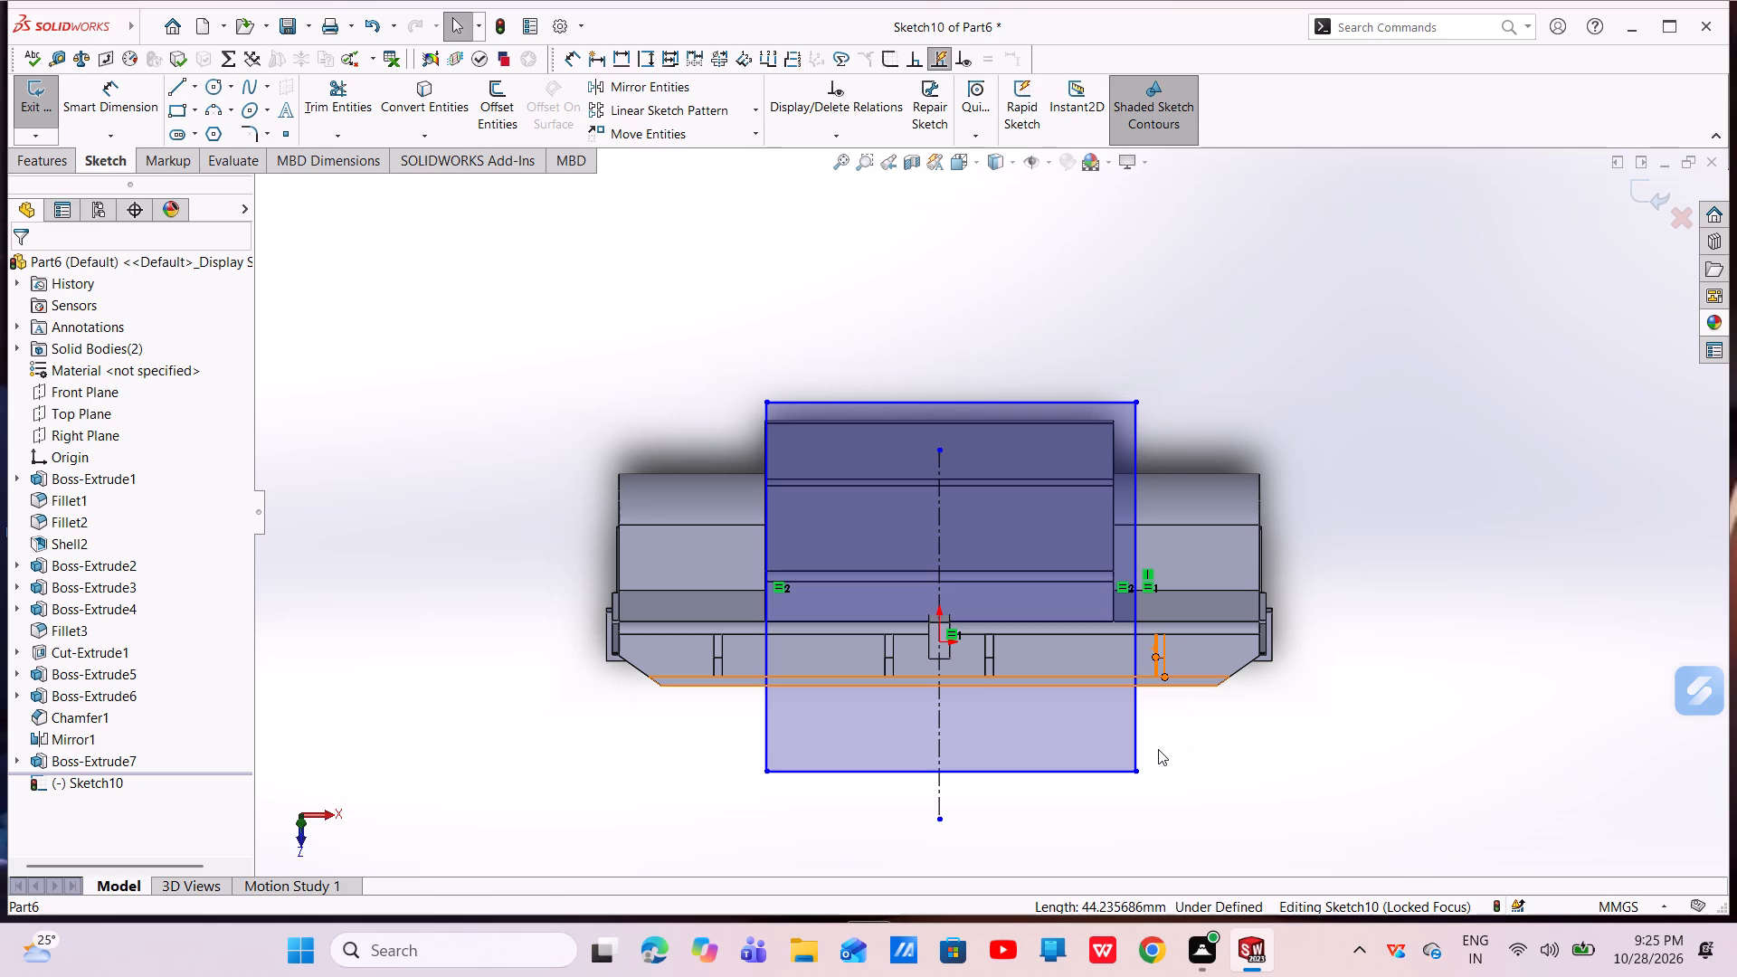
pyautogui.press('Escape')
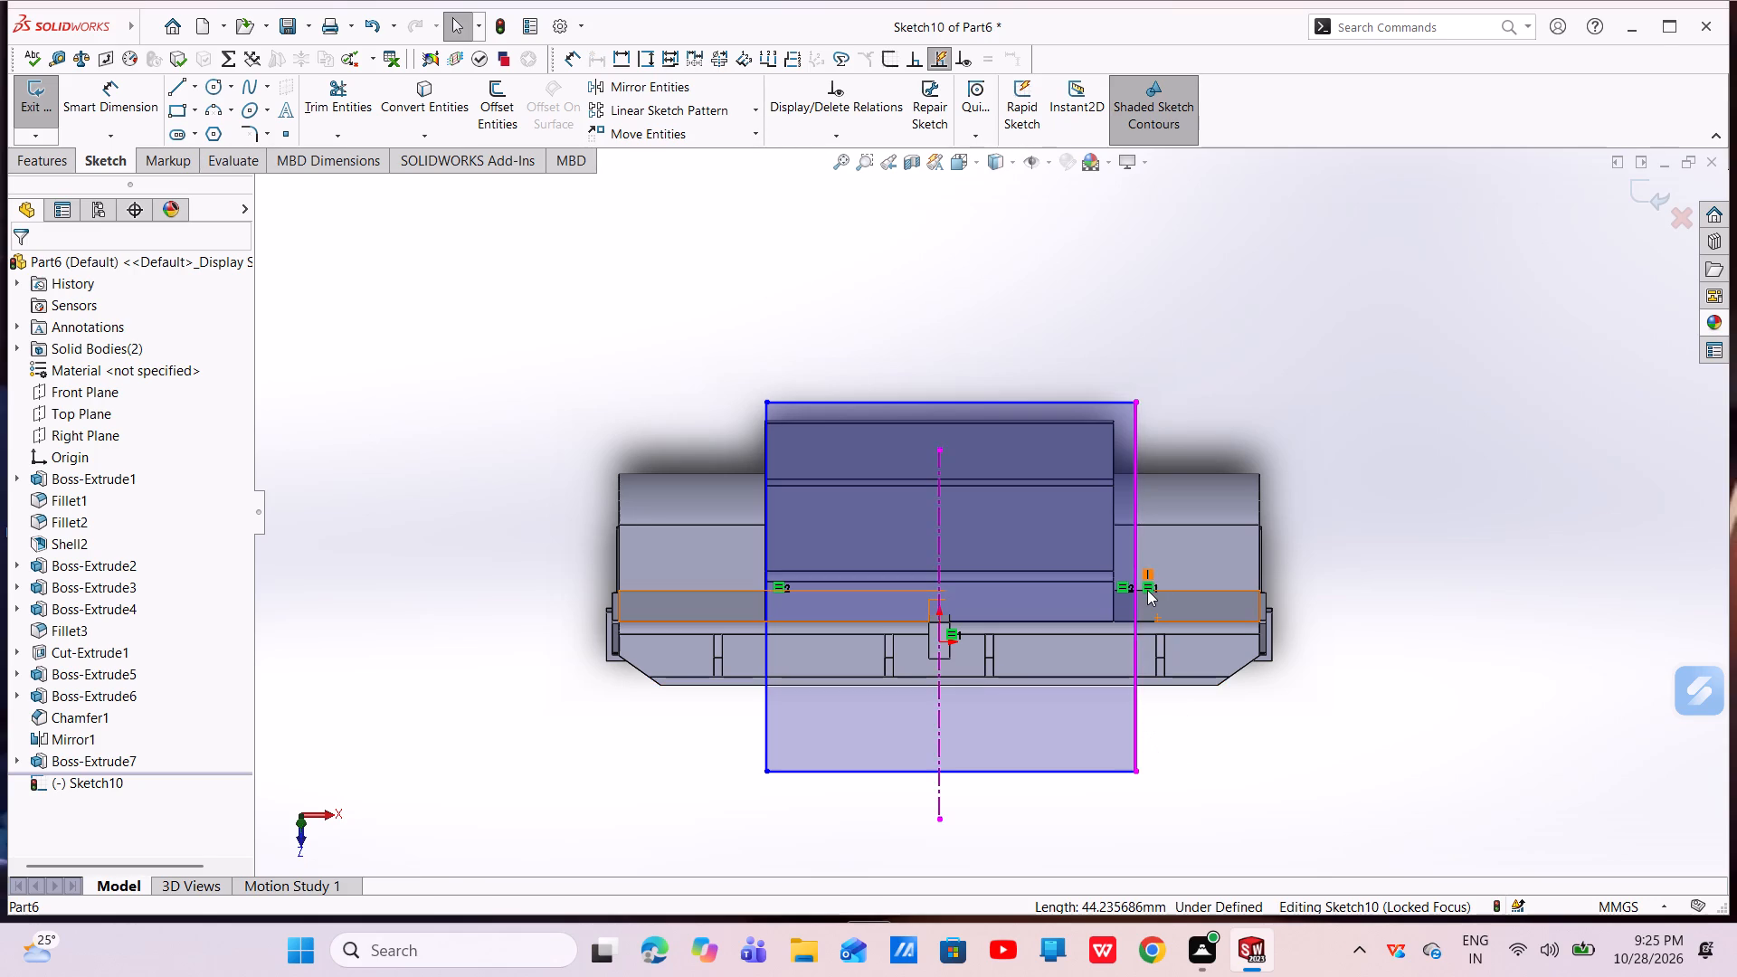
# Delete the equal relation between the rectangle's vertical side and the construction line.
pyautogui.click(1147, 590)
pyautogui.rightClick(1146, 592)
pyautogui.click(1198, 830)
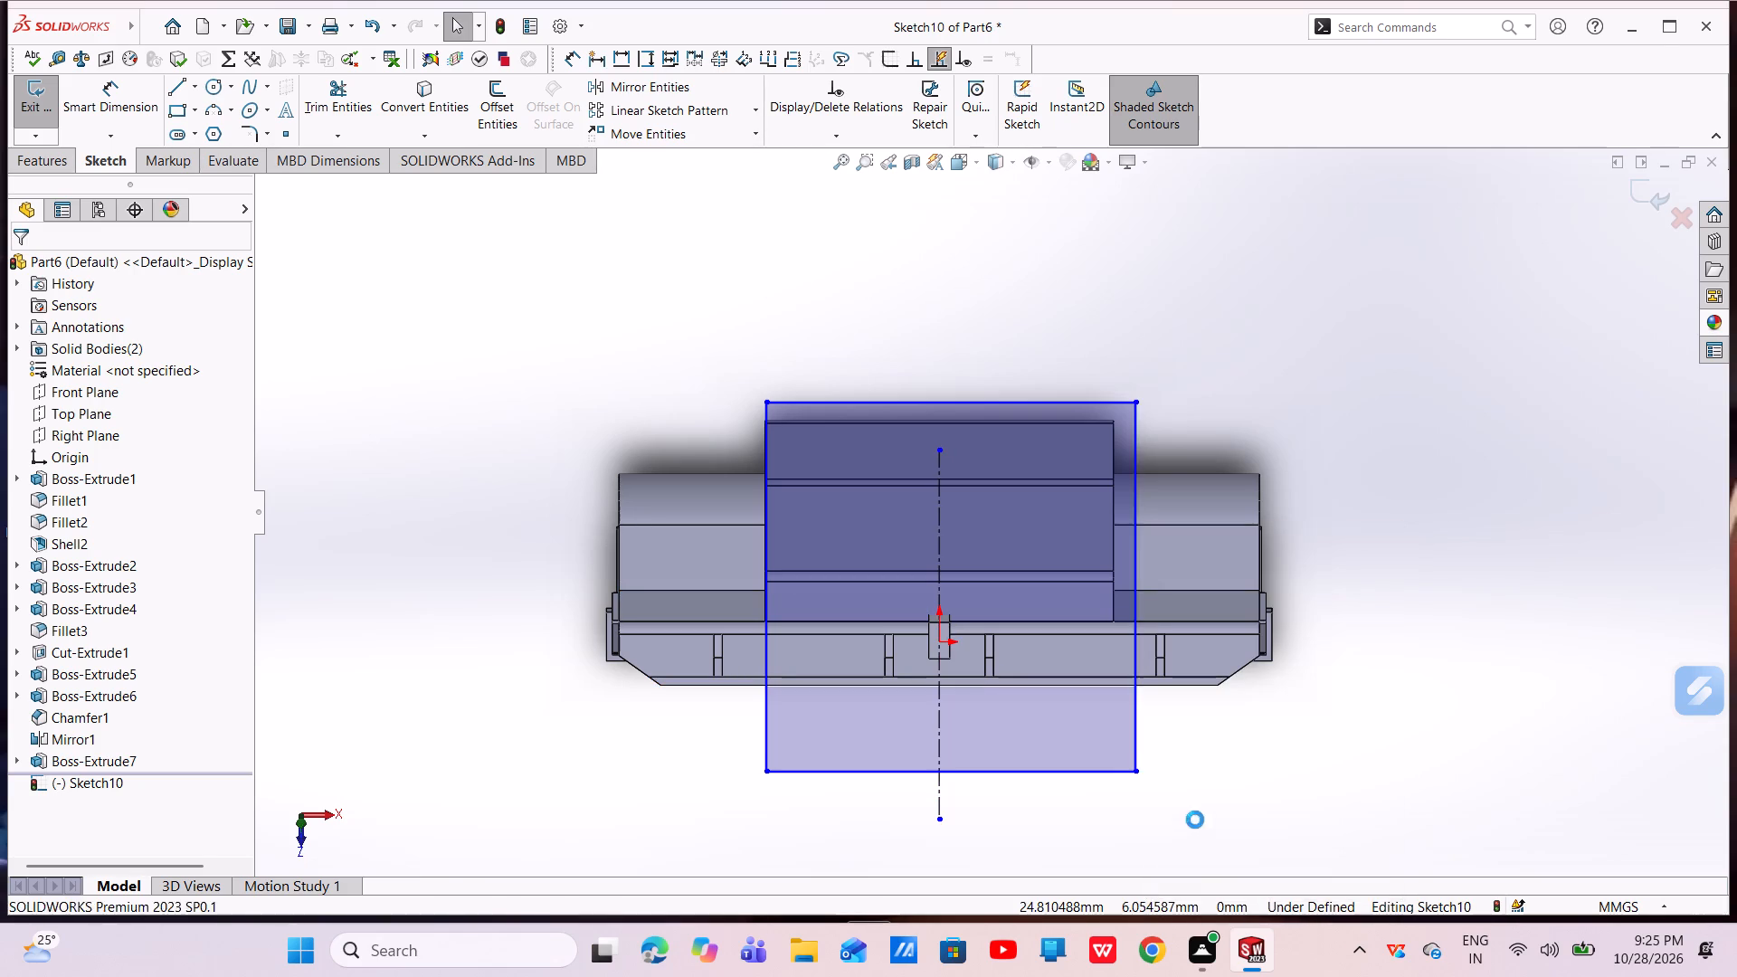
pyautogui.press('Escape')
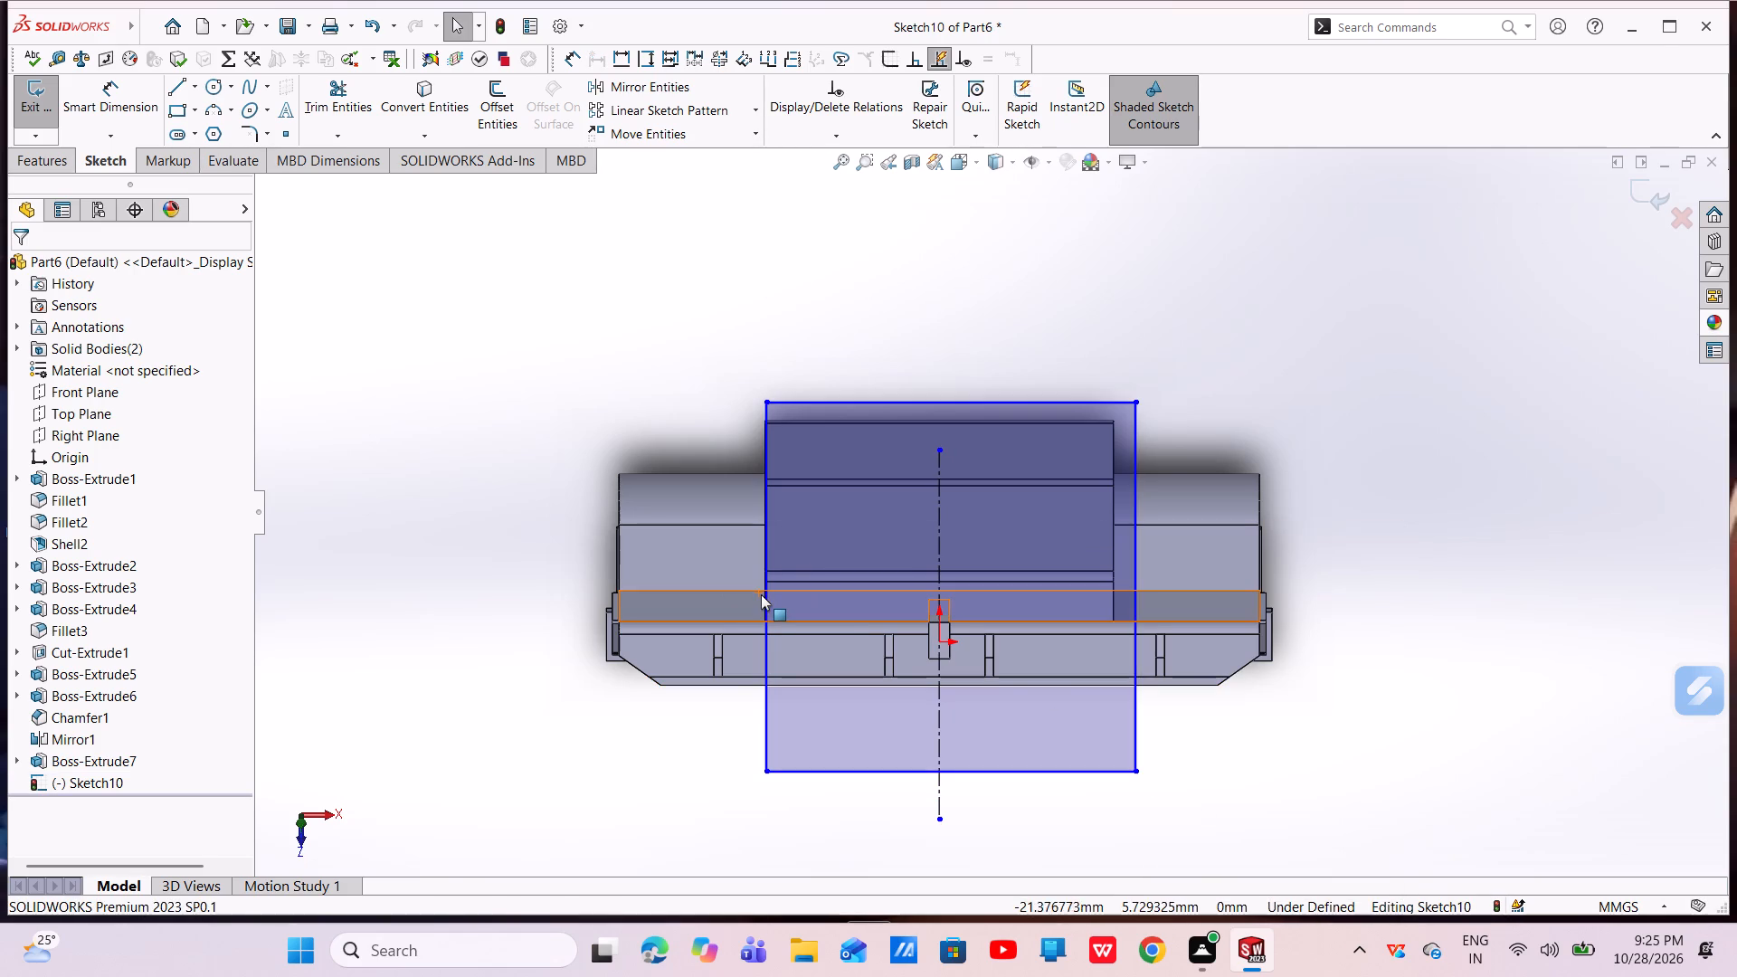
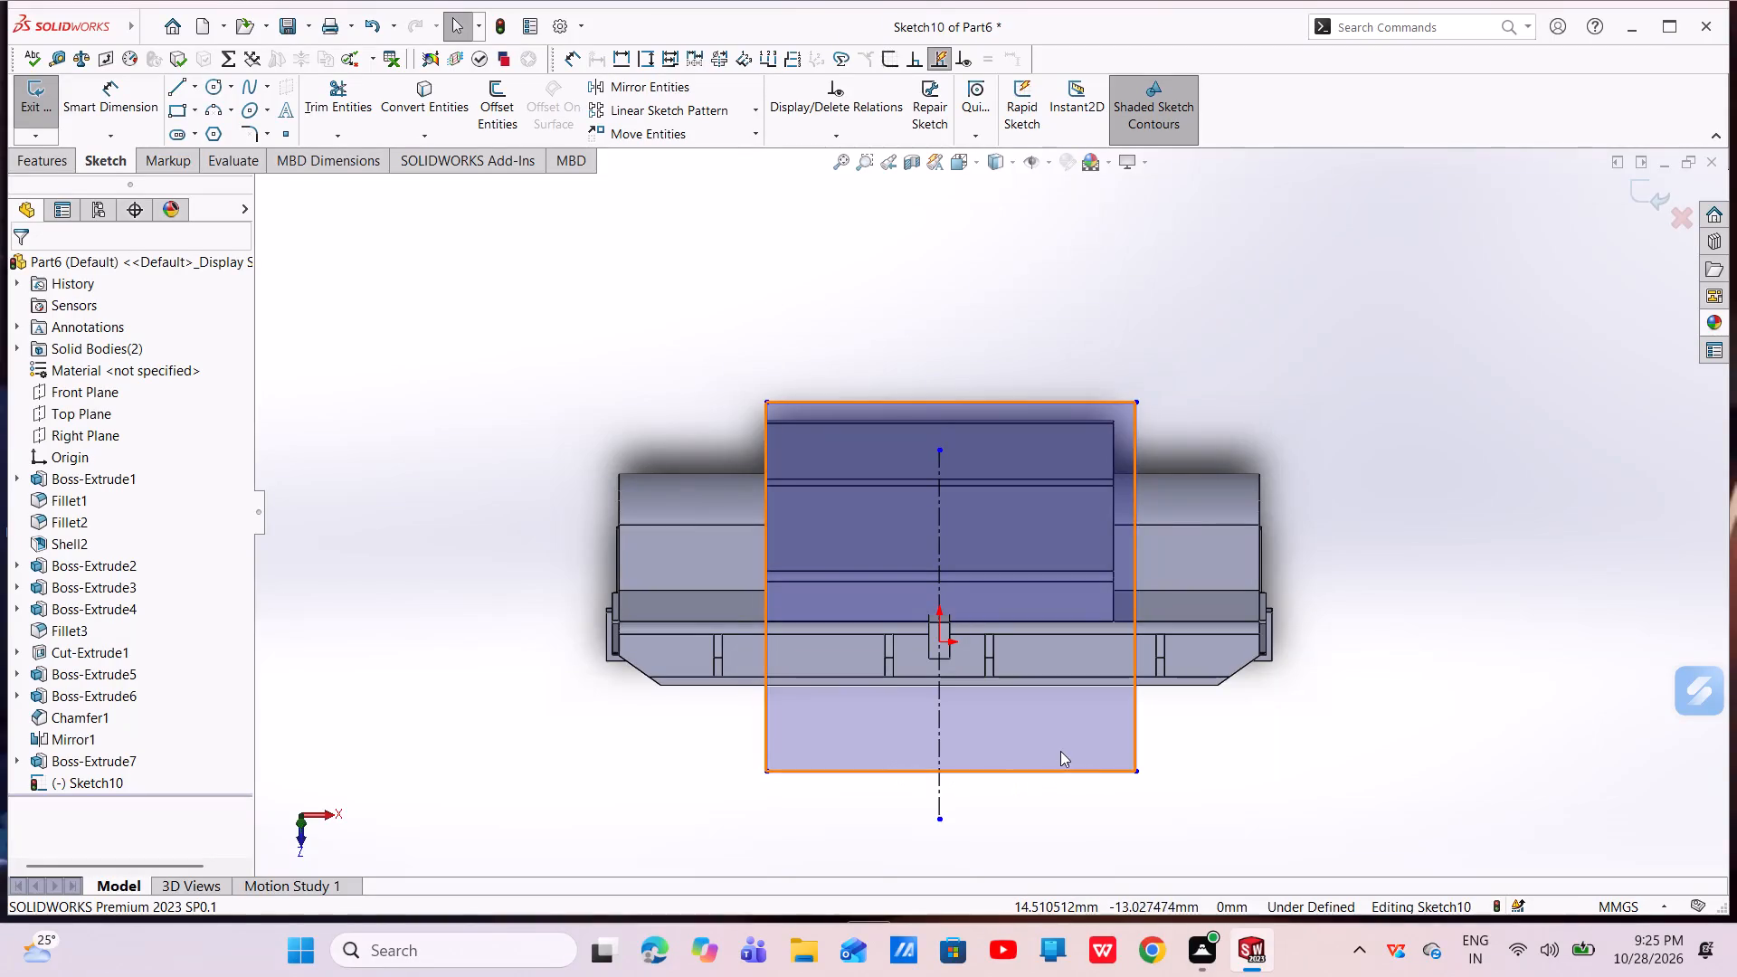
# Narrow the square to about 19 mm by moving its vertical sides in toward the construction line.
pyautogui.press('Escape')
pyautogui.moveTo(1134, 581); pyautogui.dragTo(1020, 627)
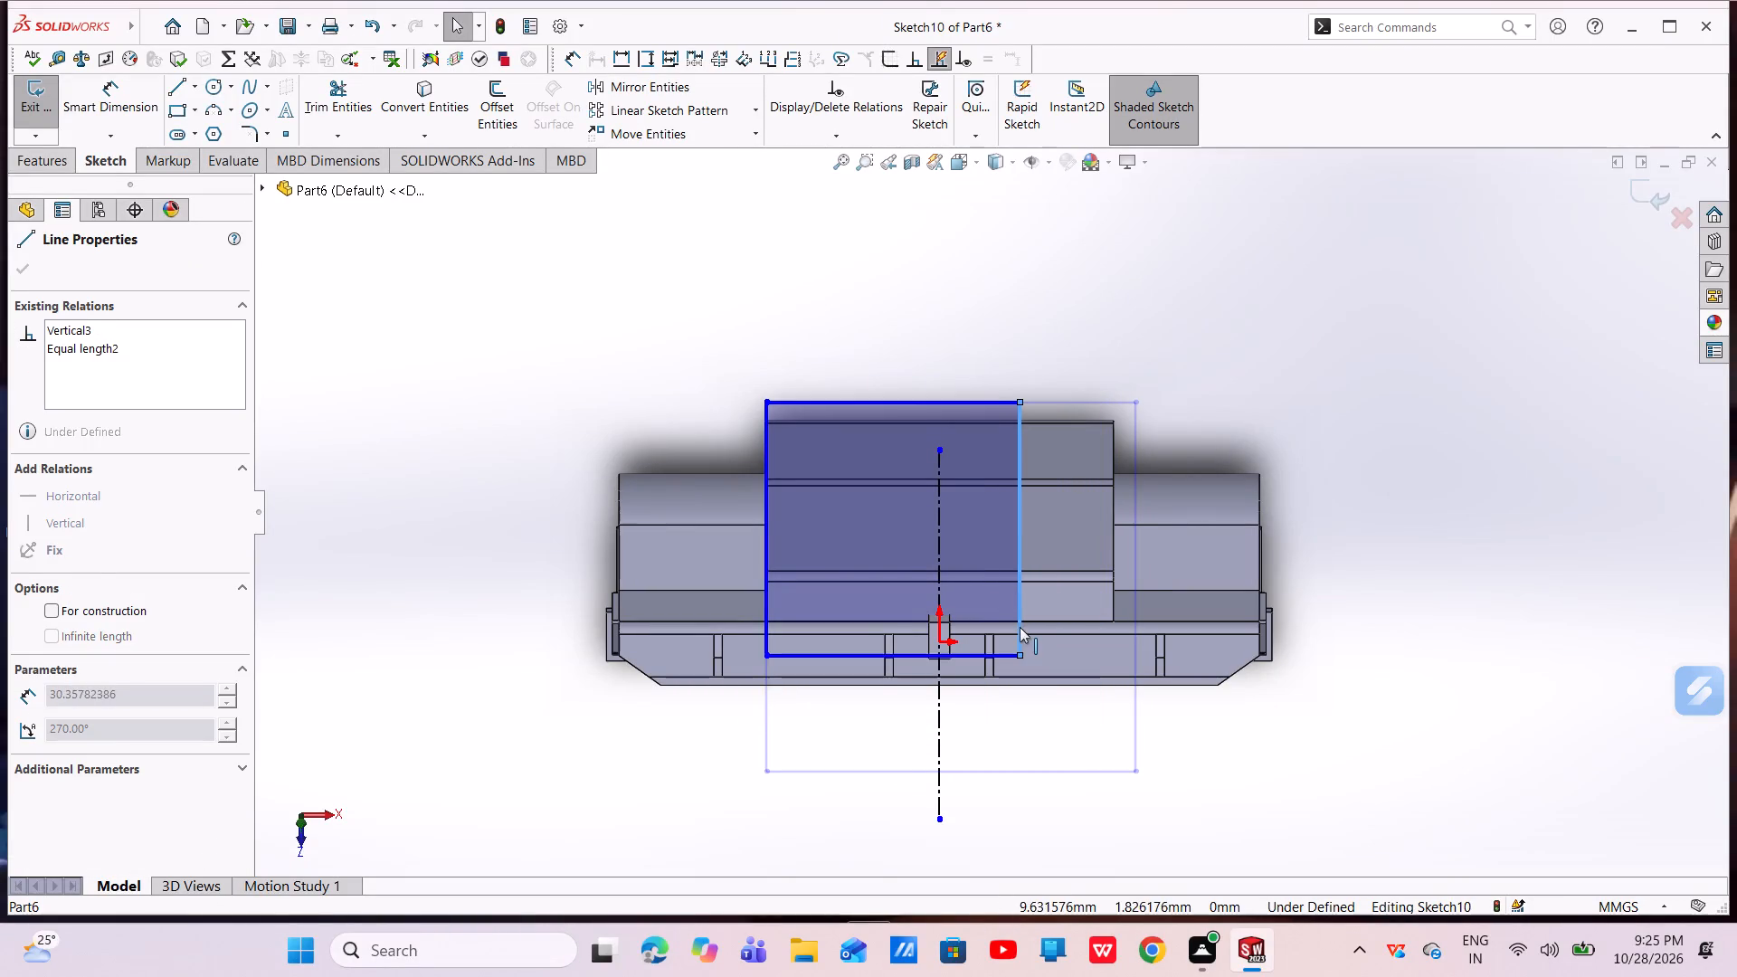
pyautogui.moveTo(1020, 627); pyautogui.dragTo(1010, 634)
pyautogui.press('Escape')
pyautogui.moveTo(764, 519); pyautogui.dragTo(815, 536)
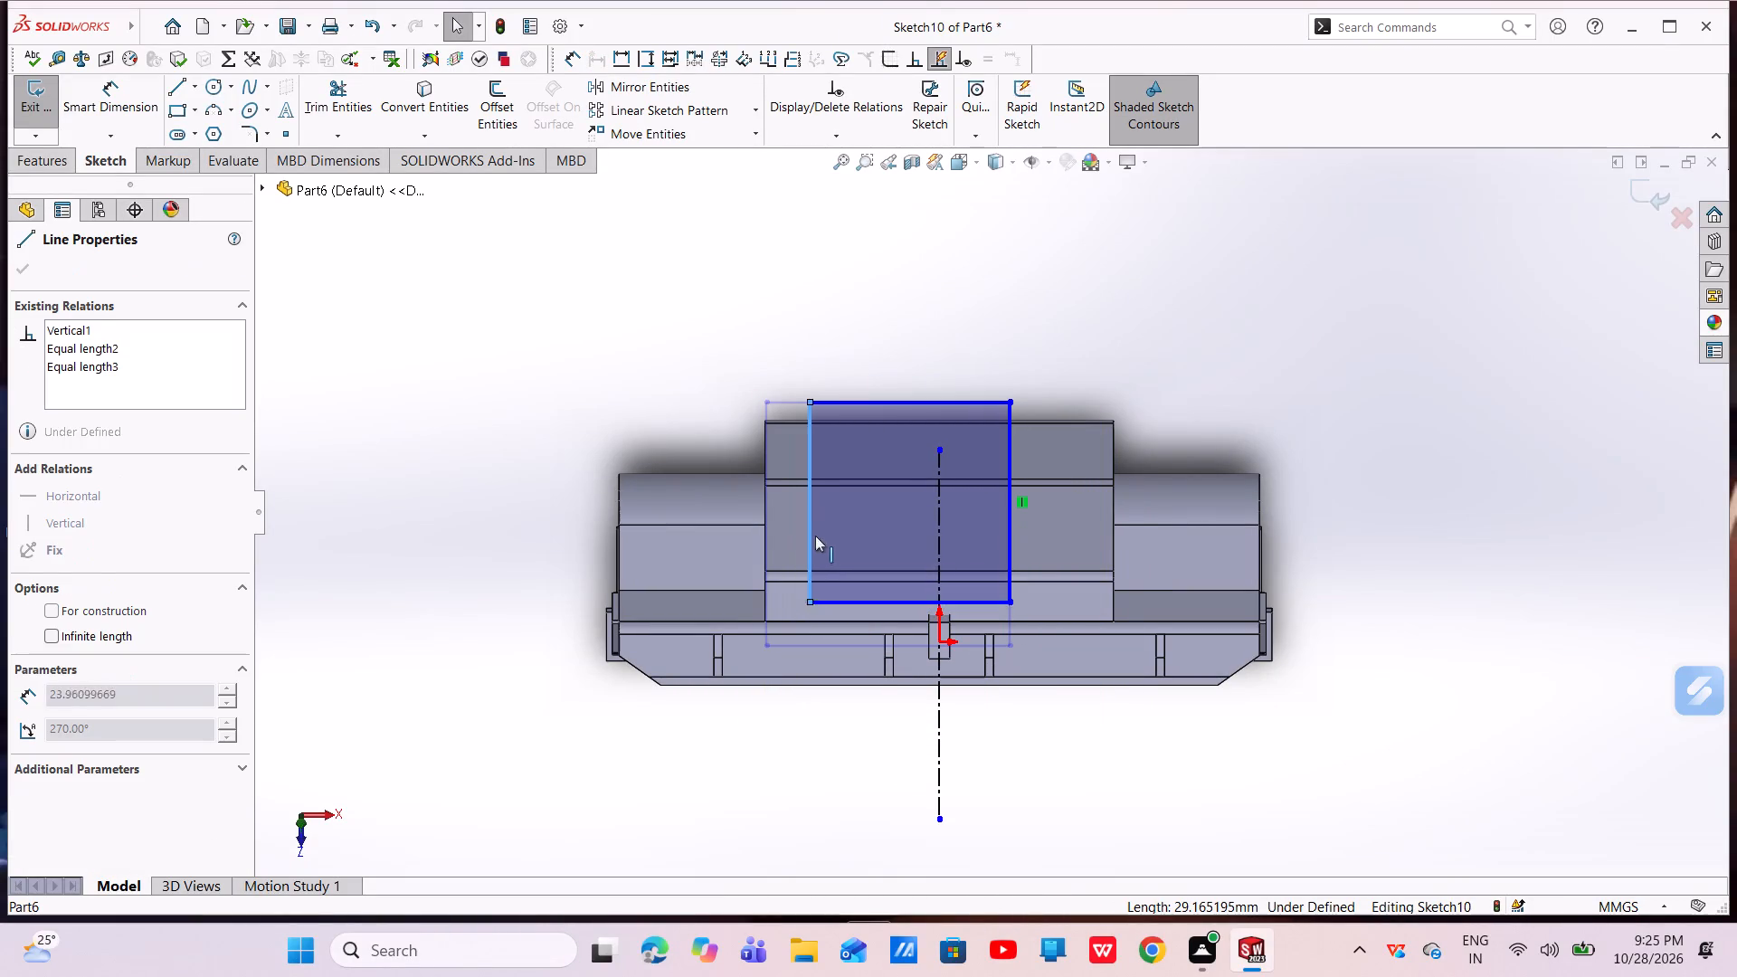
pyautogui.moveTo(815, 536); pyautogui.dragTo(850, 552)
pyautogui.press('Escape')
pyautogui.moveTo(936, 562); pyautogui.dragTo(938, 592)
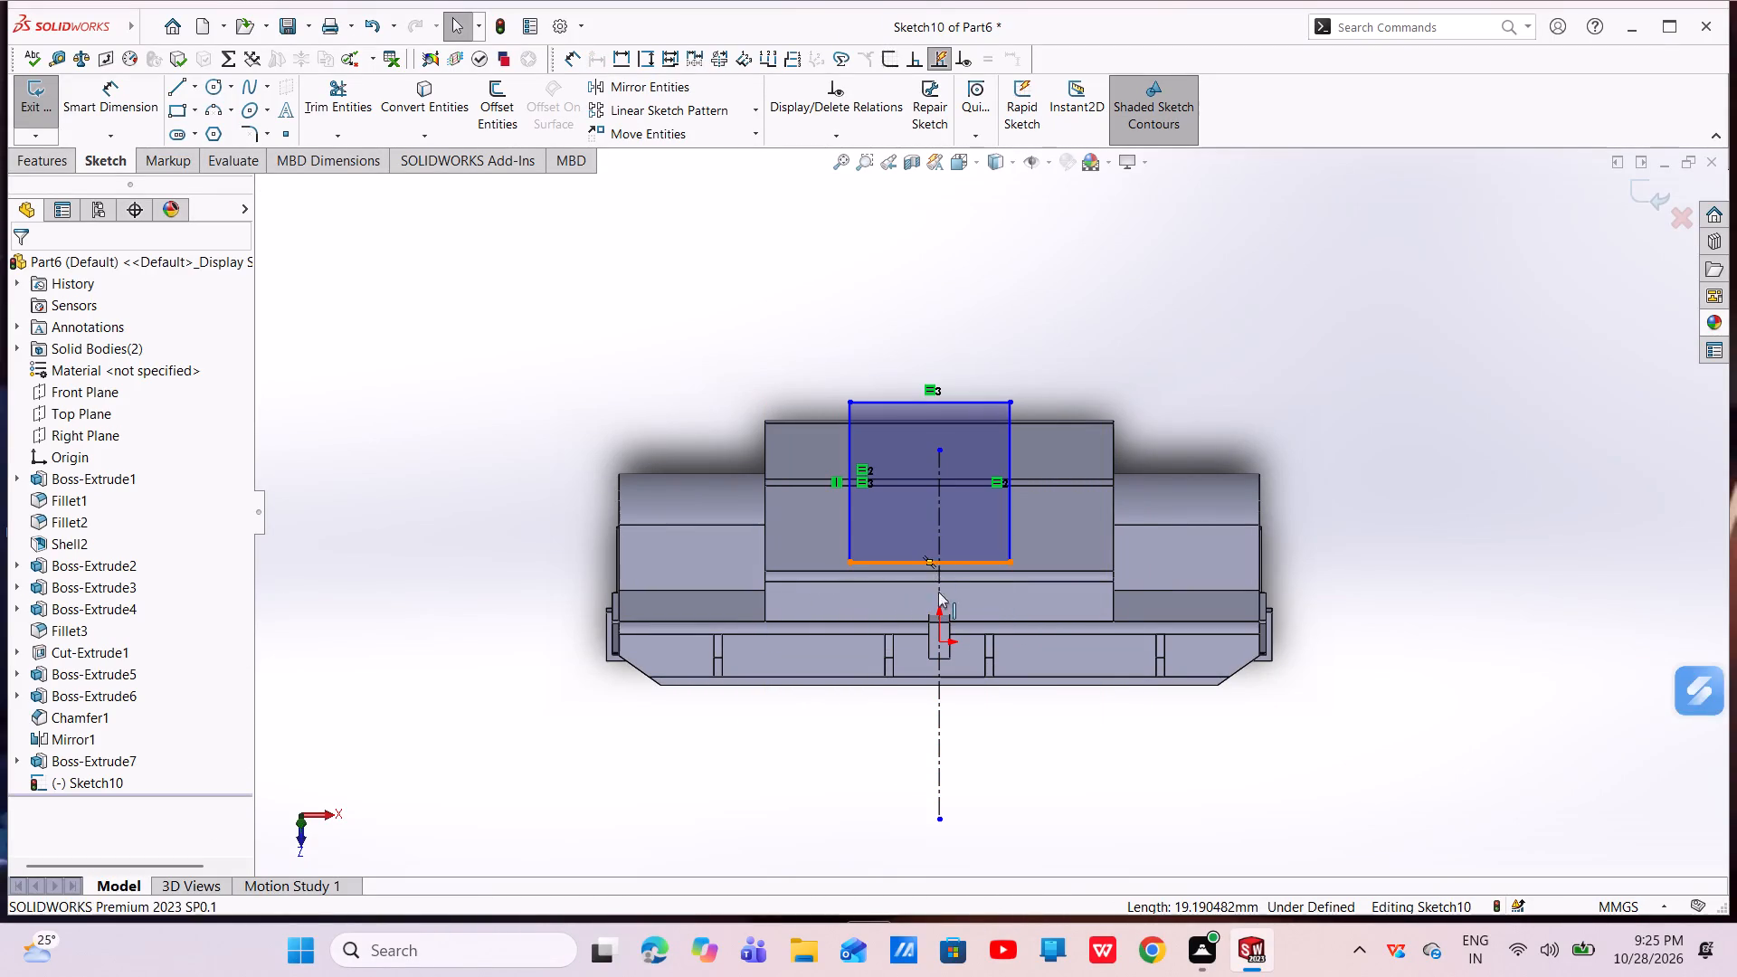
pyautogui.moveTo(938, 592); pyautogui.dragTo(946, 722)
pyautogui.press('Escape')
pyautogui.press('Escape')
# Undo the rectangle's resizing and the equal relations, back to the narrow rectangle as first sketched across the construction line.
pyautogui.hotkey('ctrl', 'z')
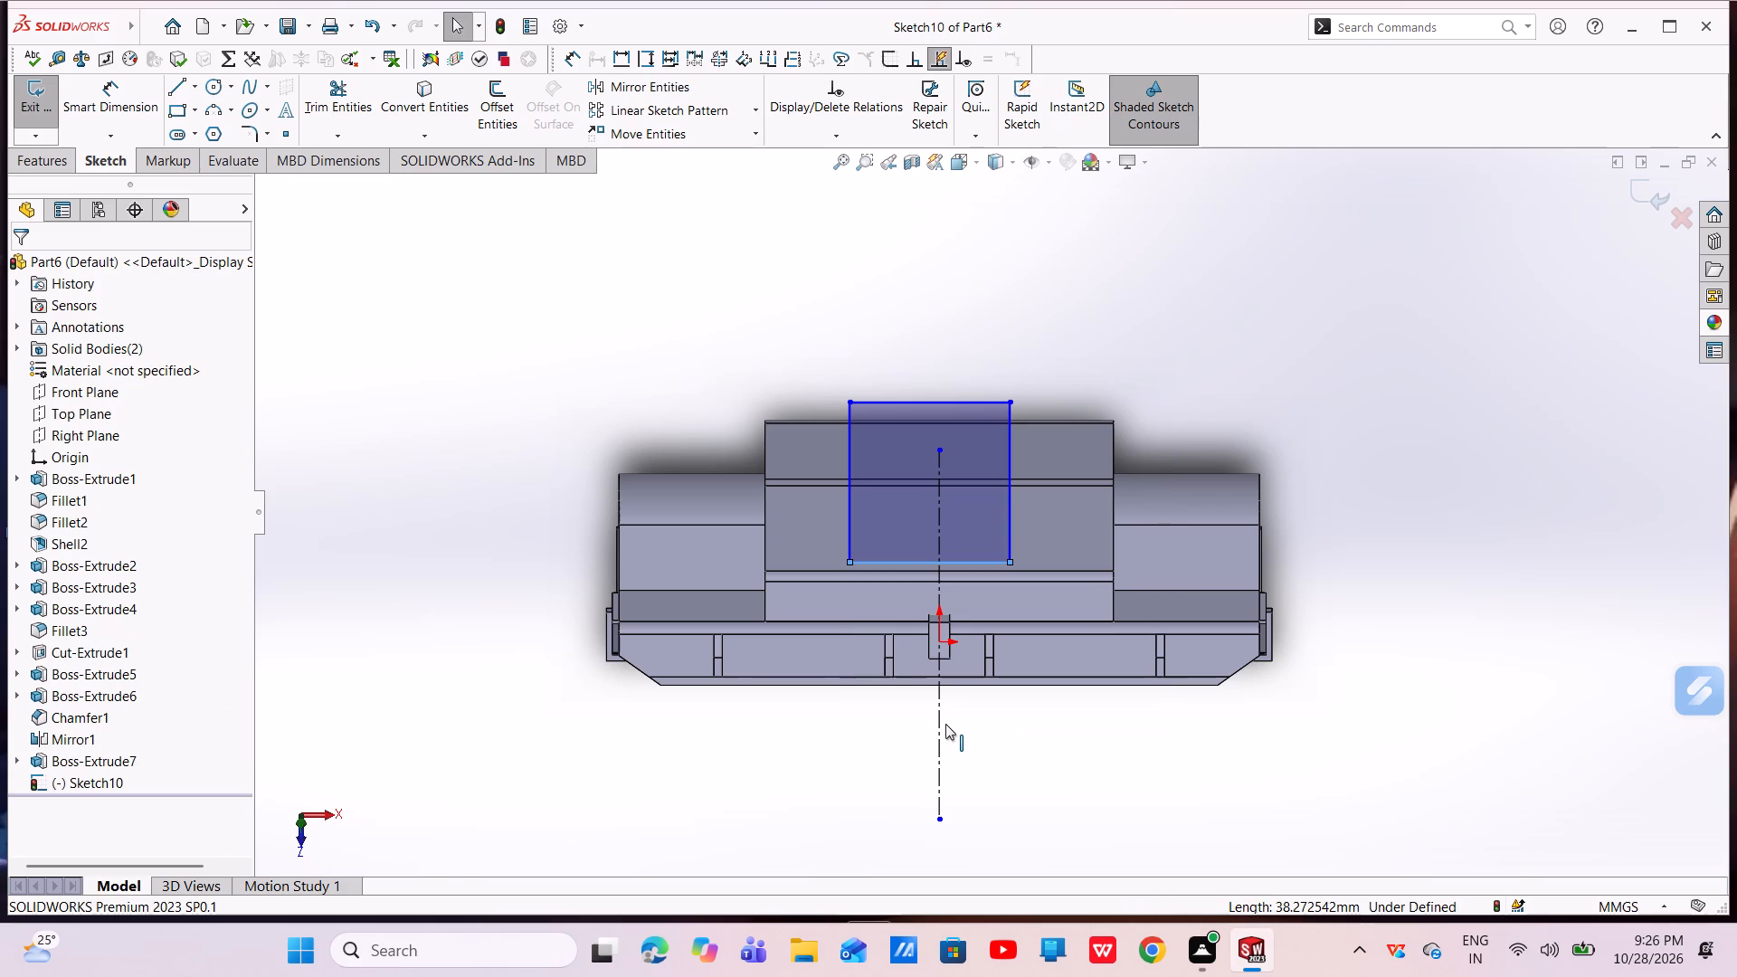
pyautogui.hotkey('ctrl', 'z')
pyautogui.hotkey('ctrl', 'z')
pyautogui.hotkey('ctrl', 'z')
pyautogui.hotkey('ctrl', 'z')
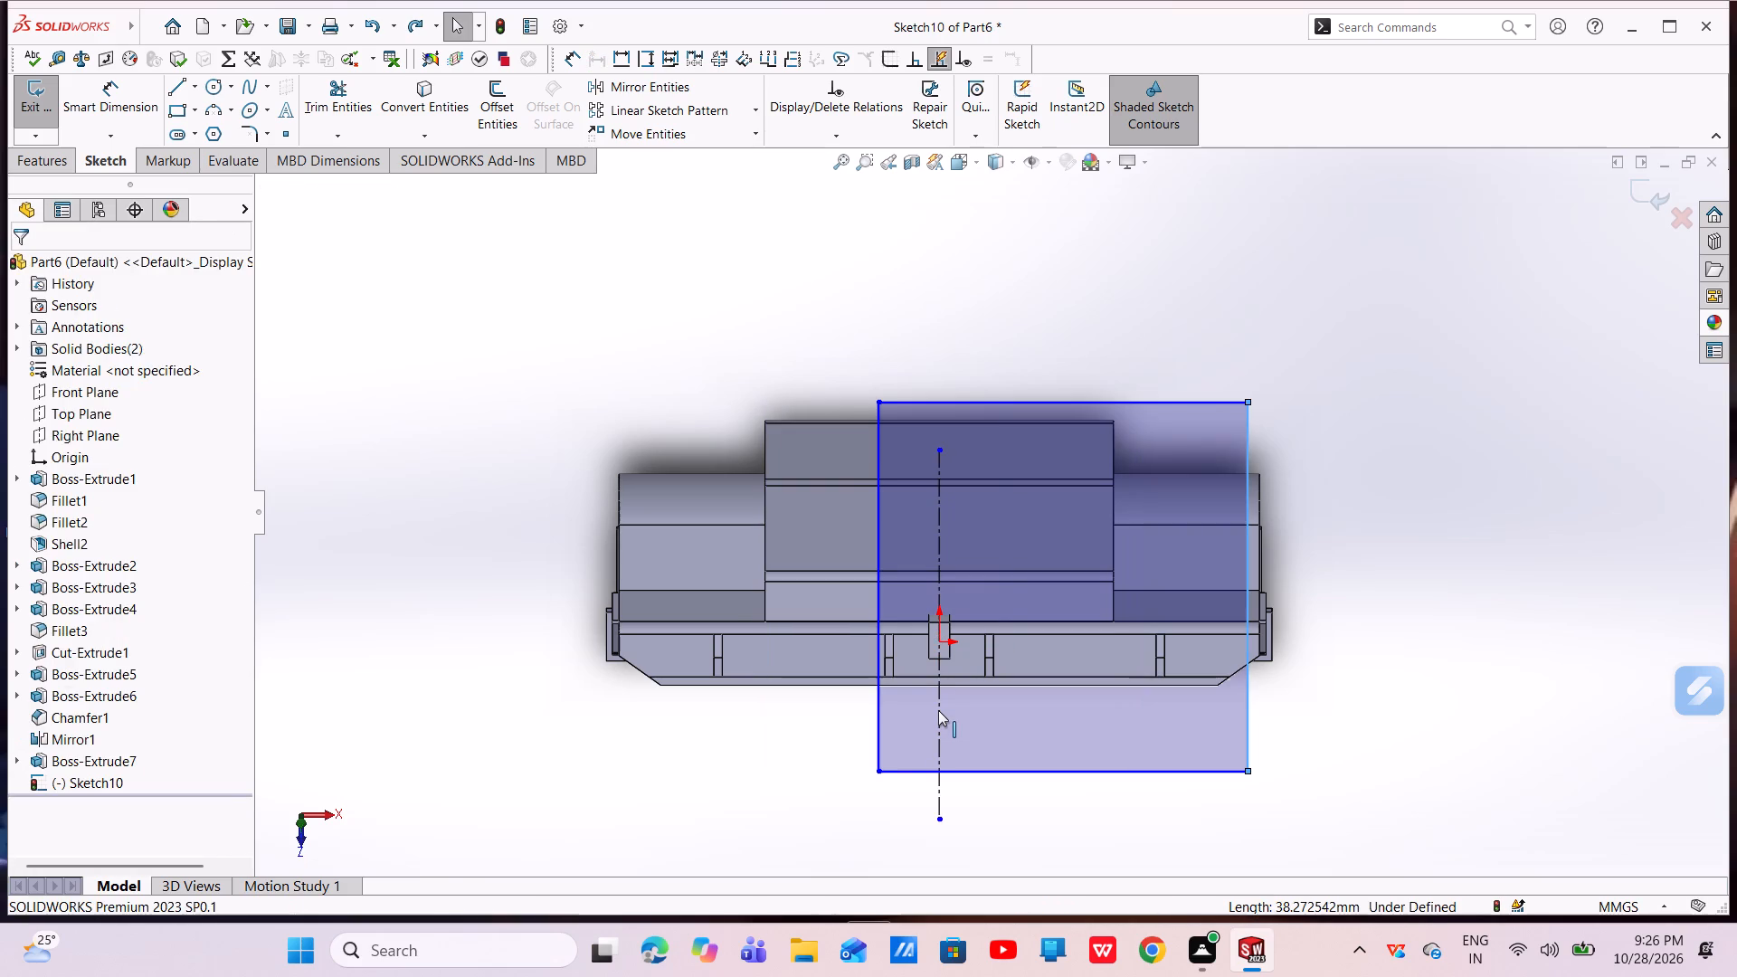
pyautogui.hotkey('ctrl', 'z')
pyautogui.press('Escape')
pyautogui.press('Escape')
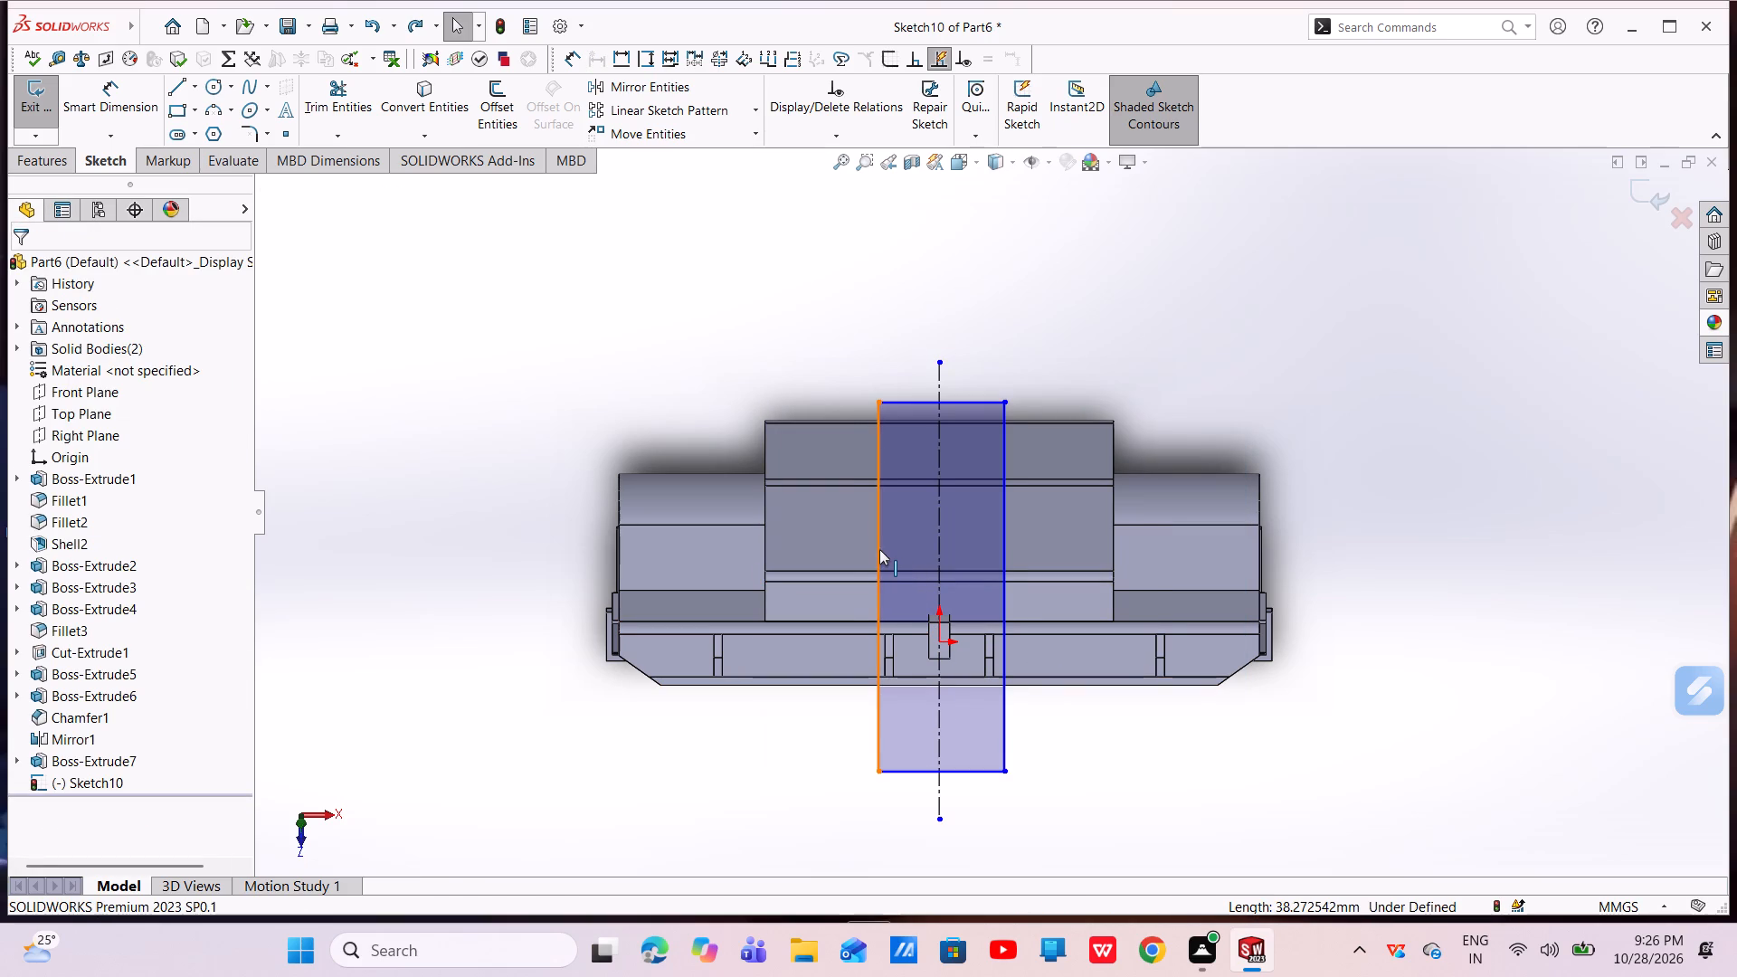
# Widen the rectangle by moving both of its vertical sides outward from the construction line.
pyautogui.moveTo(878, 549); pyautogui.dragTo(816, 568)
pyautogui.press('Escape')
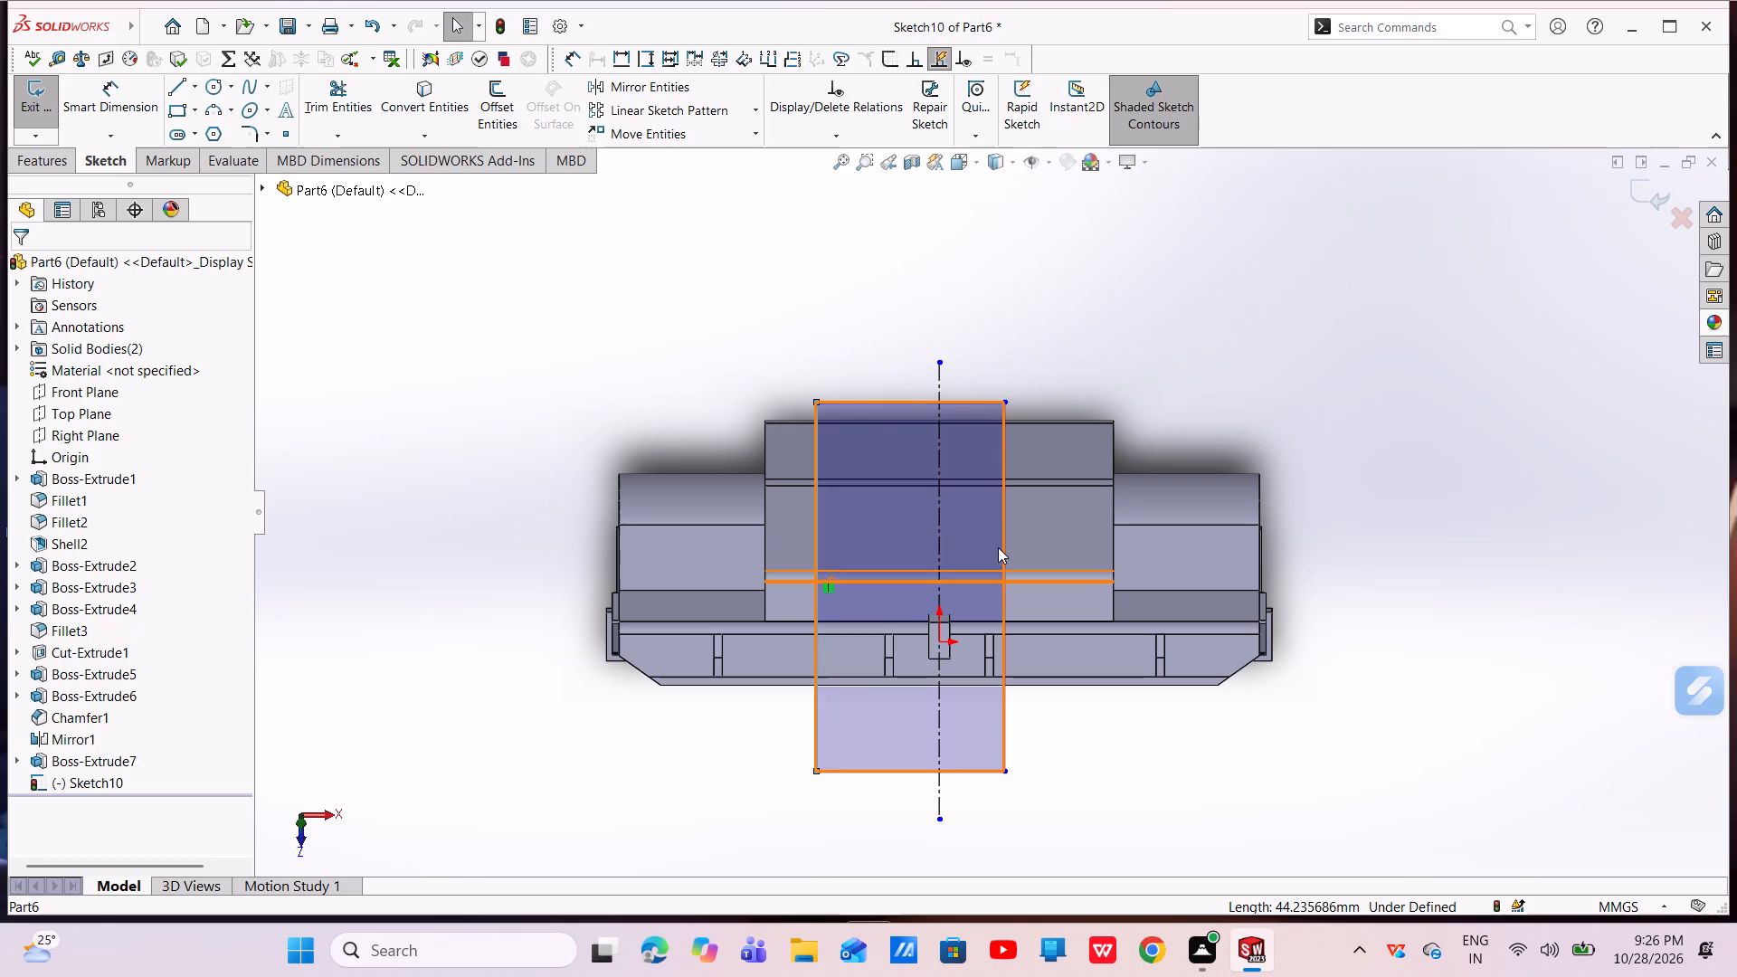
pyautogui.moveTo(1001, 522); pyautogui.dragTo(997, 525)
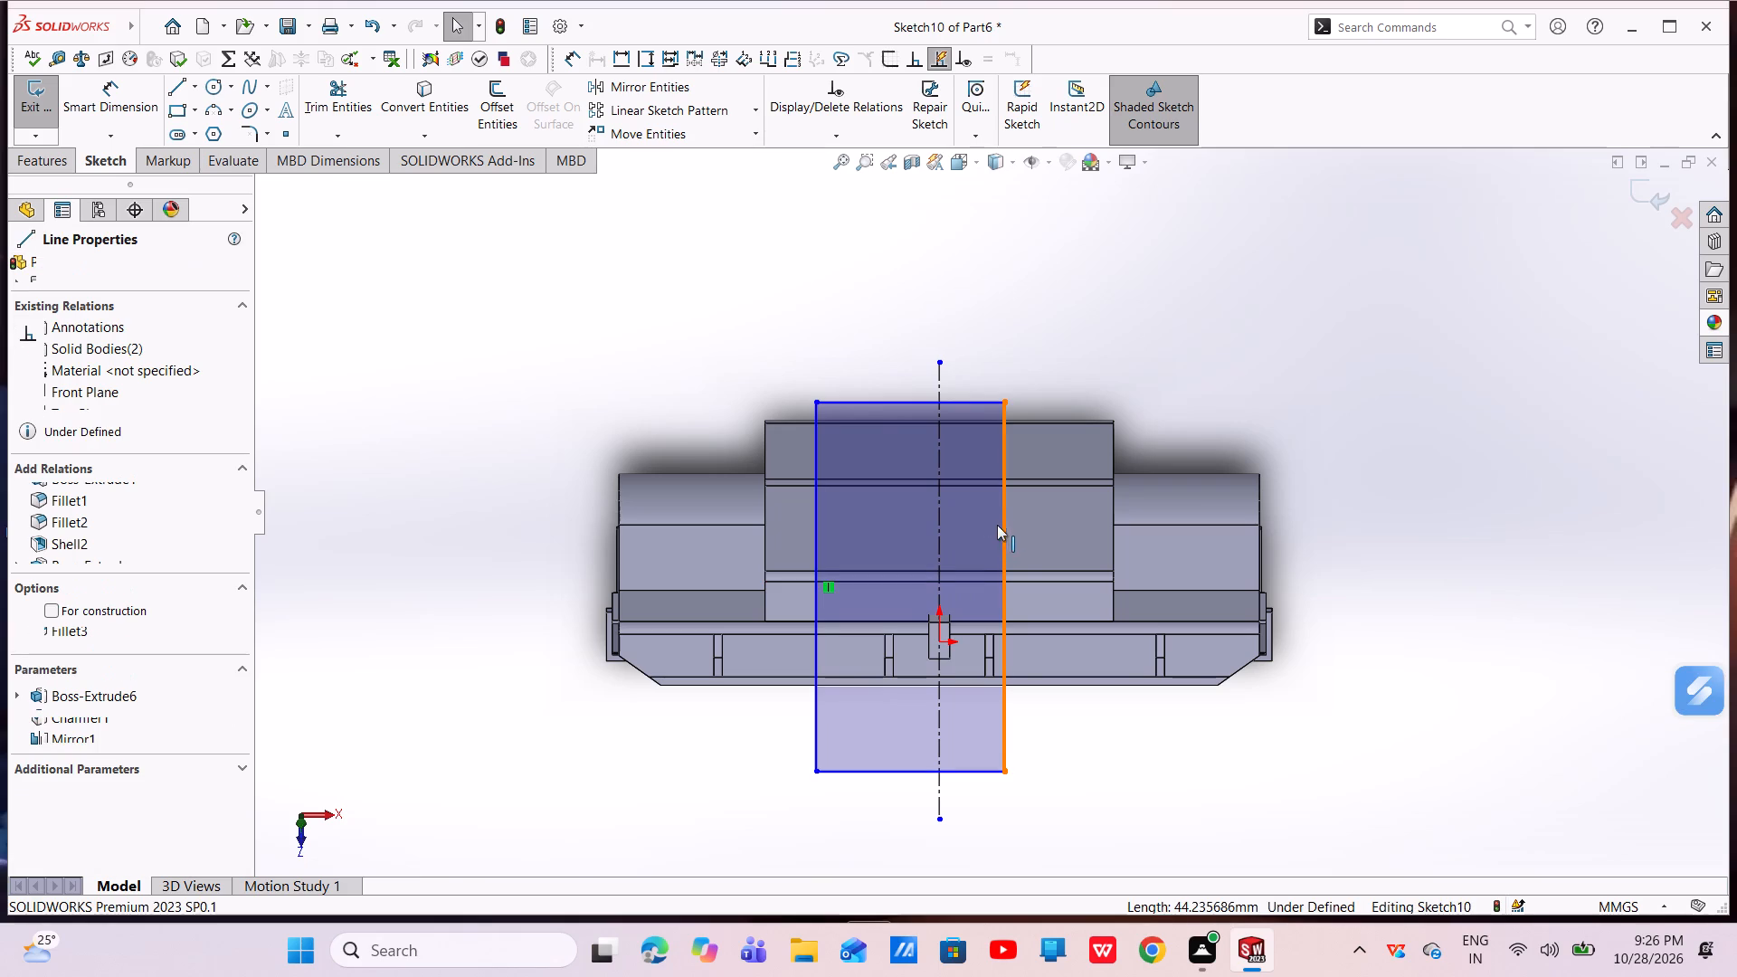
pyautogui.moveTo(997, 525); pyautogui.dragTo(1037, 533)
pyautogui.press('Escape')
pyautogui.press('Escape')
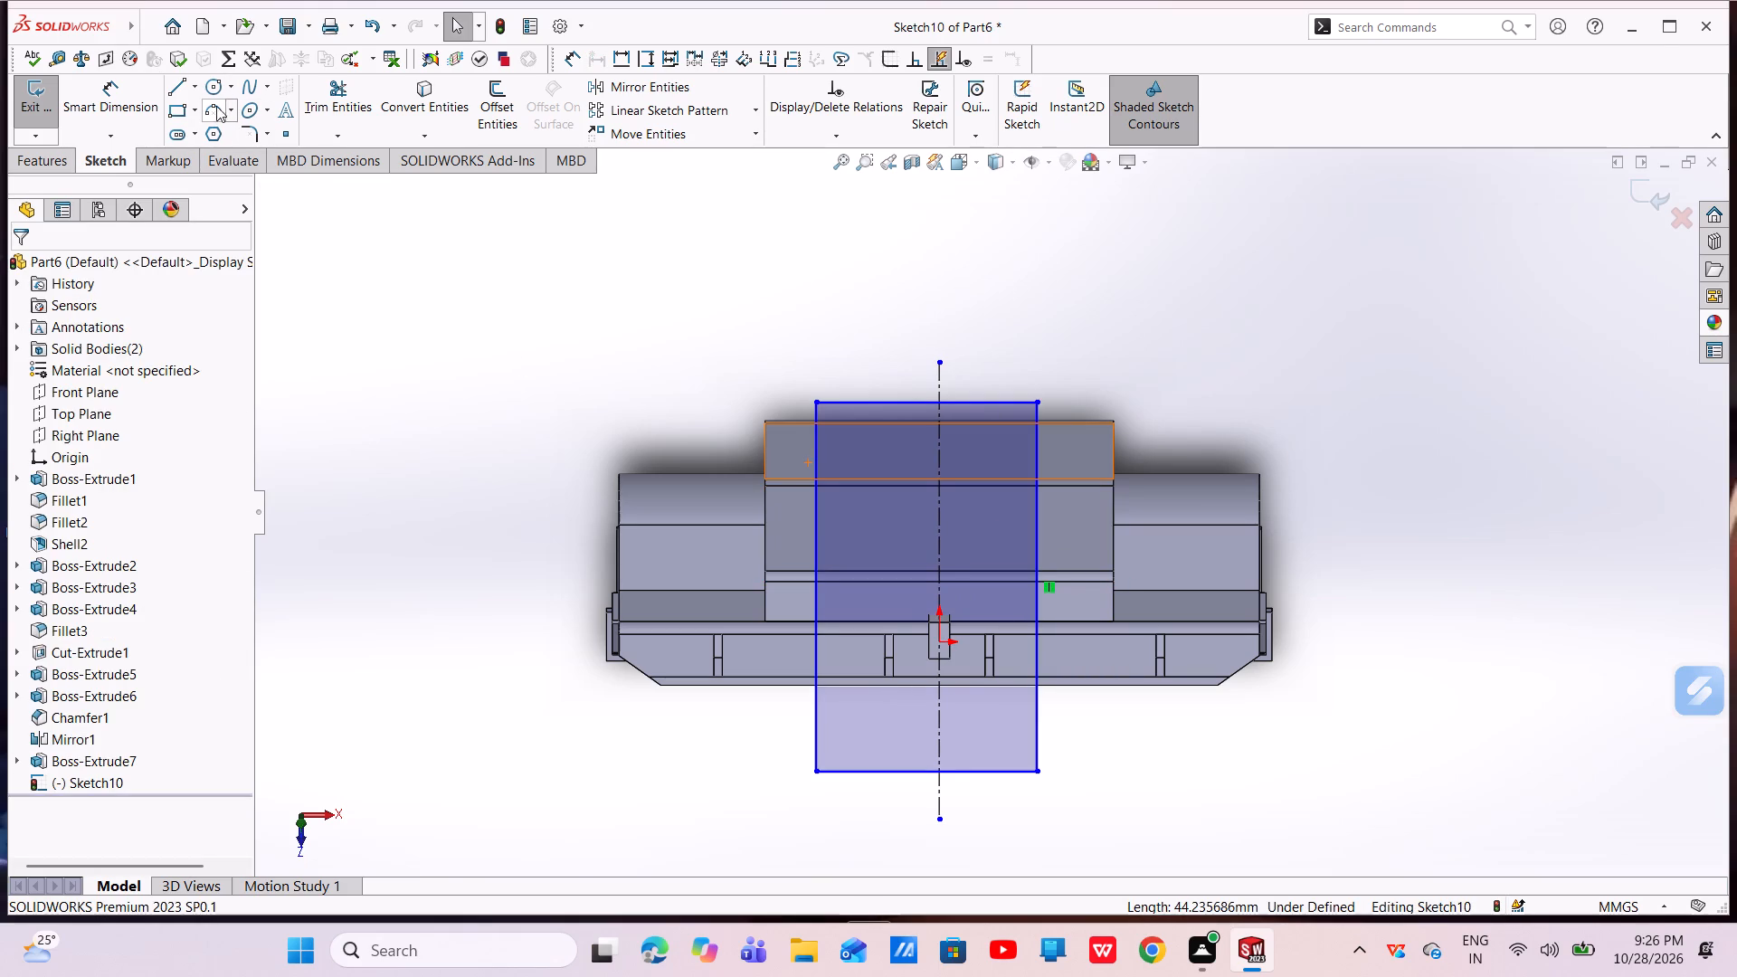
# Sketch a separate corner rectangle about 4.8 mm wide and 32.4 mm tall beside the central one, ending level with its lower edge.
pyautogui.click(186, 115)
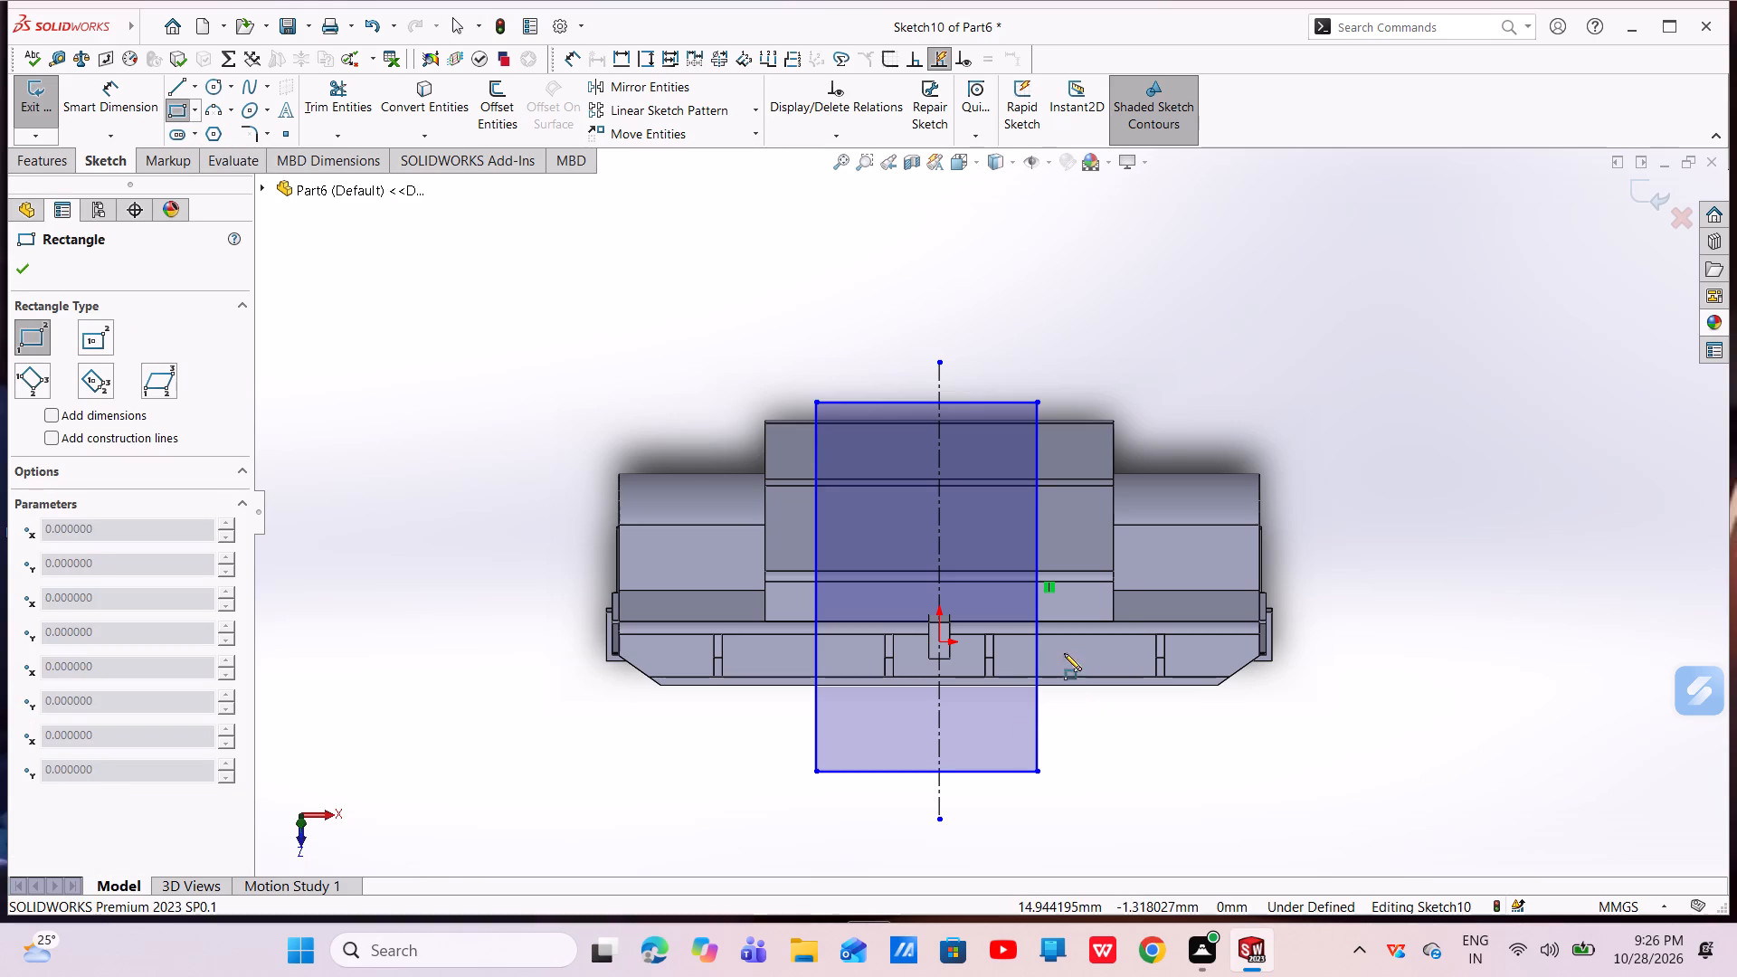
pyautogui.click(1062, 650)
pyautogui.click(1102, 501)
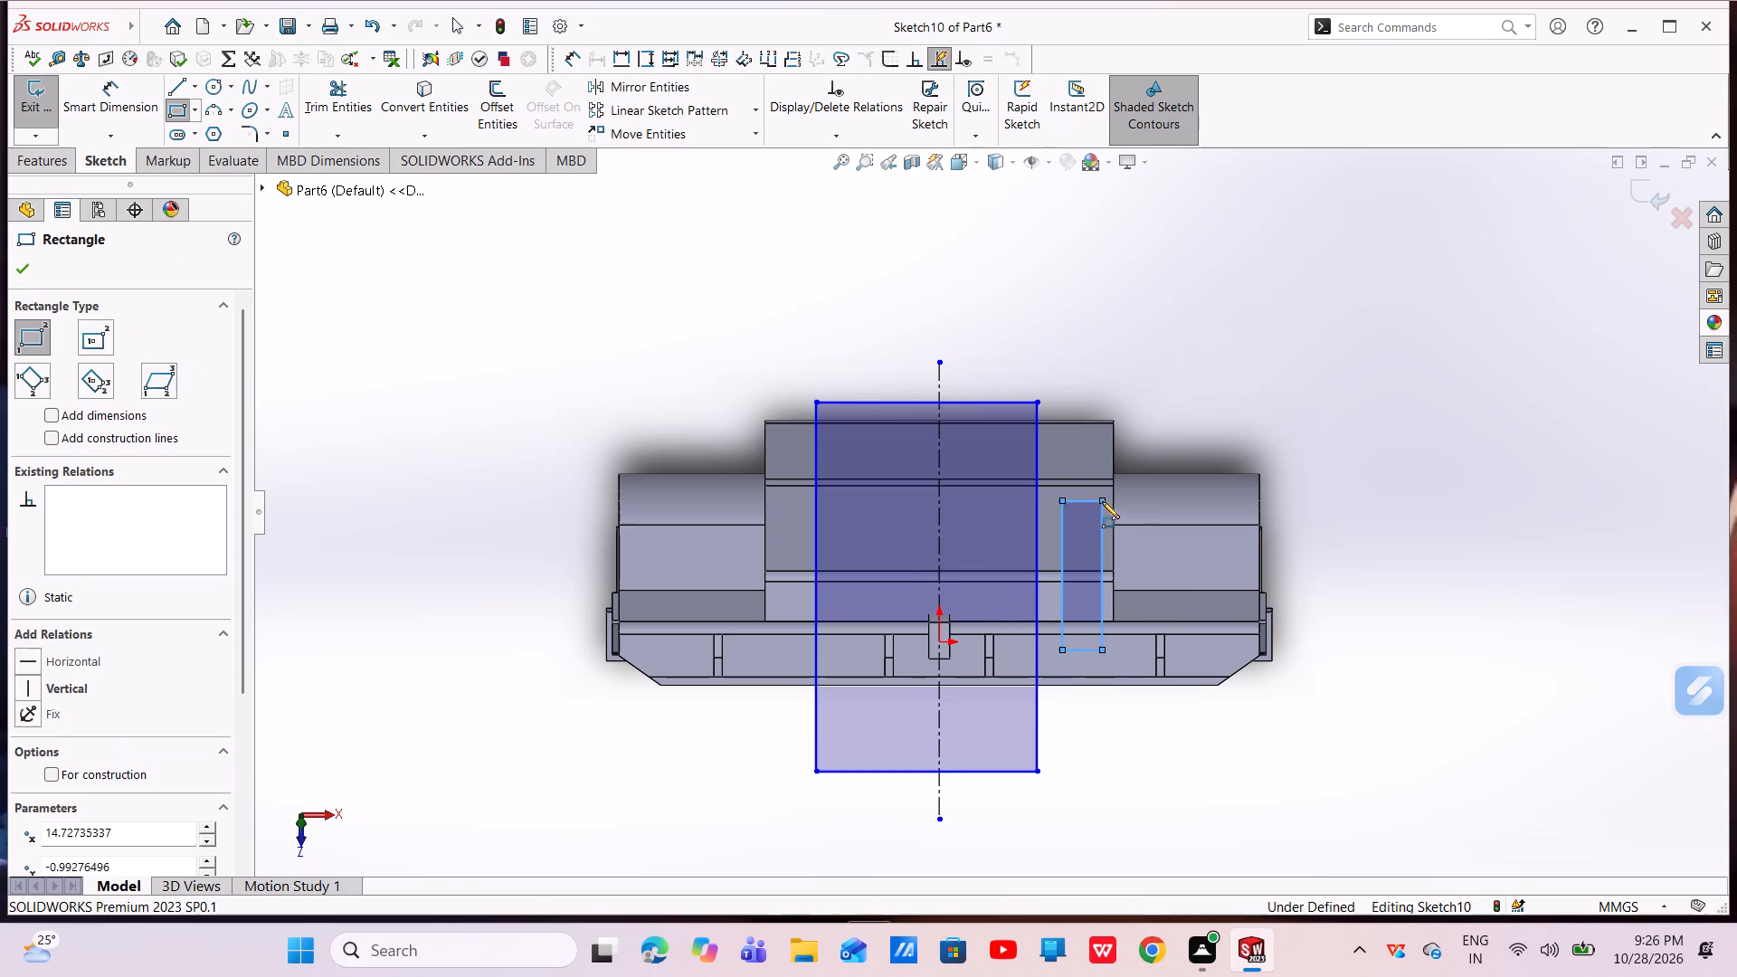
pyautogui.rightClick(1102, 501)
pyautogui.click(1139, 515)
pyautogui.press('Escape')
pyautogui.press('Escape')
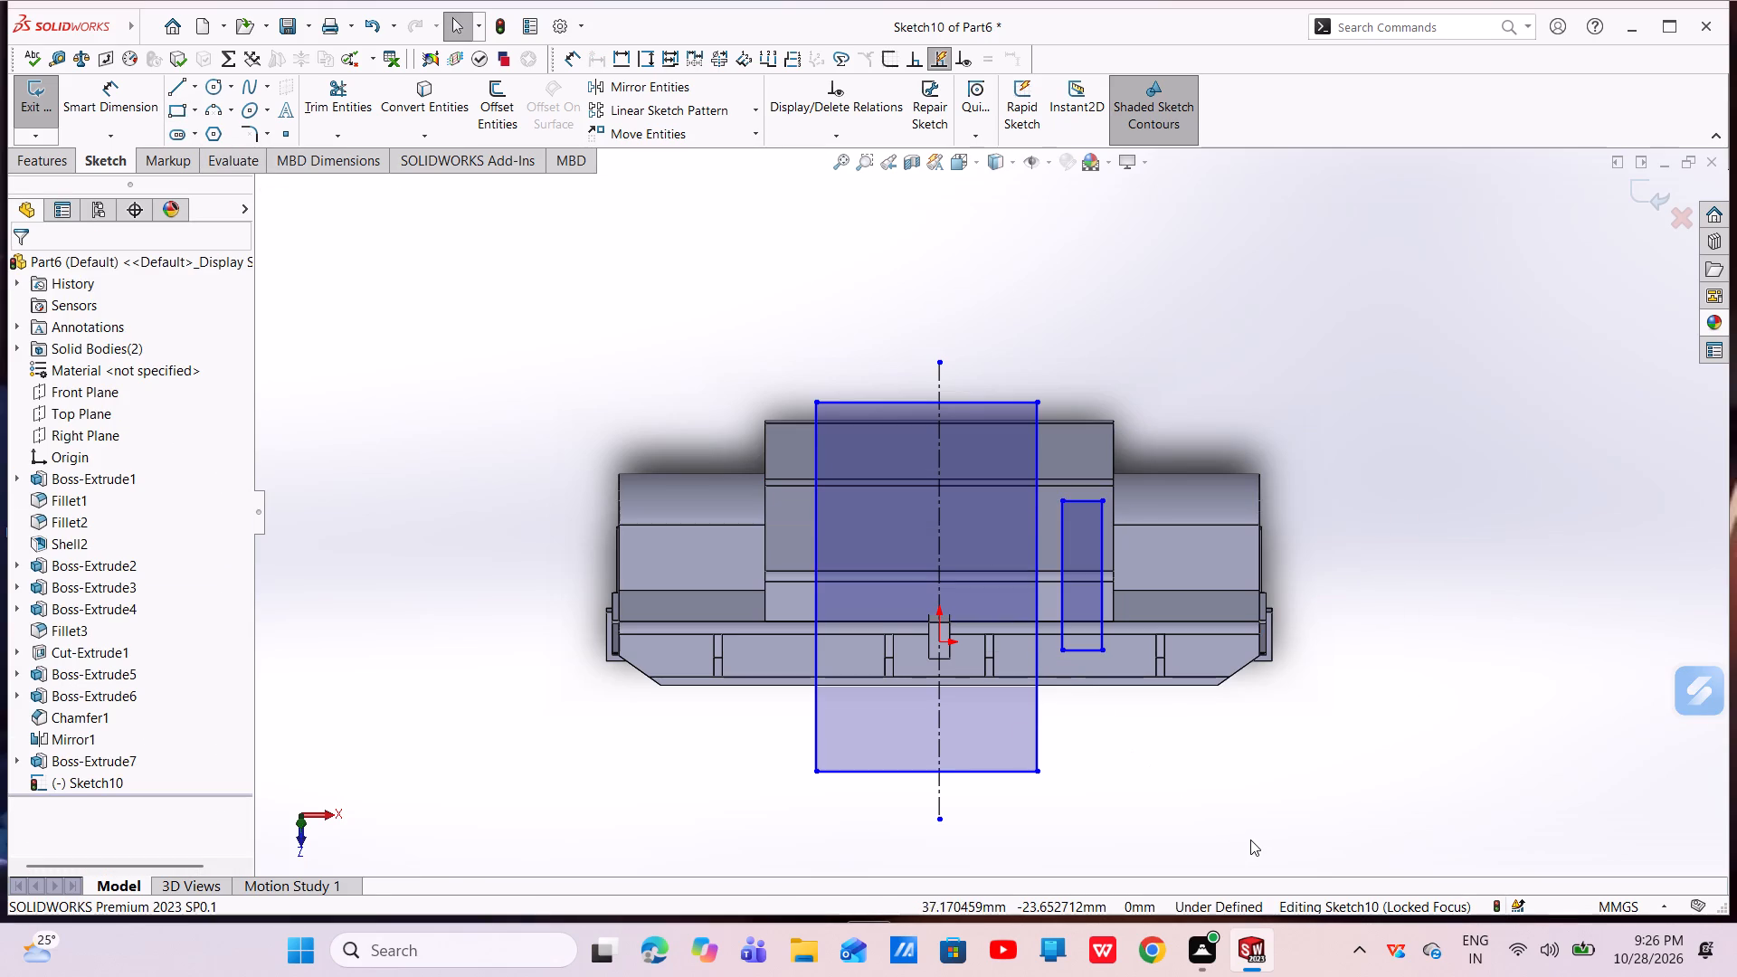
pyautogui.press('Escape')
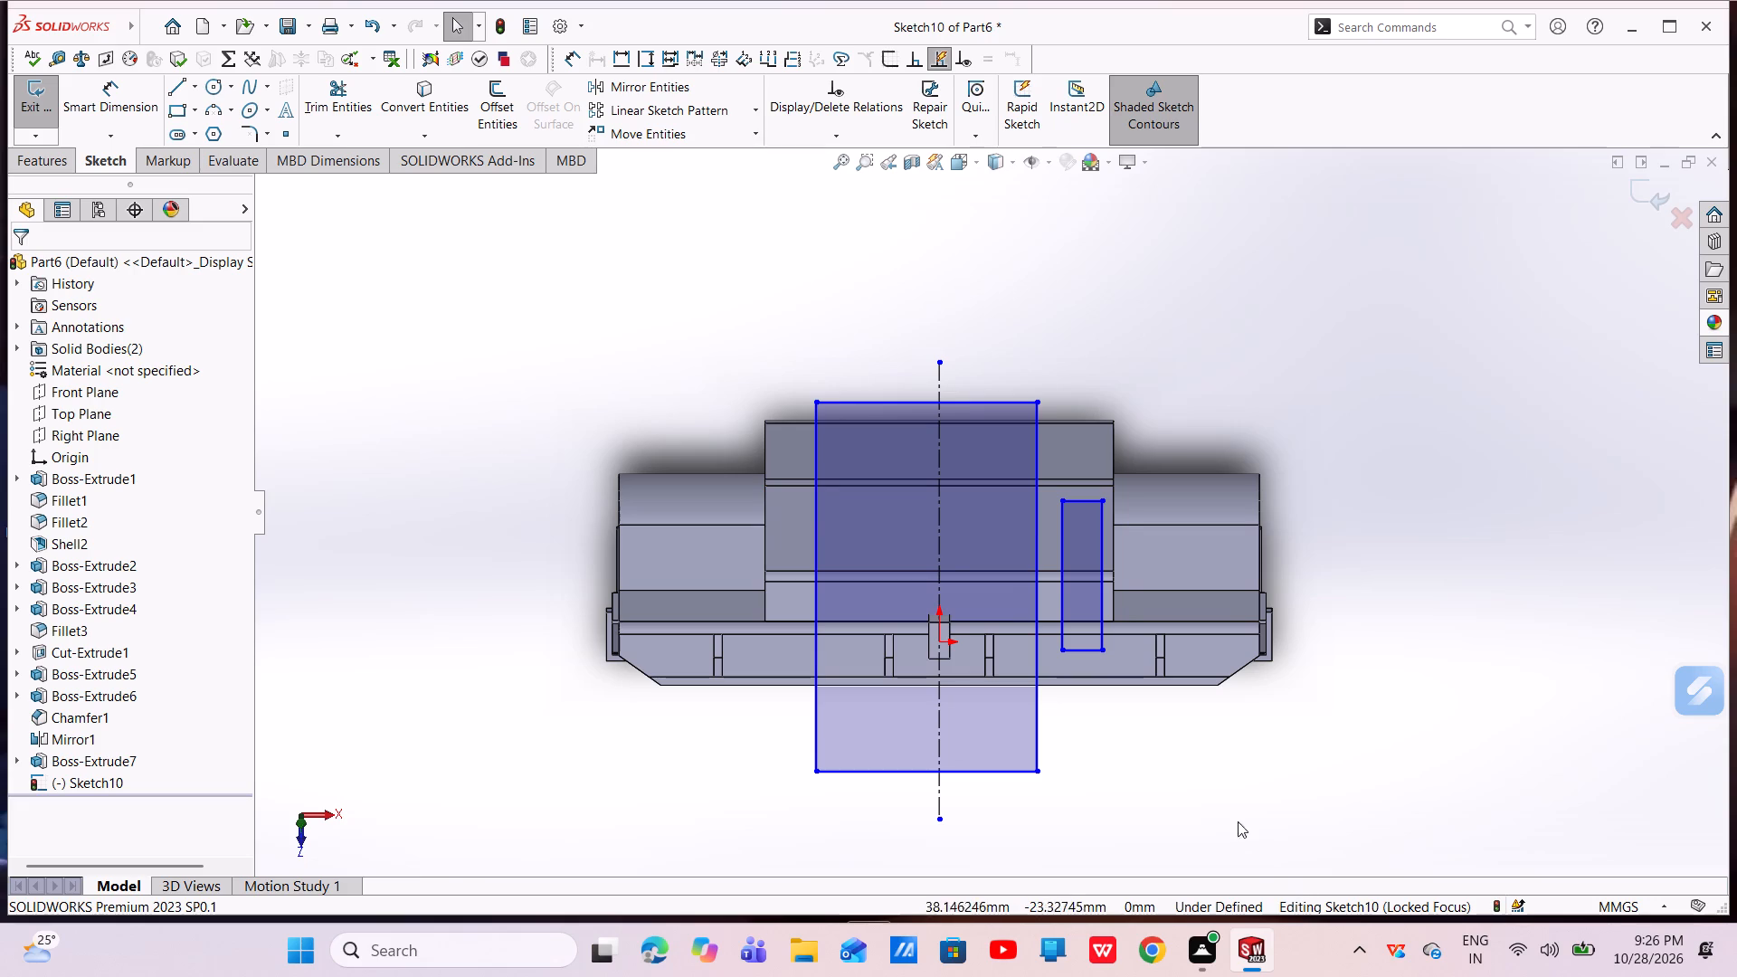
pyautogui.press('Escape')
pyautogui.moveTo(1087, 650); pyautogui.dragTo(1088, 716)
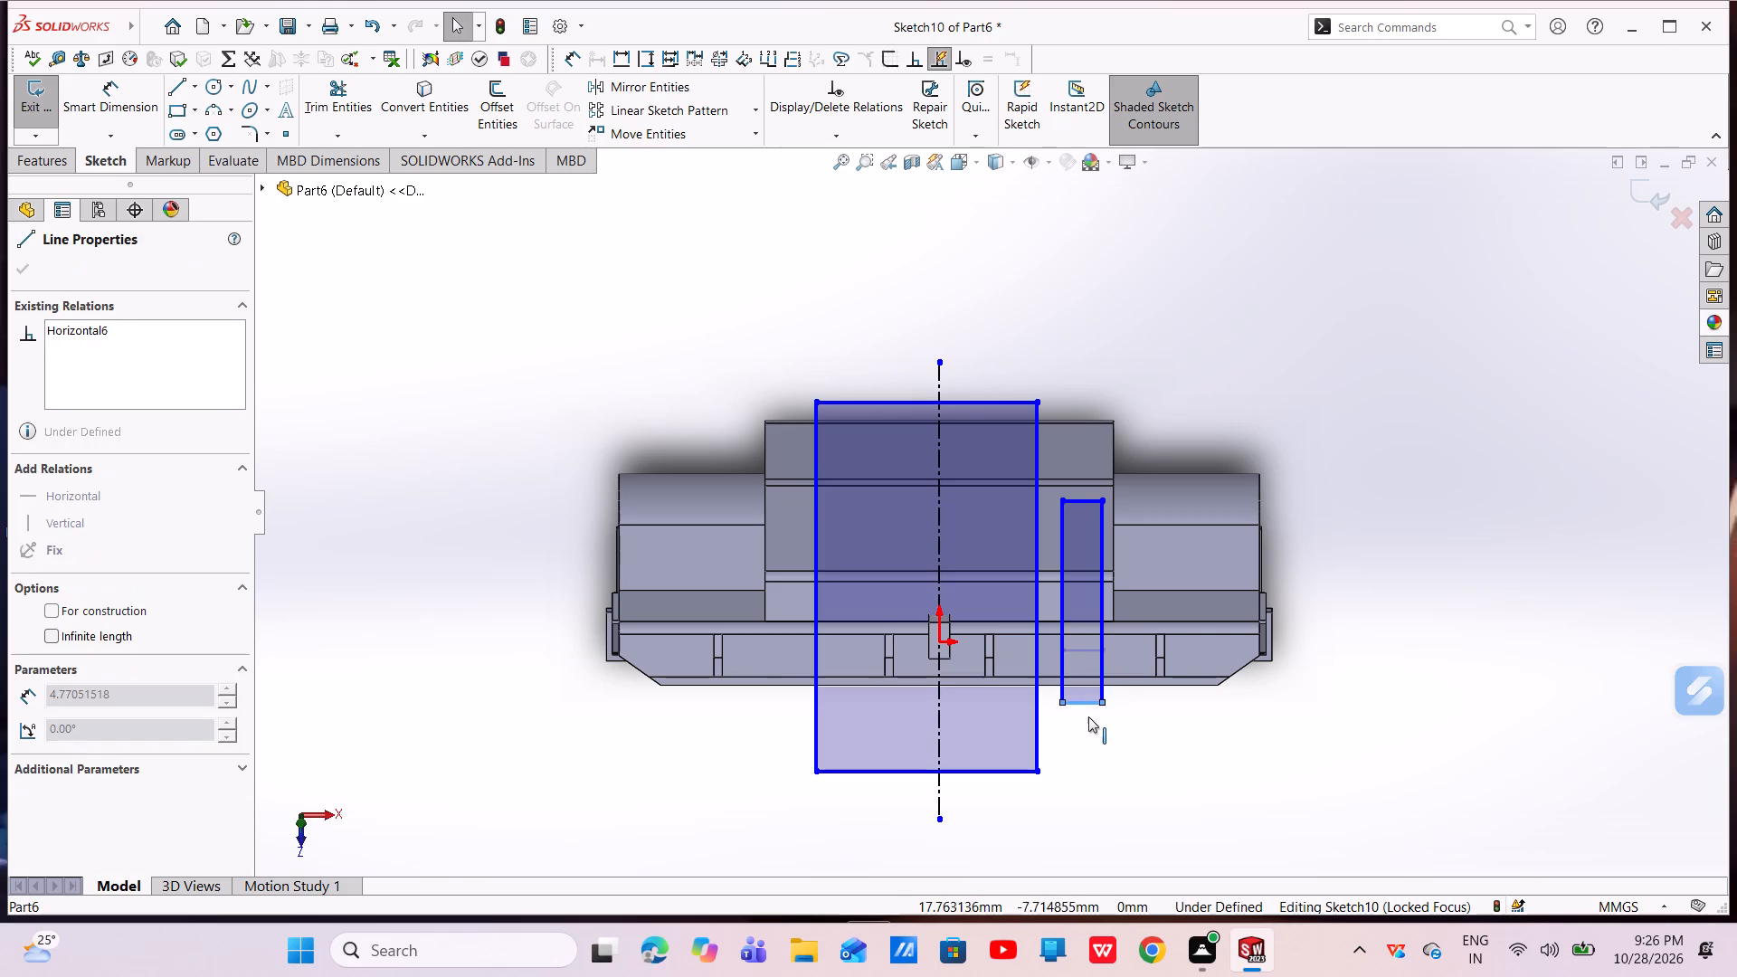
pyautogui.moveTo(1088, 716); pyautogui.dragTo(1092, 772)
pyautogui.press('Escape')
pyautogui.press('Escape')
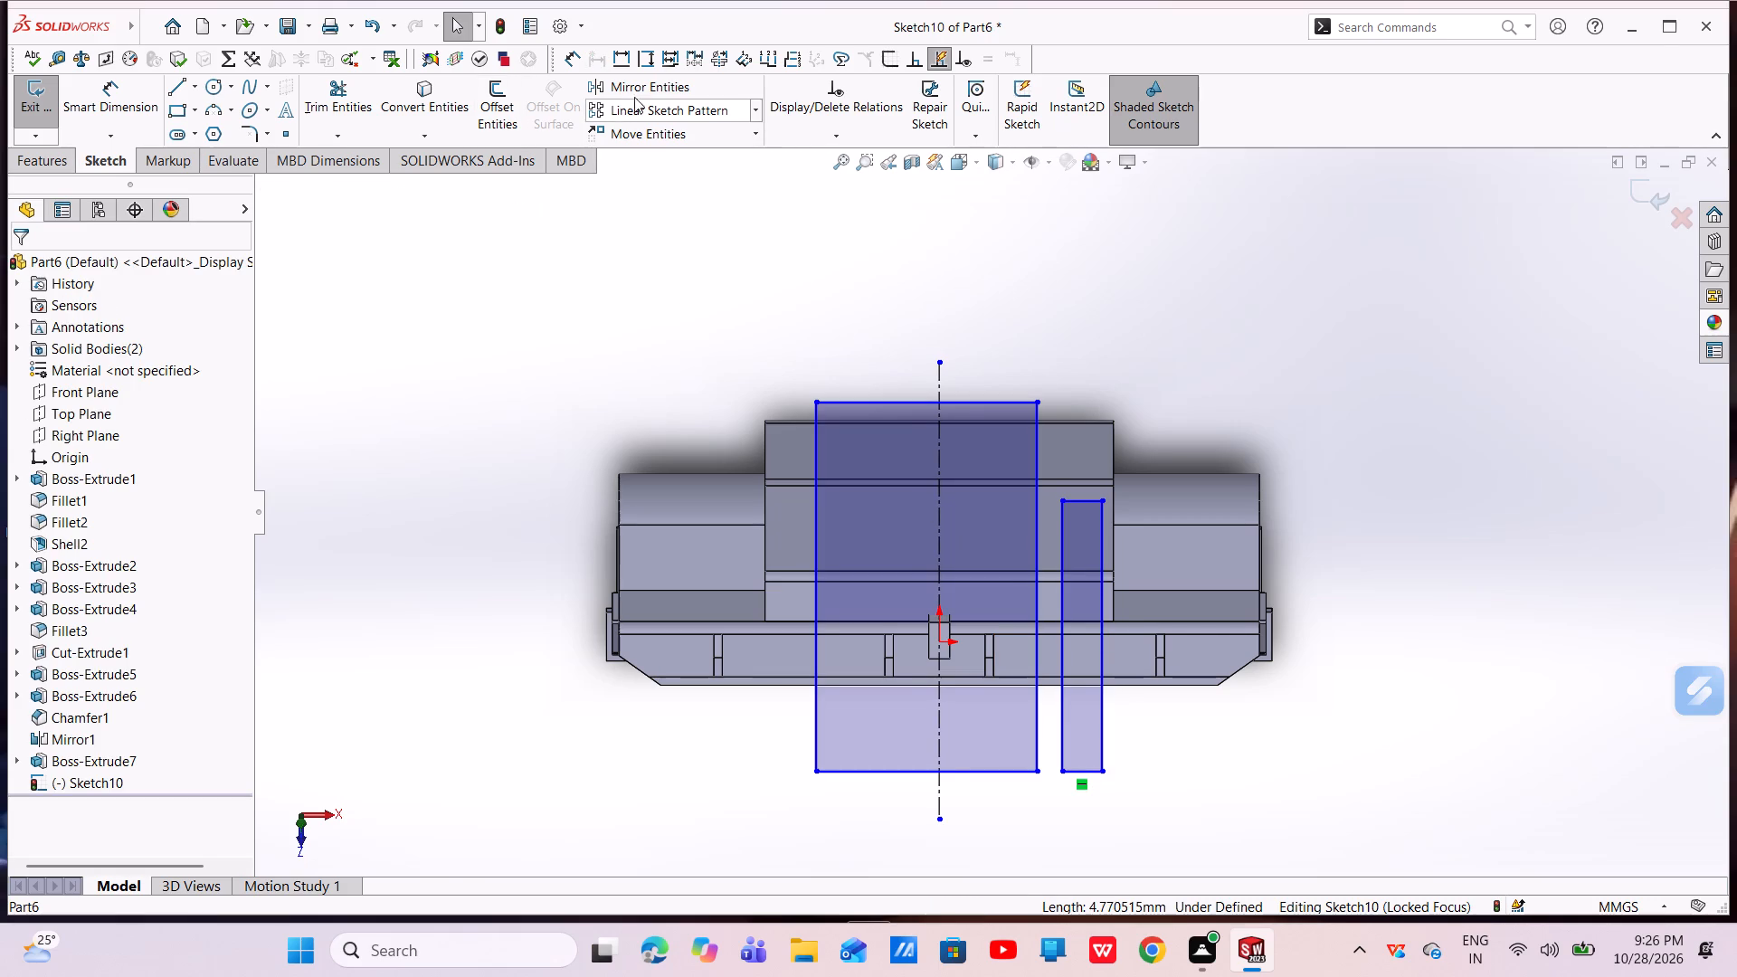
# Mirror the narrow rectangle's four lines about the vertical construction line, keeping the original.
pyautogui.click(634, 89)
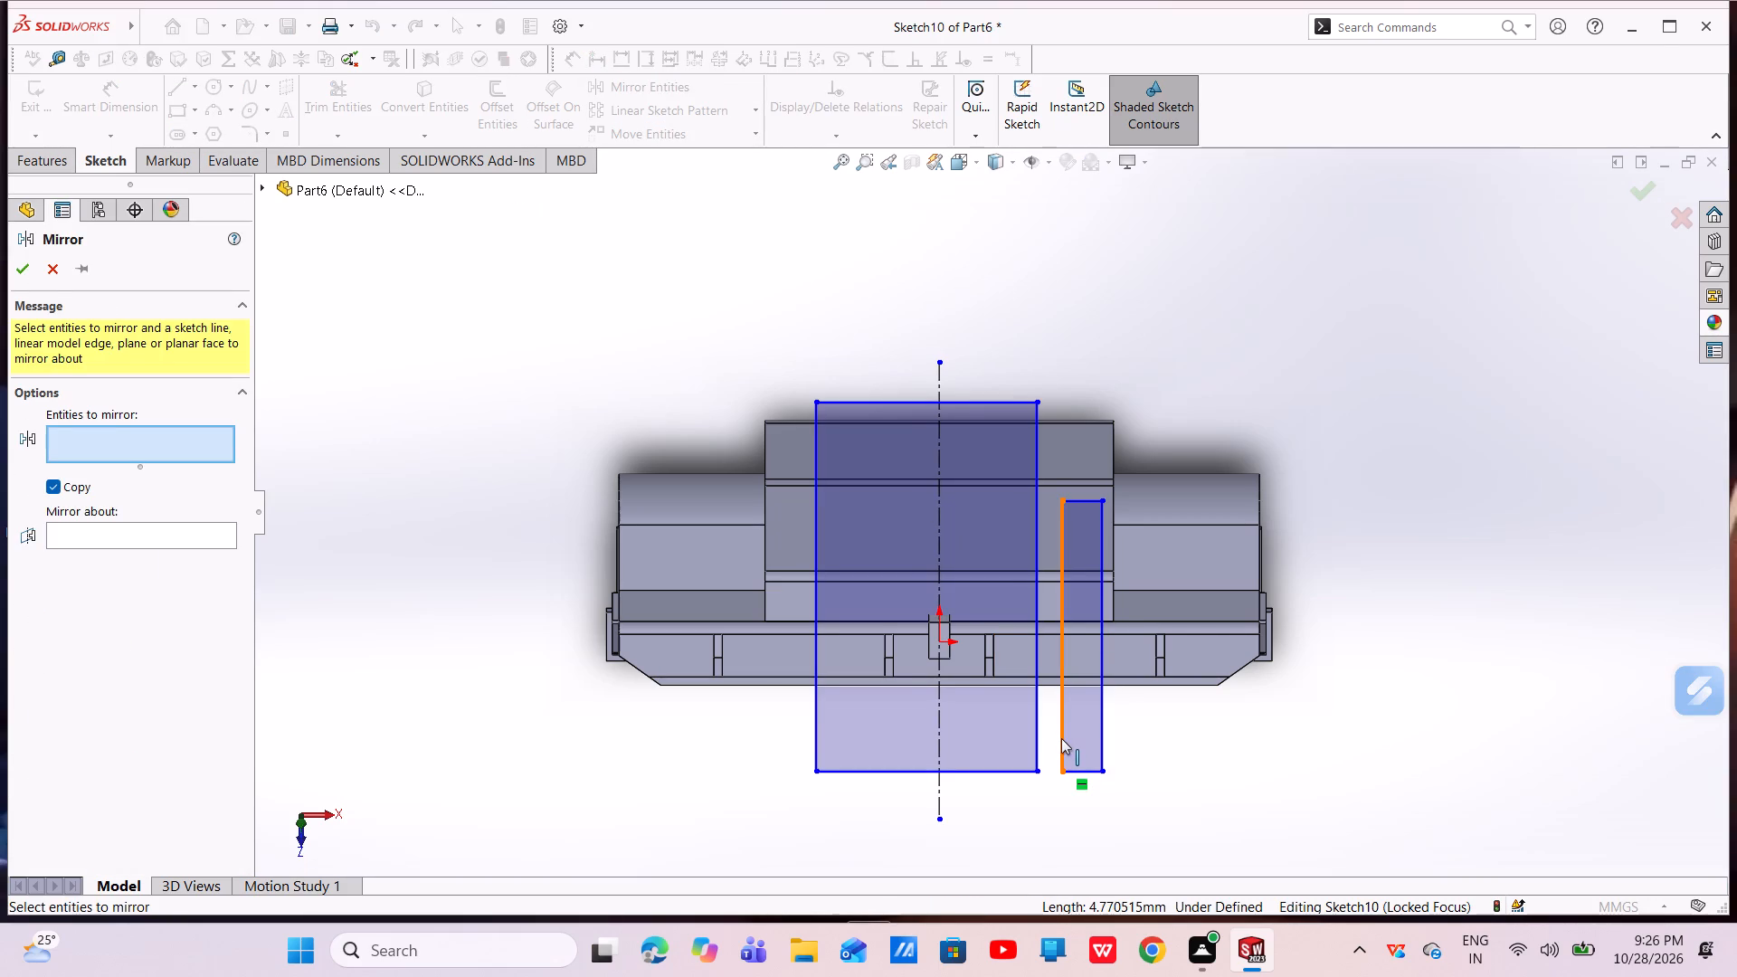
pyautogui.click(1061, 738)
pyautogui.click(1082, 770)
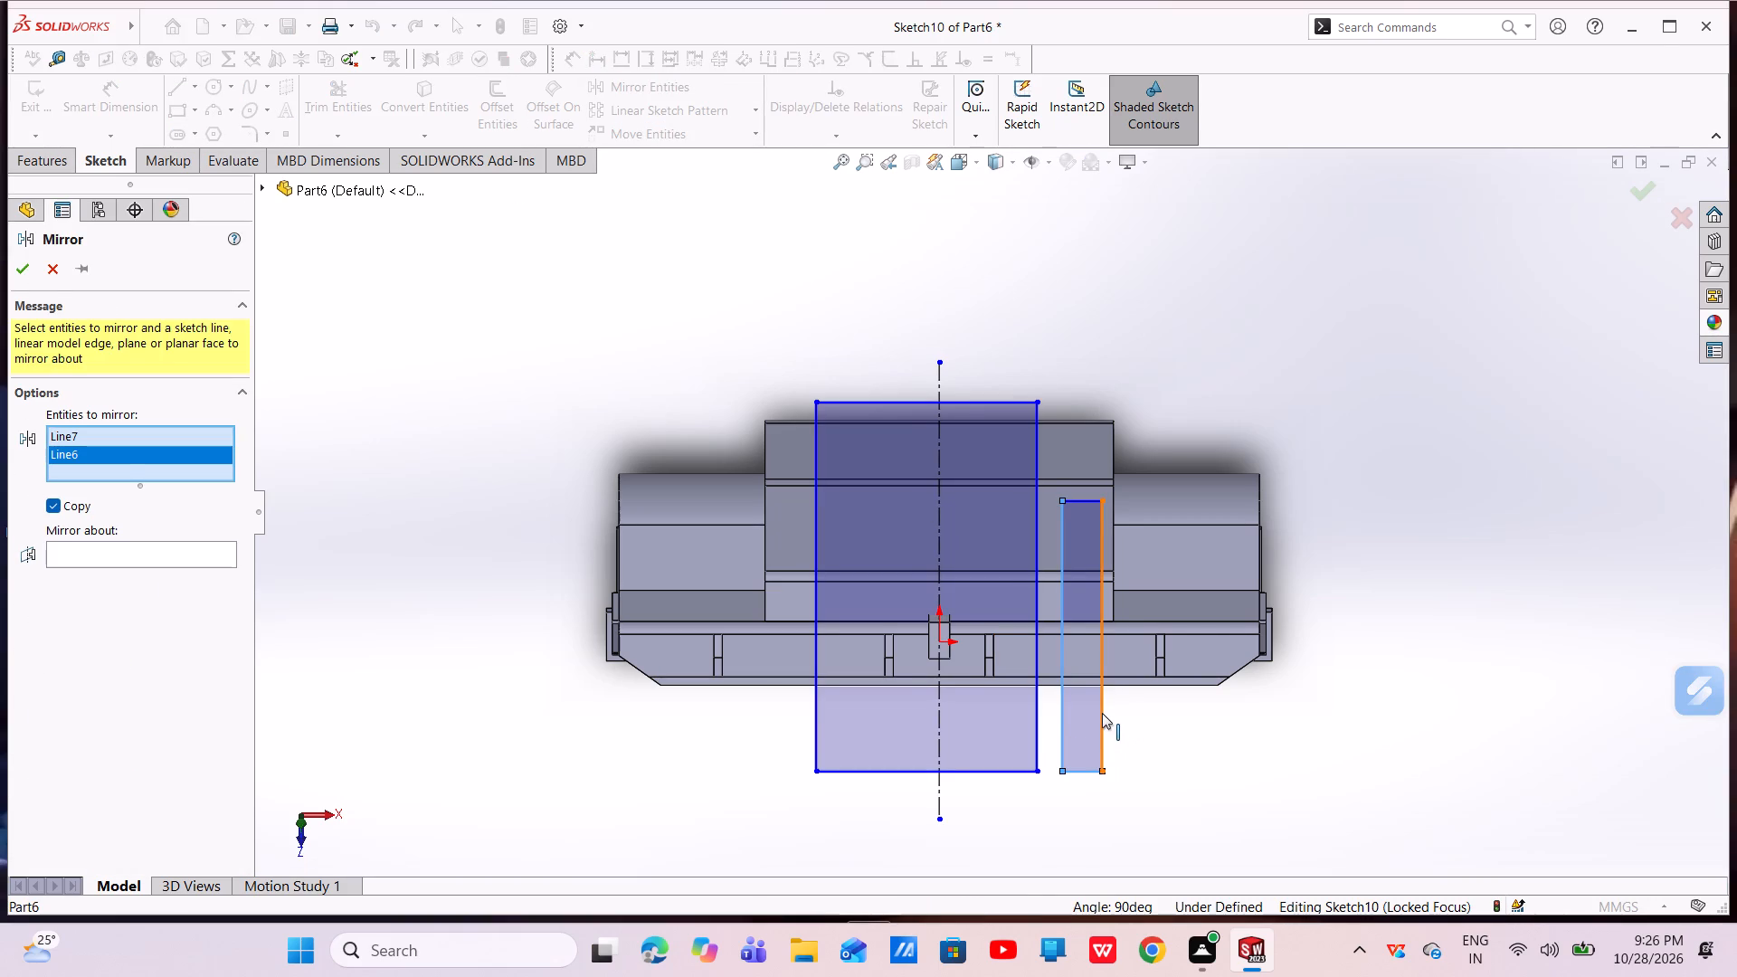
pyautogui.click(1102, 713)
pyautogui.click(1087, 503)
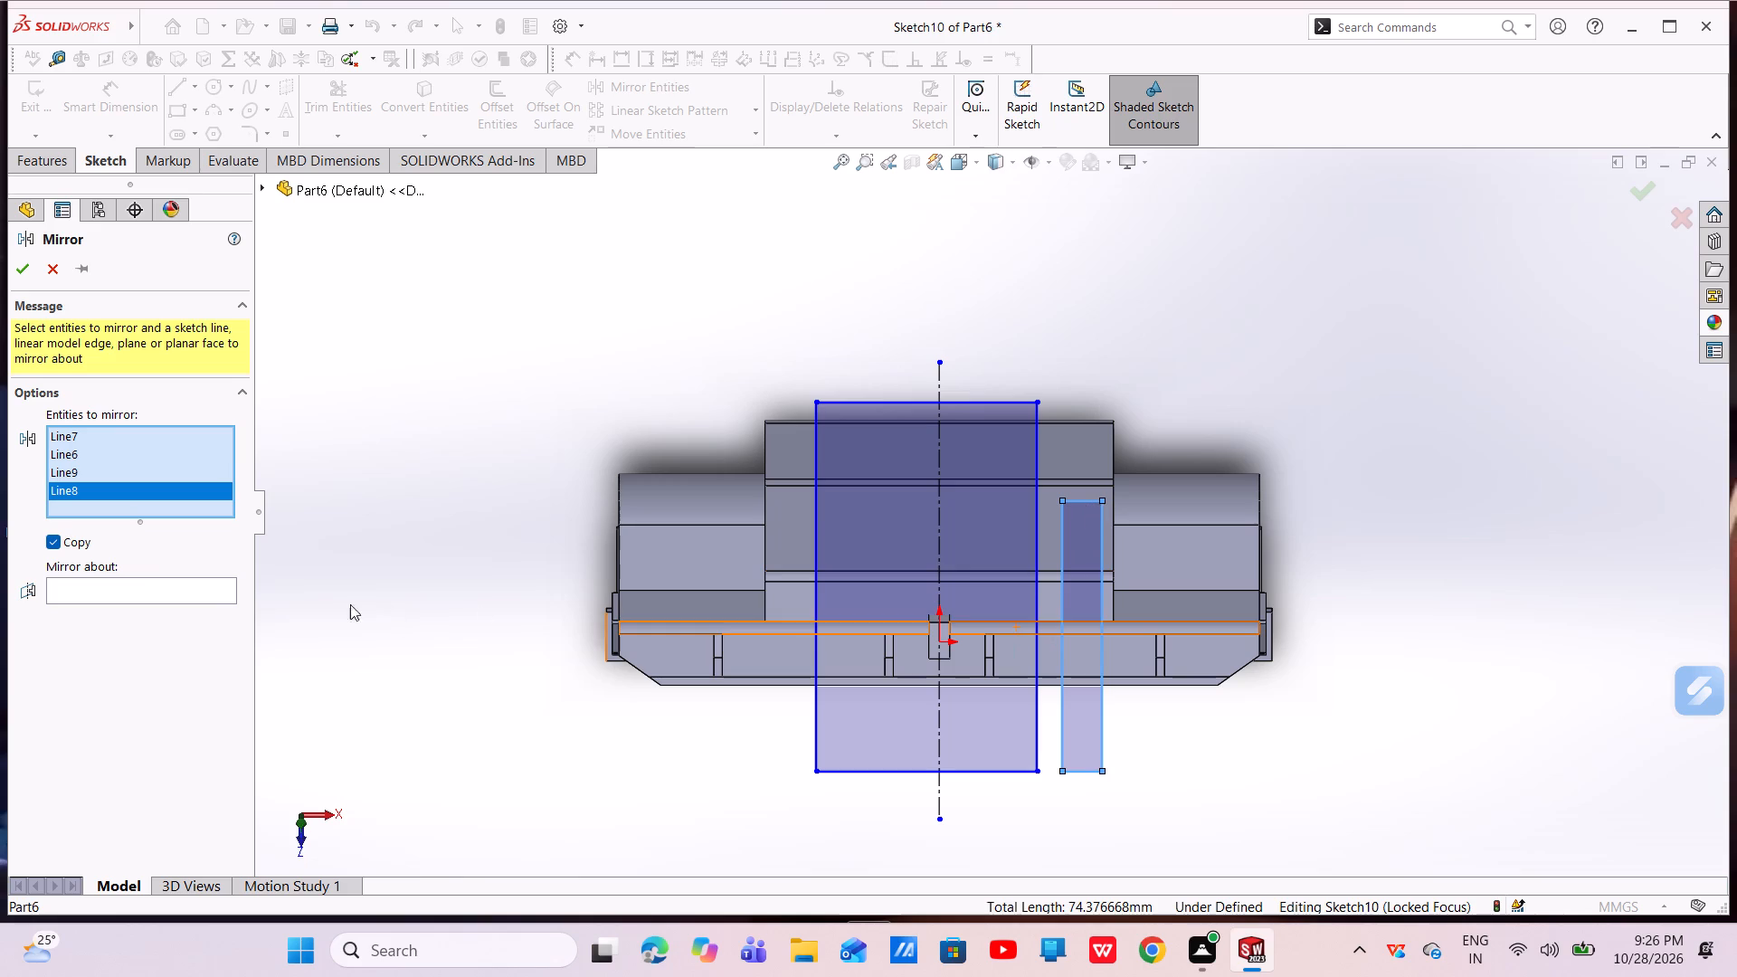
pyautogui.click(195, 589)
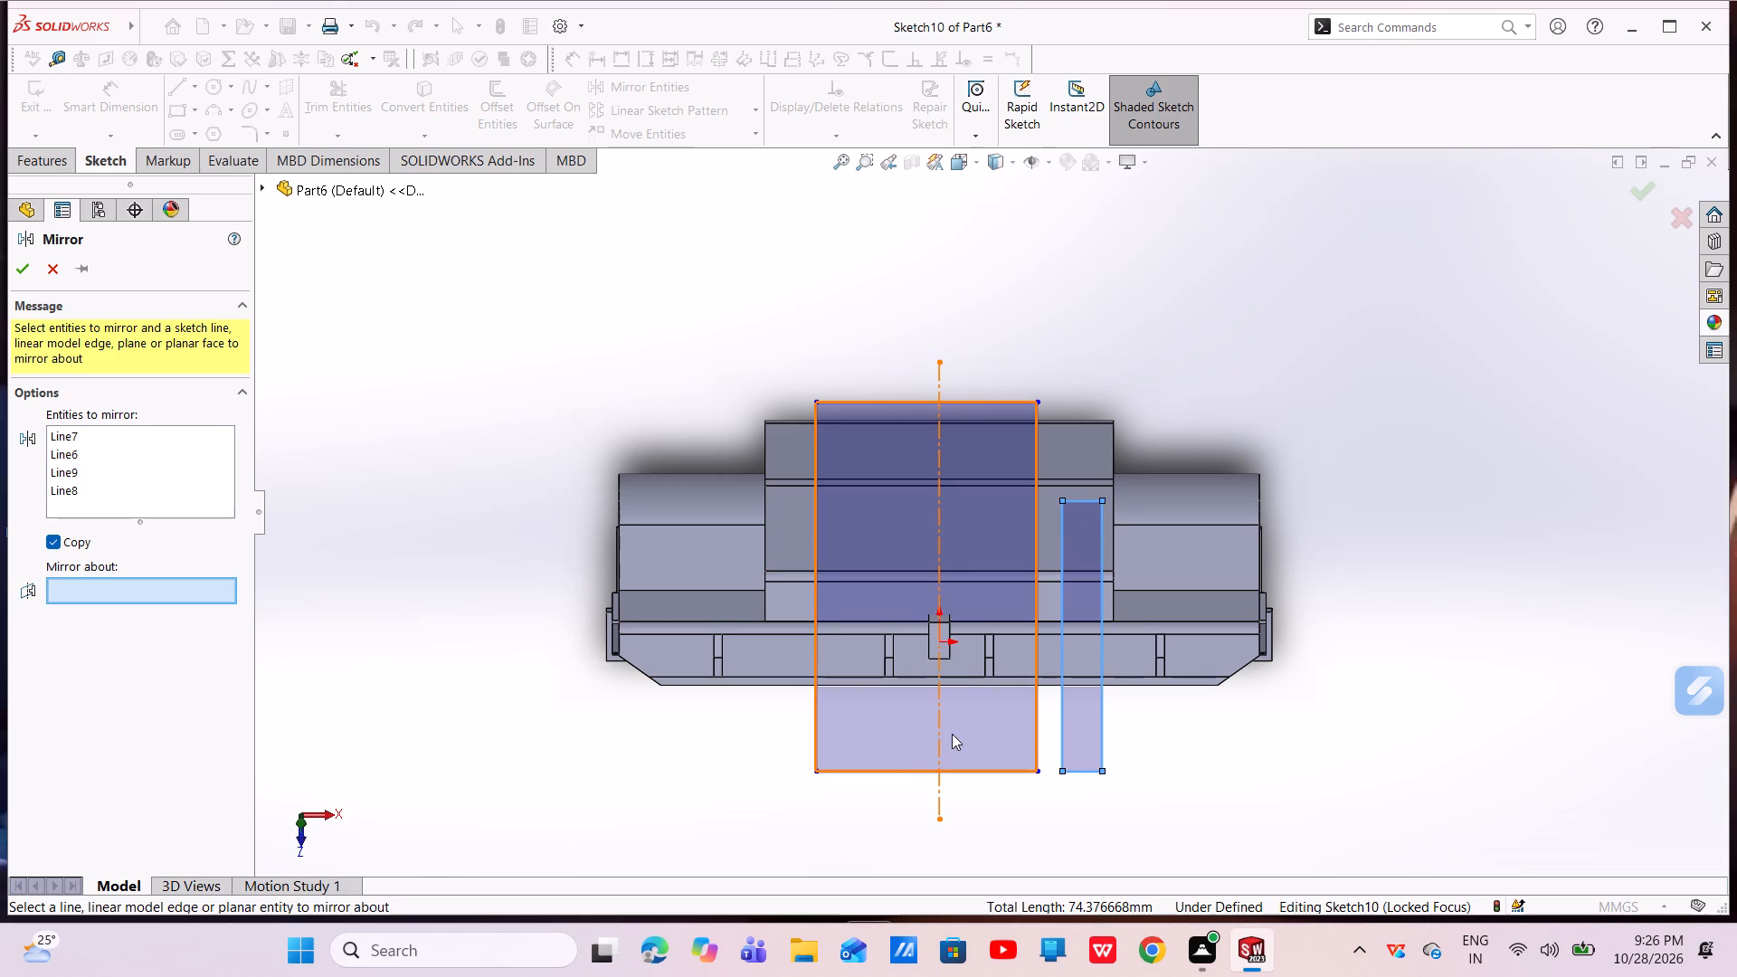
pyautogui.click(937, 742)
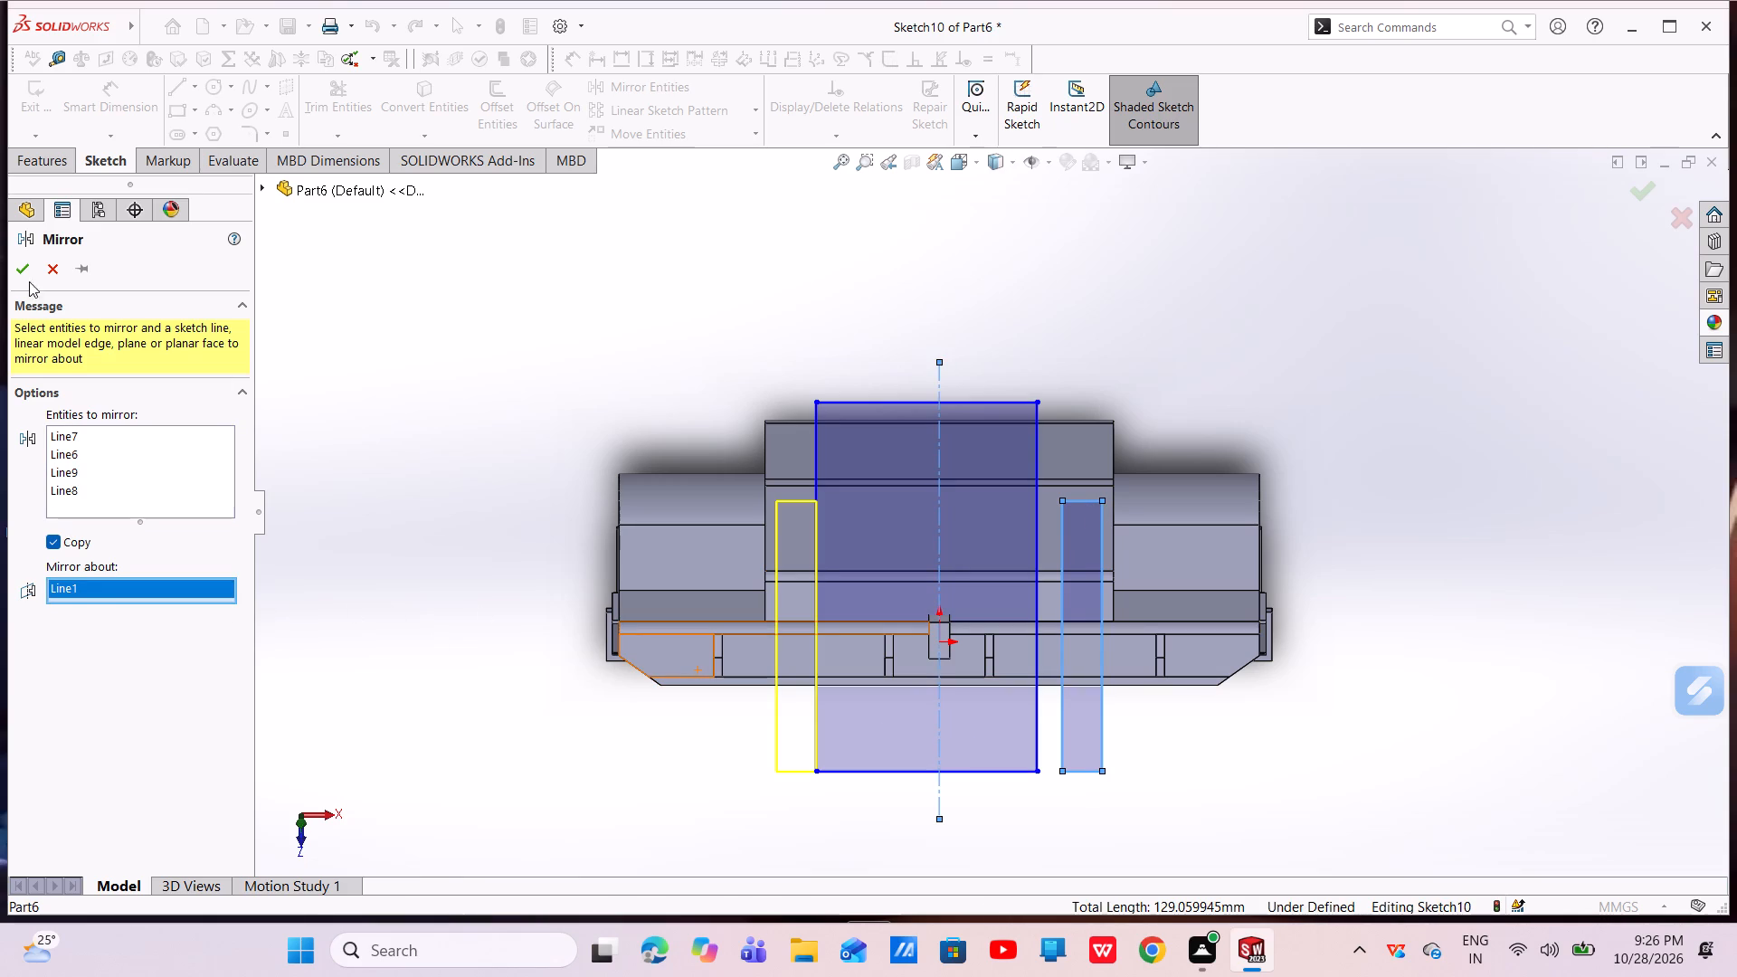
pyautogui.click(20, 272)
pyautogui.press('Escape')
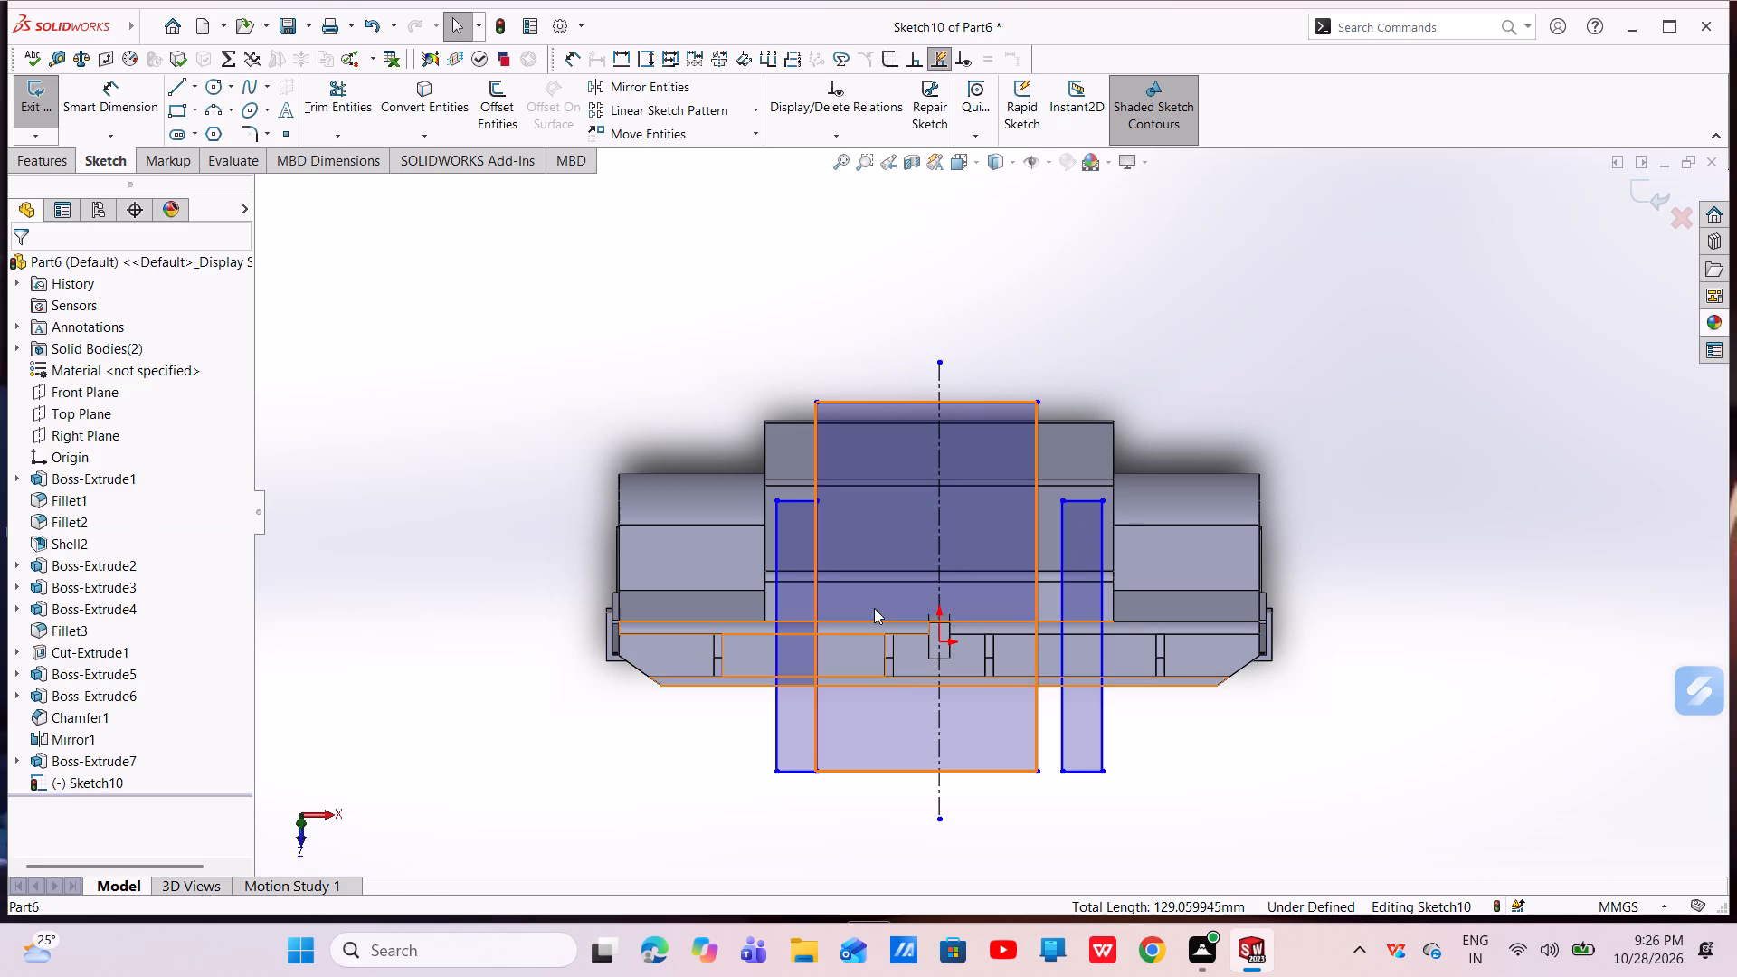
pyautogui.press('Escape')
# Move the central rectangle's left vertical side inward so the rectangle is about 24.2 mm wide.
pyautogui.moveTo(815, 459); pyautogui.dragTo(835, 461)
pyautogui.press('Escape')
pyautogui.press('Escape')
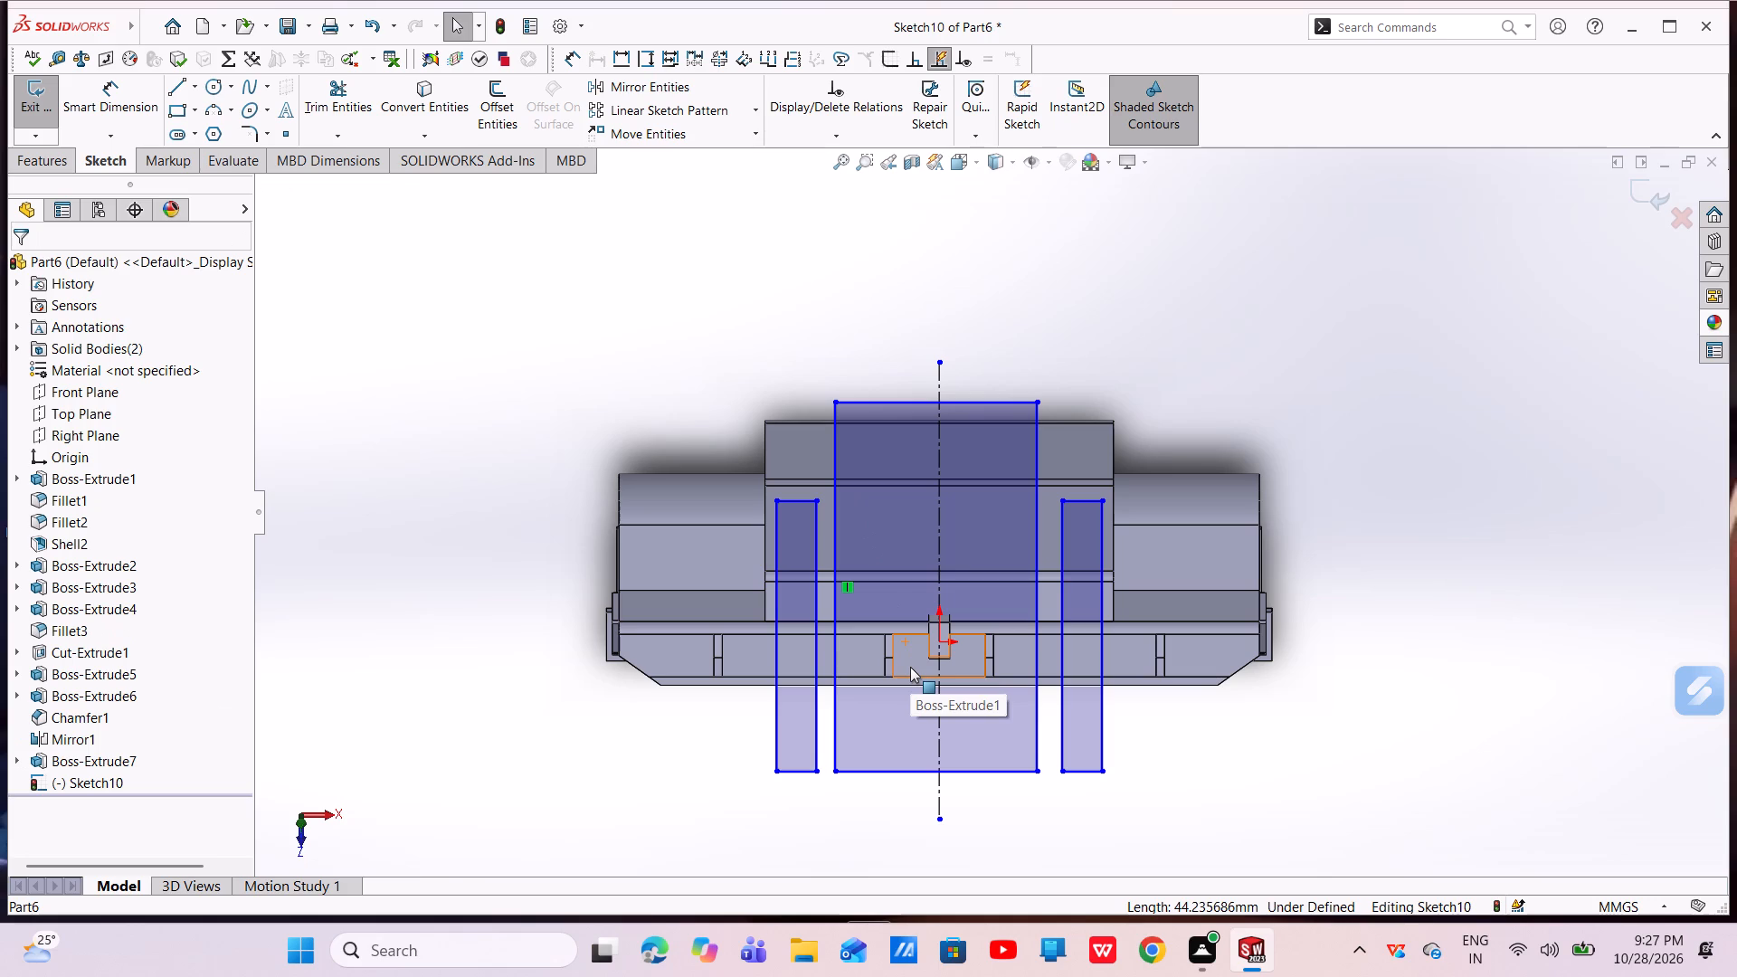
pyautogui.press('Escape')
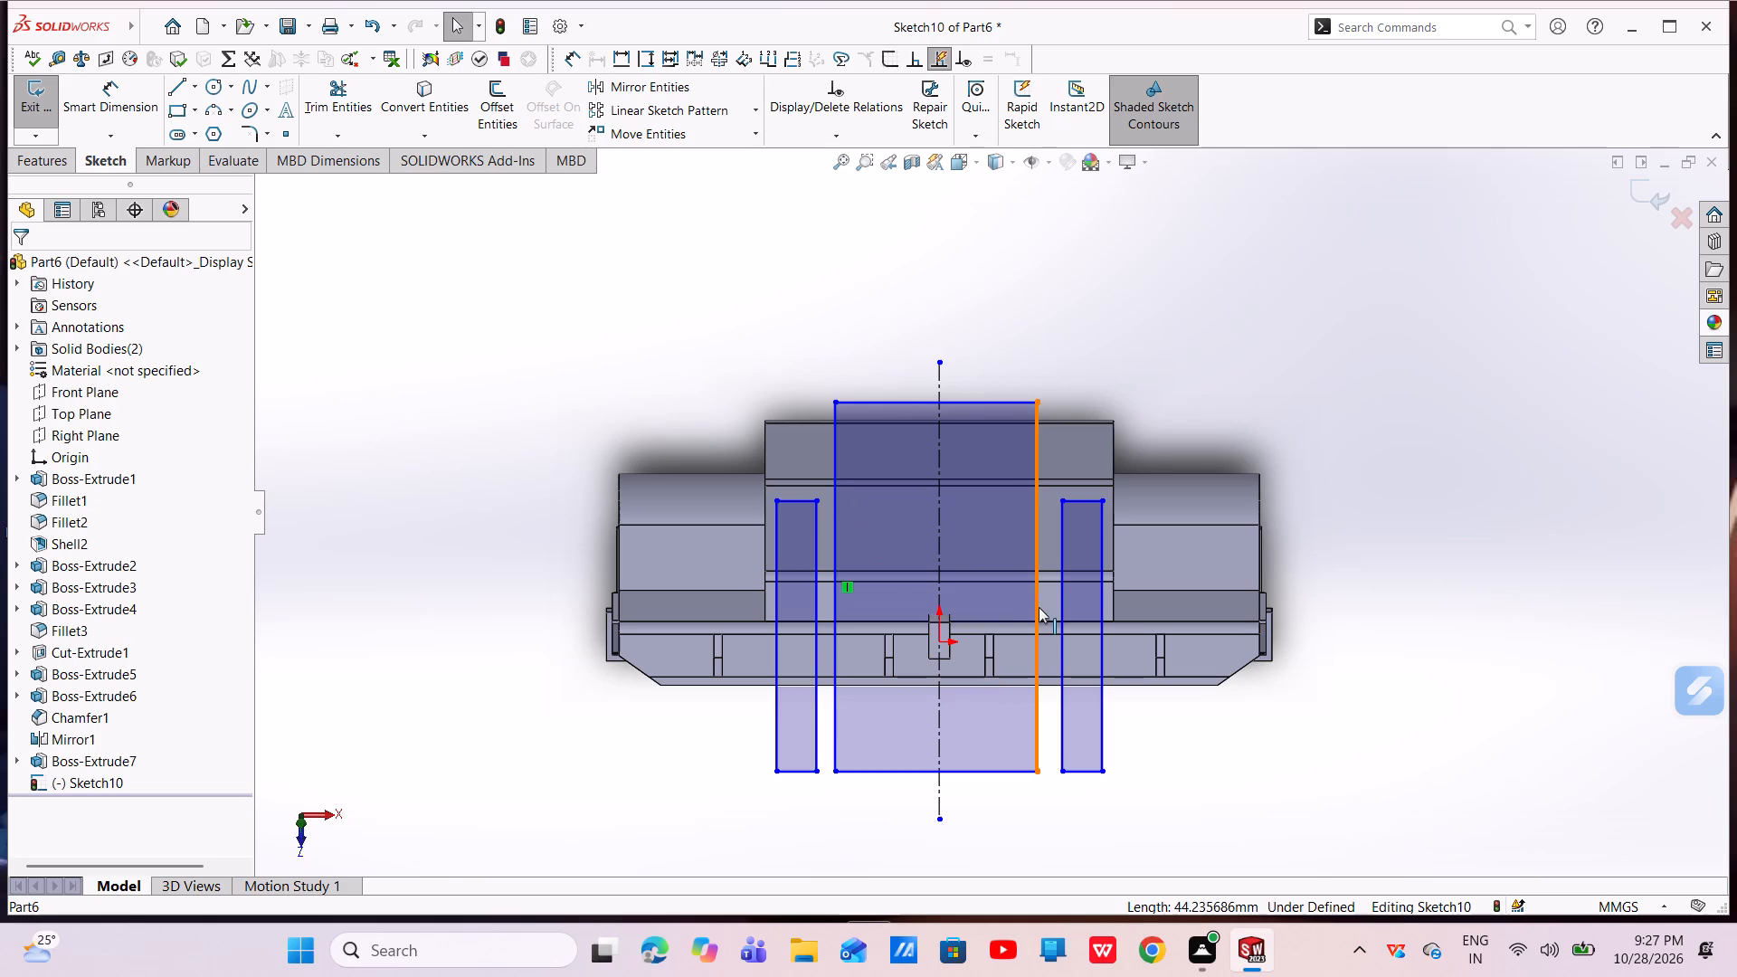
# Apply an equal relation to the central rectangle's two vertical sides.
pyautogui.click(1039, 607)
pyautogui.keyDown('ctrl'); pyautogui.click(835, 604); pyautogui.keyUp('ctrl')
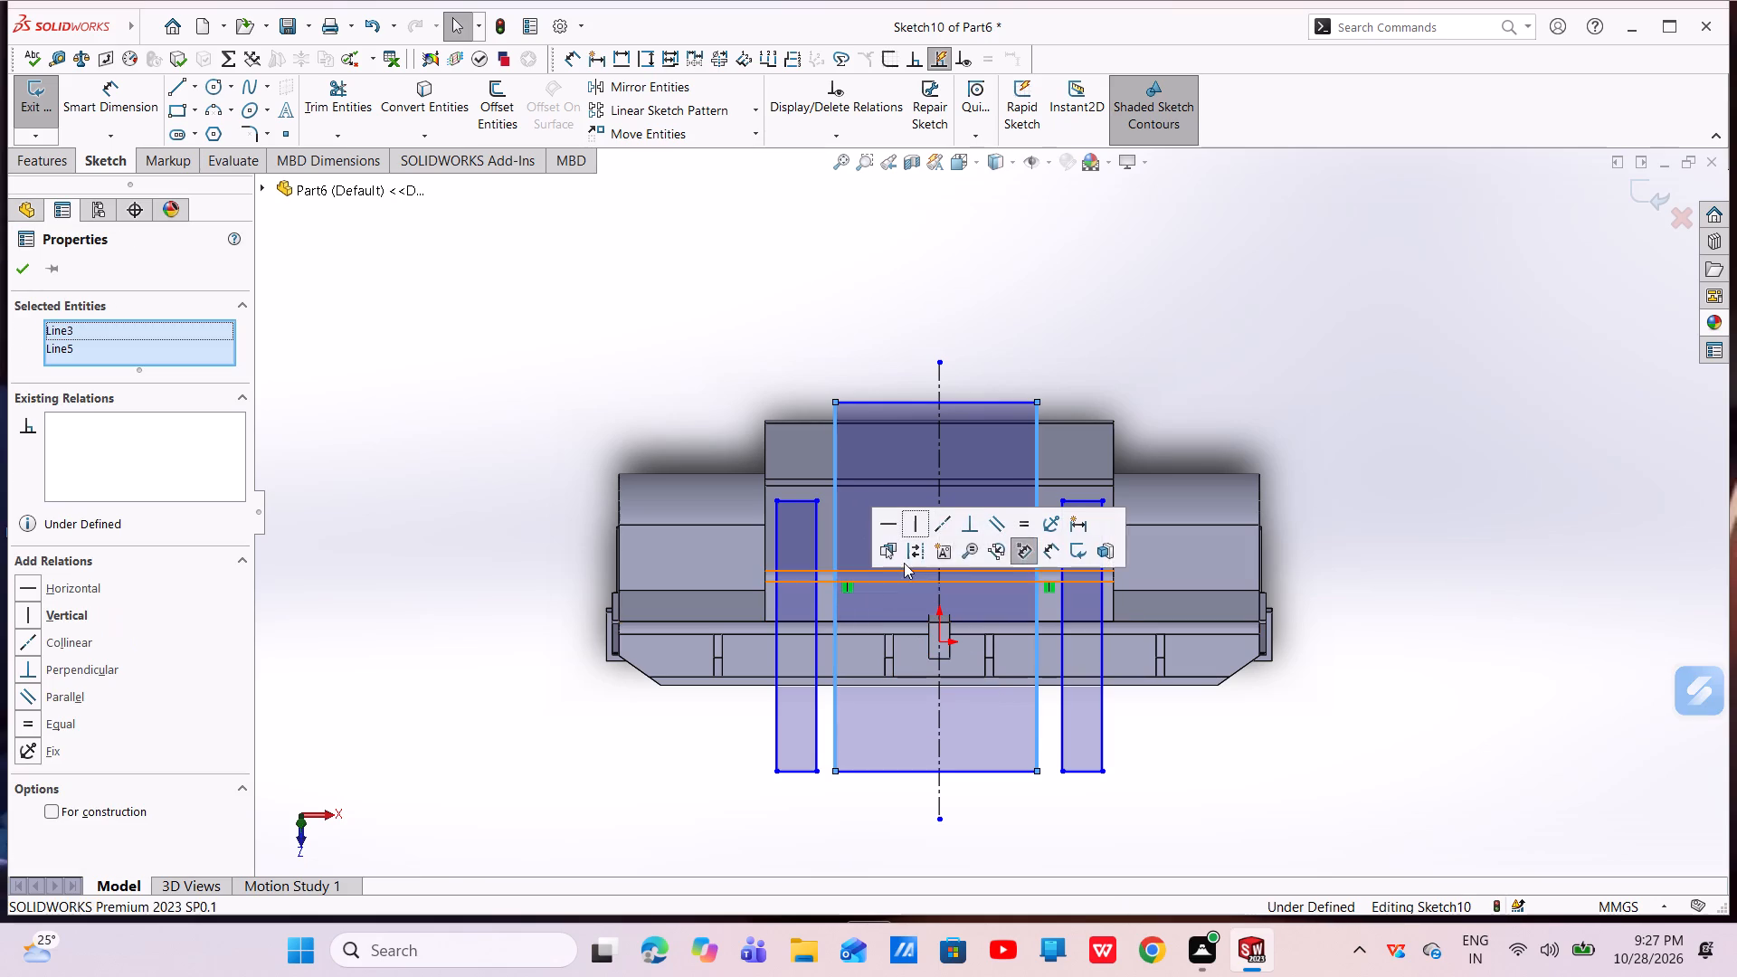
pyautogui.click(1017, 526)
pyautogui.press('Escape')
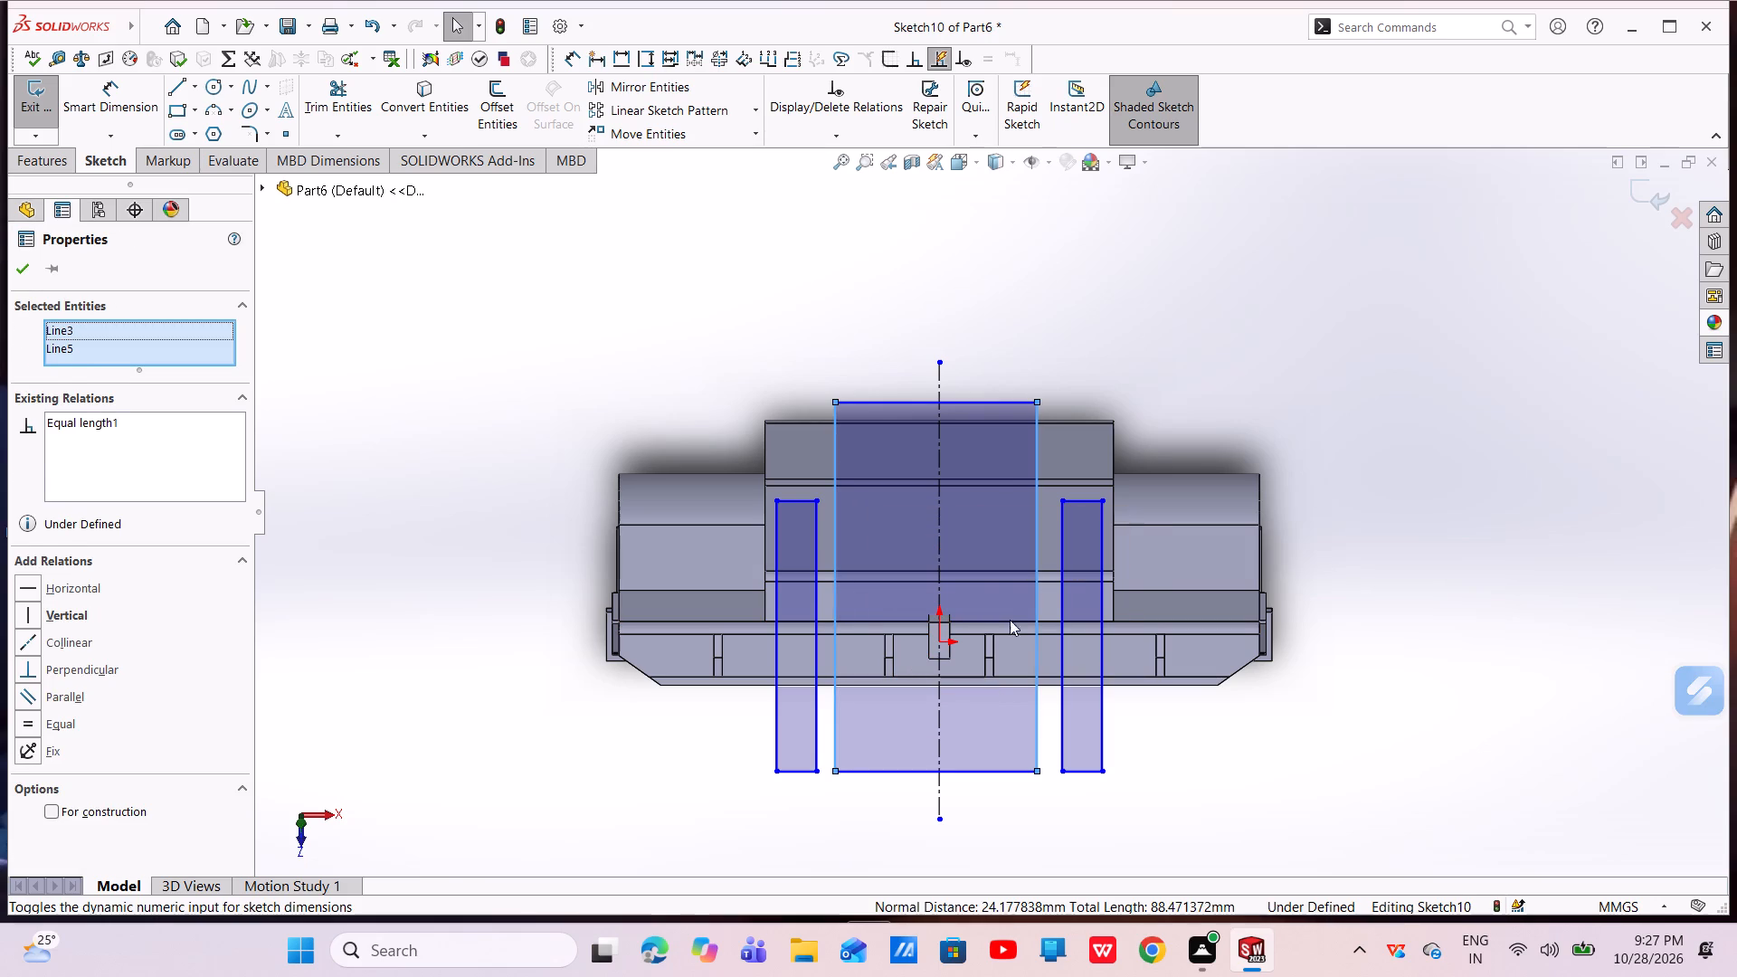
pyautogui.press('Escape')
# Dimension the distance between the outer vertical sides of the two narrow rectangles as 37.5 mm.
pyautogui.click(150, 86)
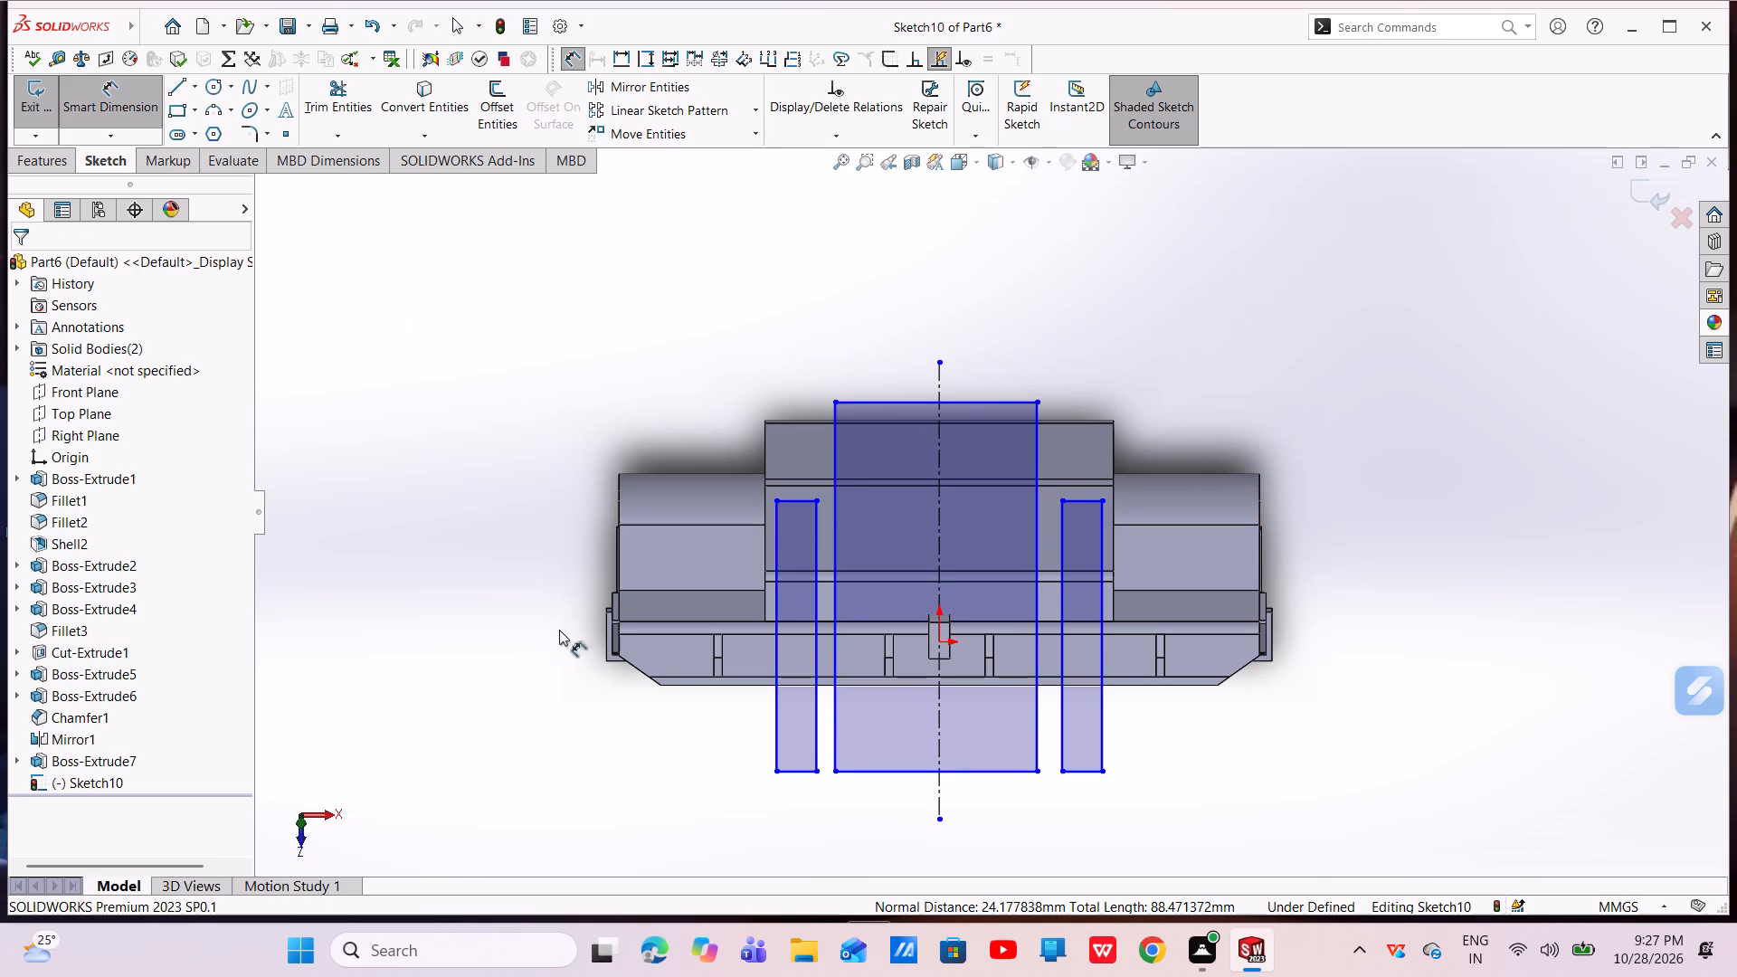
pyautogui.click(775, 734)
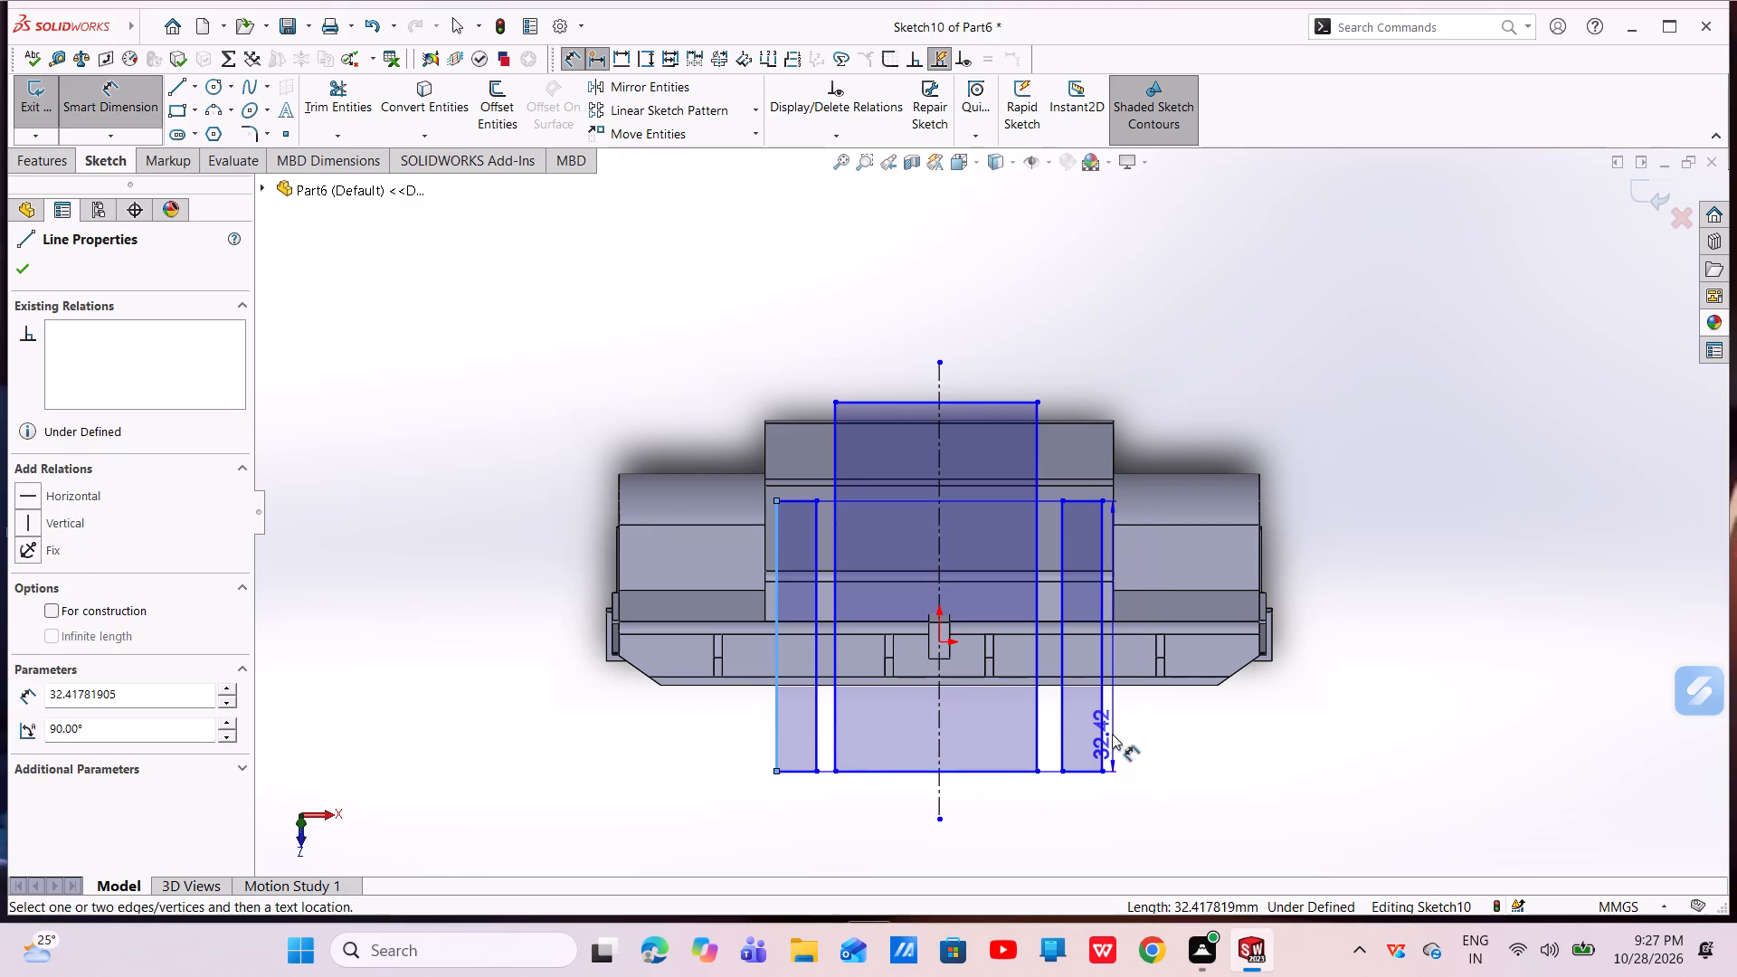
pyautogui.click(1106, 725)
pyautogui.click(1020, 838)
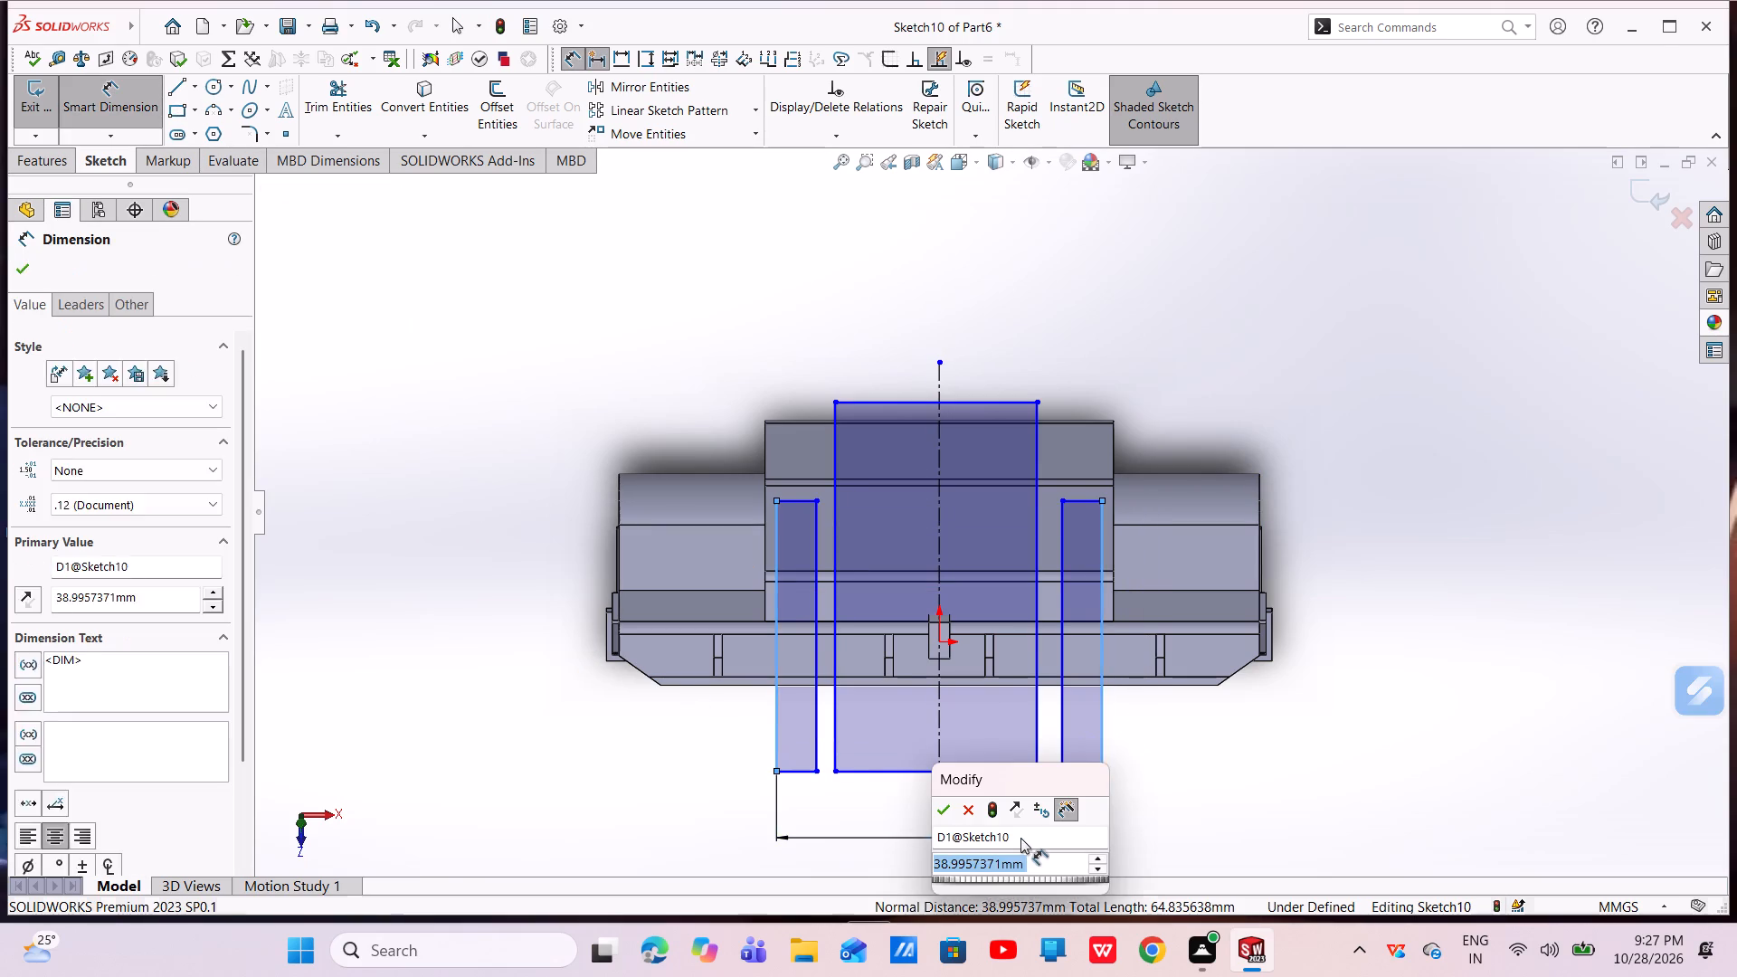
pyautogui.press('BackSpace')
pyautogui.write('37.5')
pyautogui.press('Return')
pyautogui.press('Escape')
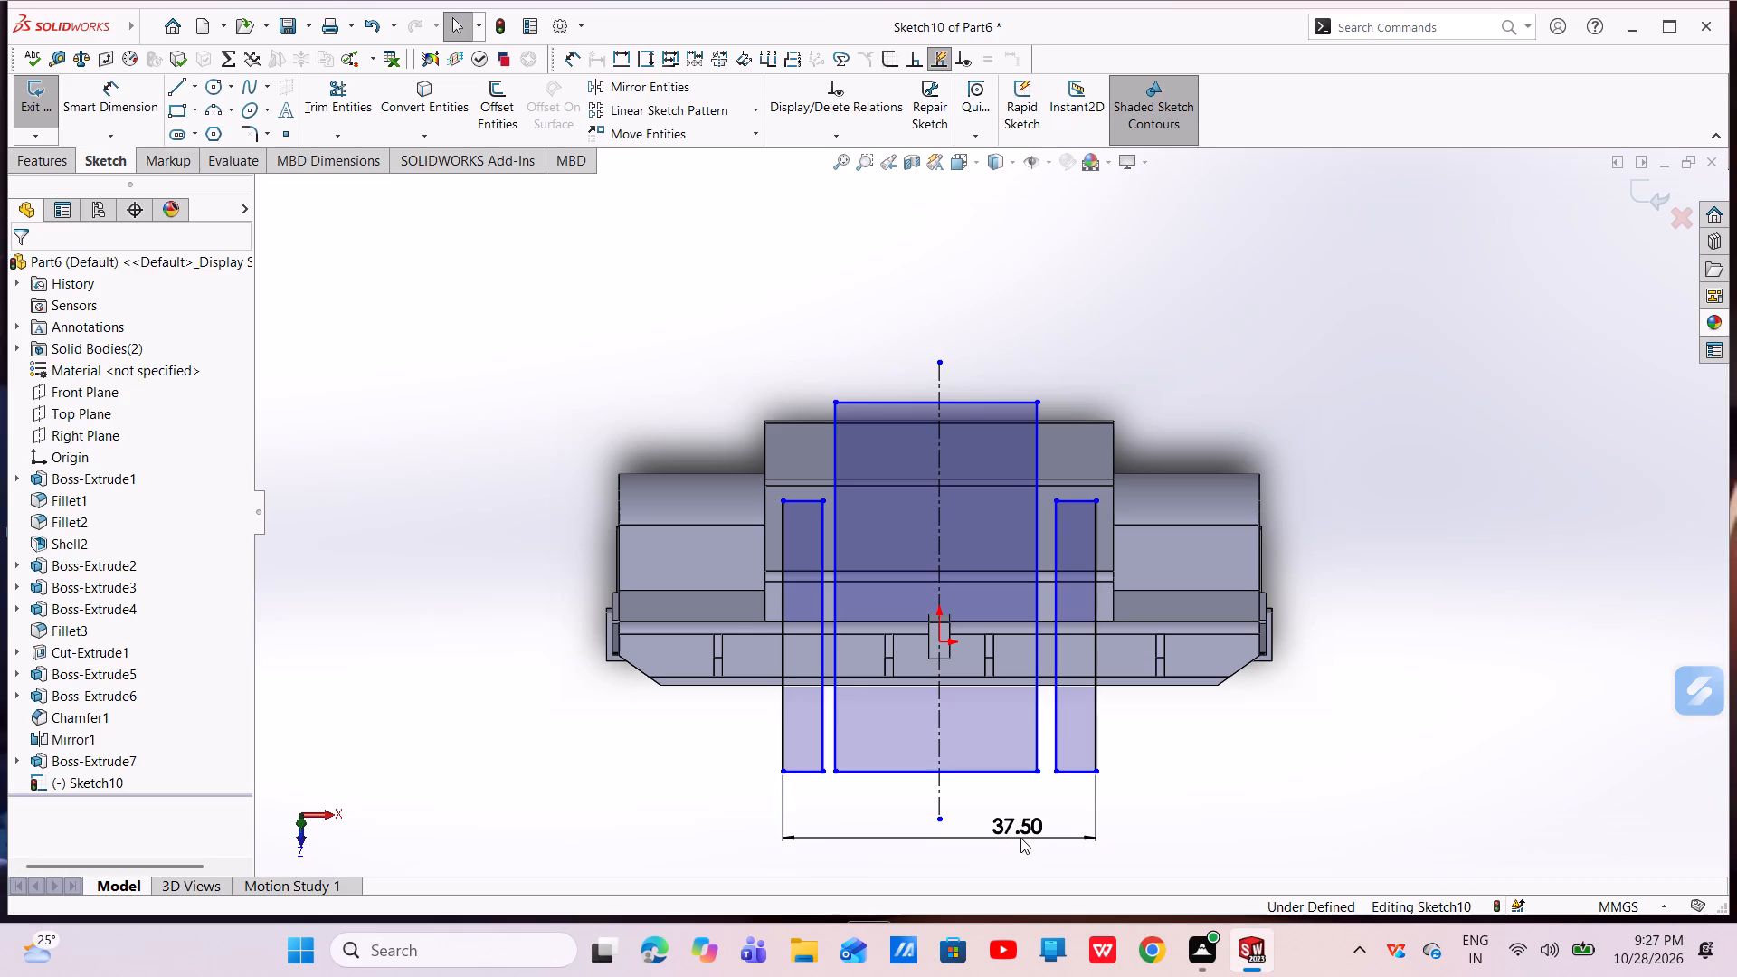
# Dimension the distance between the inner vertical sides of the two narrow rectangles as 30.1 mm.
pyautogui.click(91, 95)
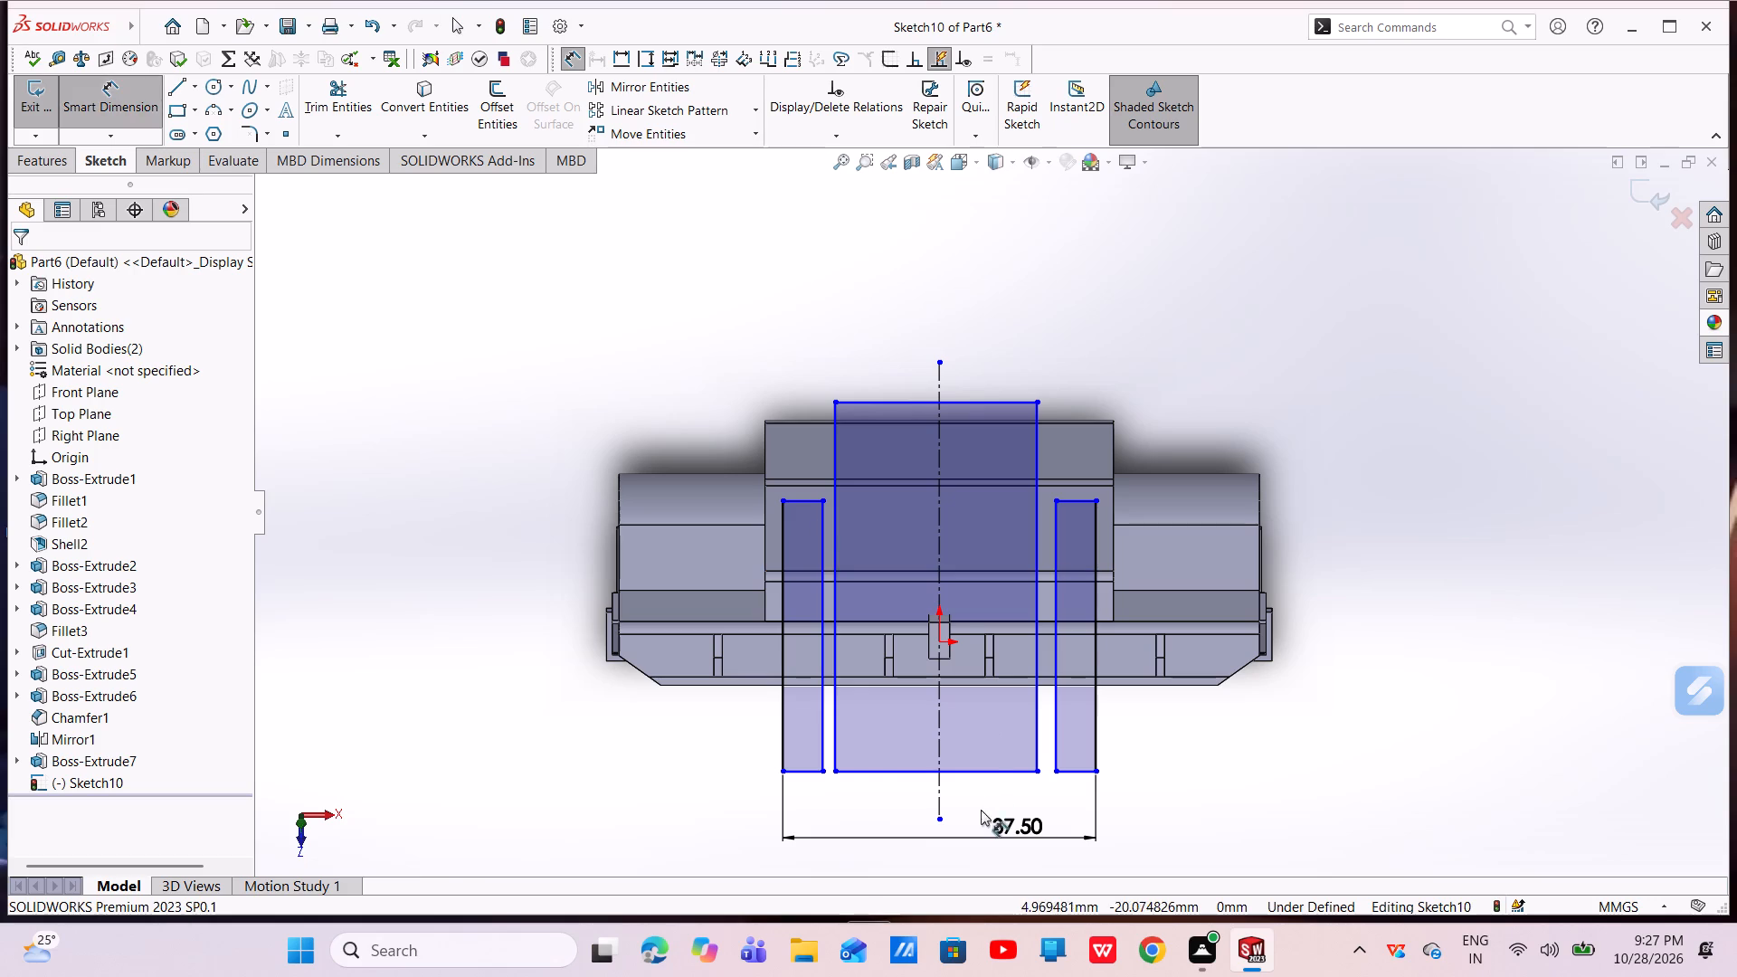
pyautogui.click(820, 755)
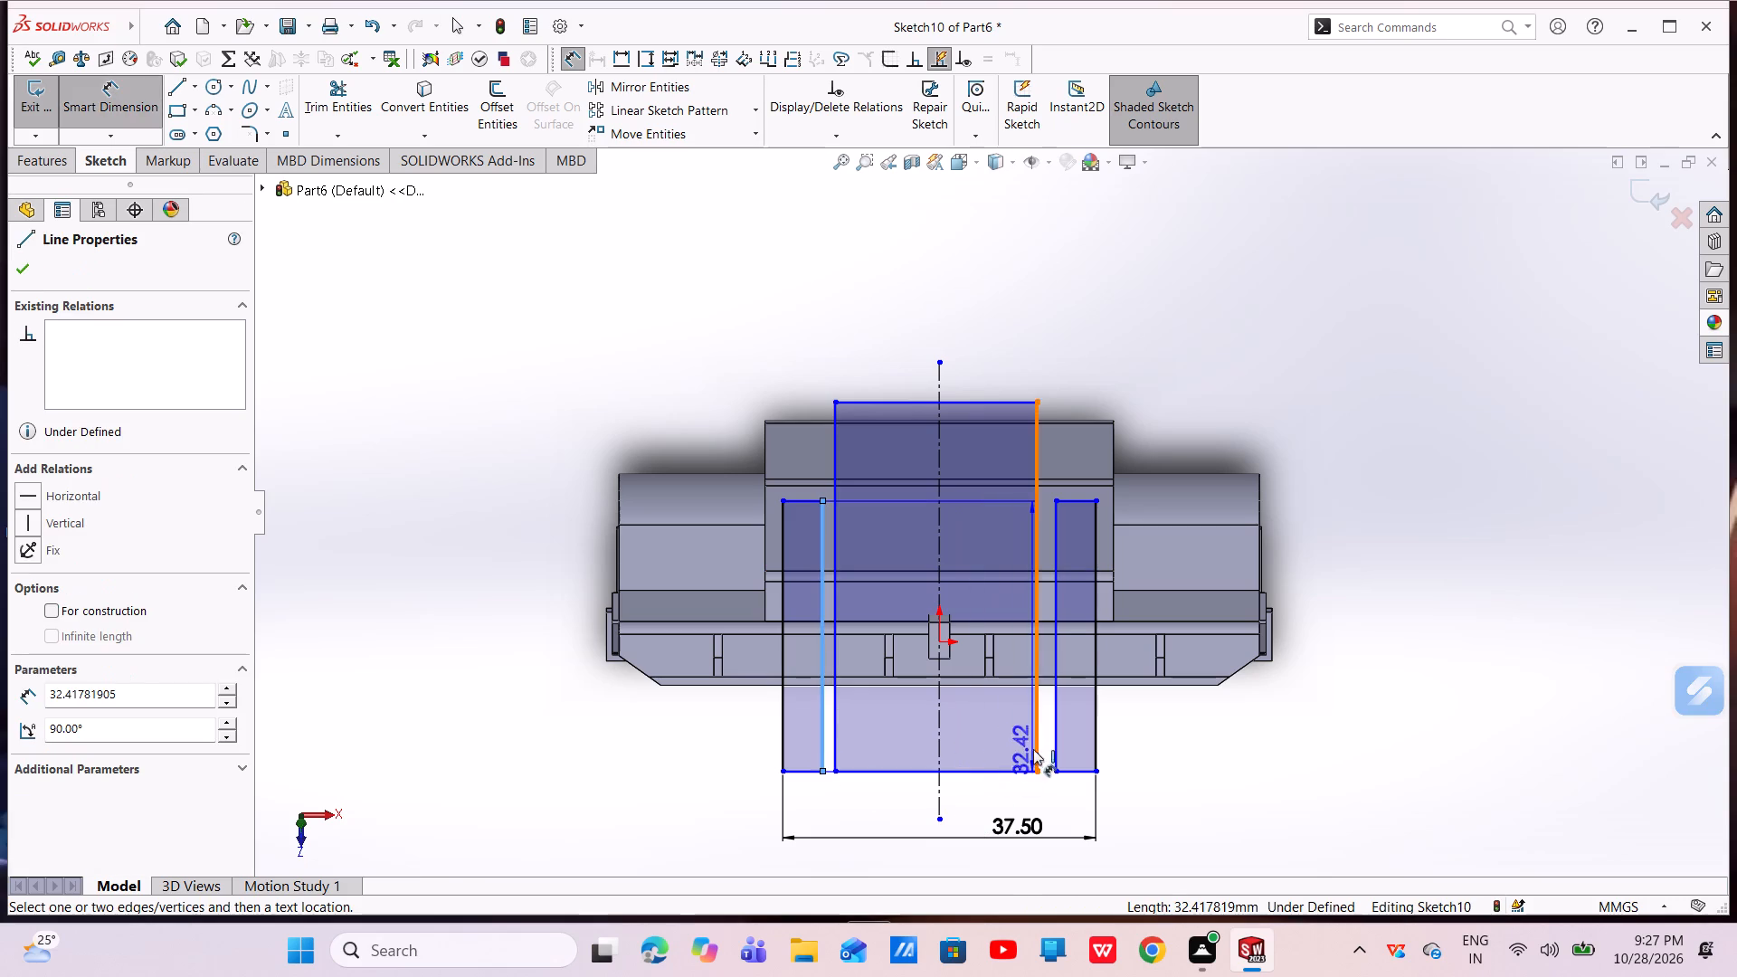
pyautogui.click(1058, 754)
pyautogui.click(962, 805)
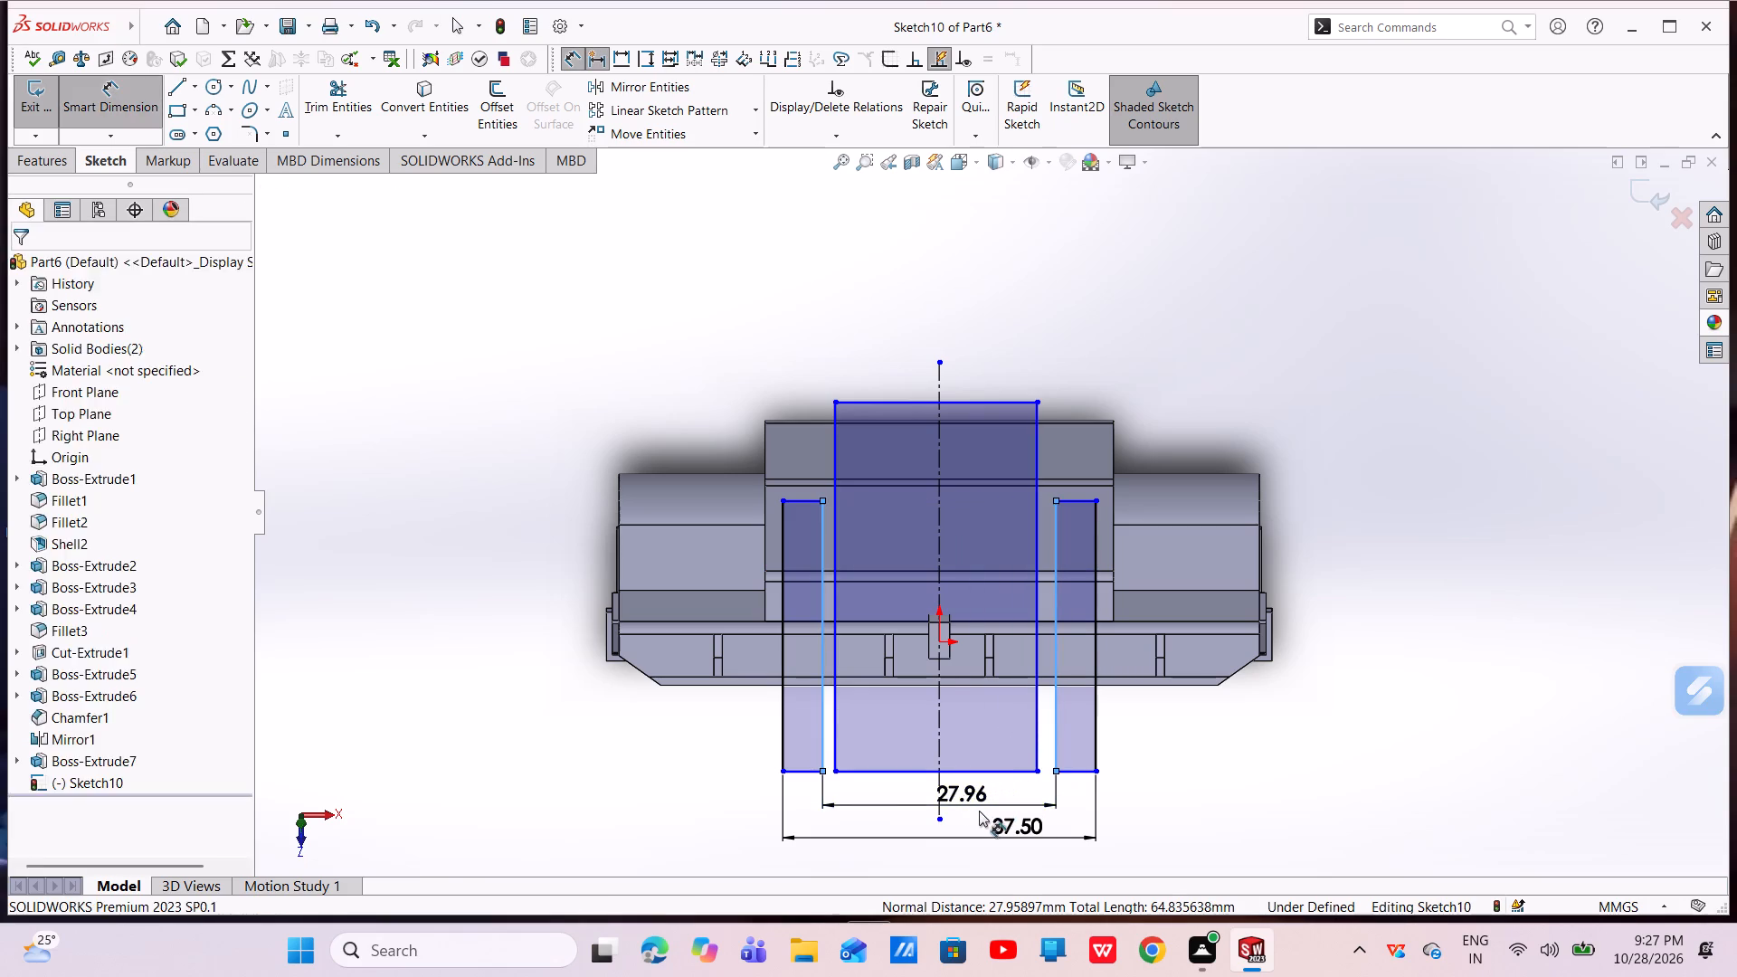
pyautogui.press('BackSpace')
pyautogui.press('3')
pyautogui.write('0.1')
pyautogui.press('Return')
pyautogui.press('Escape')
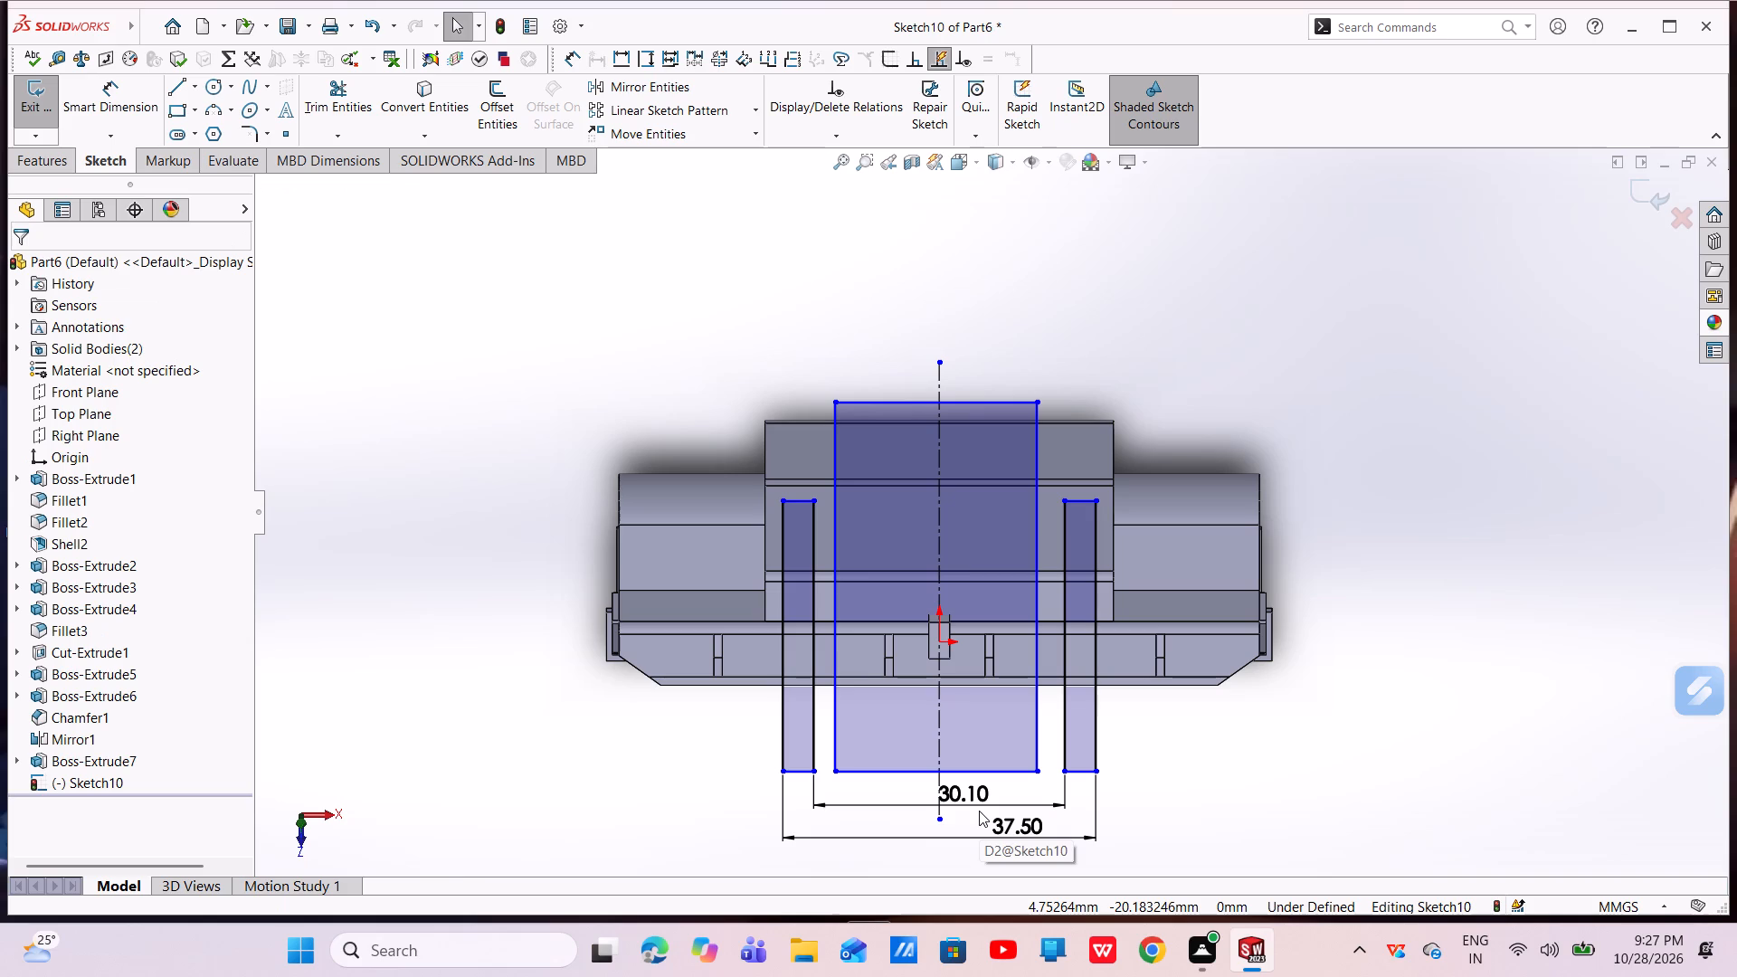
# Dimension the central rectangle's width as 26.5 mm along its bottom edge.
pyautogui.click(62, 104)
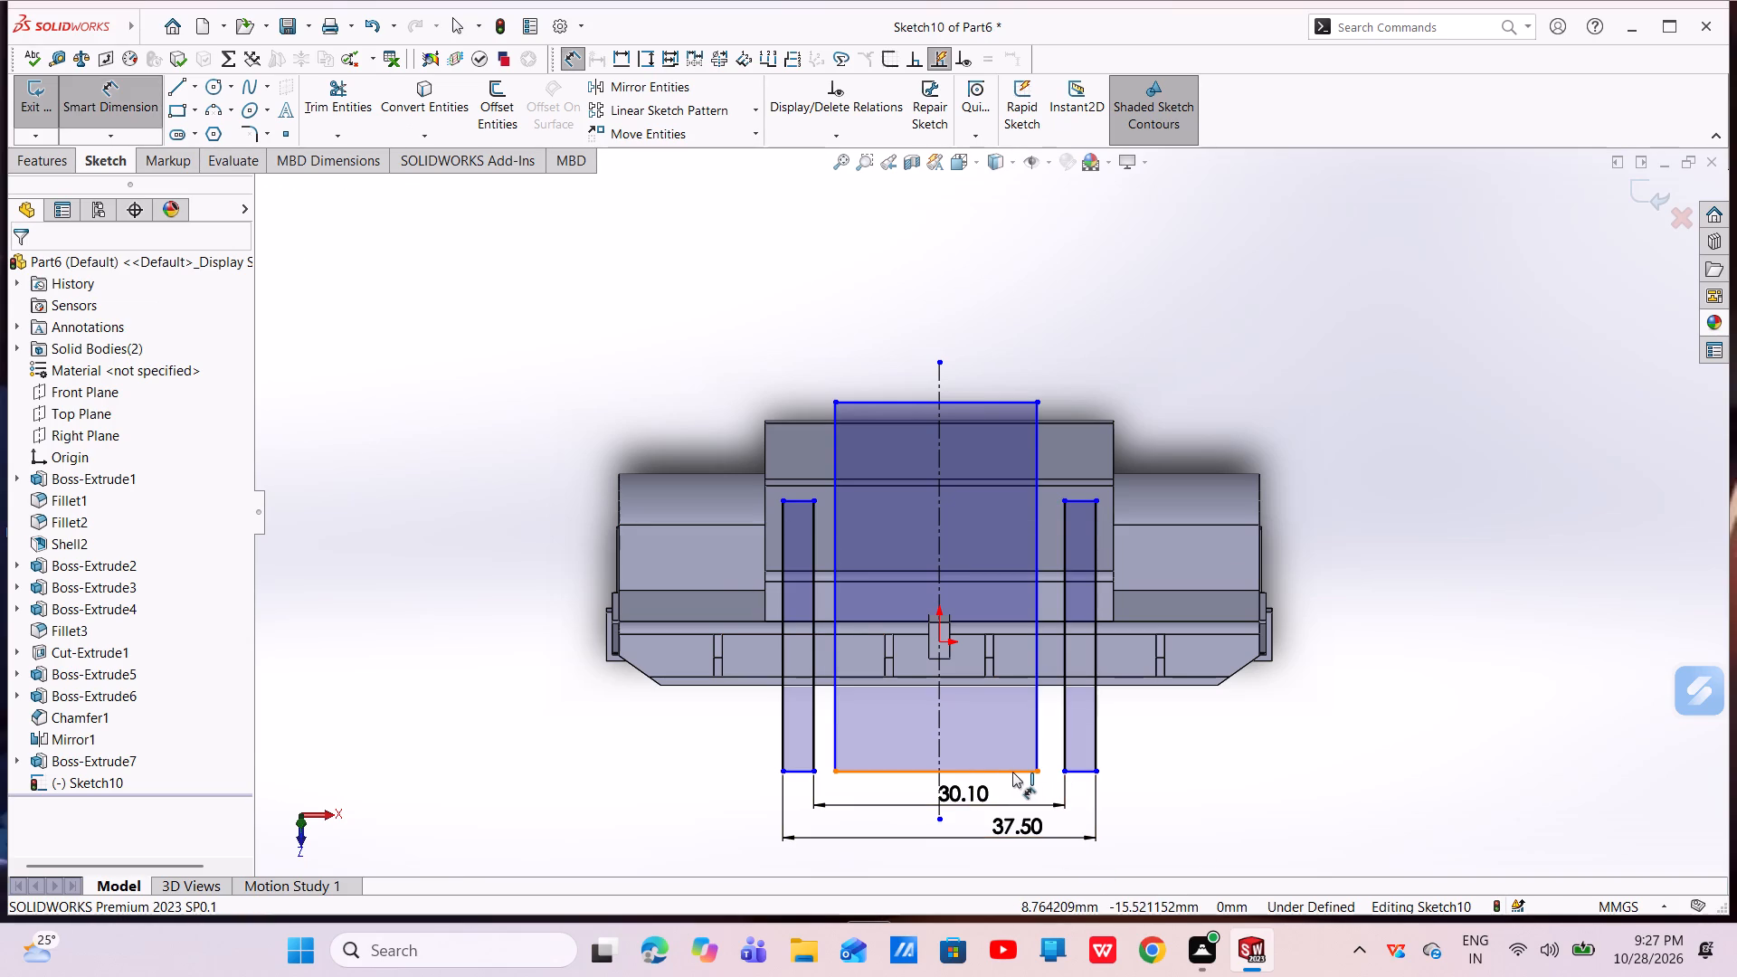
pyautogui.click(1012, 772)
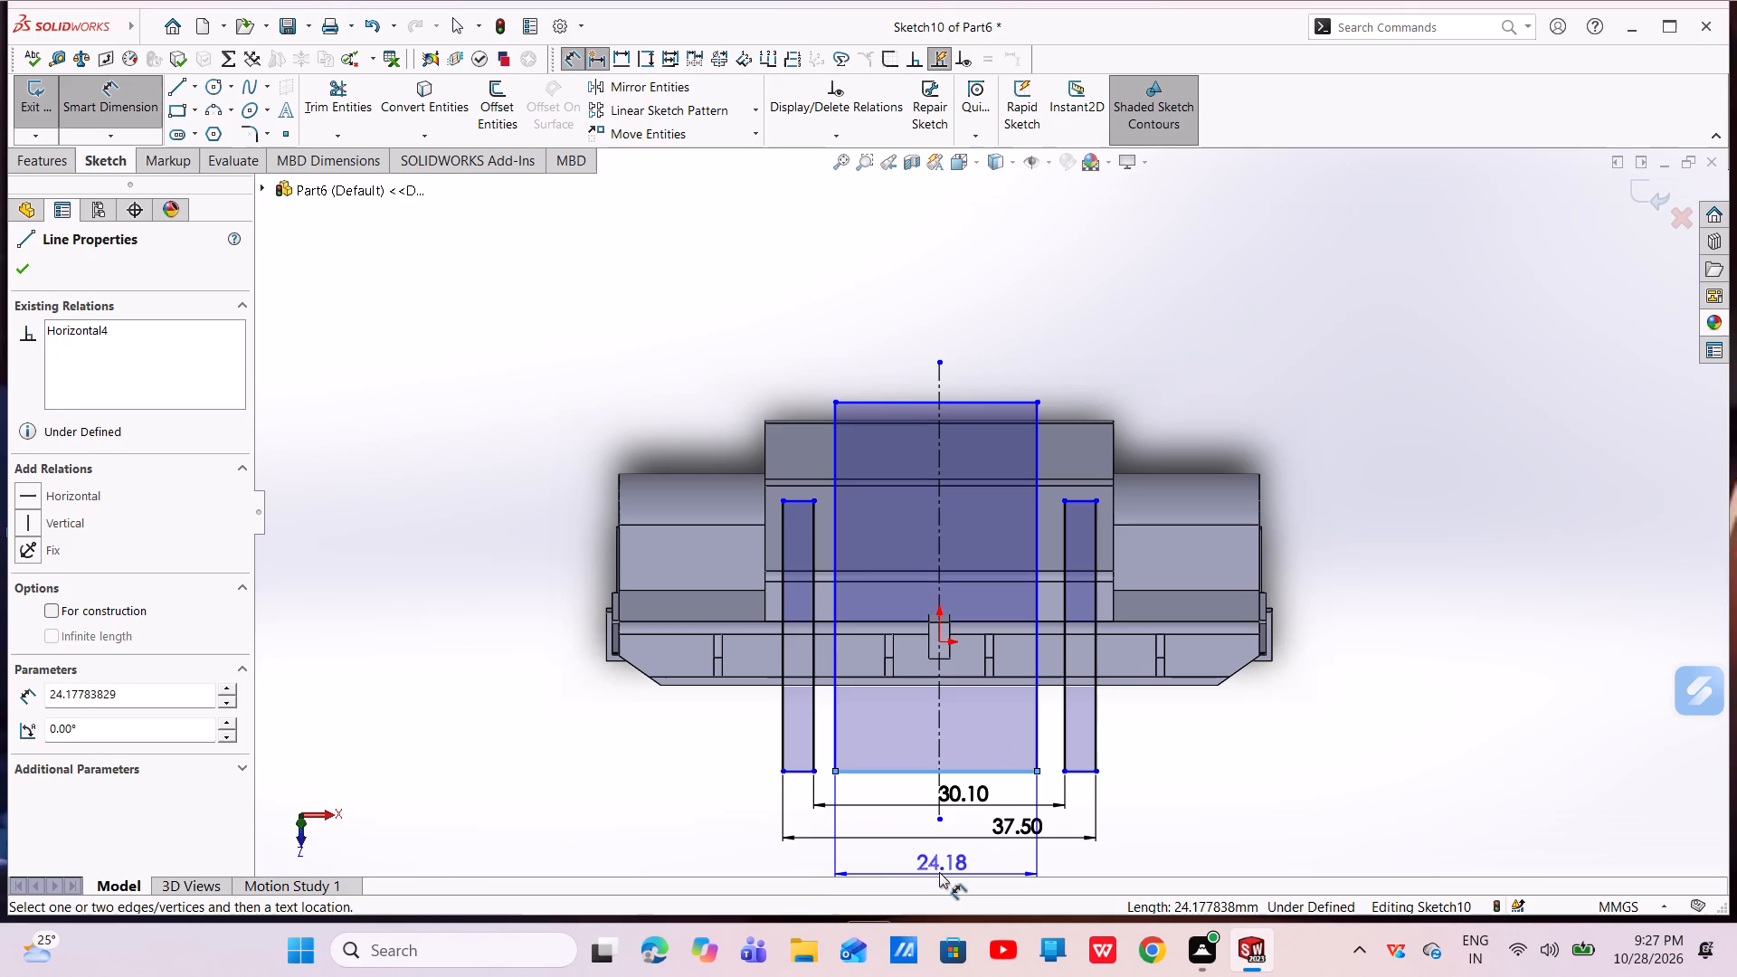
pyautogui.click(939, 871)
pyautogui.press('BackSpace')
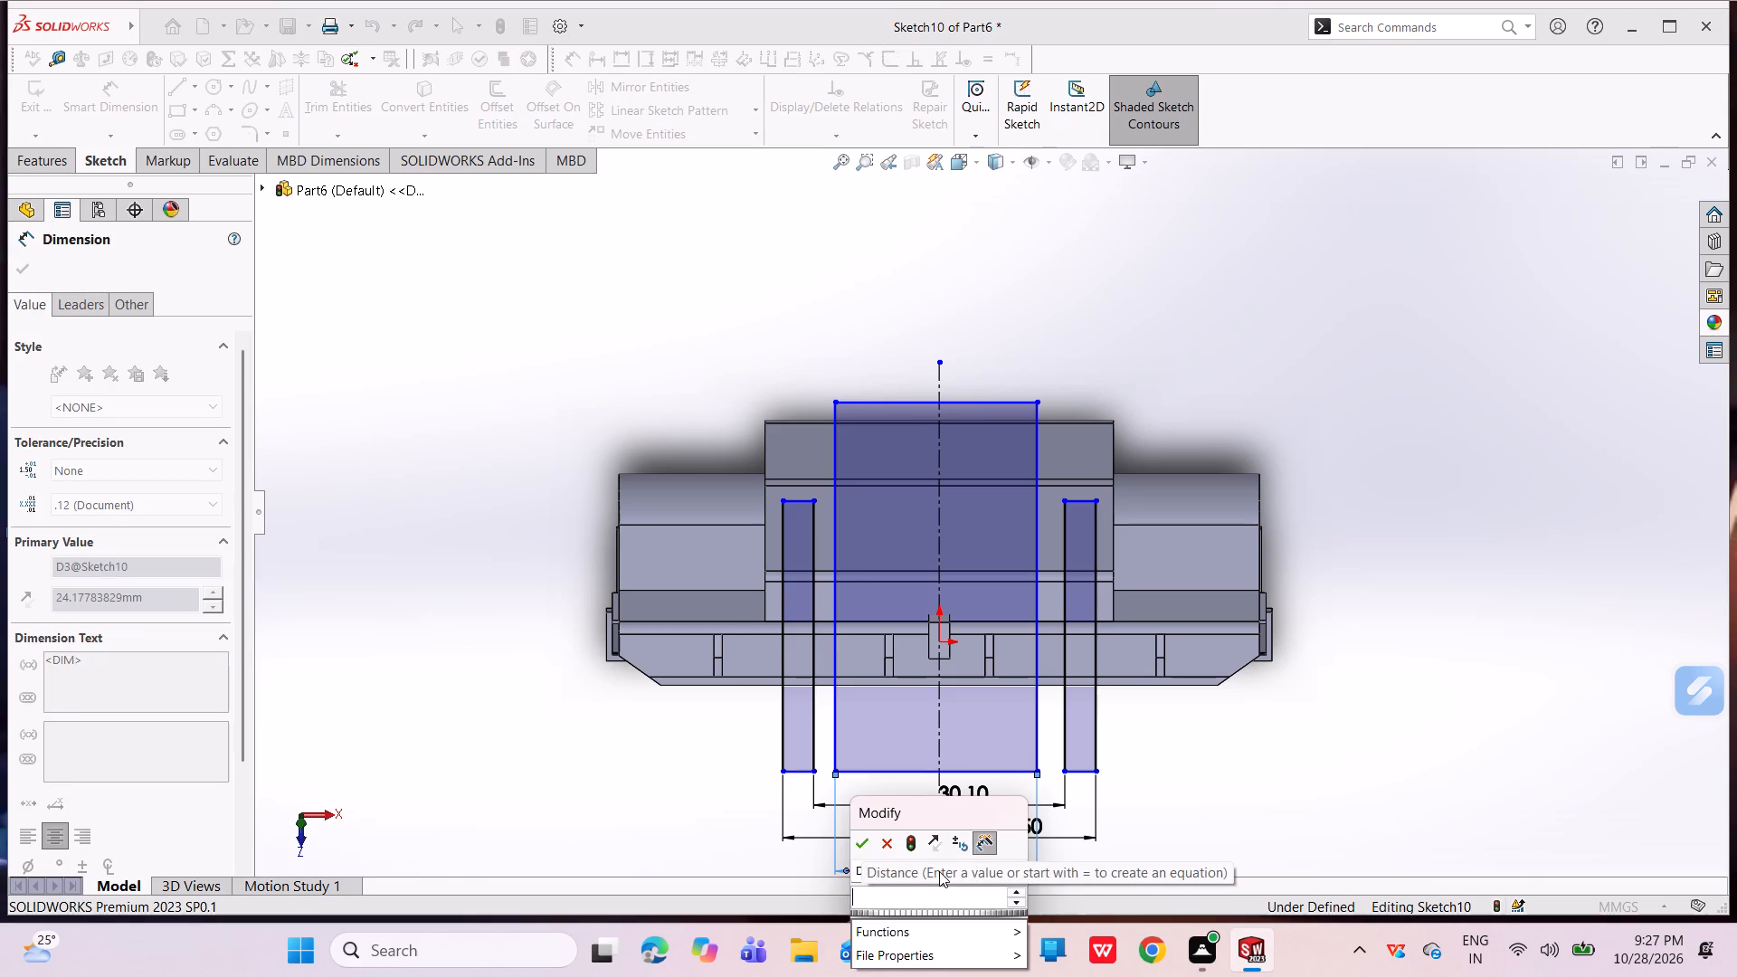
pyautogui.write('26.')
pyautogui.press('5')
pyautogui.press('Return')
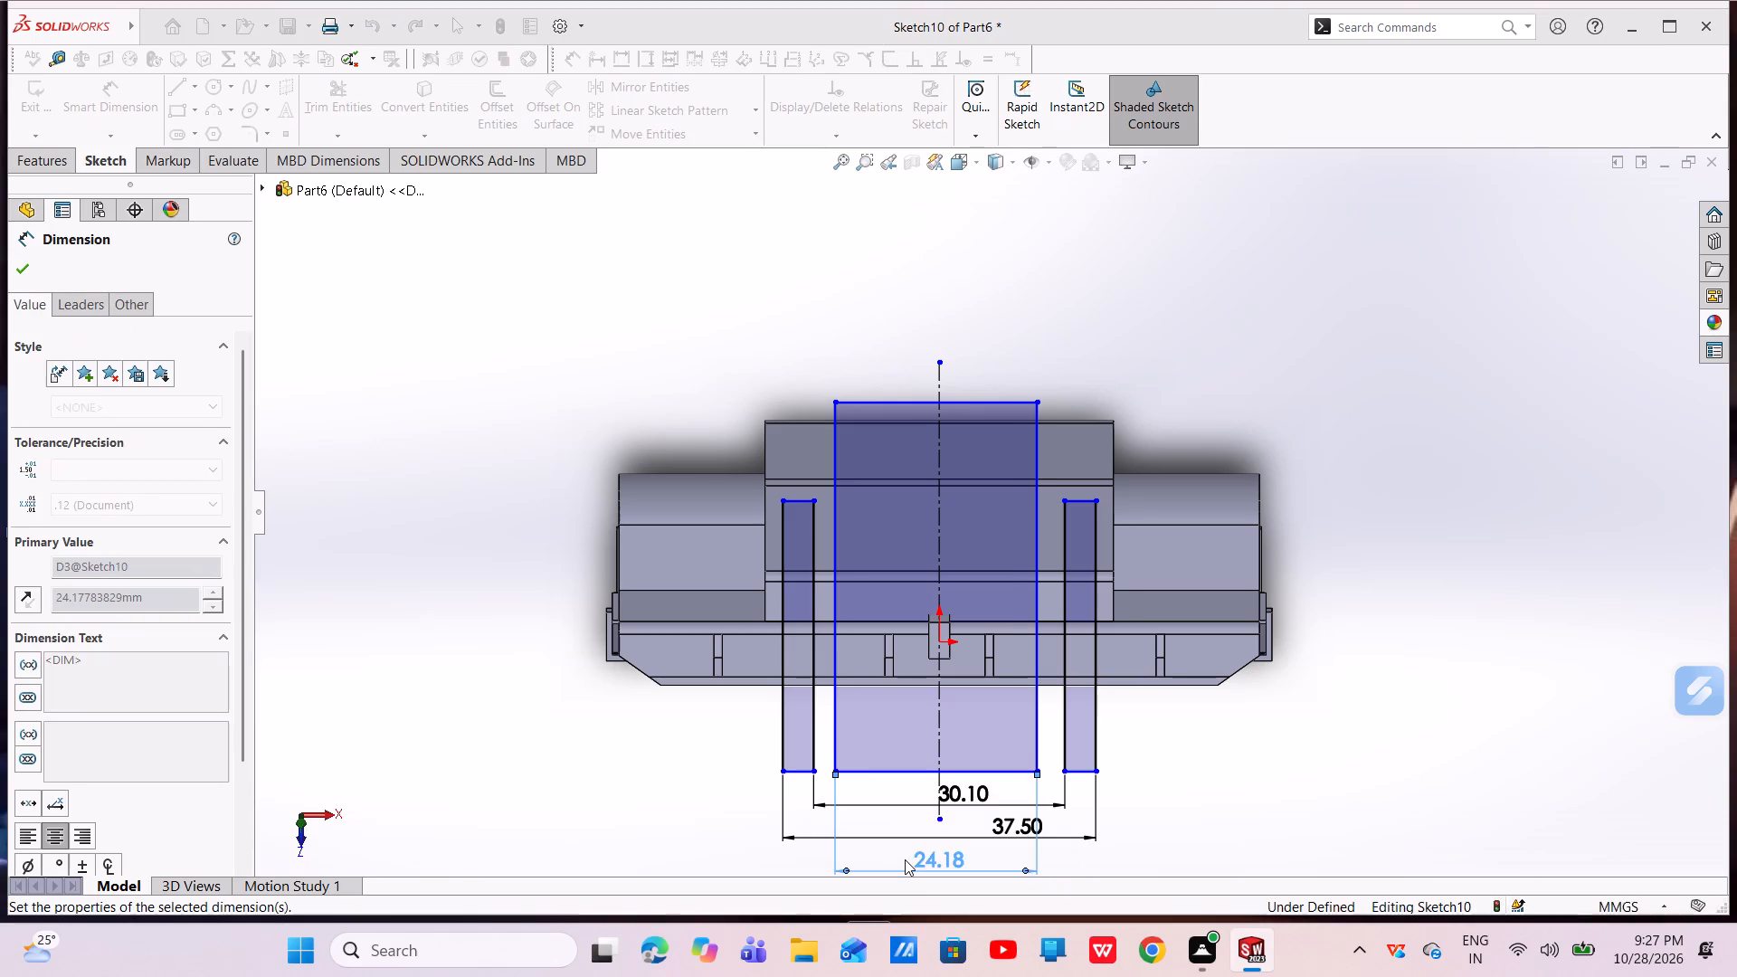
pyautogui.scroll(1, 1047, 754)
pyautogui.press('Escape')
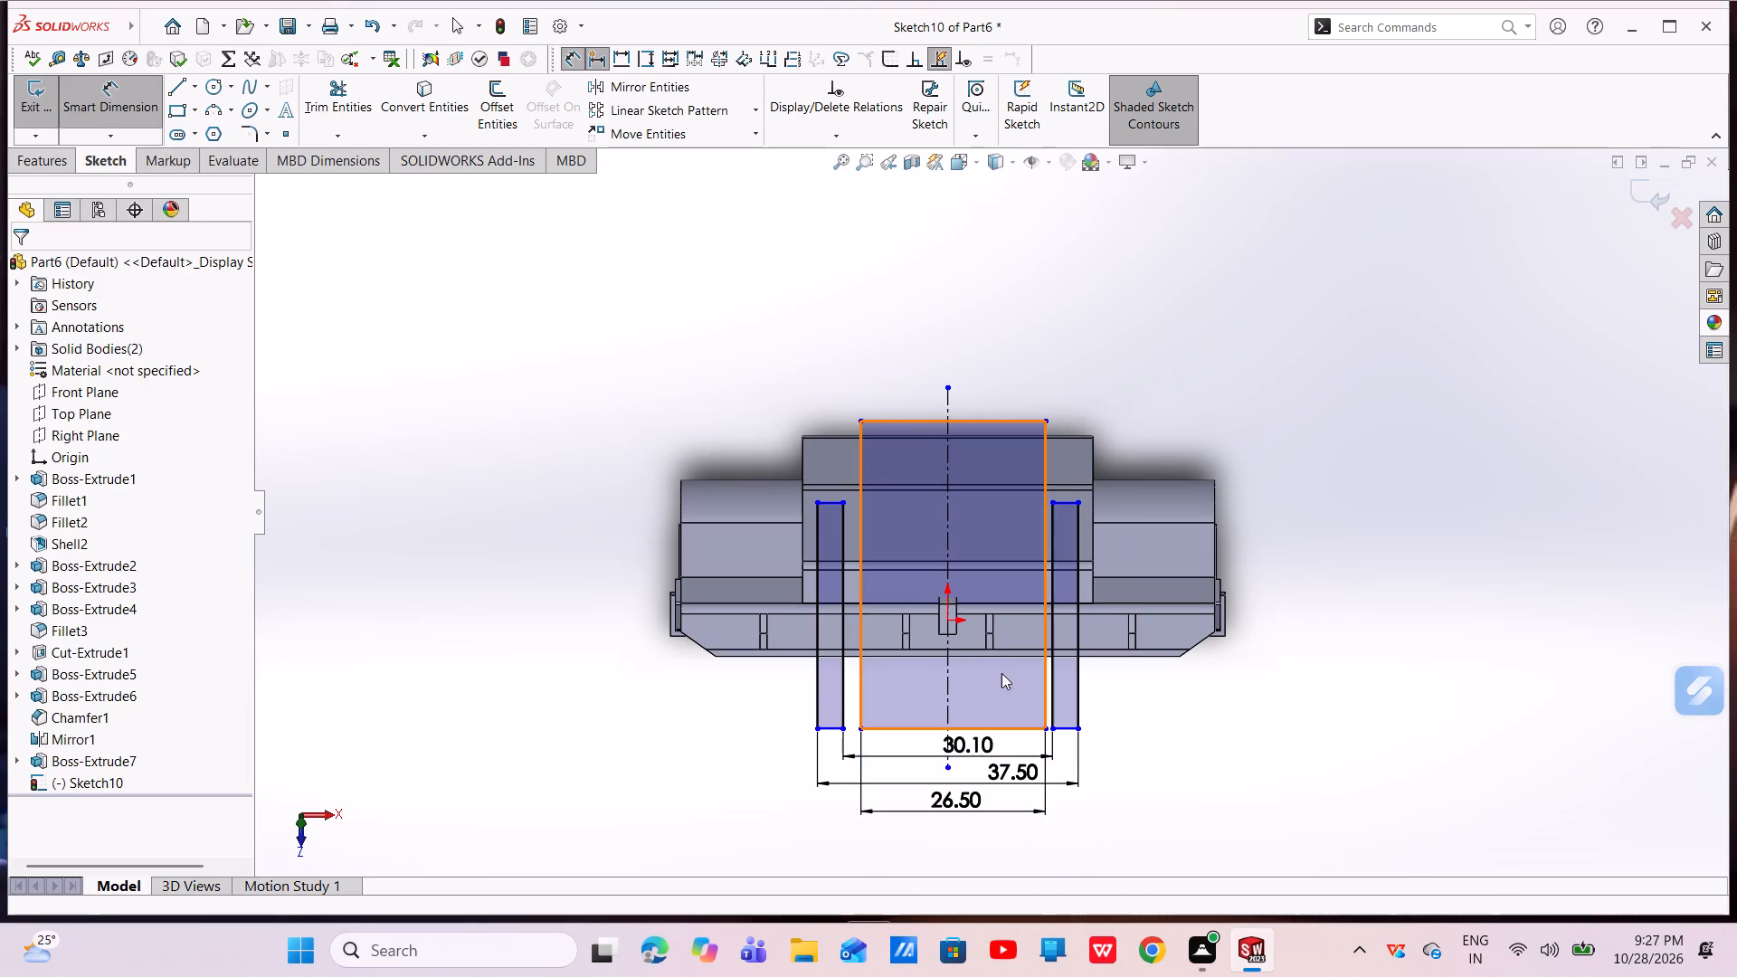
pyautogui.press('Escape')
# Make the central rectangle's two vertical sides symmetric about the vertical construction line.
pyautogui.click(1042, 657)
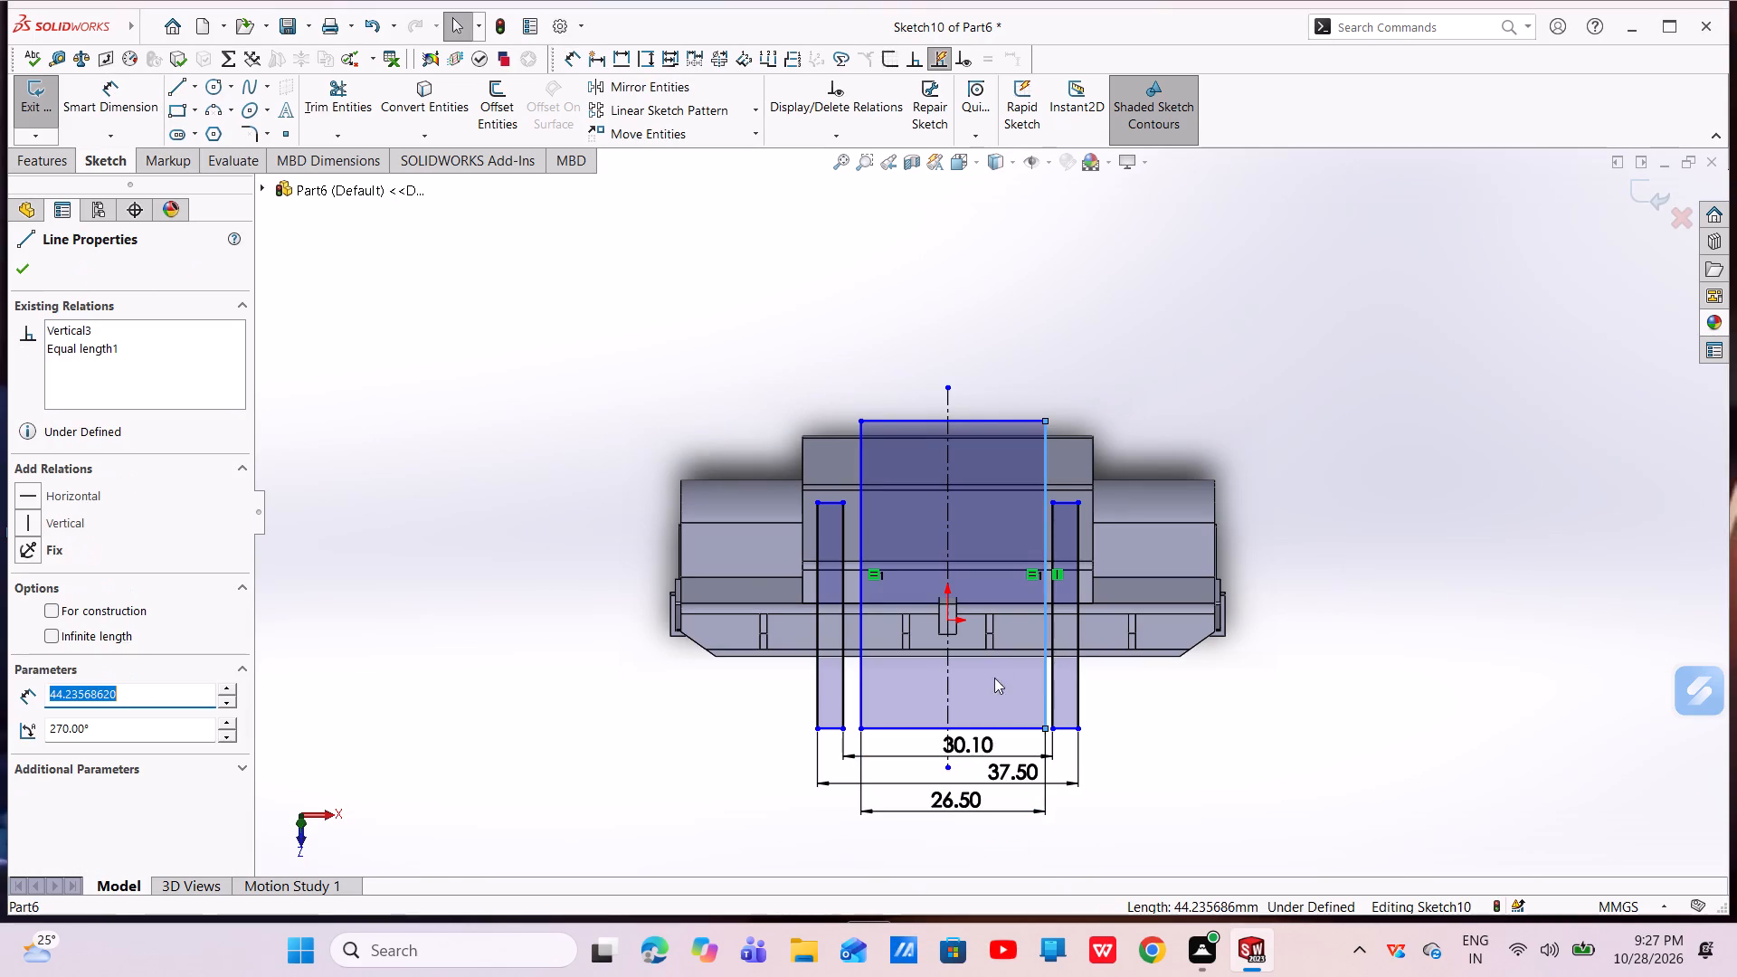
pyautogui.keyDown('ctrl'); pyautogui.click(864, 668); pyautogui.keyUp('ctrl')
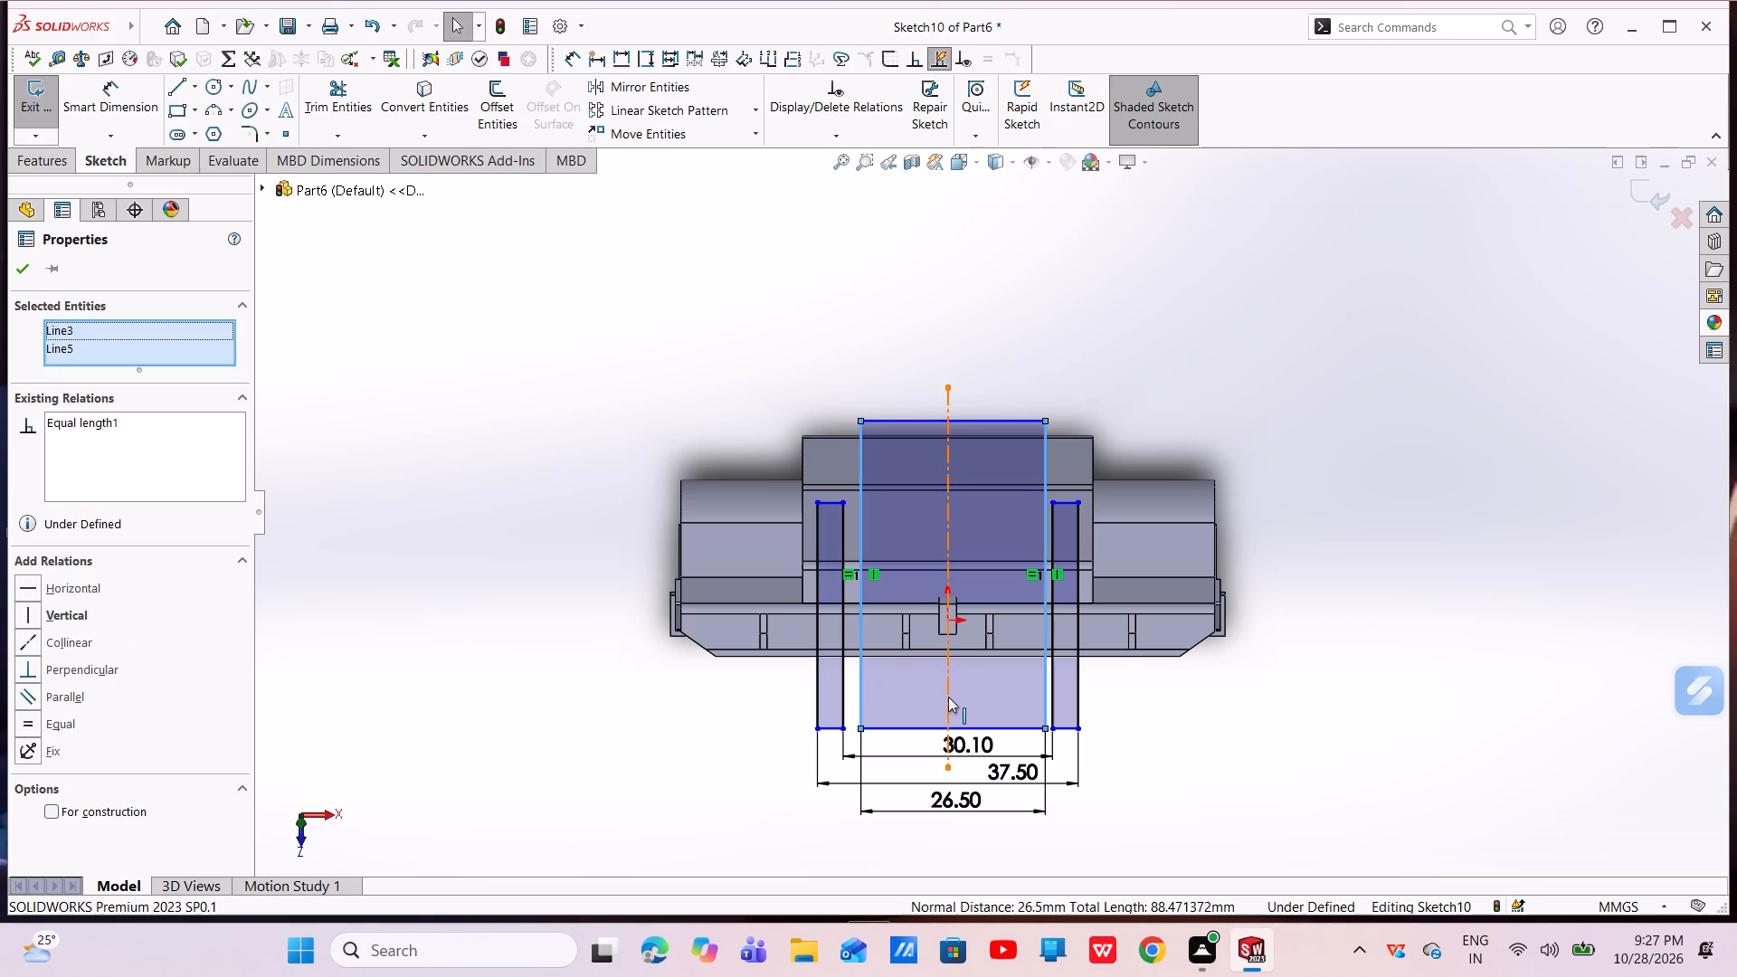
pyautogui.keyDown('ctrl'); pyautogui.click(948, 697); pyautogui.keyUp('ctrl')
pyautogui.click(1140, 618)
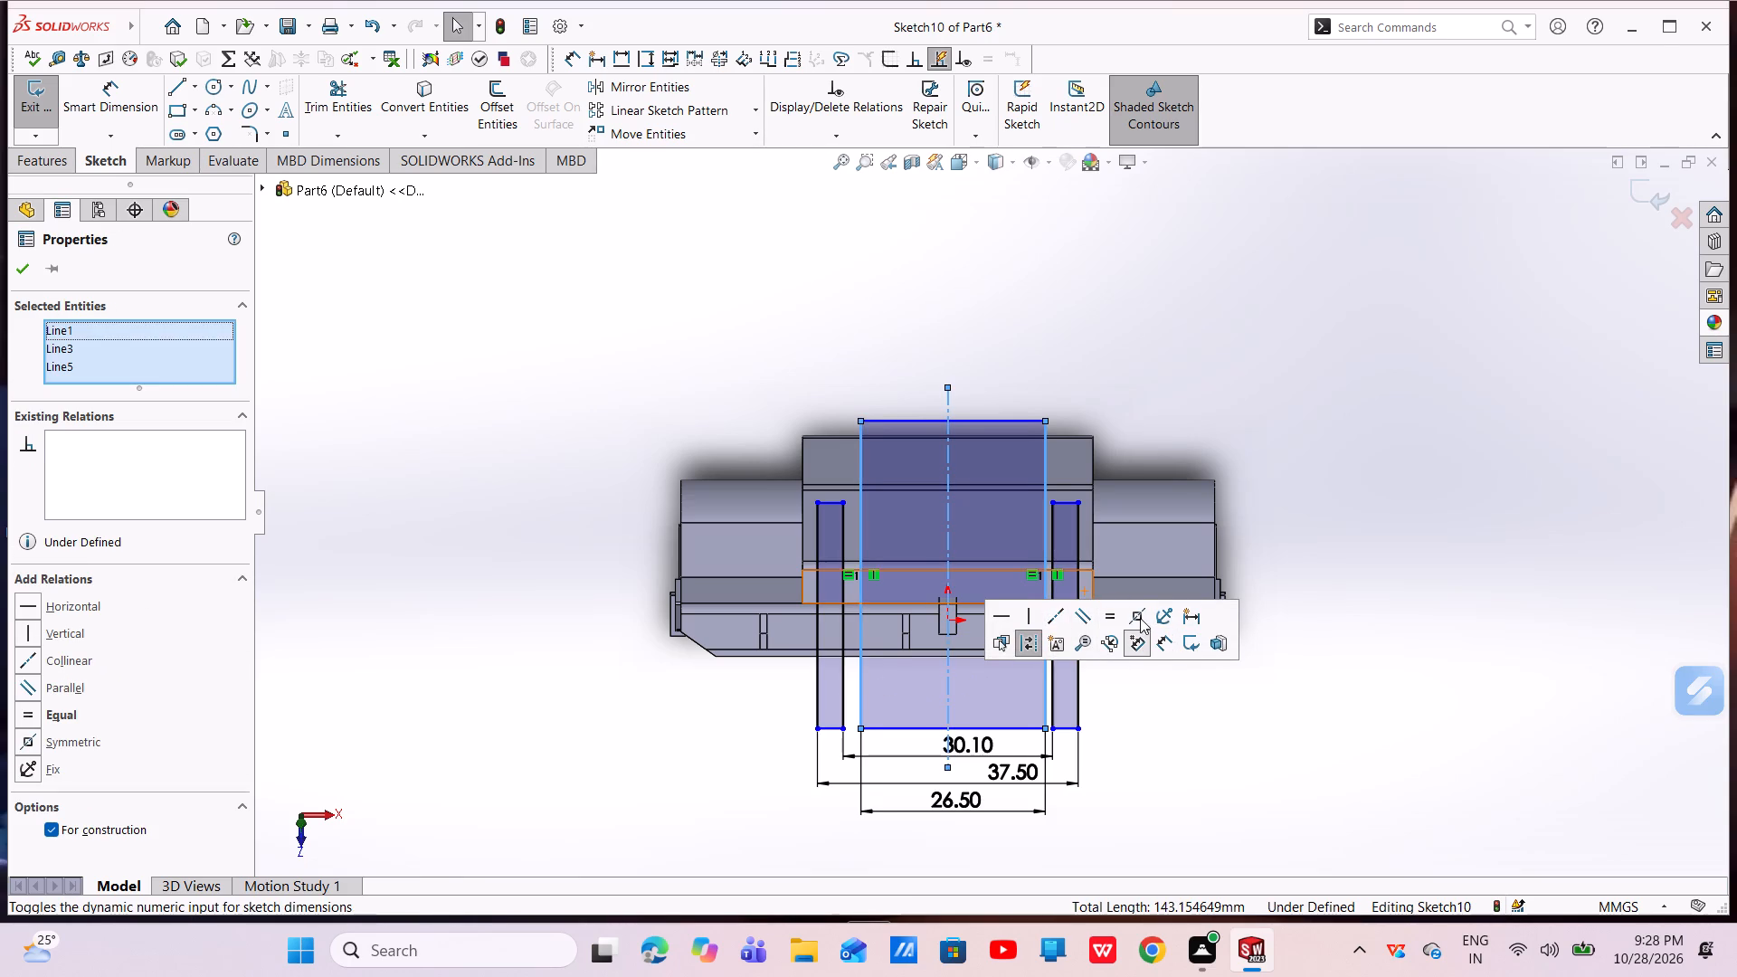
pyautogui.press('Escape')
pyautogui.press('Escape')
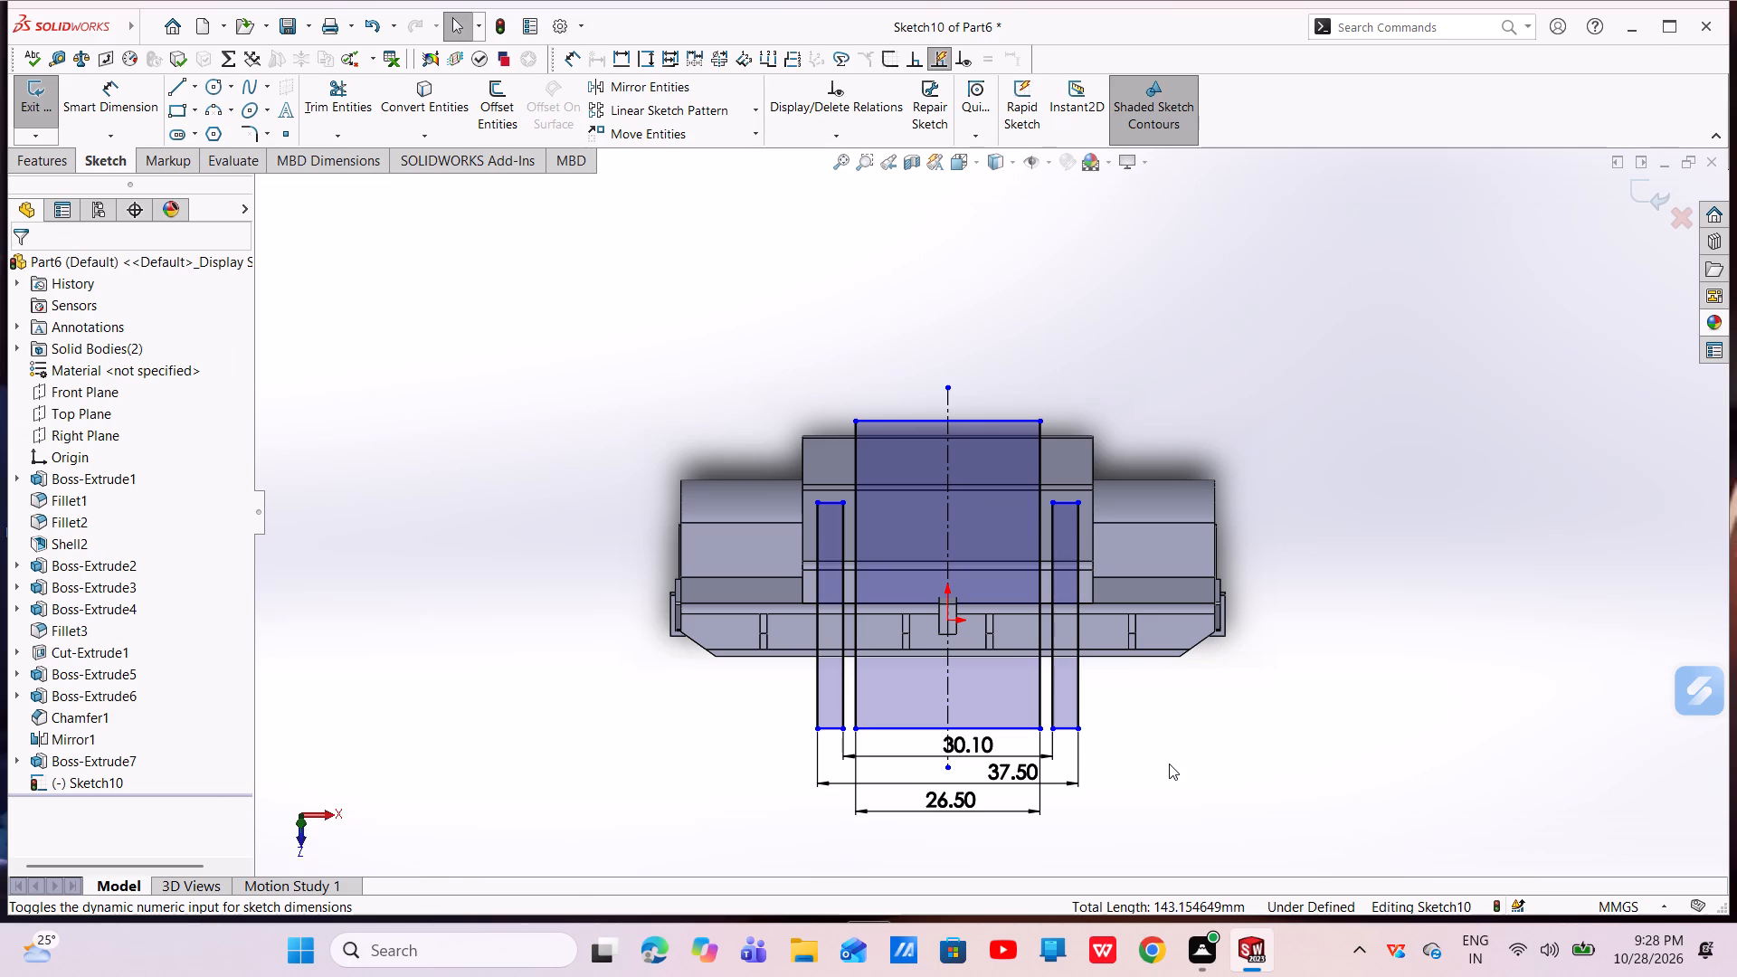
pyautogui.press('Escape')
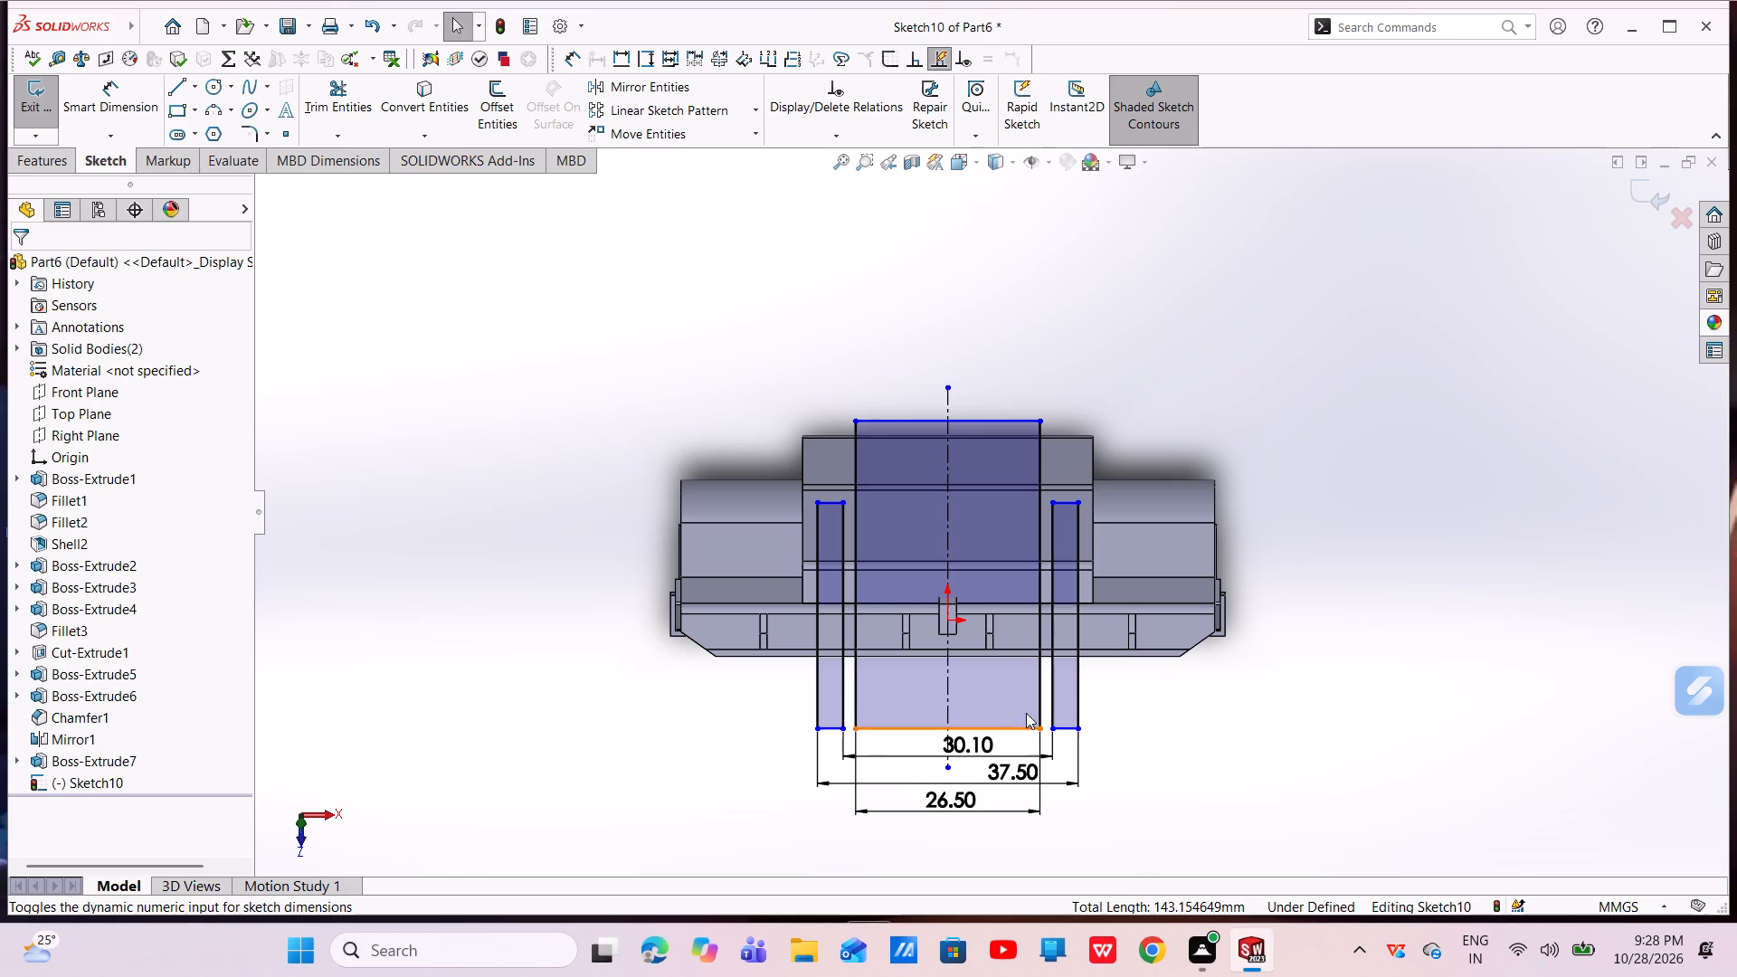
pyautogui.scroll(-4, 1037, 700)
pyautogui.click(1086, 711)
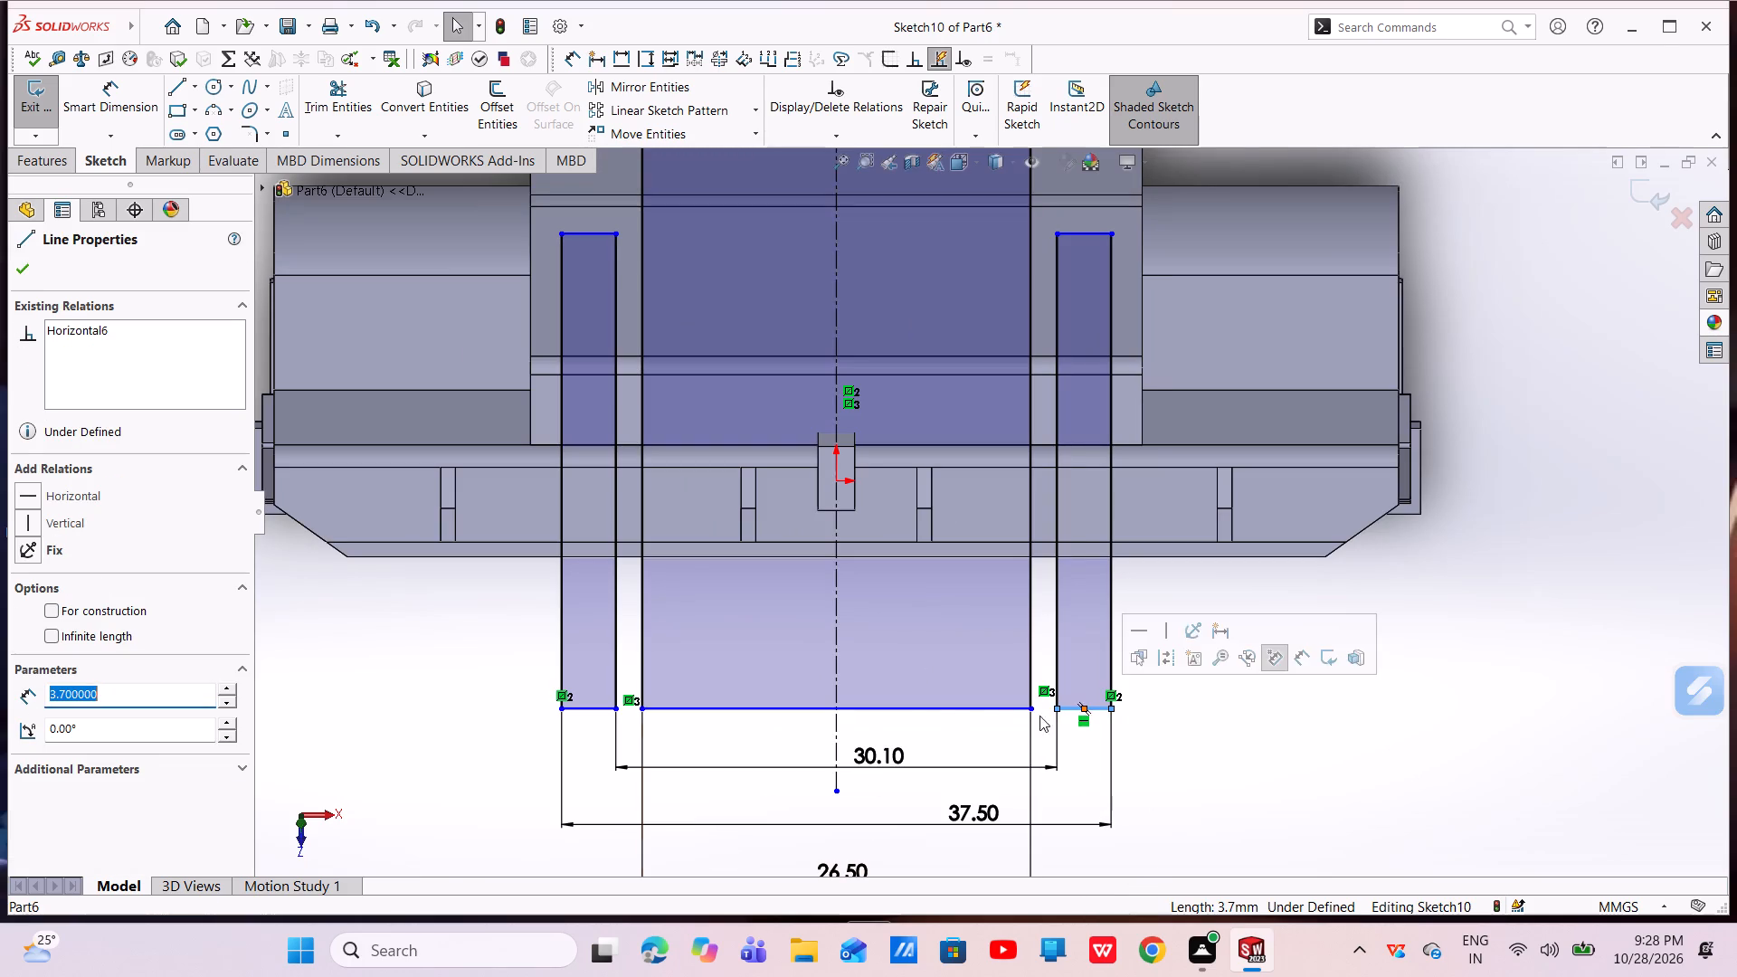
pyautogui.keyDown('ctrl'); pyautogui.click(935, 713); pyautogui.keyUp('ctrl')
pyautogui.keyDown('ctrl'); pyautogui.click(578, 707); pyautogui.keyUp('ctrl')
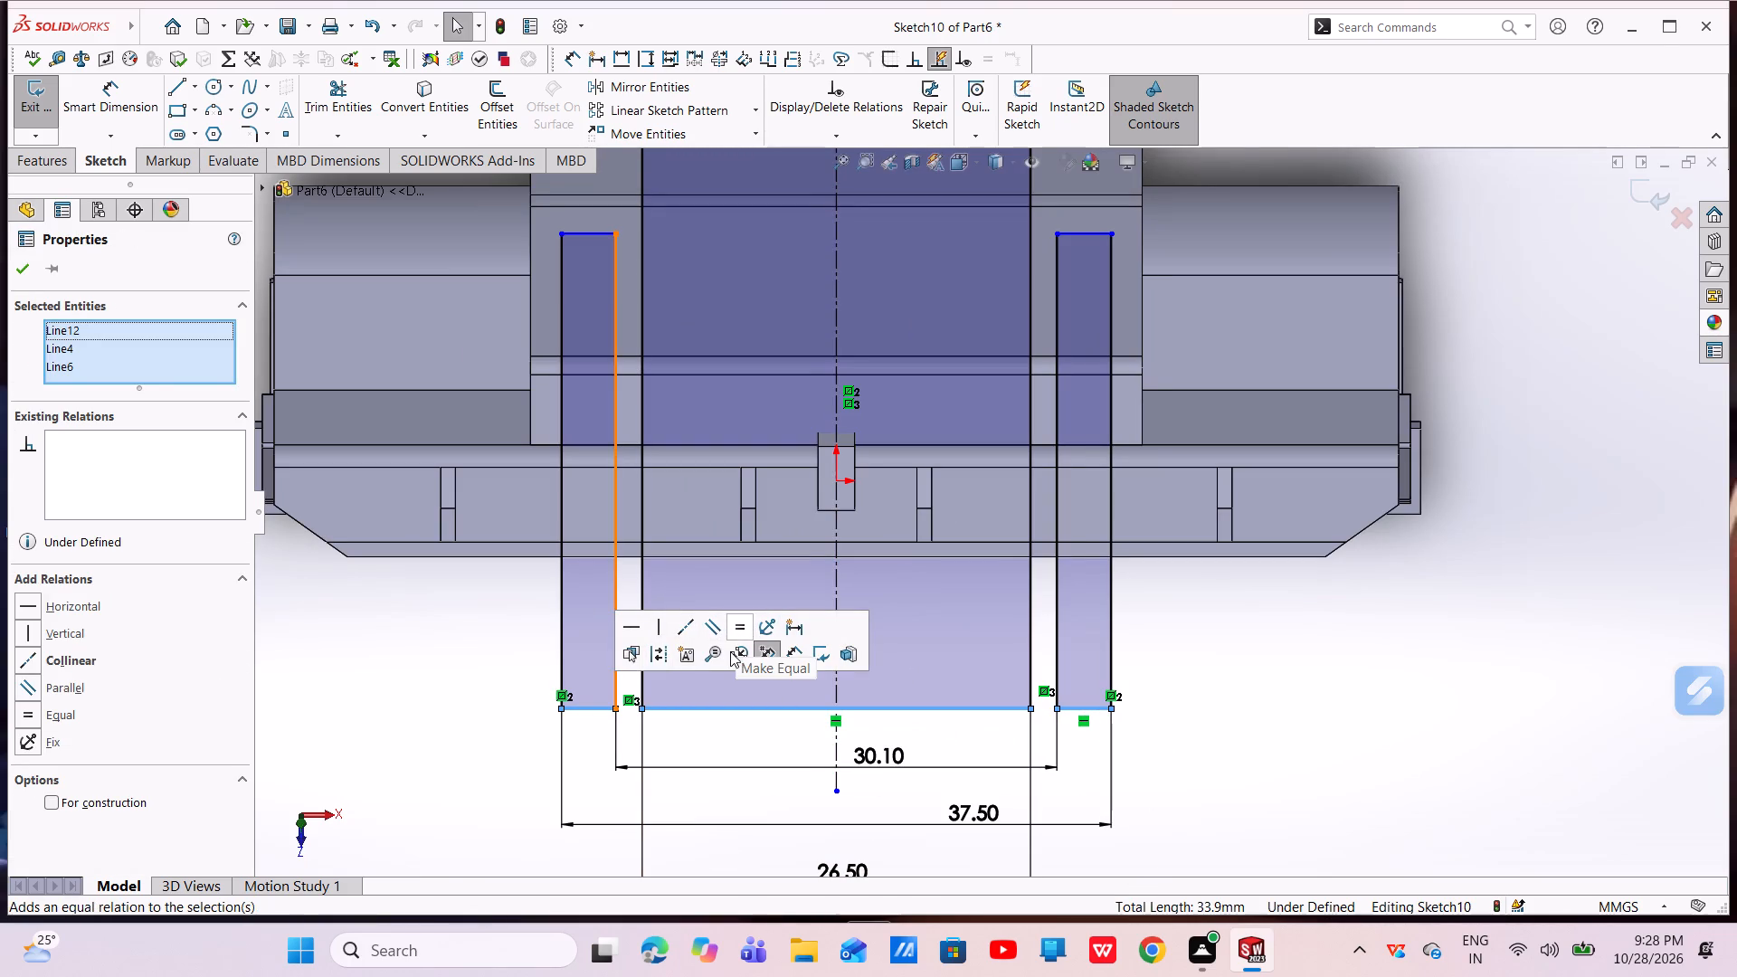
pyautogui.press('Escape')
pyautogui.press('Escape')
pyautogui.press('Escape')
# Apply a collinear relation to the bottom edges of the central rectangle and both narrow rectangles.
pyautogui.click(895, 712)
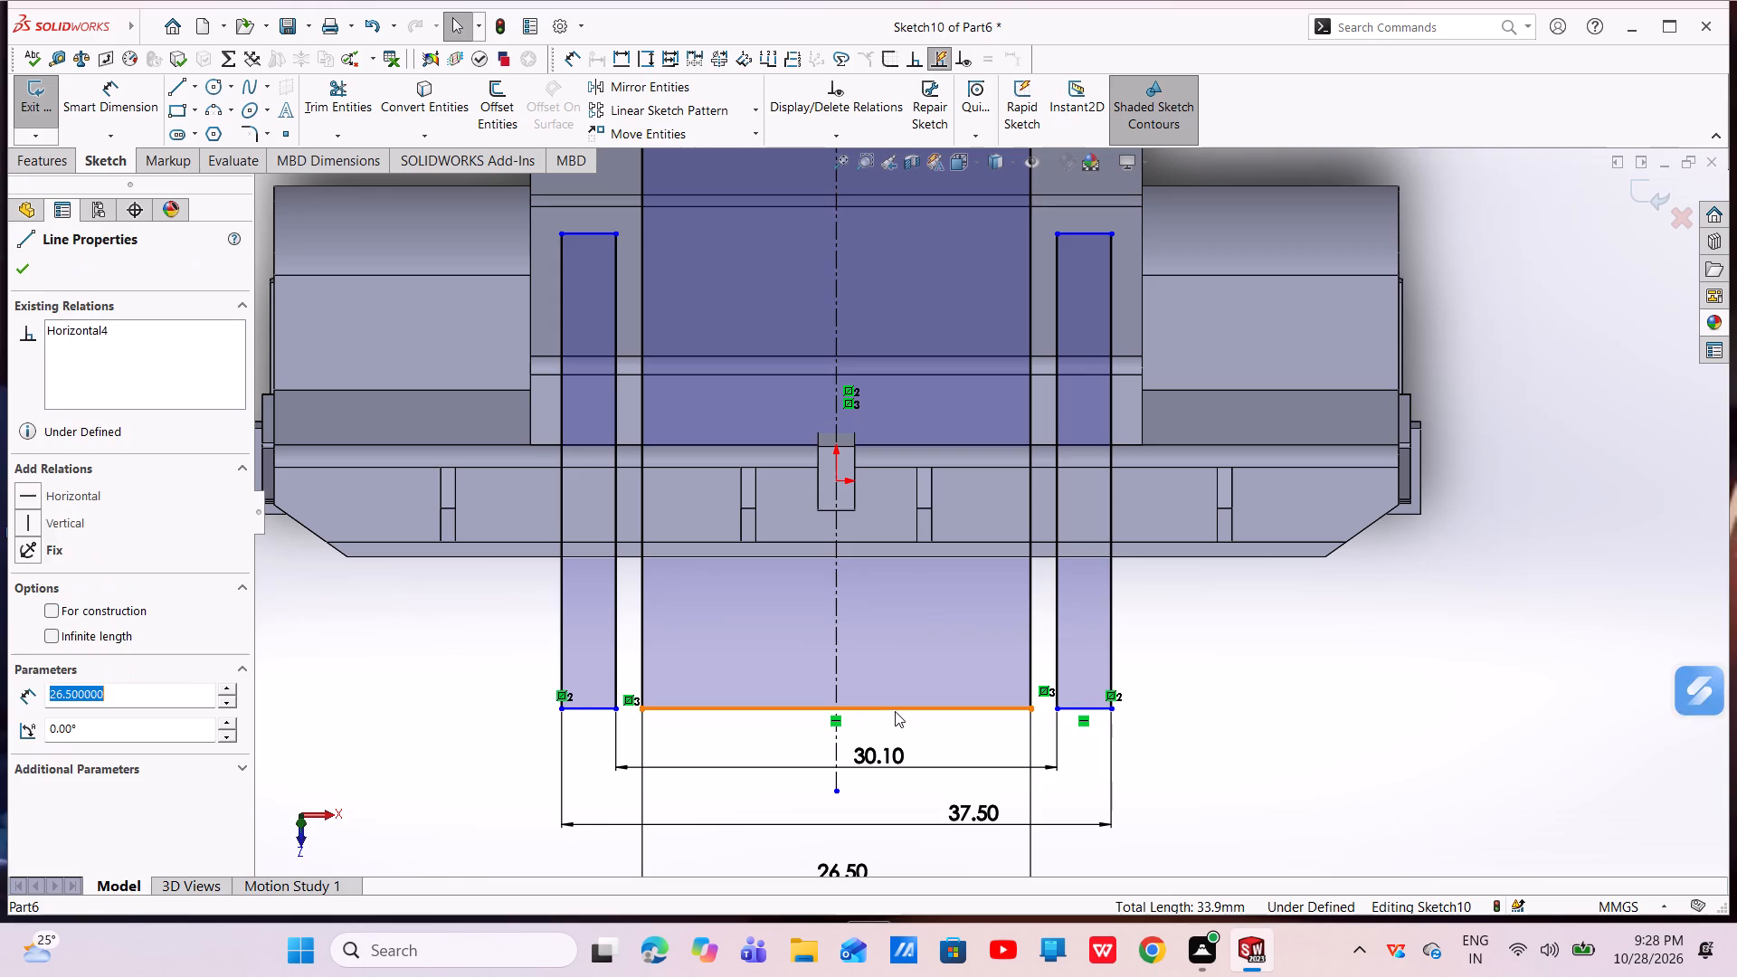
pyautogui.keyDown('ctrl'); pyautogui.click(1097, 710); pyautogui.keyUp('ctrl')
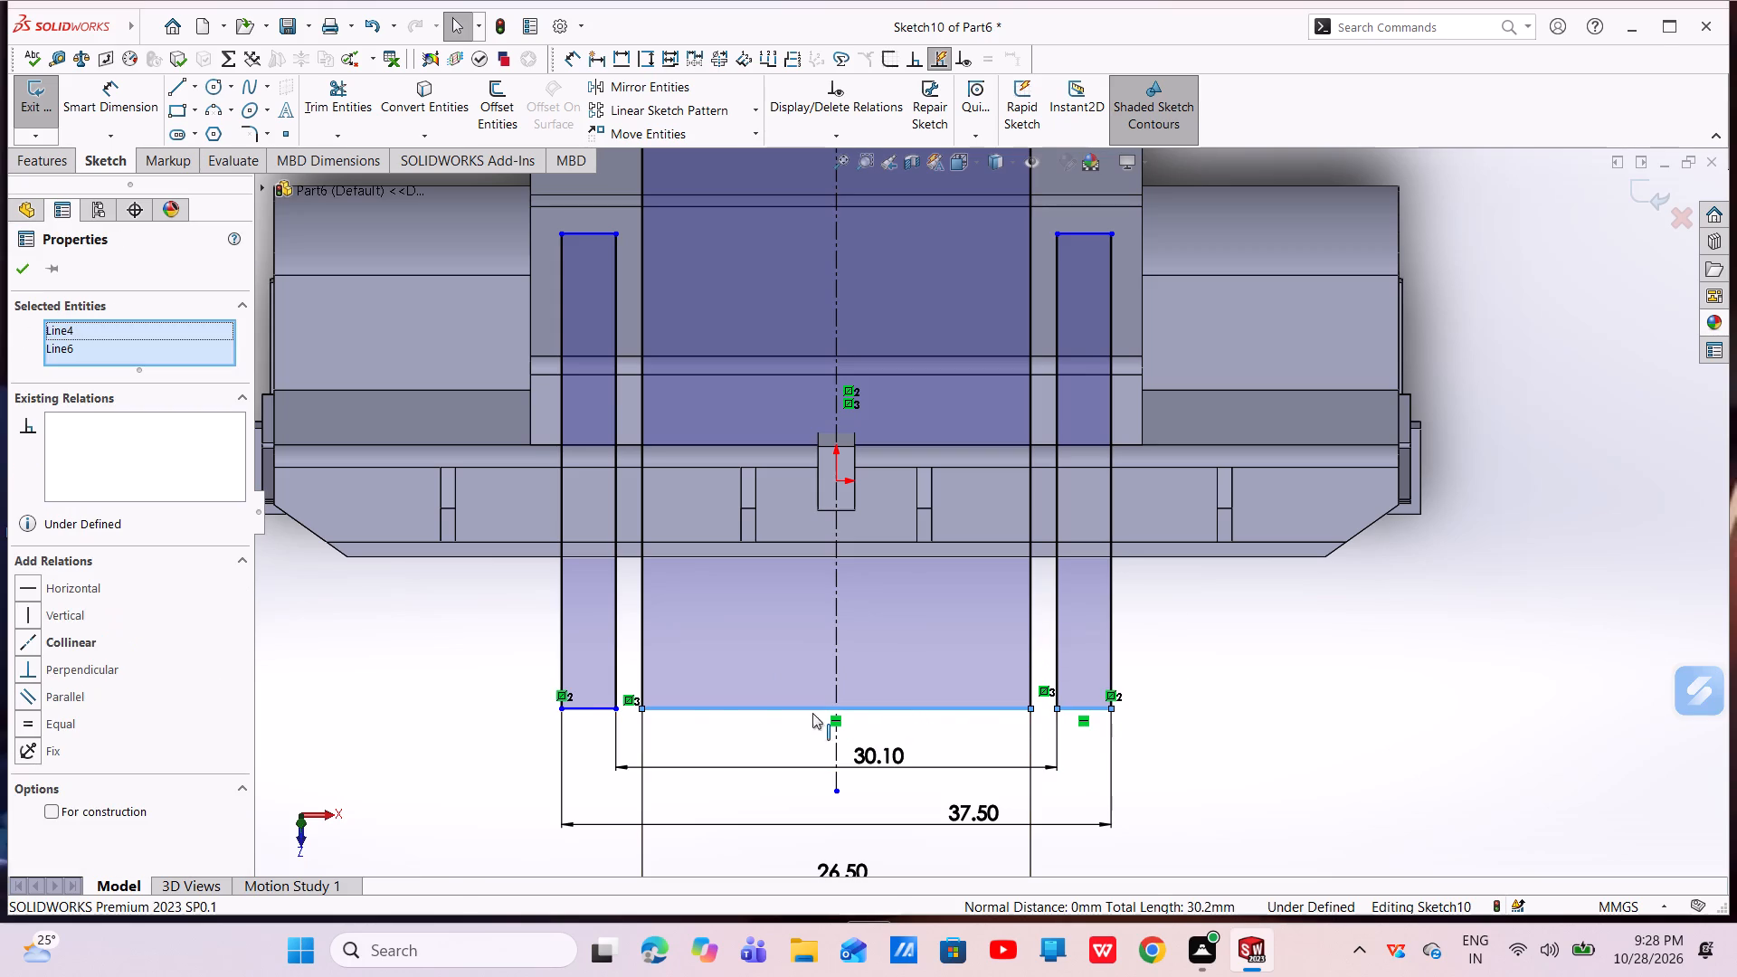
pyautogui.keyDown('ctrl'); pyautogui.click(588, 708); pyautogui.keyUp('ctrl')
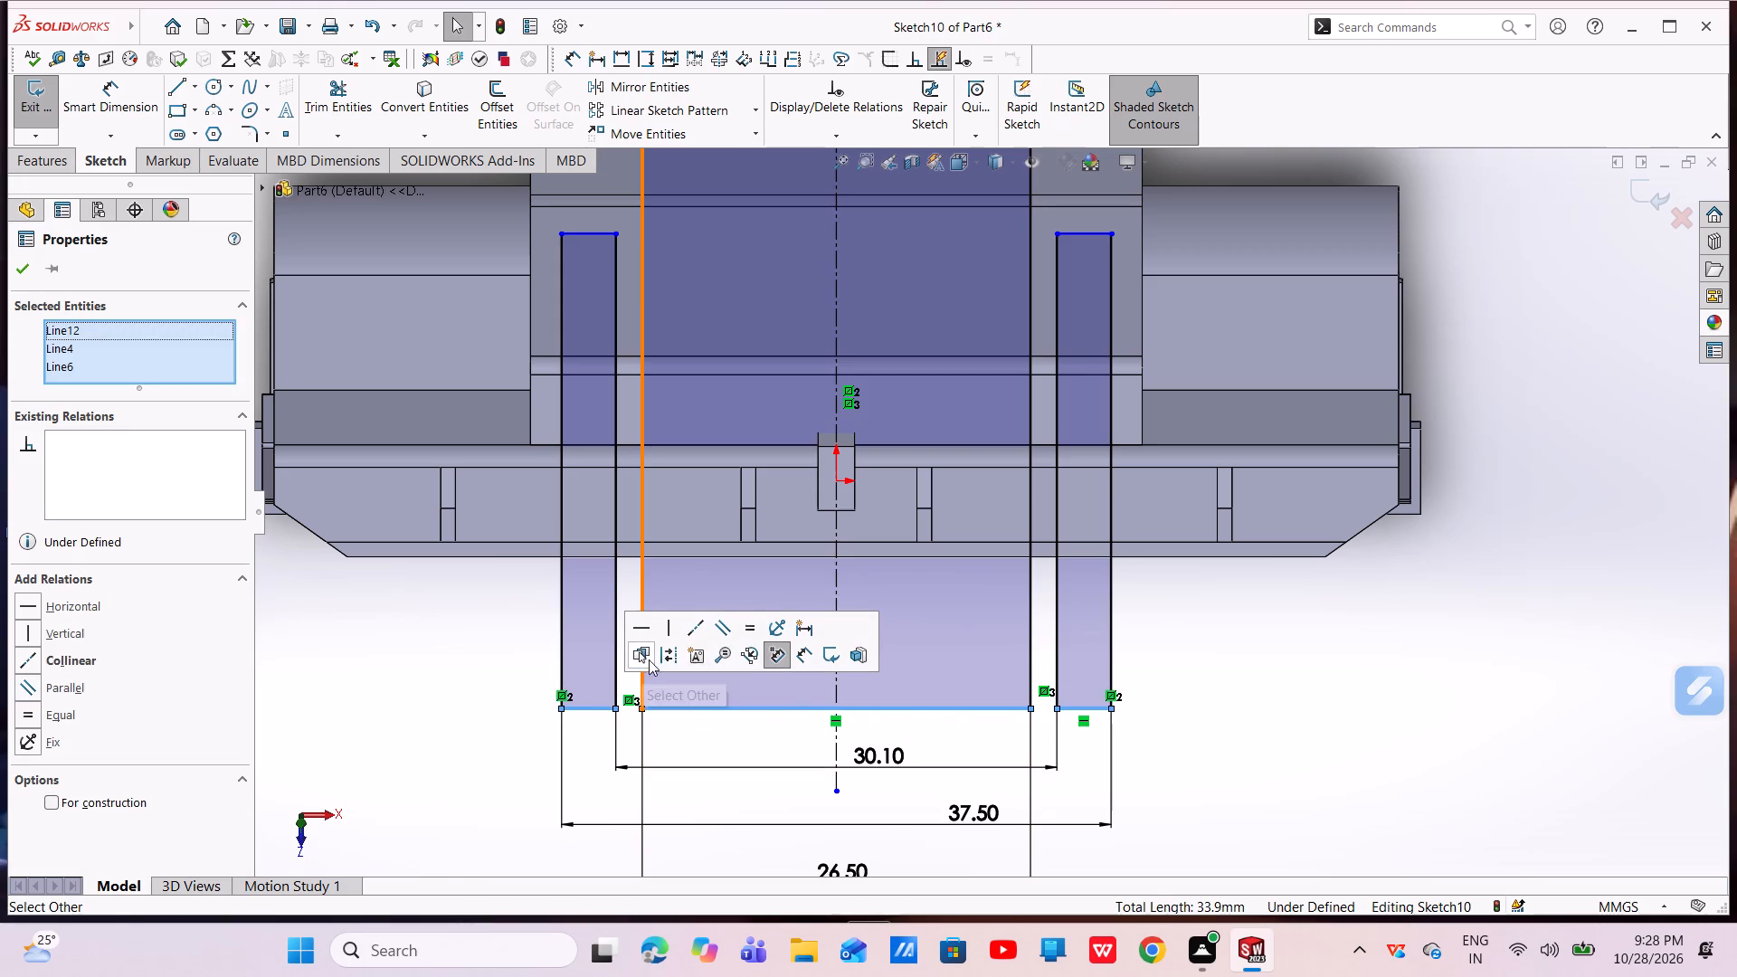
pyautogui.click(695, 625)
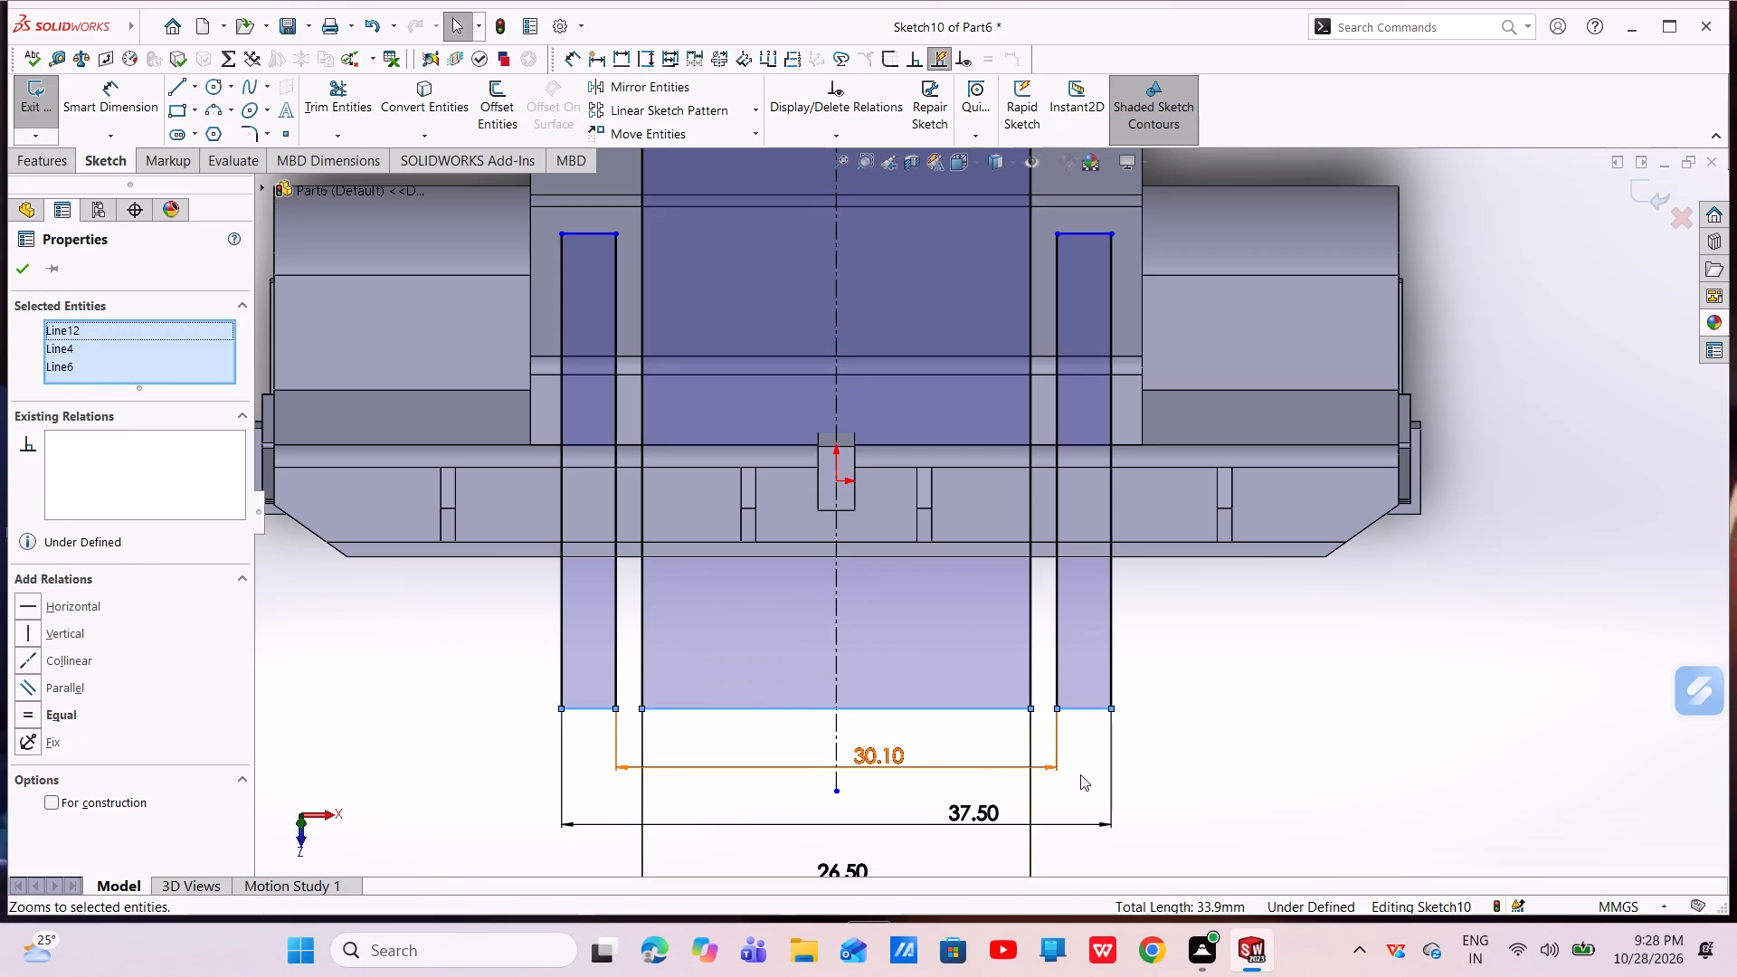
pyautogui.press('Escape')
pyautogui.press('Escape')
pyautogui.scroll(3, 1184, 756)
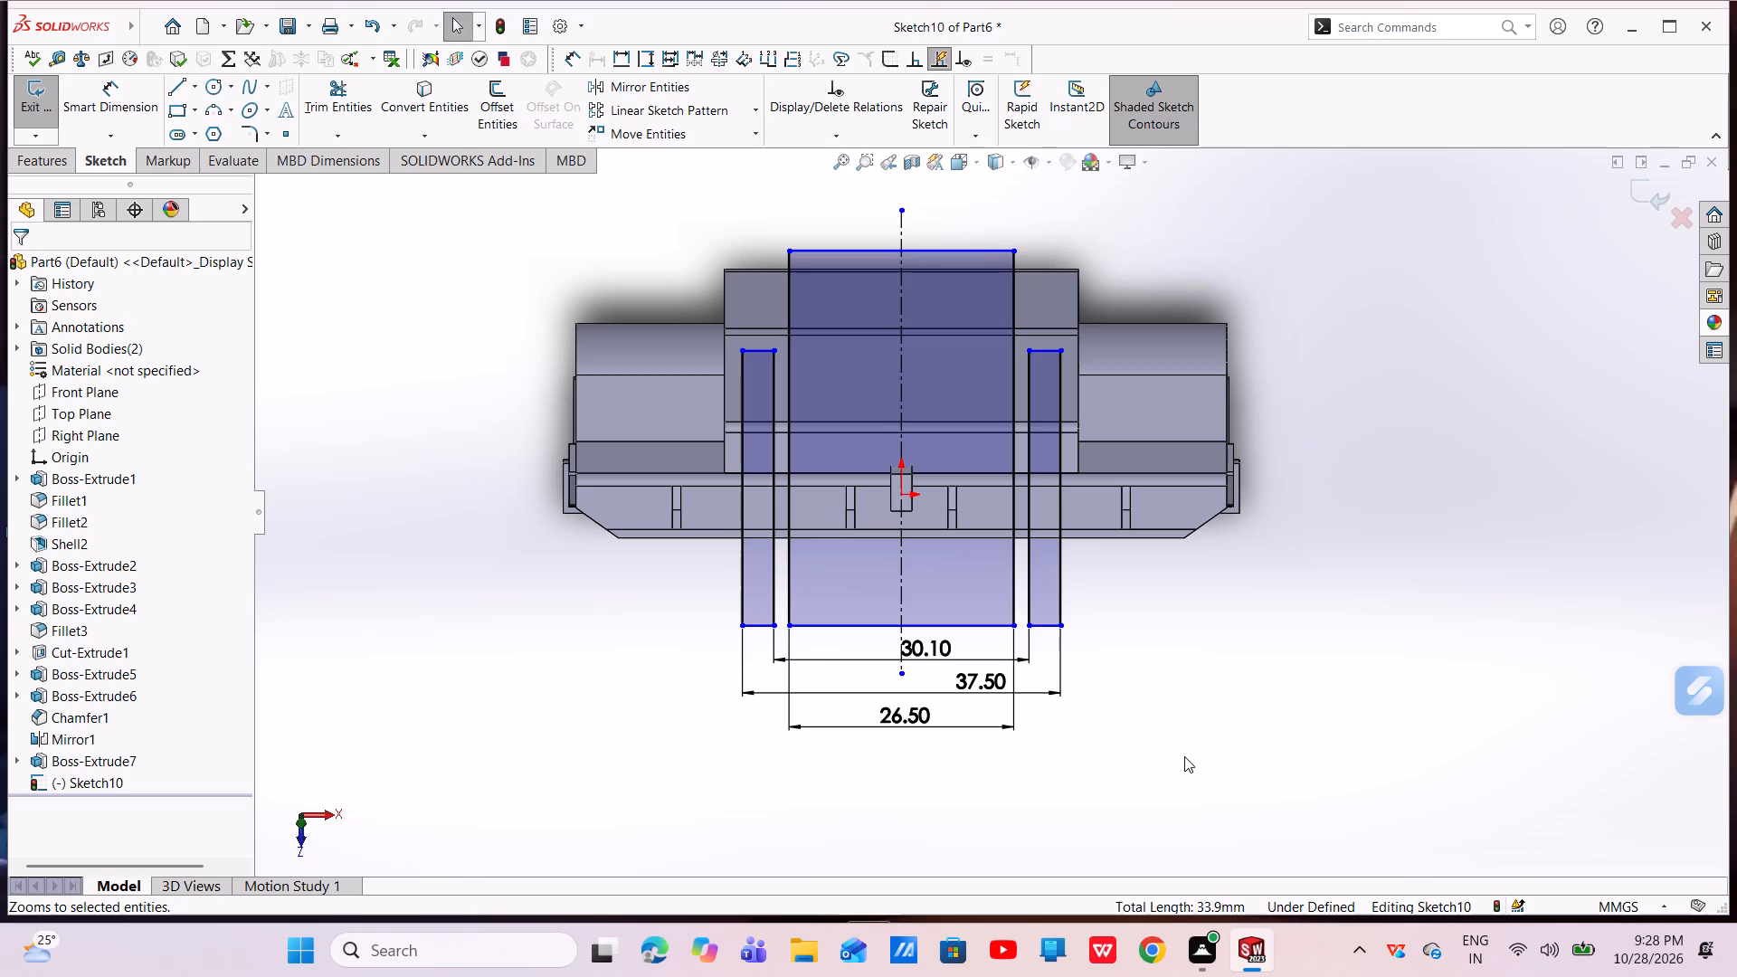
pyautogui.press('Escape')
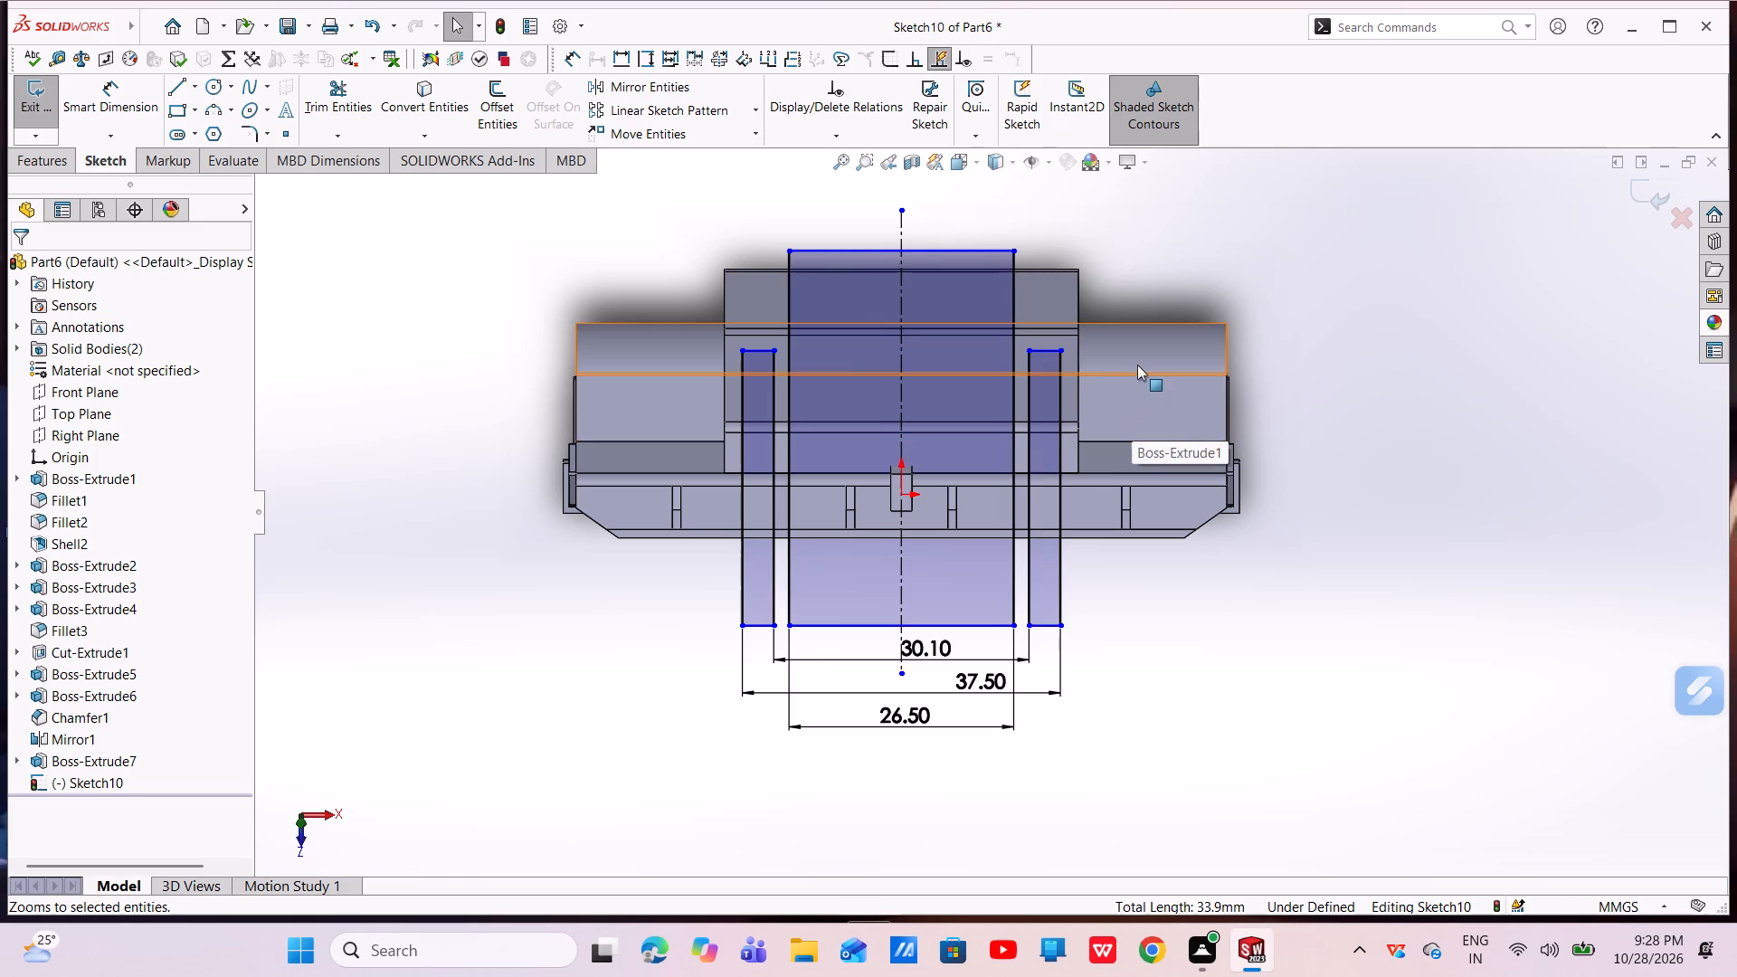
# Lower the narrow rectangles' top edges to about 11.9 mm above the origin.
pyautogui.scroll(-3, 1112, 358)
pyautogui.moveTo(974, 375); pyautogui.dragTo(973, 386)
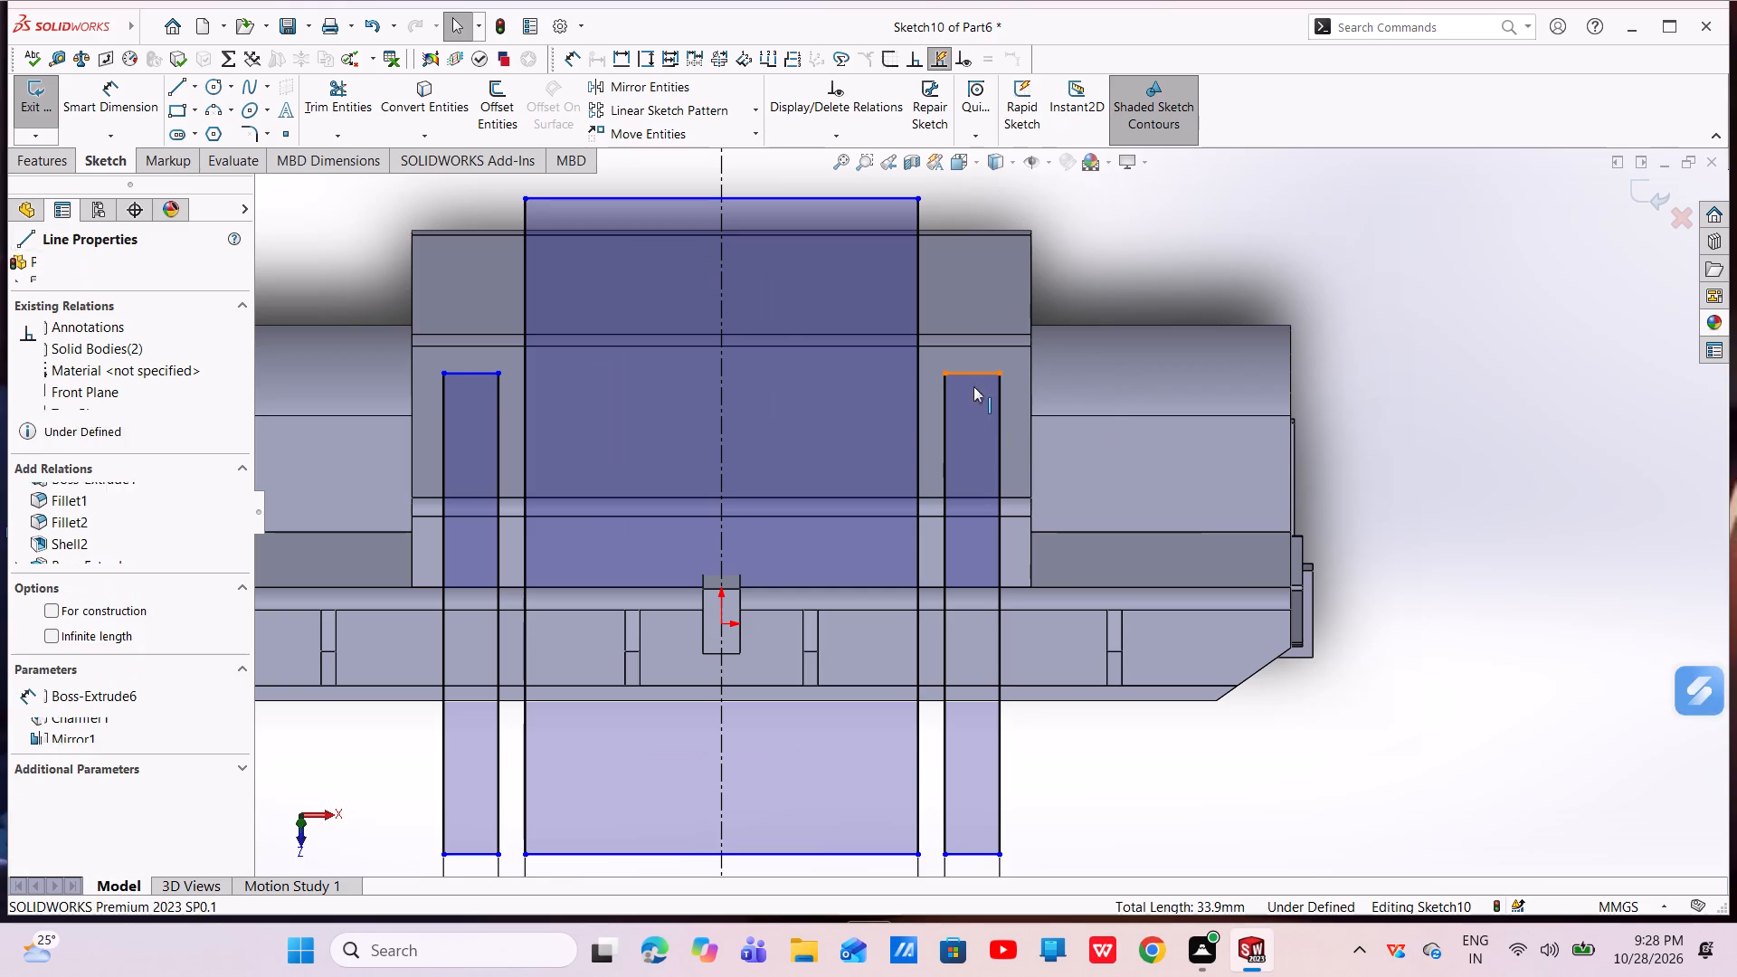
pyautogui.moveTo(973, 386); pyautogui.dragTo(975, 455)
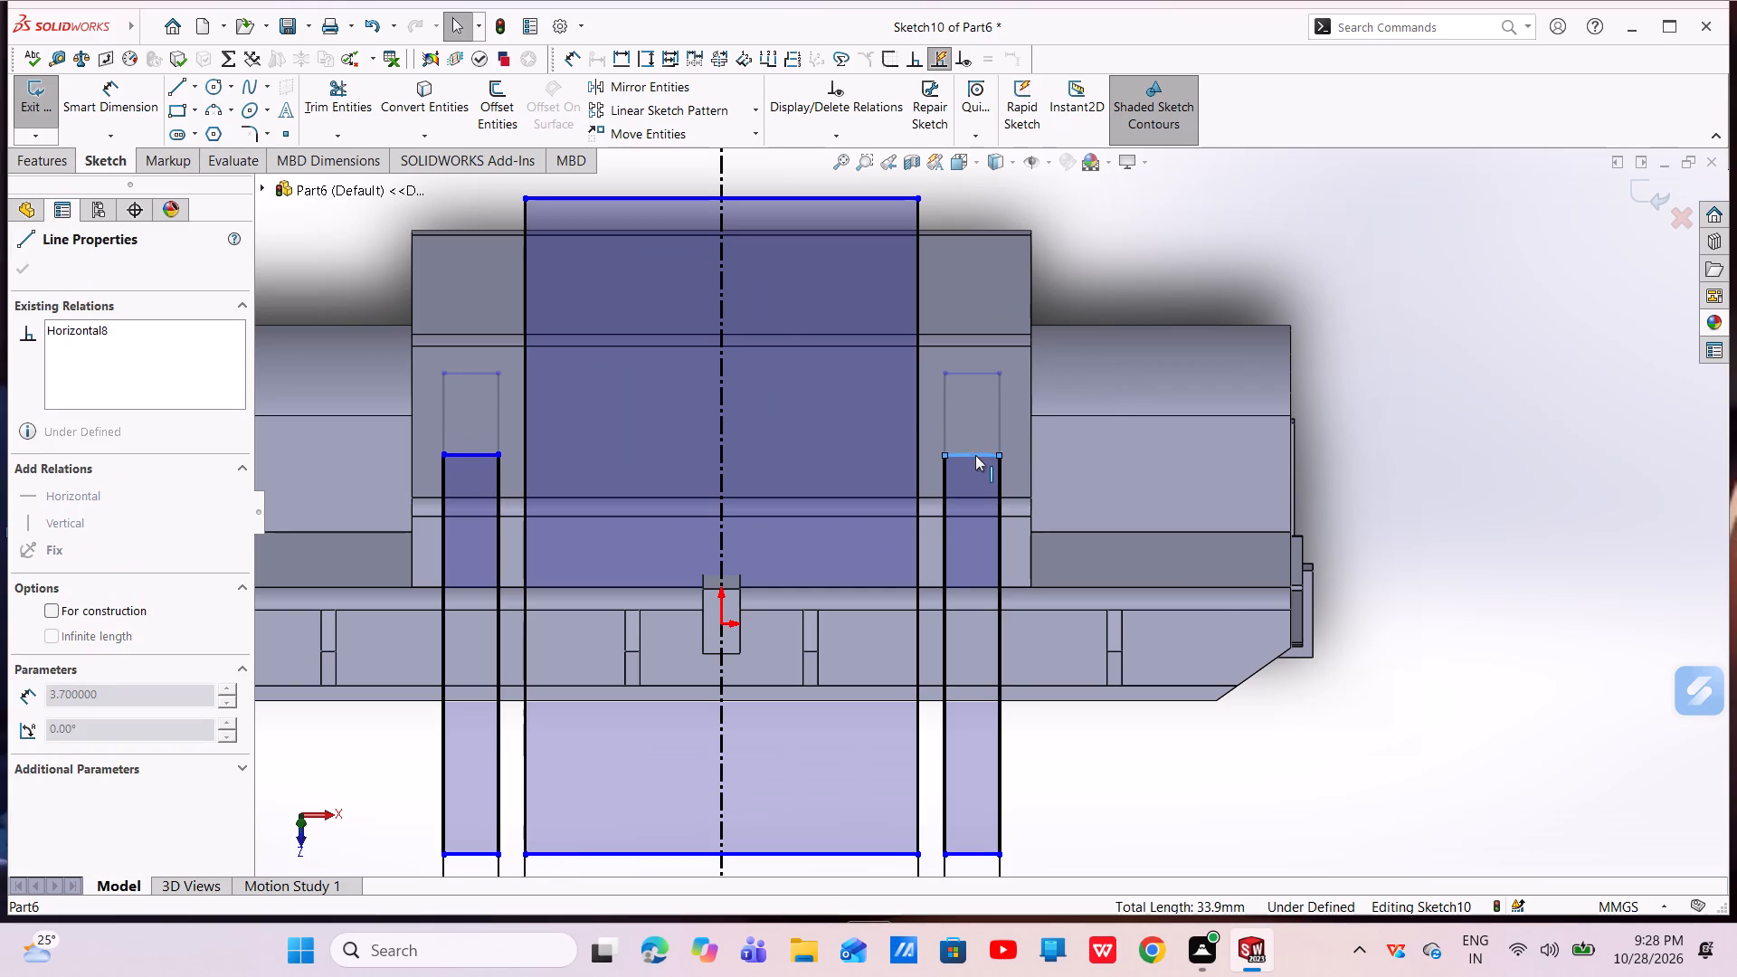
pyautogui.moveTo(975, 455); pyautogui.dragTo(975, 448)
pyautogui.press('Escape')
pyautogui.press('Escape')
# Delete the top horizontal edges of both narrow rectangles.
pyautogui.scroll(2, 1225, 710)
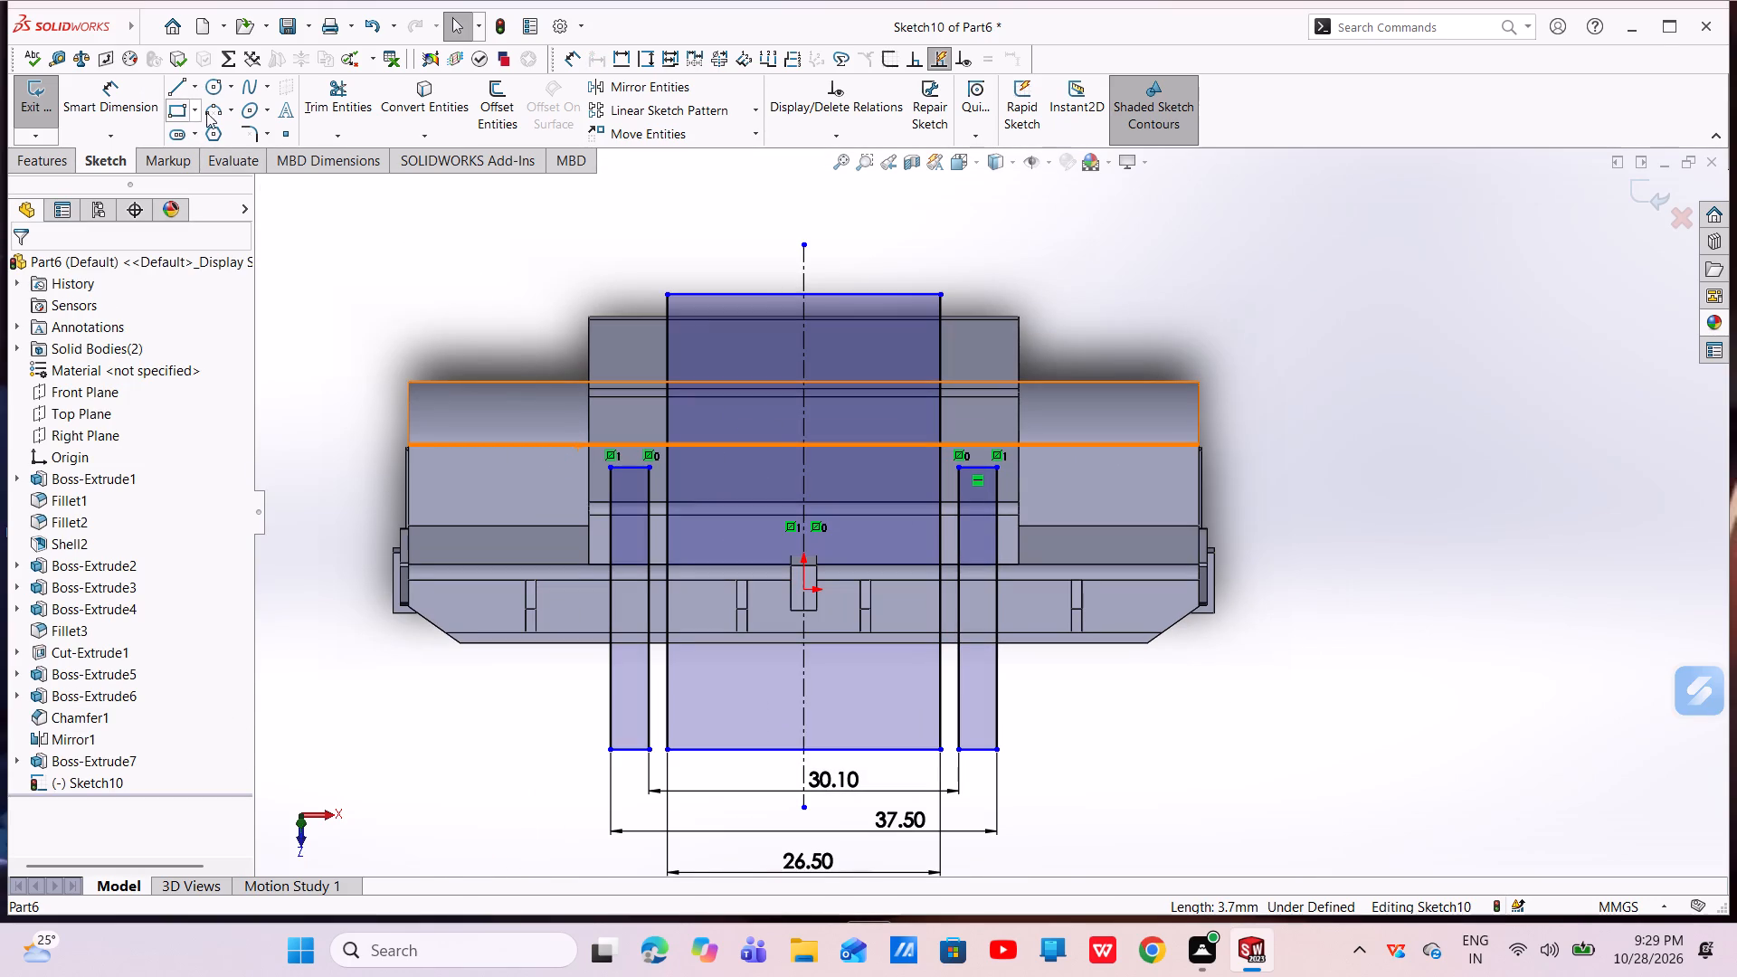
pyautogui.scroll(-3, 714, 488)
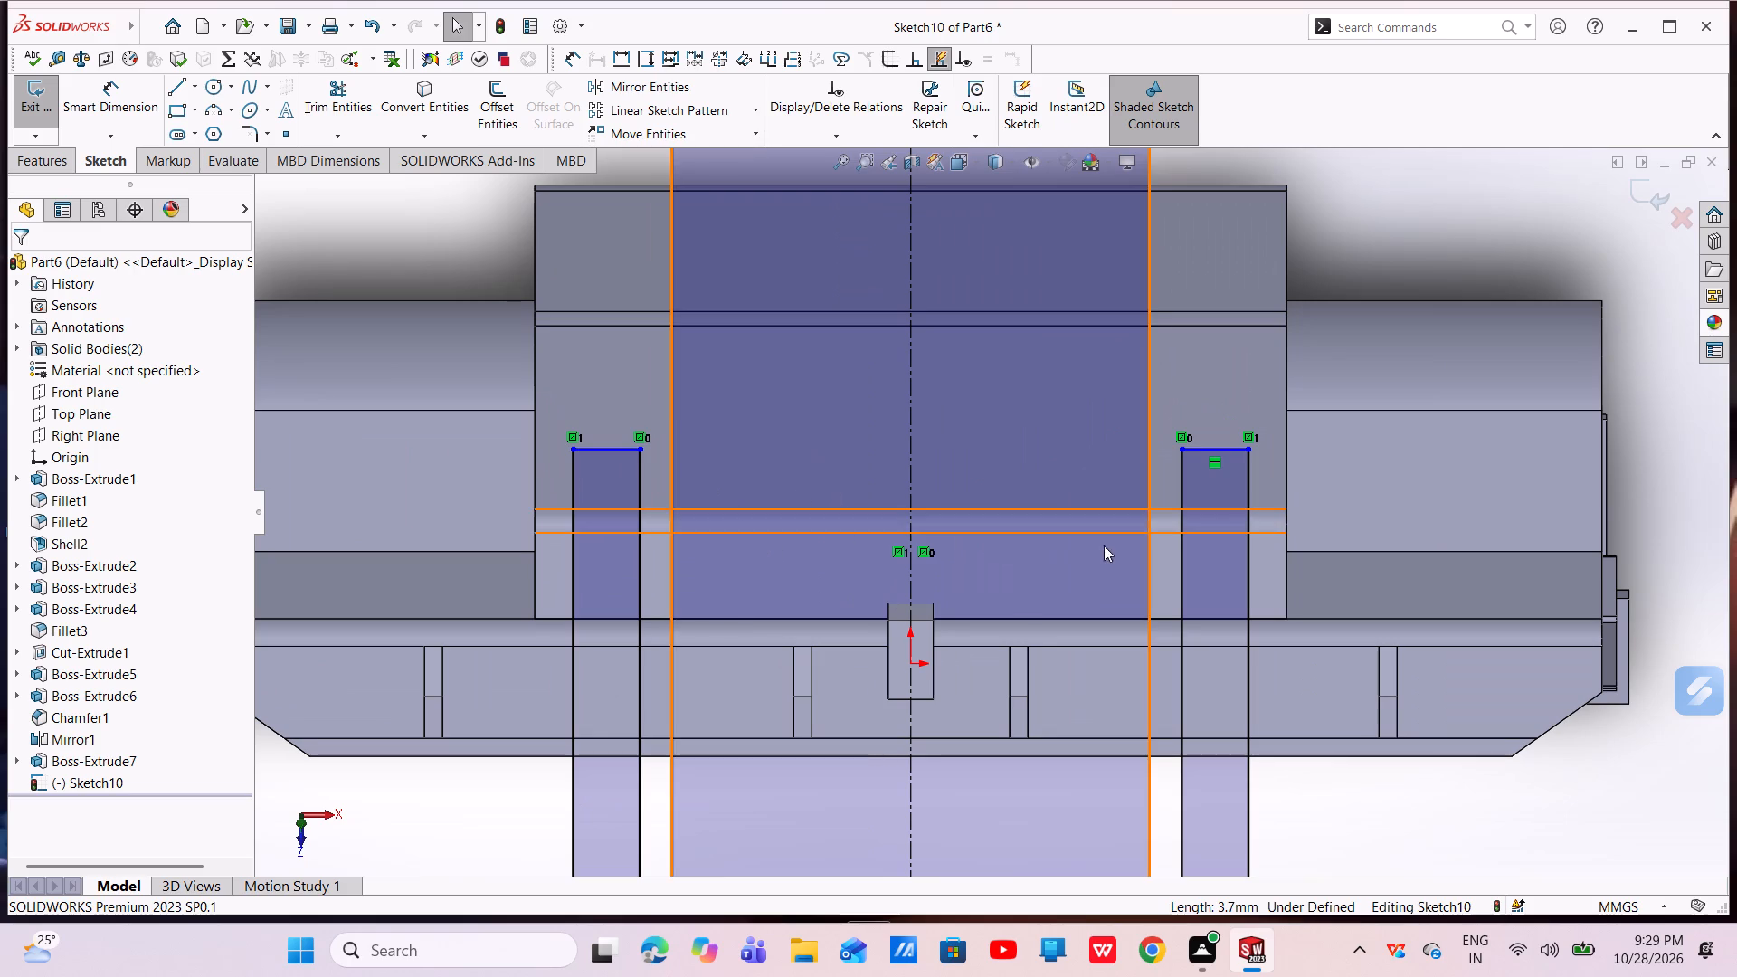
pyautogui.press('Escape')
pyautogui.press('Escape')
pyautogui.press('Escape')
pyautogui.click(1214, 448)
pyautogui.rightClick(1214, 449)
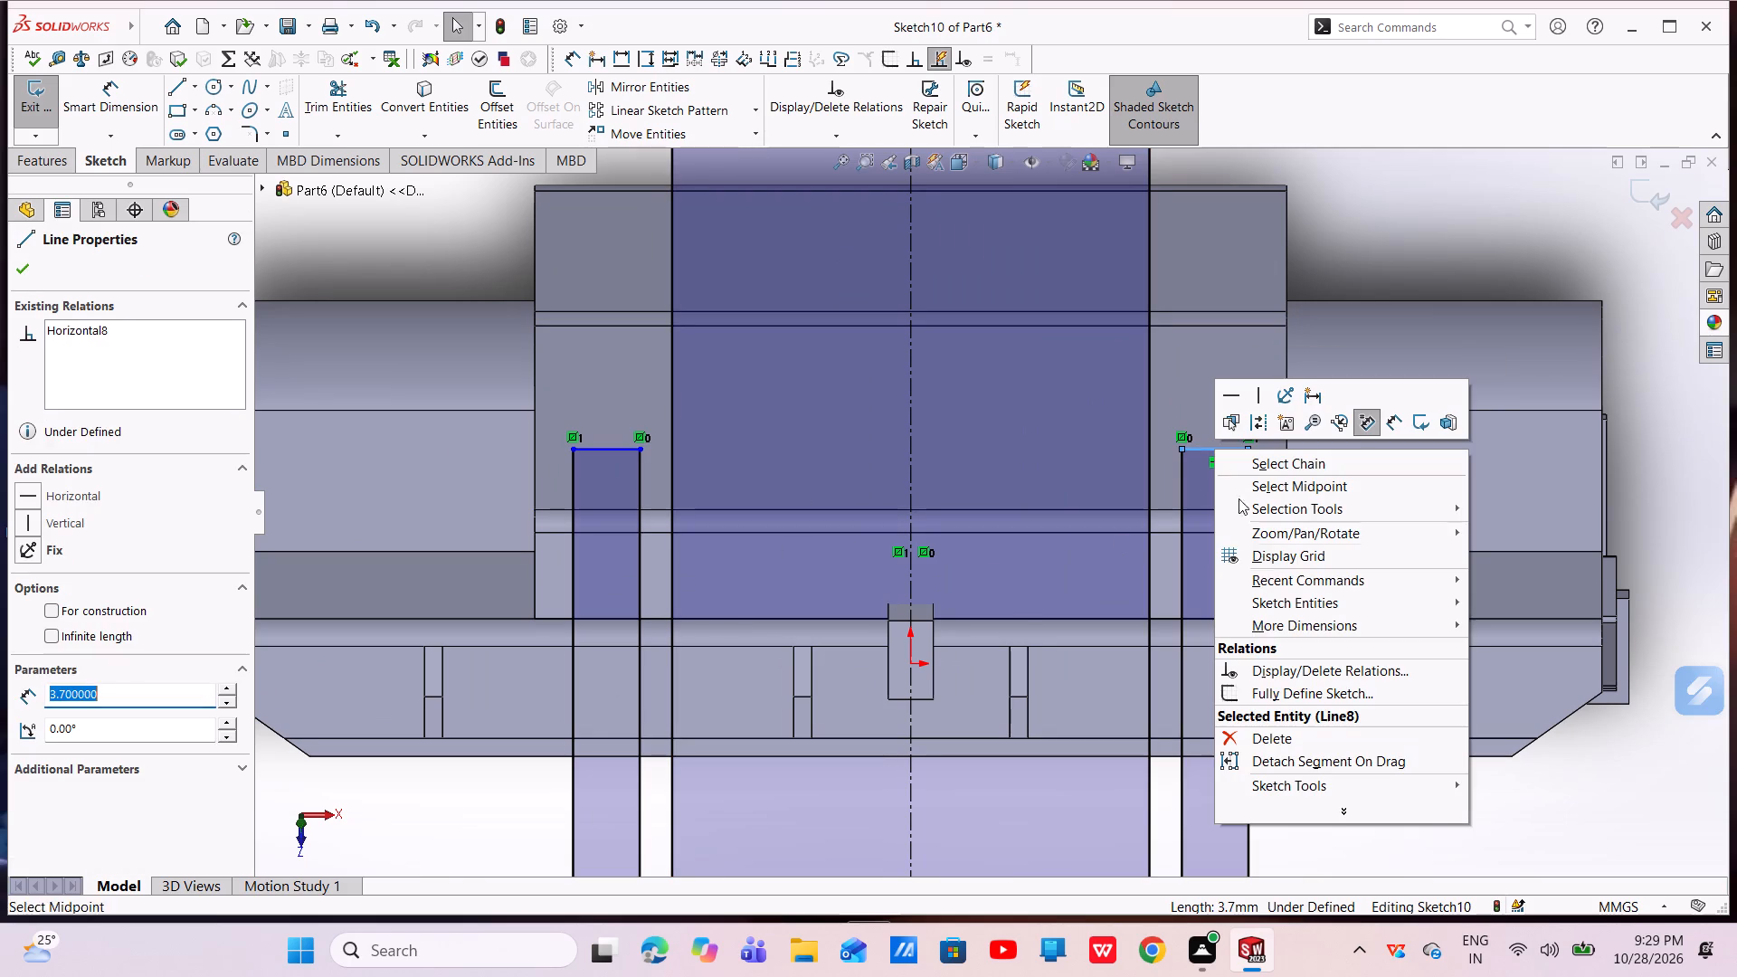
pyautogui.click(1262, 734)
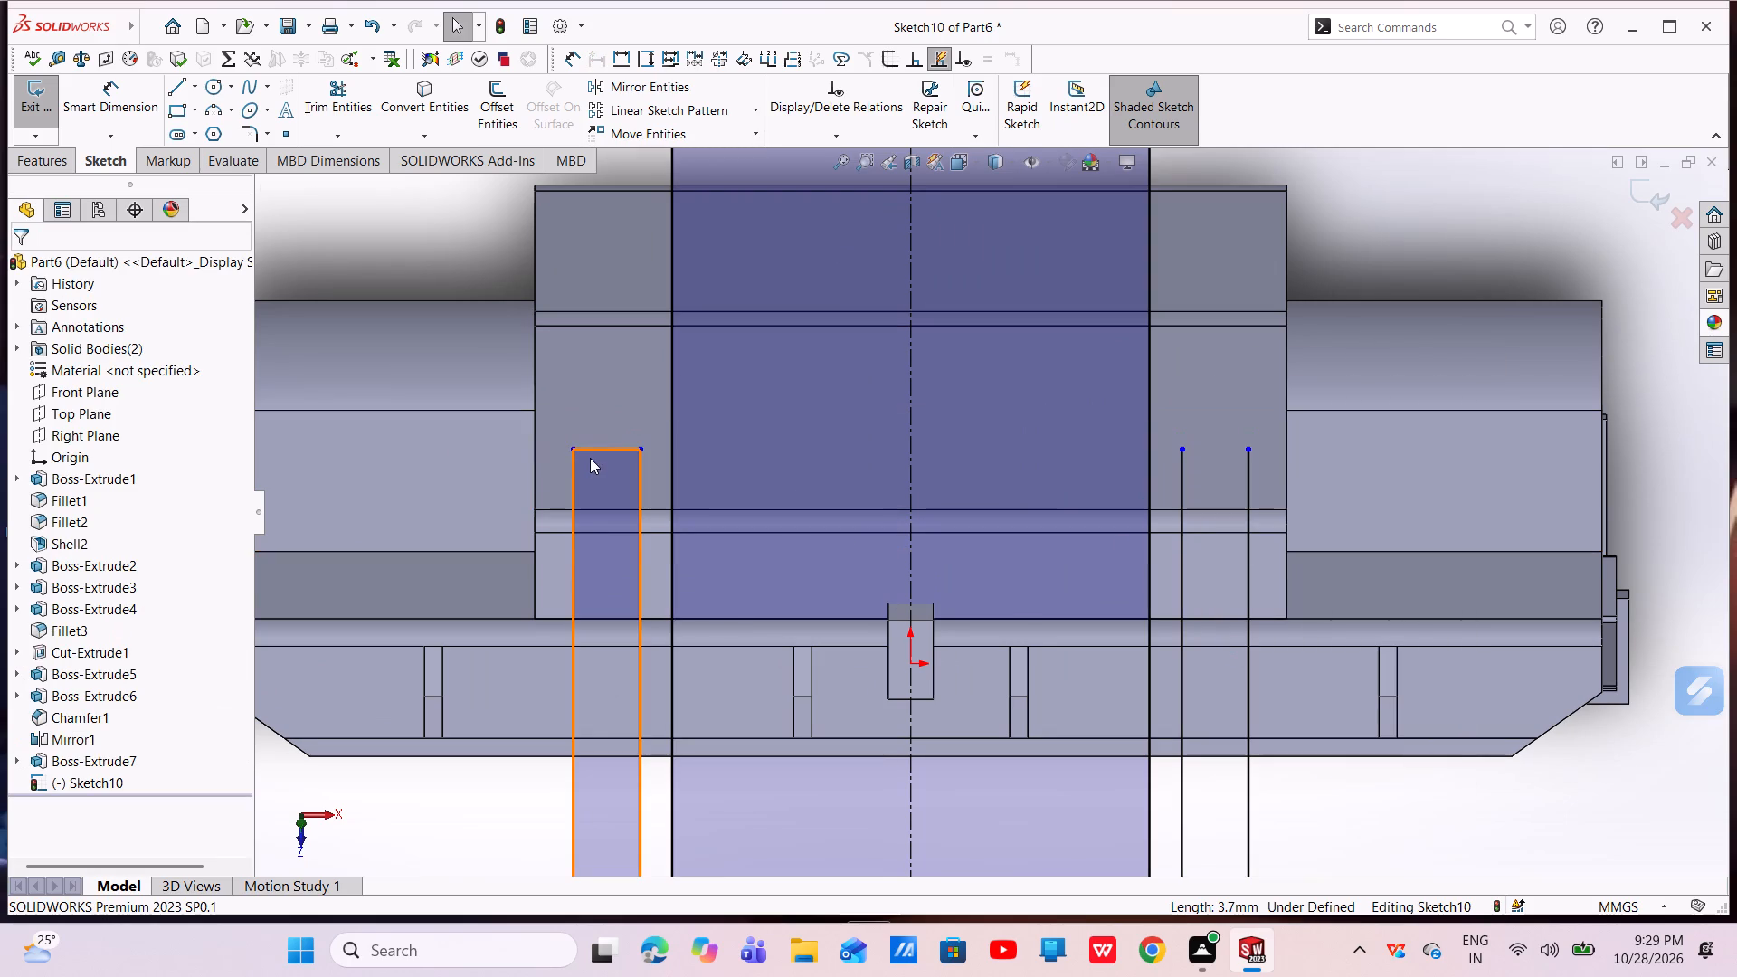
pyautogui.click(602, 450)
pyautogui.rightClick(602, 450)
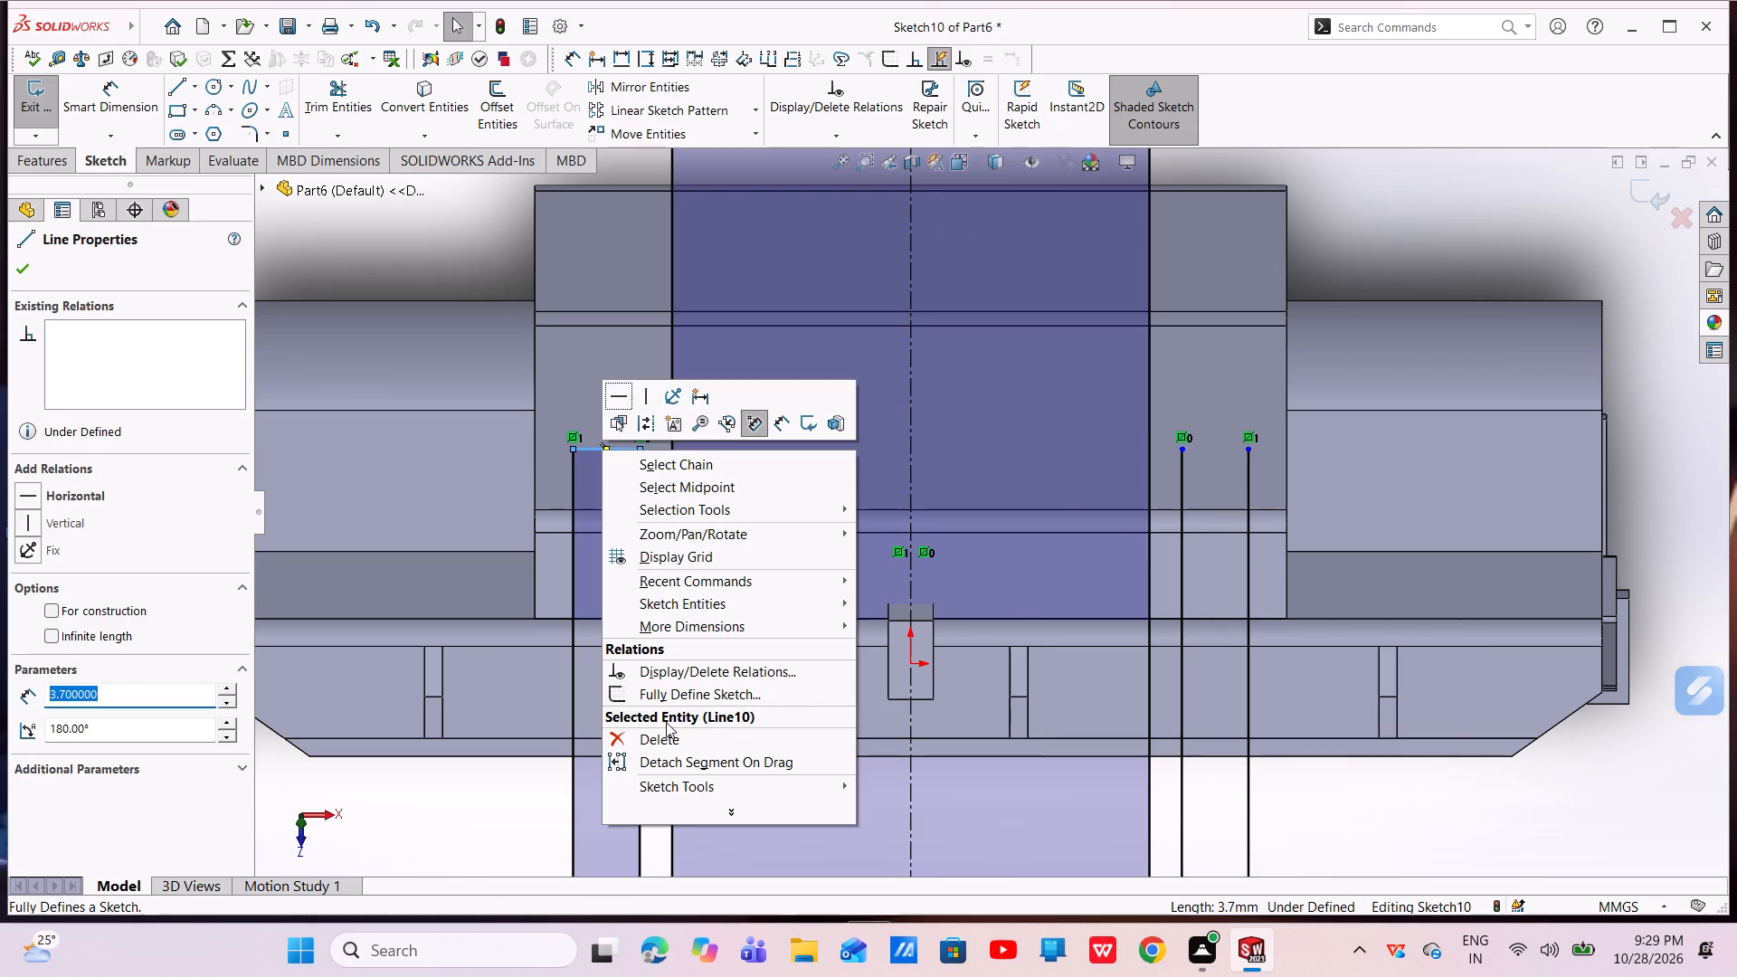
pyautogui.click(642, 736)
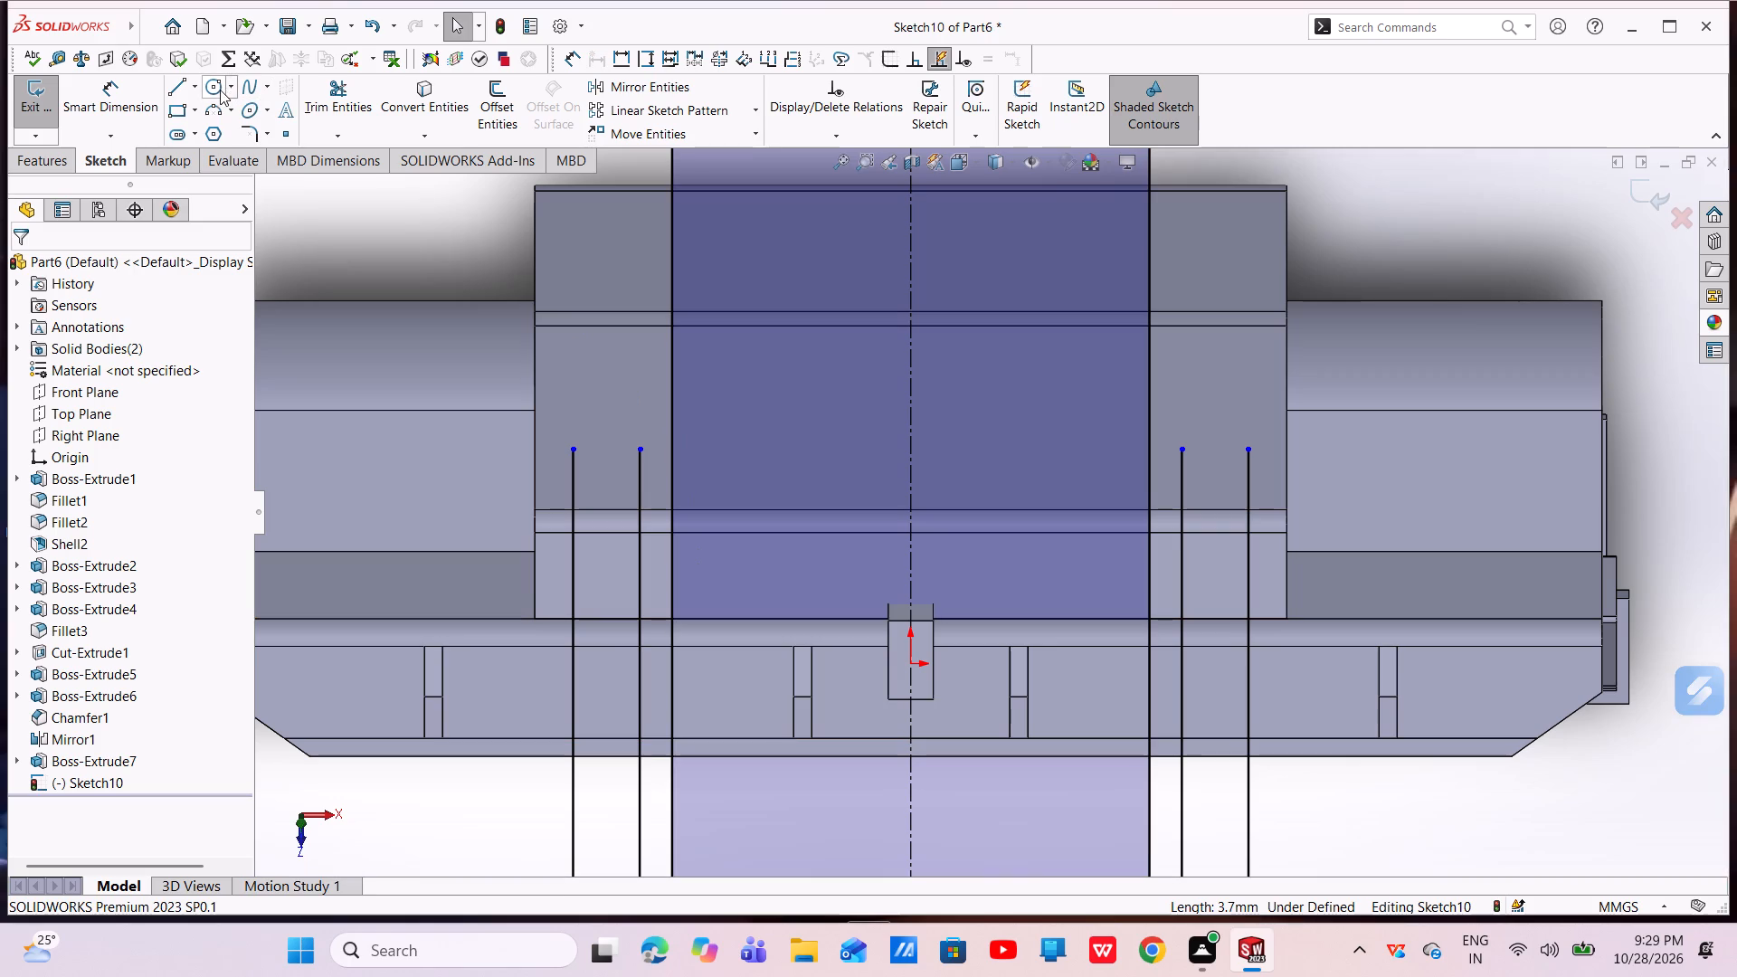
# Close the left narrow rectangle's open top with a three-point semicircular arc tangent to its two vertical sides.
pyautogui.click(215, 108)
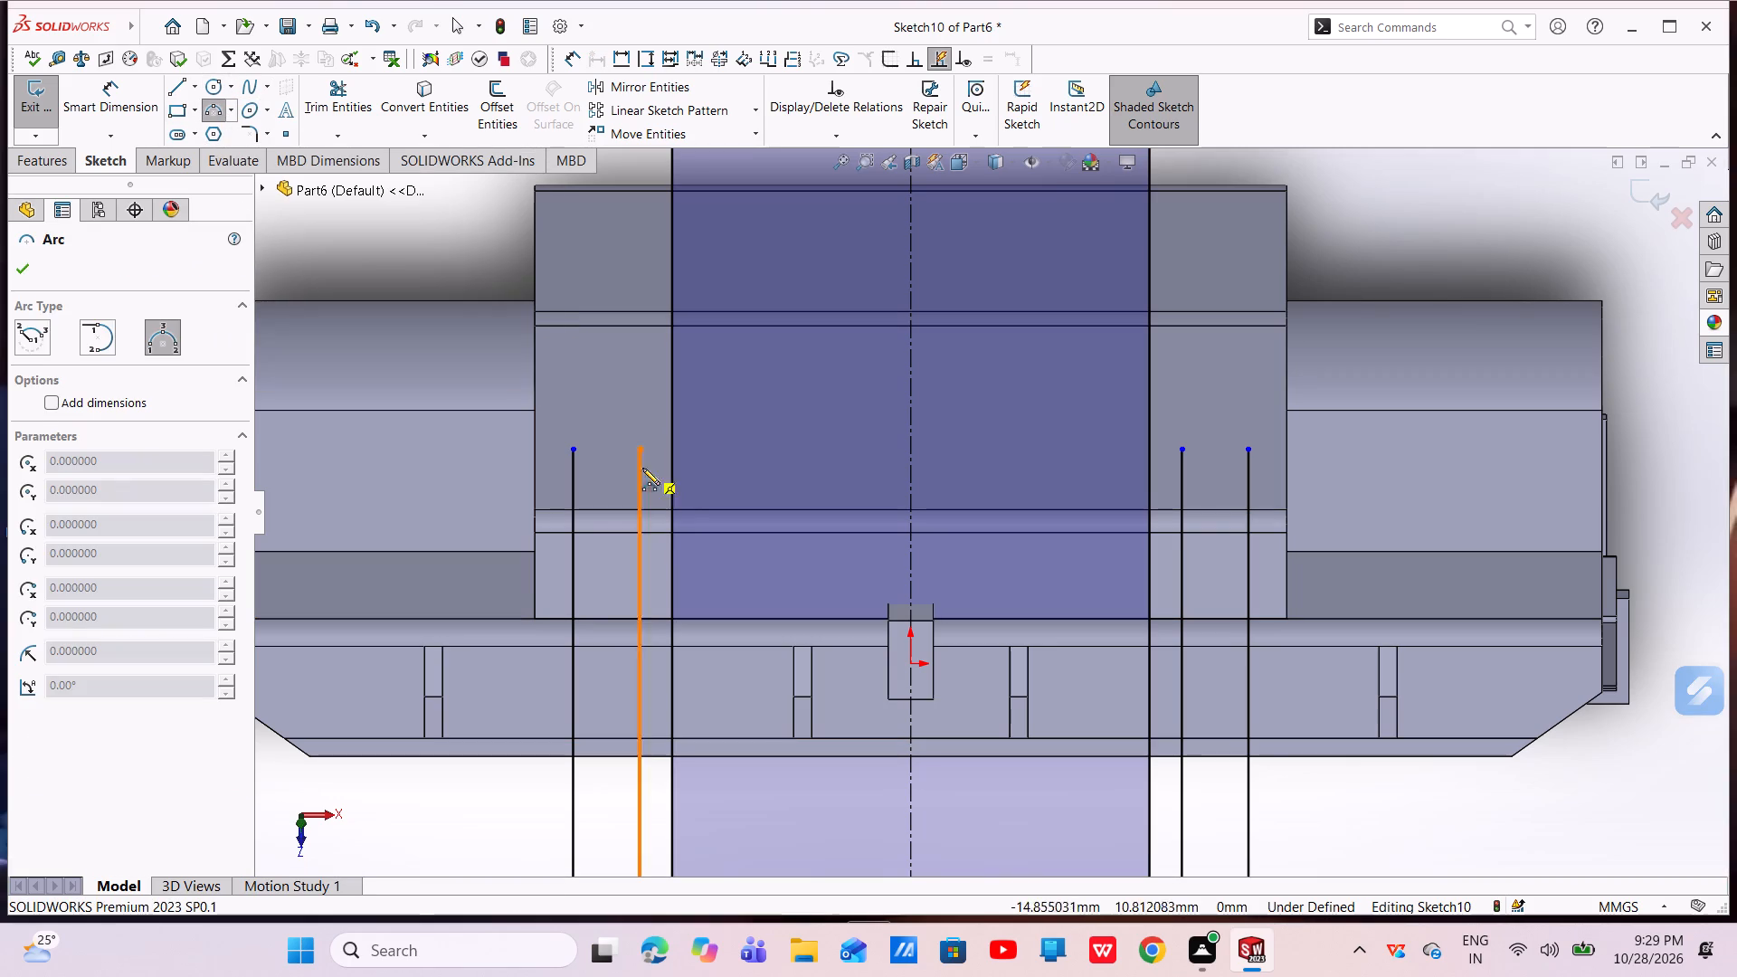
pyautogui.click(572, 452)
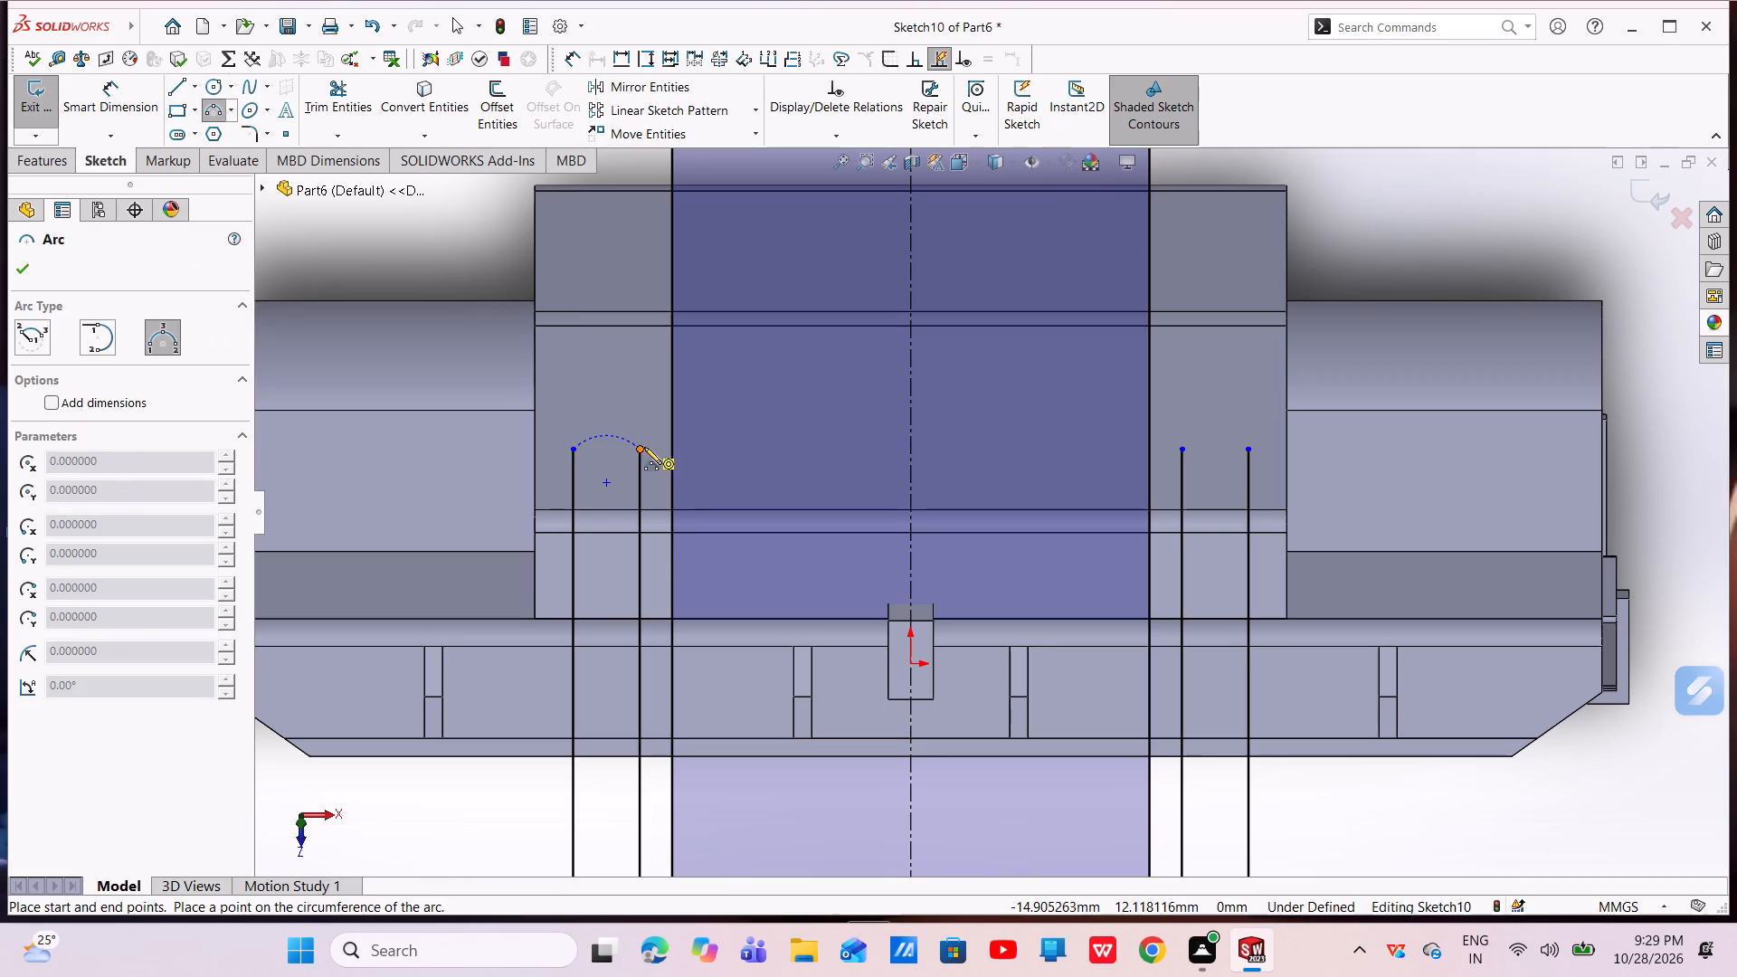
pyautogui.click(637, 449)
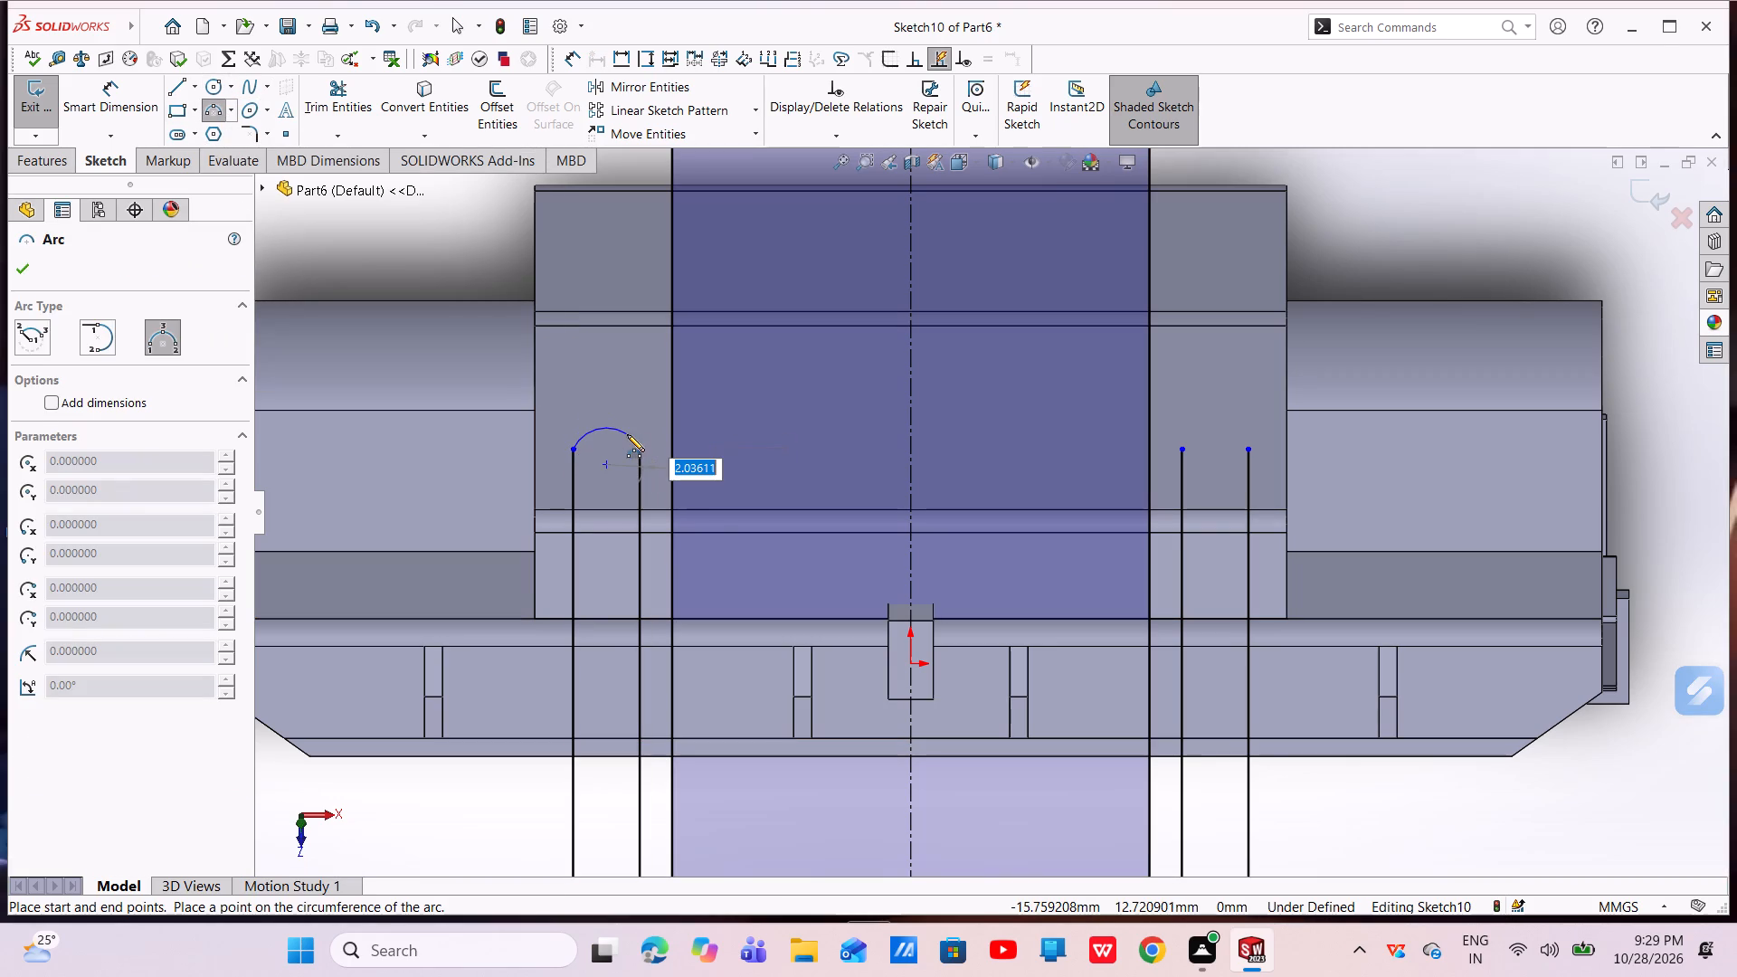
pyautogui.click(627, 429)
pyautogui.rightClick(627, 429)
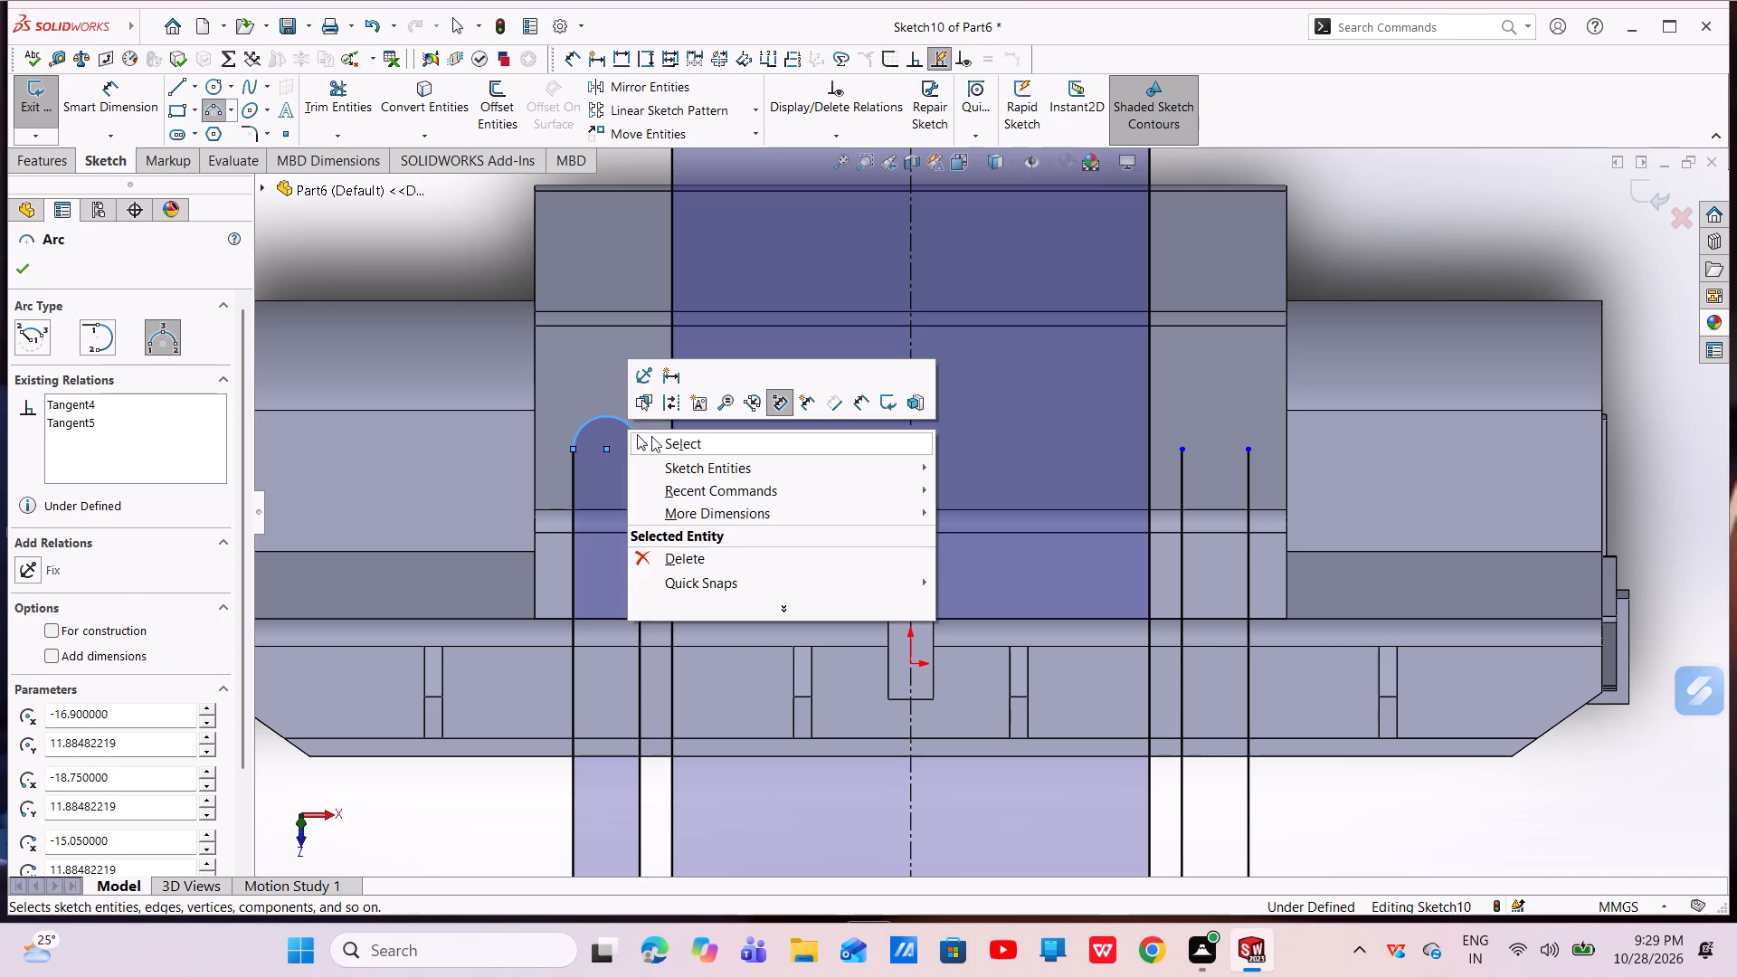
pyautogui.click(655, 440)
# Close the right narrow rectangle's open top with a three-point semicircular arc tangent to its two vertical sides.
pyautogui.click(210, 115)
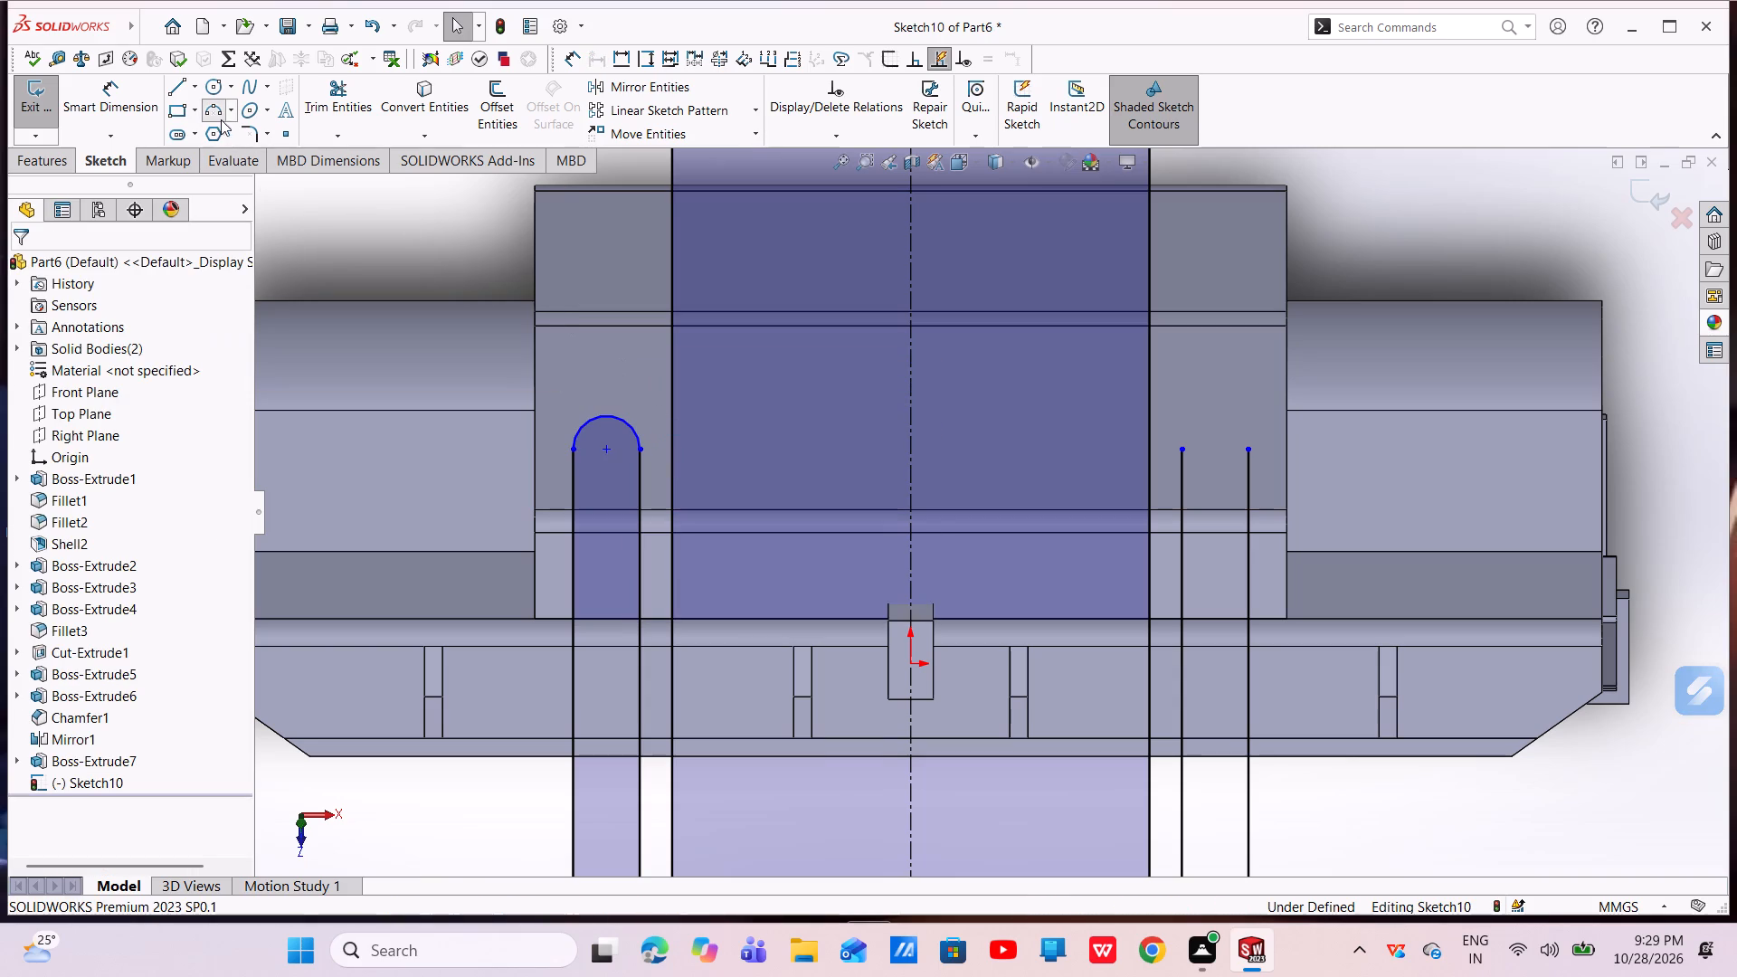
pyautogui.click(1177, 451)
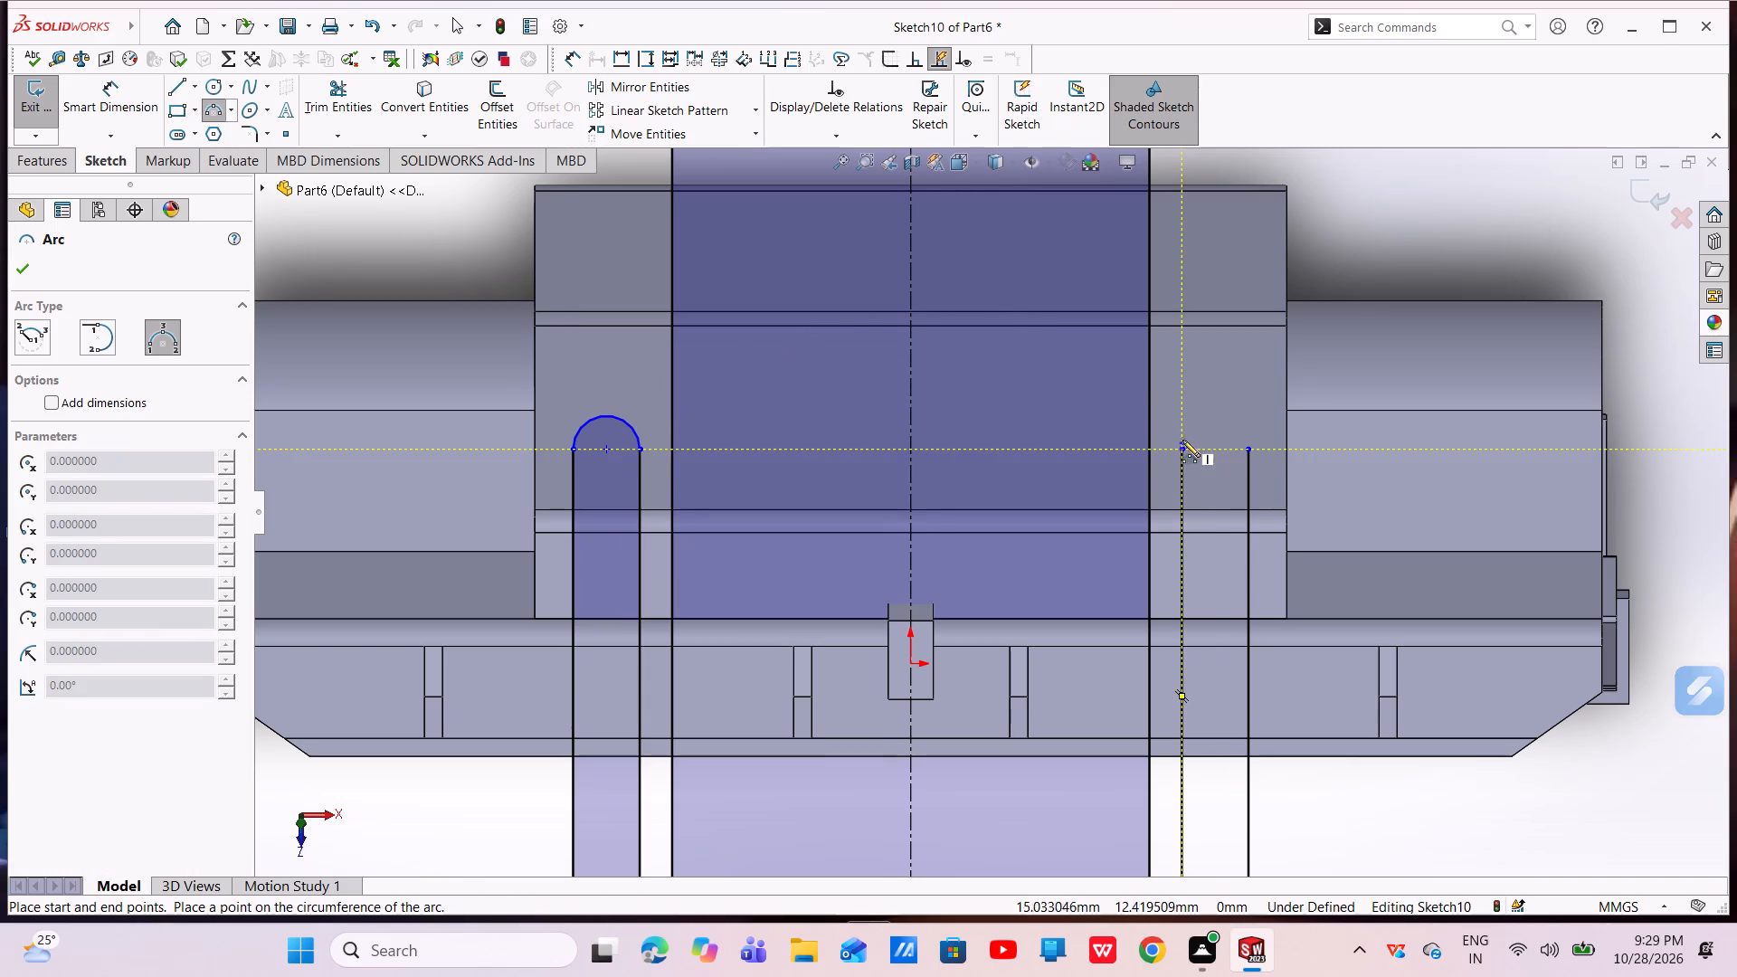
pyautogui.click(1248, 446)
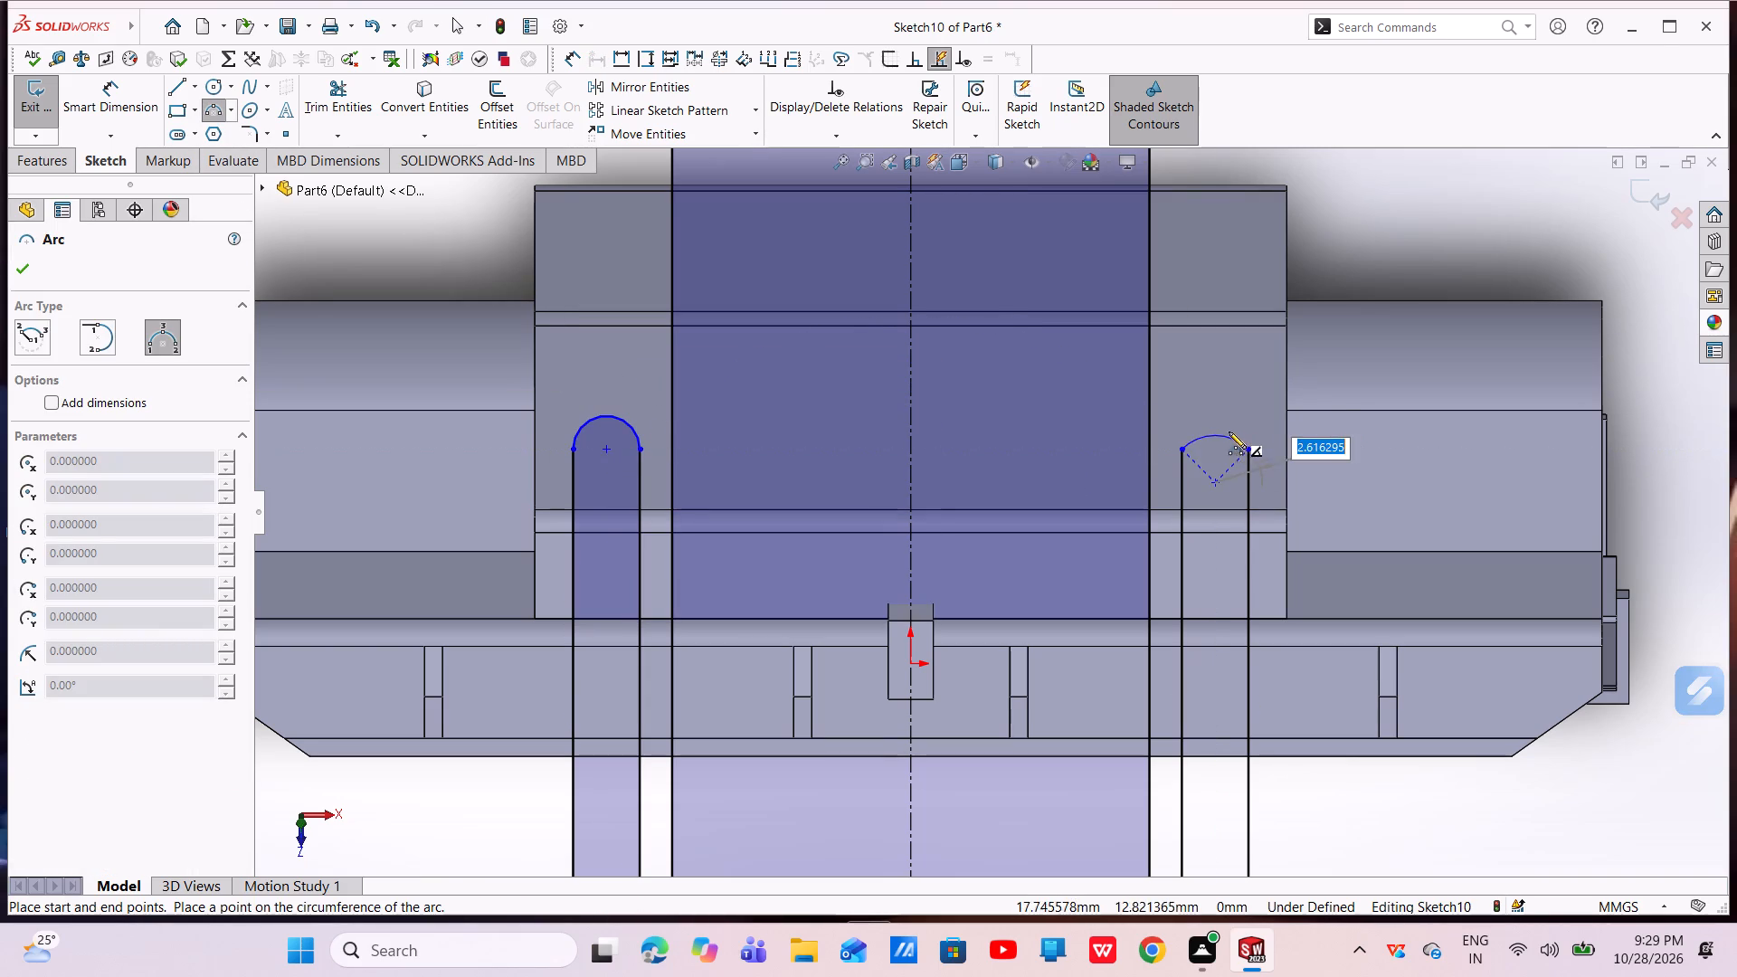
pyautogui.click(1217, 417)
pyautogui.rightClick(1217, 417)
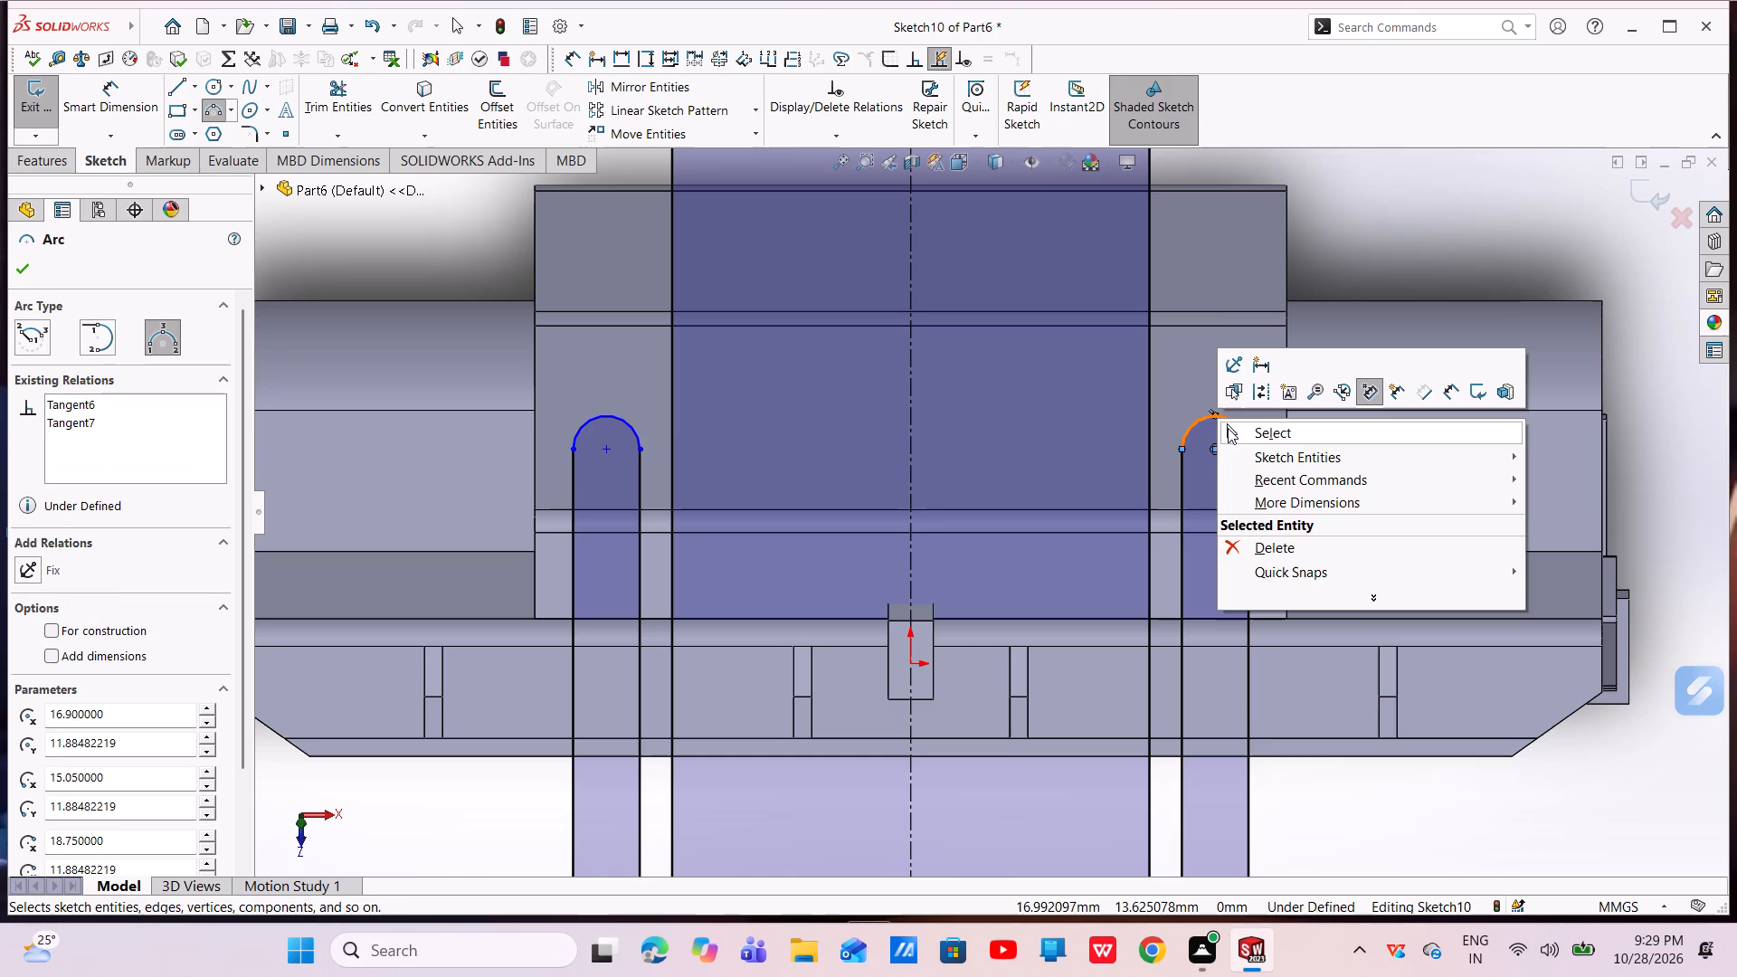
pyautogui.click(1230, 429)
pyautogui.scroll(3, 1184, 460)
pyautogui.scroll(-4, 1185, 479)
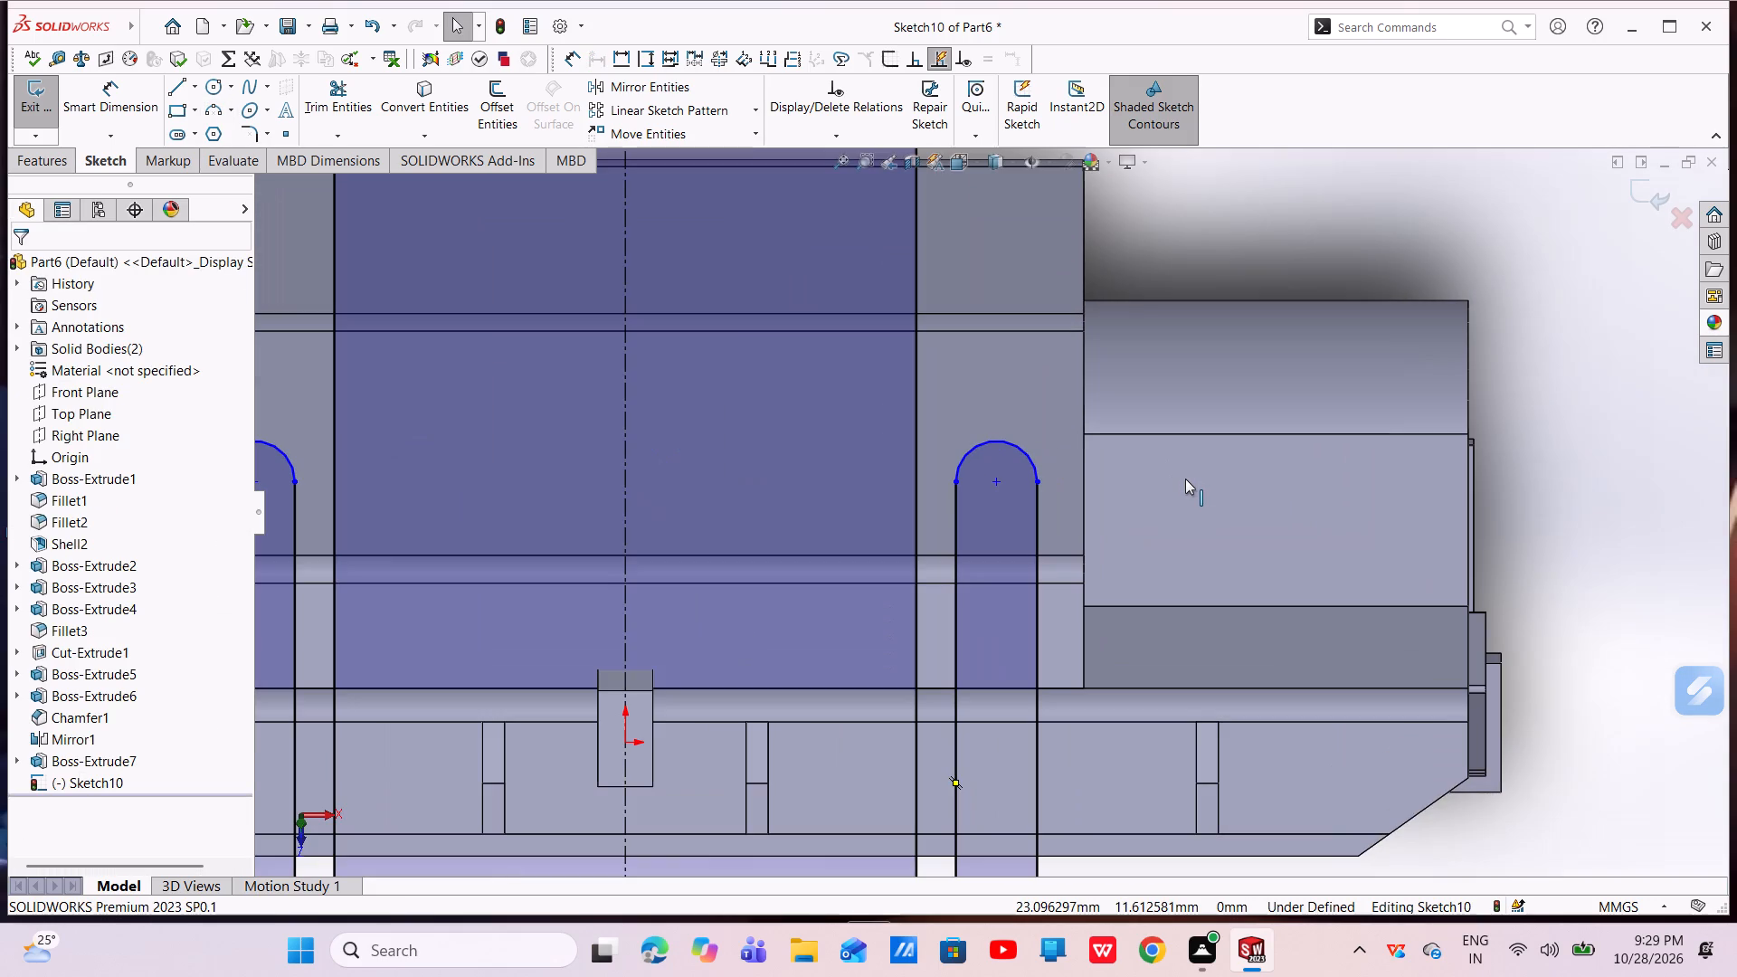
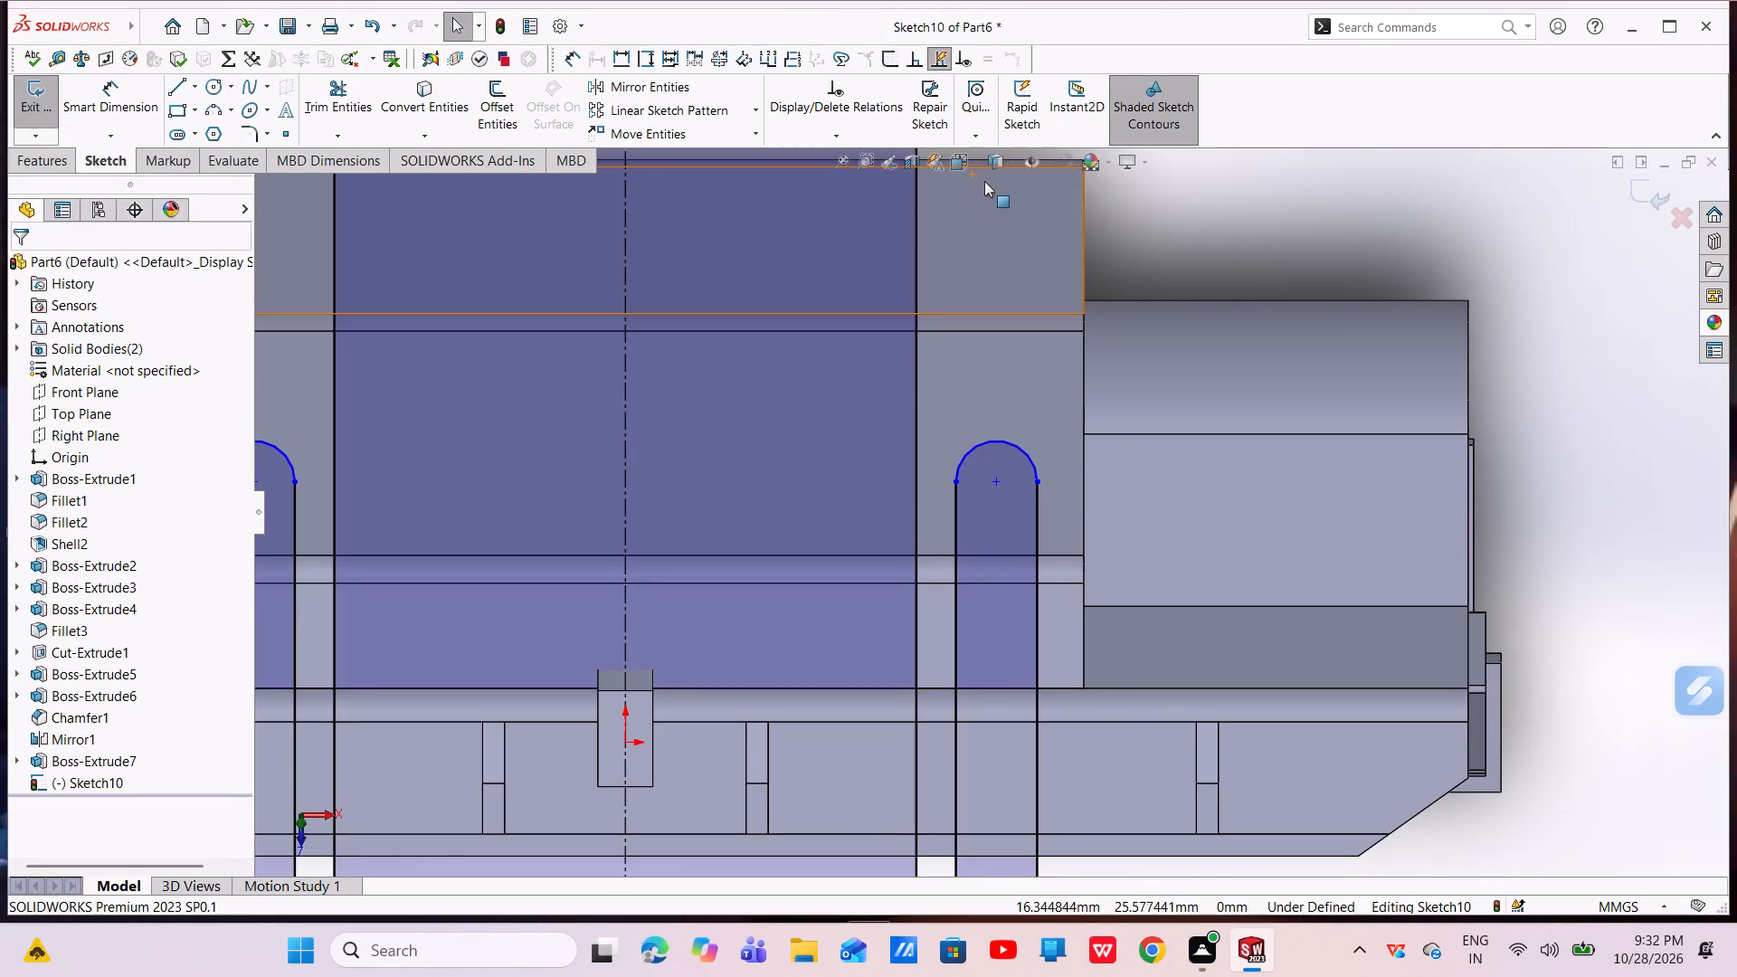
# Switch the model's display style to hidden lines visible.
pyautogui.click(1011, 166)
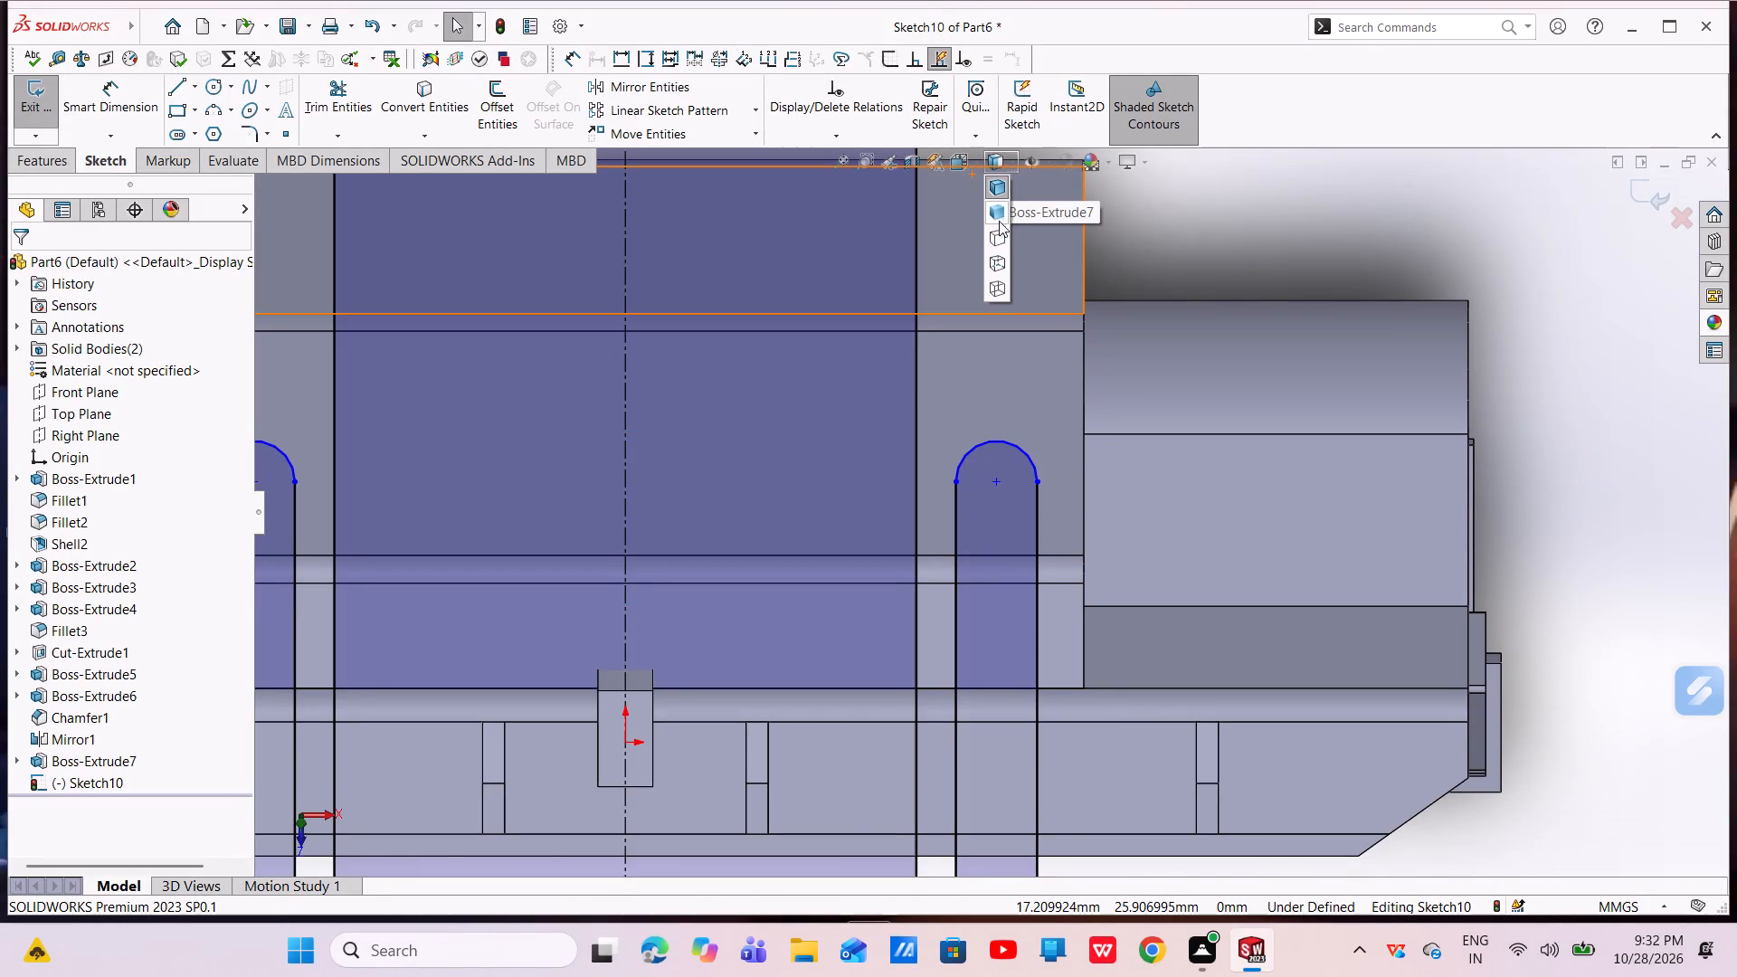
pyautogui.click(1003, 254)
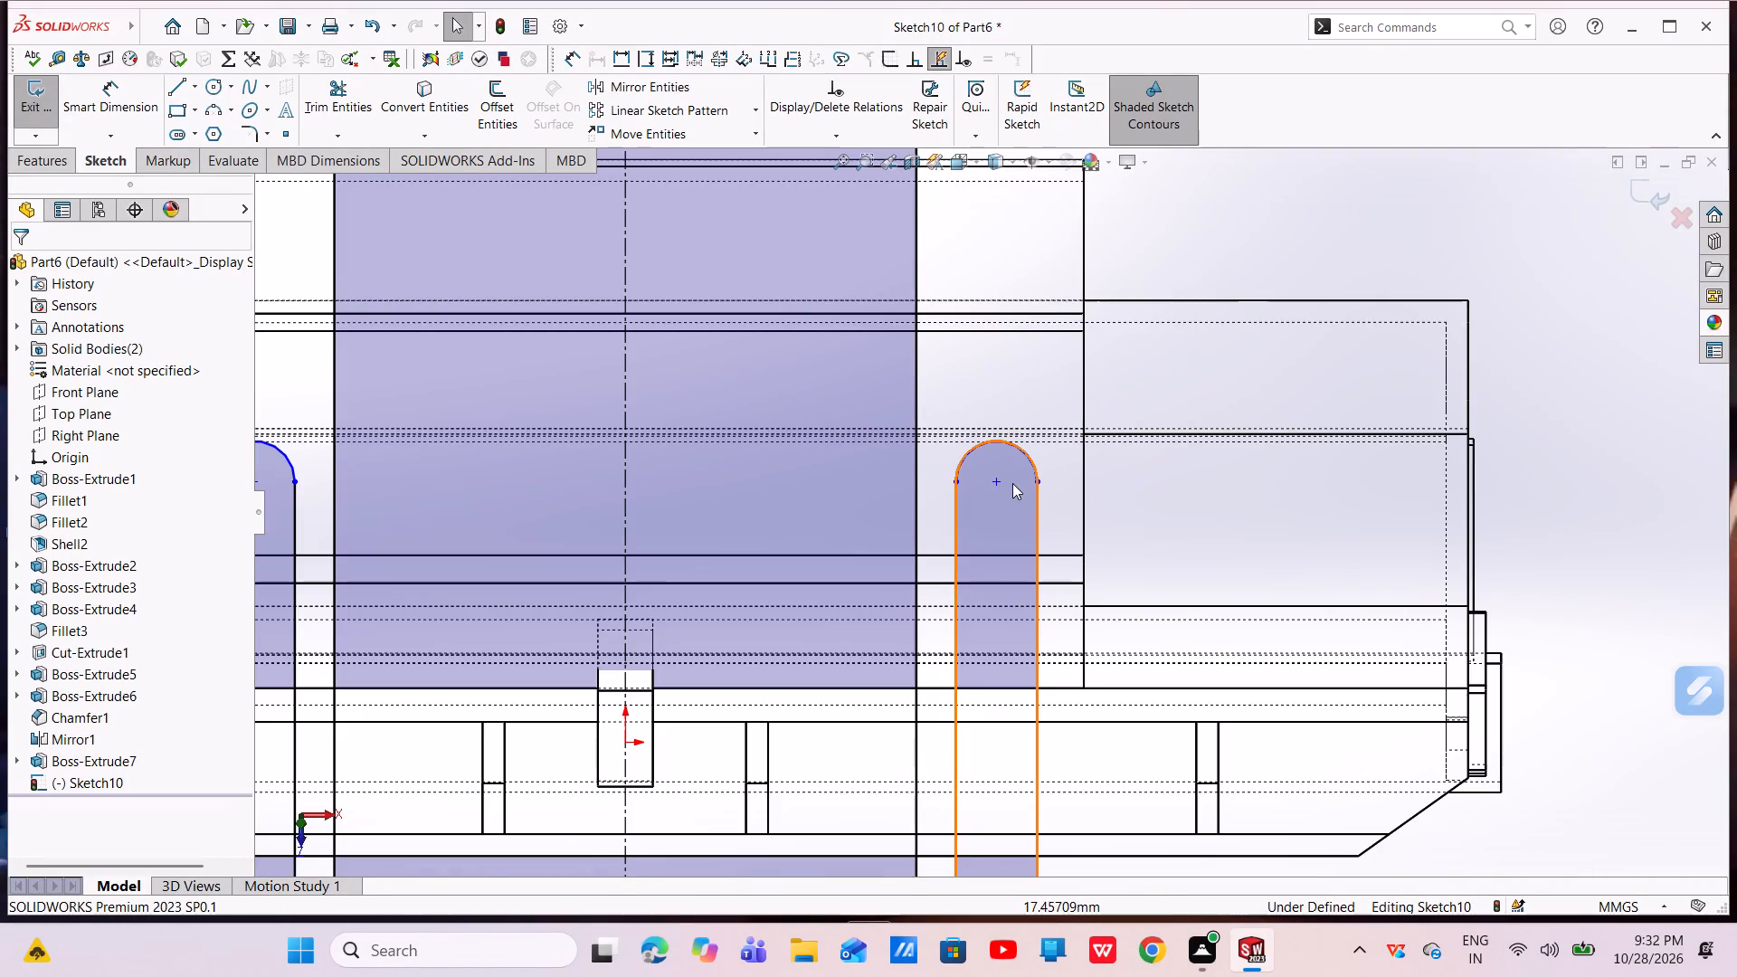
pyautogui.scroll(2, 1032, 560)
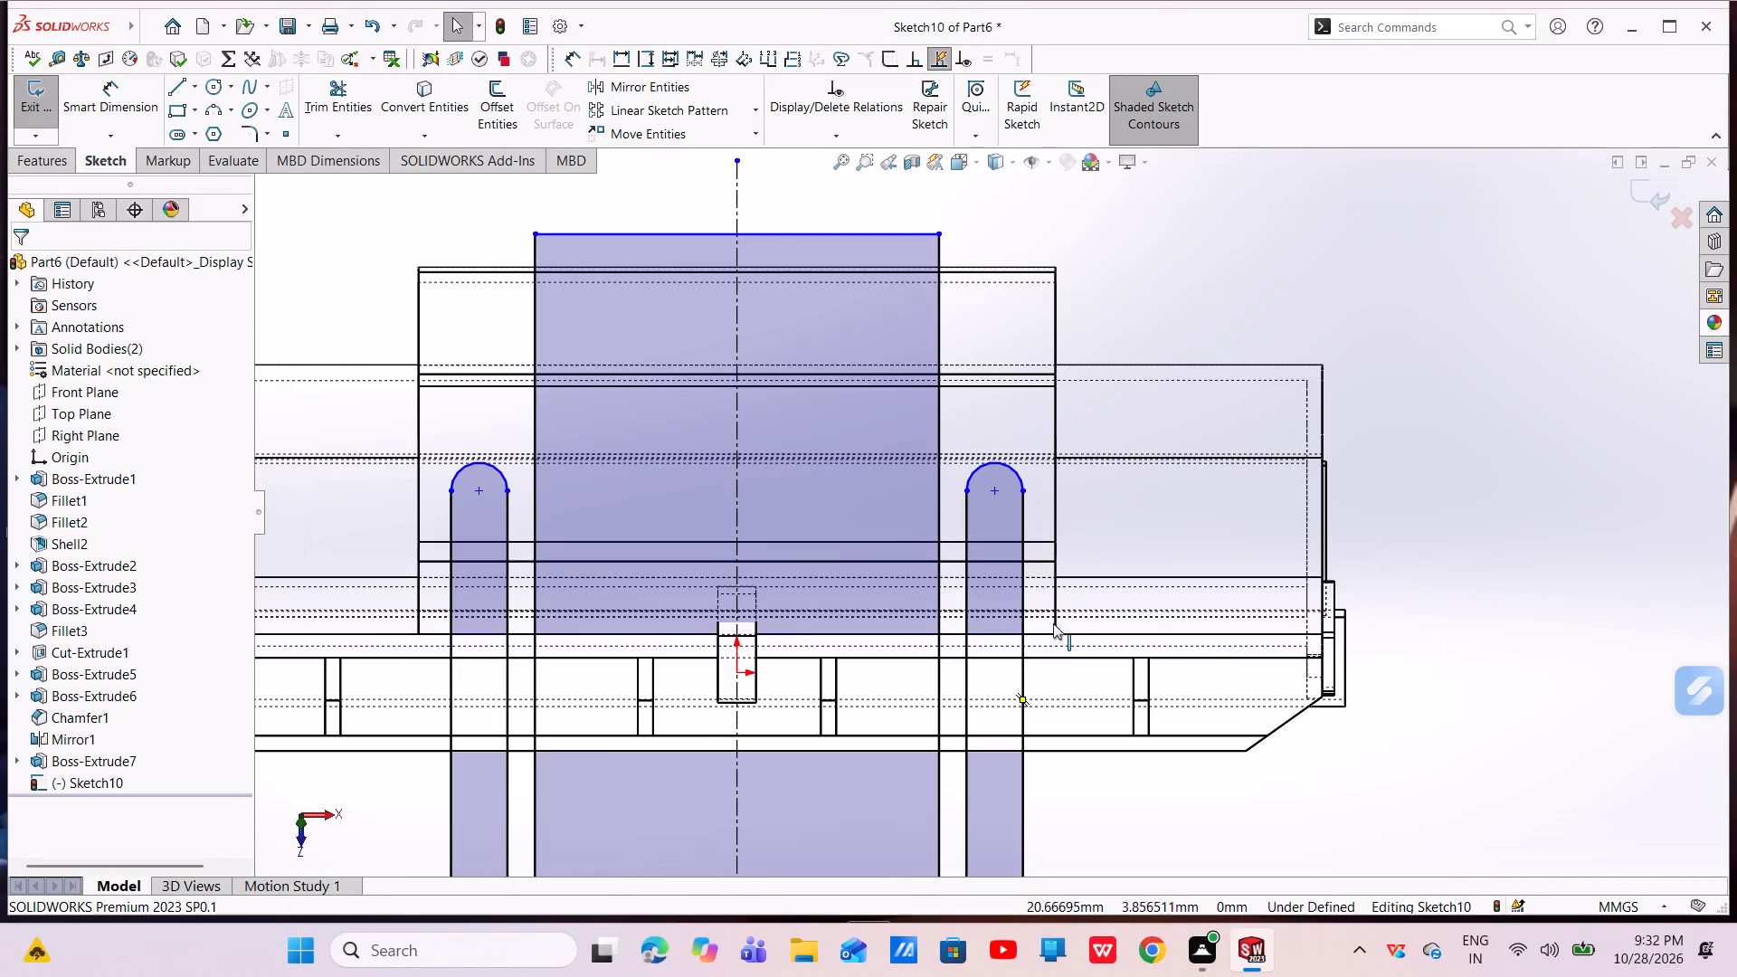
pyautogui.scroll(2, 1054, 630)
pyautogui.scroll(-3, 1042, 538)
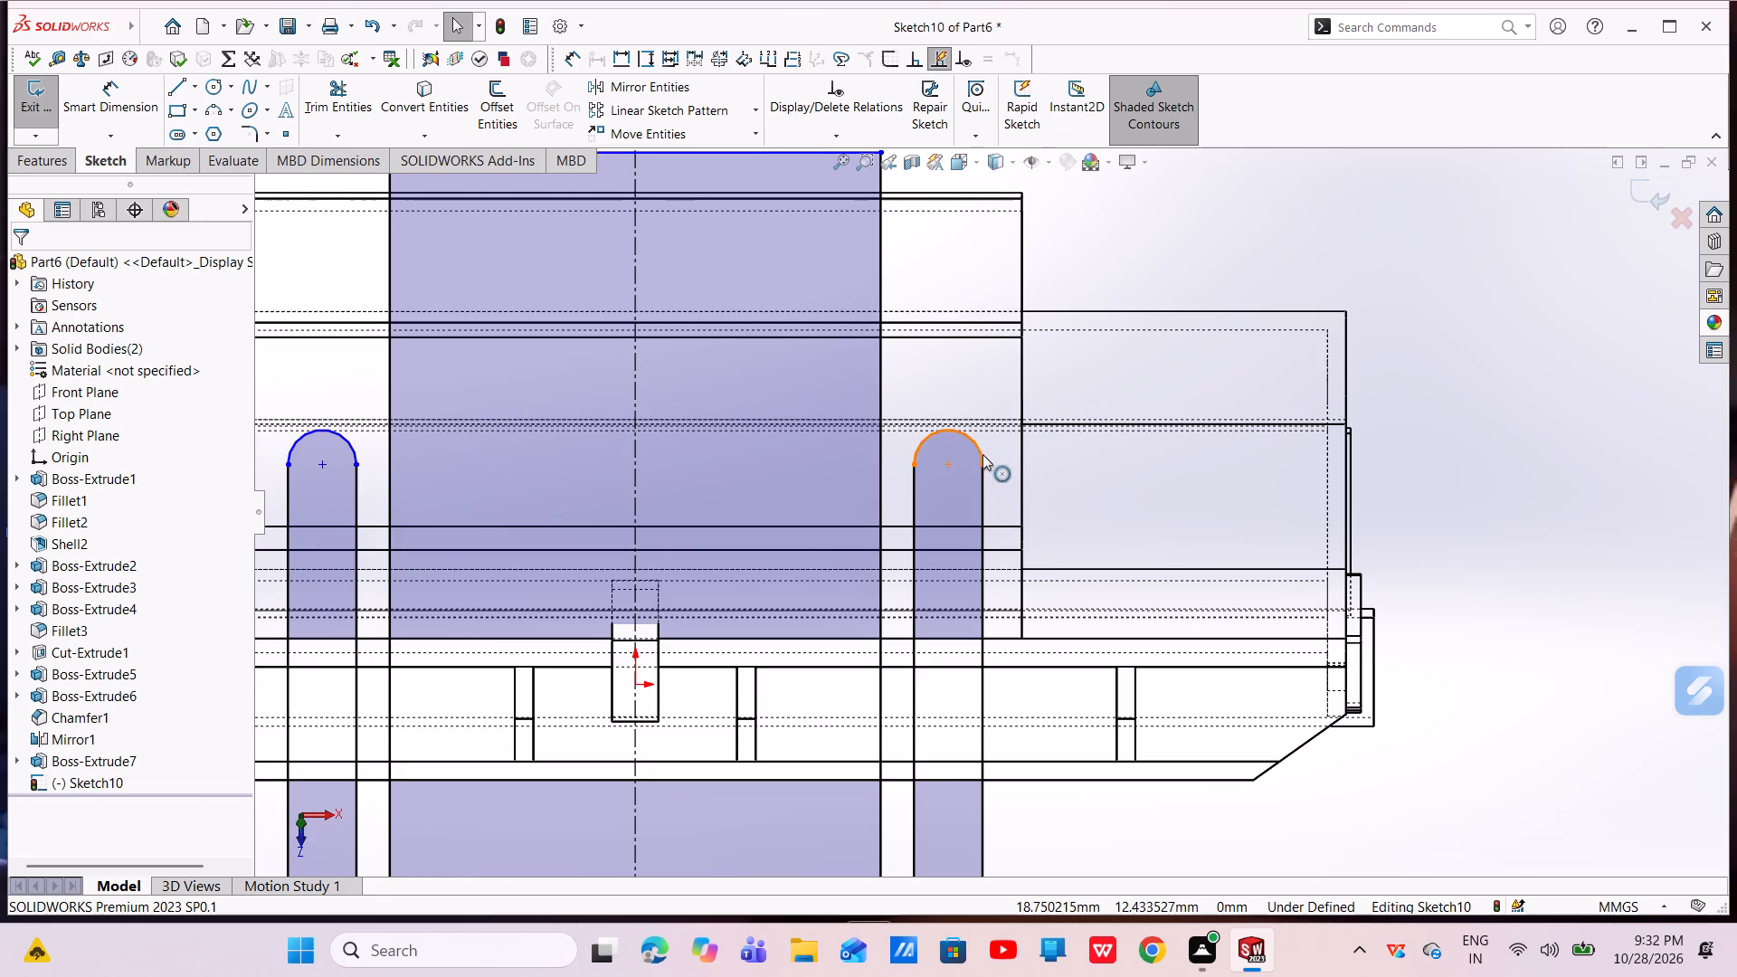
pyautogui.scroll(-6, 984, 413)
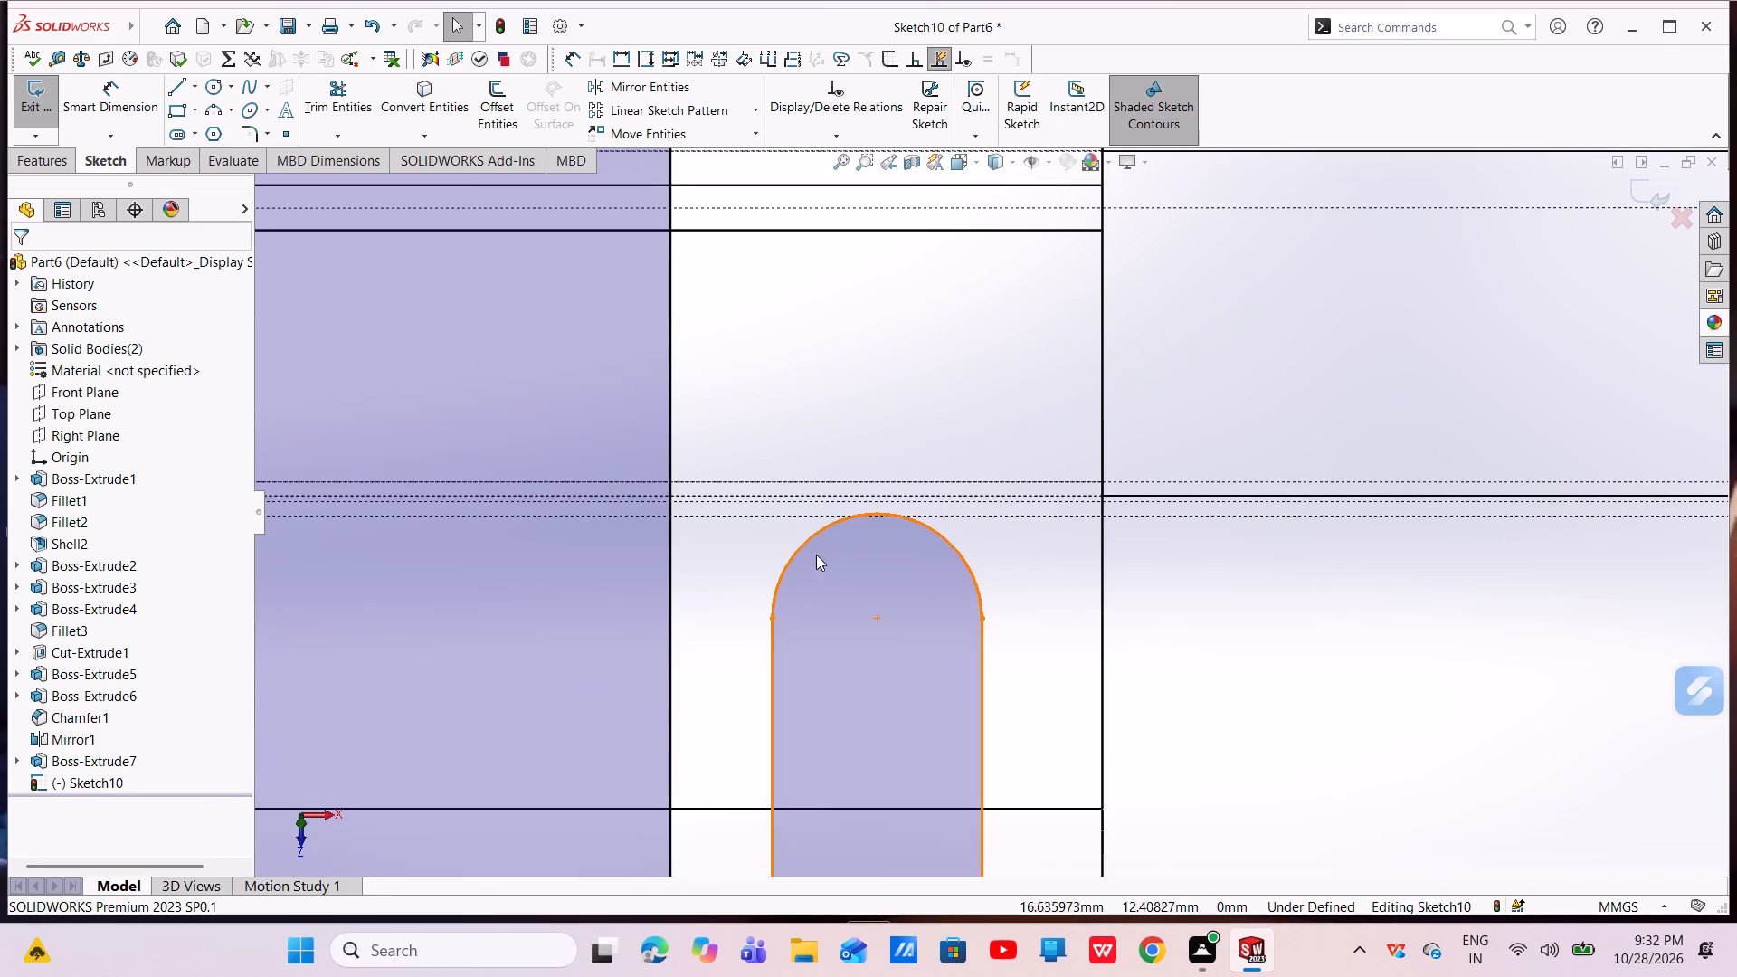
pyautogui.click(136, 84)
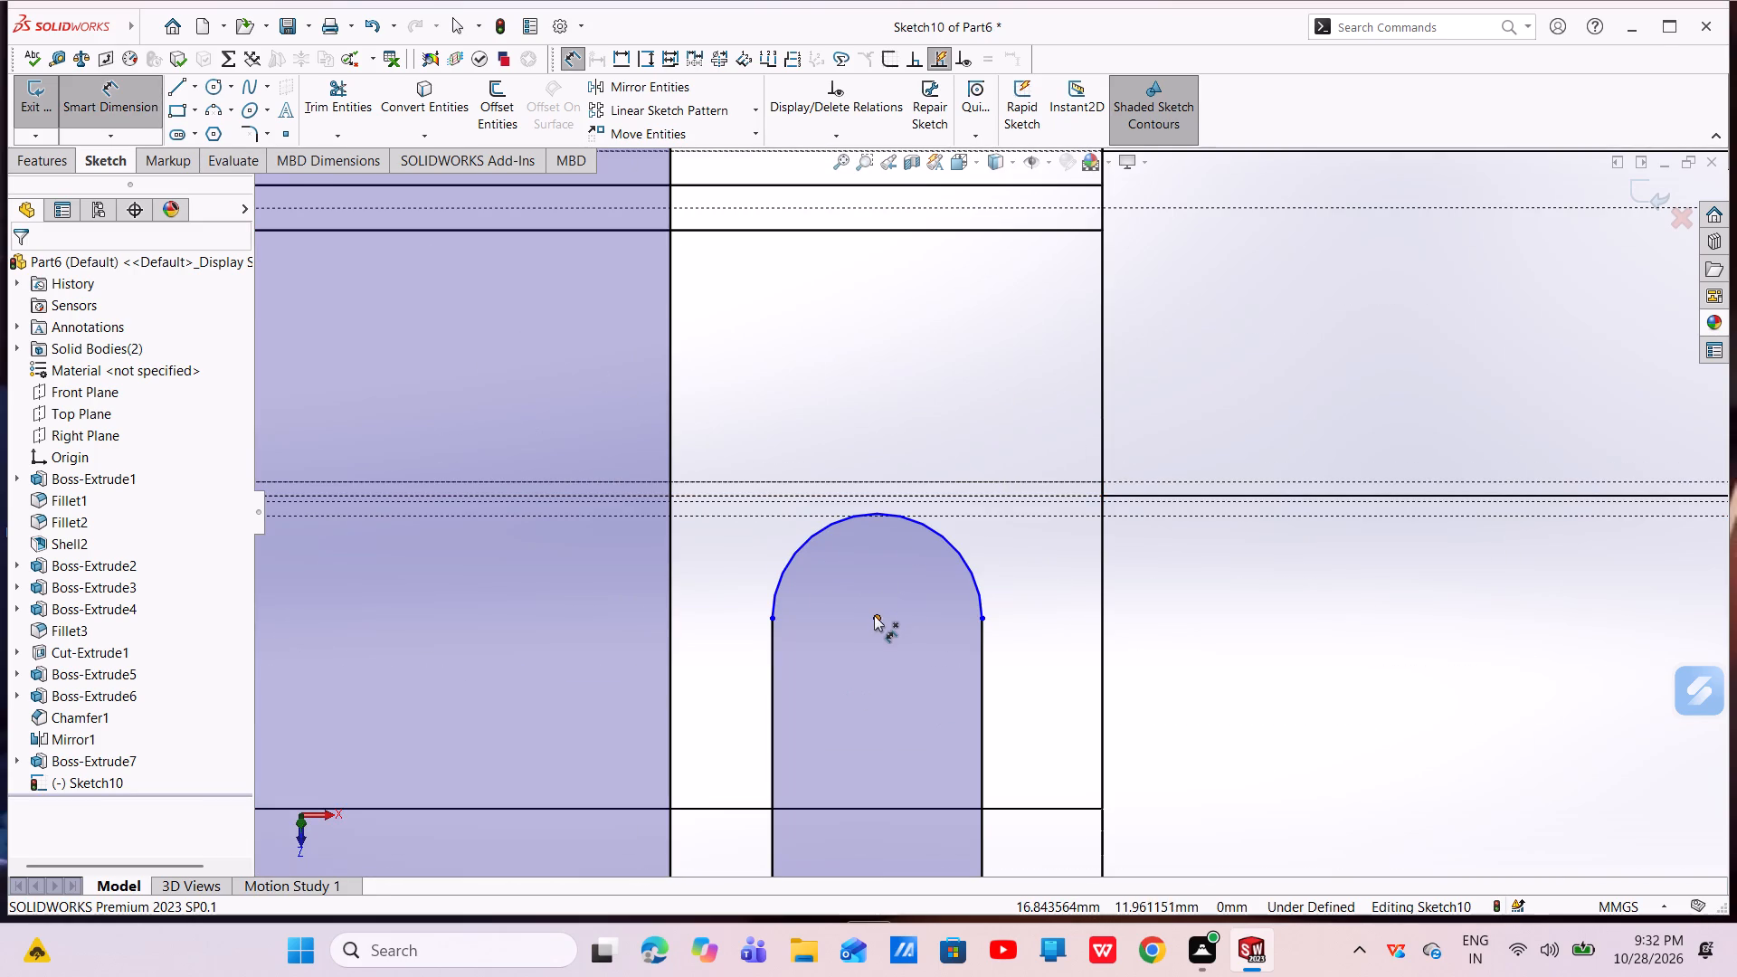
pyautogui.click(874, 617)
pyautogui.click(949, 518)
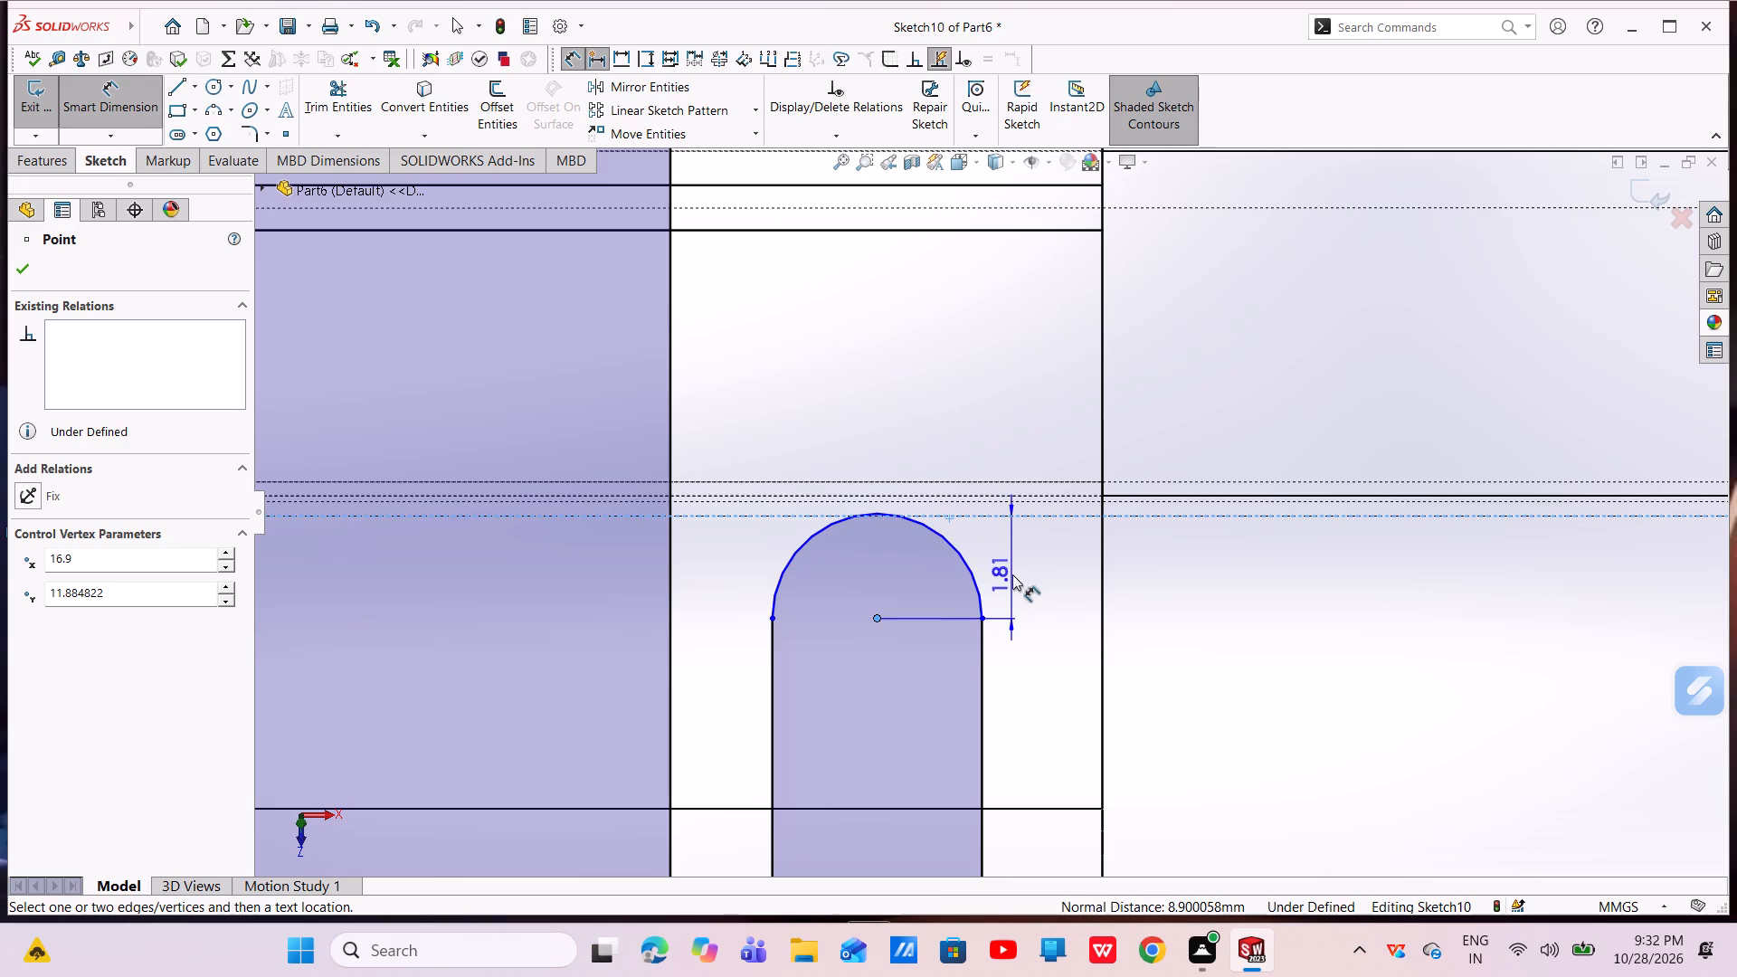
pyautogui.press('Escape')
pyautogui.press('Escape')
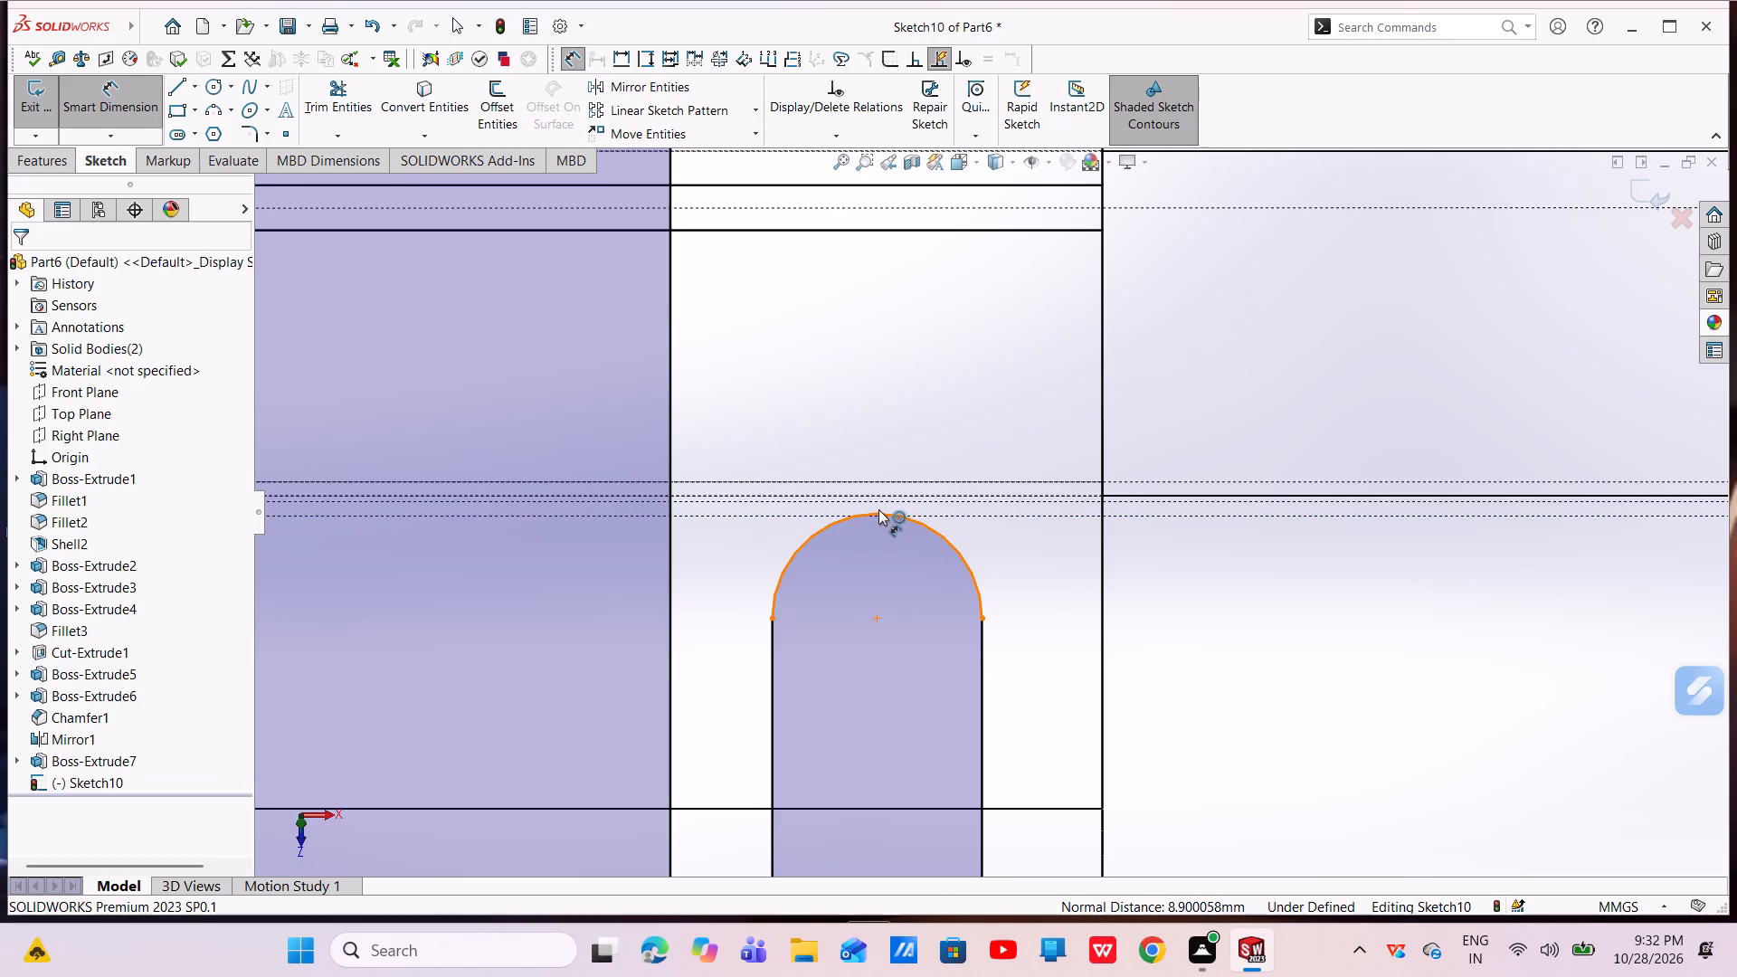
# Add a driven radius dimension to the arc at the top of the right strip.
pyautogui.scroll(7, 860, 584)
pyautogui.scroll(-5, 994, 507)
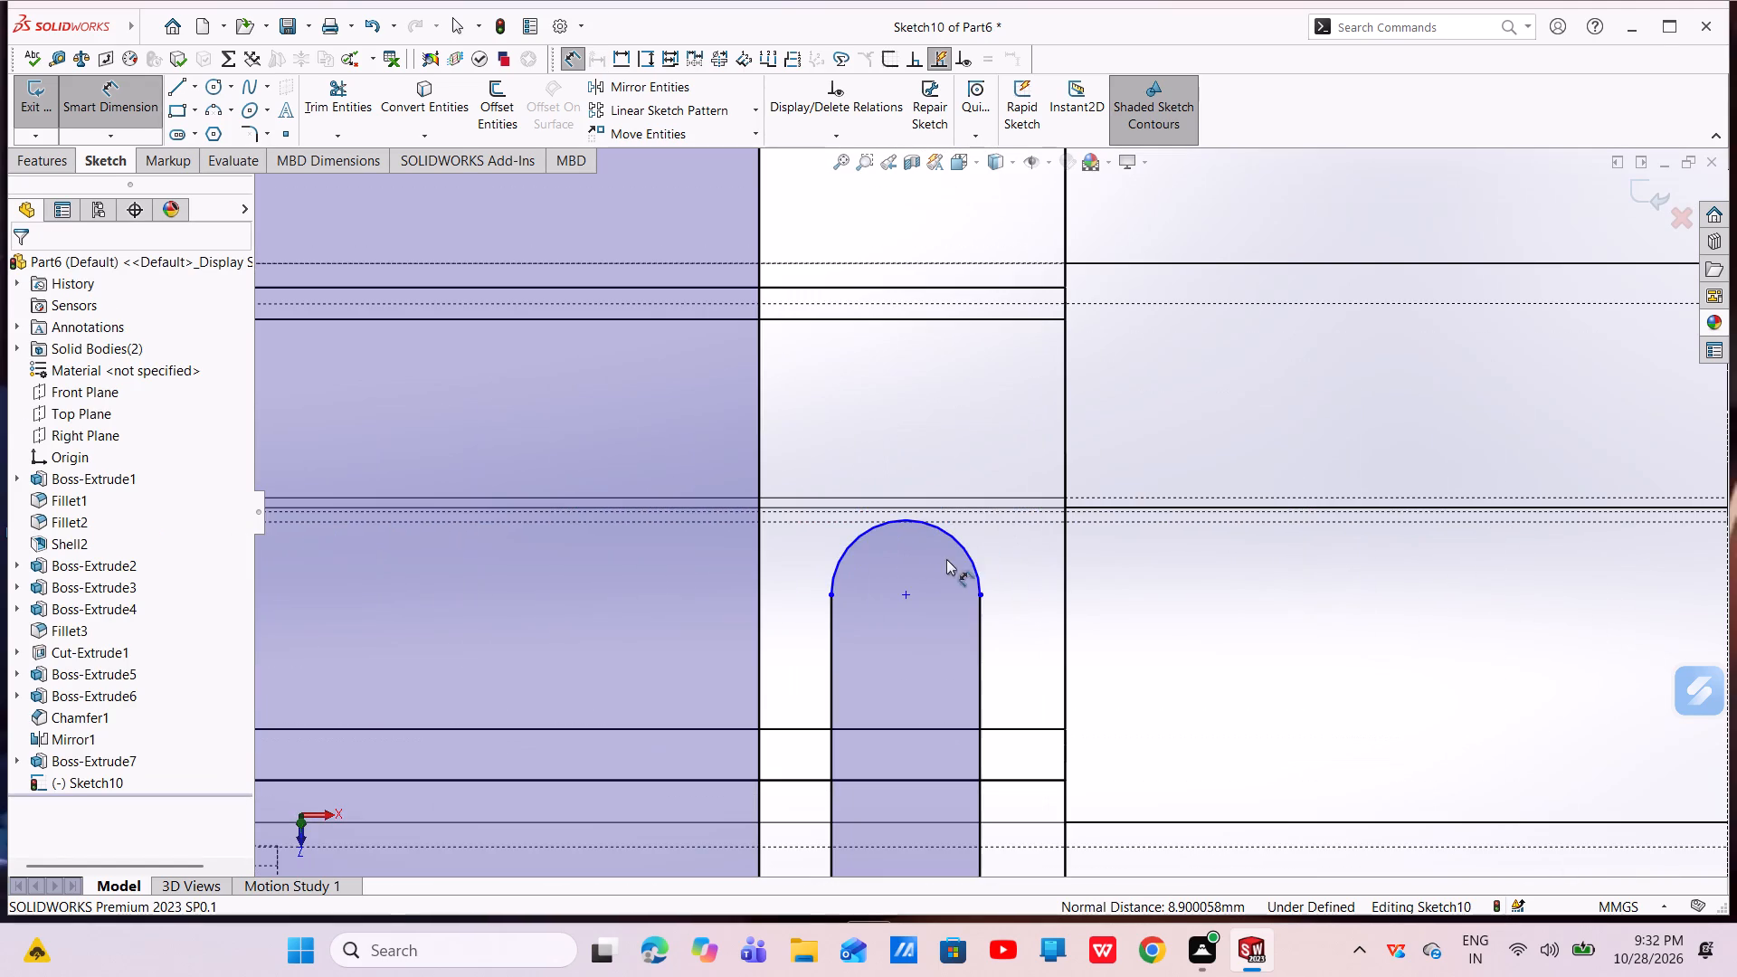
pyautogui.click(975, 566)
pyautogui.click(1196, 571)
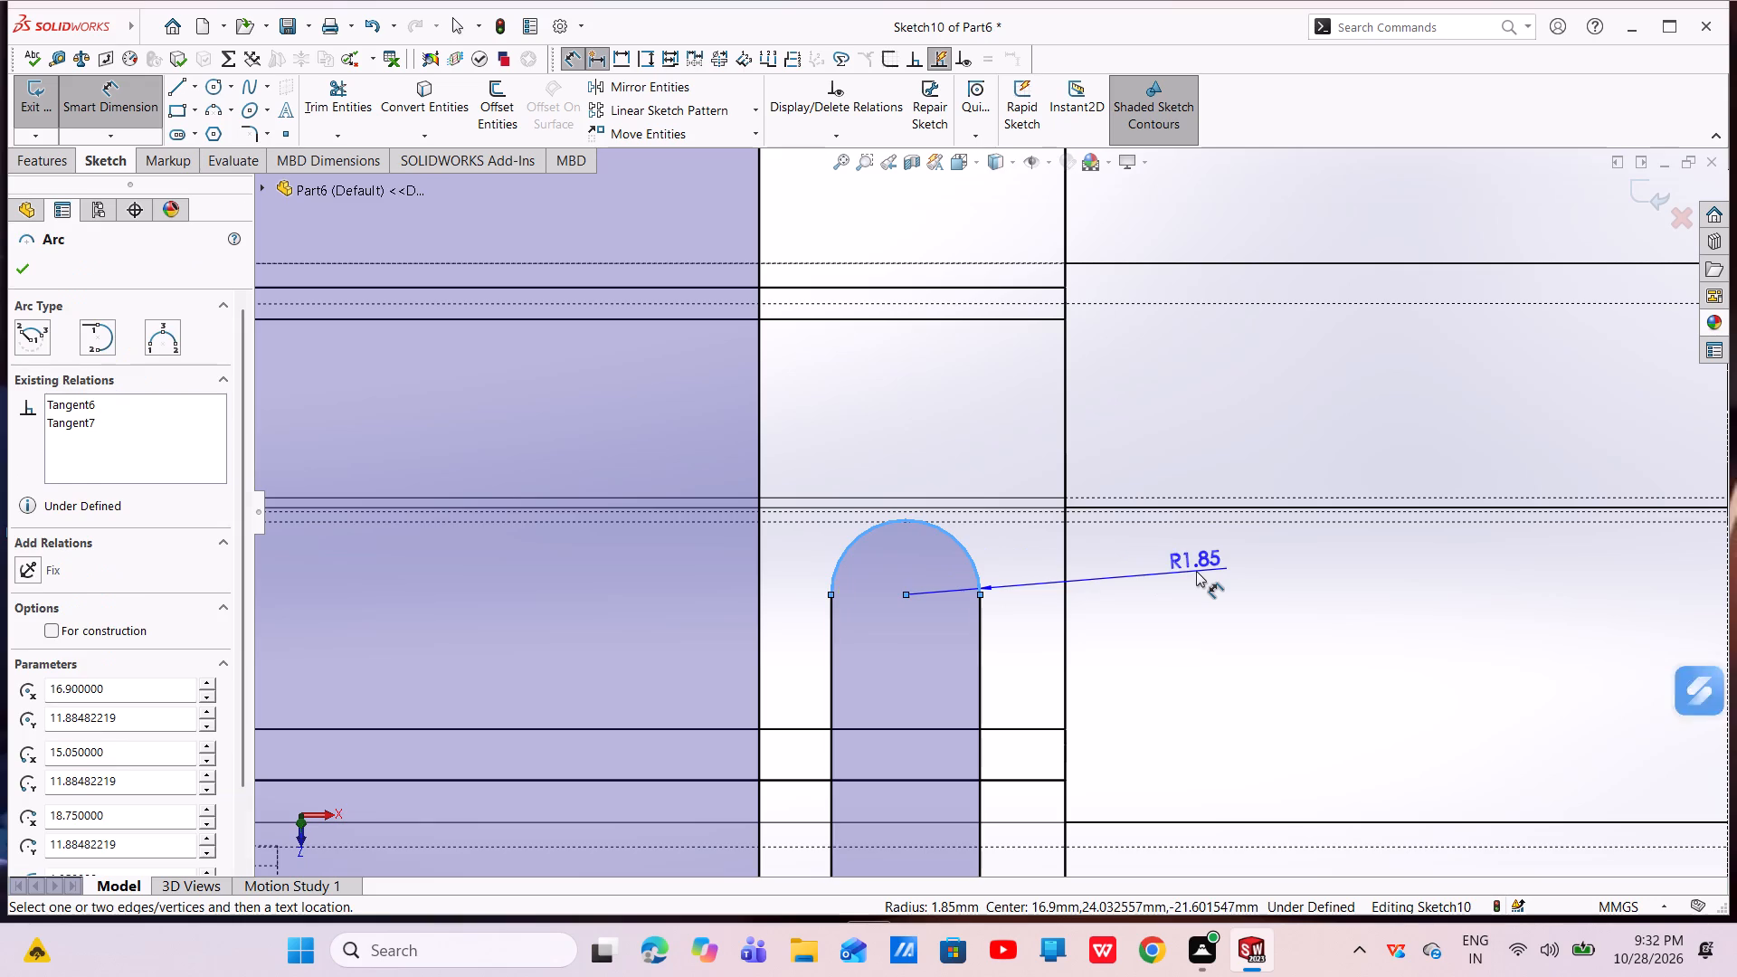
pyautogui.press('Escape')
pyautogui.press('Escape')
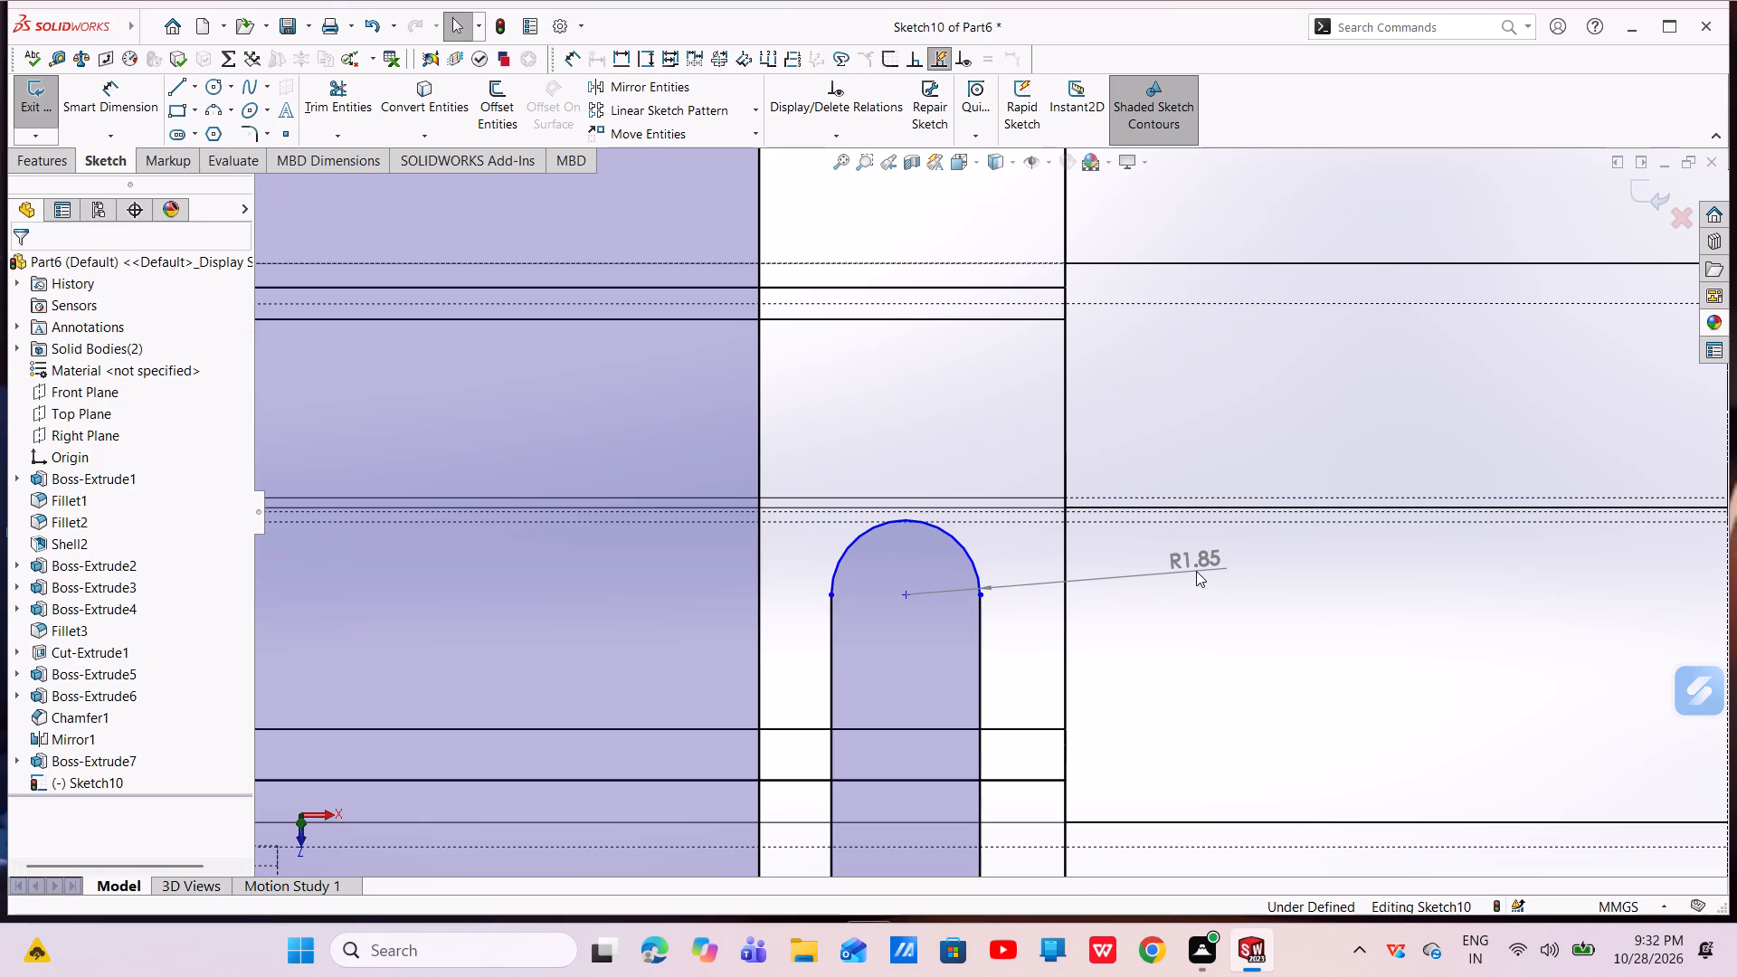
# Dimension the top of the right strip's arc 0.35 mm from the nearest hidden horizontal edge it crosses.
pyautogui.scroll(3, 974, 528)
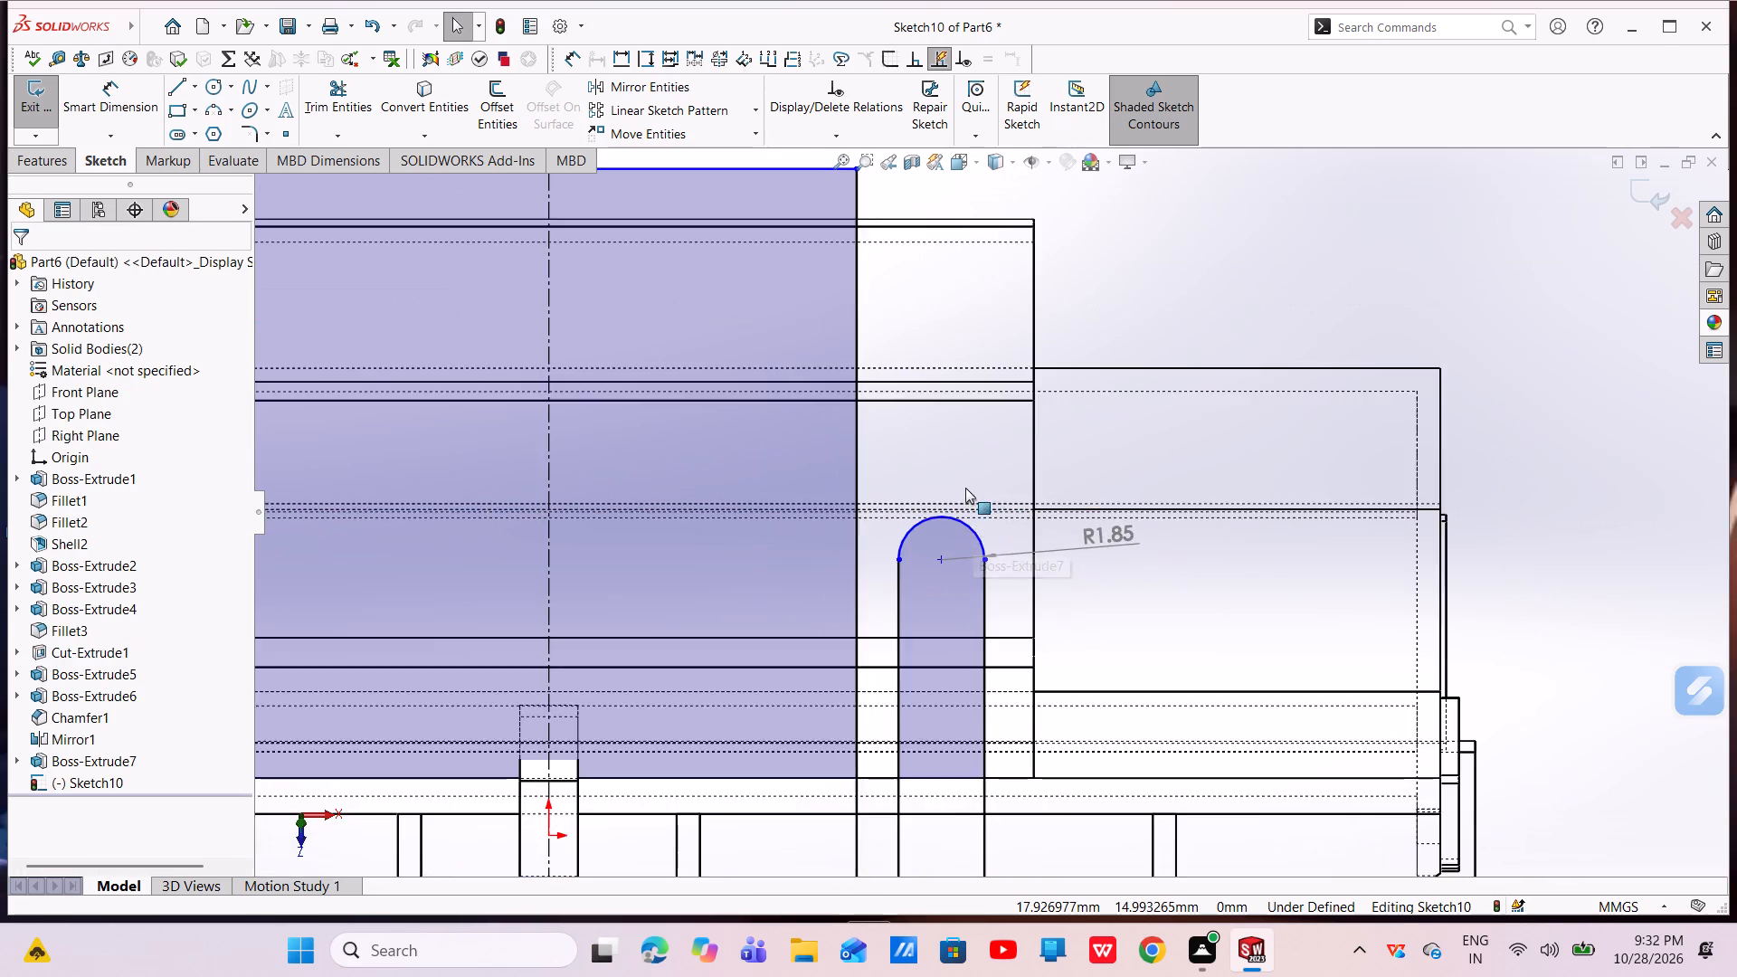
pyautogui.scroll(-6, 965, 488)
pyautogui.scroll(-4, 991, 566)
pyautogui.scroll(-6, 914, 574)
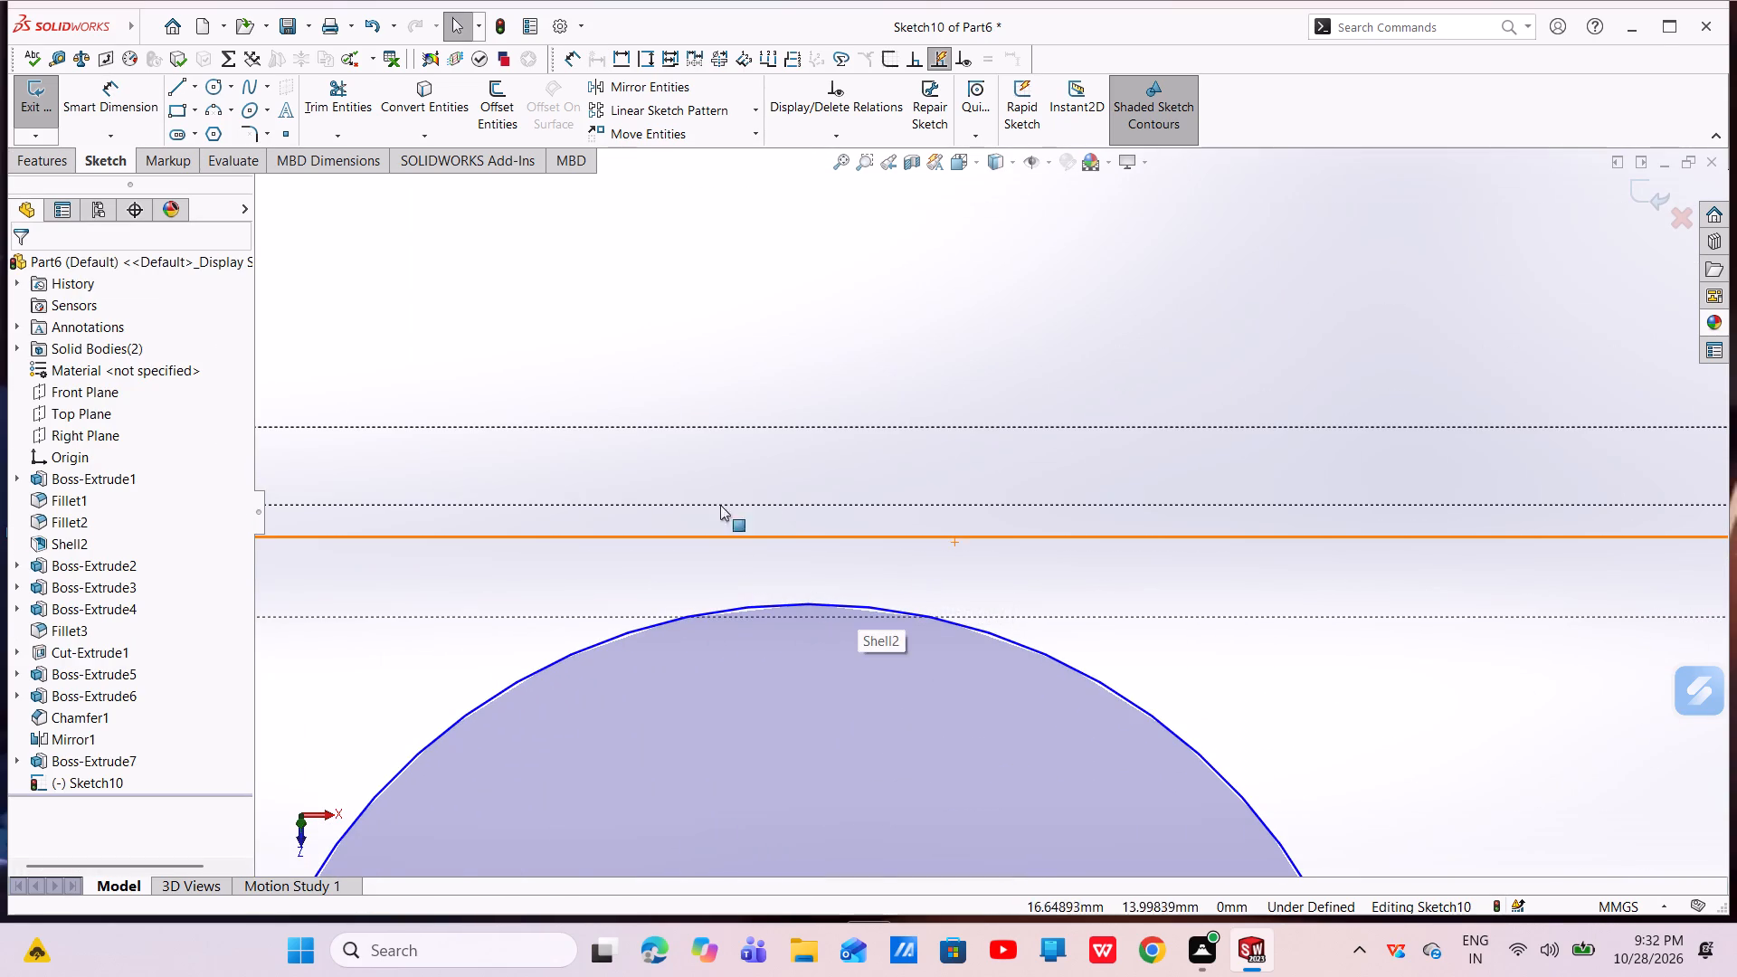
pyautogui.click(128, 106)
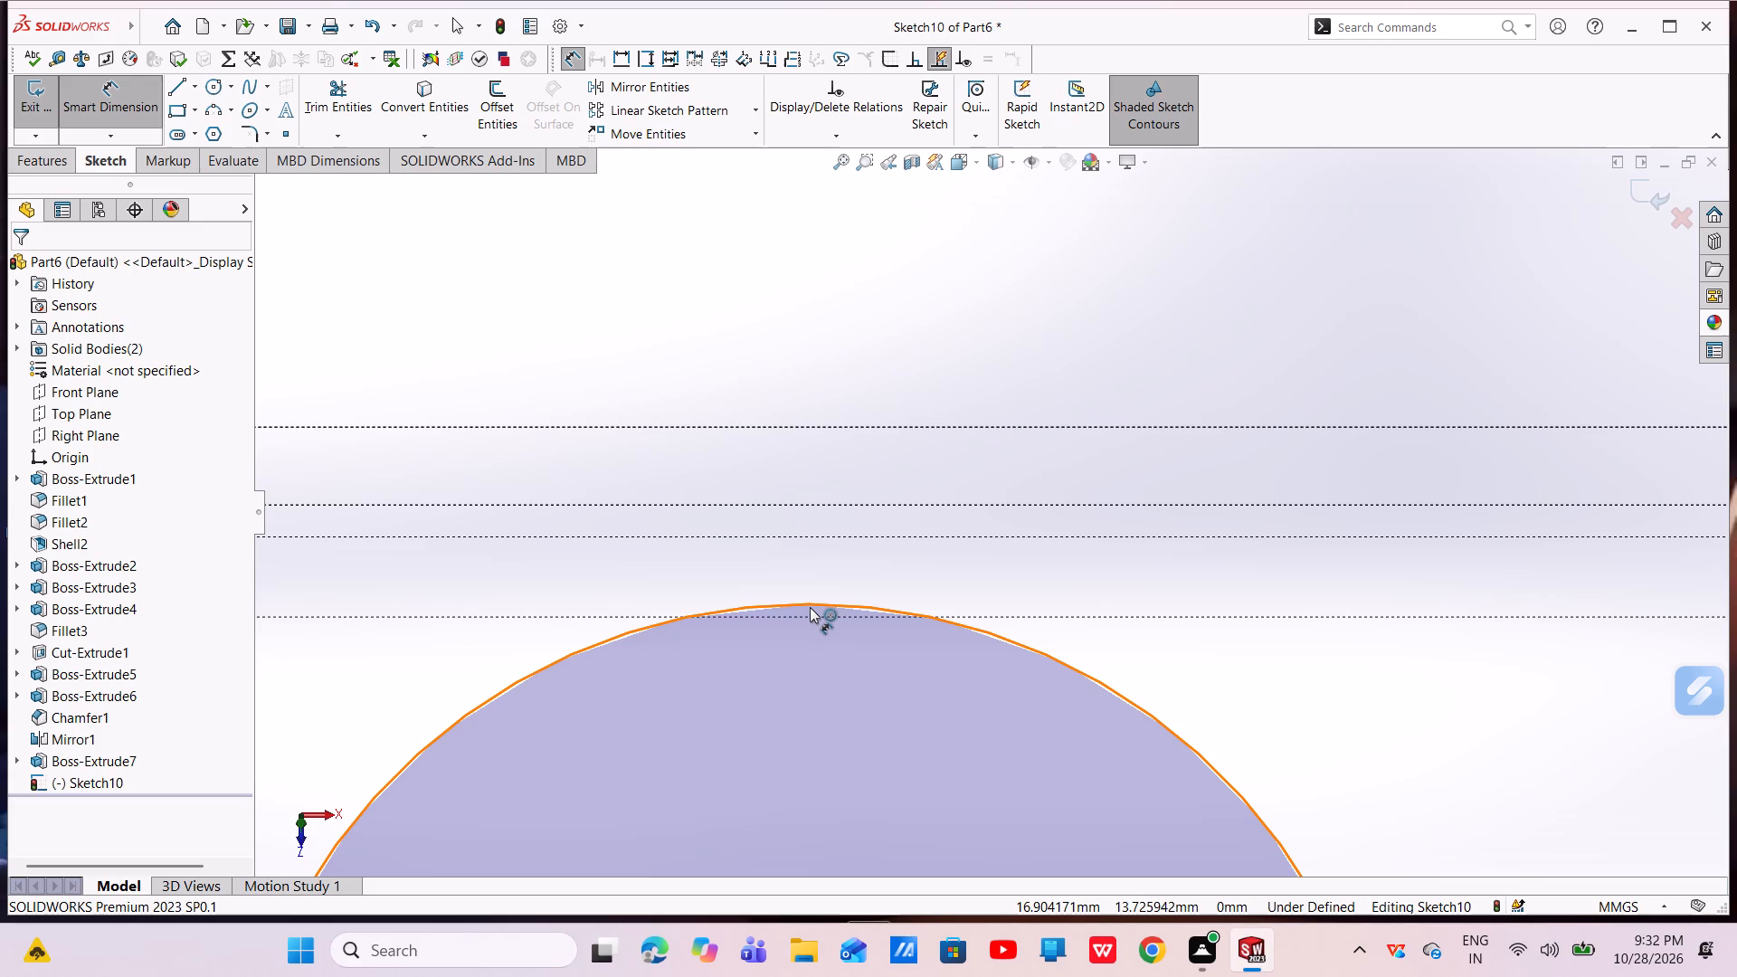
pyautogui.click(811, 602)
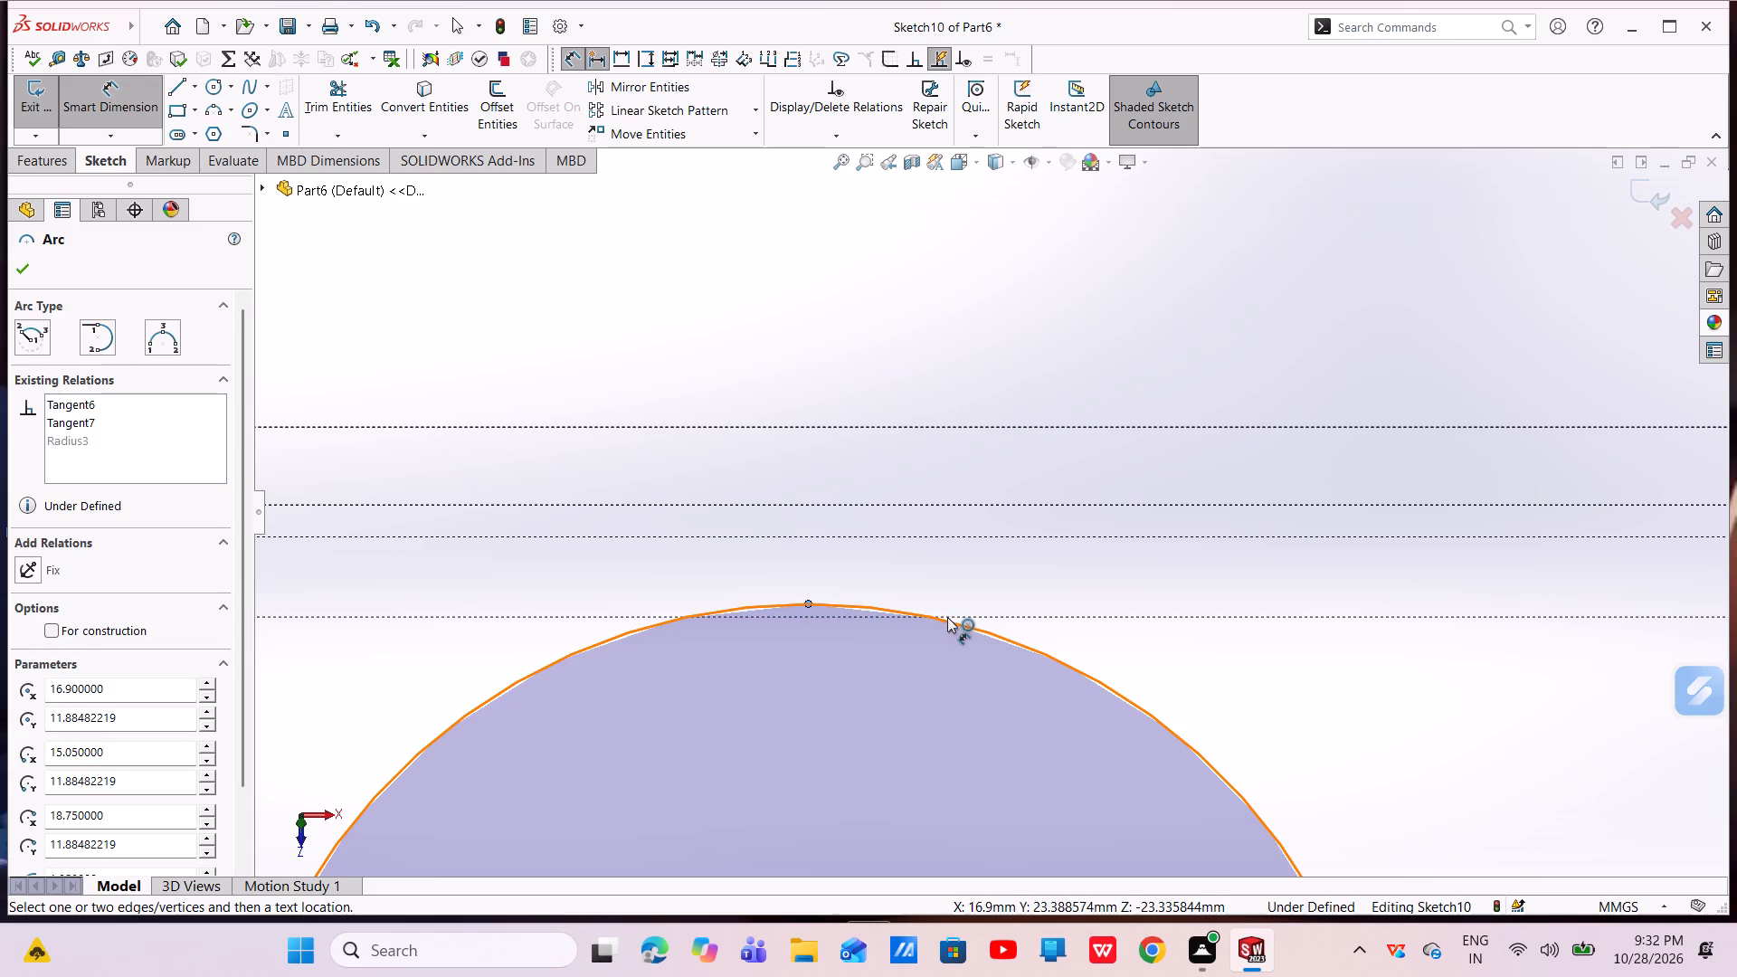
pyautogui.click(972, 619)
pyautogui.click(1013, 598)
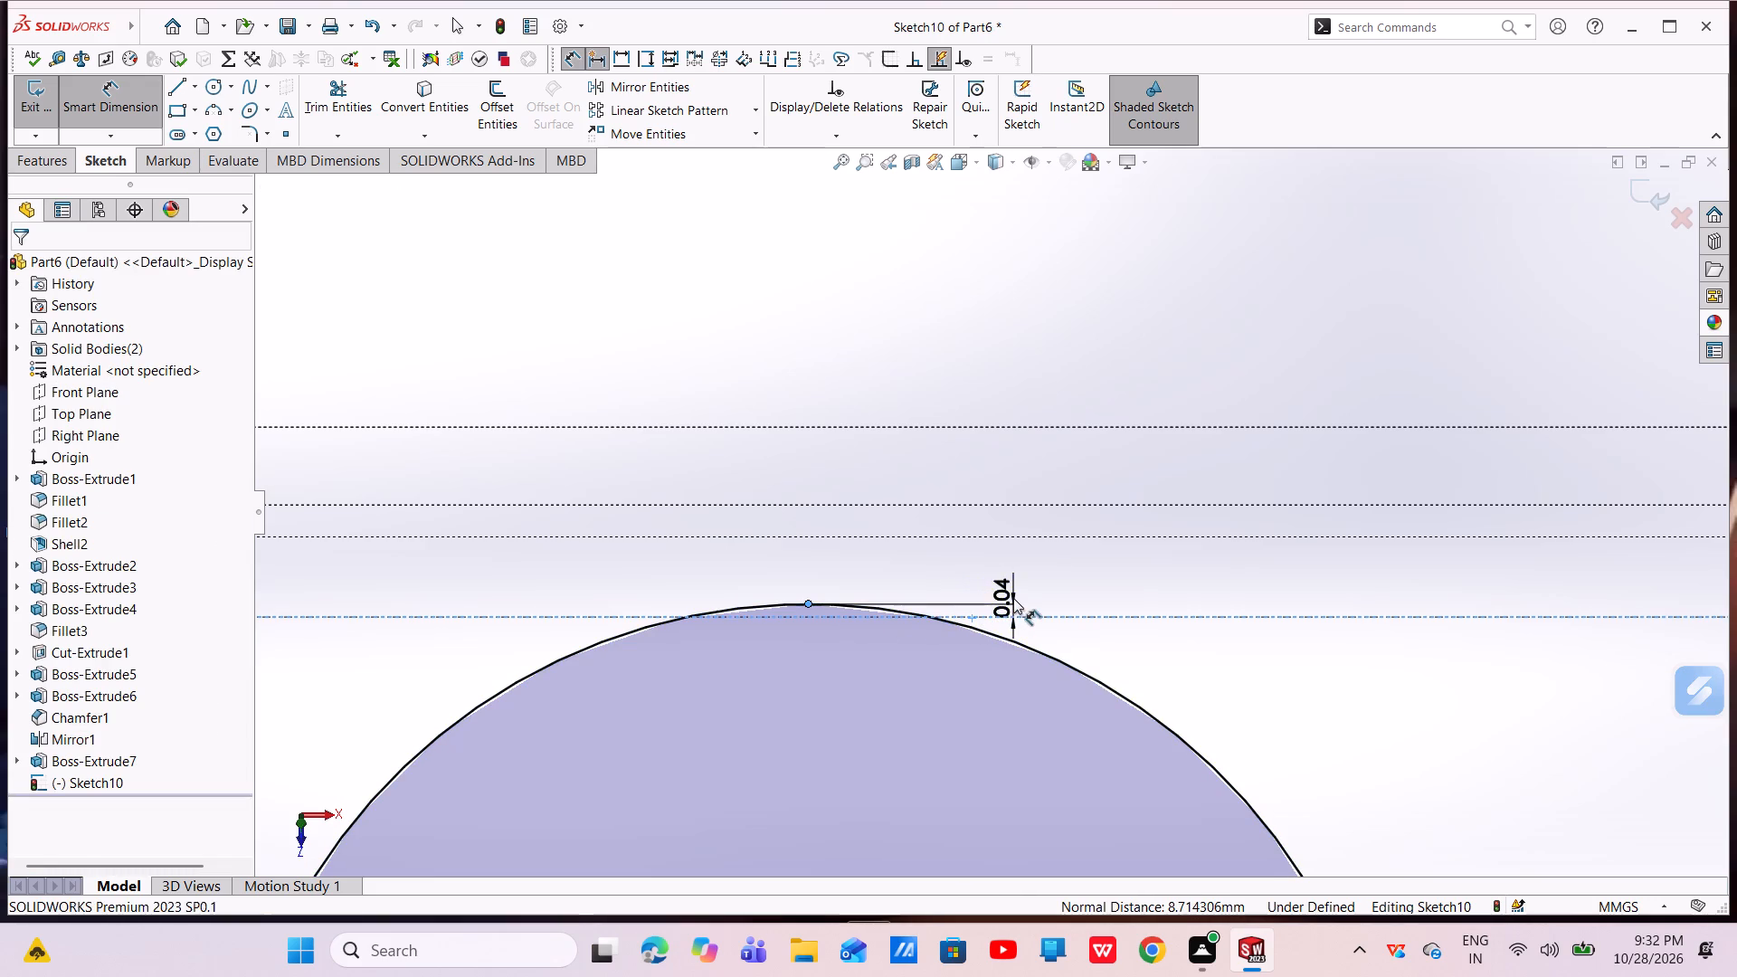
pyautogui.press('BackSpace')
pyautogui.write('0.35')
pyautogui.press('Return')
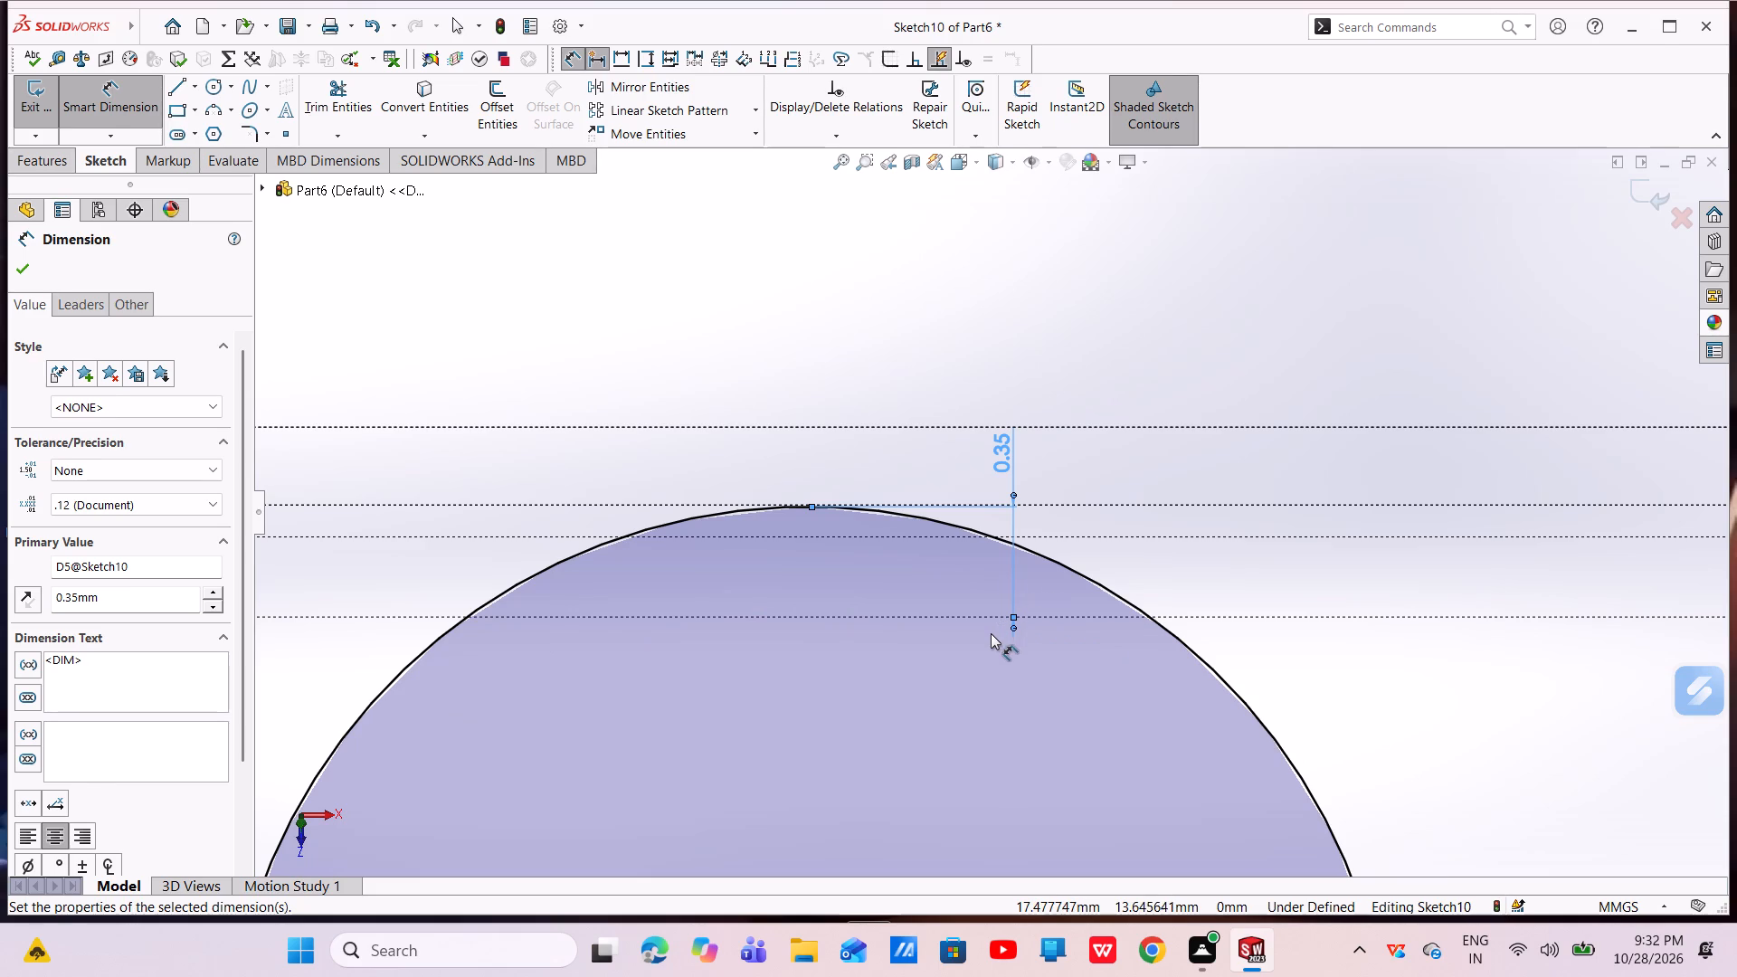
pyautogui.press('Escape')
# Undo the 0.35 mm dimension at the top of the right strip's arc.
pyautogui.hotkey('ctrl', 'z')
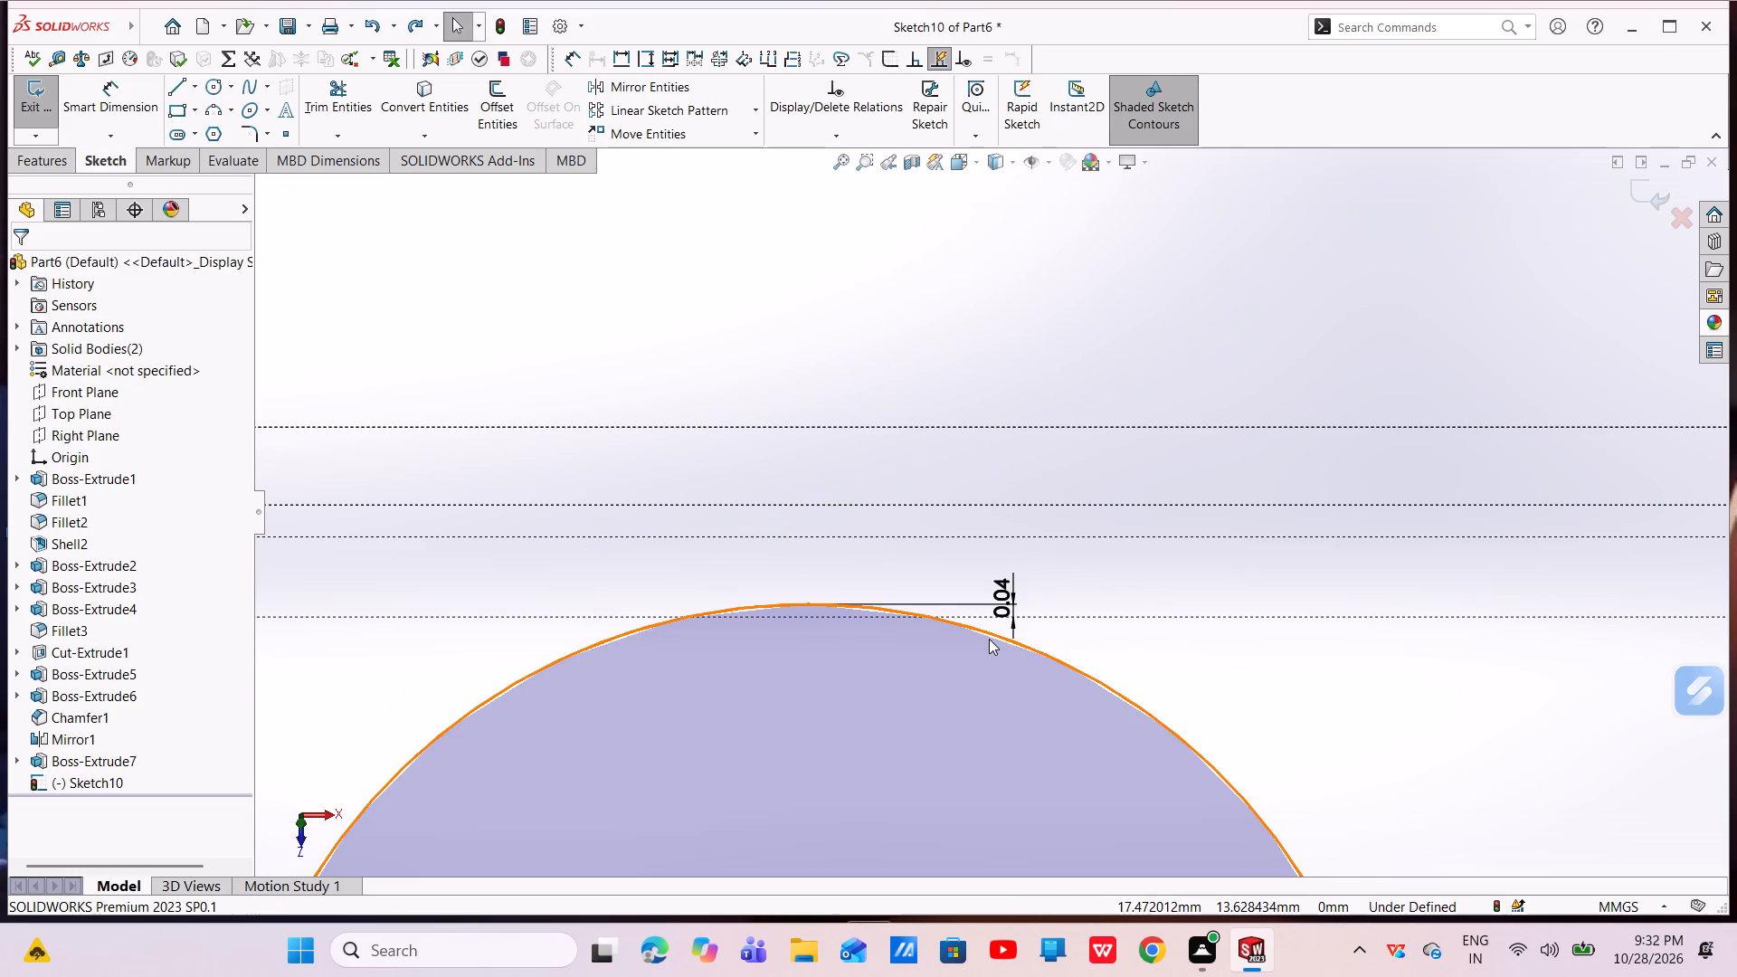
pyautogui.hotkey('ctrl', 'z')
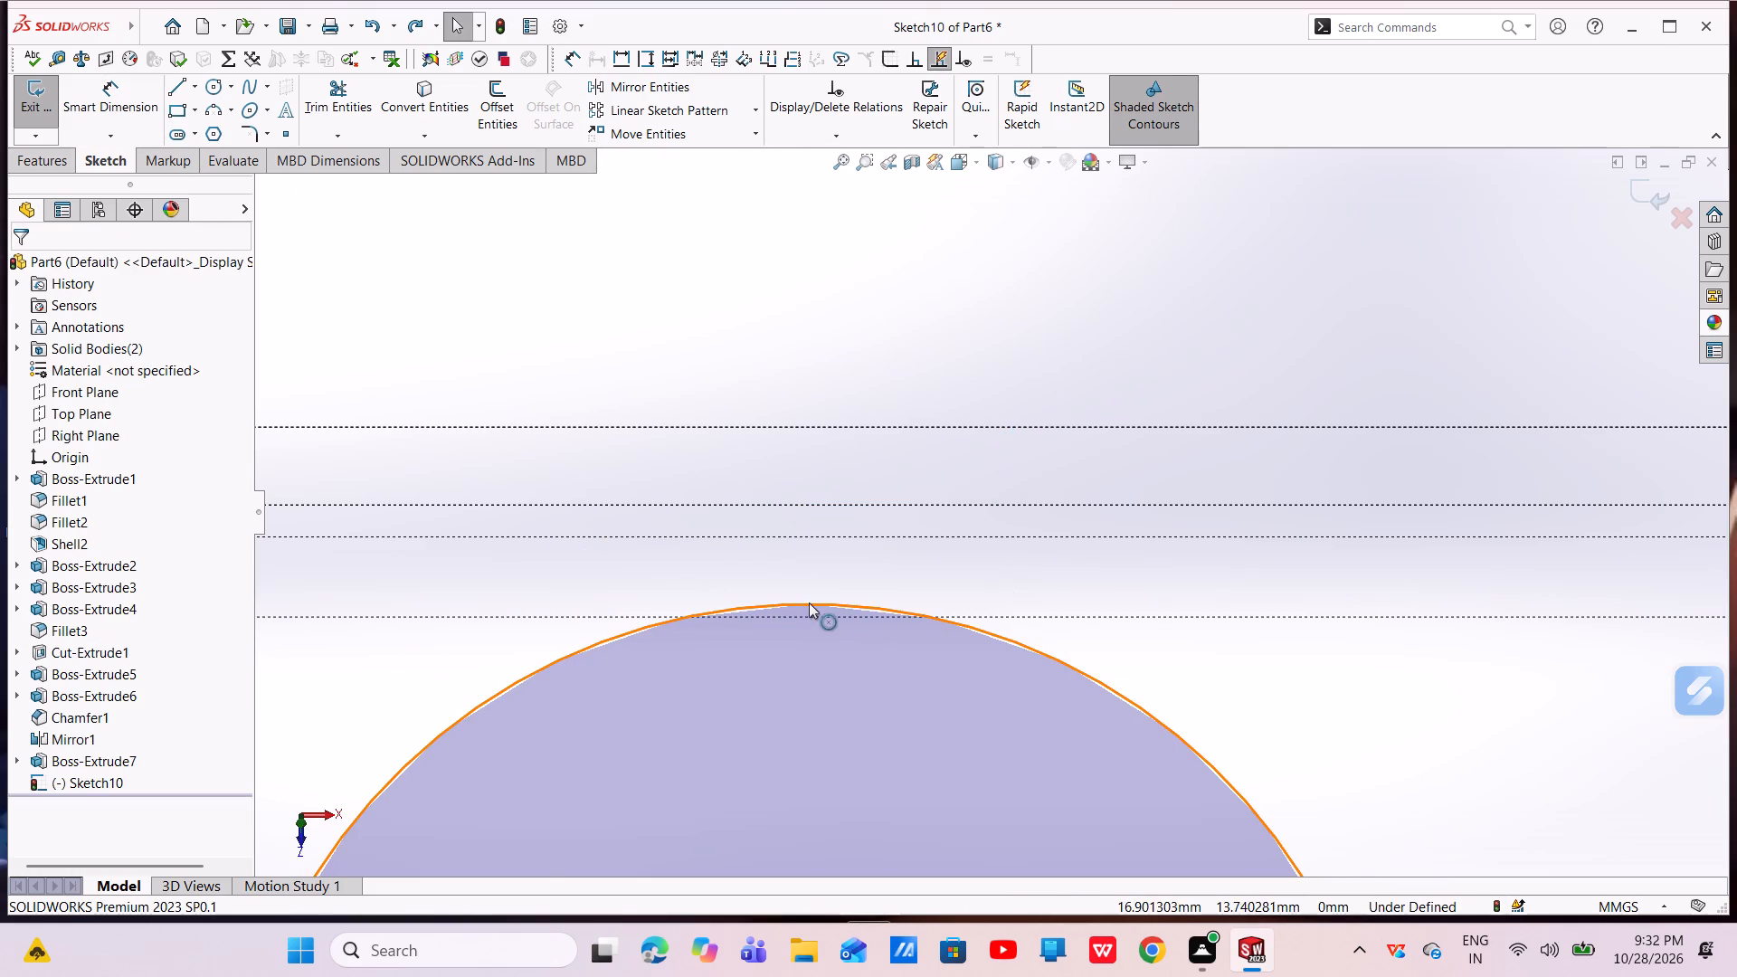
# Lower the right strip's arc until its top sits about 0.25 mm below the hidden horizontal edge.
pyautogui.scroll(11, 817, 630)
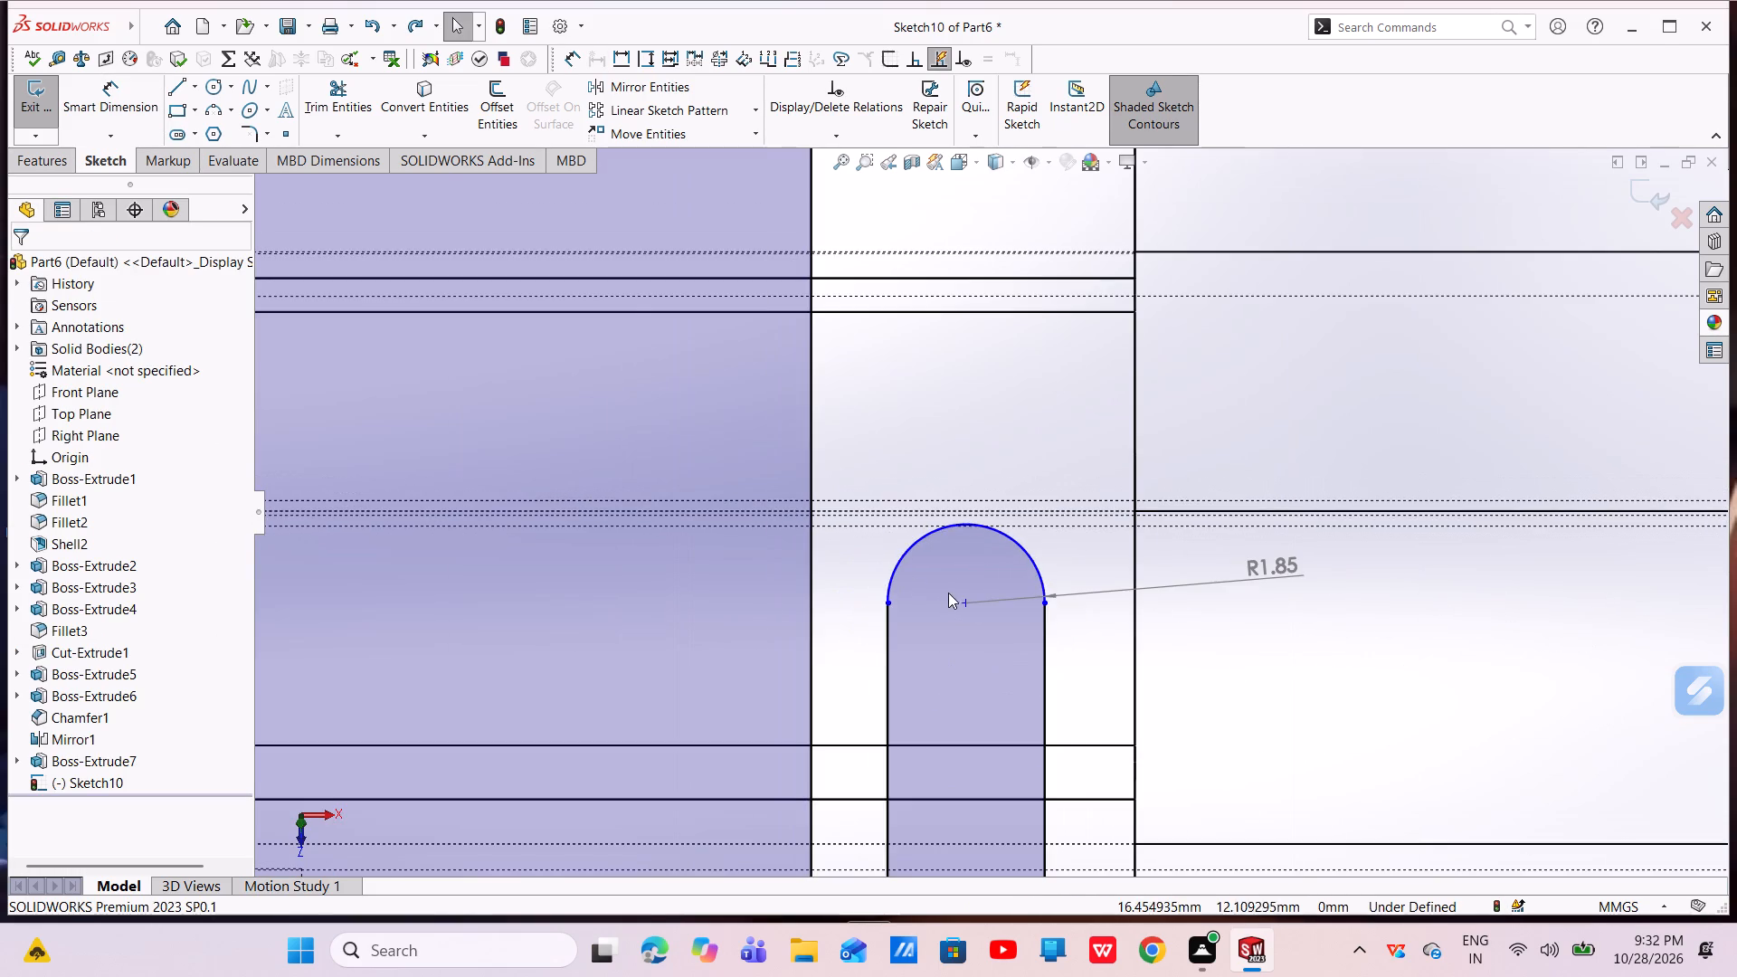
pyautogui.press('Escape')
pyautogui.scroll(-13, 962, 526)
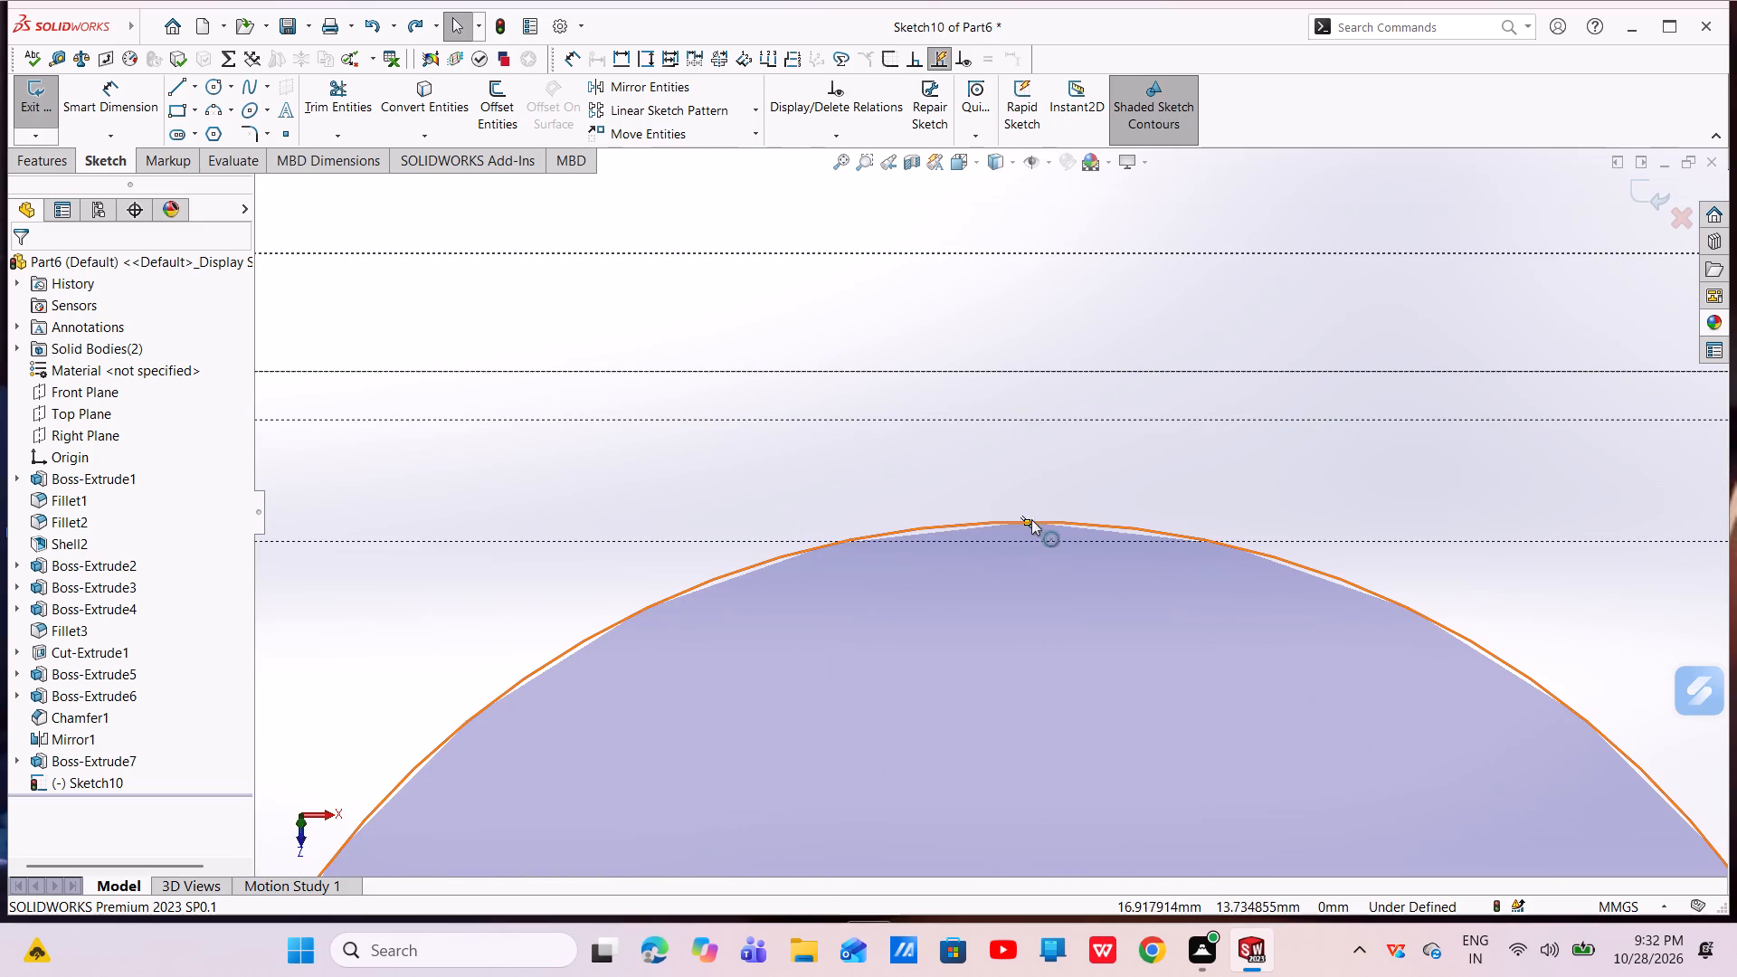
pyautogui.moveTo(1029, 519); pyautogui.dragTo(1029, 649)
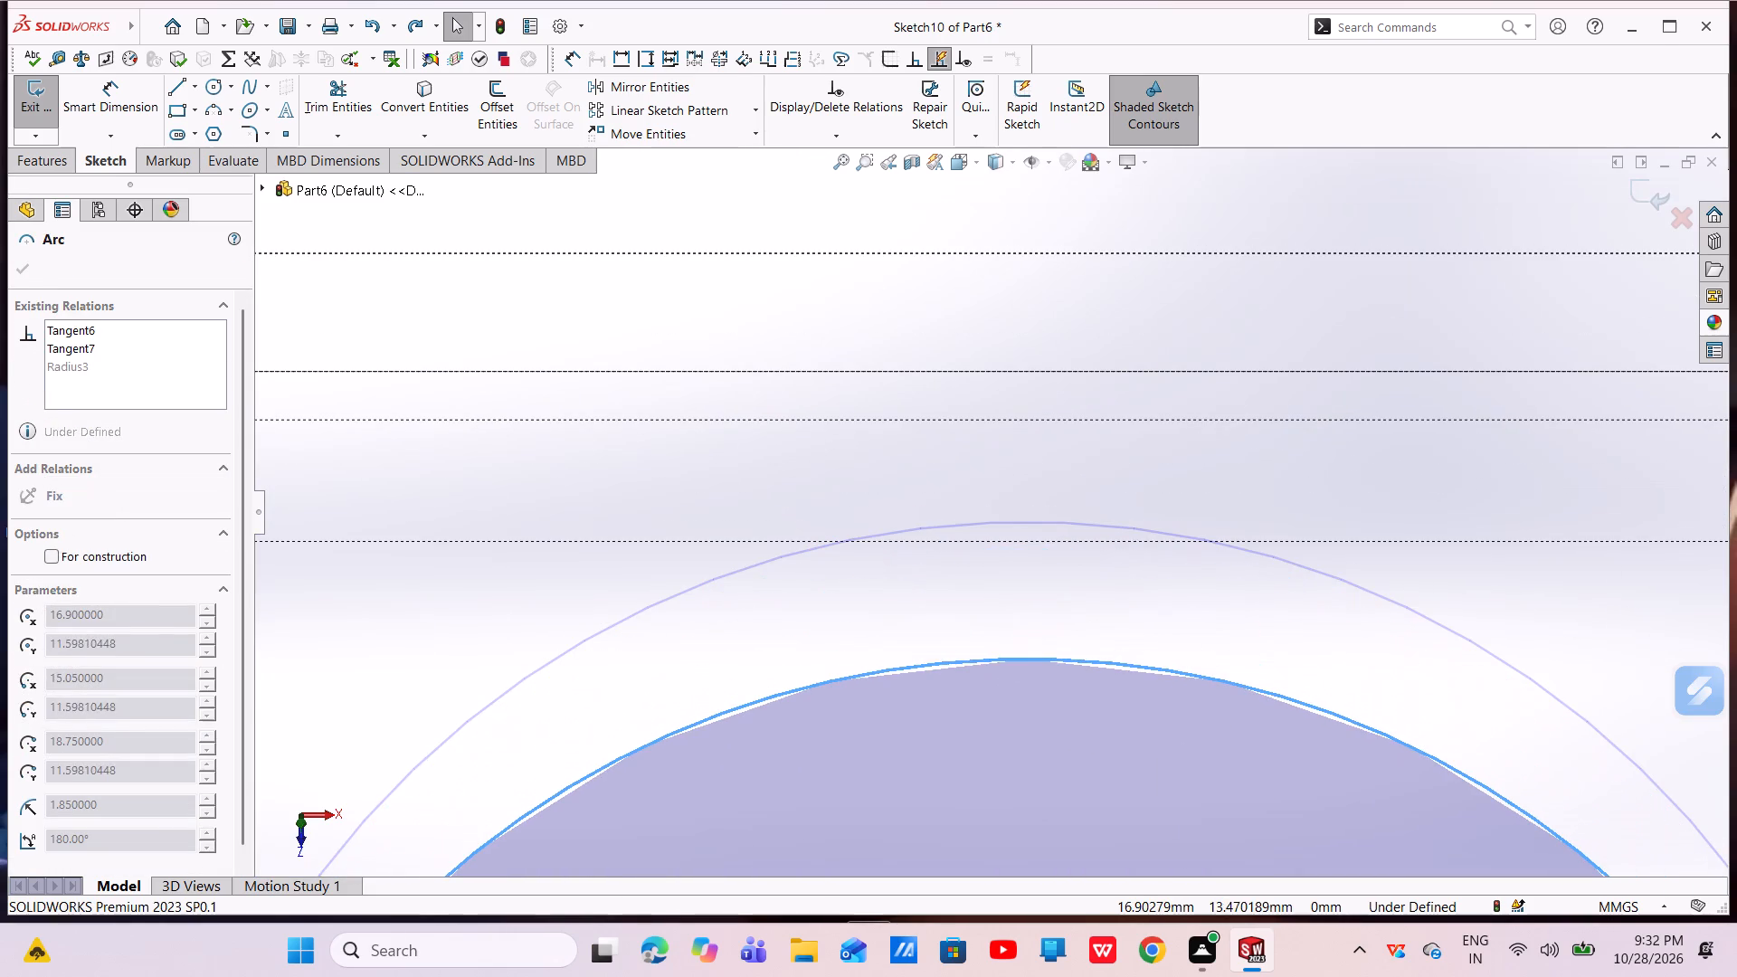
pyautogui.press('Escape')
pyautogui.press('Escape')
# Dimension the top of the right strip's arc 0.35 mm below the hidden horizontal edge.
pyautogui.click(138, 102)
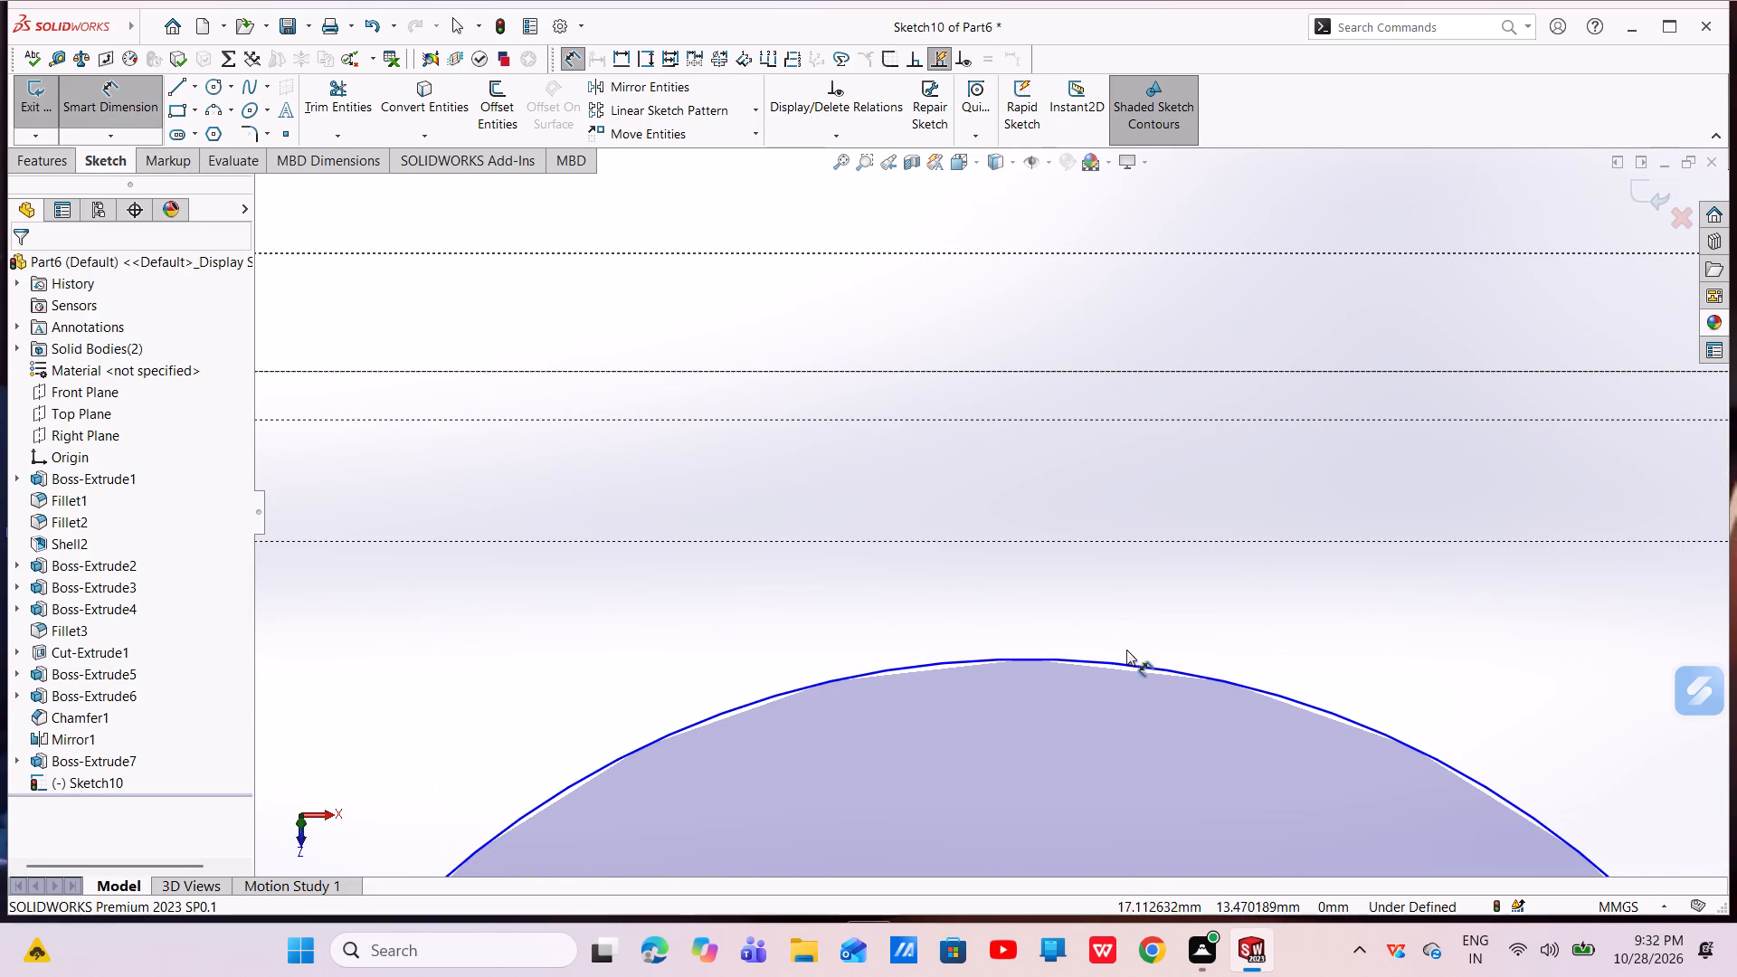
pyautogui.click(1030, 658)
pyautogui.click(1035, 540)
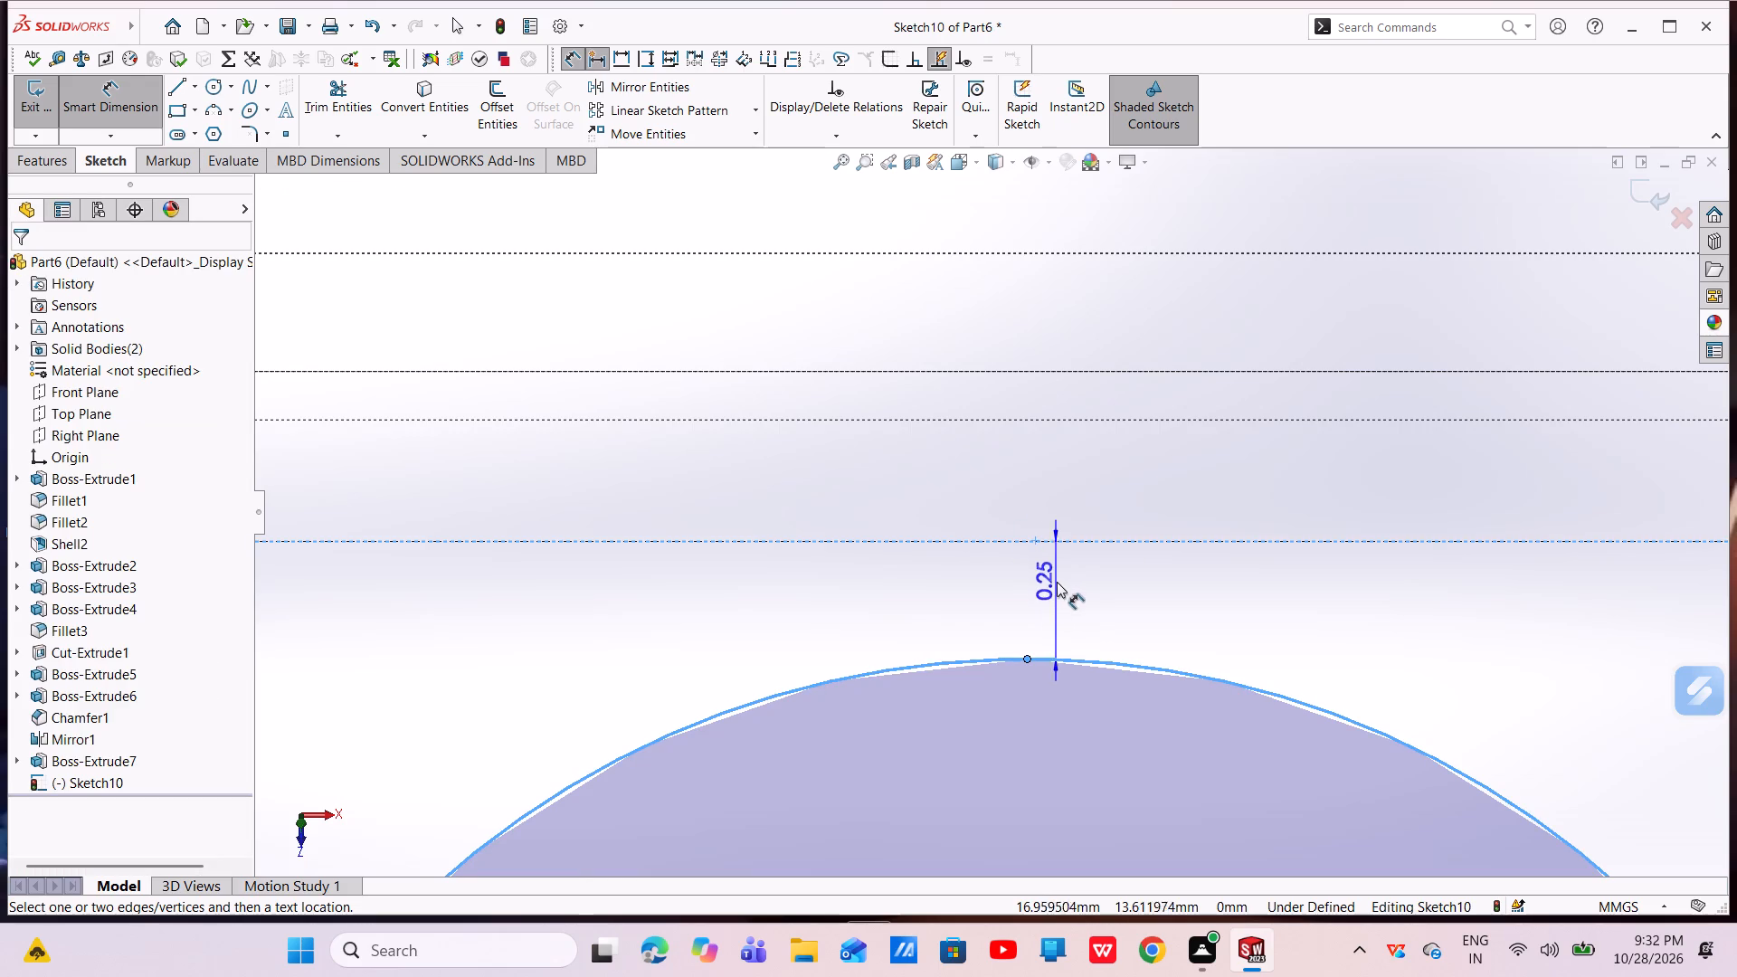
pyautogui.click(1063, 583)
pyautogui.press('BackSpace')
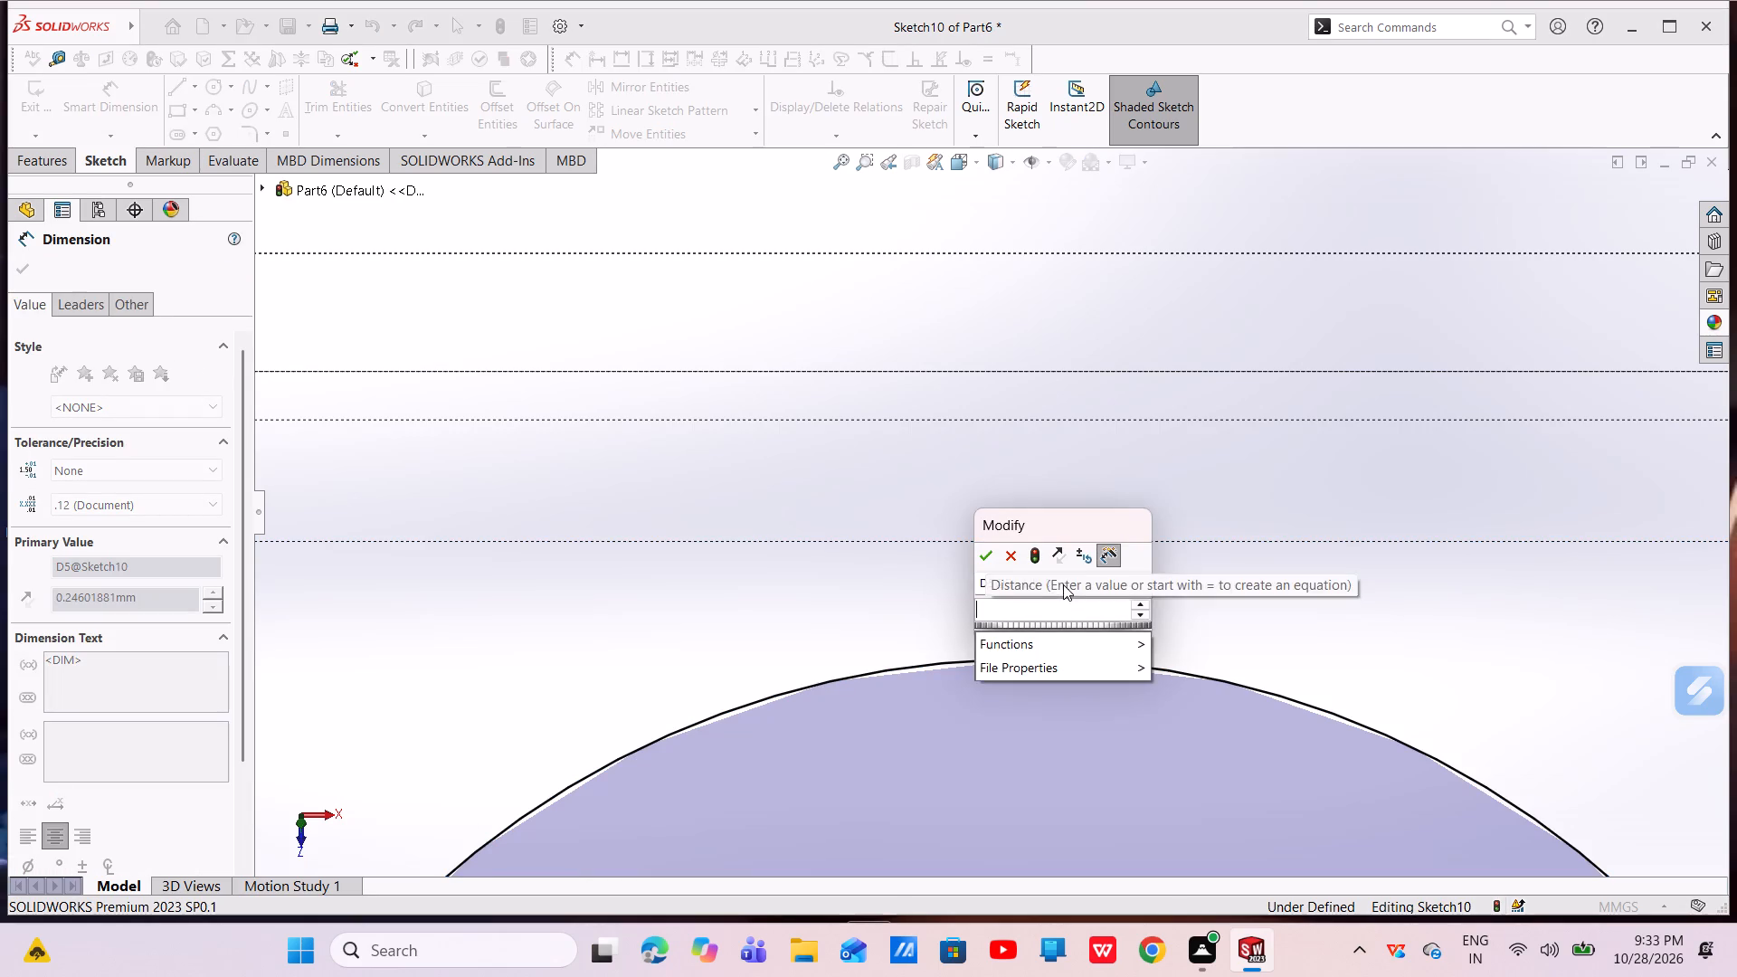
pyautogui.write('0.35')
pyautogui.press('Return')
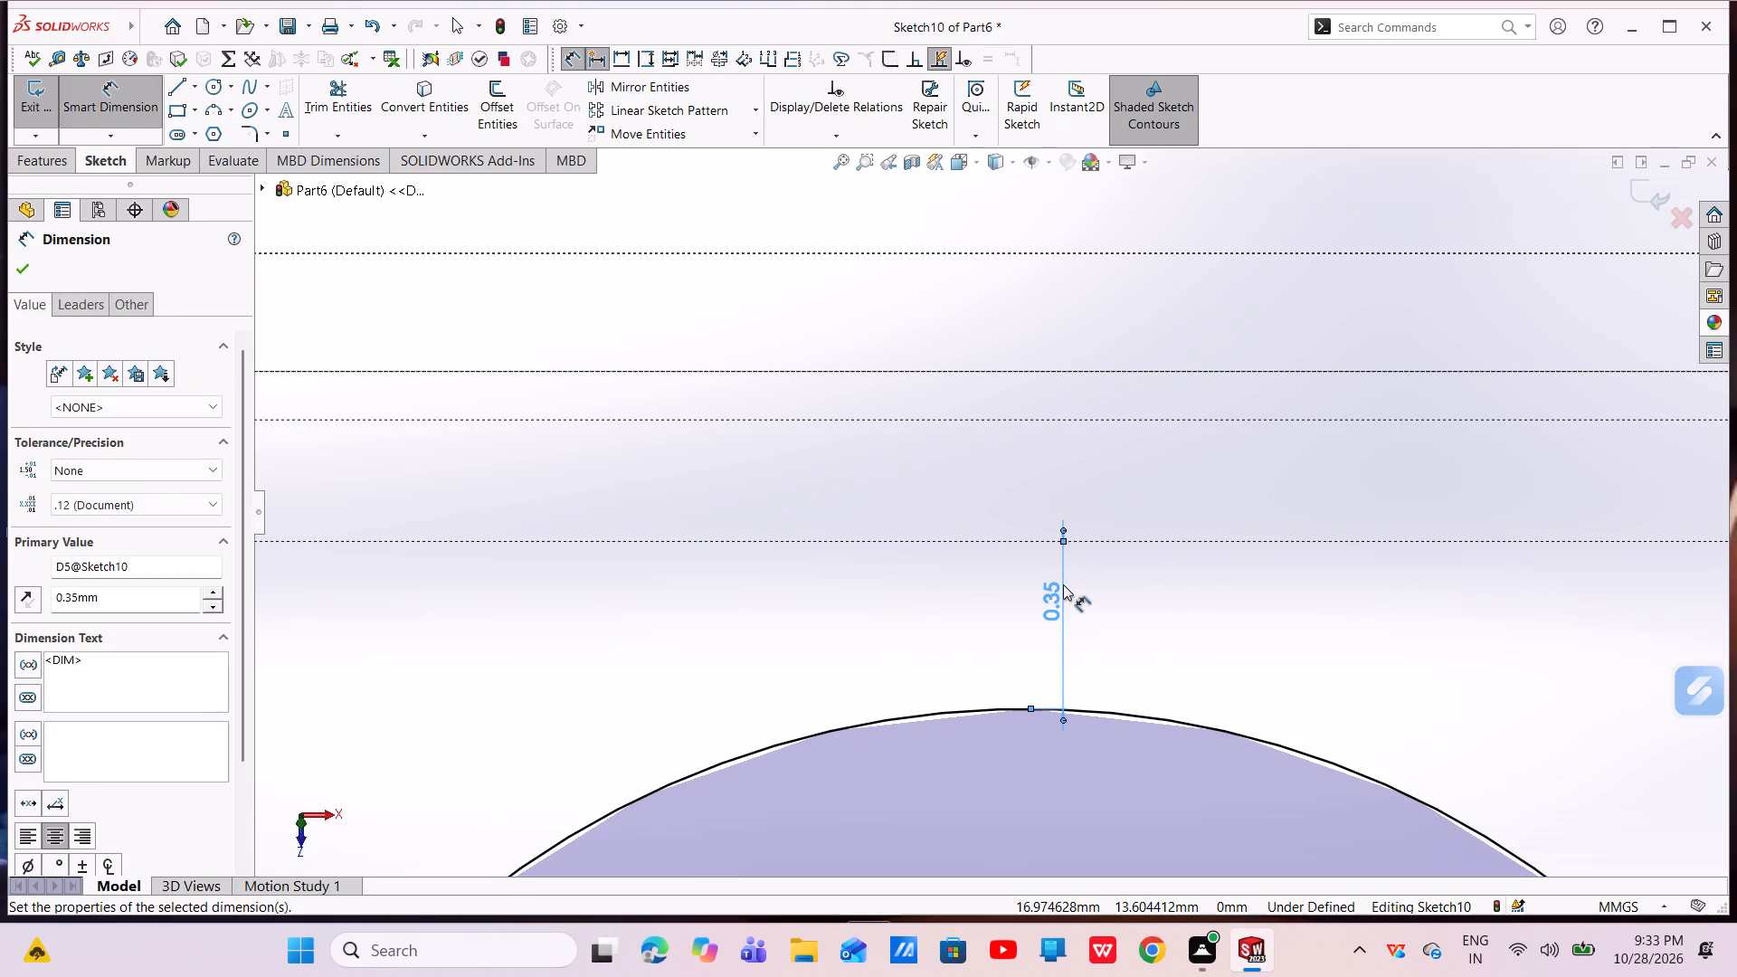
pyautogui.press('Escape')
# Set the model's display style back to shaded with edges.
pyautogui.scroll(19, 1060, 609)
pyautogui.scroll(-1, 1063, 609)
pyautogui.scroll(5, 1063, 609)
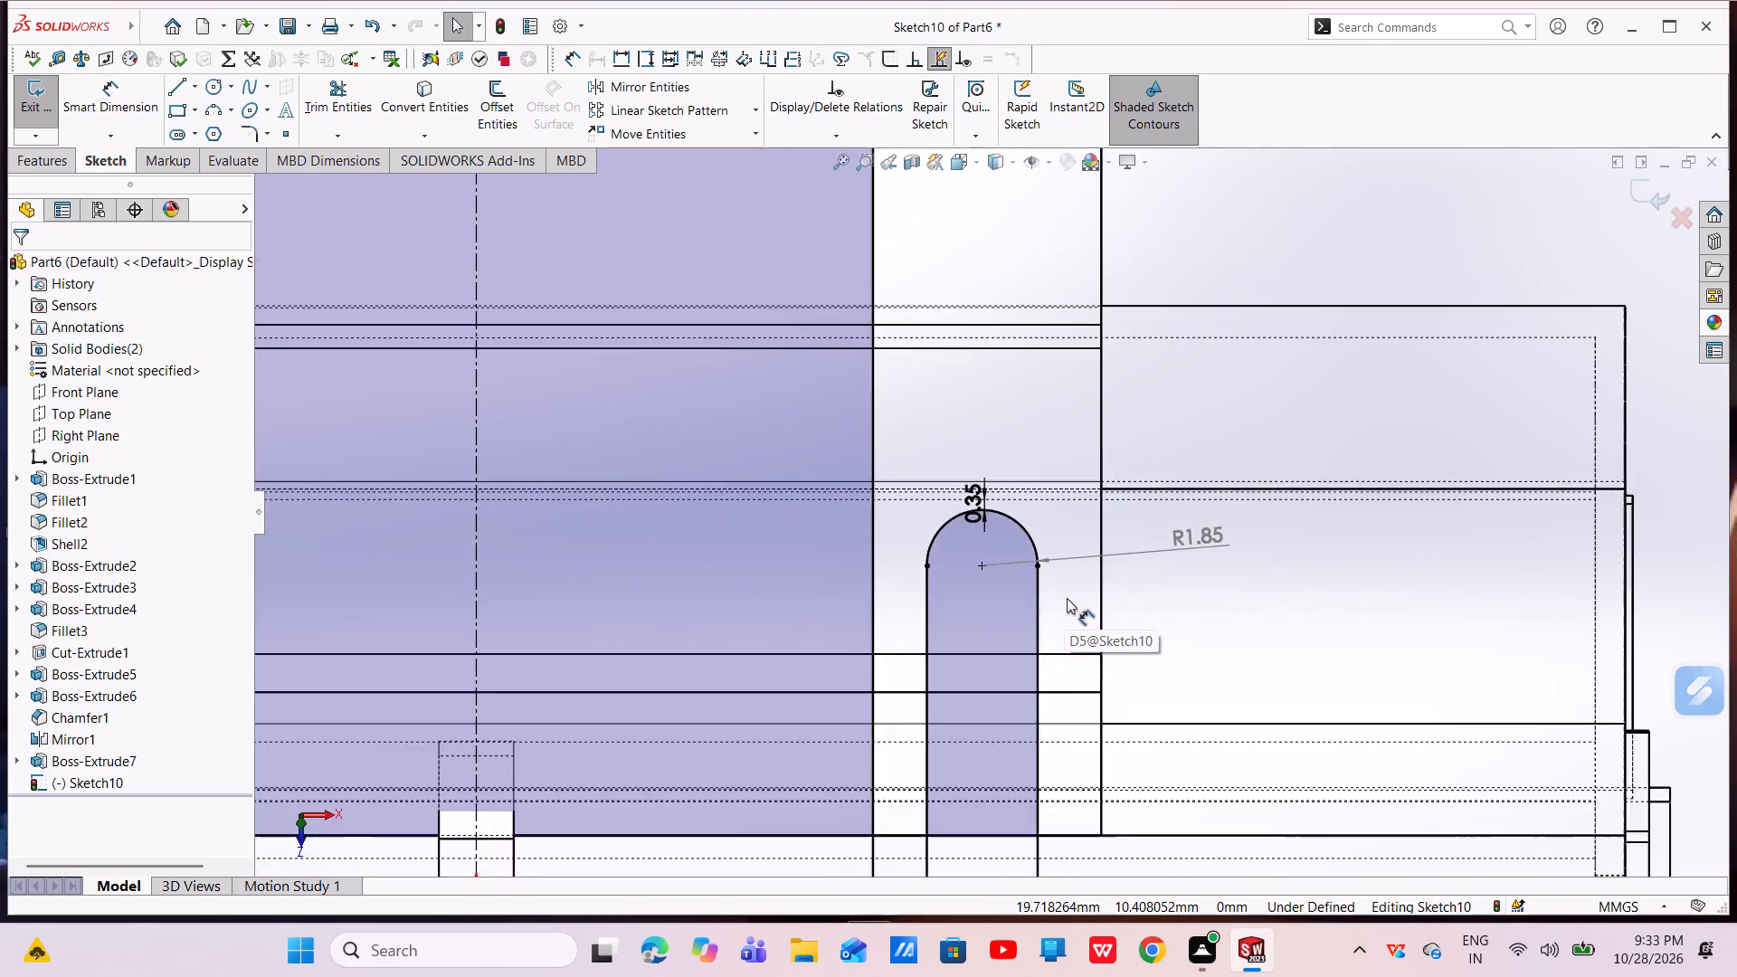
pyautogui.scroll(3, 1067, 598)
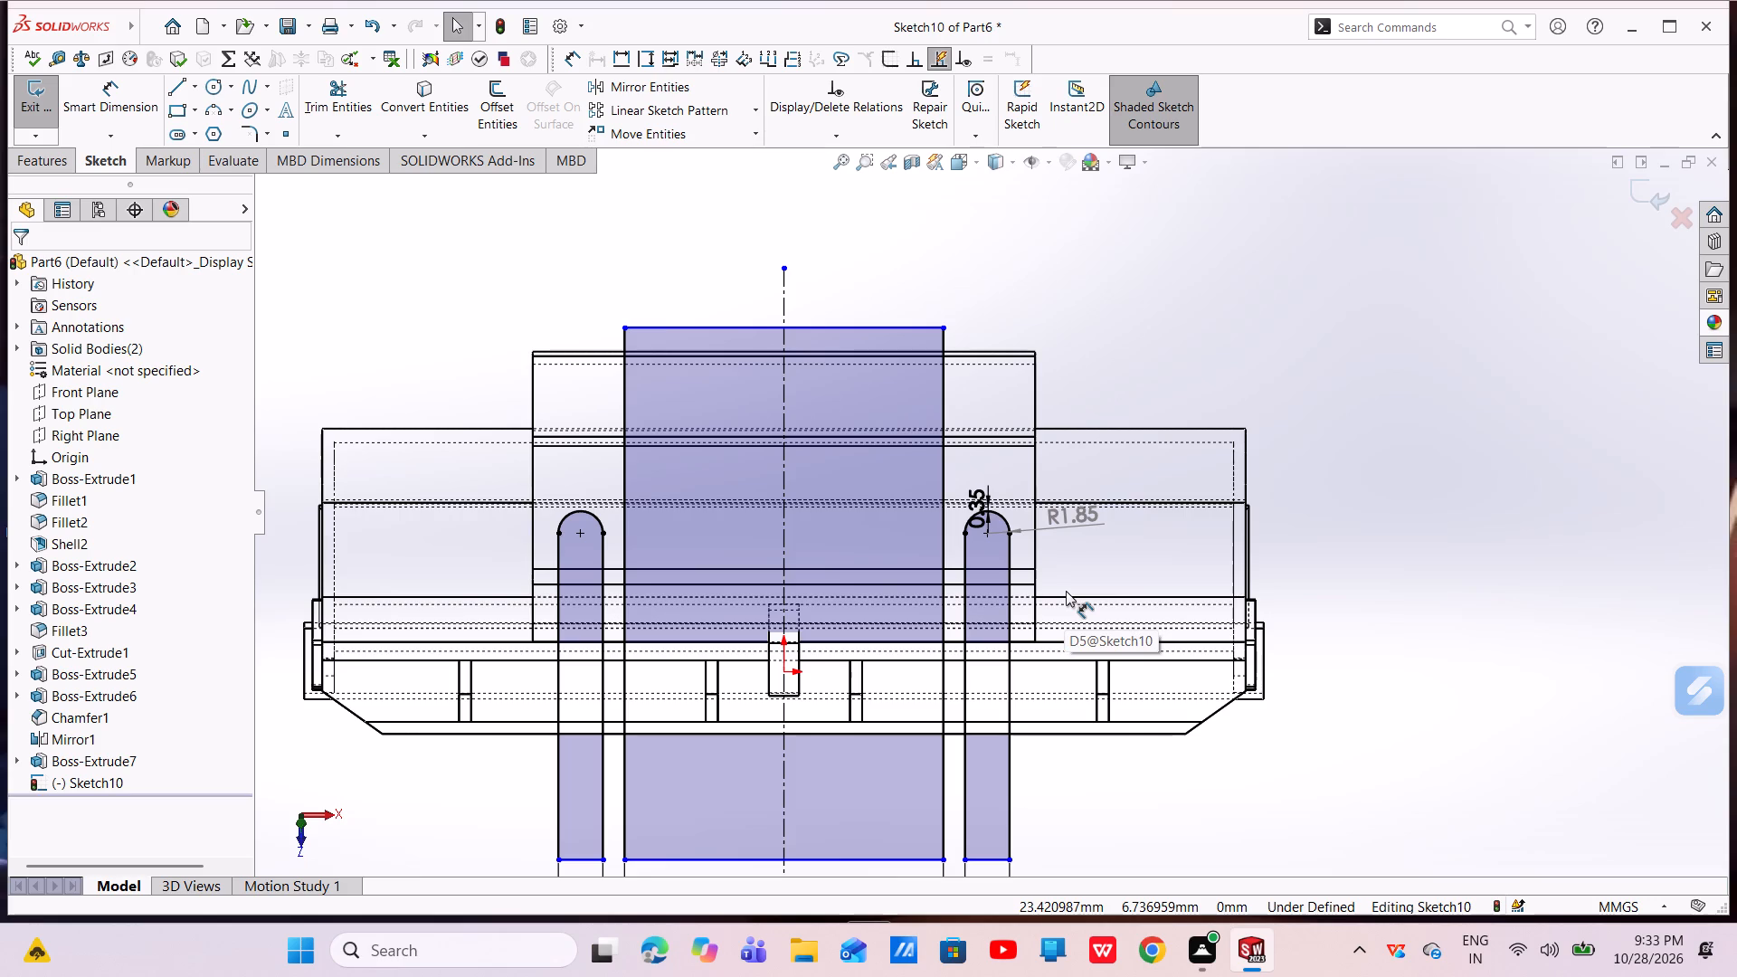
pyautogui.scroll(4, 1118, 707)
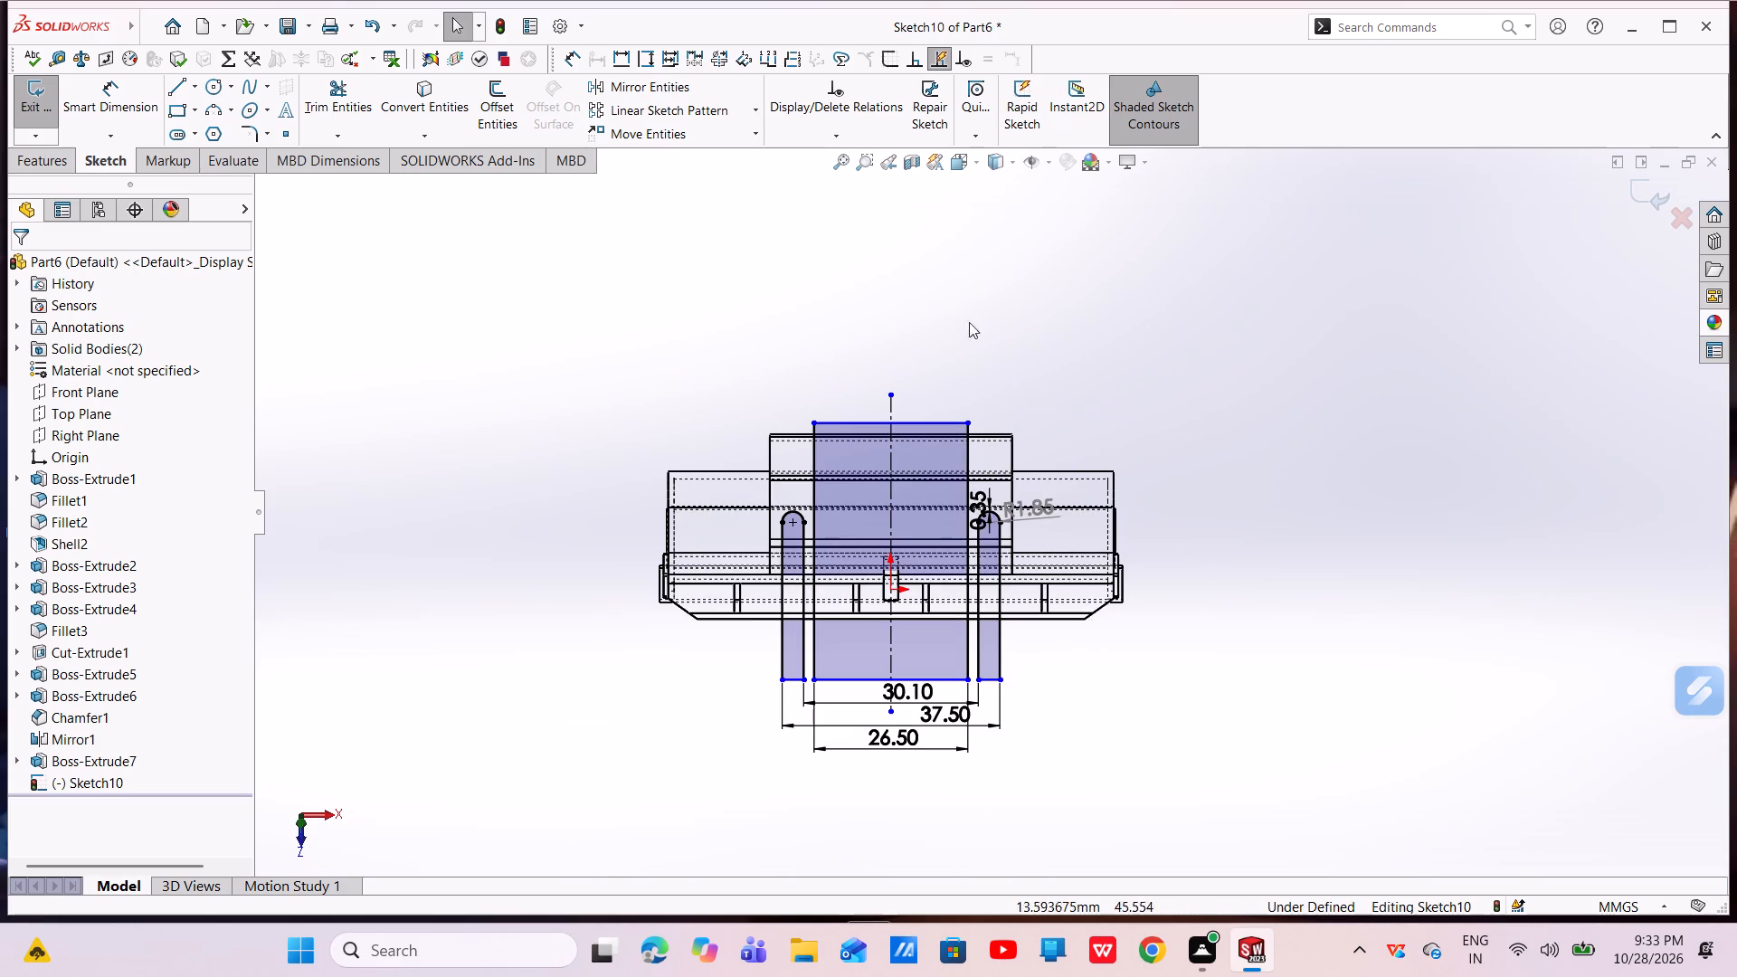
pyautogui.click(1008, 166)
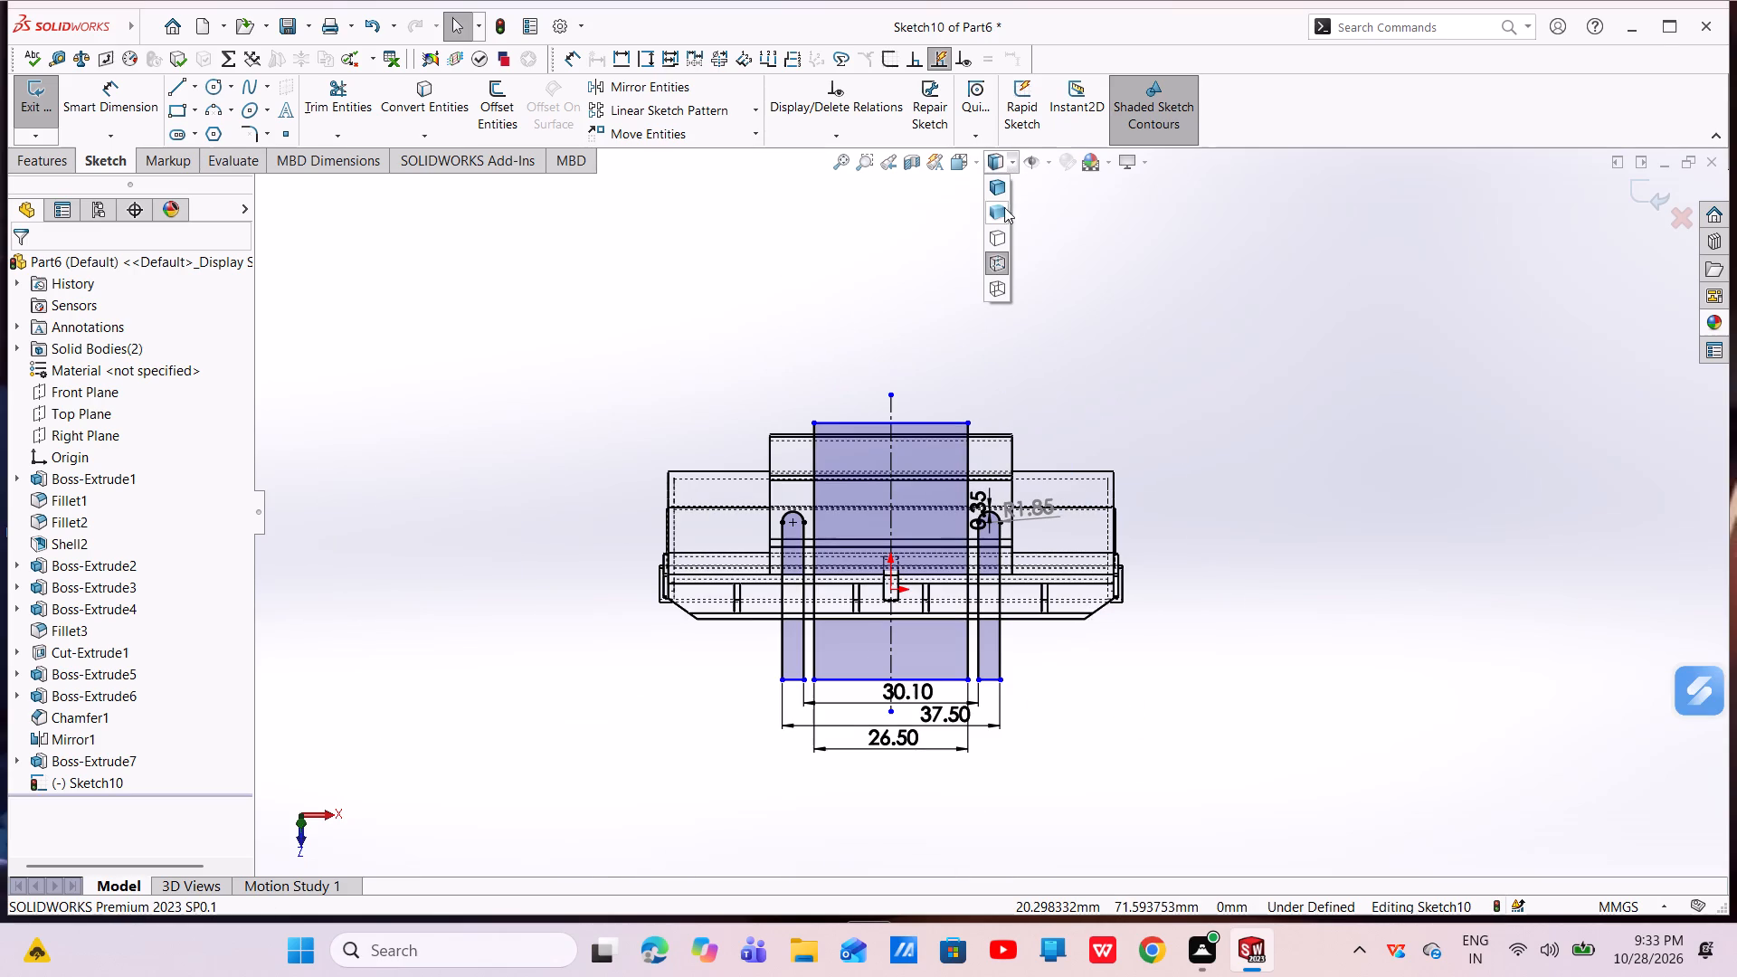
pyautogui.click(992, 192)
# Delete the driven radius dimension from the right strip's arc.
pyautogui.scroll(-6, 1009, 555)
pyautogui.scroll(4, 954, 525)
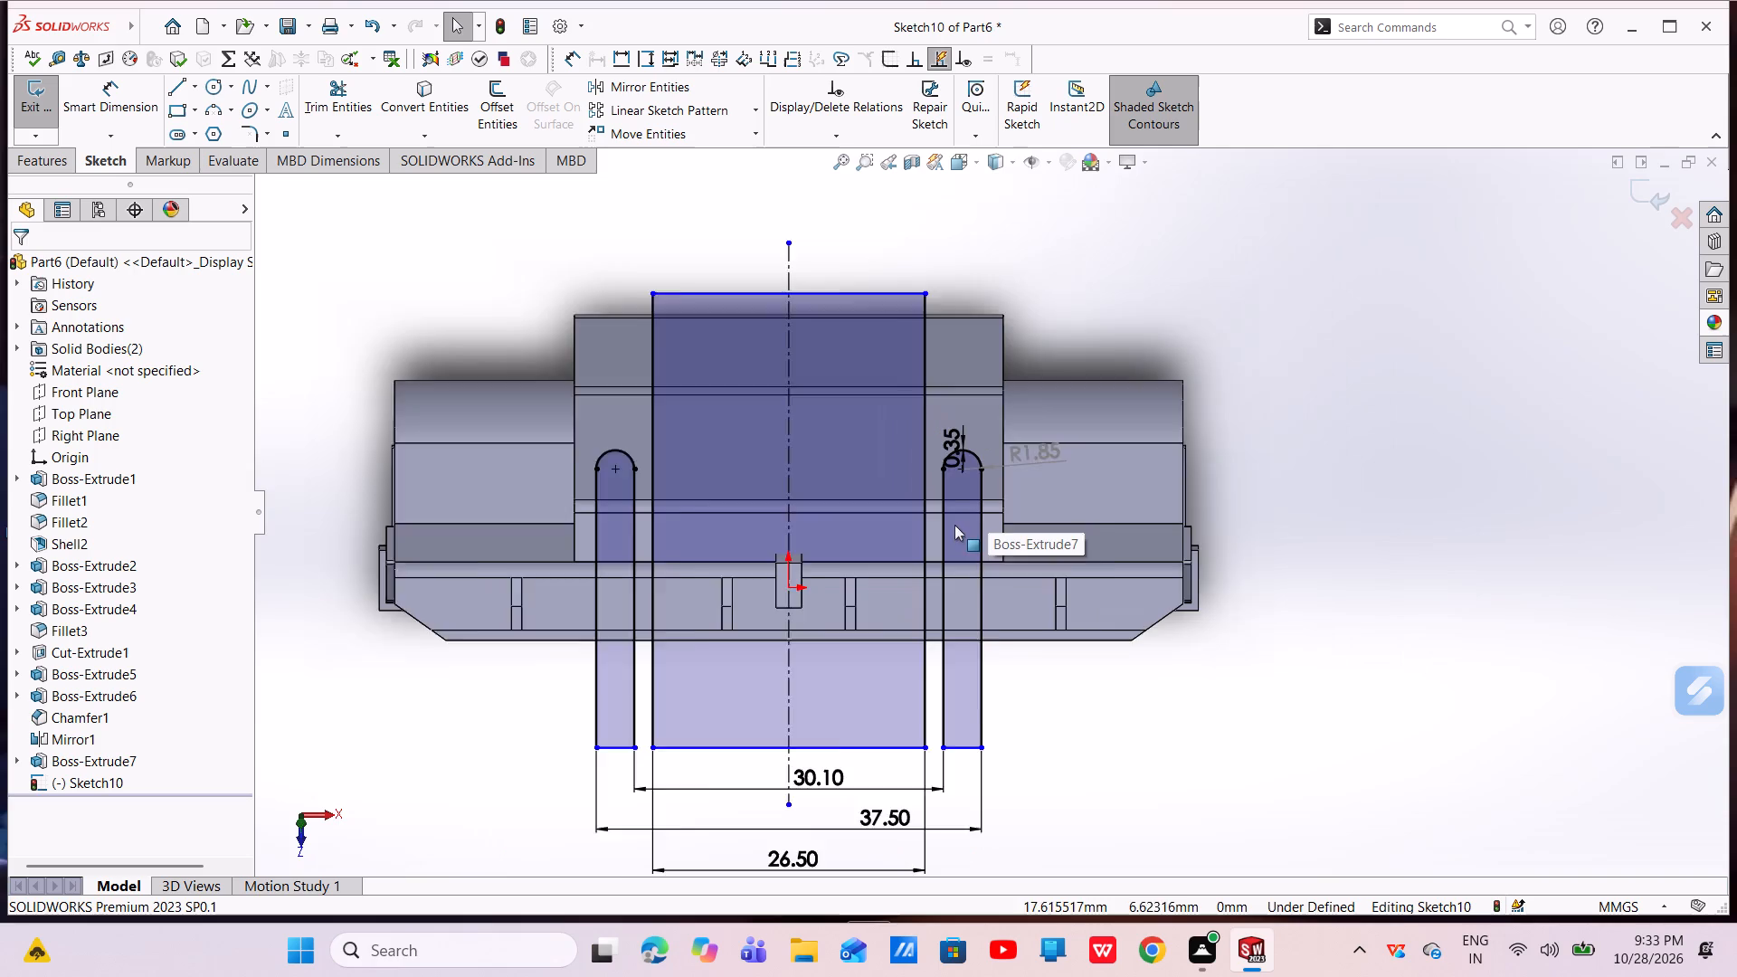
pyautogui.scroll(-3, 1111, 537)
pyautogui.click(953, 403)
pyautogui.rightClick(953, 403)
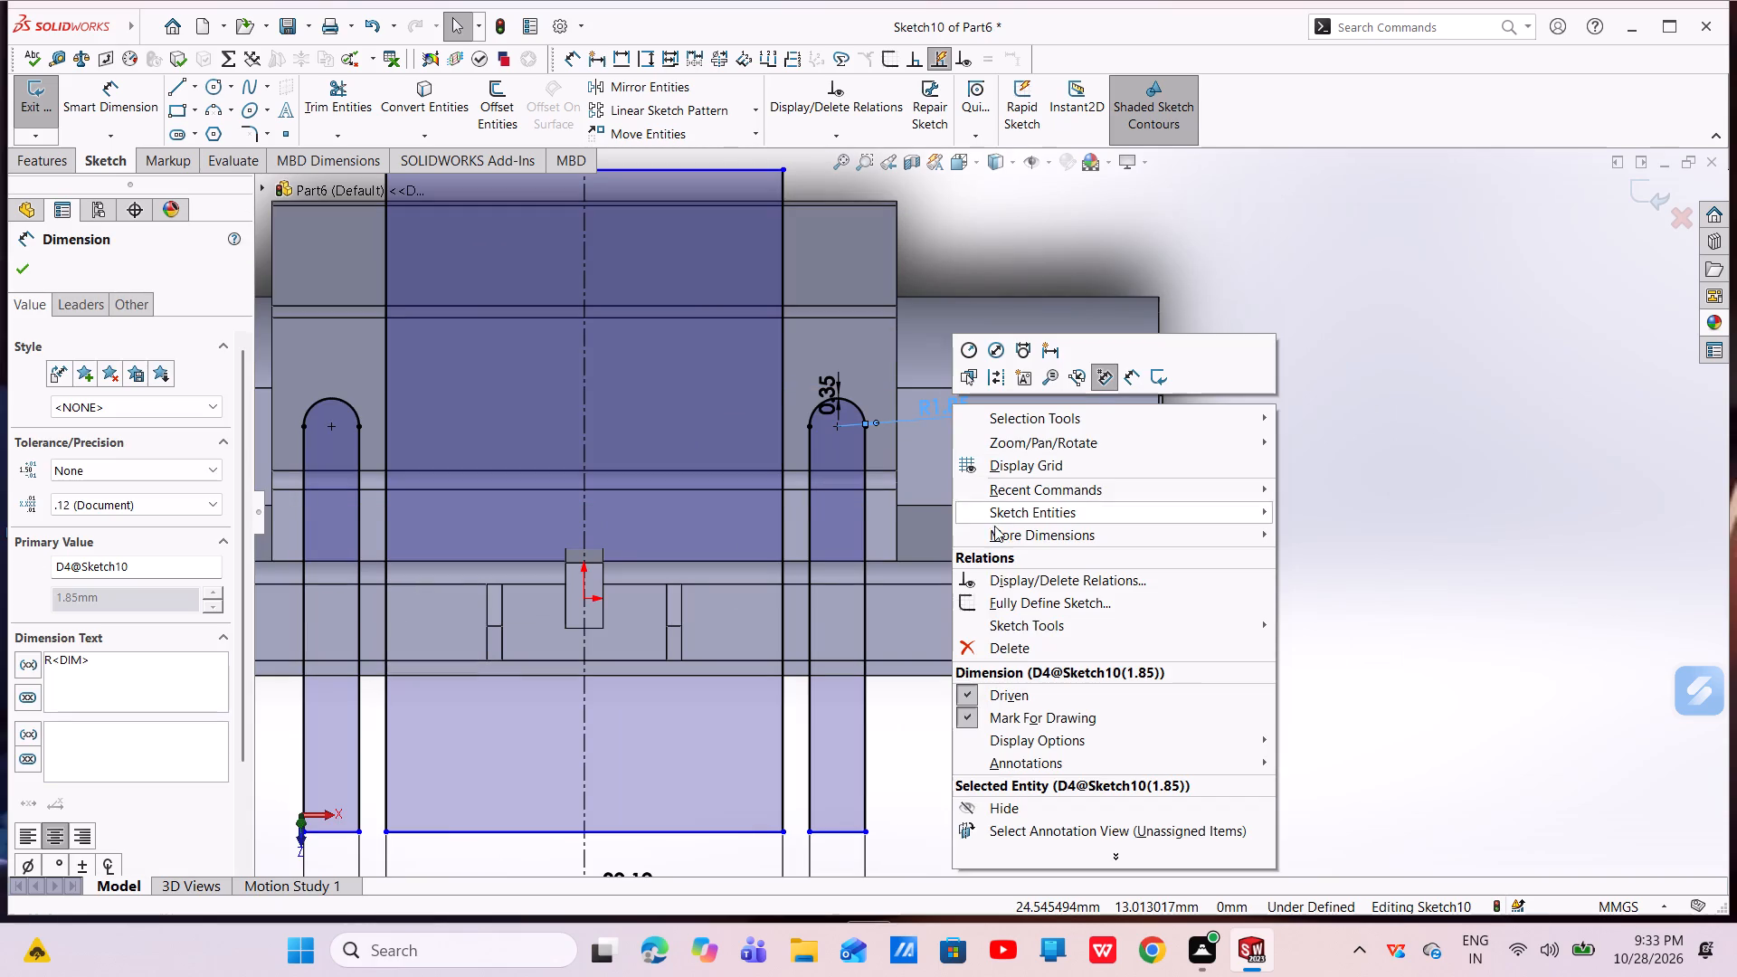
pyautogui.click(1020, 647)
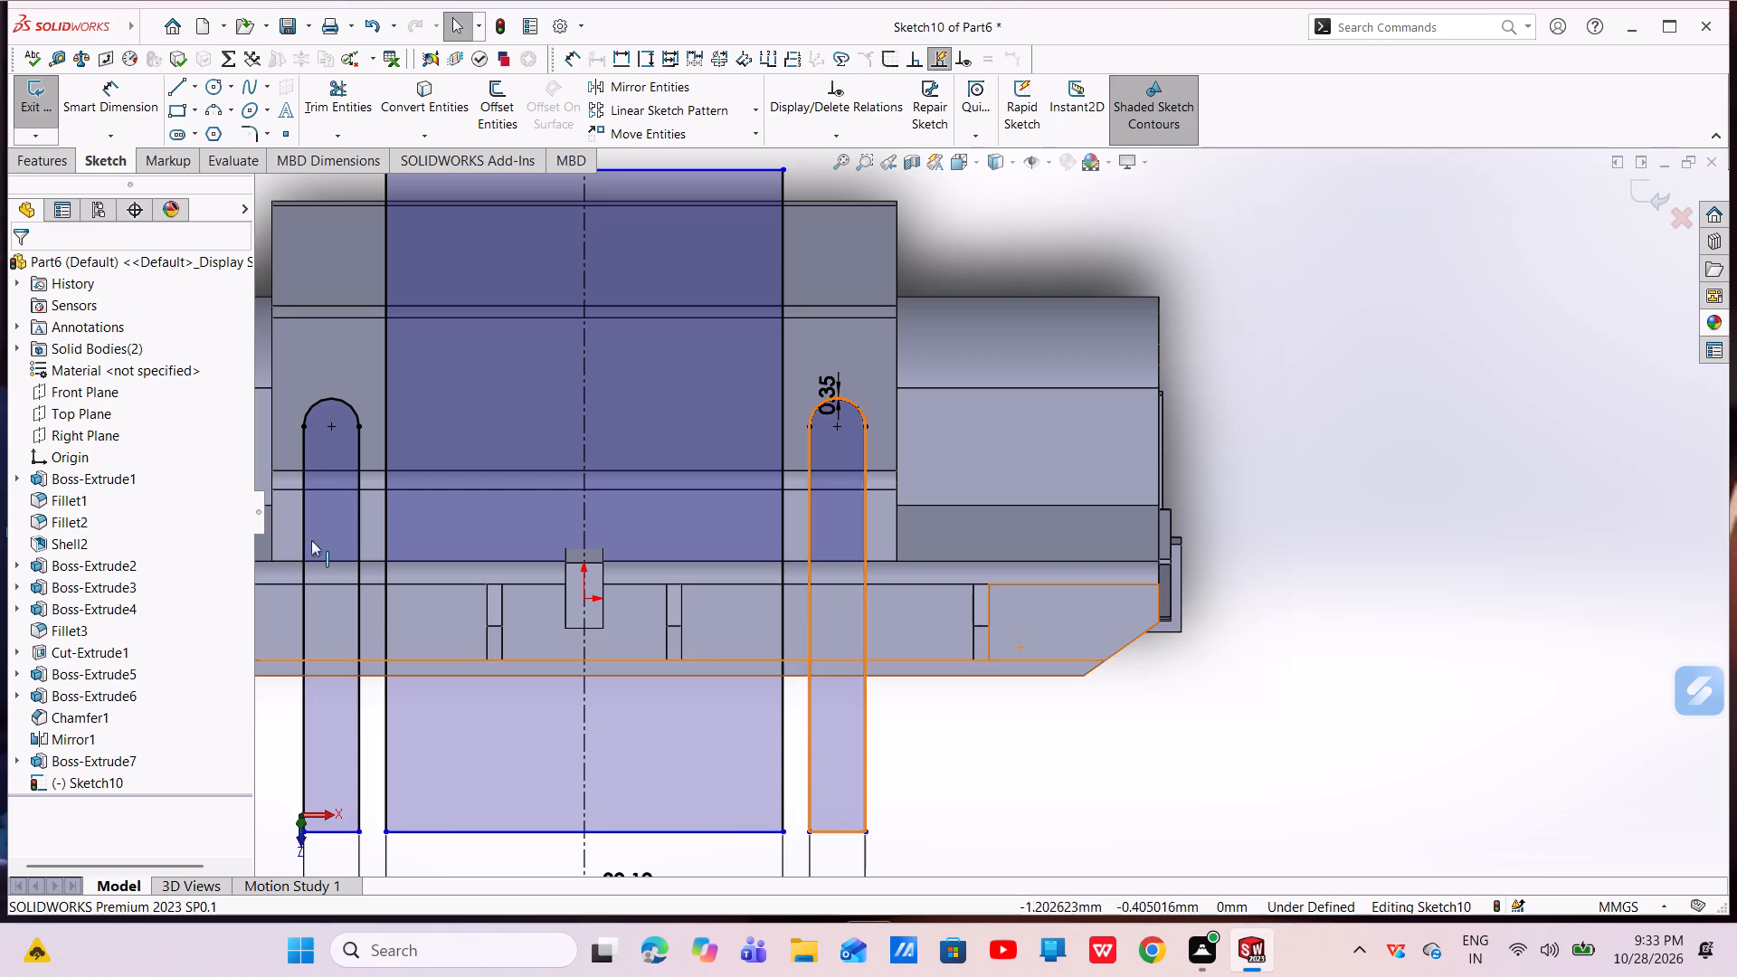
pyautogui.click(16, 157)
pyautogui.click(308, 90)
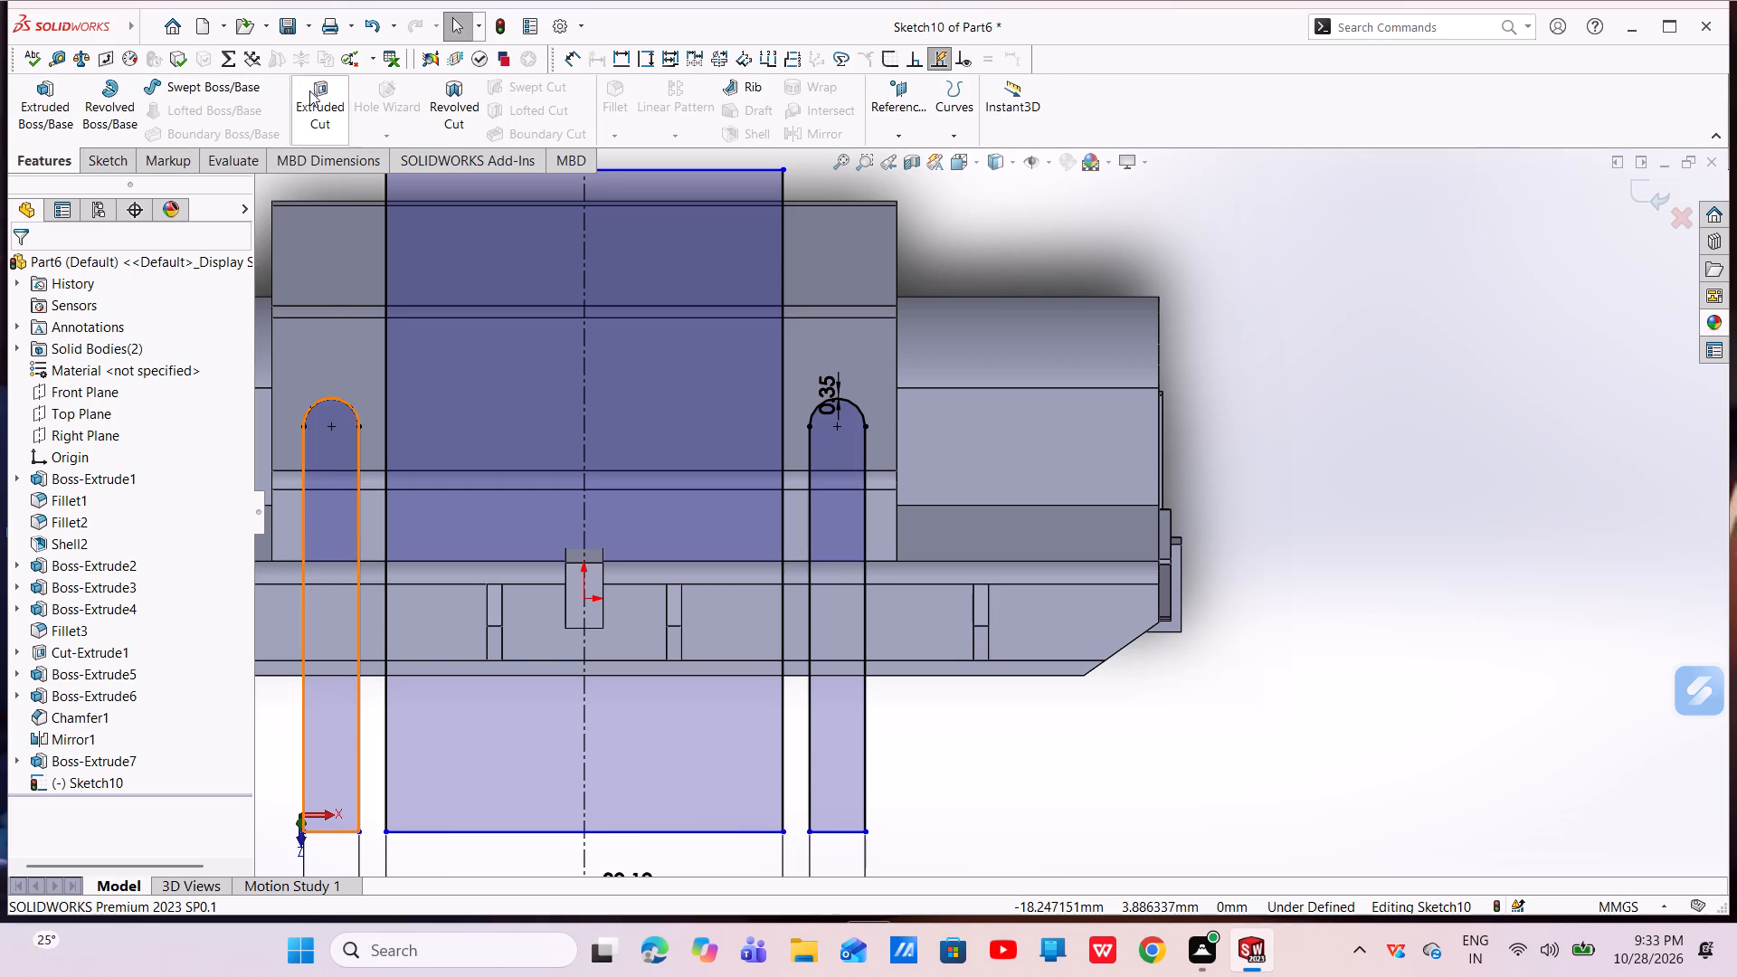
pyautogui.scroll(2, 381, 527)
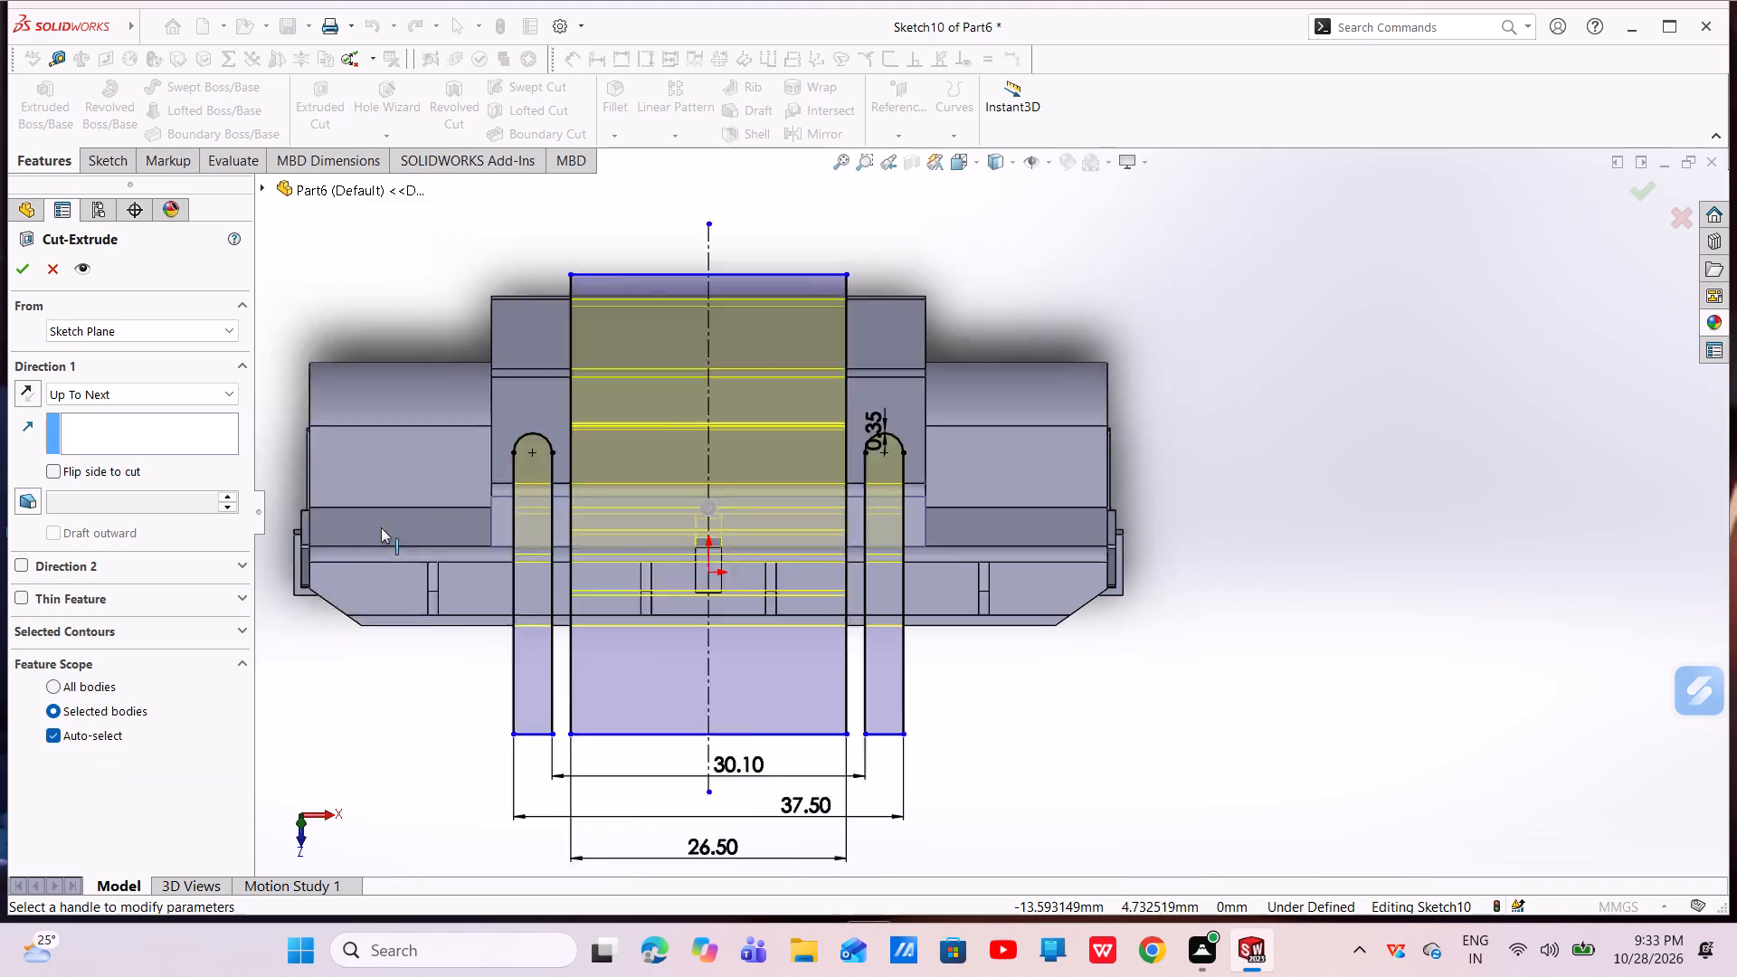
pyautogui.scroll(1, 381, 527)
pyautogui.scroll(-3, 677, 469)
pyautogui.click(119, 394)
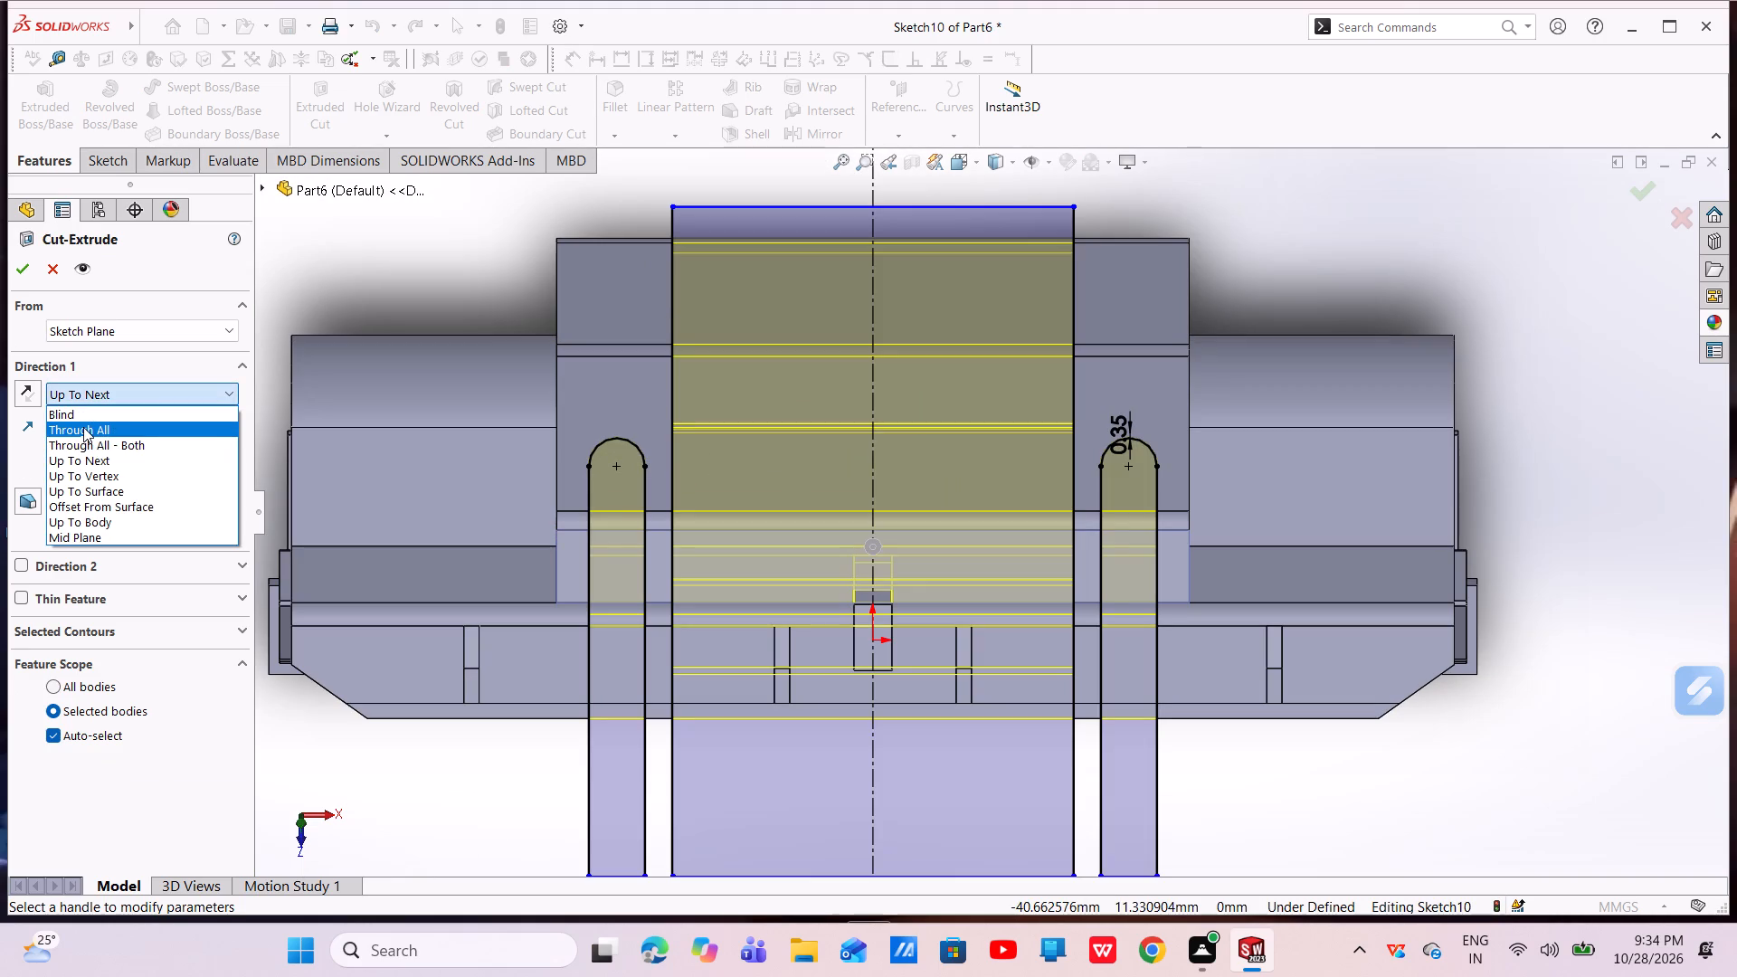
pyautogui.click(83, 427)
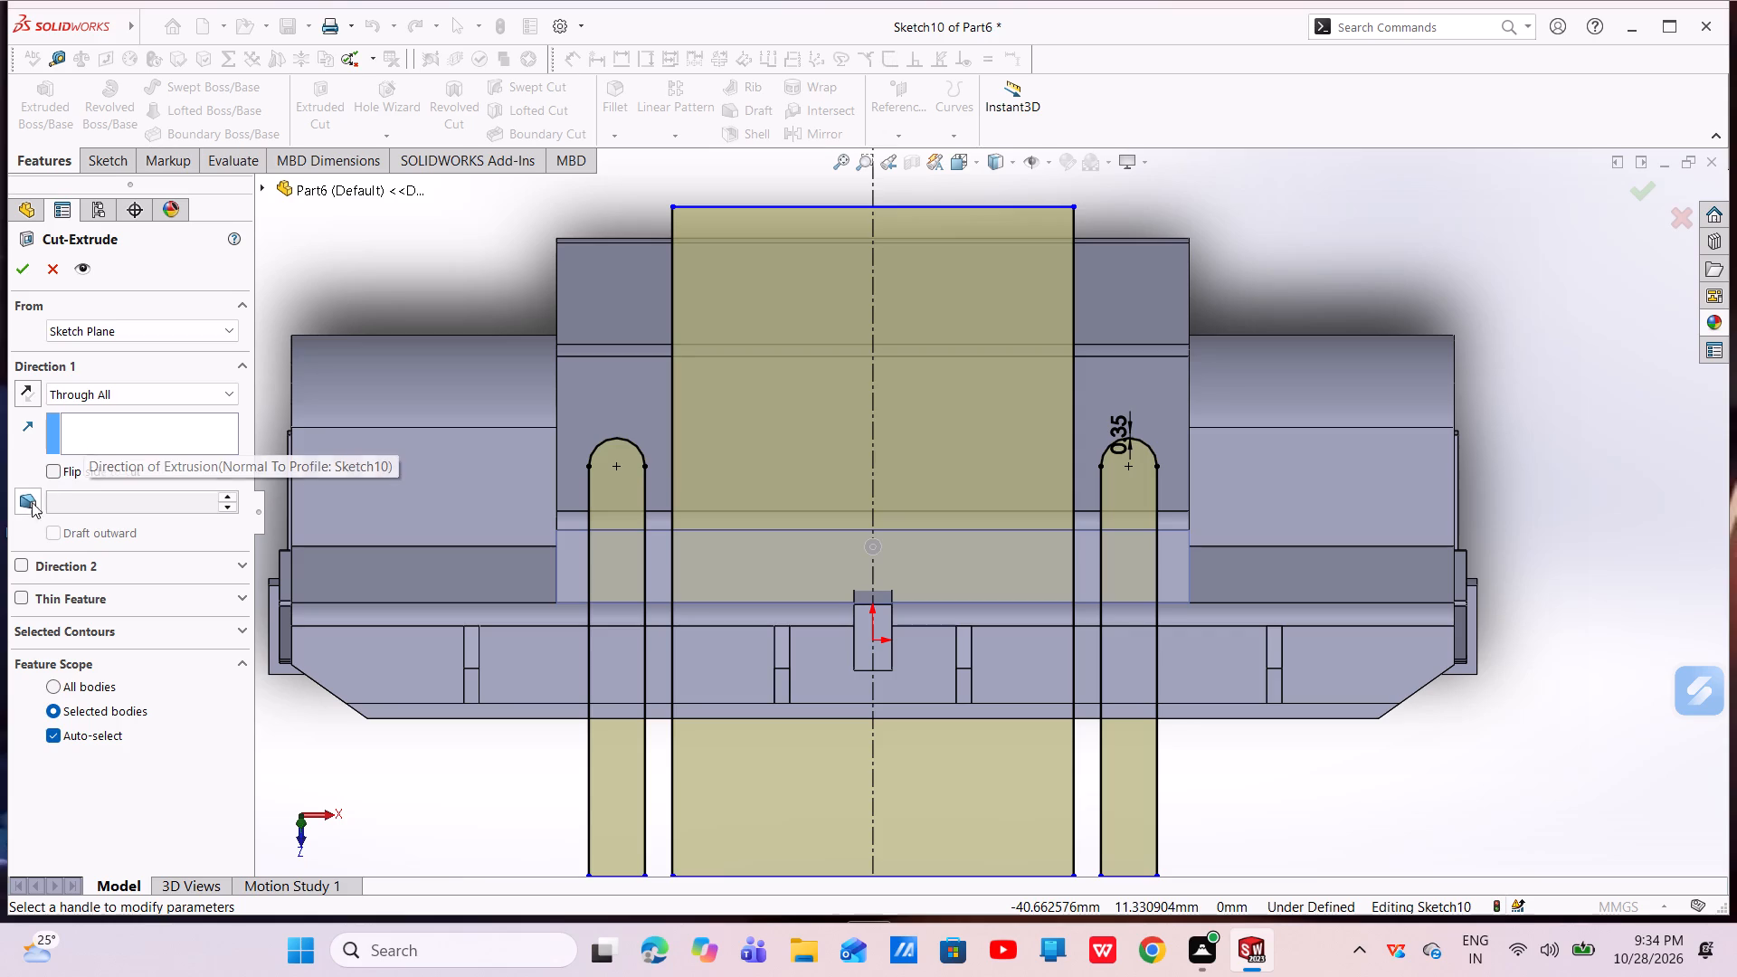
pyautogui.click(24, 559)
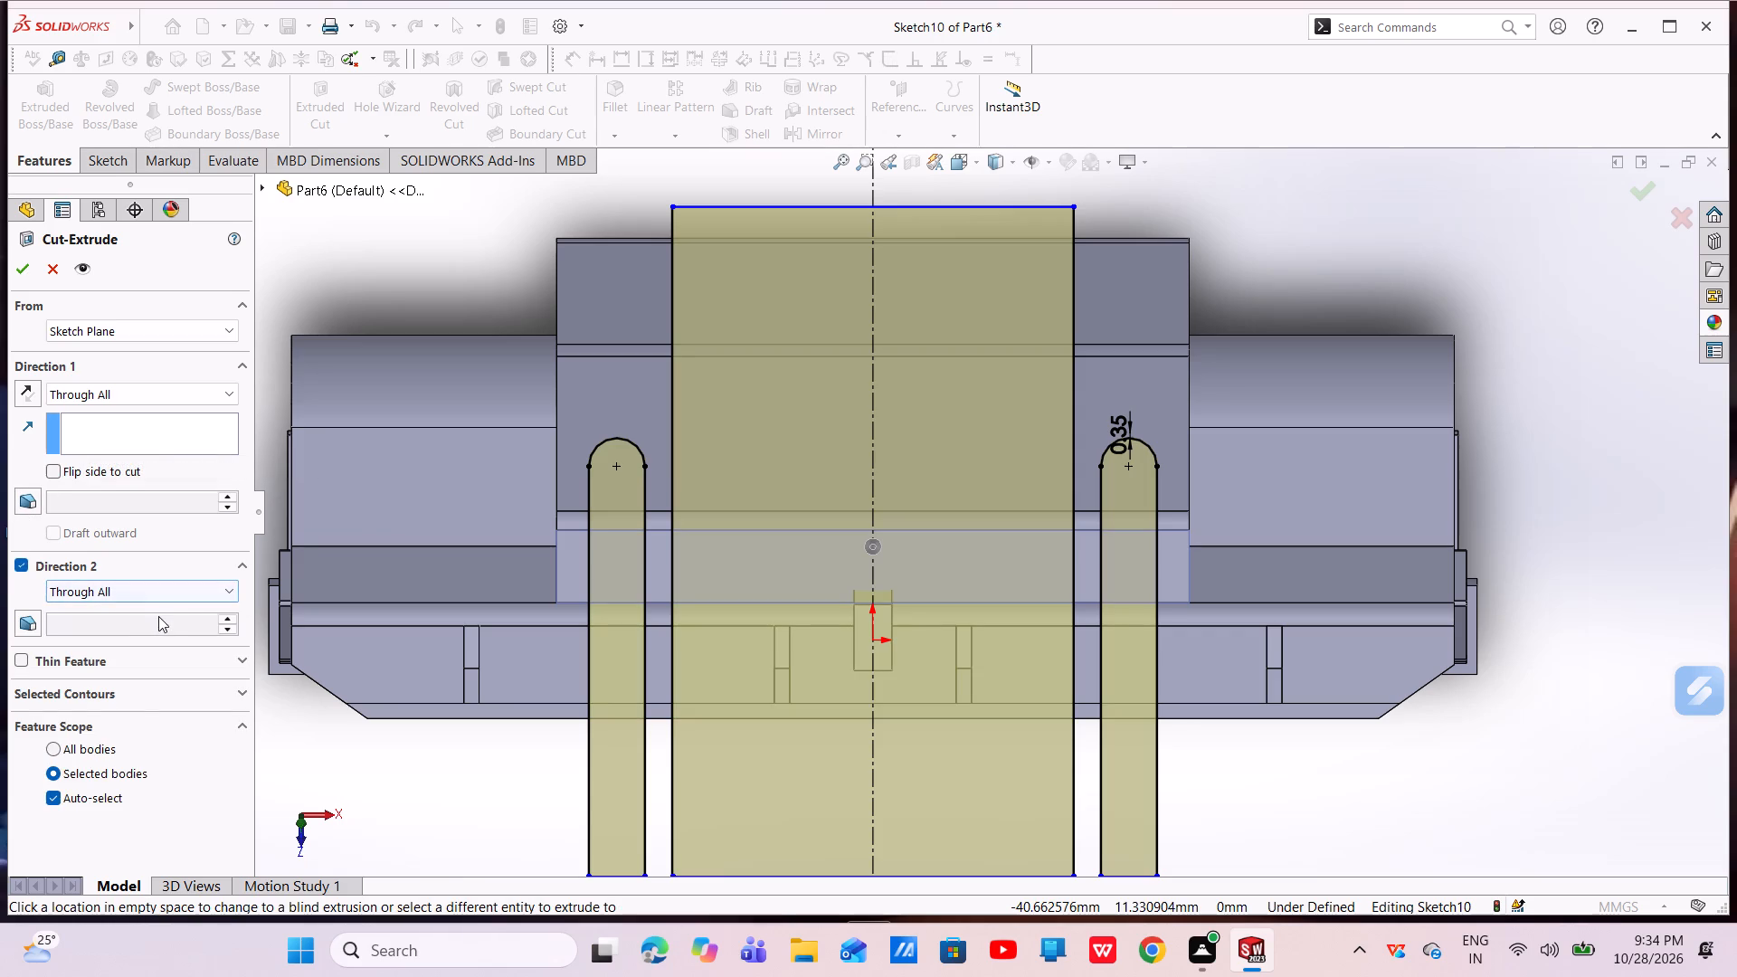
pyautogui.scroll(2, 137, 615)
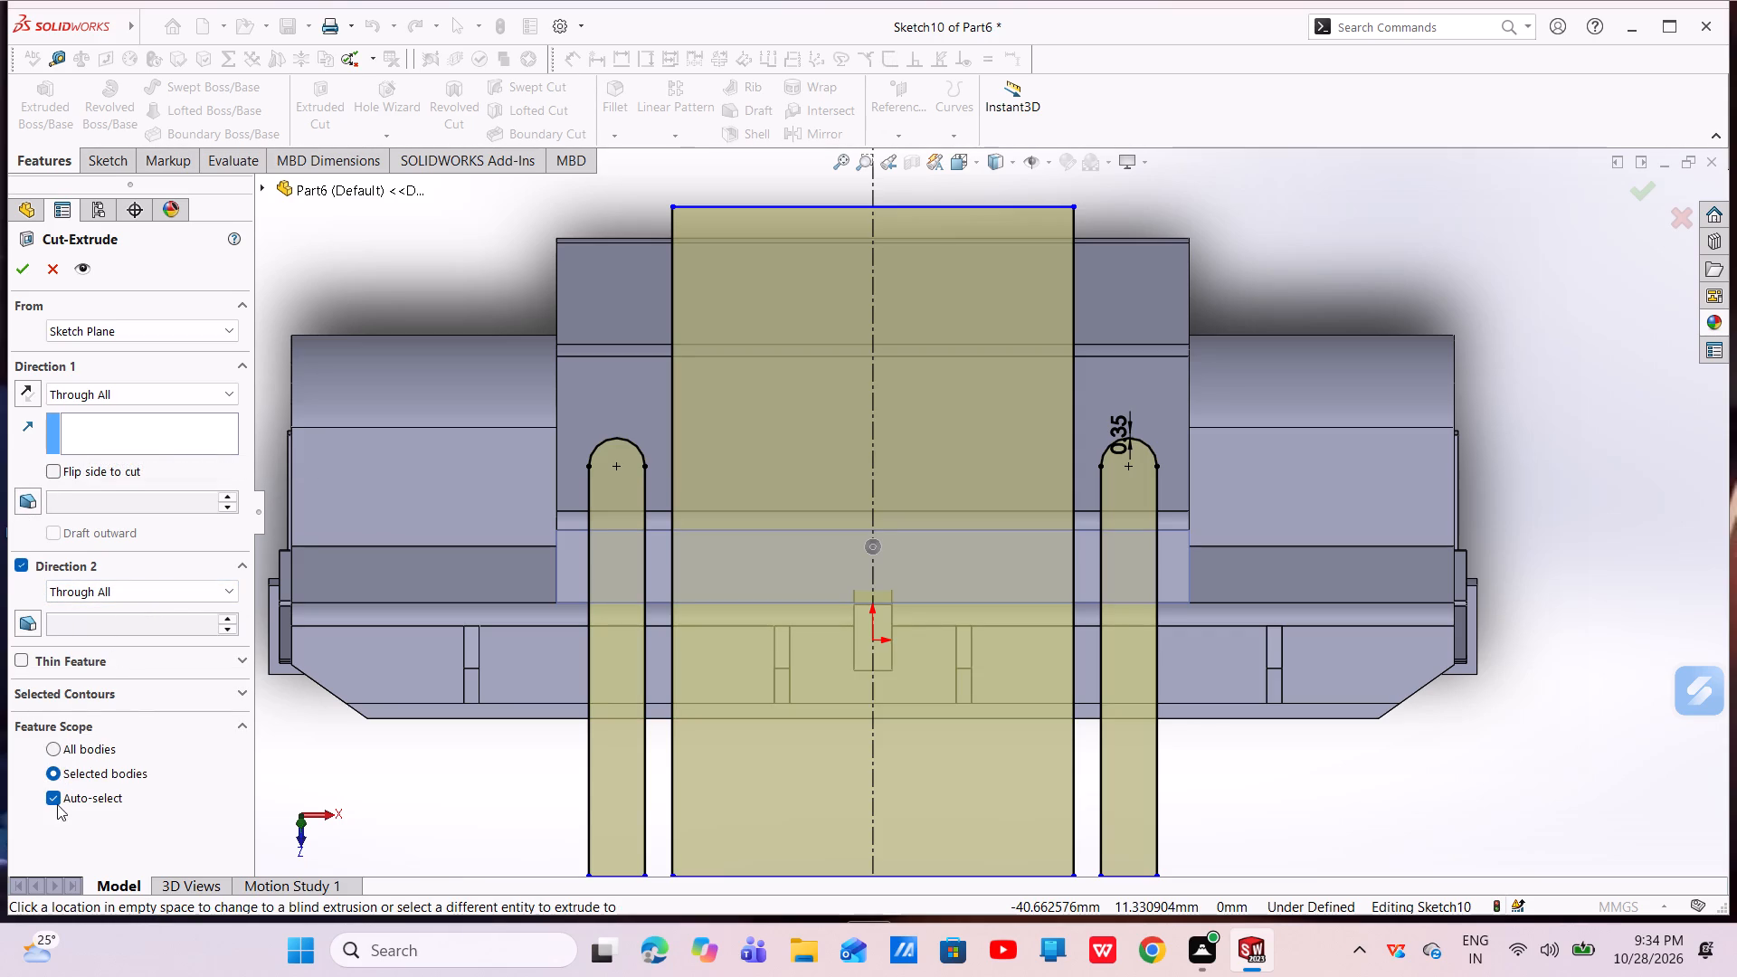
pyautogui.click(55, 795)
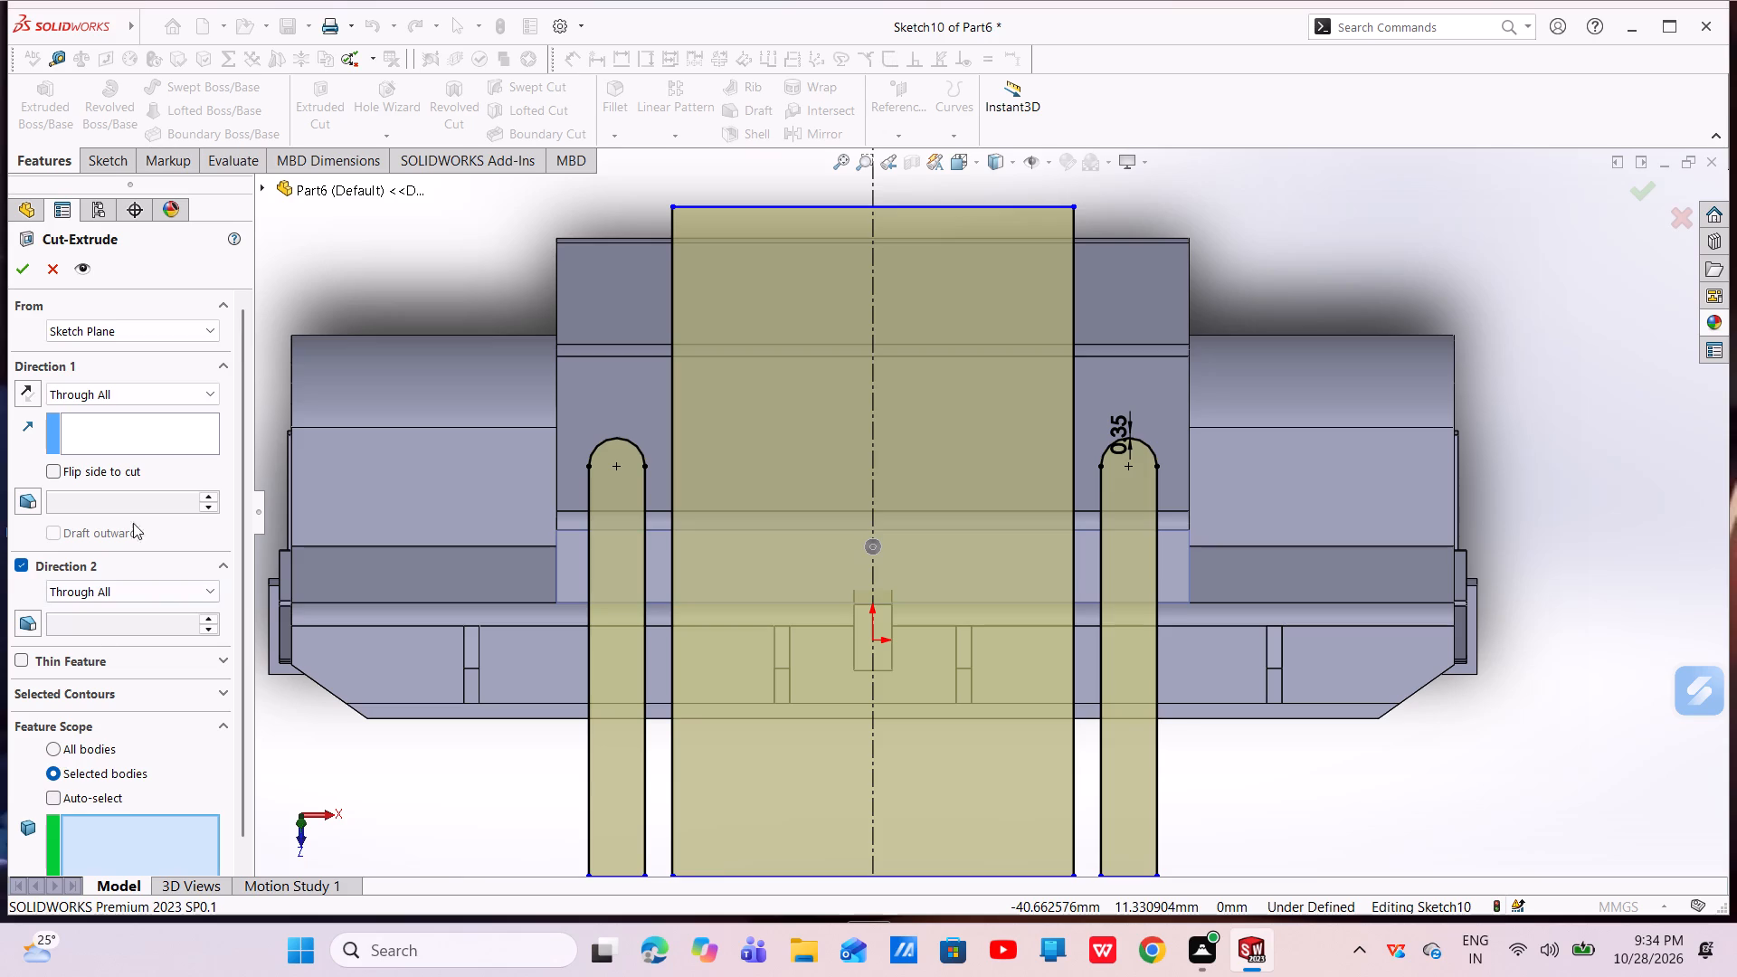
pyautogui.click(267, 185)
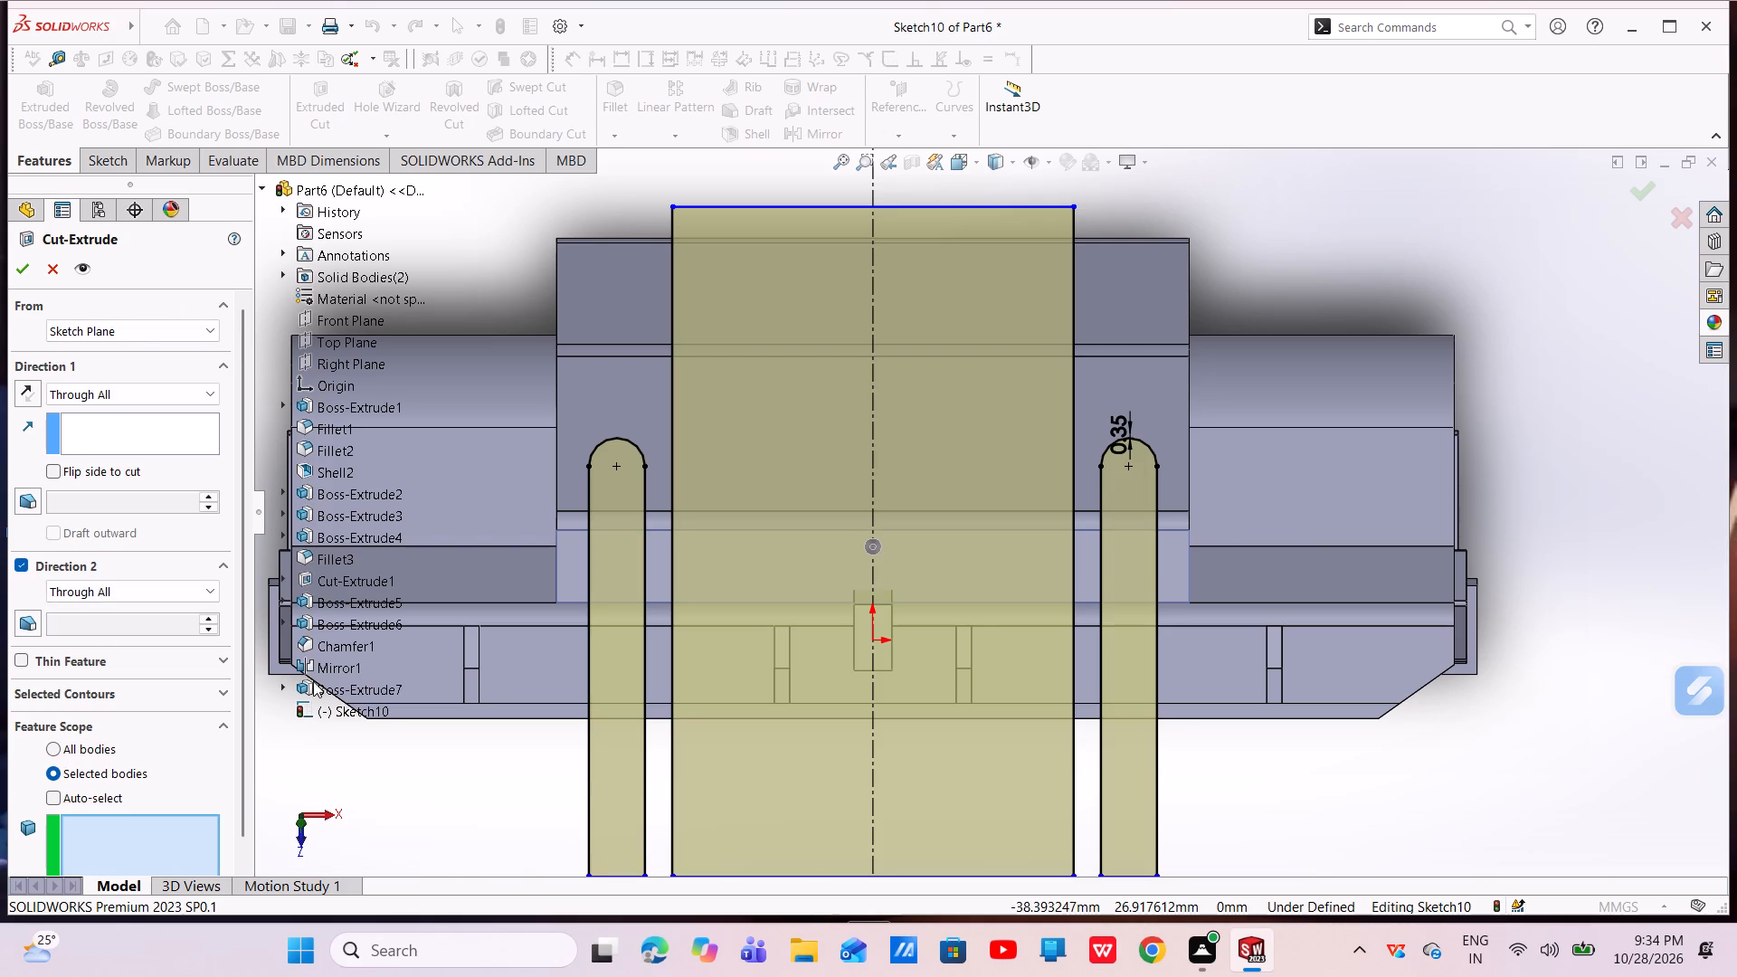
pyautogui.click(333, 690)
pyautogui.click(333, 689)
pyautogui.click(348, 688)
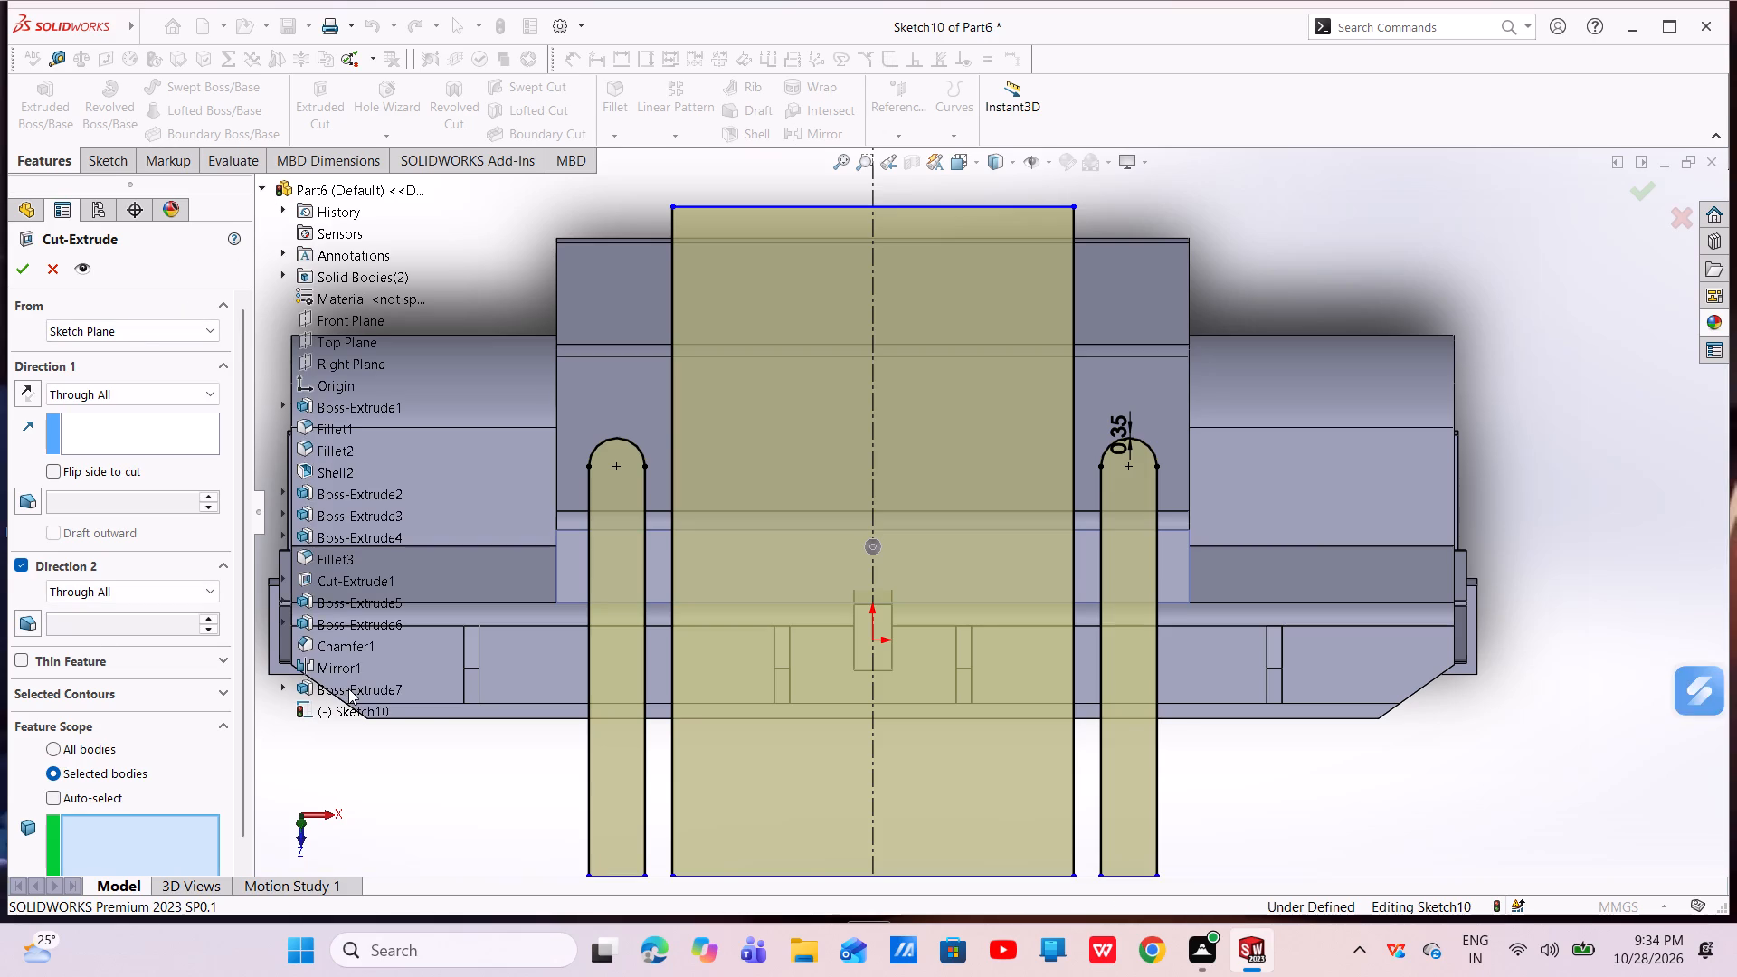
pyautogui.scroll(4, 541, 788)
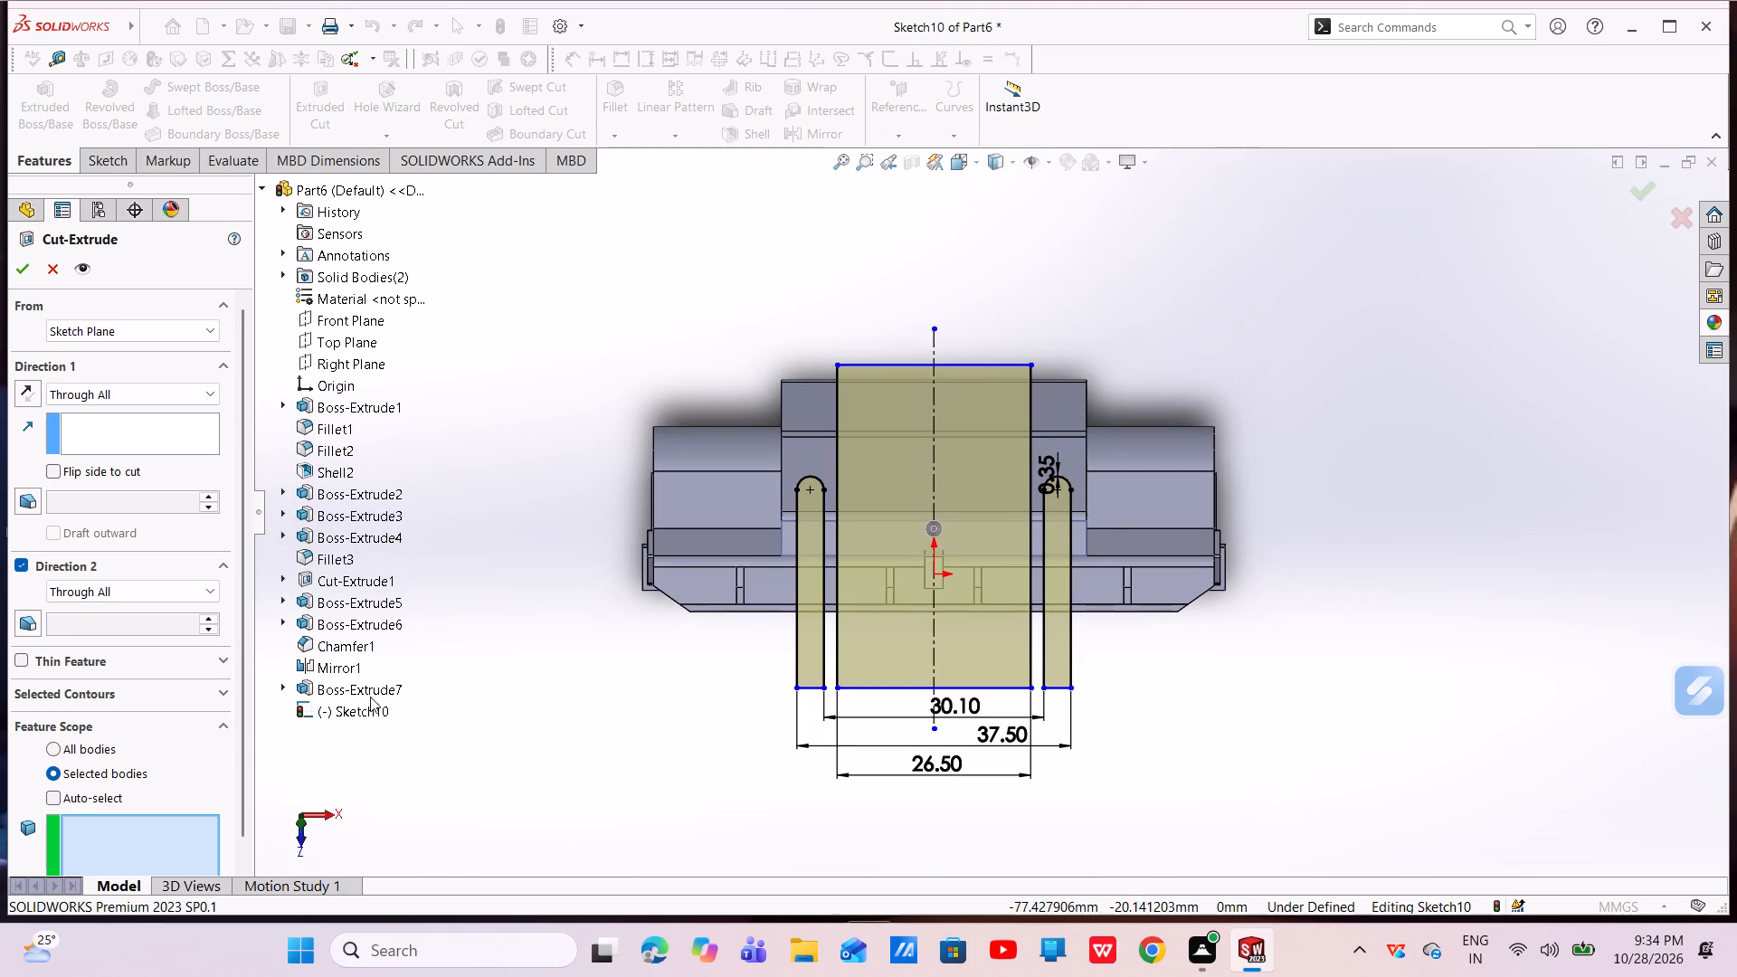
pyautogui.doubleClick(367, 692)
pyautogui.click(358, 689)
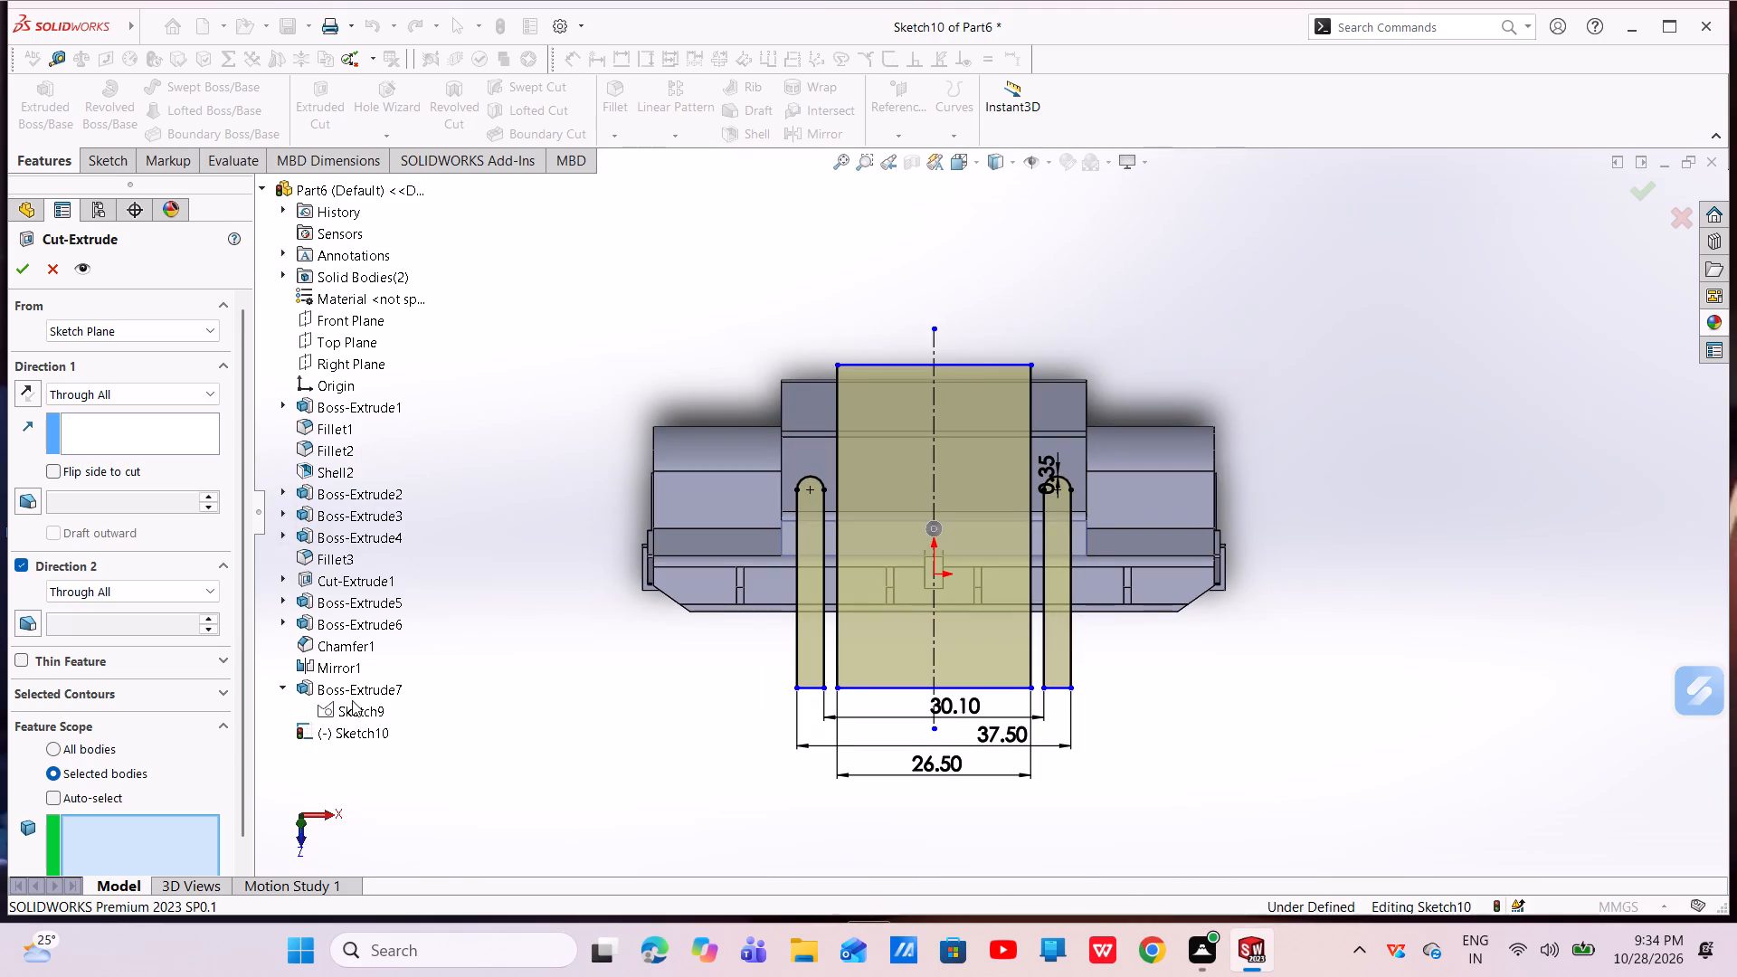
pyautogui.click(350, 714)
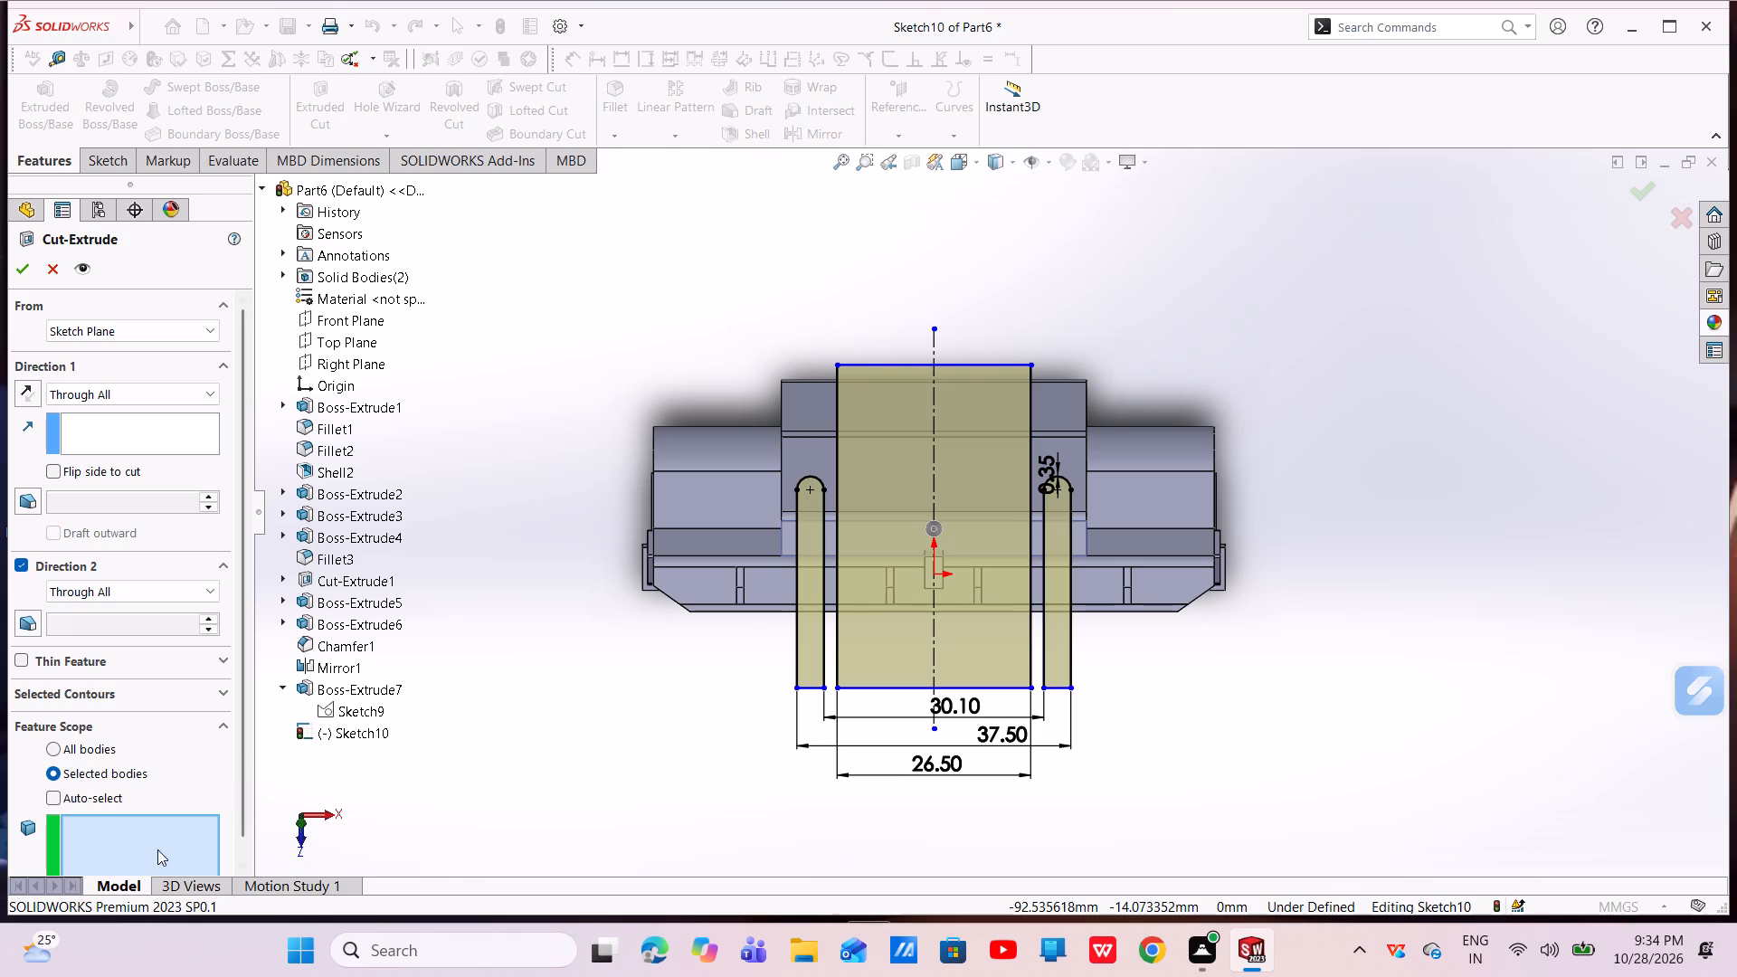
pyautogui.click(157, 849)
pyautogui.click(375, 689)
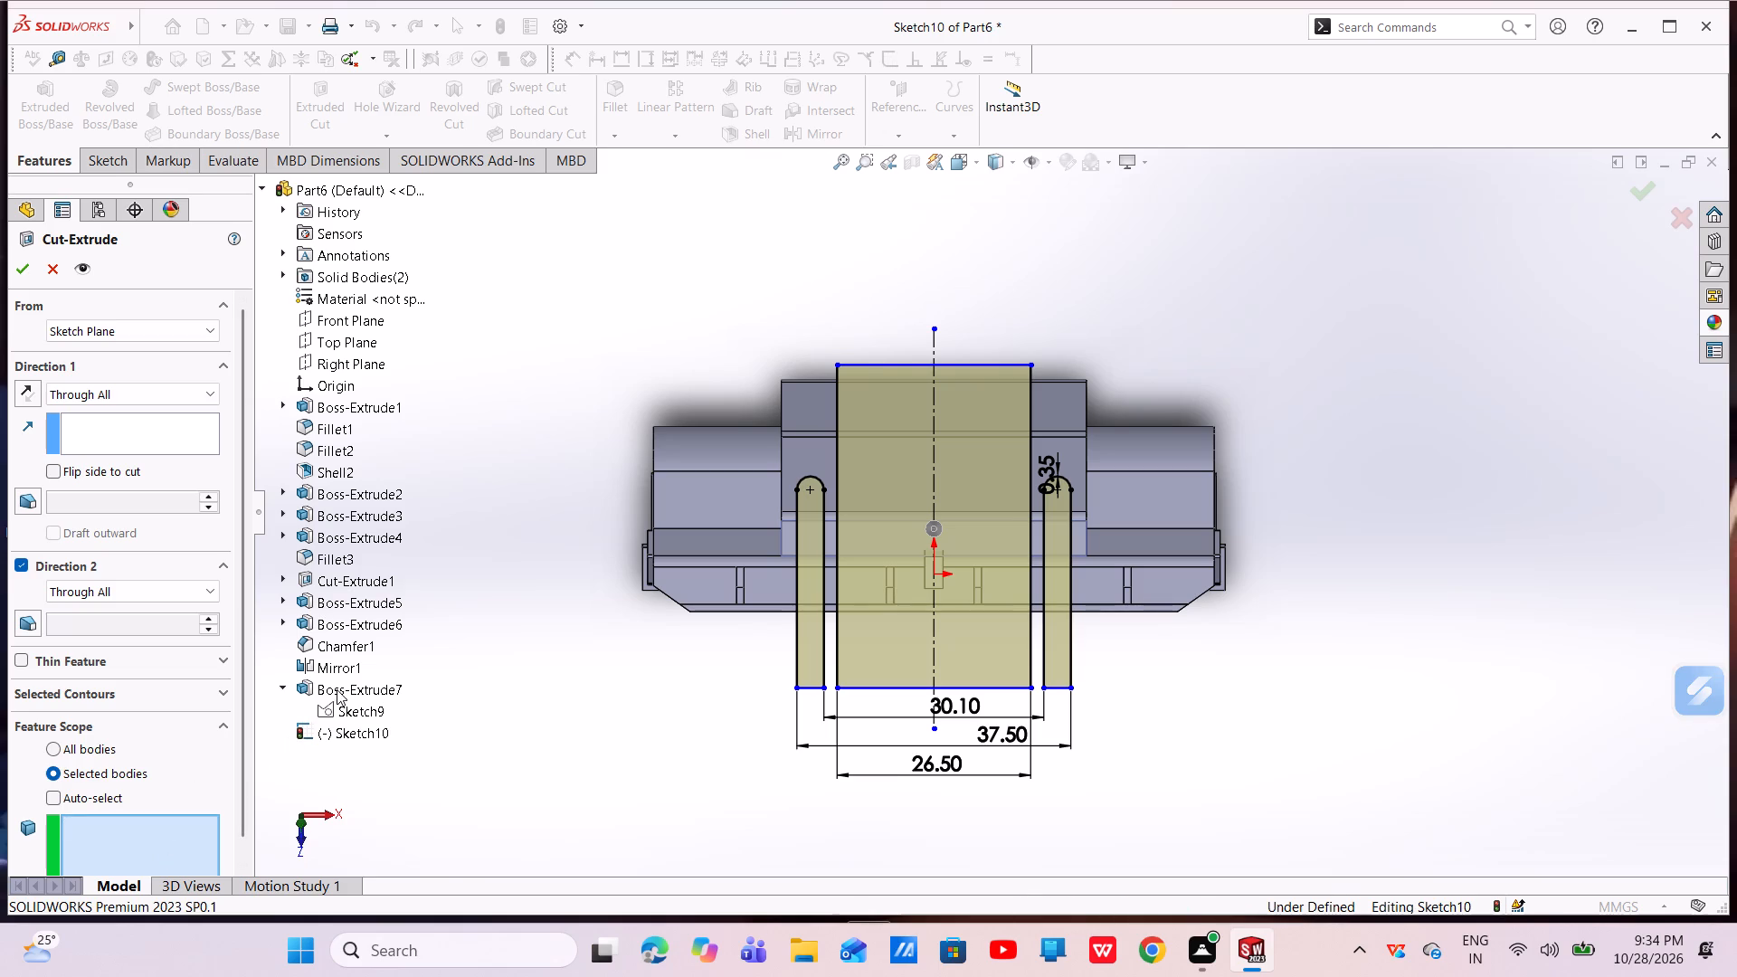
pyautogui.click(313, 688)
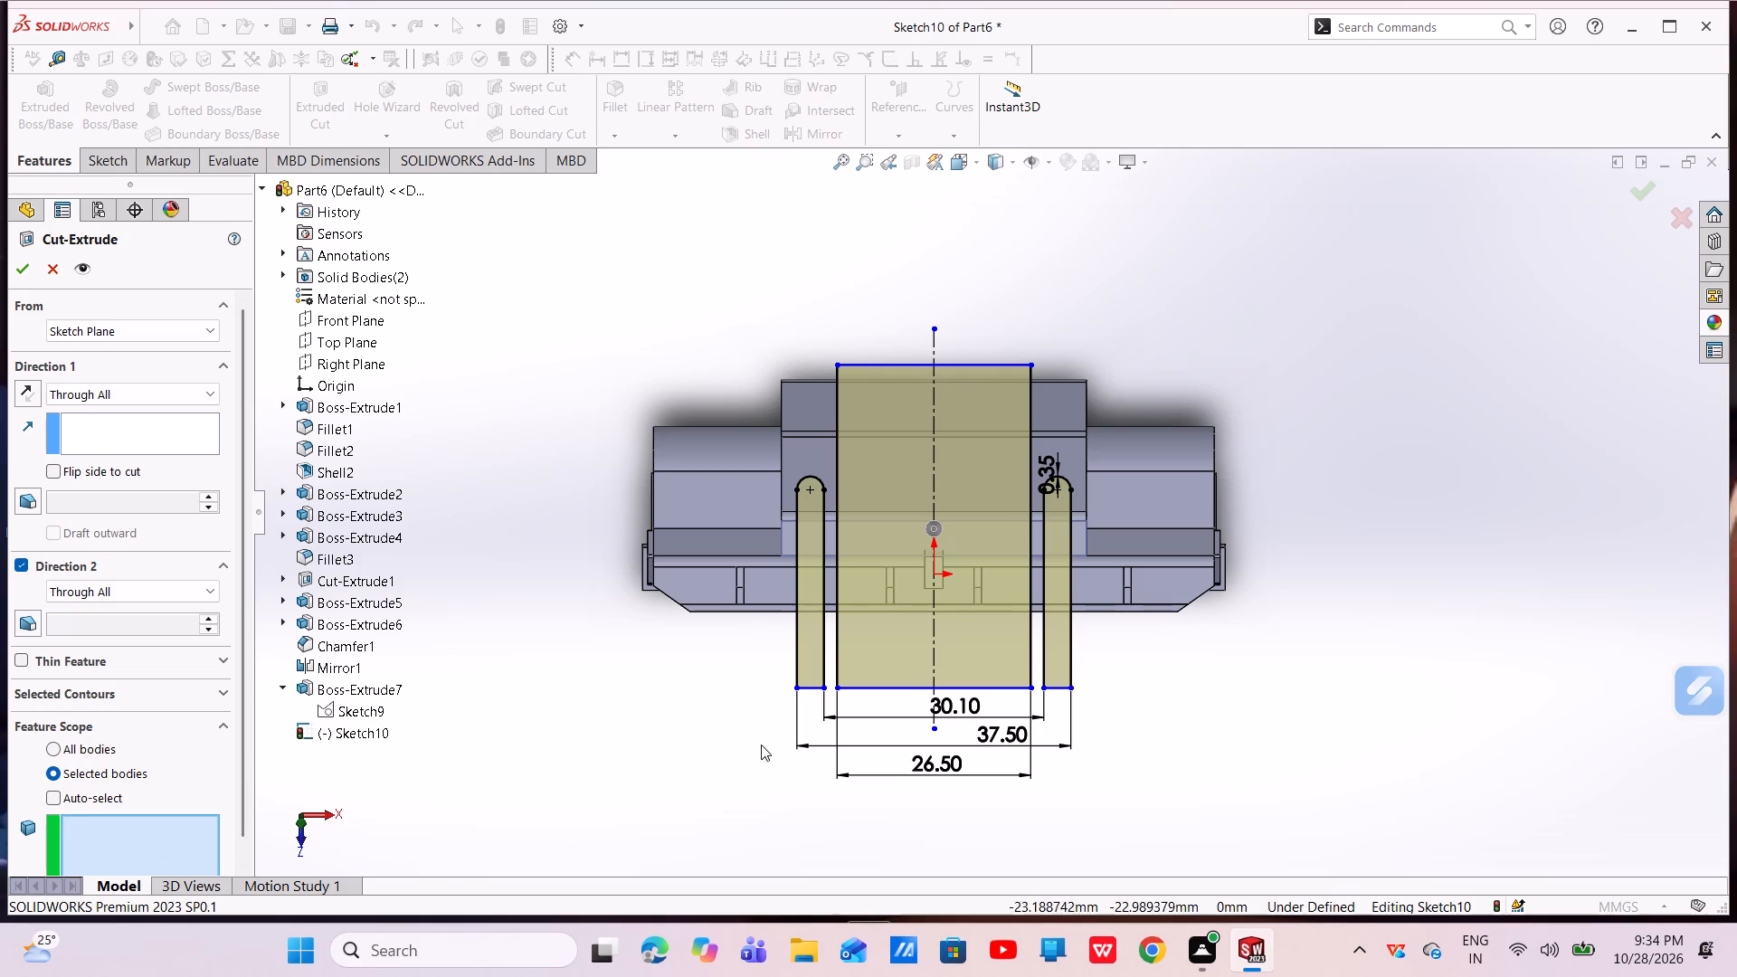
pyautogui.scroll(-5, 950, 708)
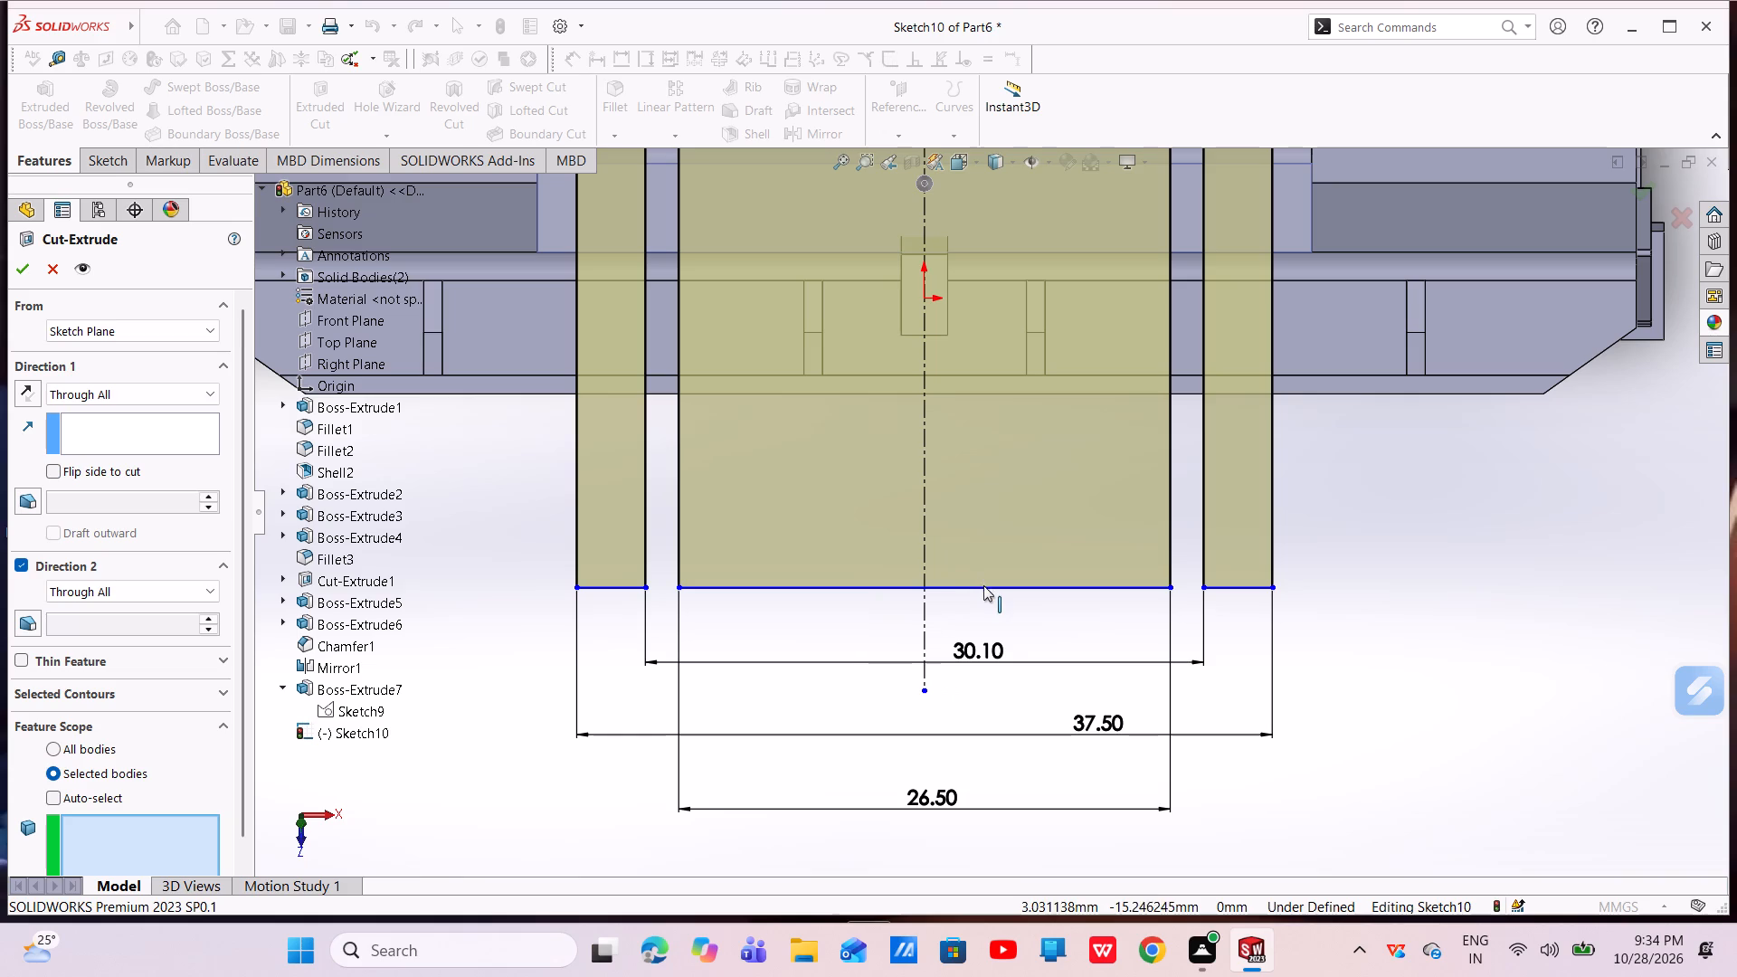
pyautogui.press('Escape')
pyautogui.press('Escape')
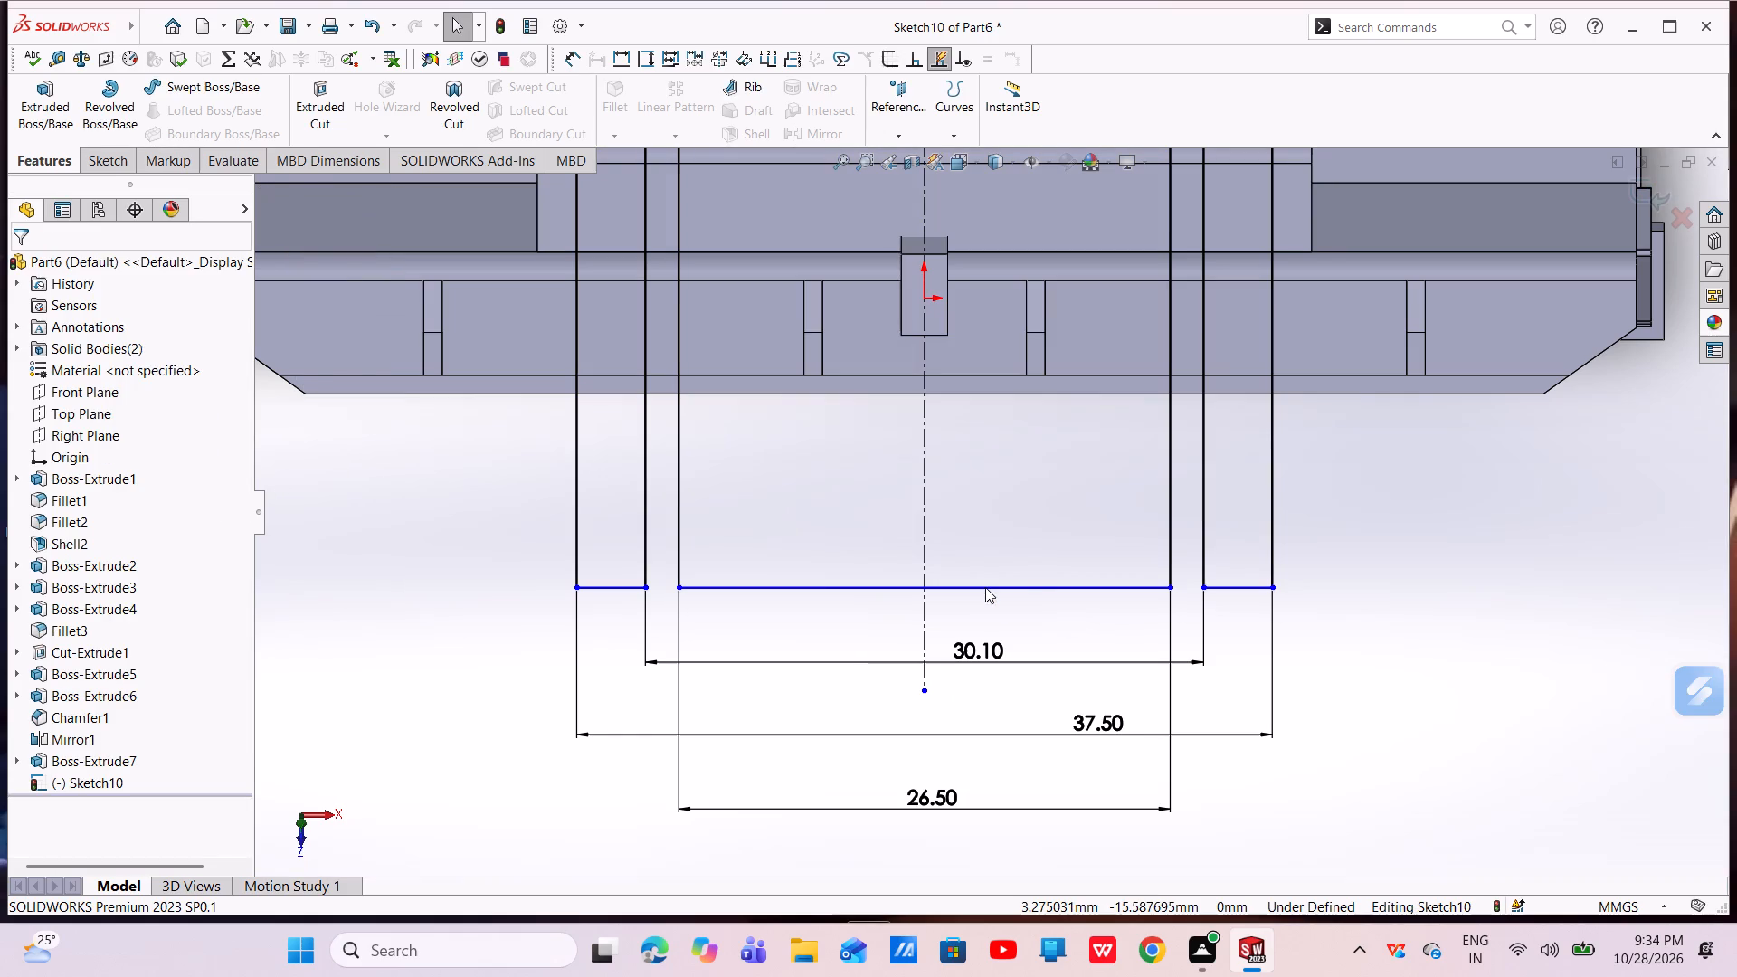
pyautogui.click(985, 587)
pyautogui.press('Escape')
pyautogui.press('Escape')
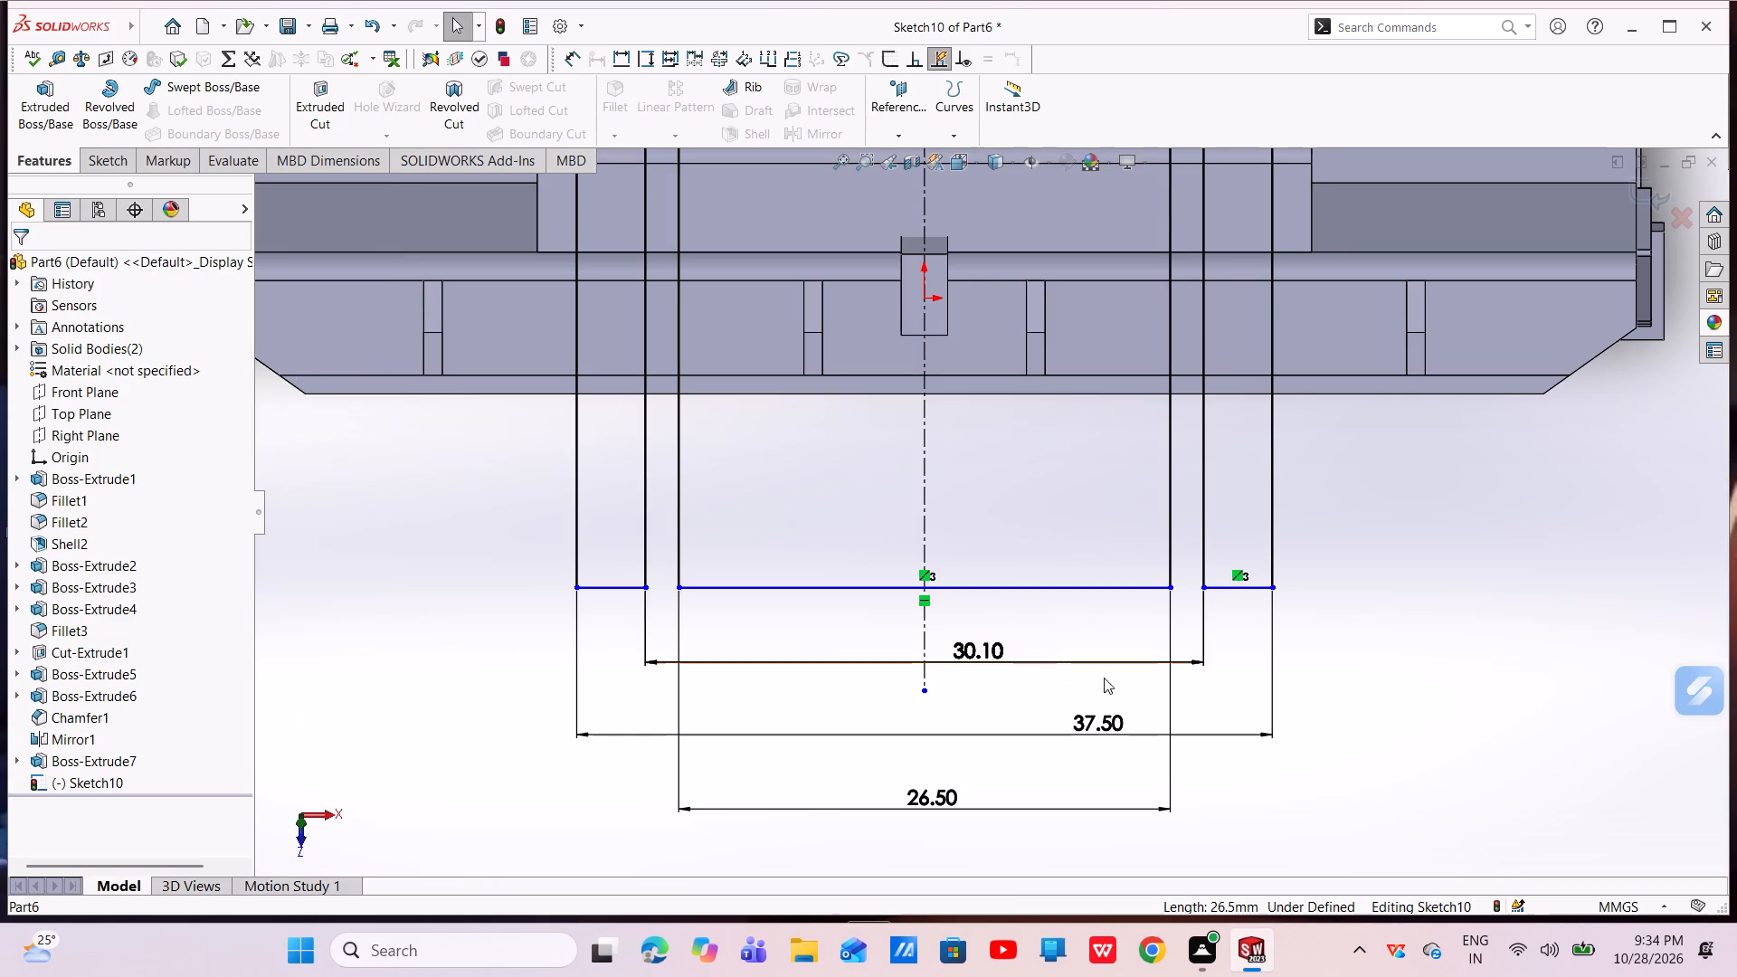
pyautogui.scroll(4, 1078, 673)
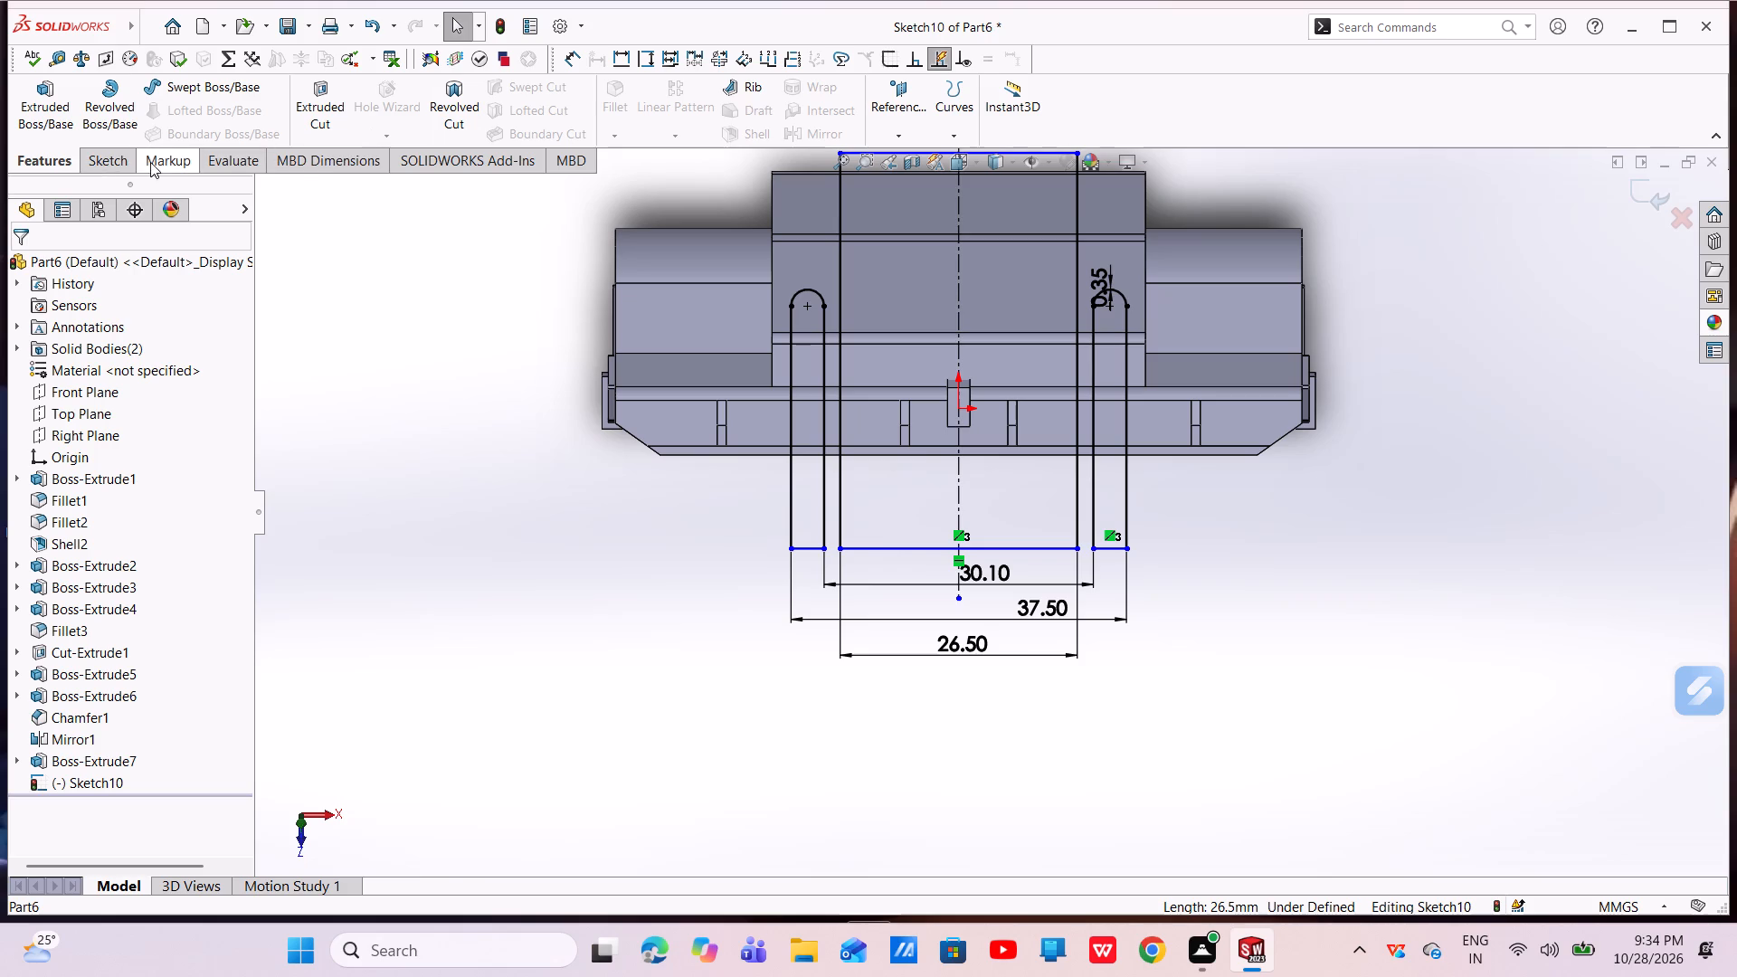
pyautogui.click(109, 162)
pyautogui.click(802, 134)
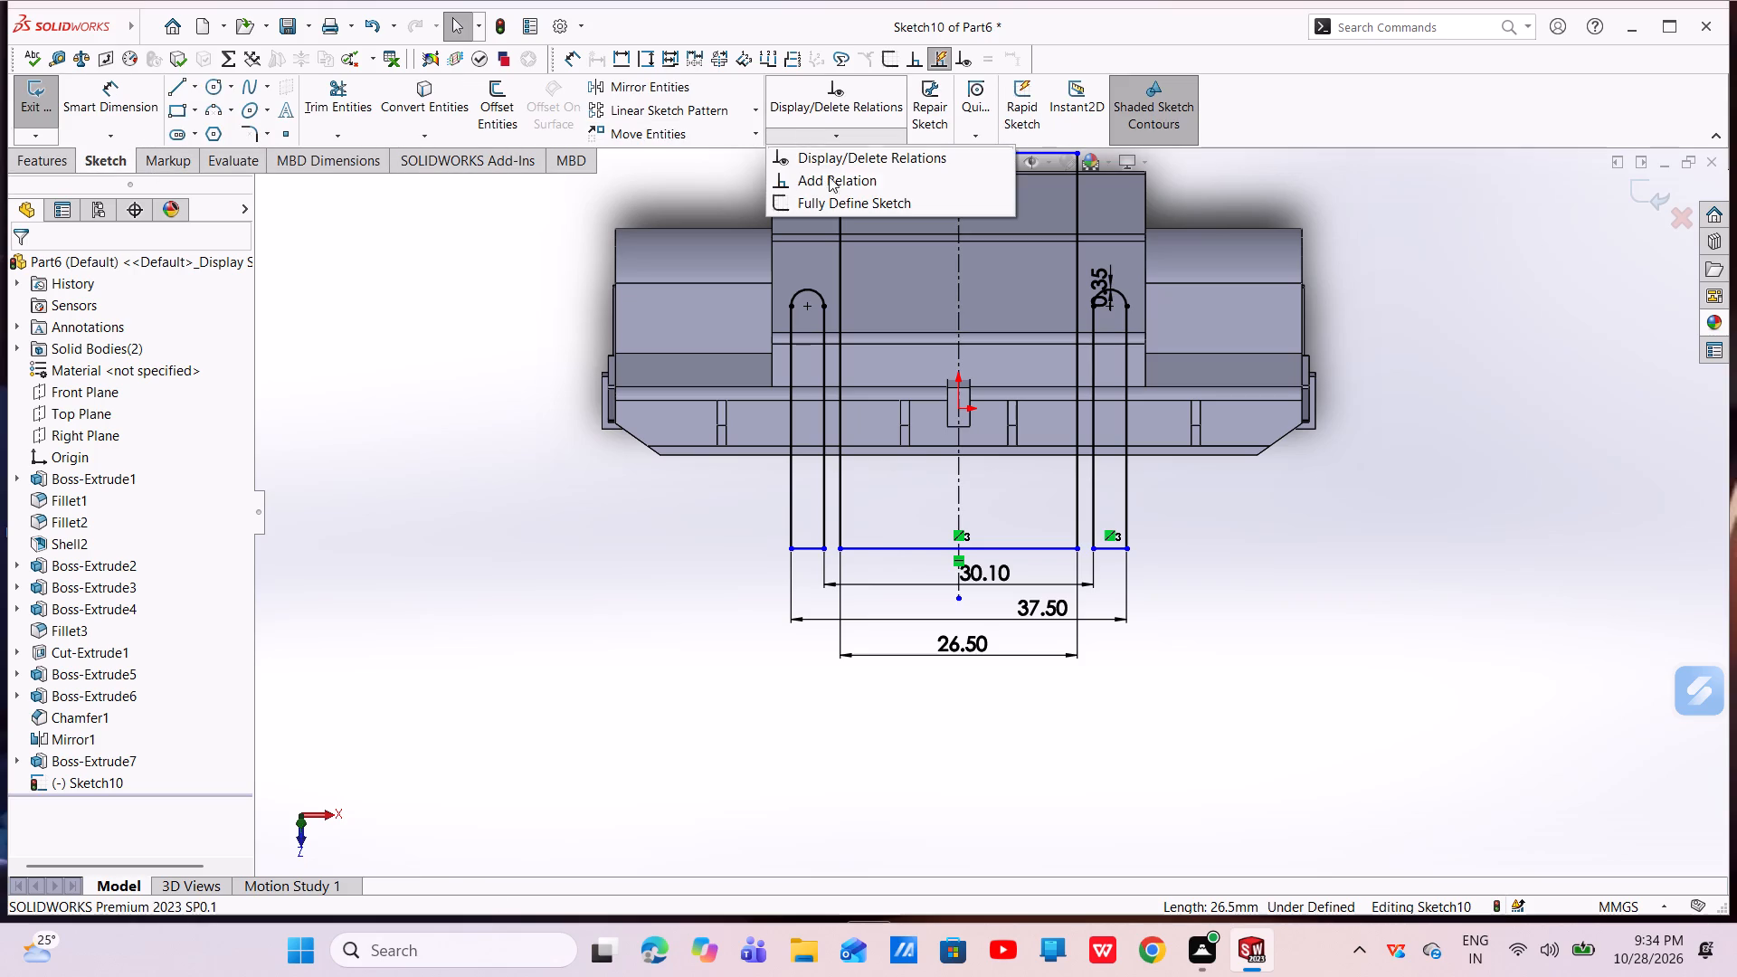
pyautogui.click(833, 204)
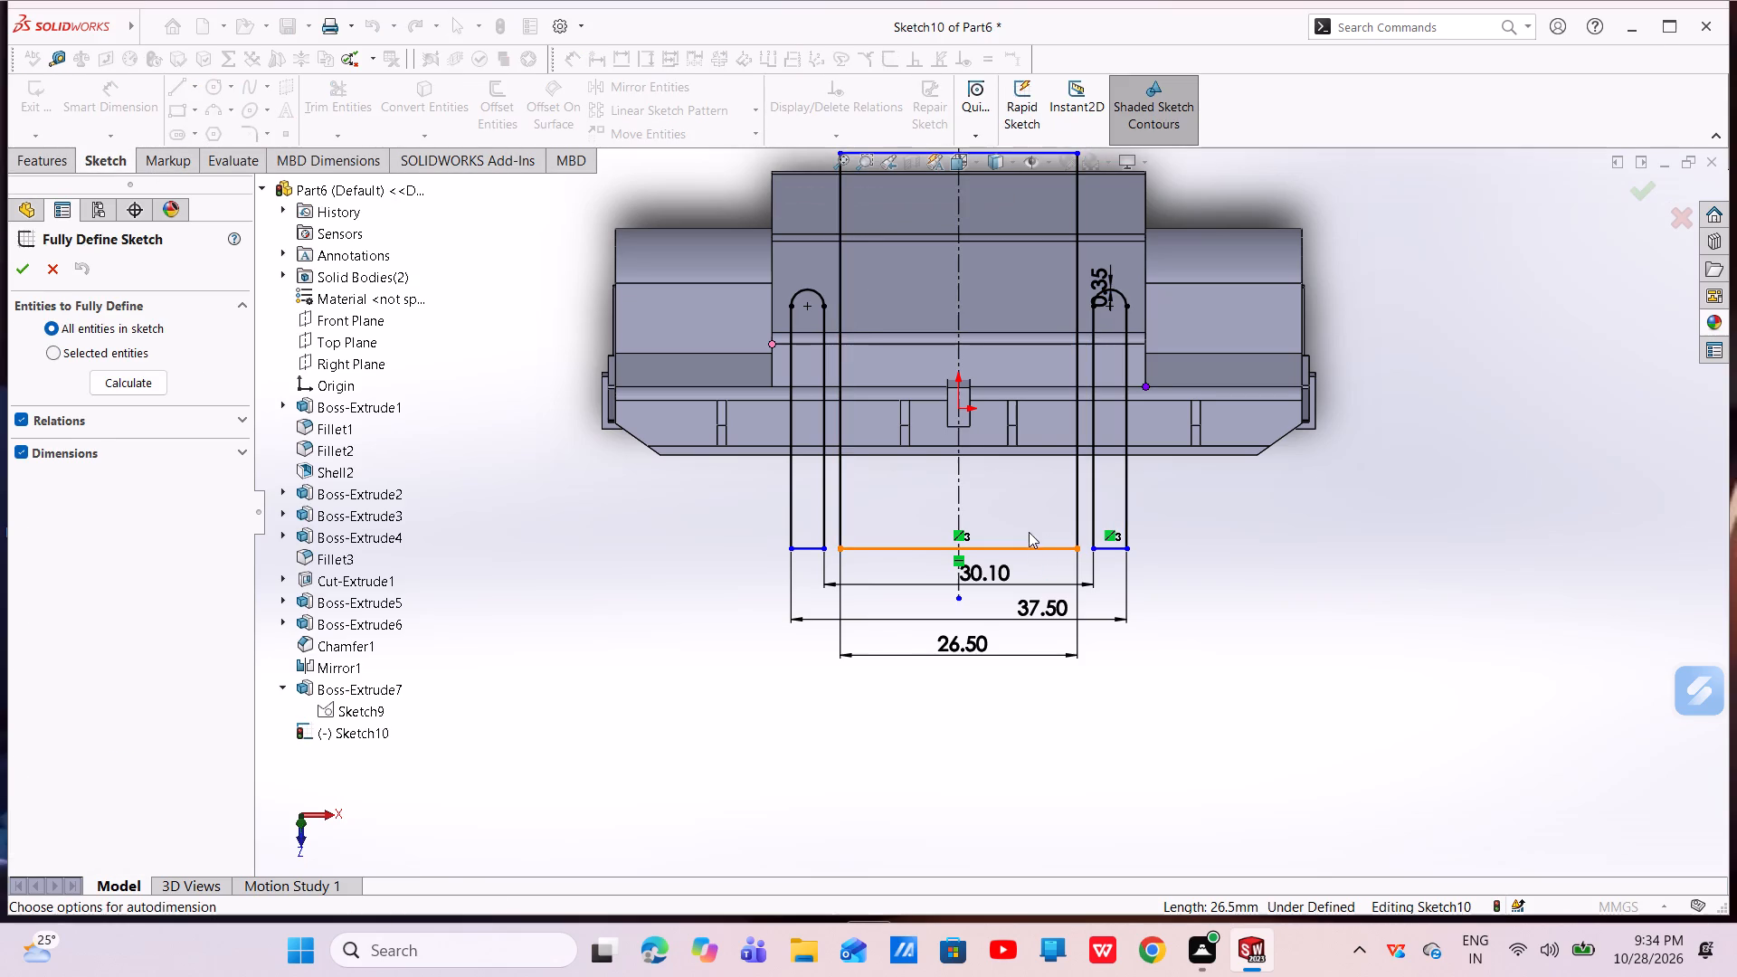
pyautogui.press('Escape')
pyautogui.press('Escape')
# Dimension the central rectangle's lower edge 11.71 mm below the model's lowest long horizontal edge.
pyautogui.click(119, 106)
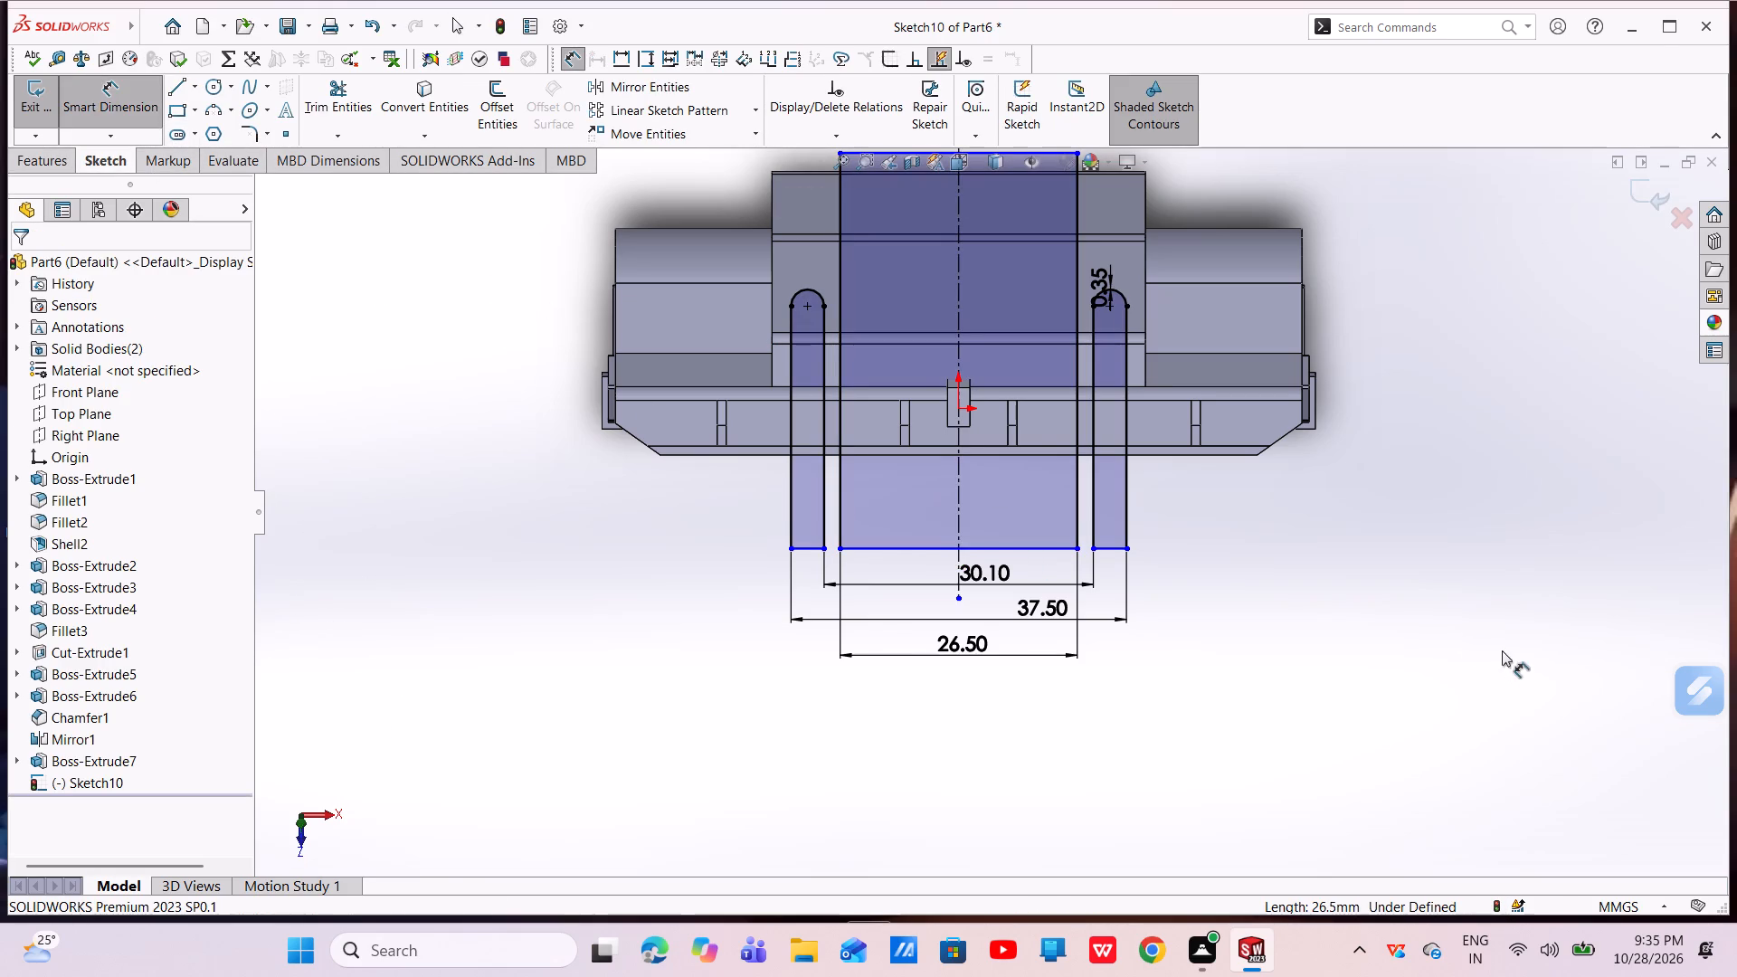
pyautogui.click(1058, 549)
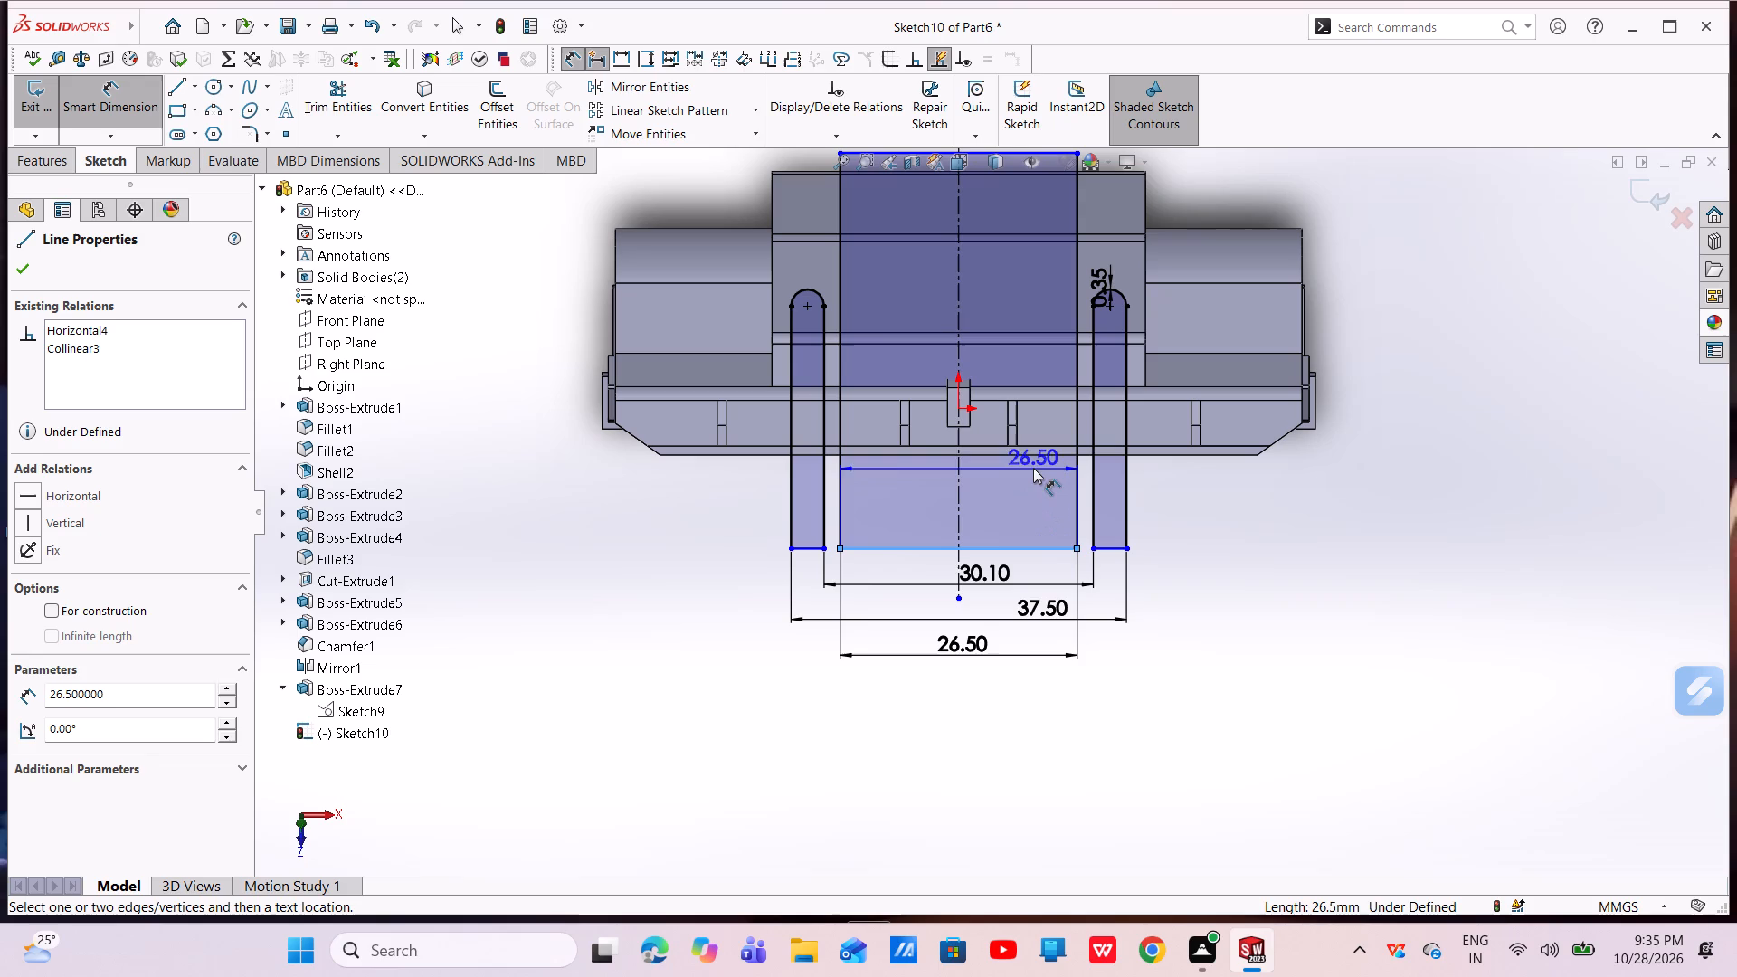
pyautogui.click(1033, 454)
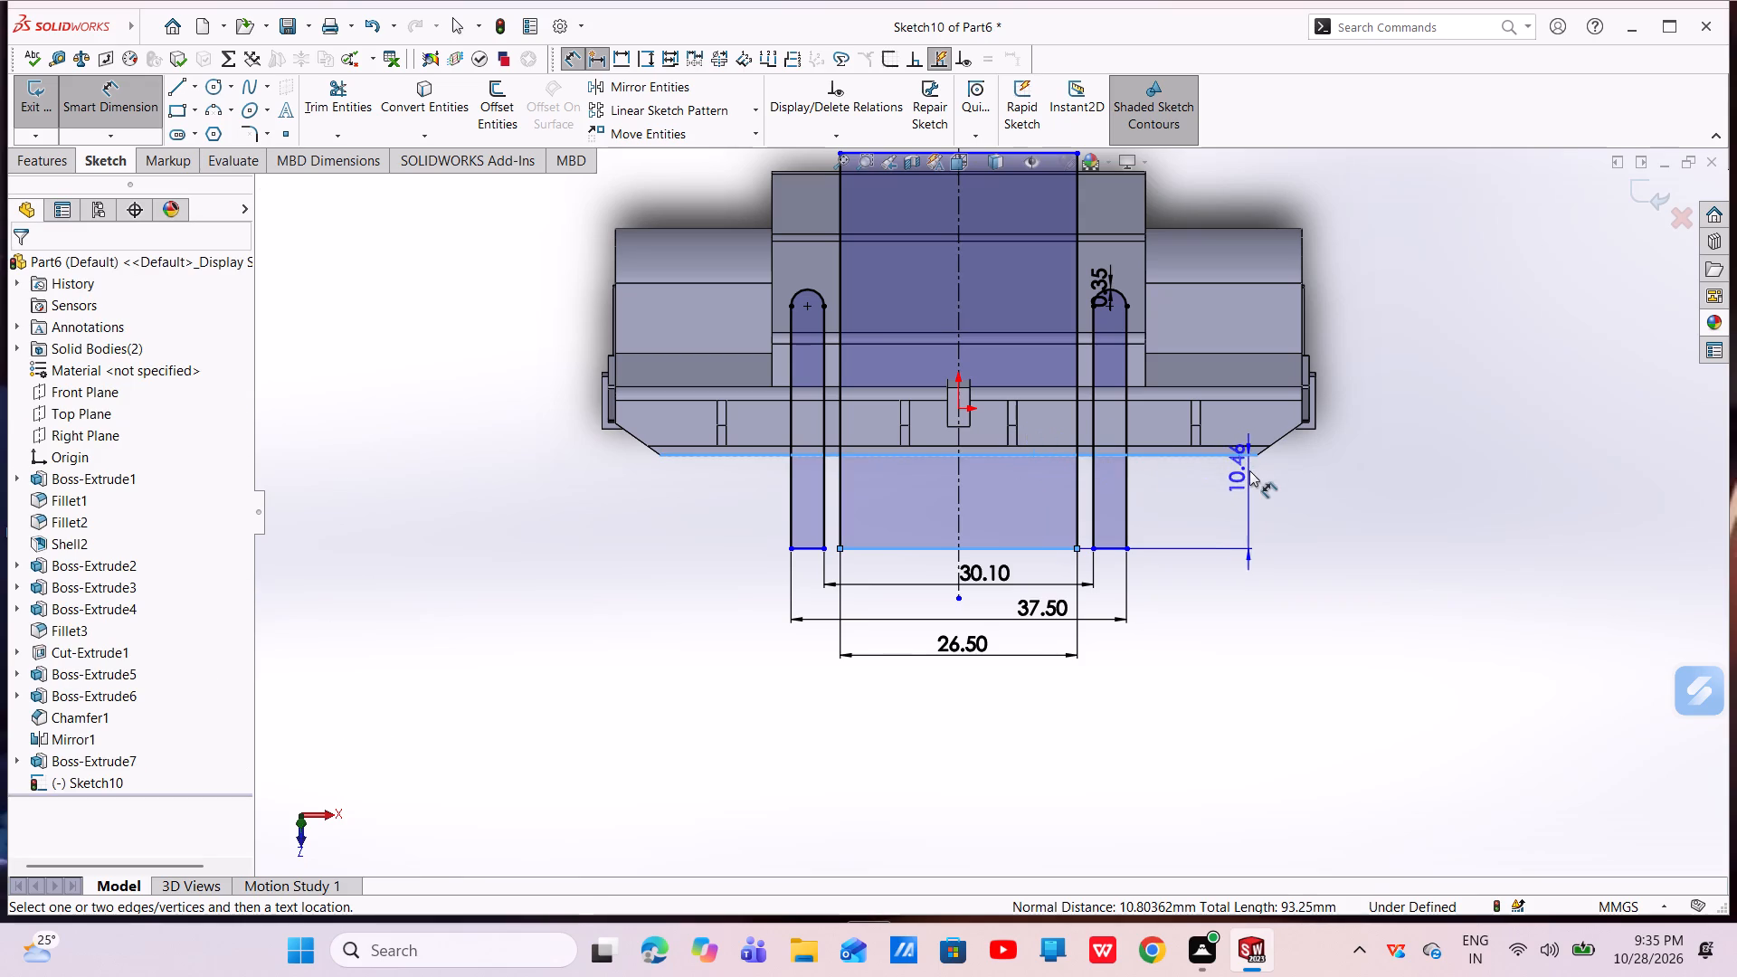
pyautogui.click(1250, 475)
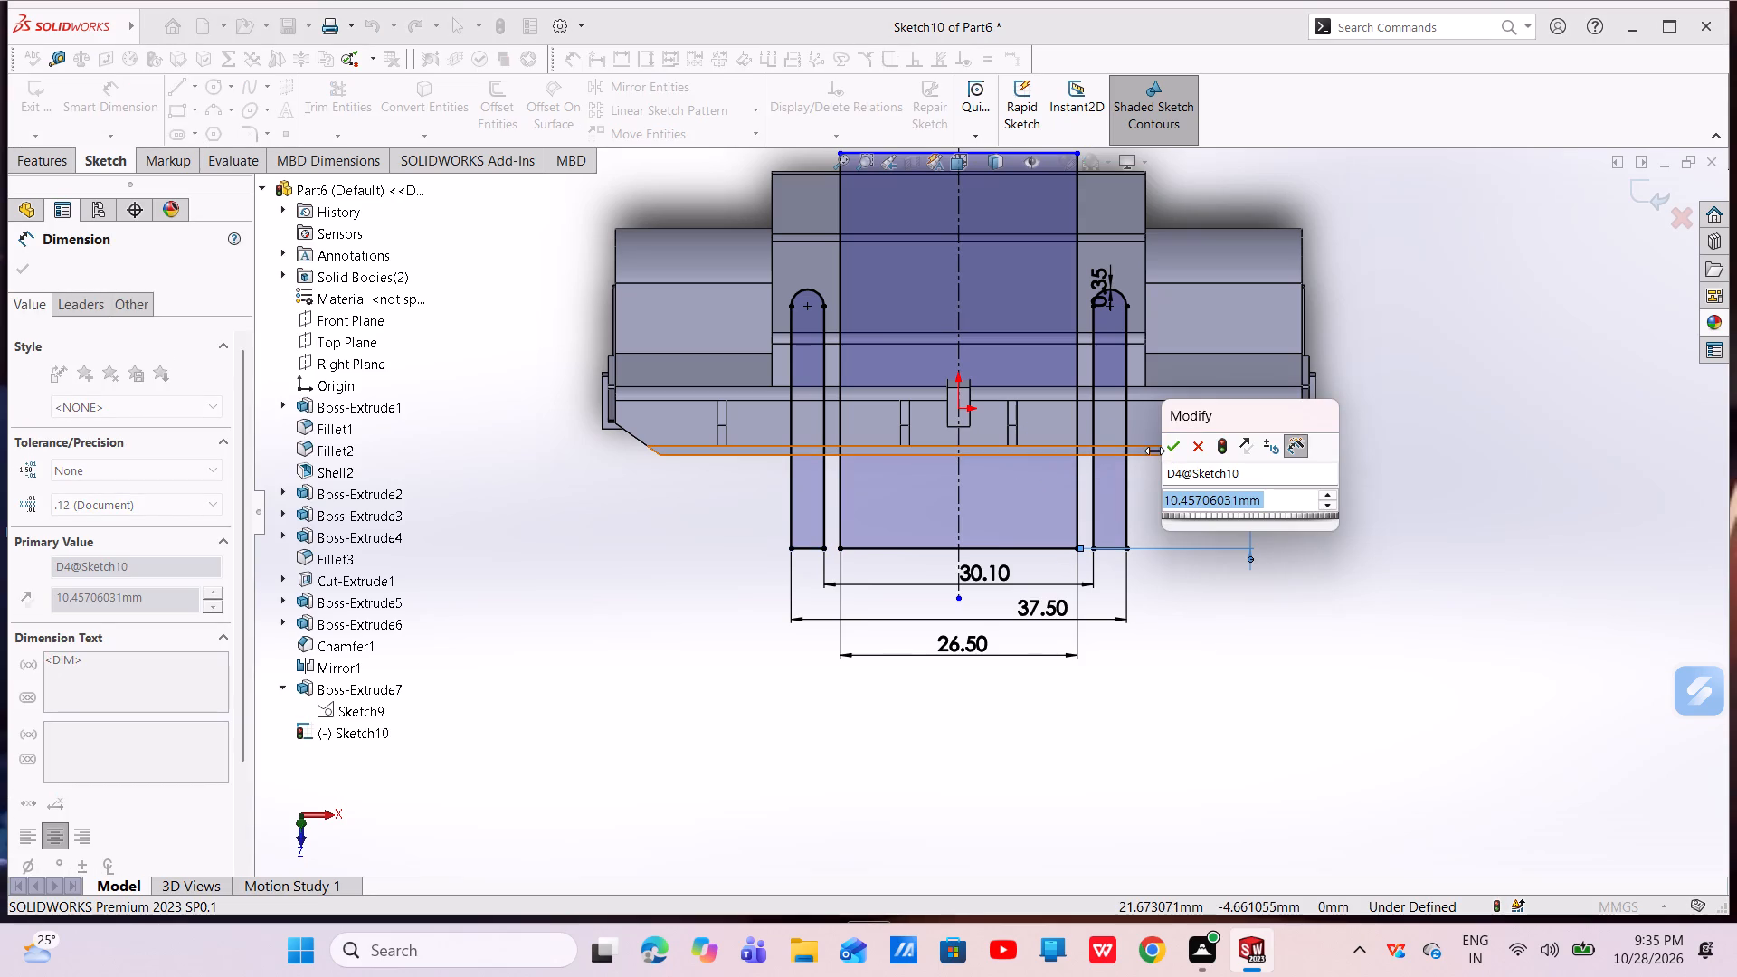
pyautogui.click(1172, 448)
pyautogui.press('Escape')
pyautogui.scroll(-4, 1122, 548)
pyautogui.scroll(3, 1110, 596)
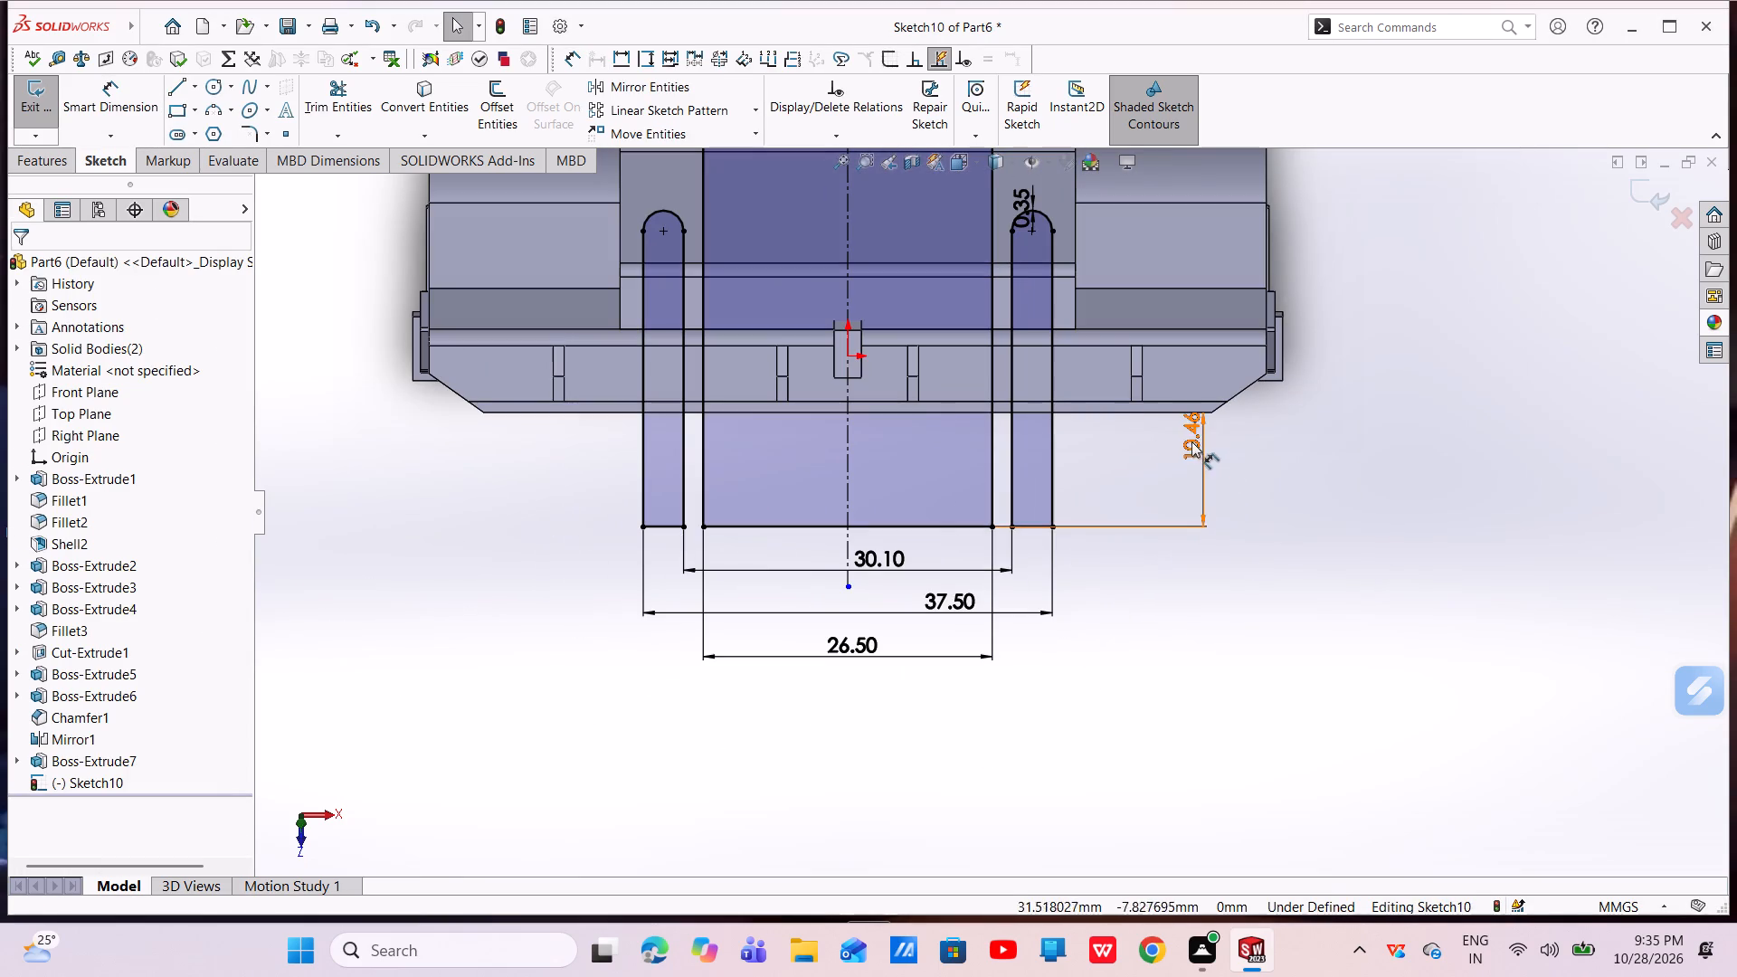
pyautogui.doubleClick(1191, 441)
pyautogui.press('BackSpace')
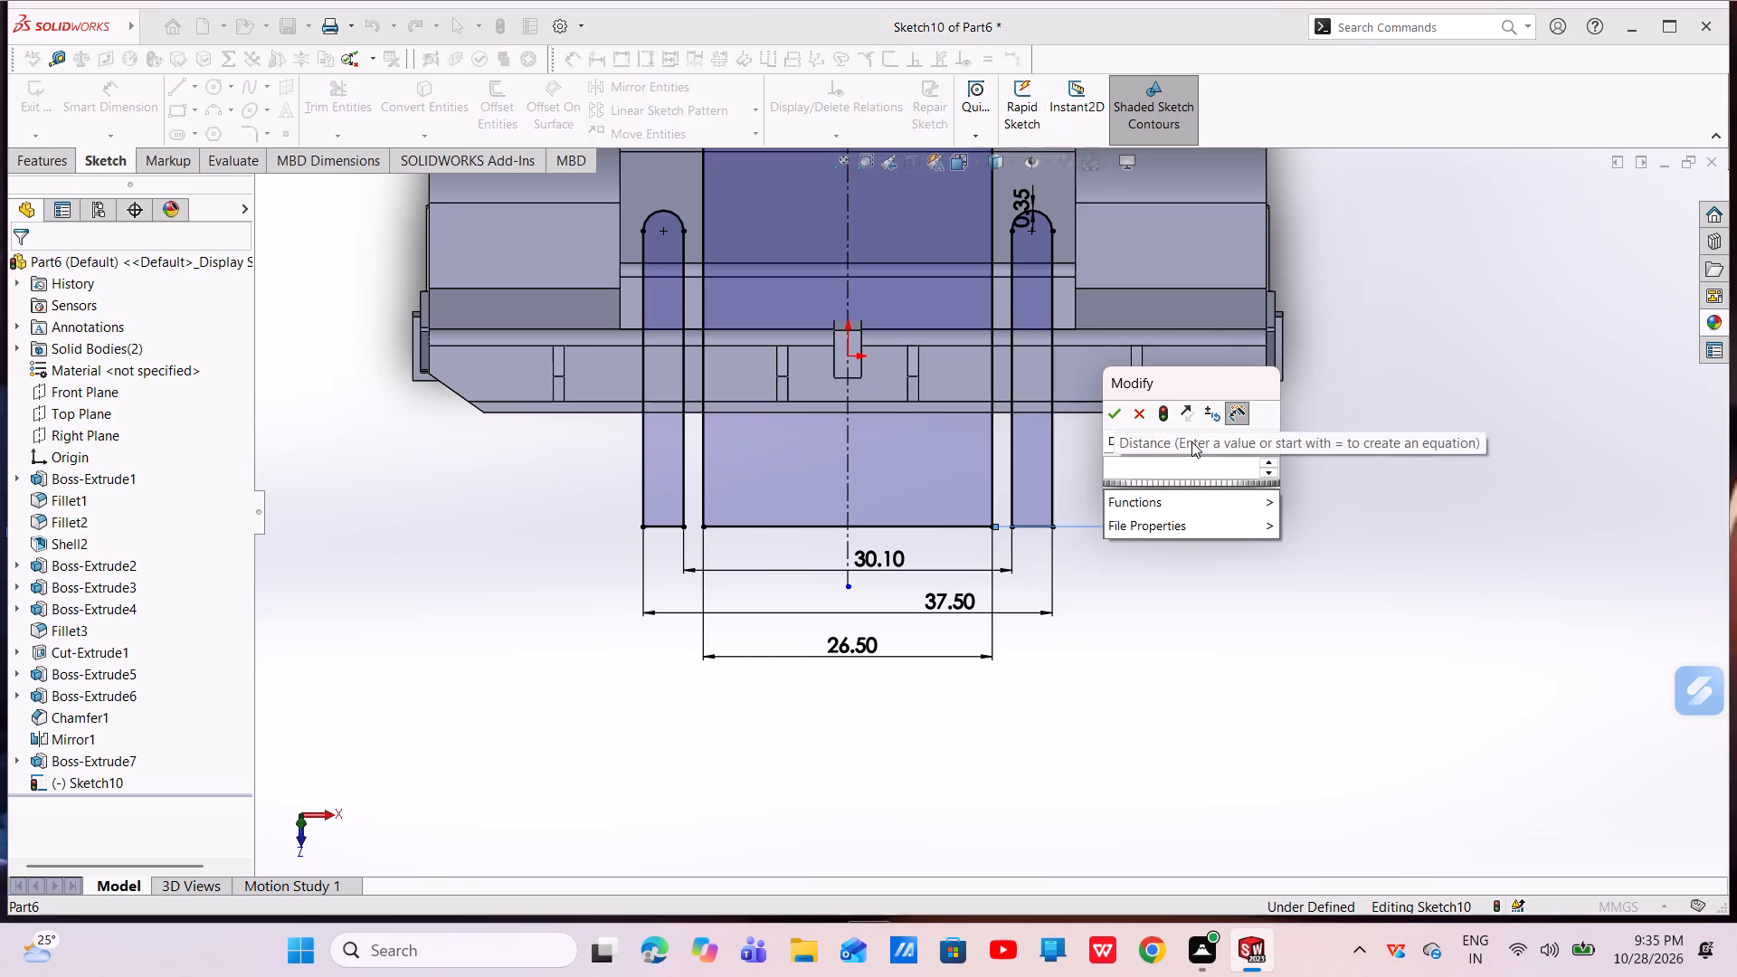
pyautogui.write('11.71')
pyautogui.press('Return')
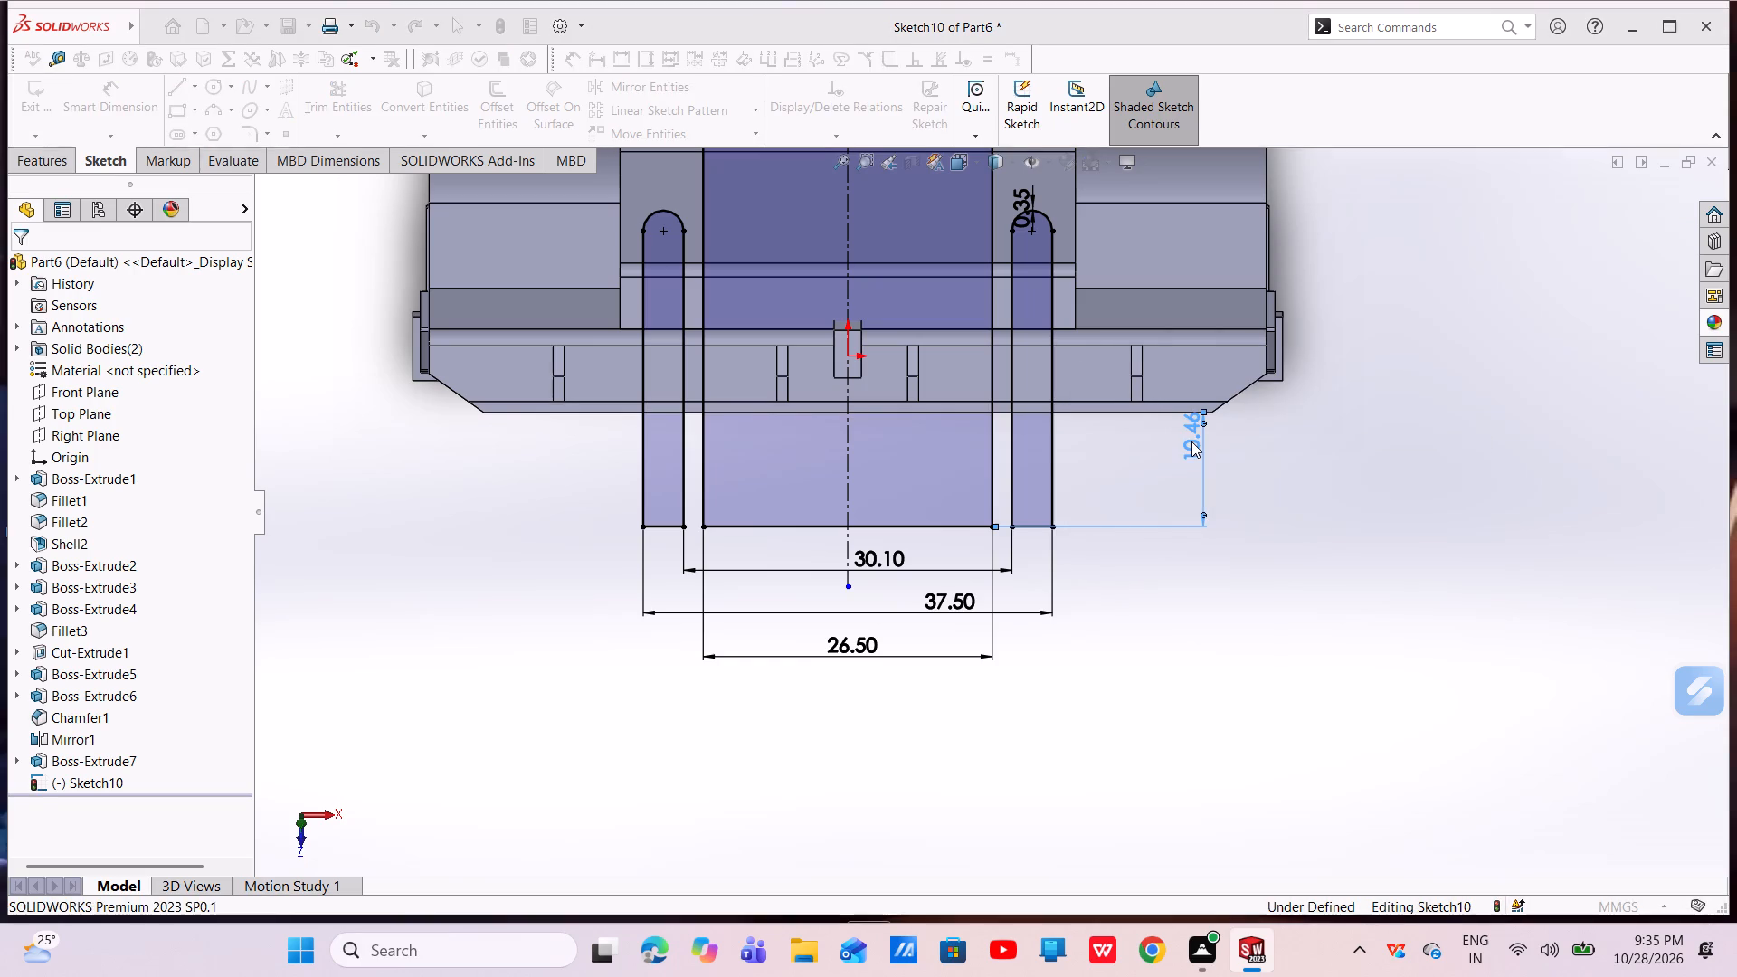
pyautogui.press('Escape')
pyautogui.press('Escape')
# Extrude-cut the rectangle and both strips Through All in both directions, turning off automatic body selection and restricting the cut to the Boss-Extrude7 body.
pyautogui.scroll(1, 1208, 635)
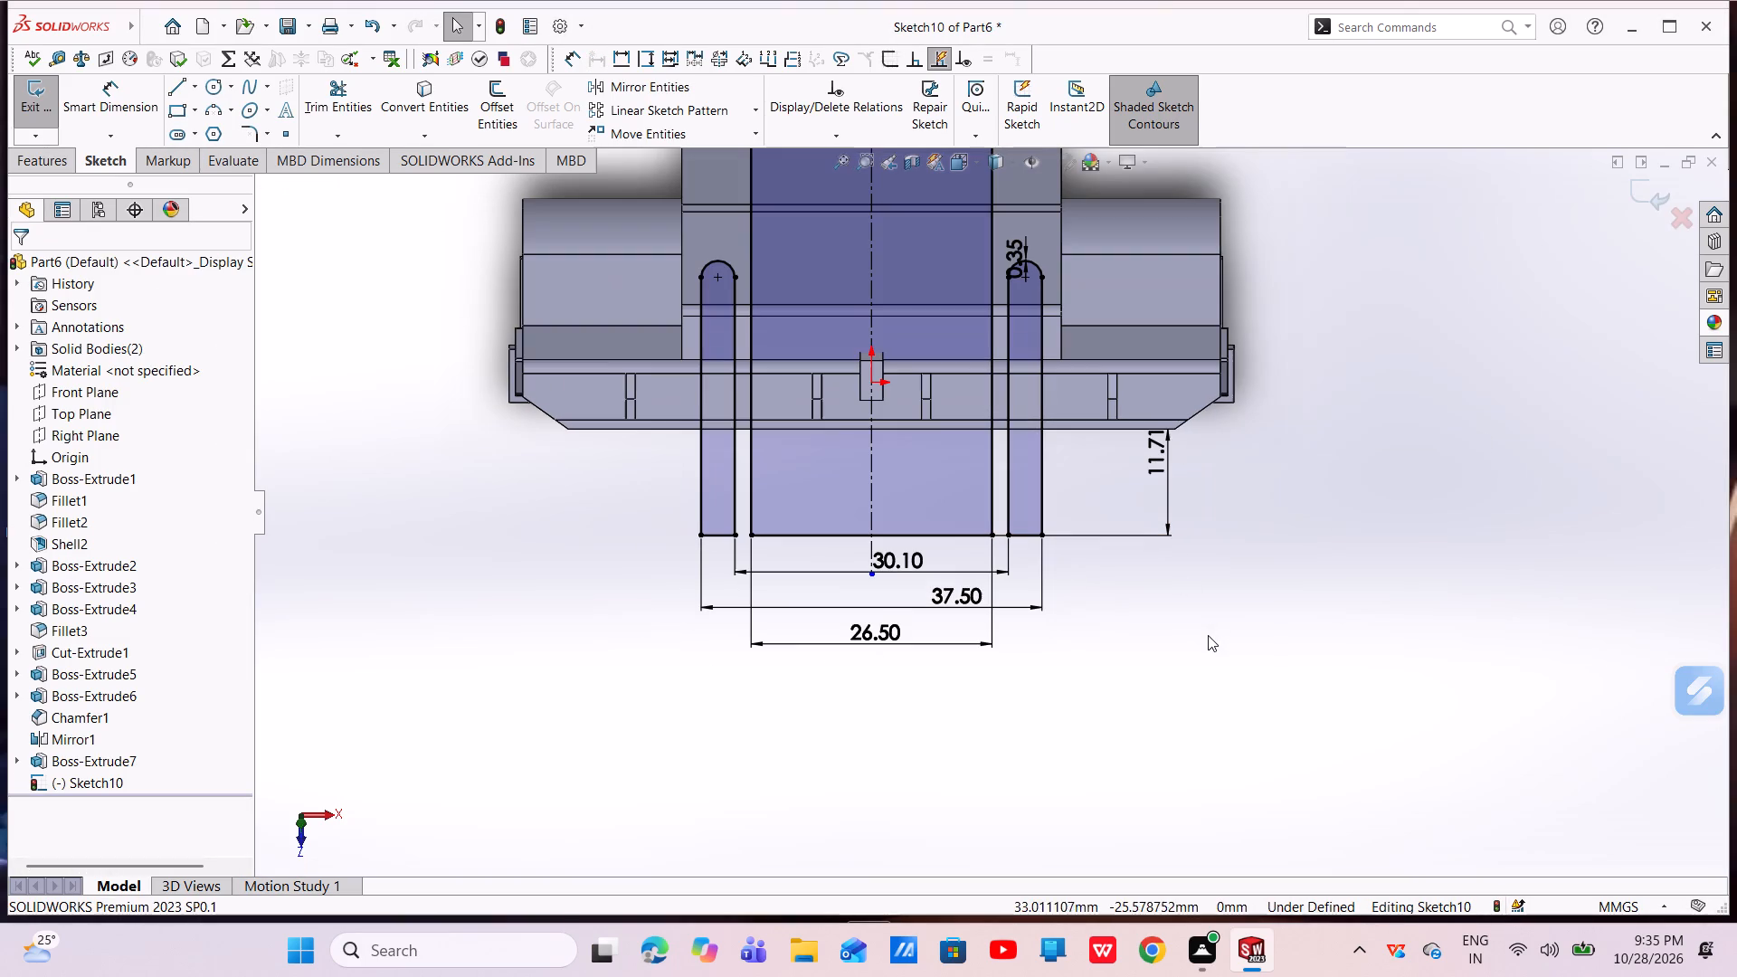
pyautogui.click(46, 150)
pyautogui.click(326, 81)
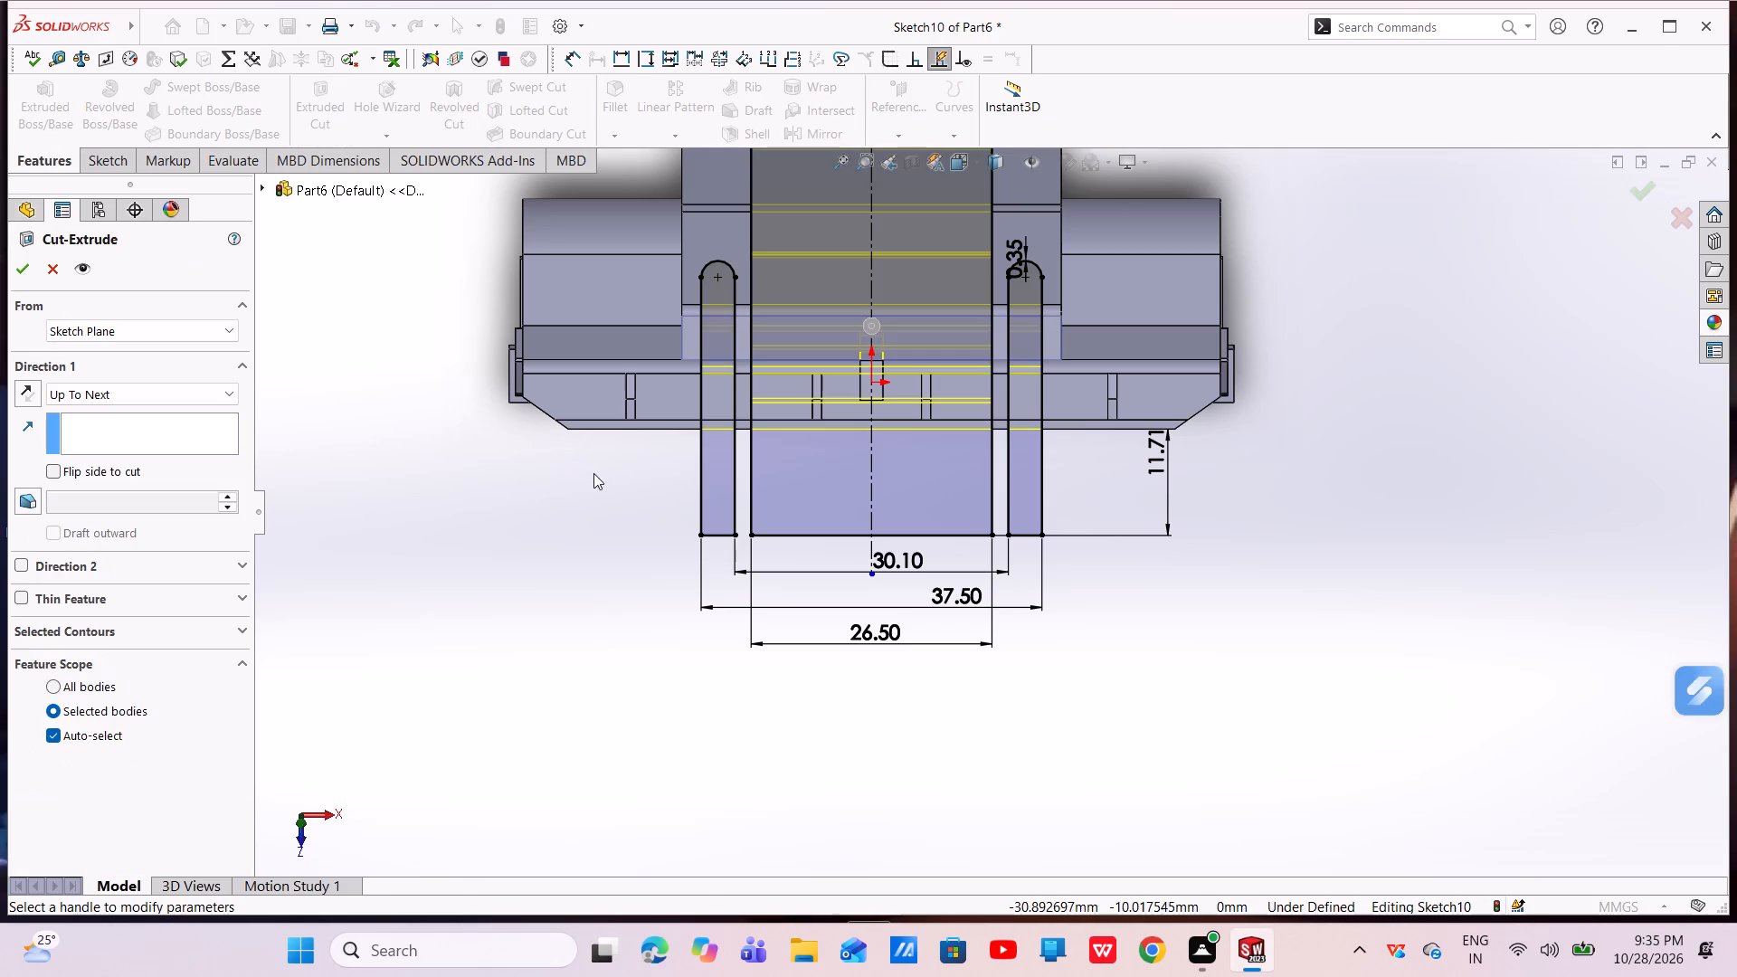
pyautogui.click(74, 388)
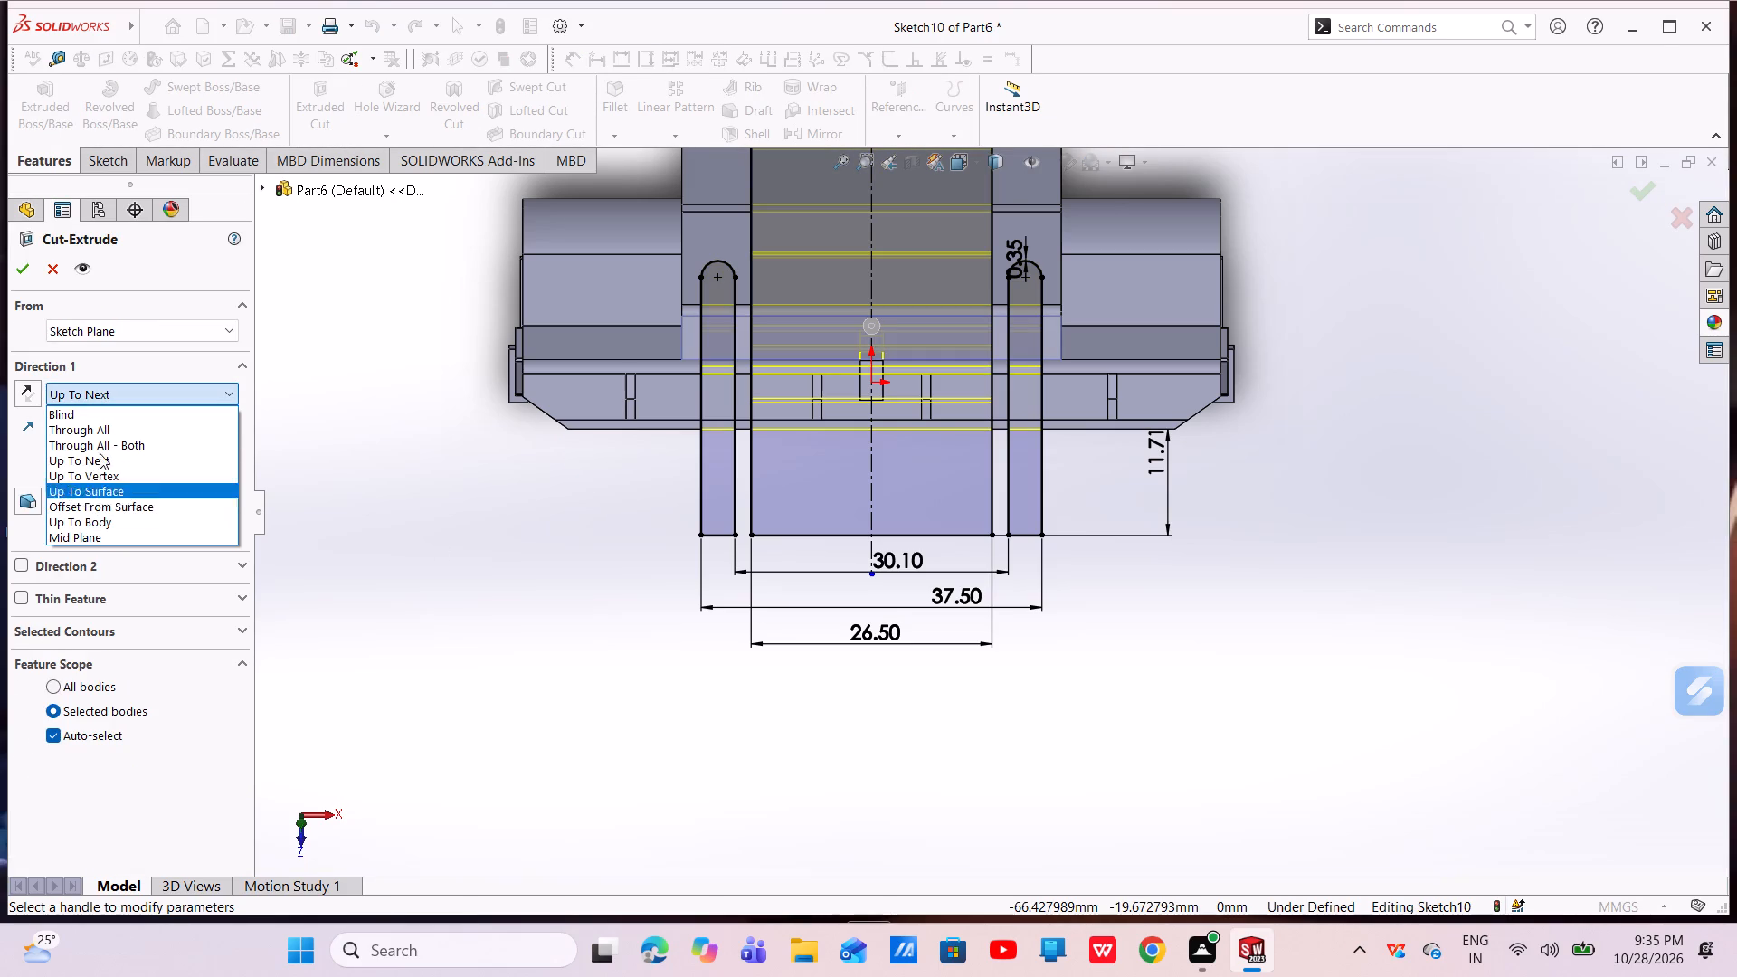
pyautogui.click(78, 424)
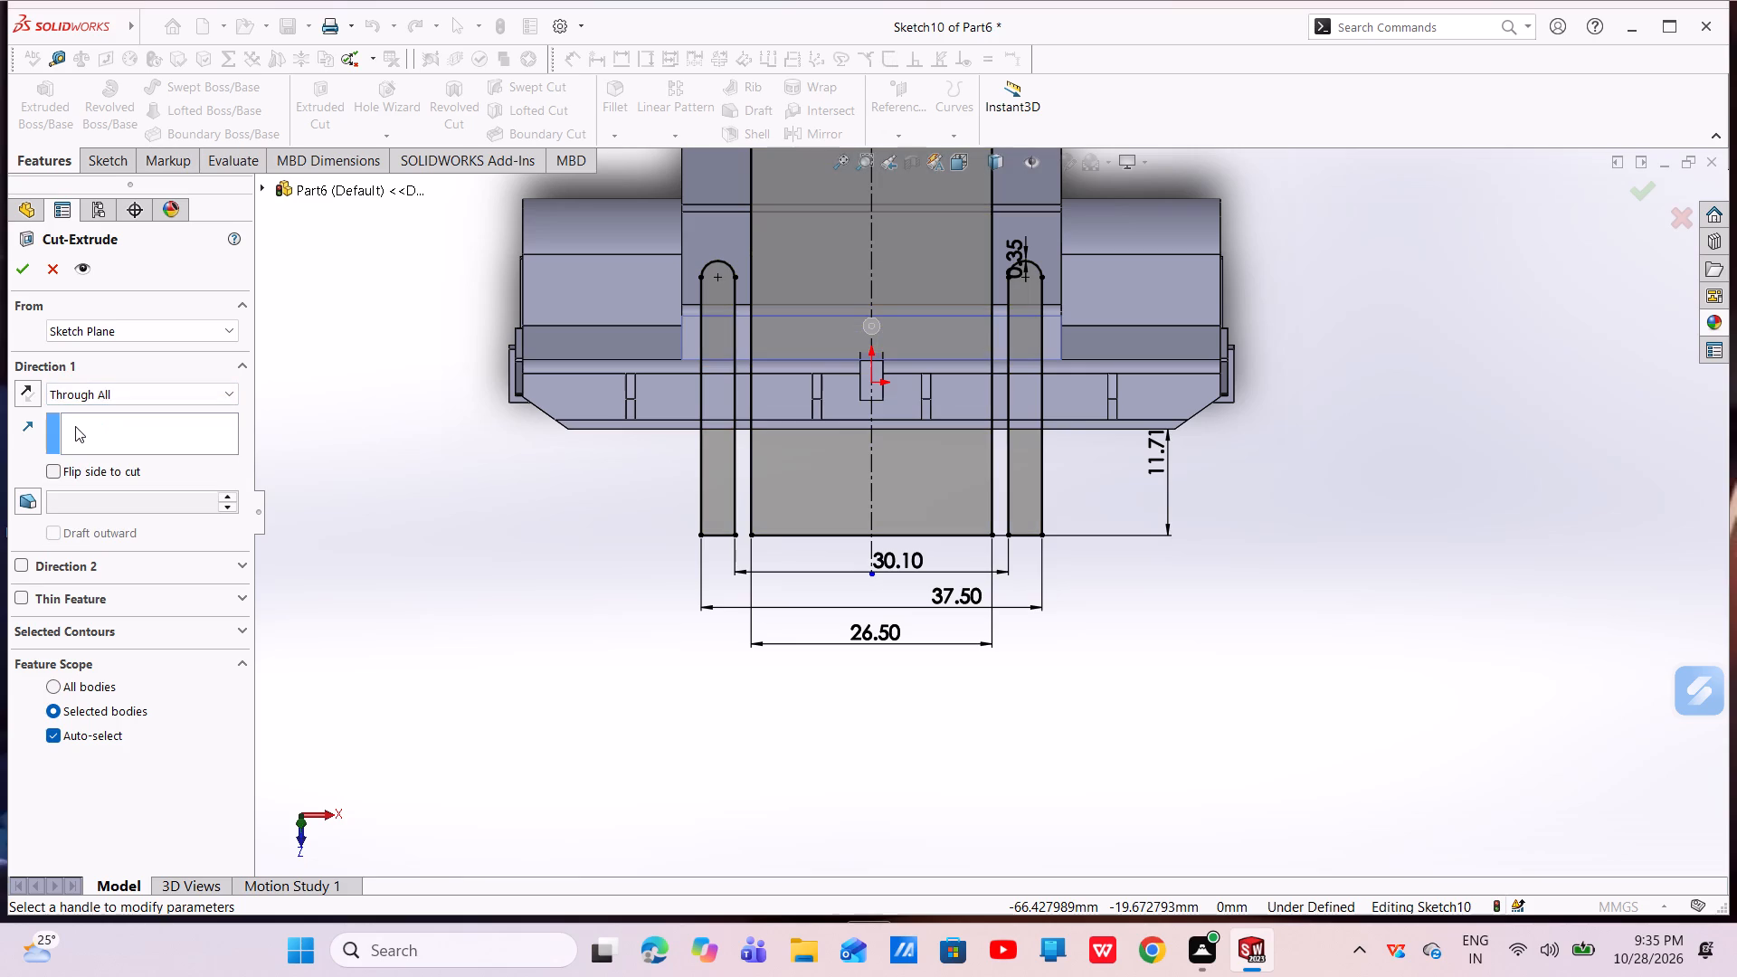
pyautogui.click(19, 564)
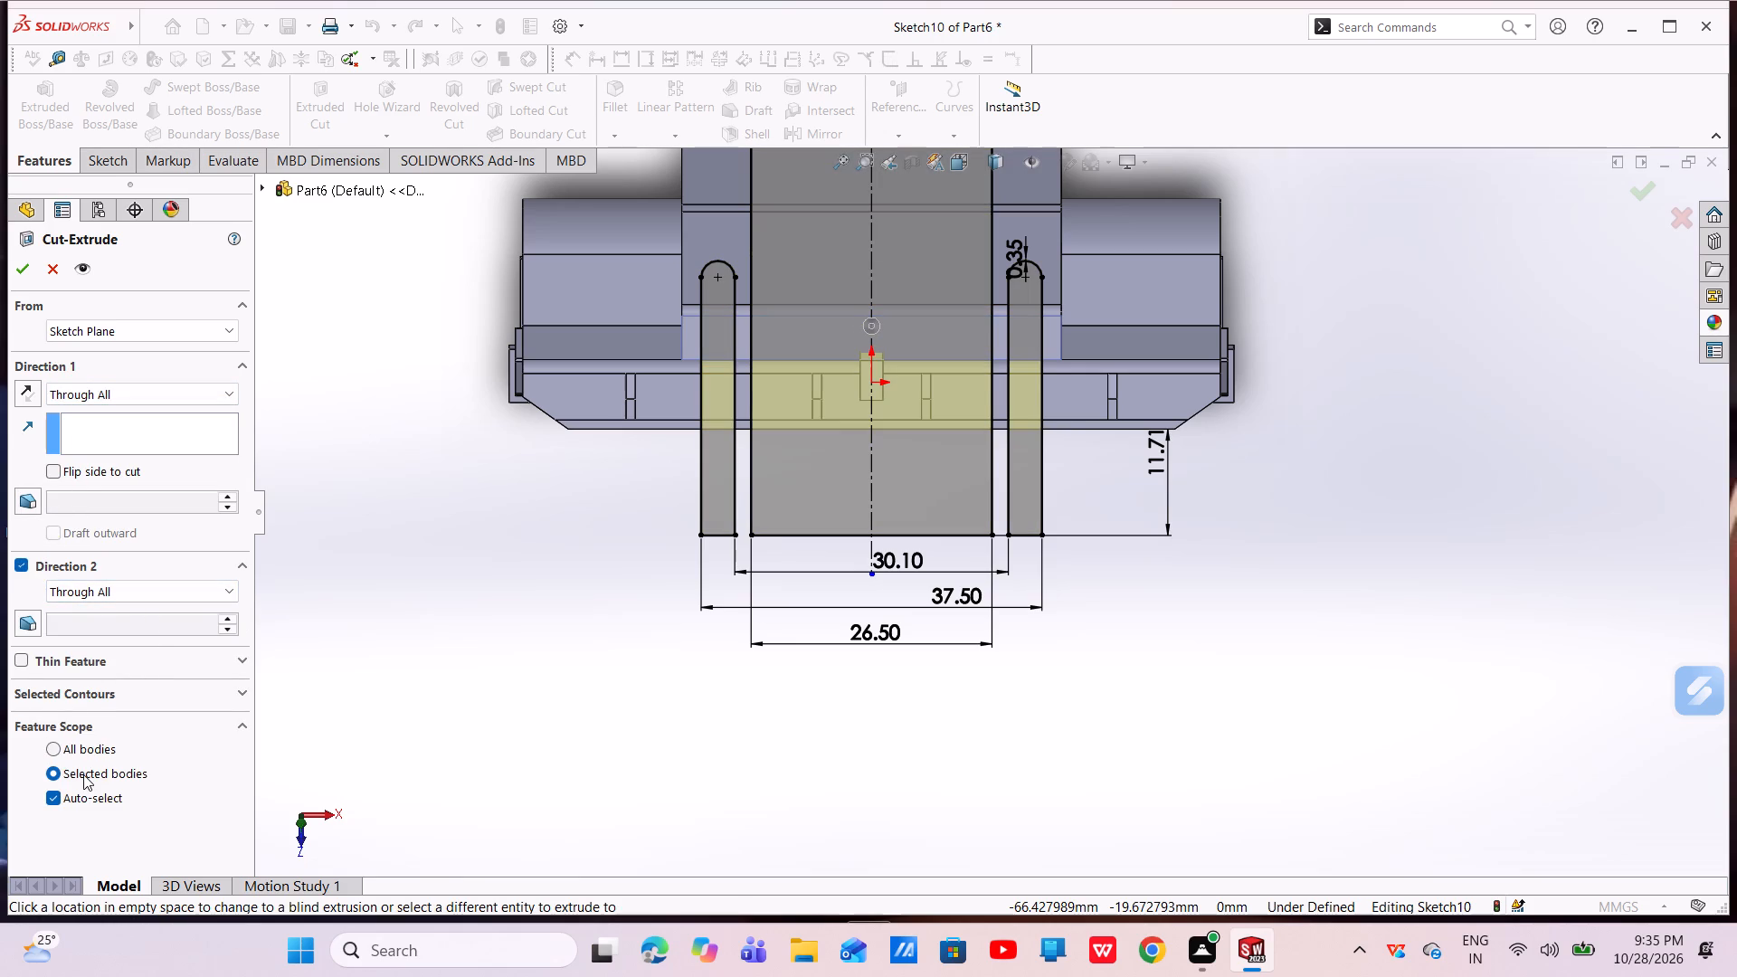
pyautogui.click(53, 797)
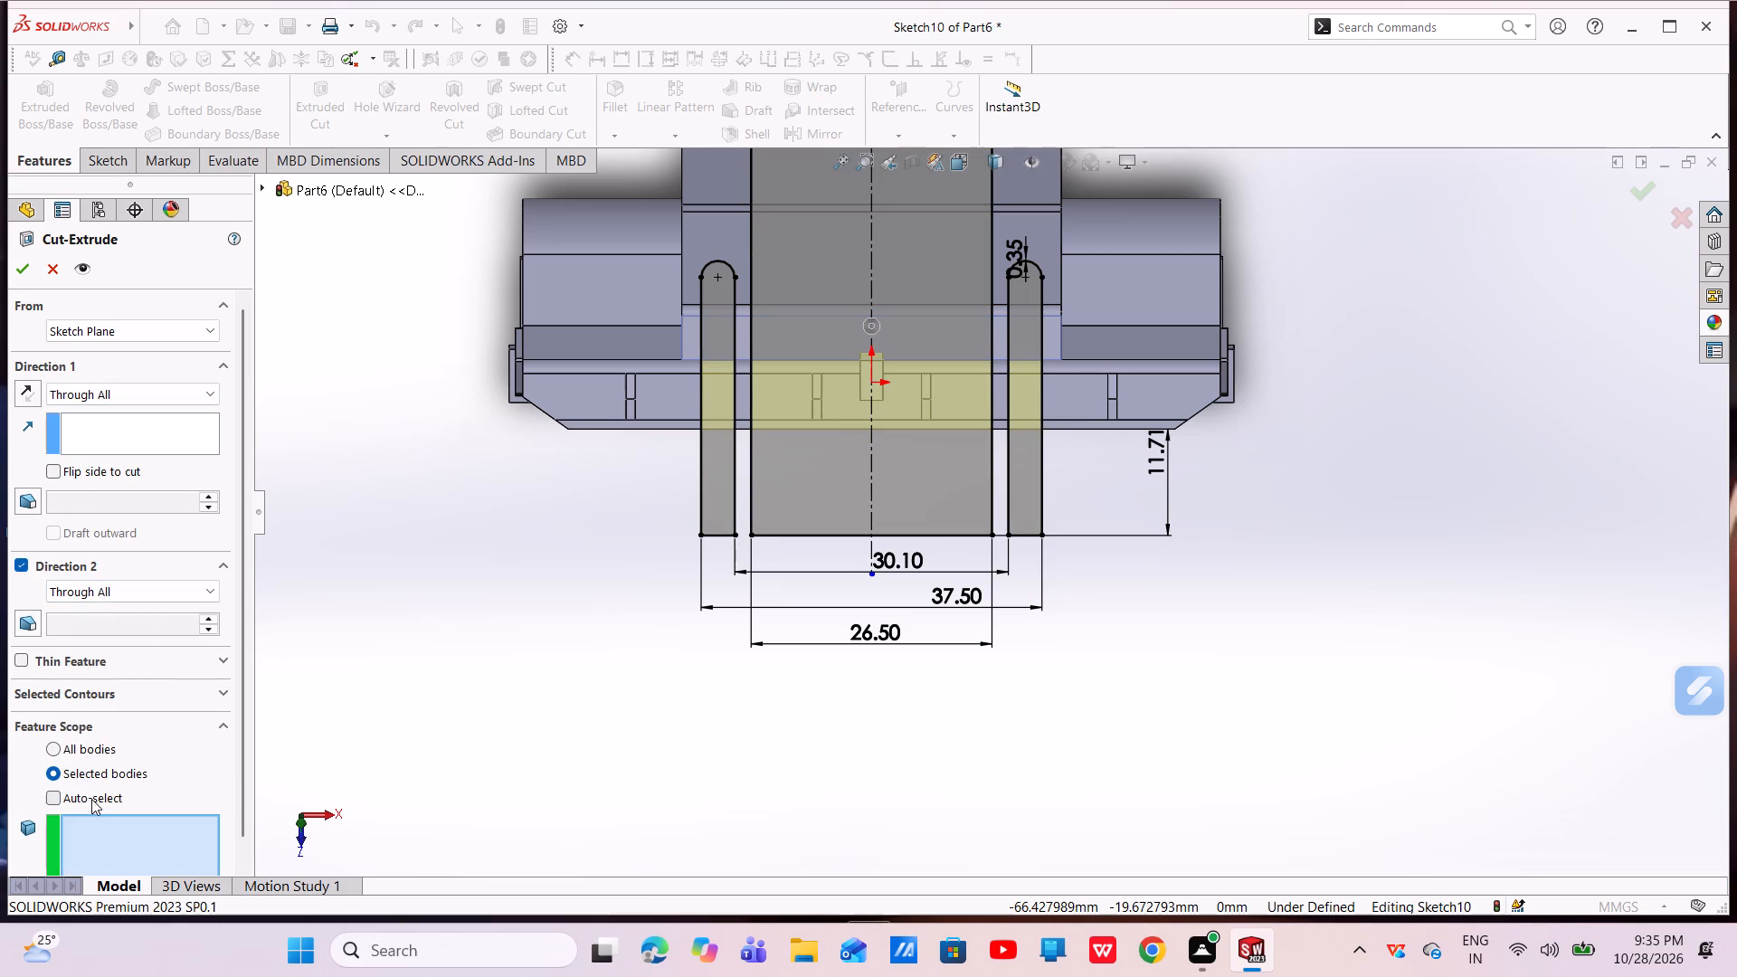
pyautogui.click(112, 835)
pyautogui.click(261, 184)
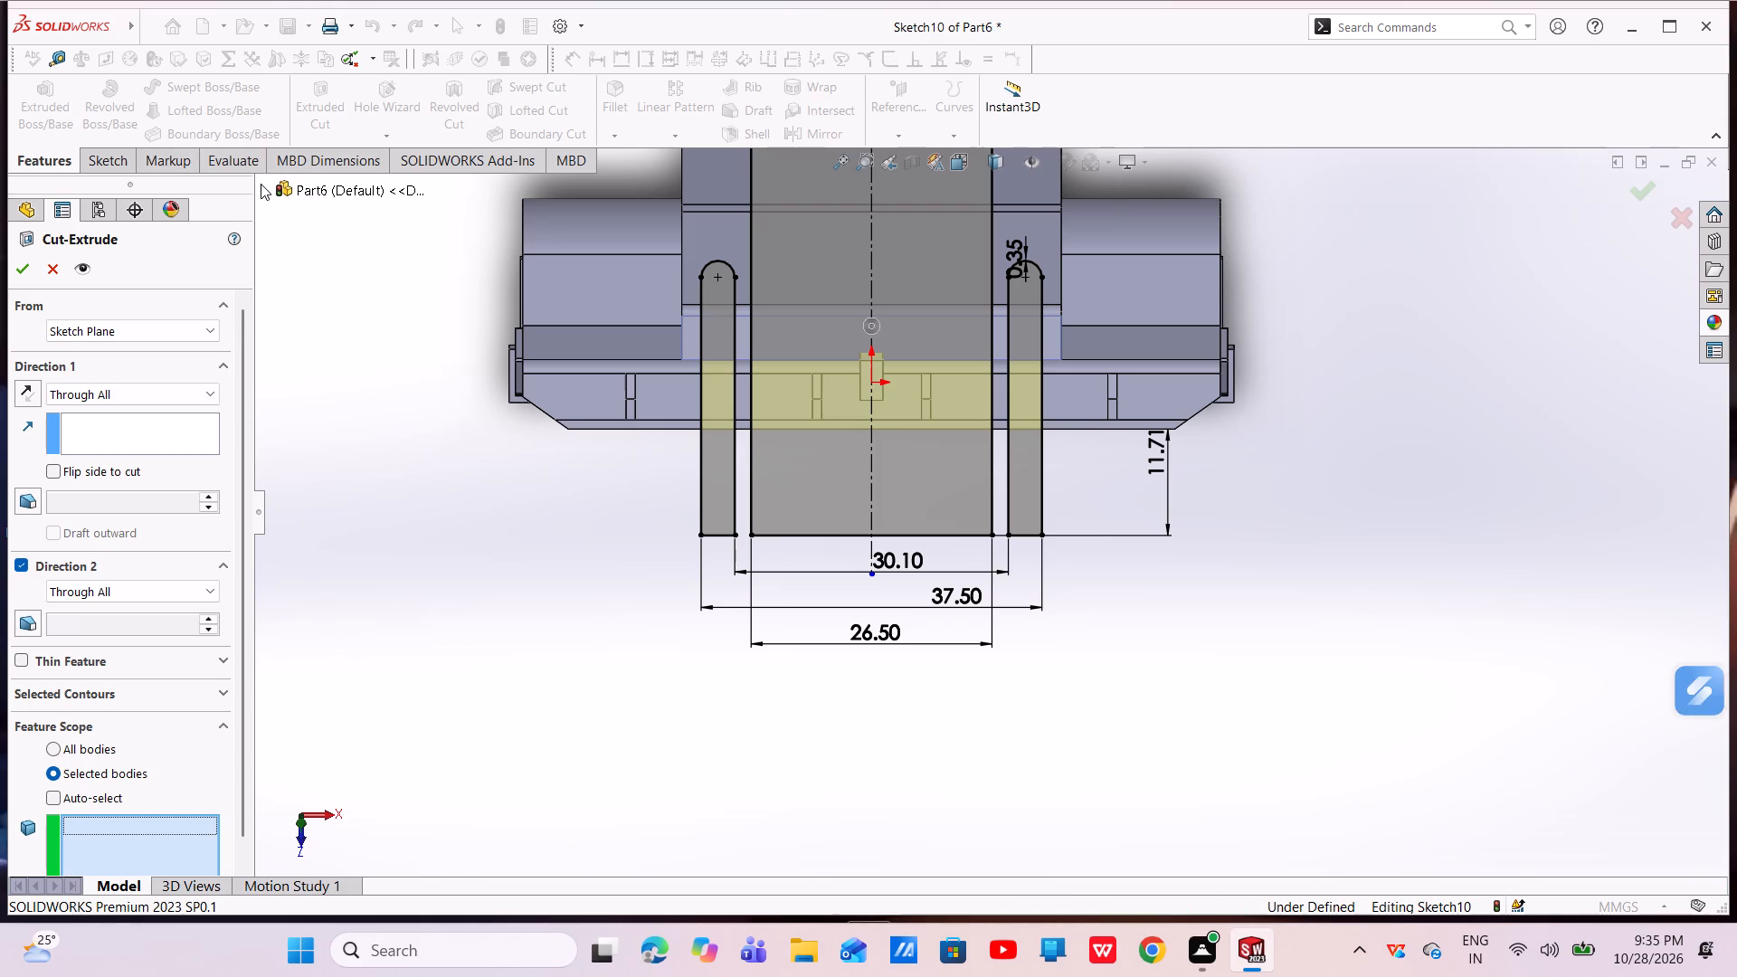
pyautogui.click(327, 683)
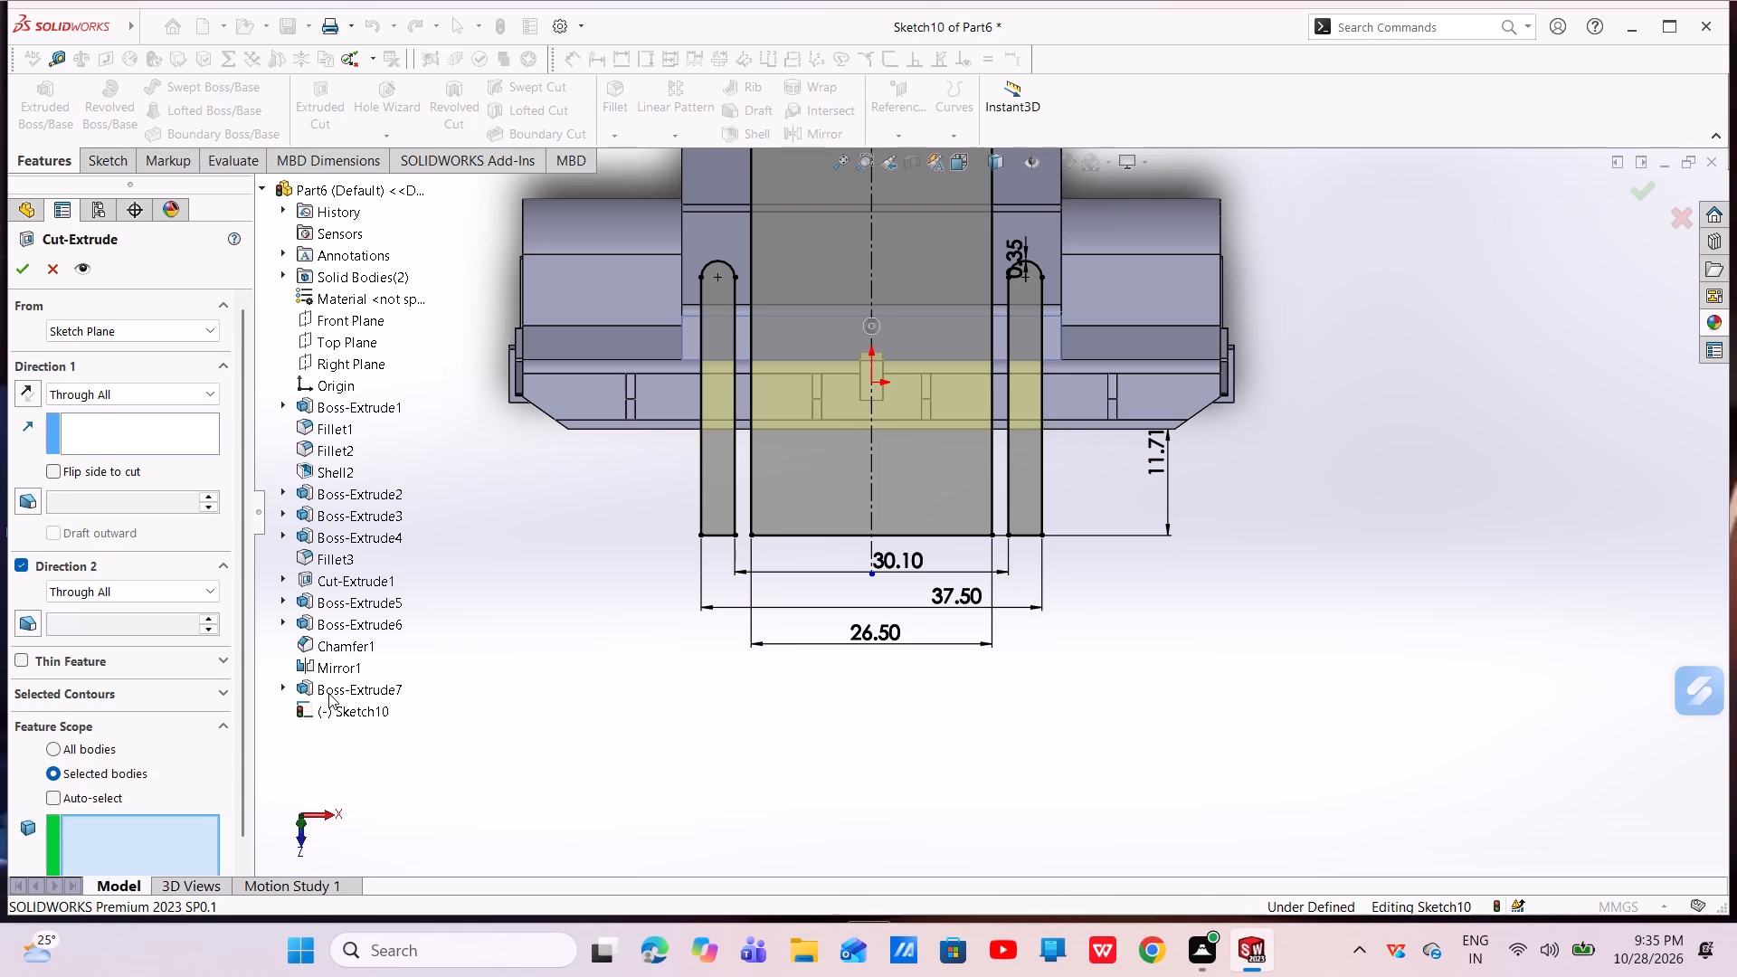
pyautogui.click(328, 691)
pyautogui.click(310, 690)
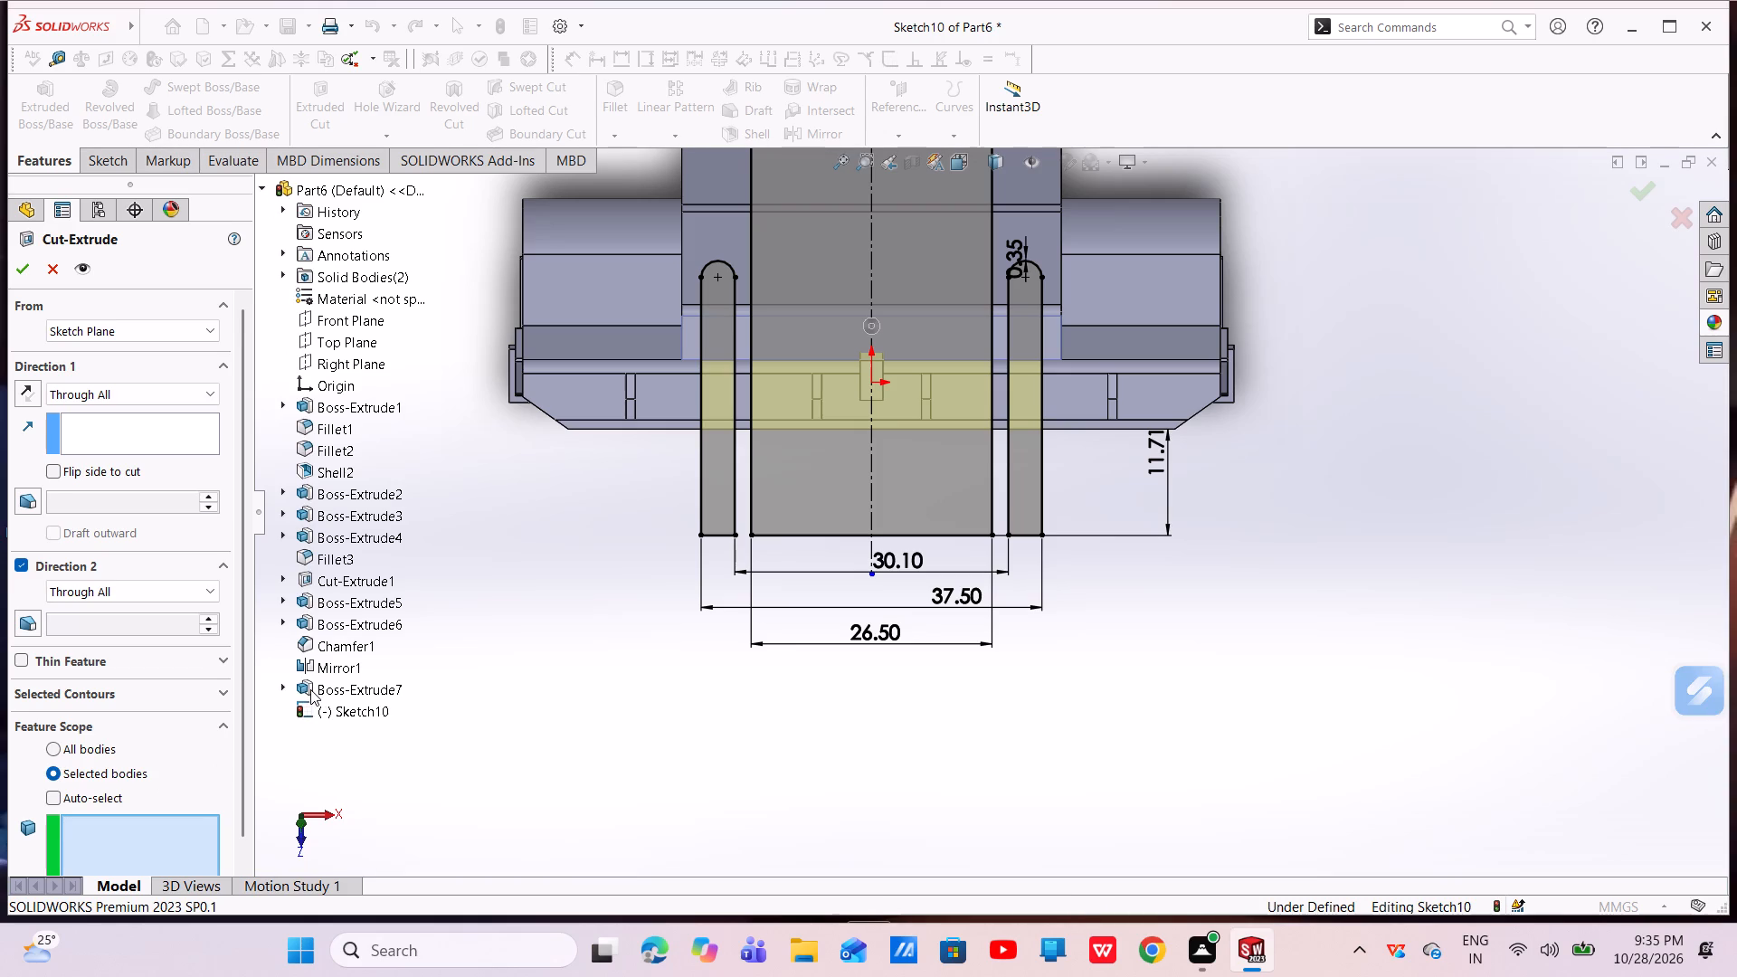
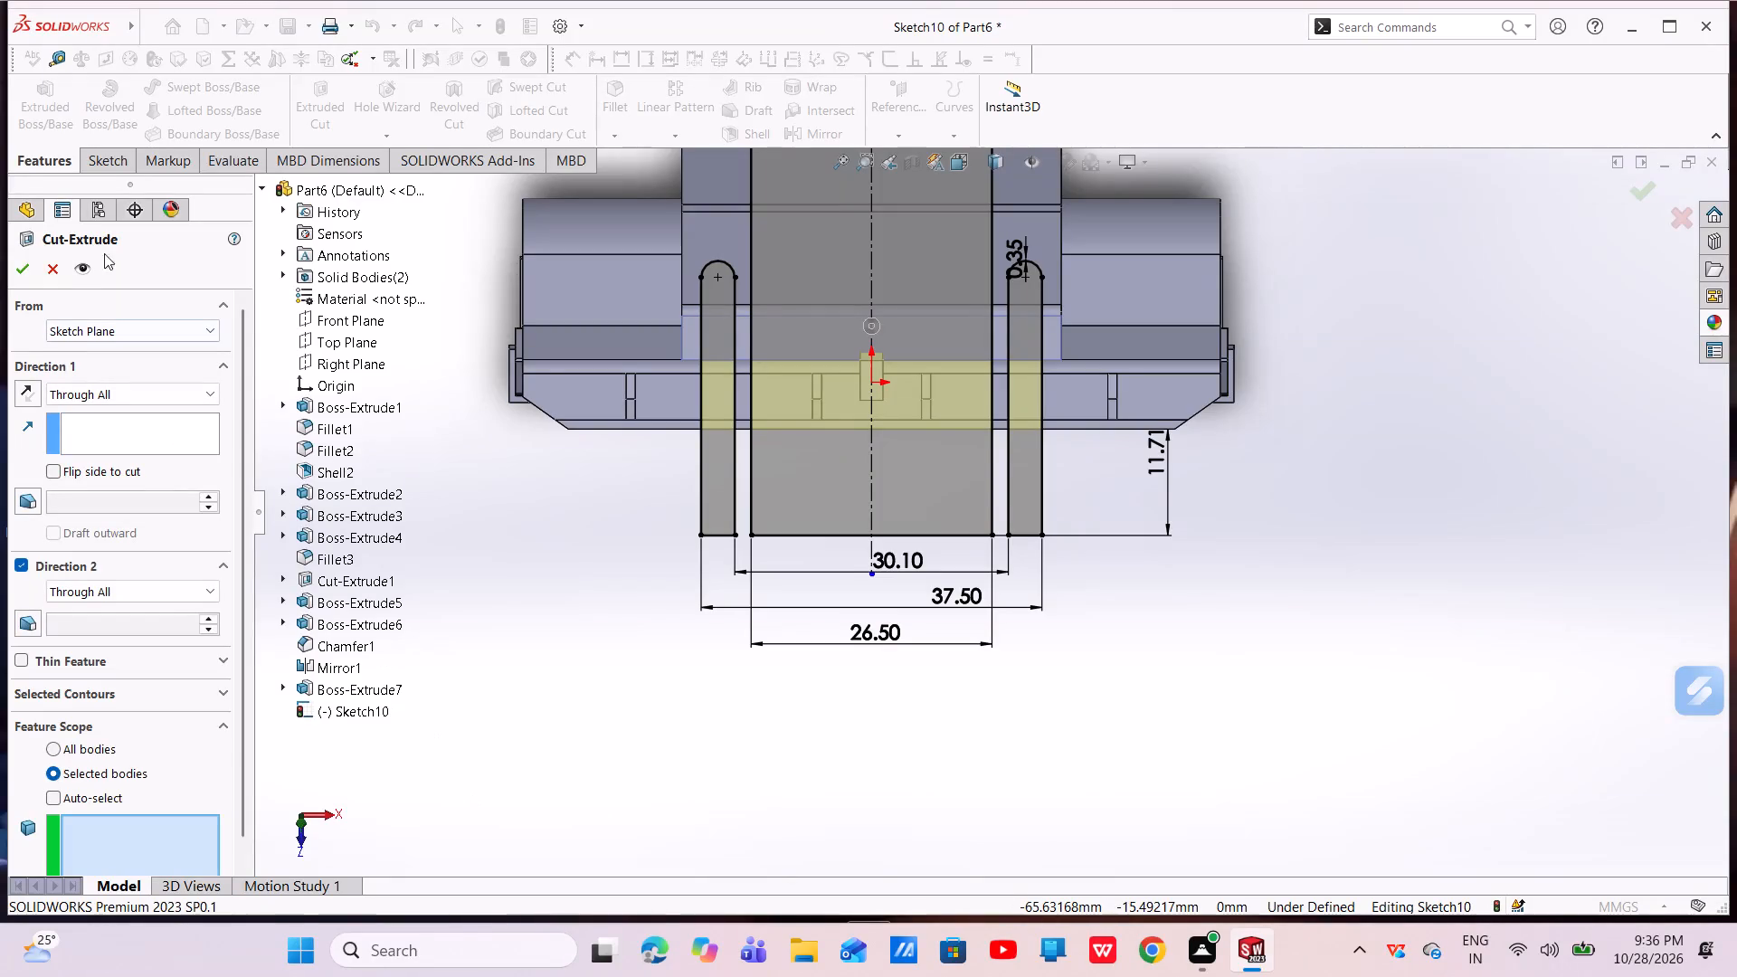
# Cancel the pending extruded cut and exit the sketch of the rectangle and strips, keeping the sketch.
pyautogui.click(49, 274)
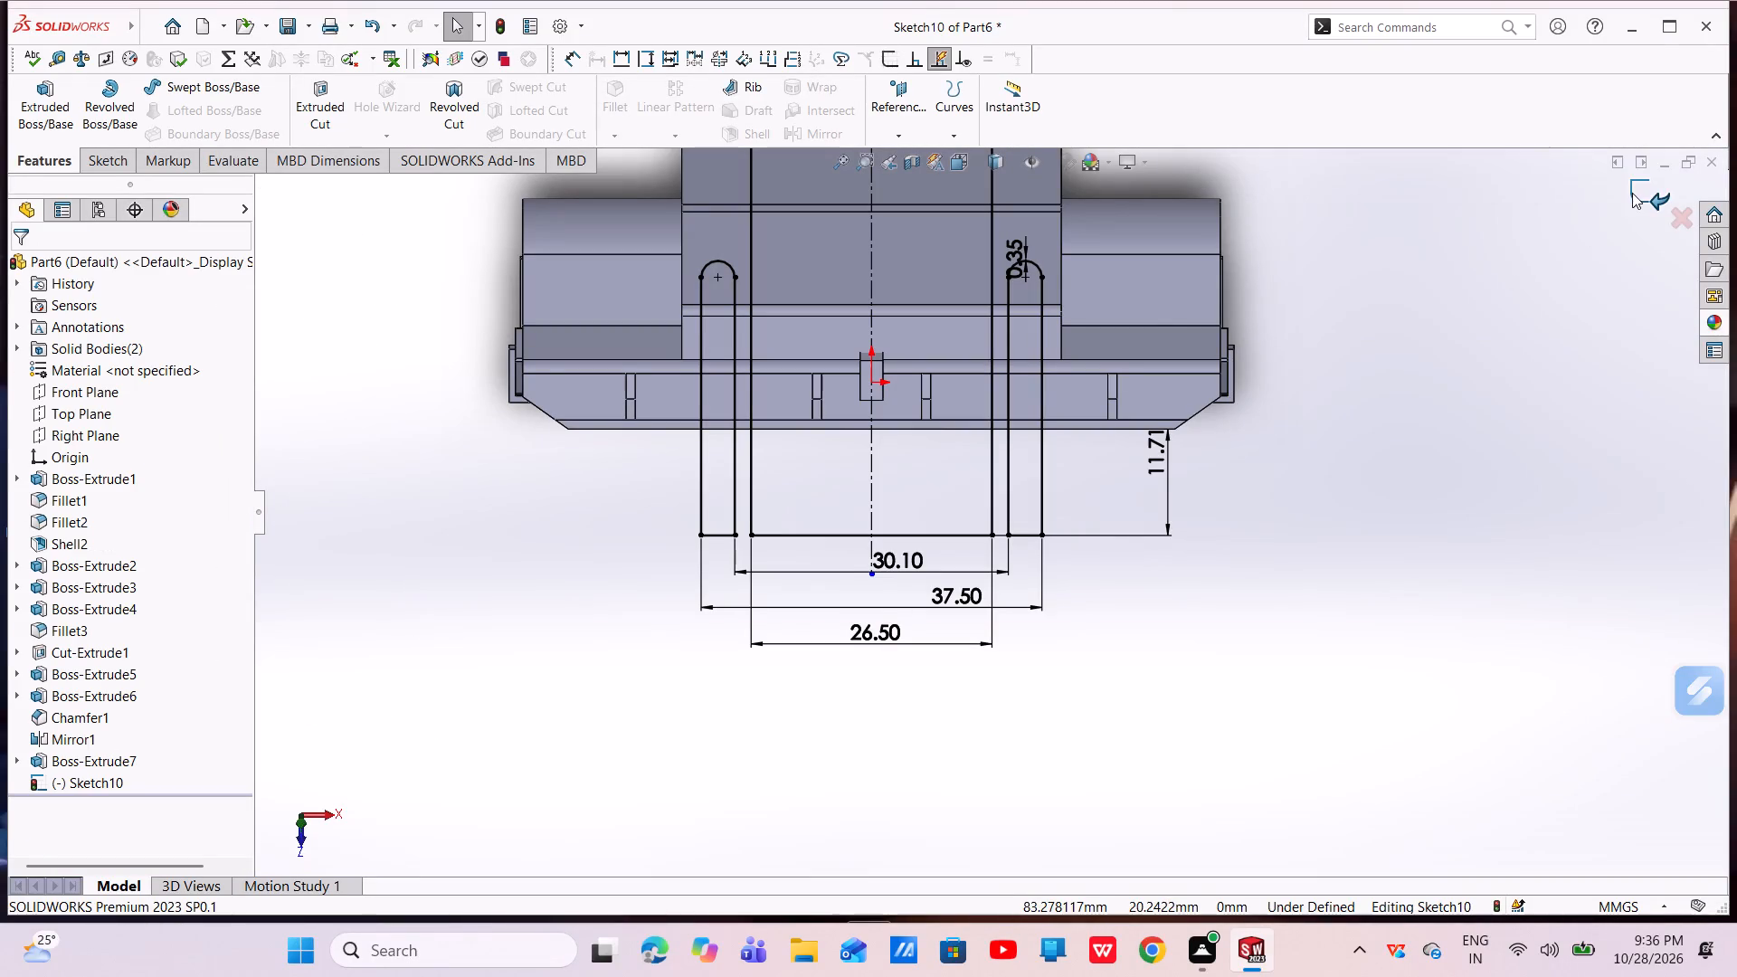
pyautogui.click(1632, 193)
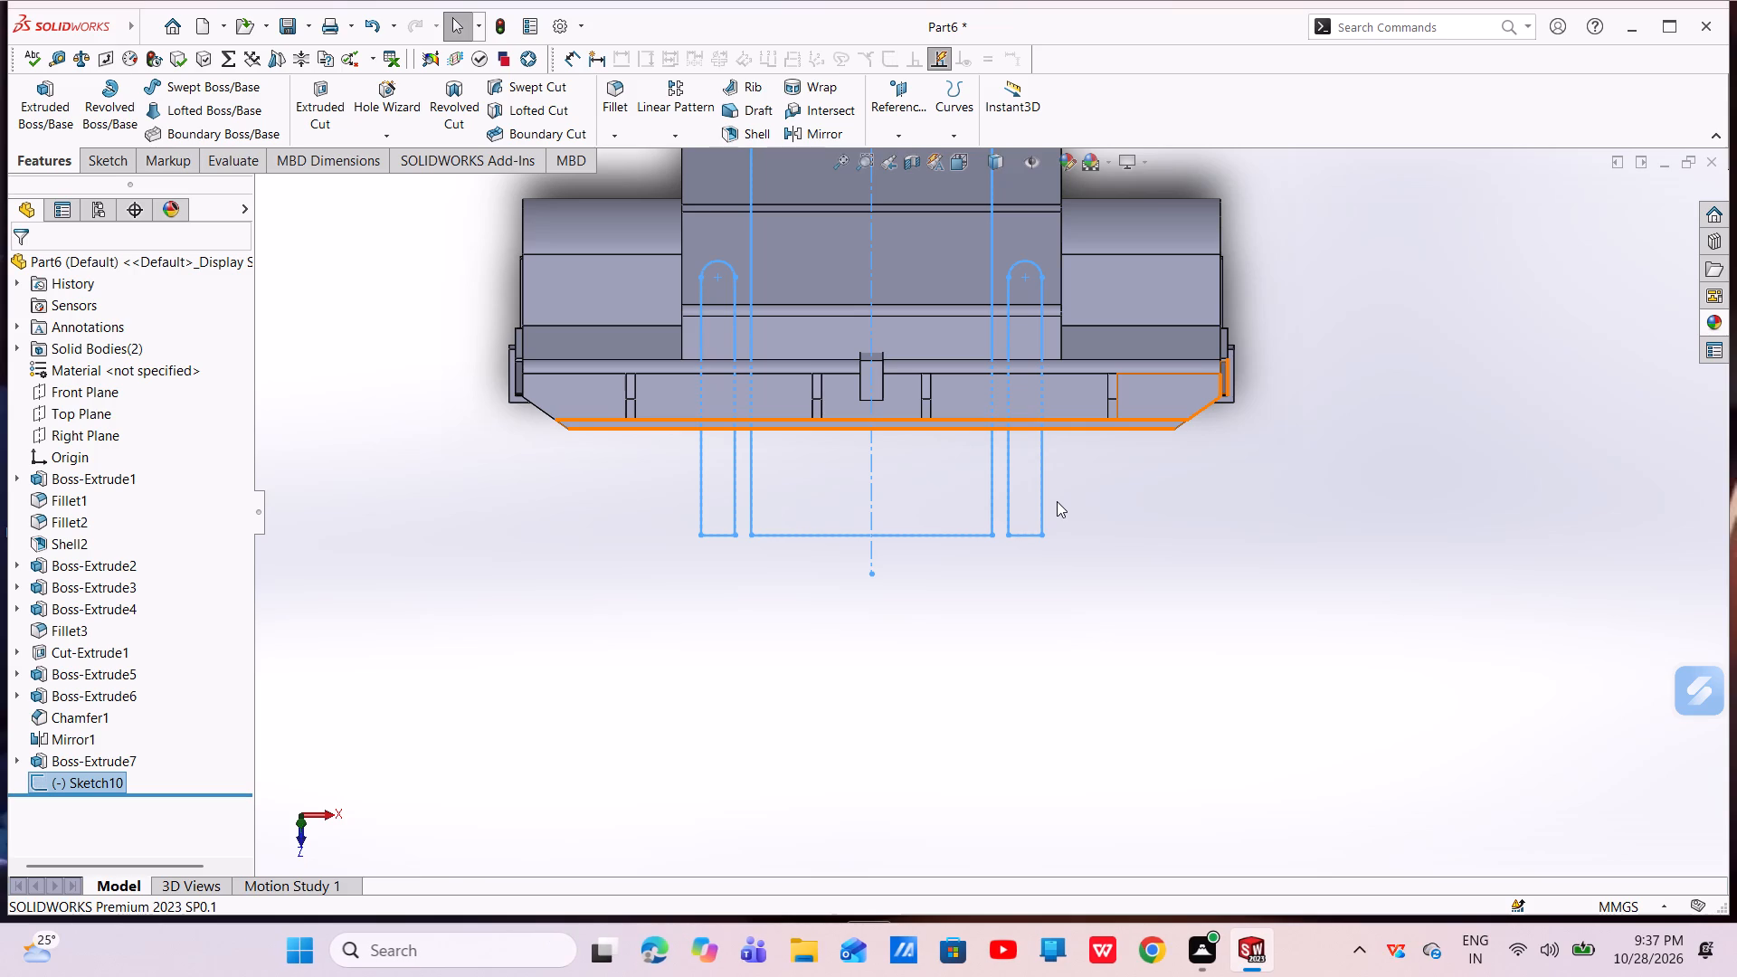
# Reopen the Boss-Extrude7 definition to check its depth and merge settings, and close it with the same settings.
pyautogui.click(62, 764)
pyautogui.click(75, 713)
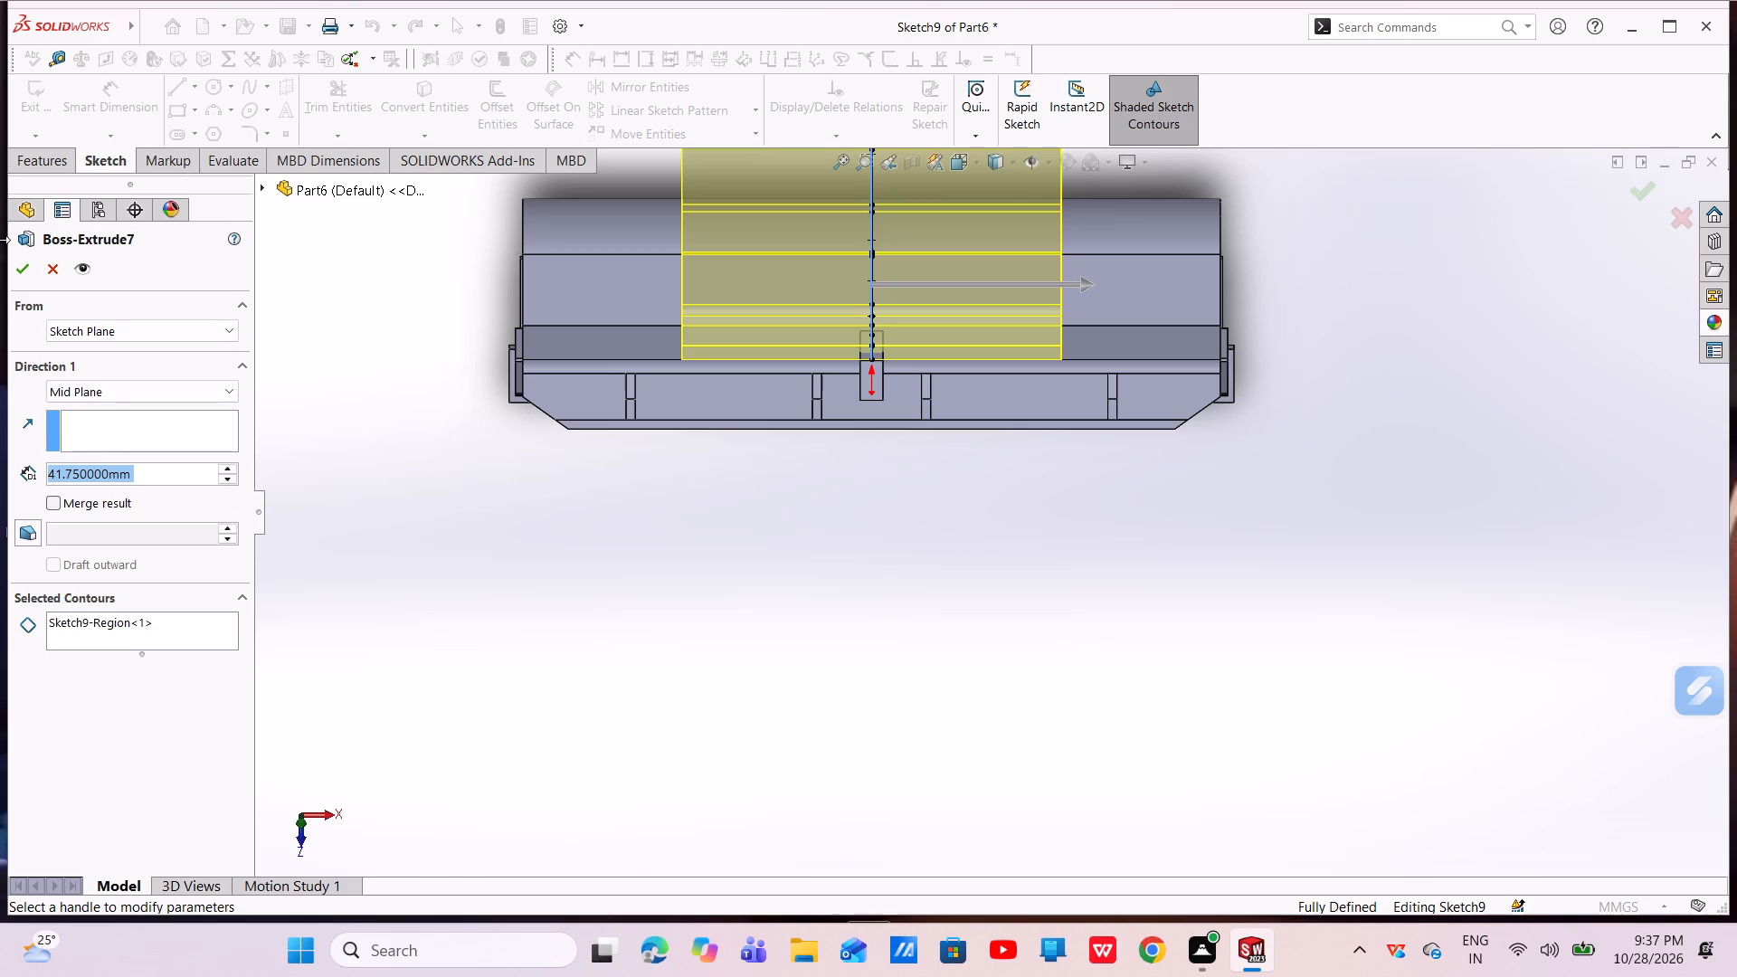
pyautogui.click(15, 269)
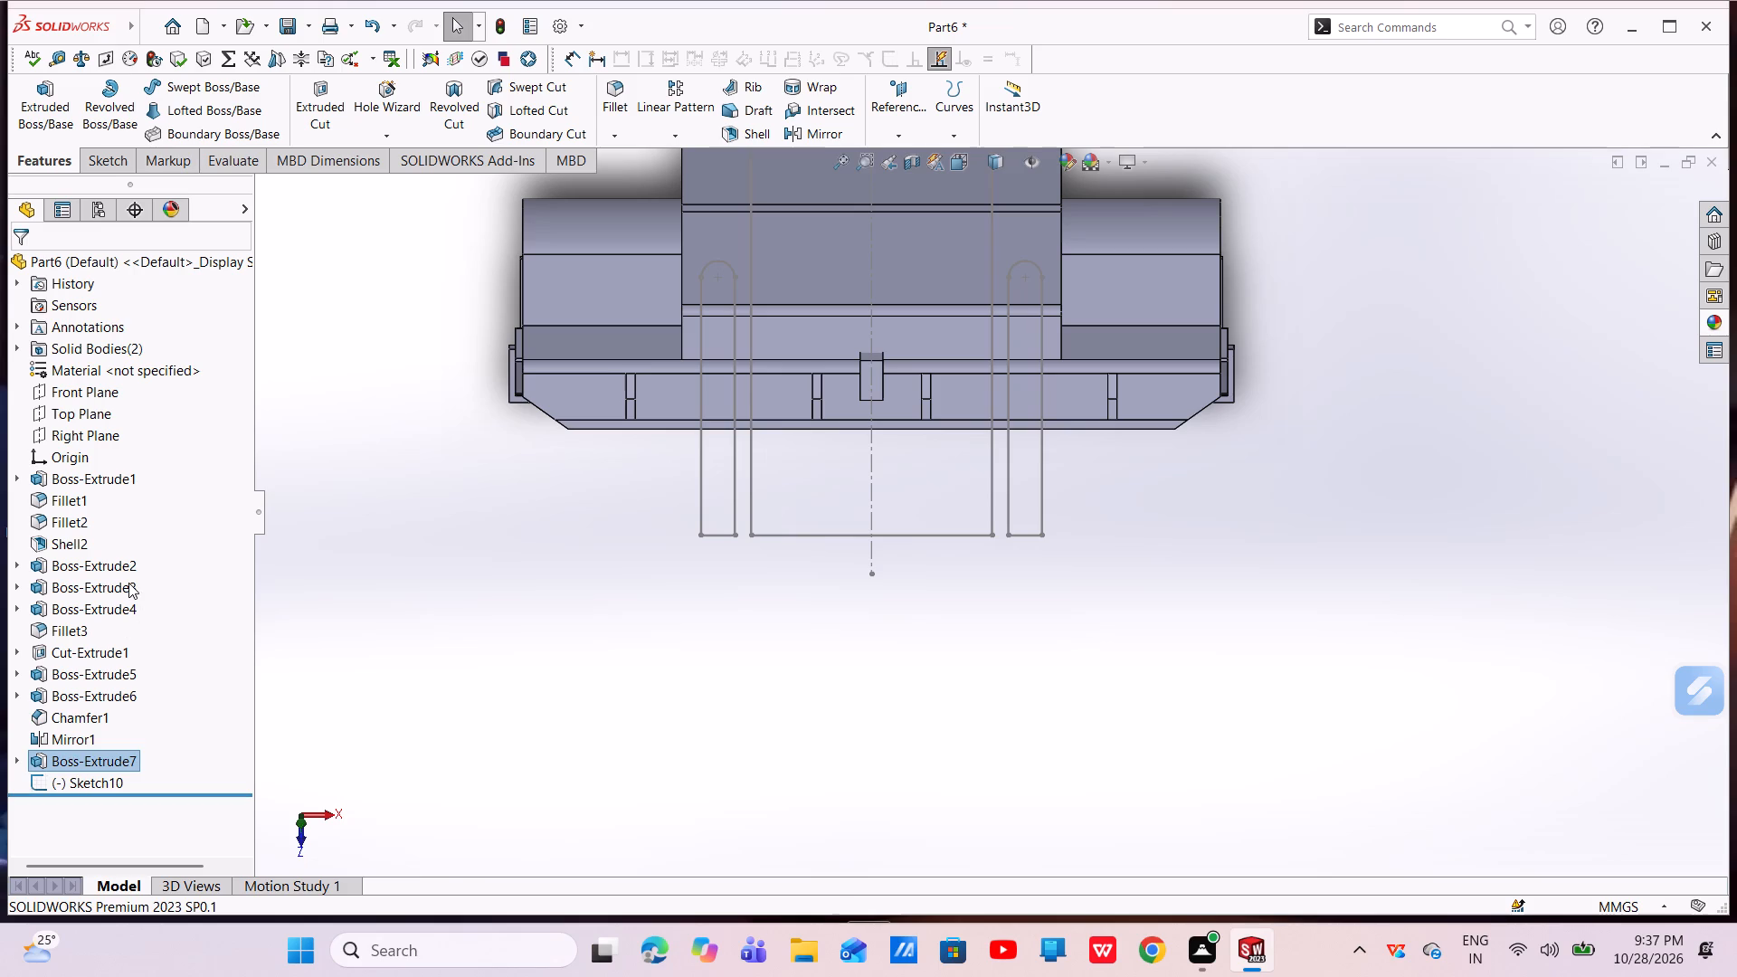
# Extrude-cut Sketch10 Blind 41.75 mm in direction 1 and Through All in direction 2, with auto-select off and only Boss-Extrude7 selected, keeping all resulting bodies.
pyautogui.click(82, 786)
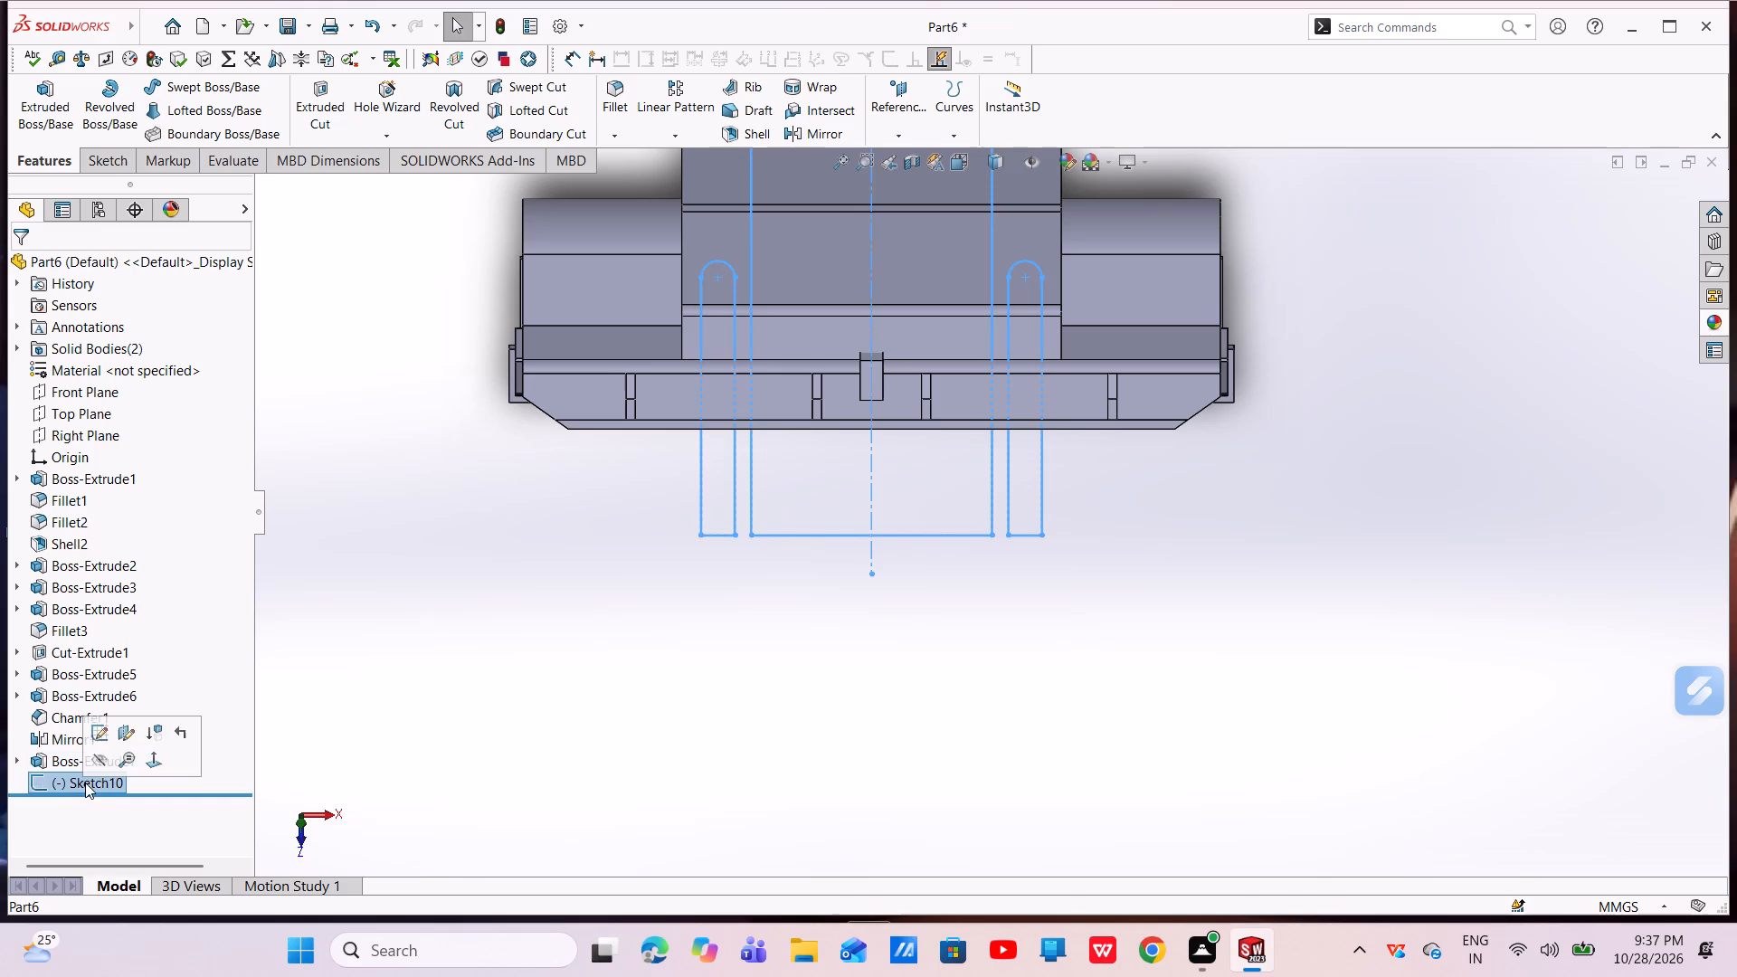
pyautogui.click(318, 99)
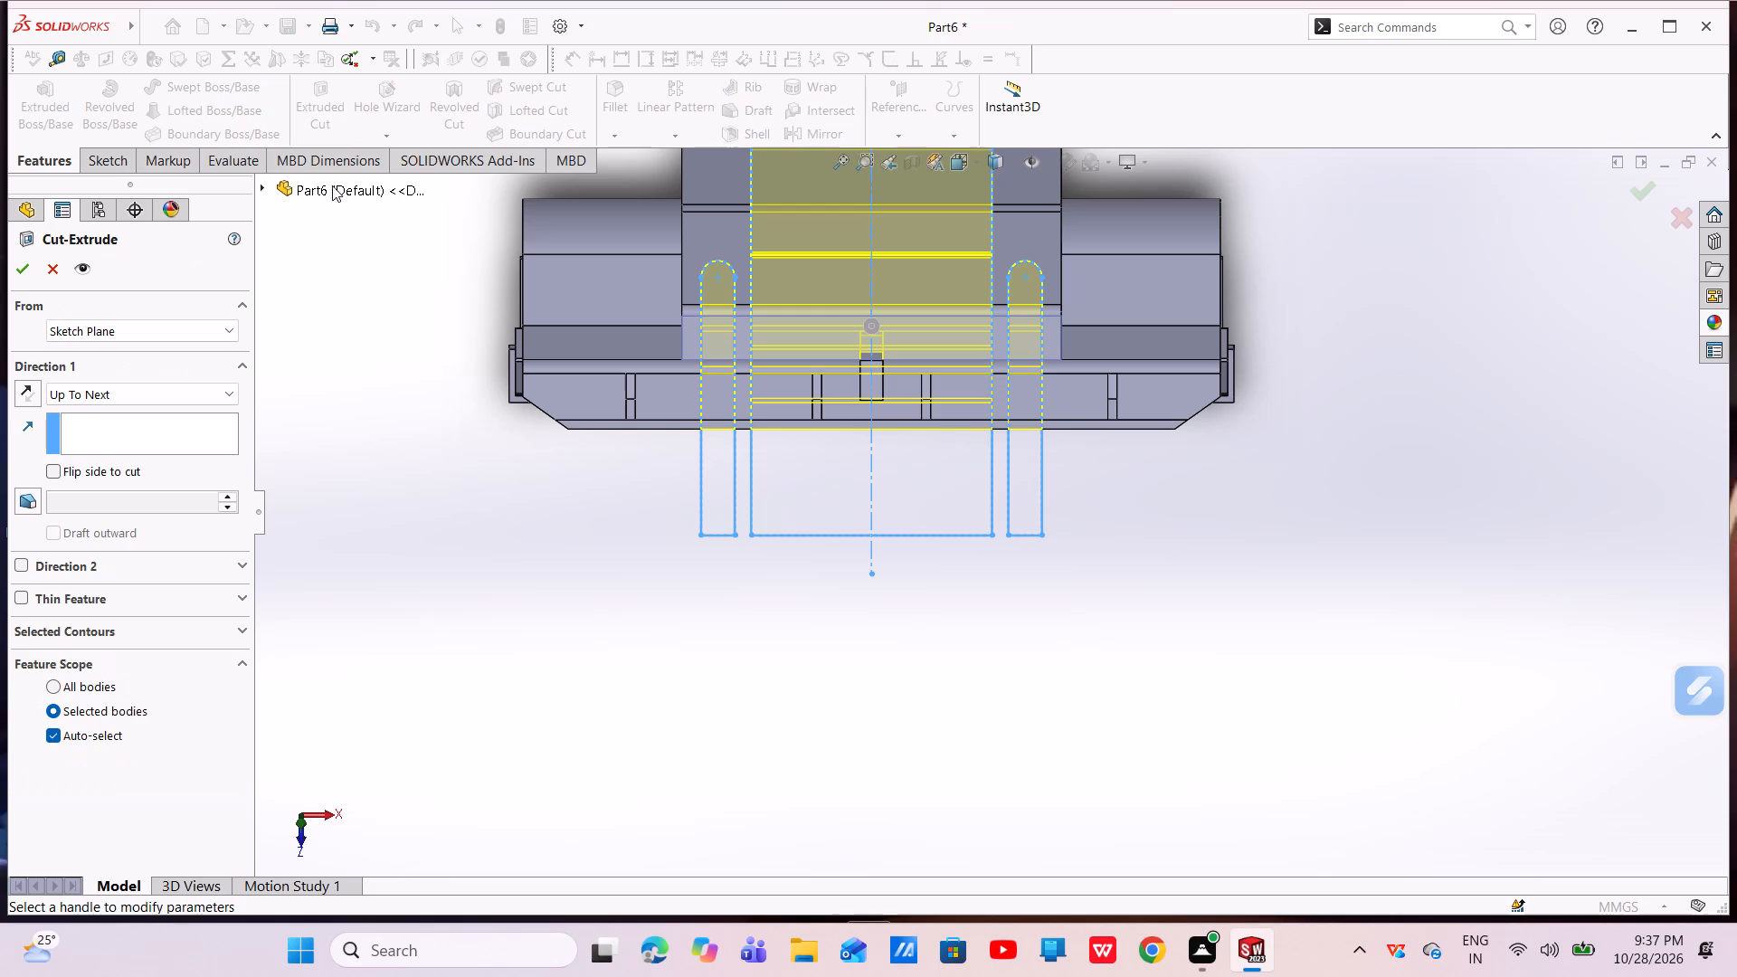
pyautogui.click(122, 395)
pyautogui.click(100, 413)
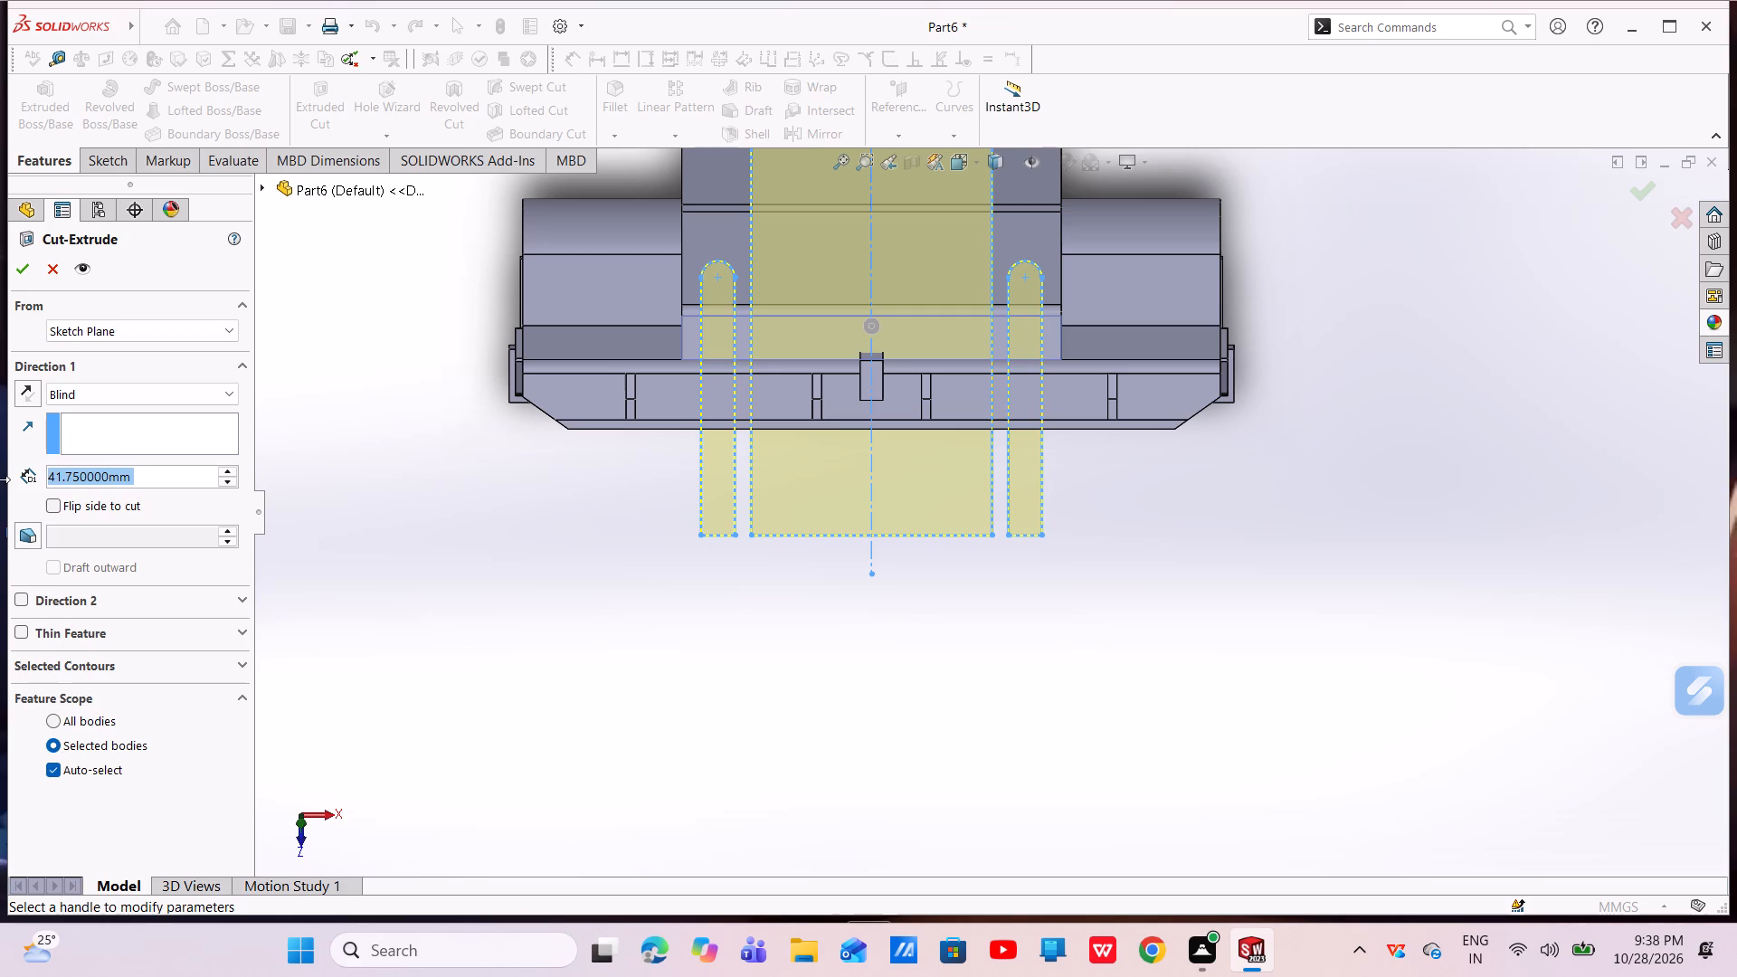
pyautogui.click(23, 599)
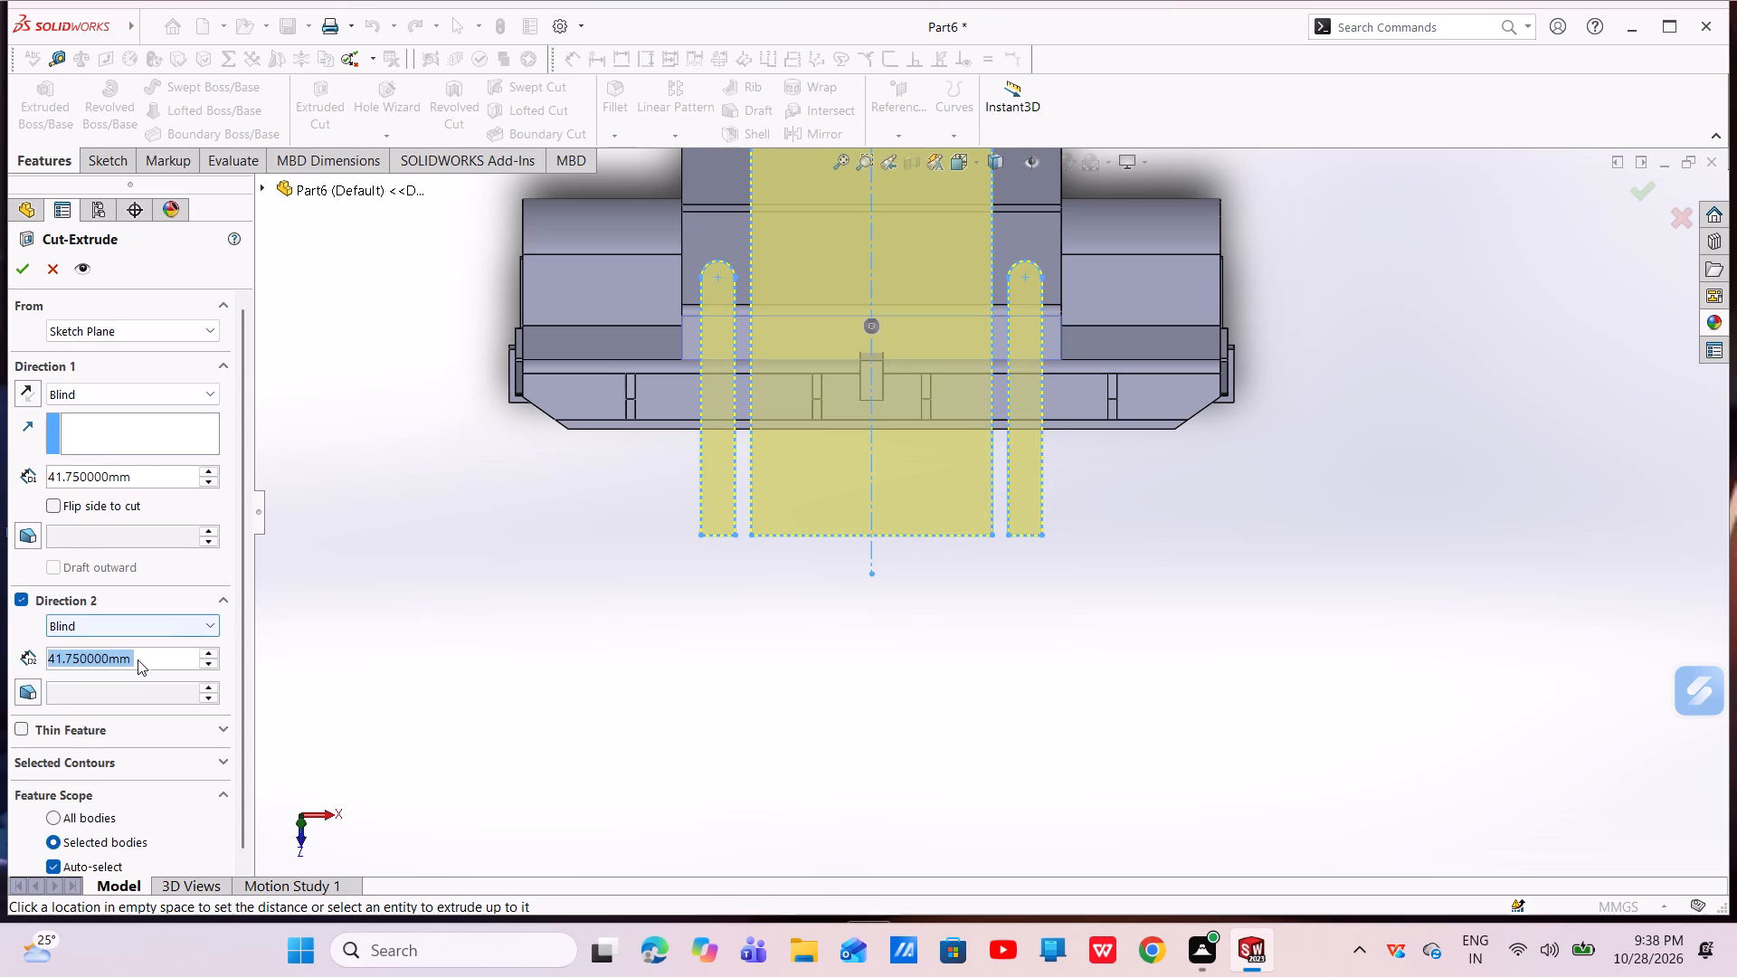
pyautogui.click(163, 624)
pyautogui.click(94, 658)
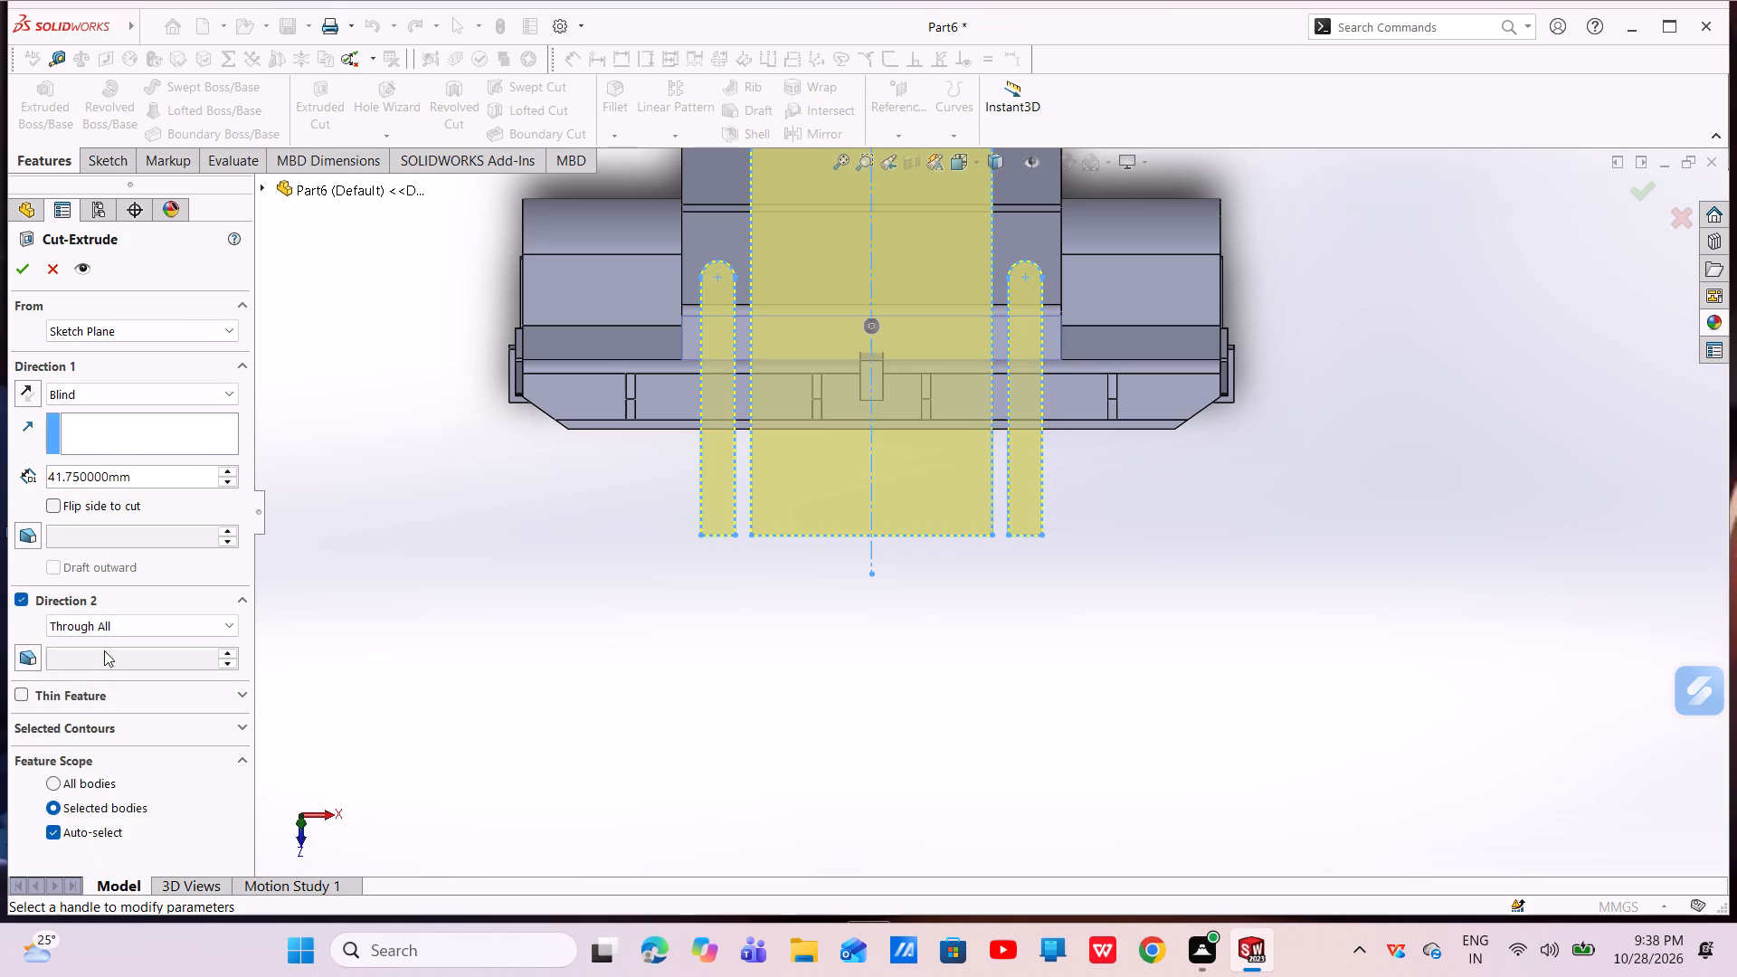
pyautogui.click(51, 833)
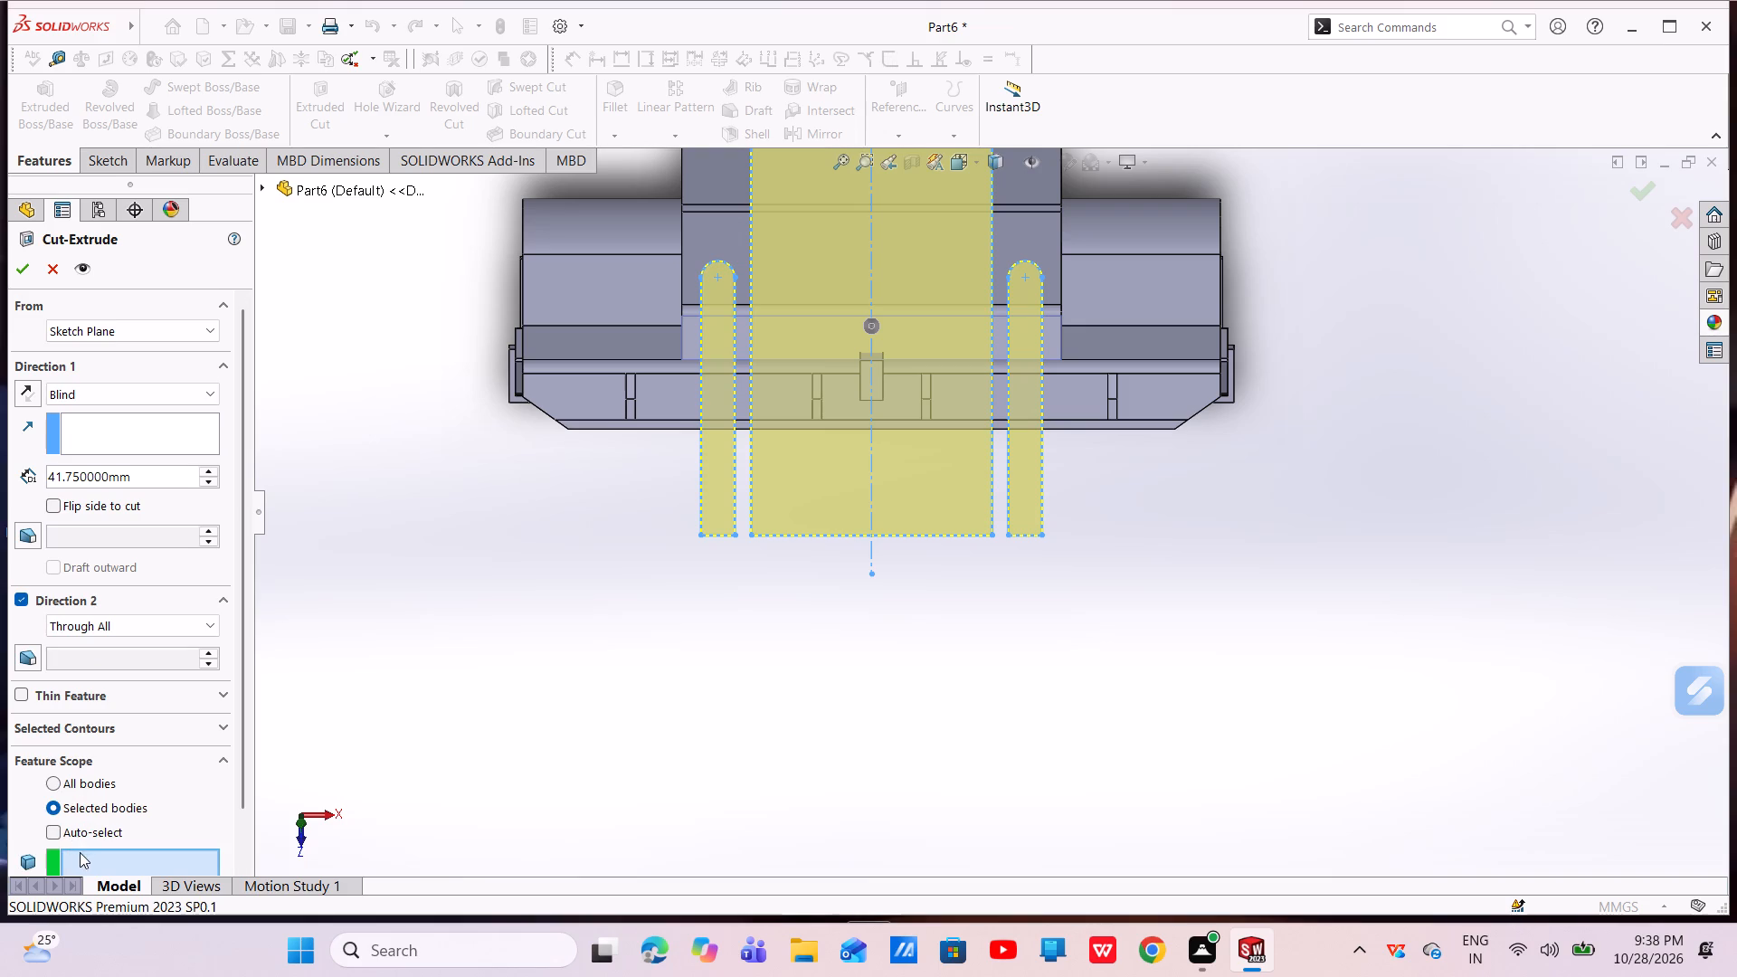
pyautogui.click(81, 853)
pyautogui.click(1029, 213)
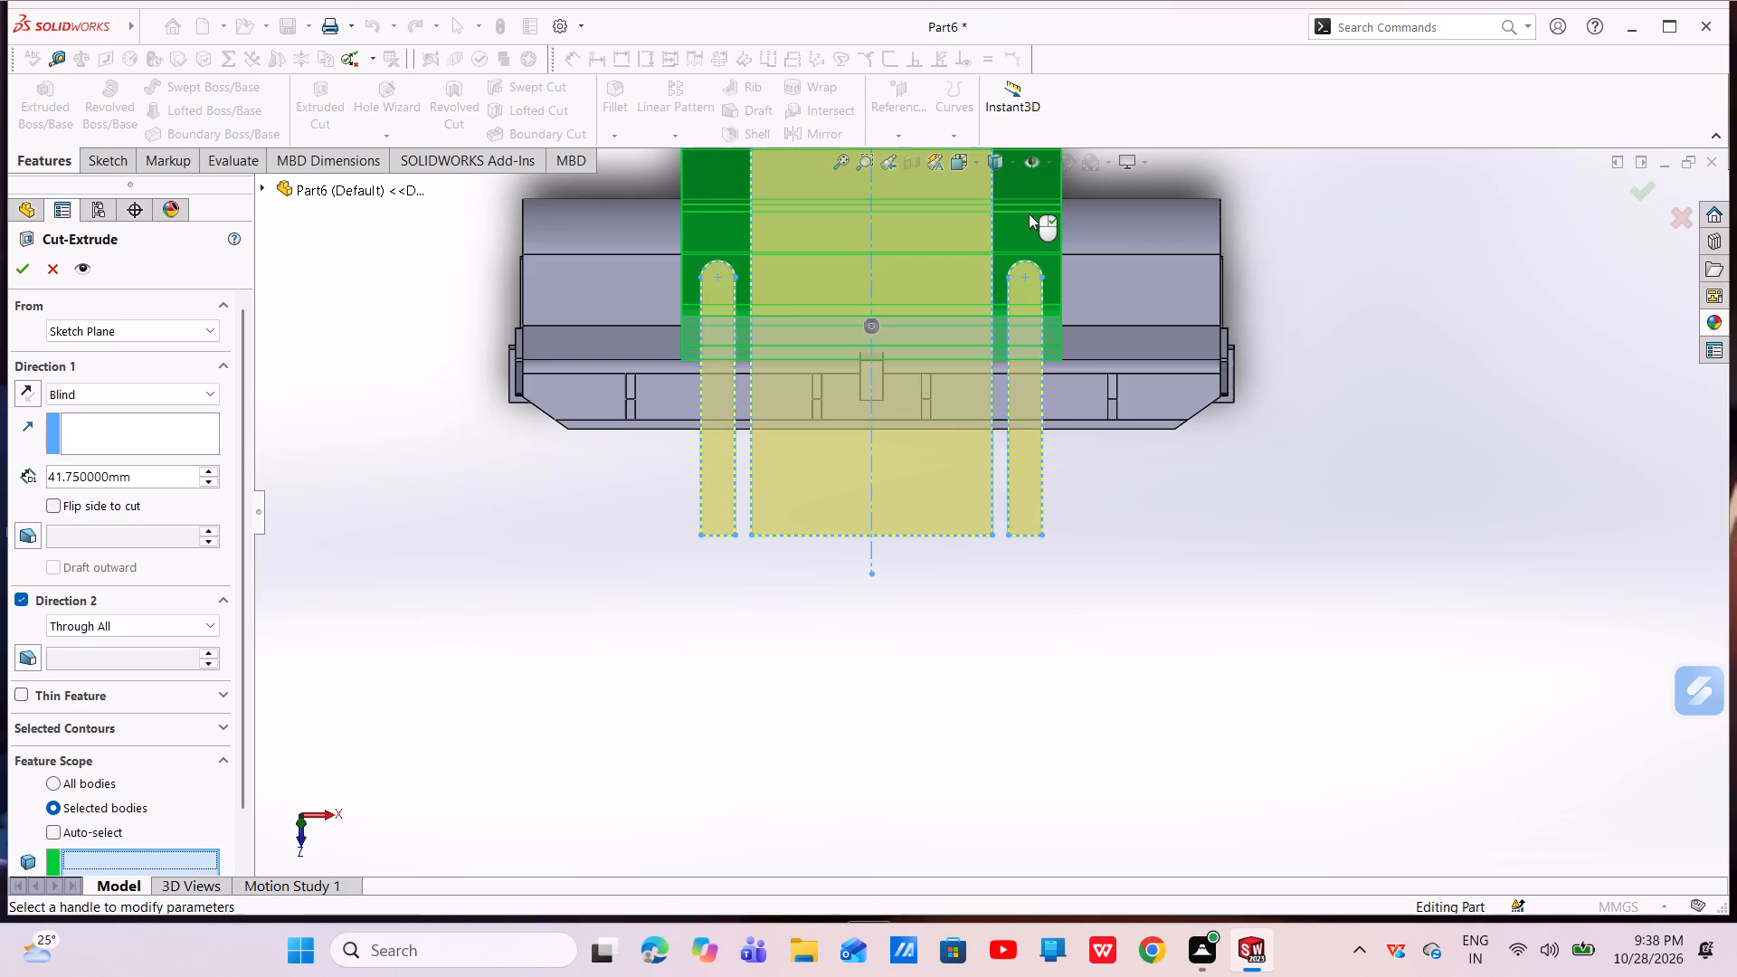
pyautogui.moveTo(1046, 425); pyautogui.dragTo(933, 439, button='middle')
pyautogui.scroll(4, 926, 512)
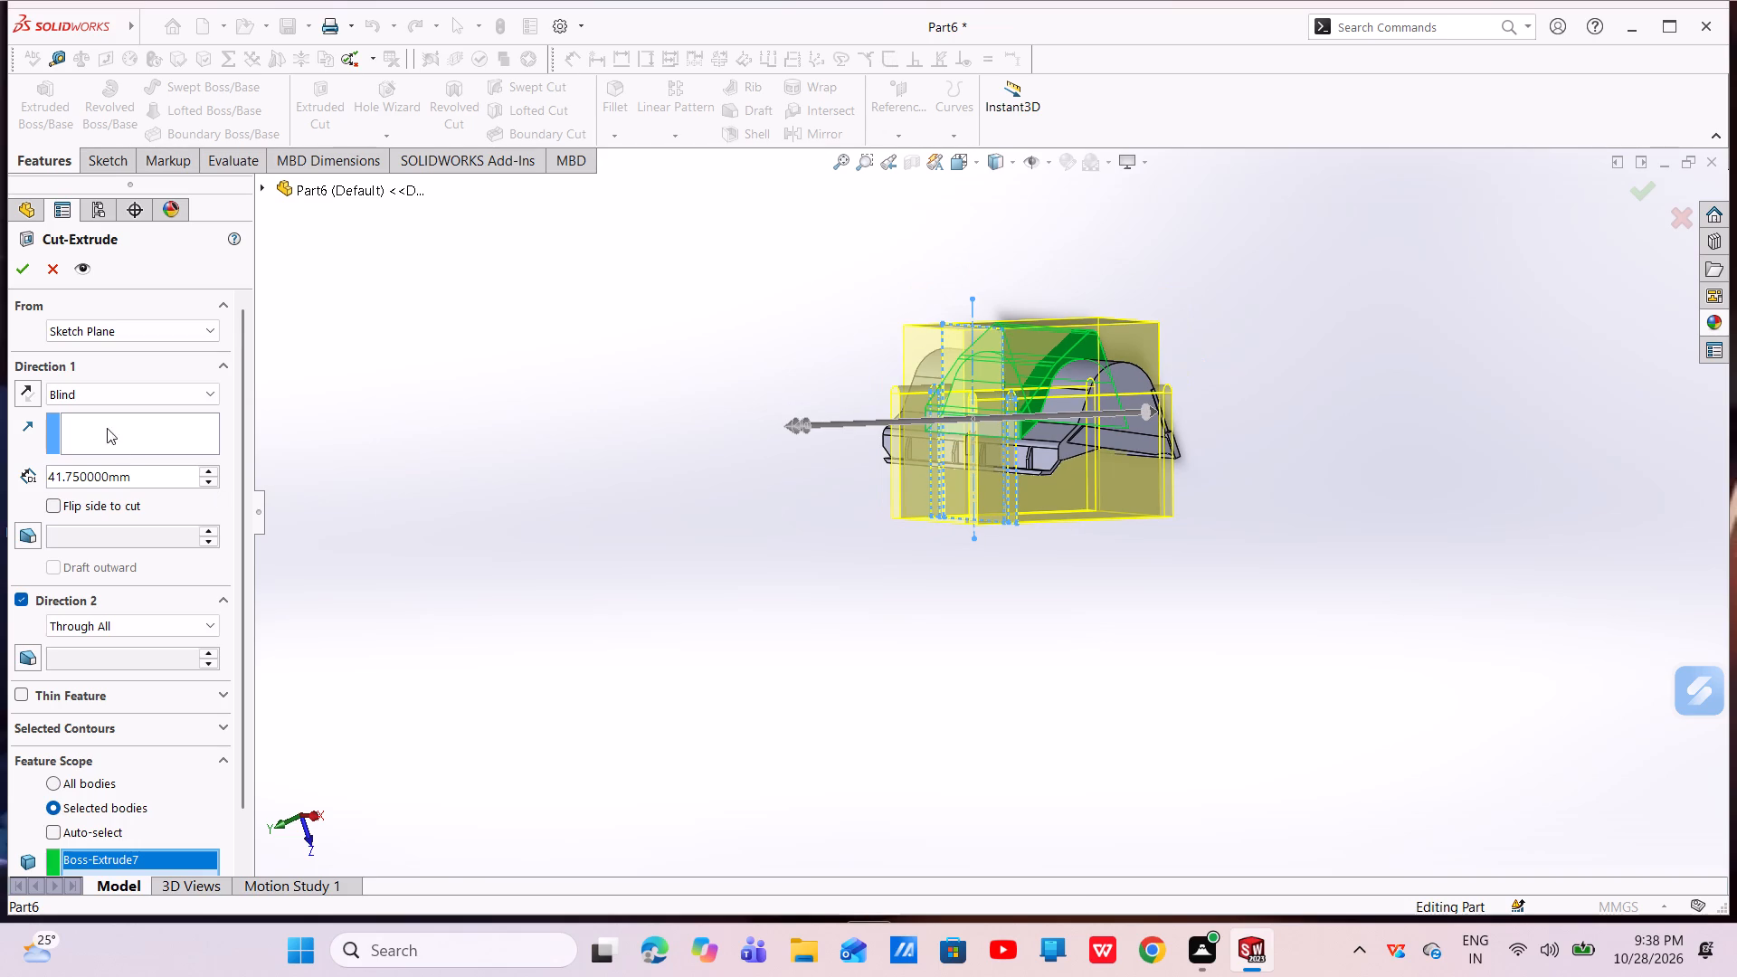
pyautogui.click(14, 261)
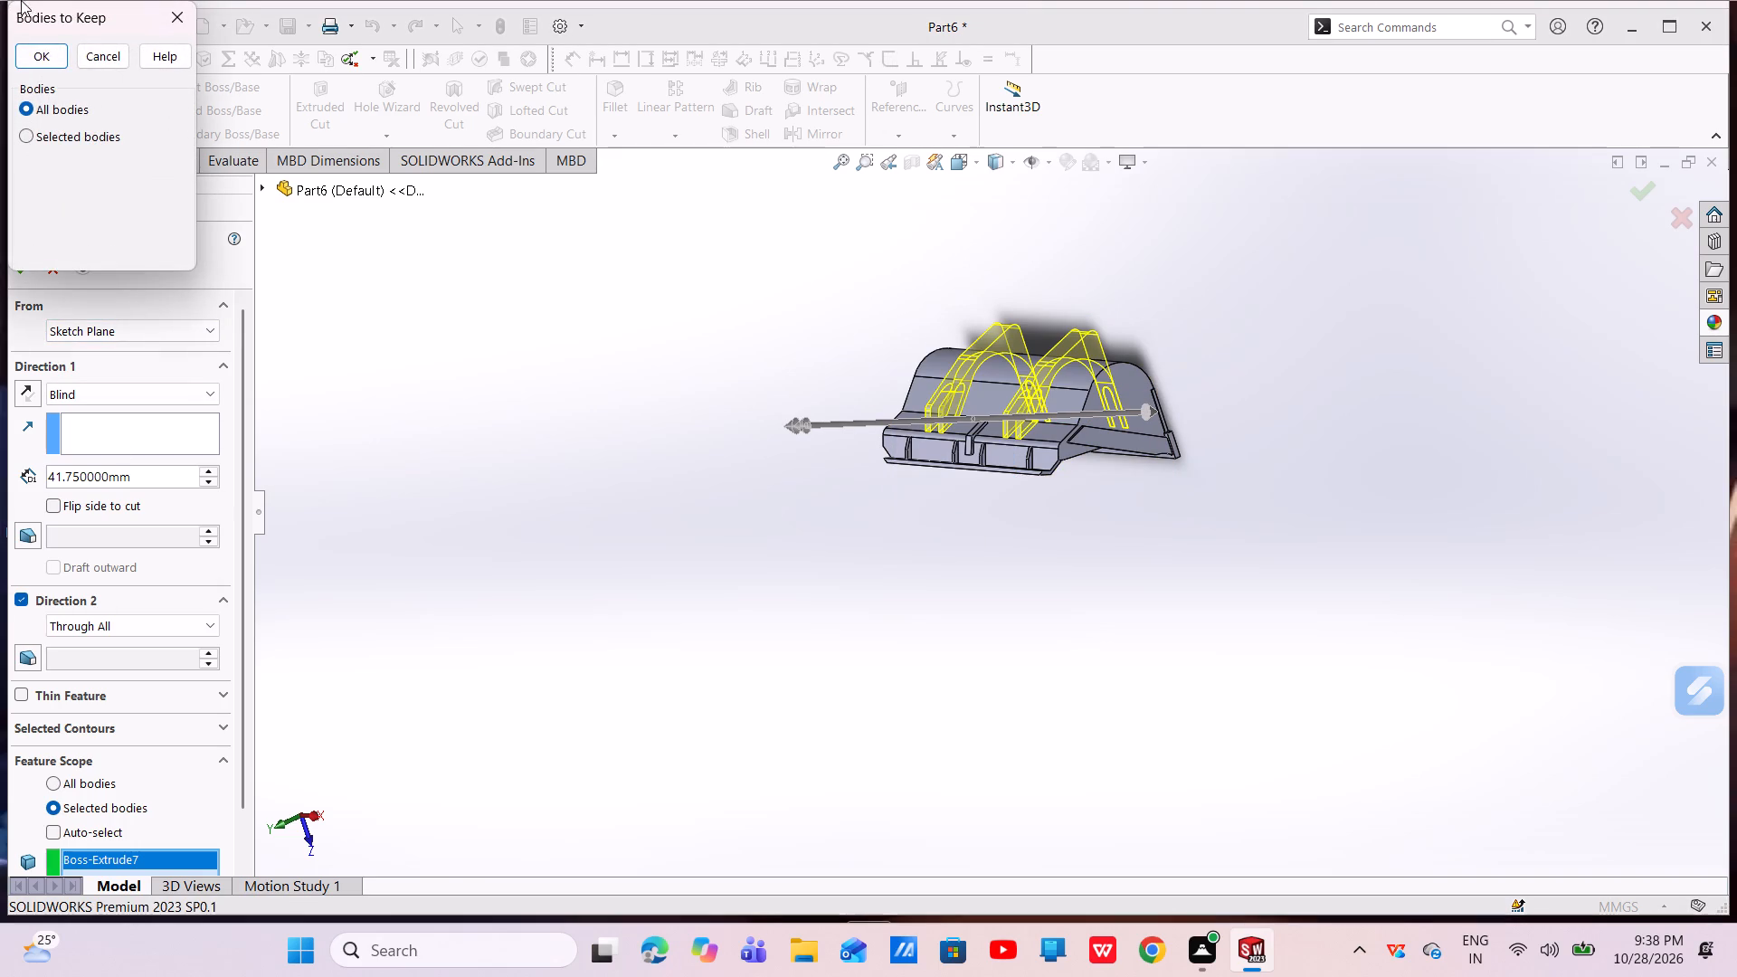
pyautogui.click(51, 51)
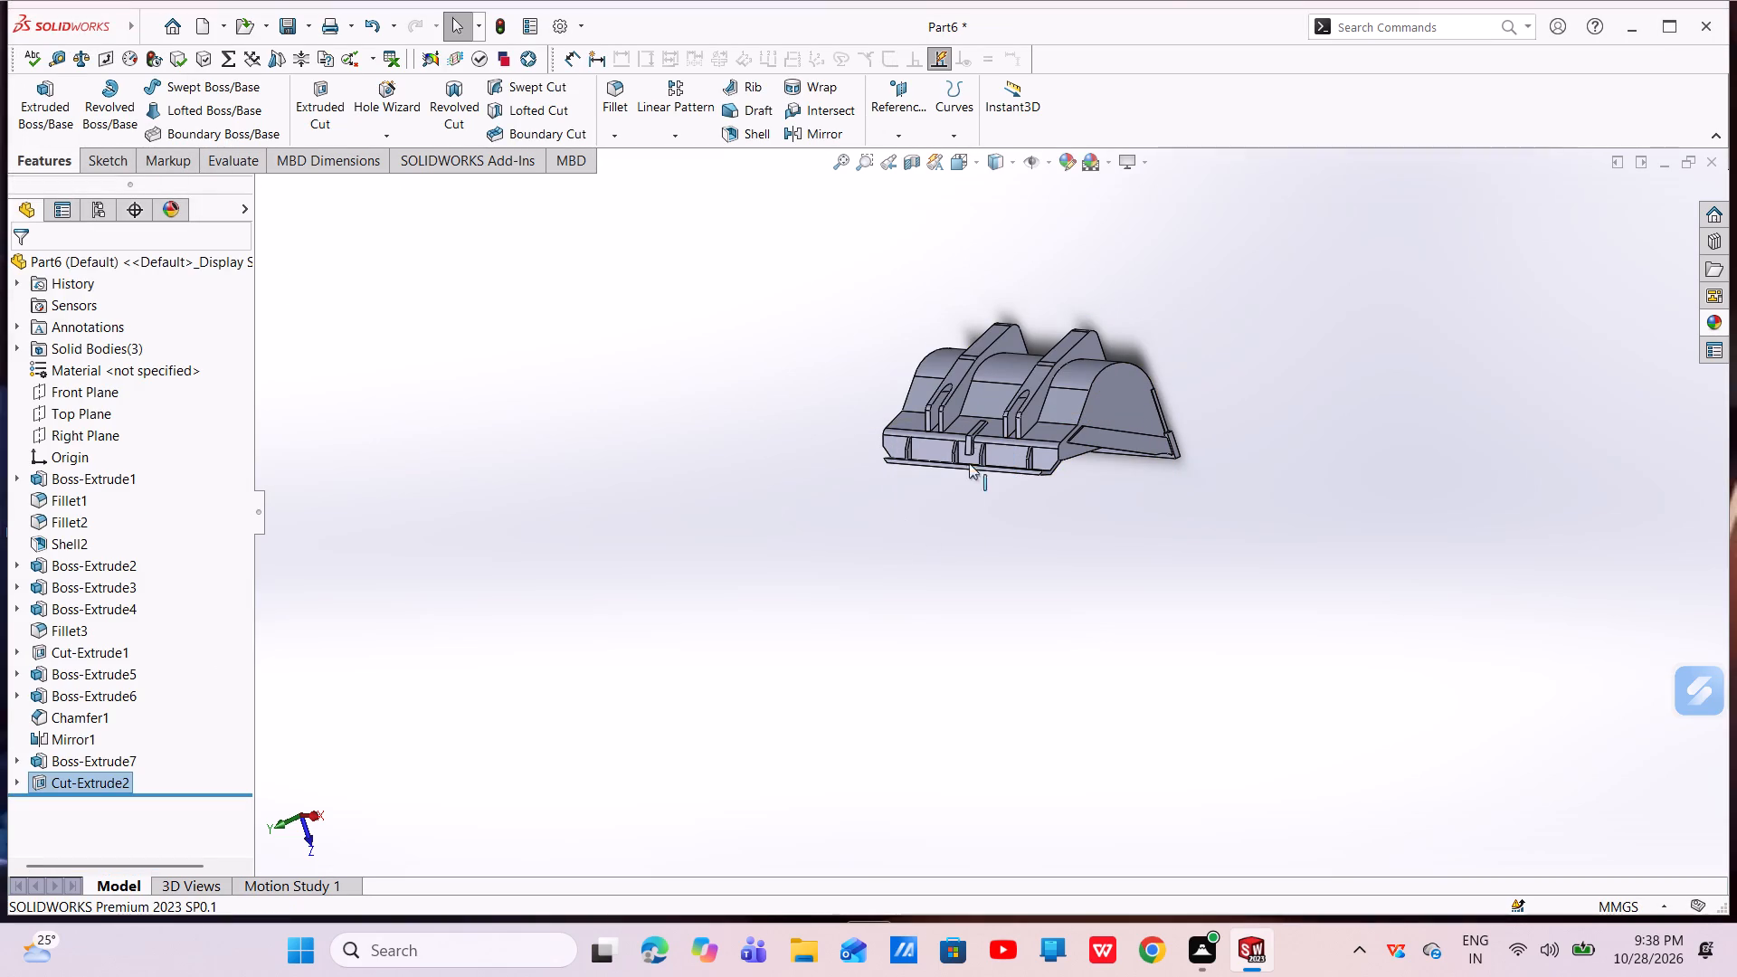
# Examine the two slotted rear brackets and the bucket's back from several angles.
pyautogui.scroll(-5, 979, 407)
pyautogui.moveTo(997, 460); pyautogui.dragTo(1056, 343, button='middle')
pyautogui.scroll(5, 1037, 535)
pyautogui.moveTo(1023, 530); pyautogui.dragTo(1040, 498, button='middle')
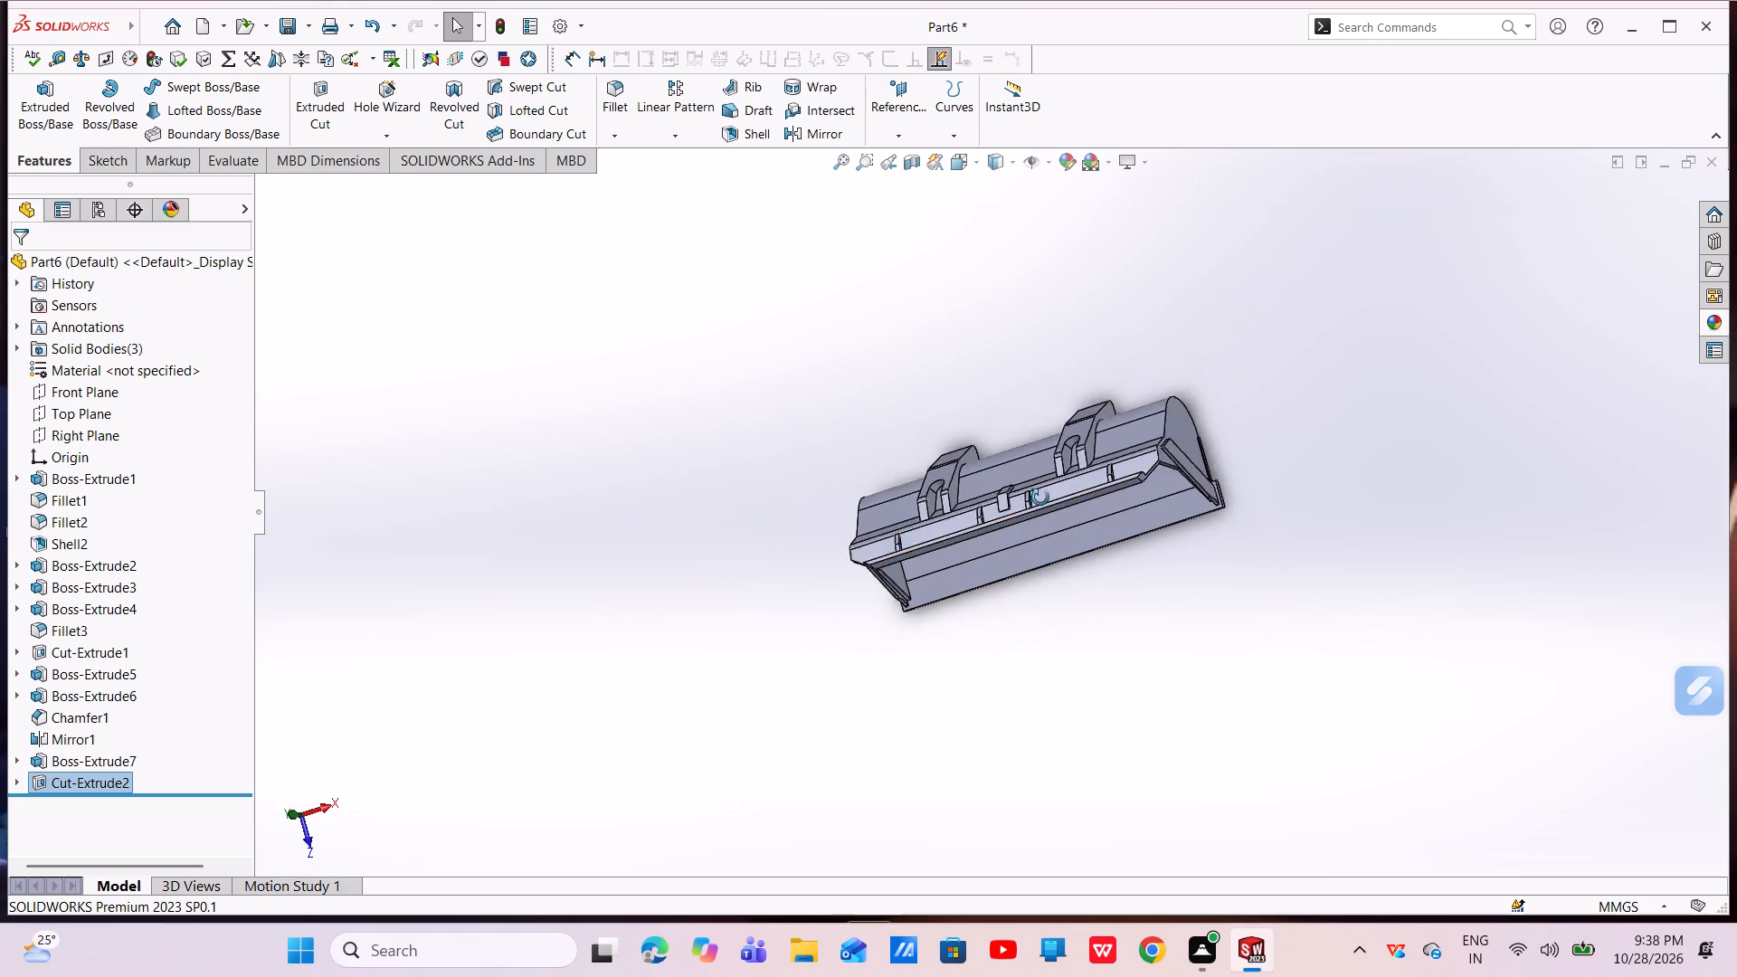
pyautogui.moveTo(1040, 498); pyautogui.dragTo(1272, 470, button='middle')
pyautogui.scroll(-4, 1001, 472)
pyautogui.moveTo(1012, 492); pyautogui.dragTo(944, 487, button='middle')
pyautogui.scroll(-3, 1027, 533)
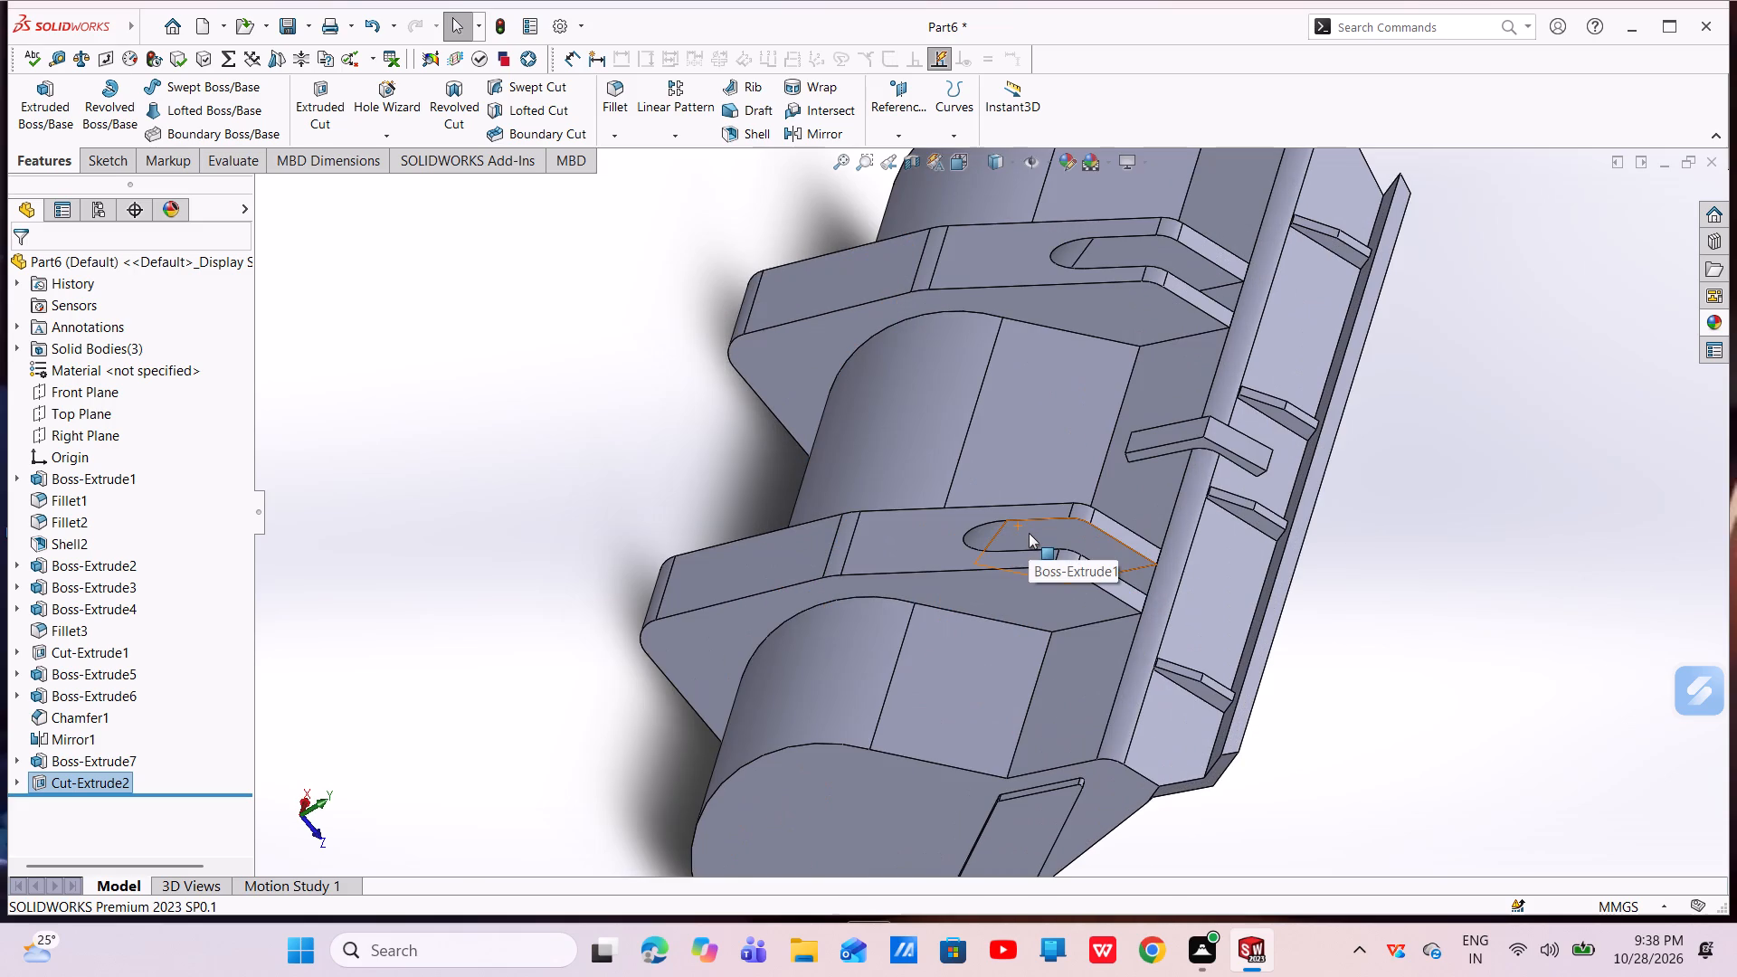
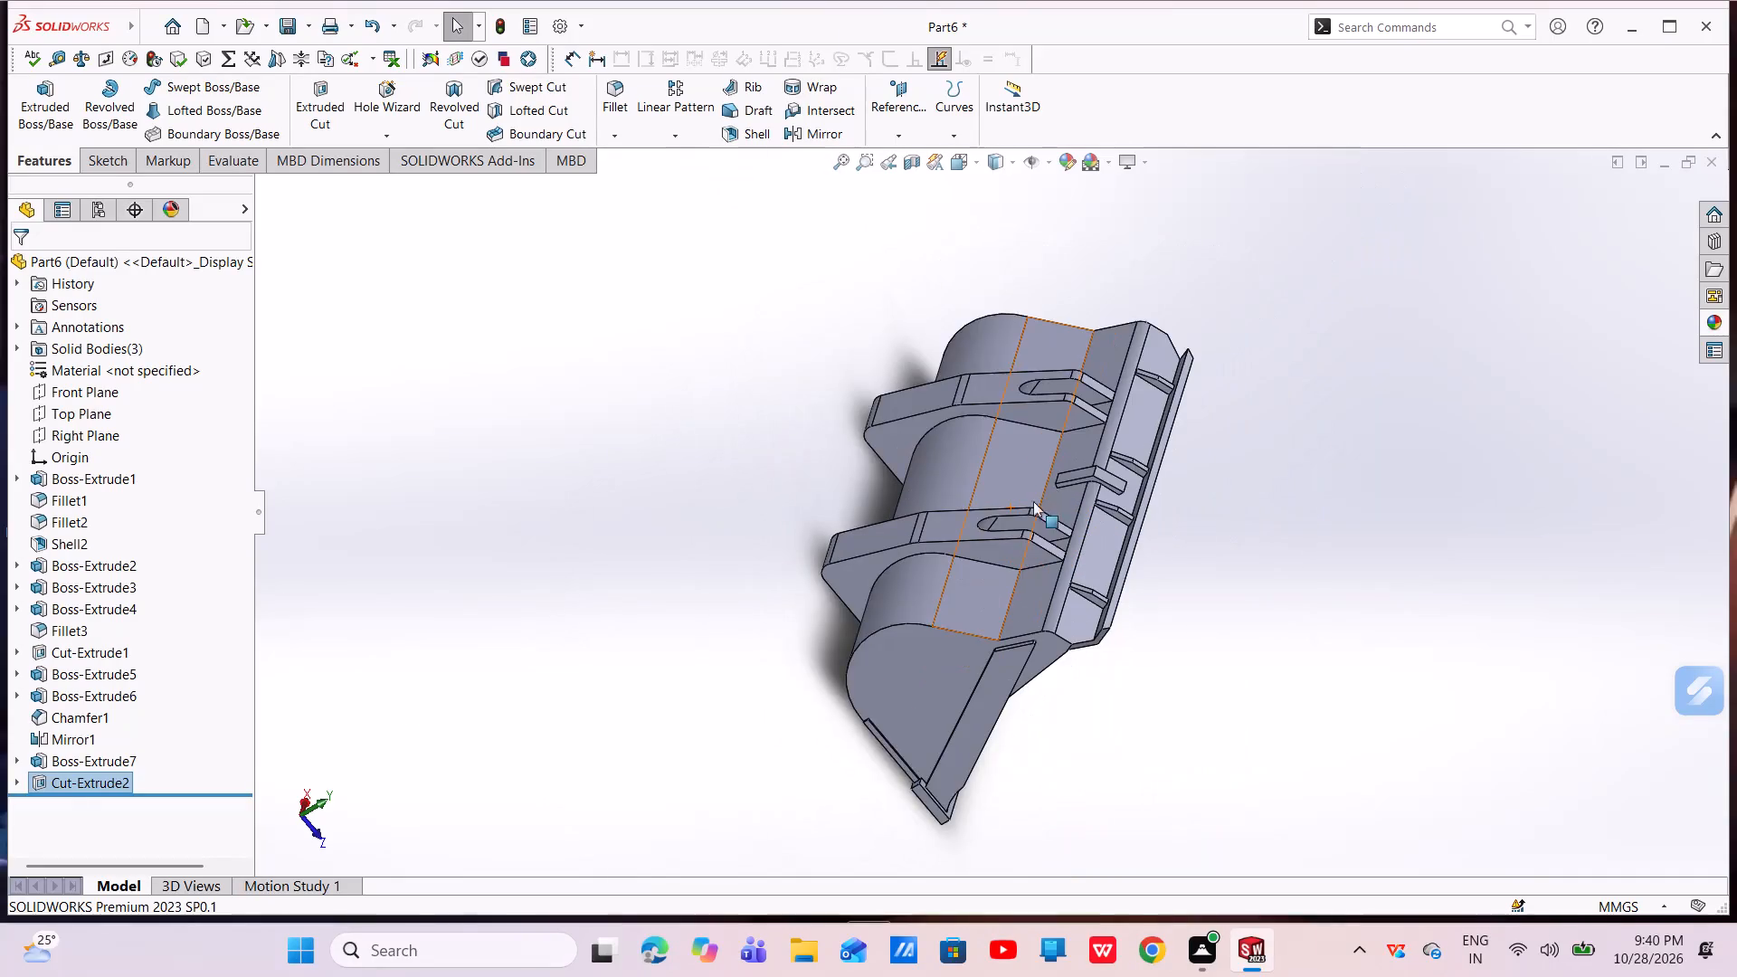
# Edit Sketch10 of Cut-Extrude2, set the overall width across the strips' outer edges to 37.90 mm, and exit the sketch.
pyautogui.click(12, 781)
pyautogui.click(15, 782)
pyautogui.click(63, 802)
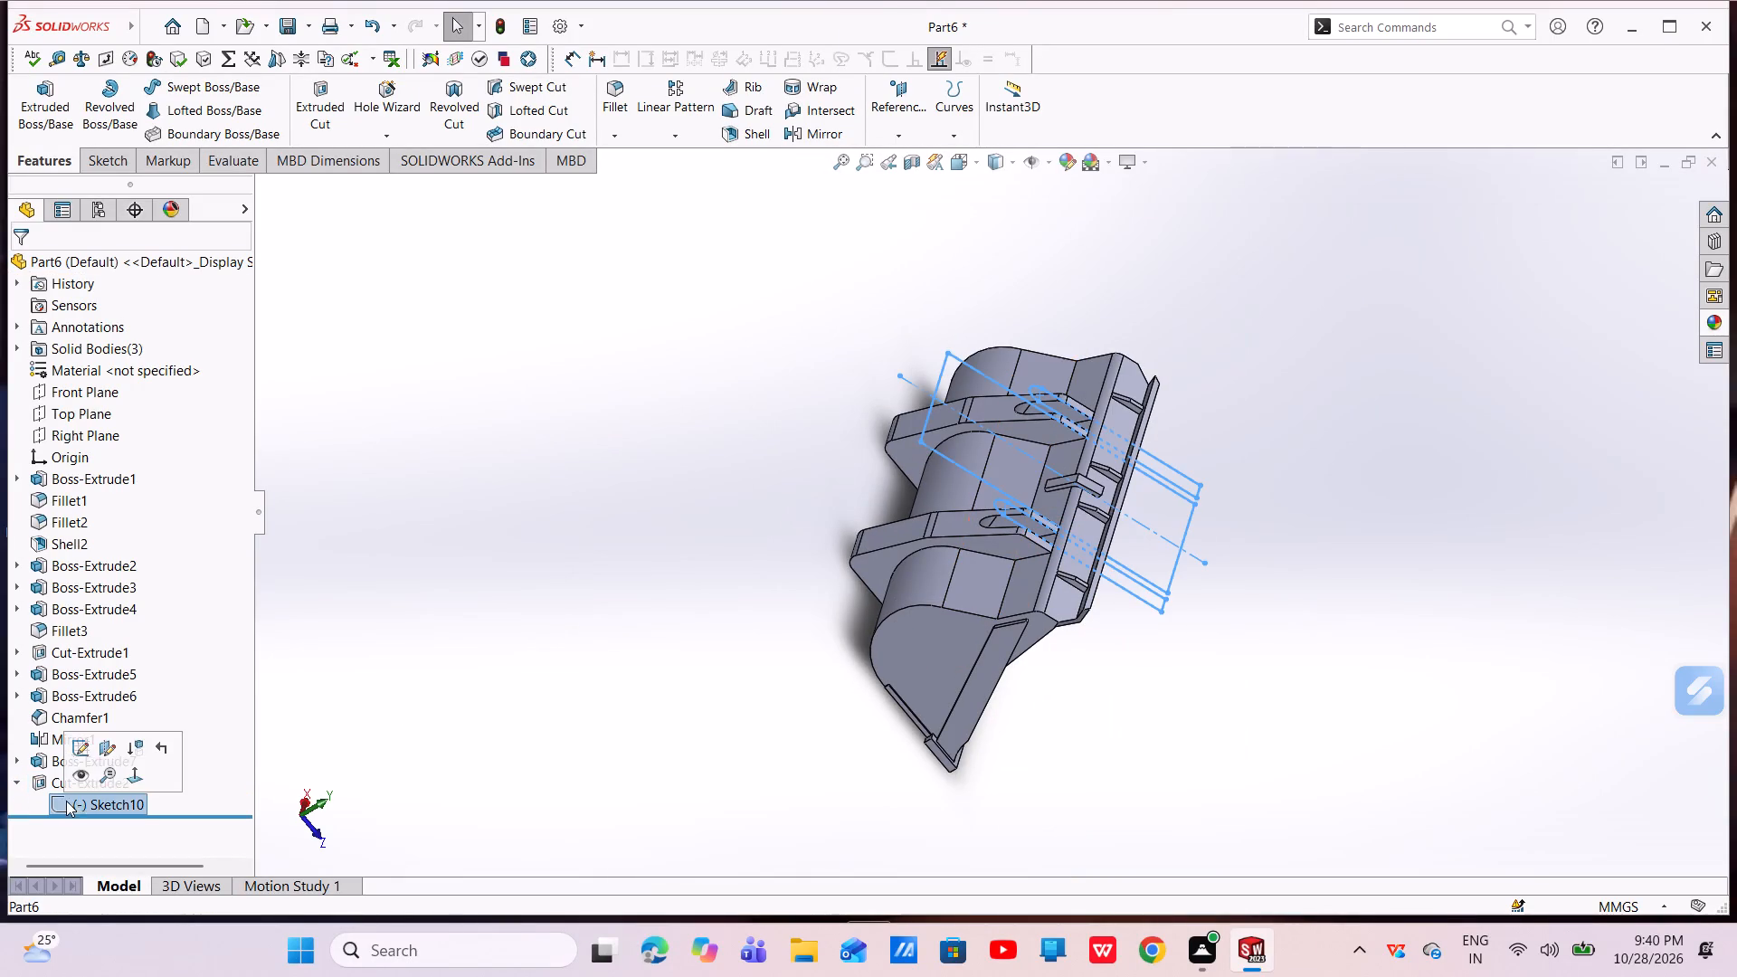
pyautogui.click(81, 743)
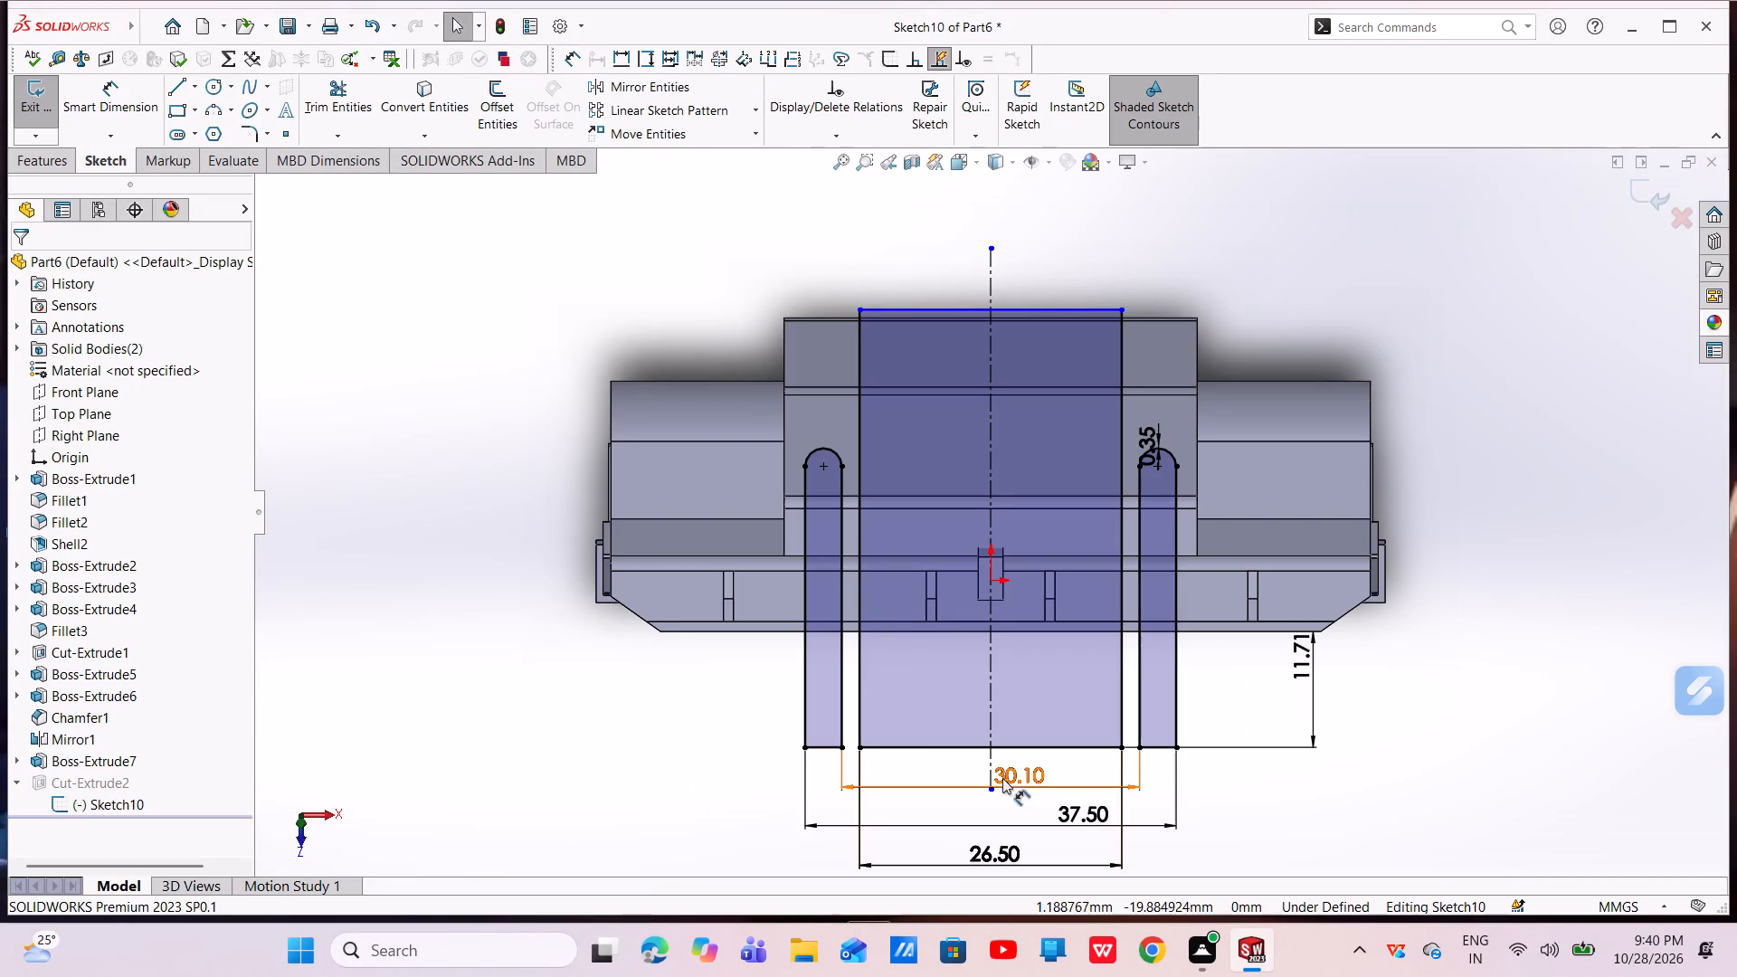
pyautogui.doubleClick(1059, 815)
pyautogui.press('BackSpace')
pyautogui.write('37.90')
pyautogui.press('Return')
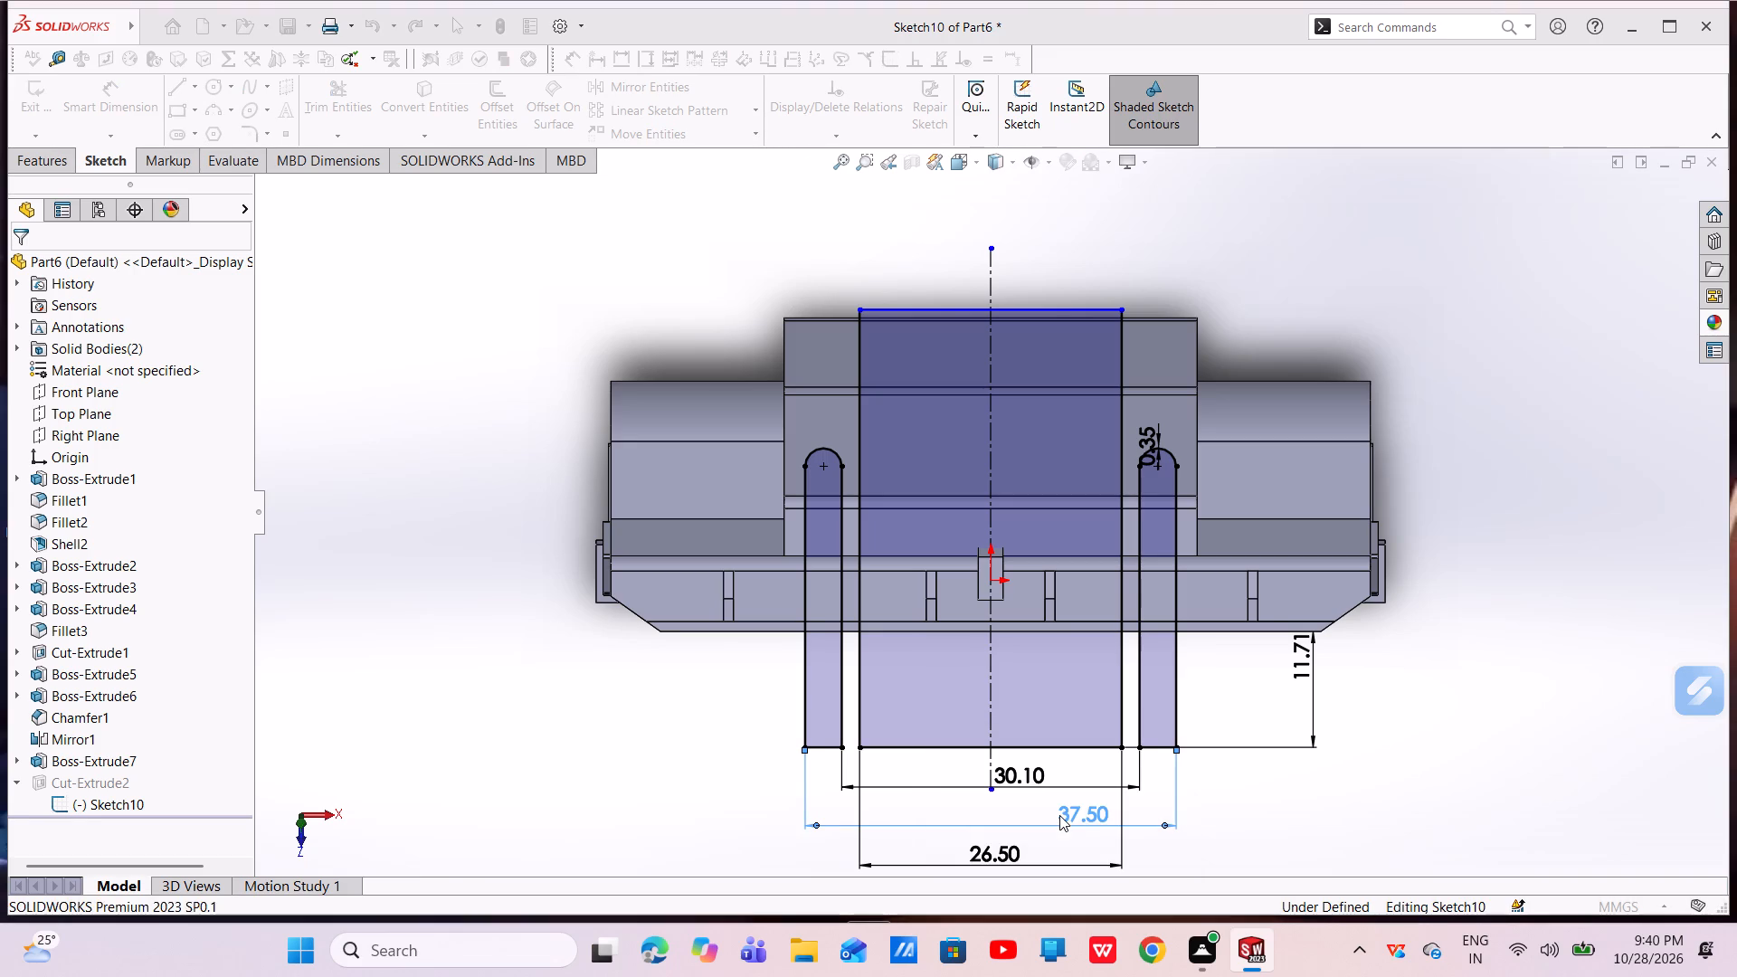
pyautogui.click(16, 263)
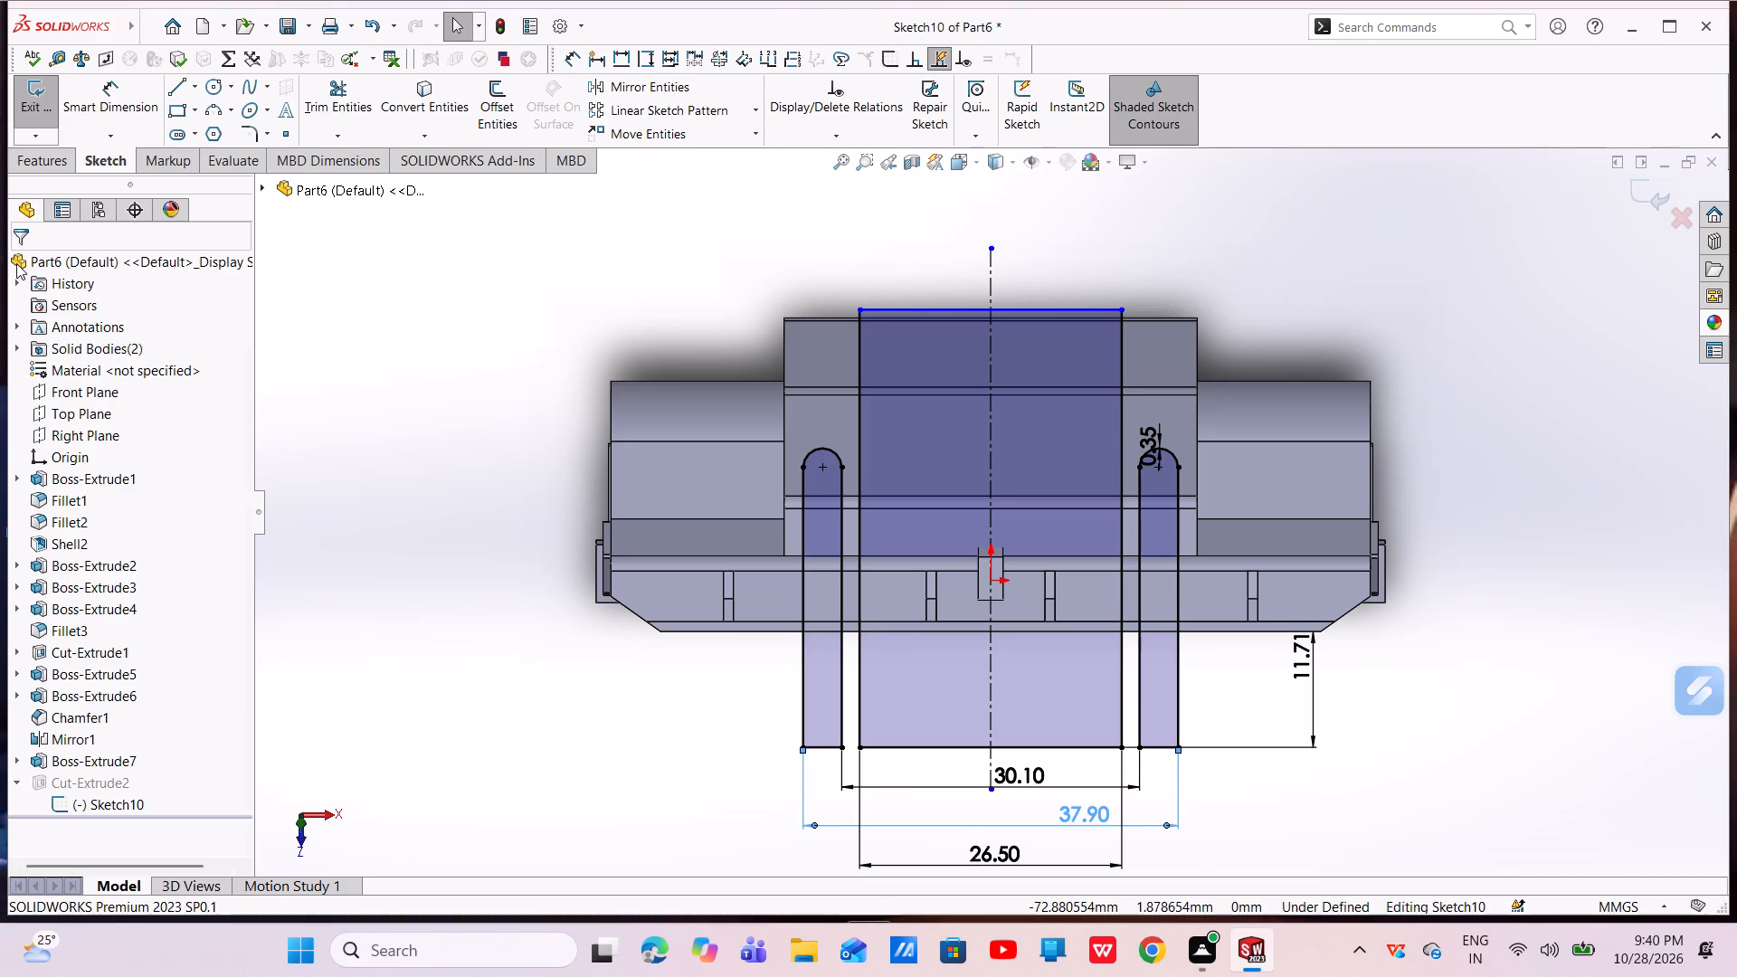
pyautogui.click(1623, 192)
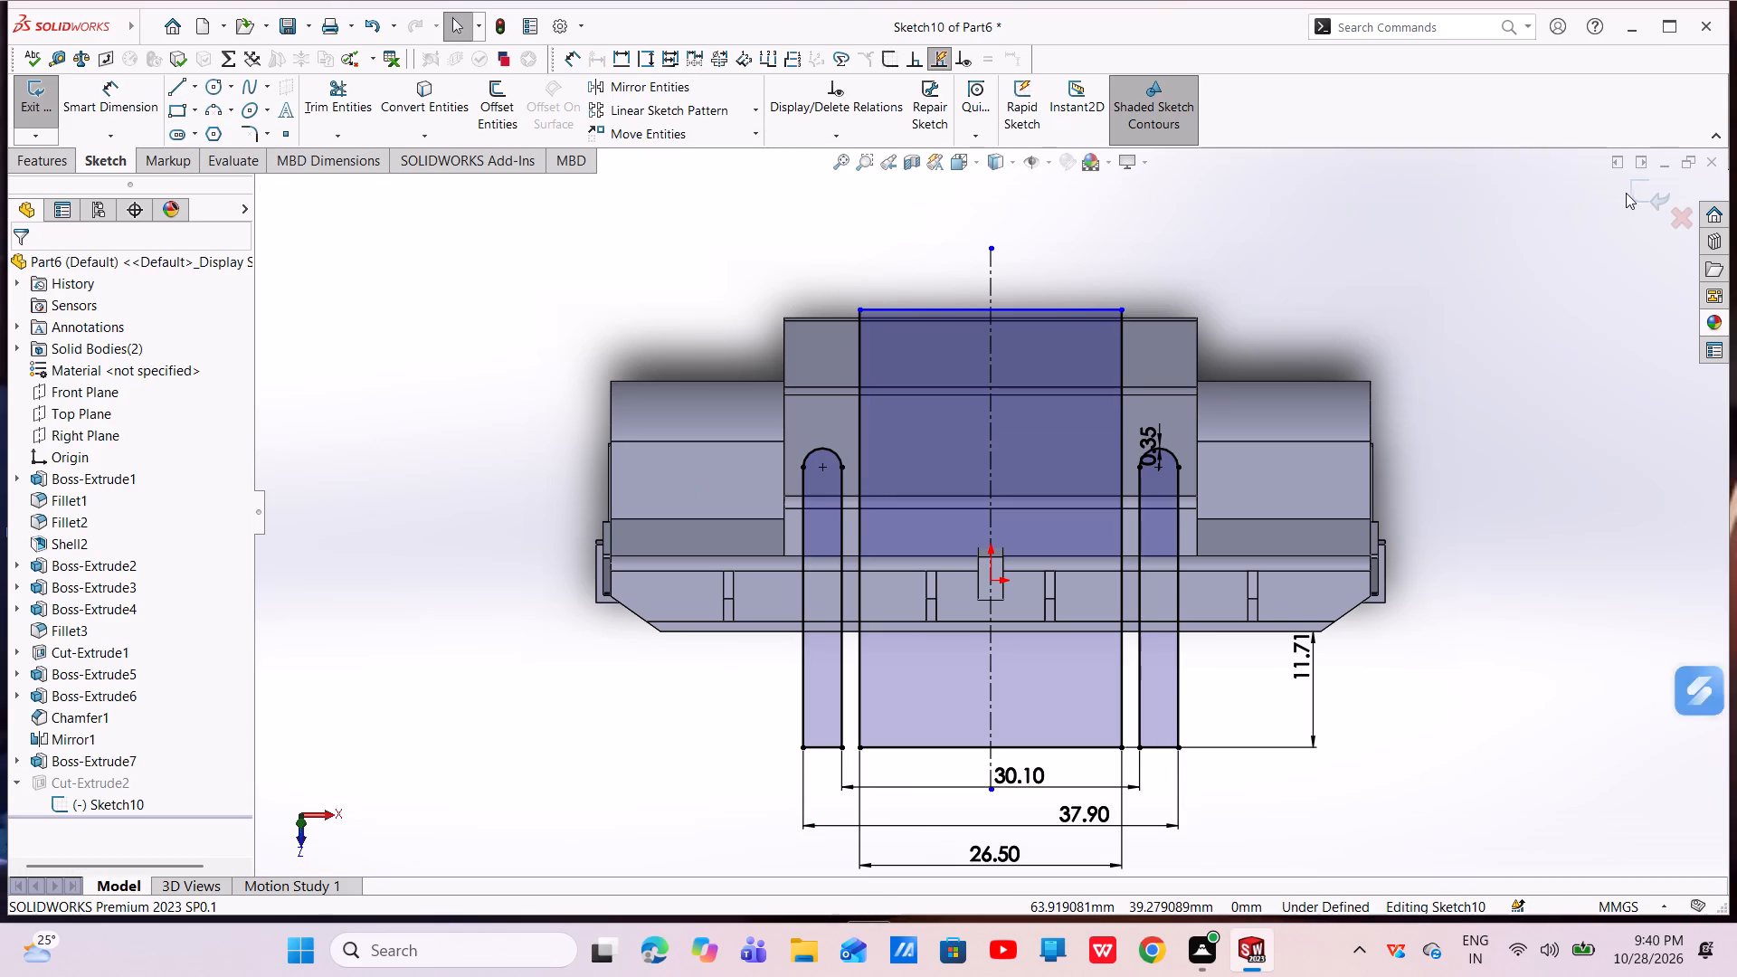
pyautogui.click(1639, 195)
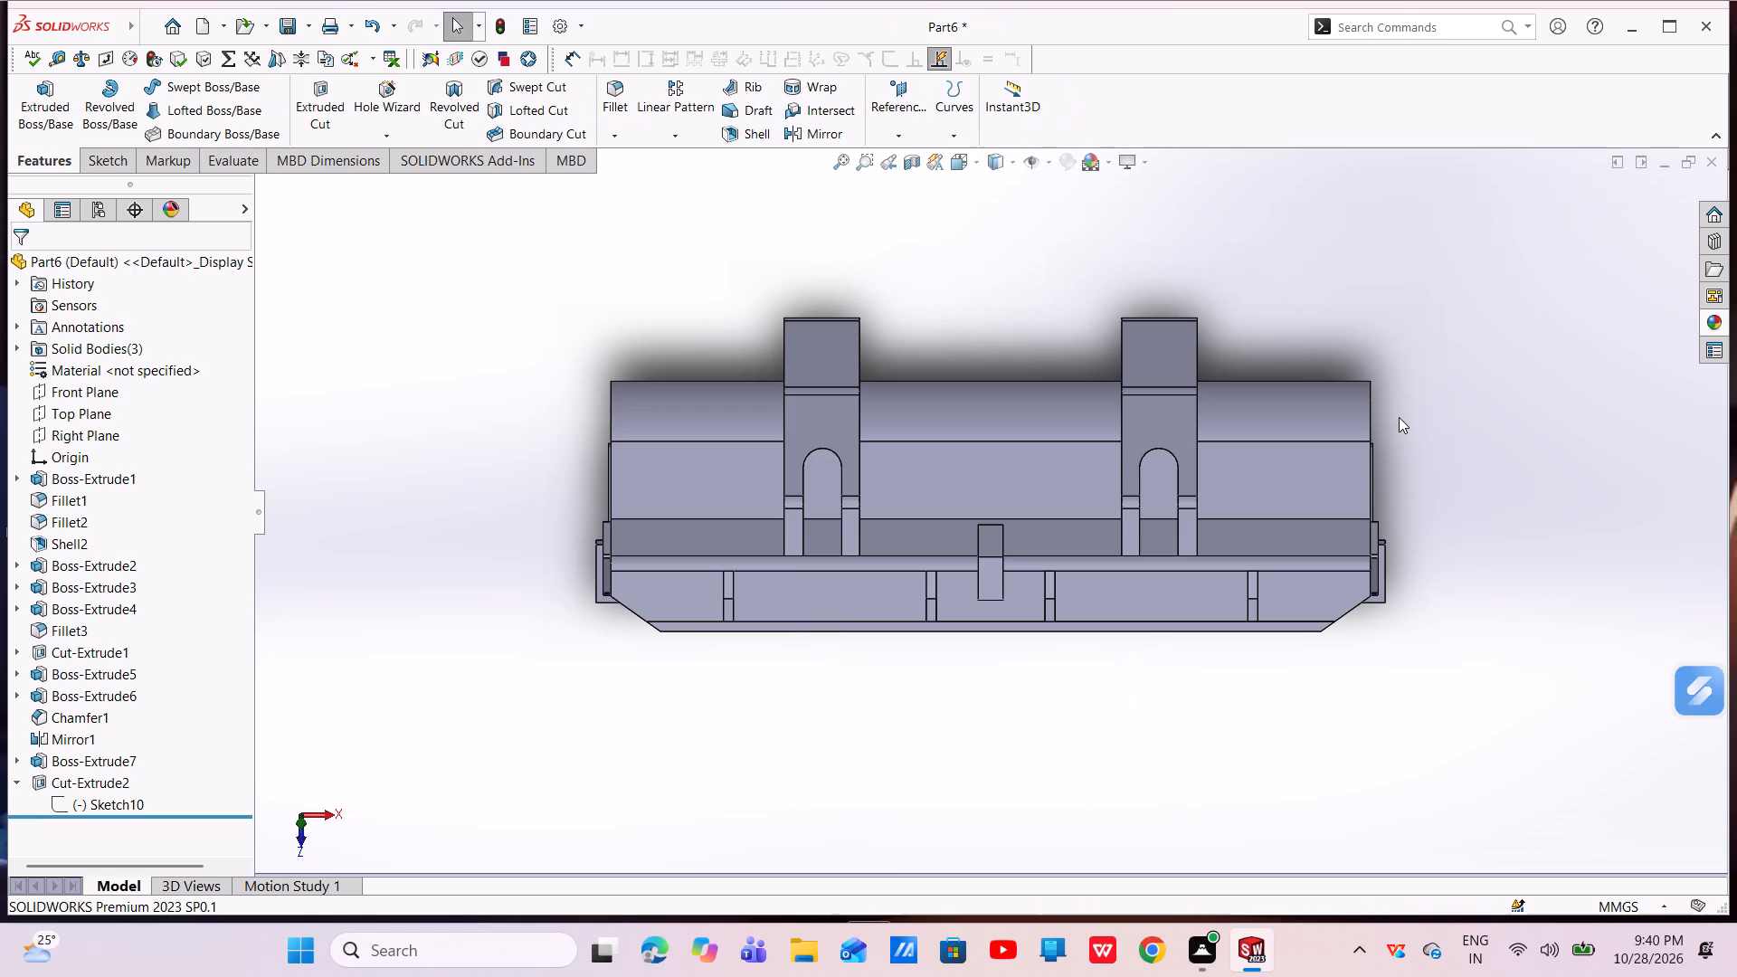
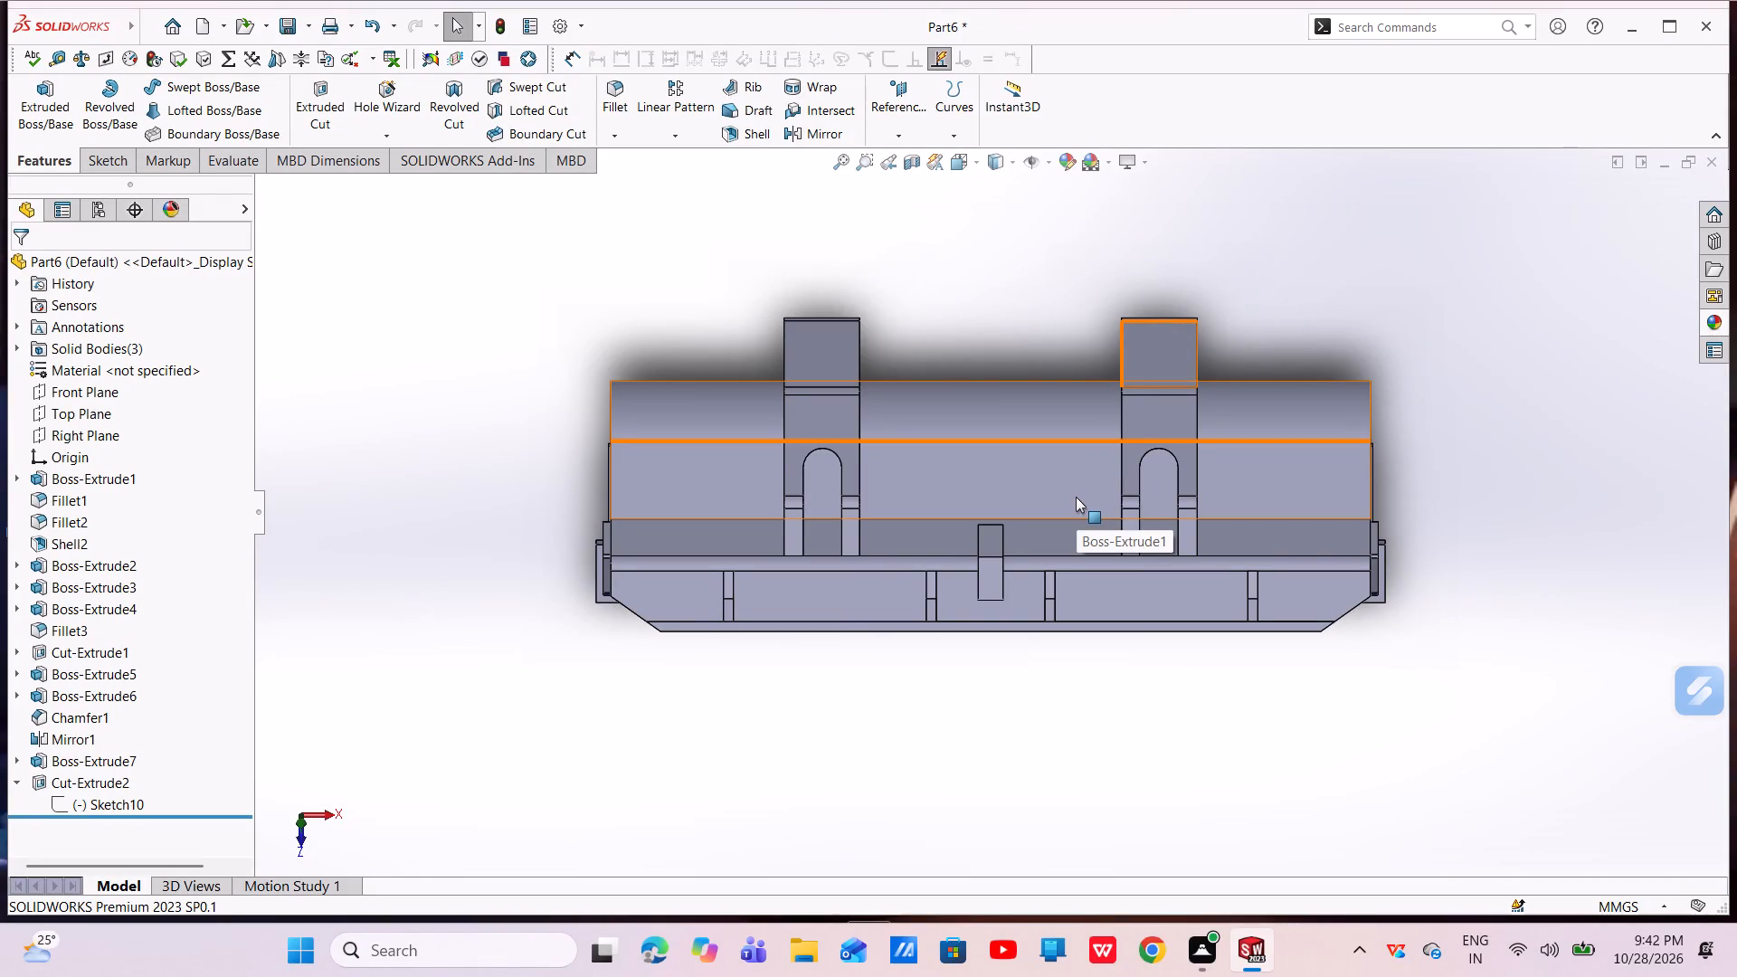
# Start a new sketch on the Right Plane.
pyautogui.click(124, 433)
pyautogui.click(119, 432)
pyautogui.click(126, 407)
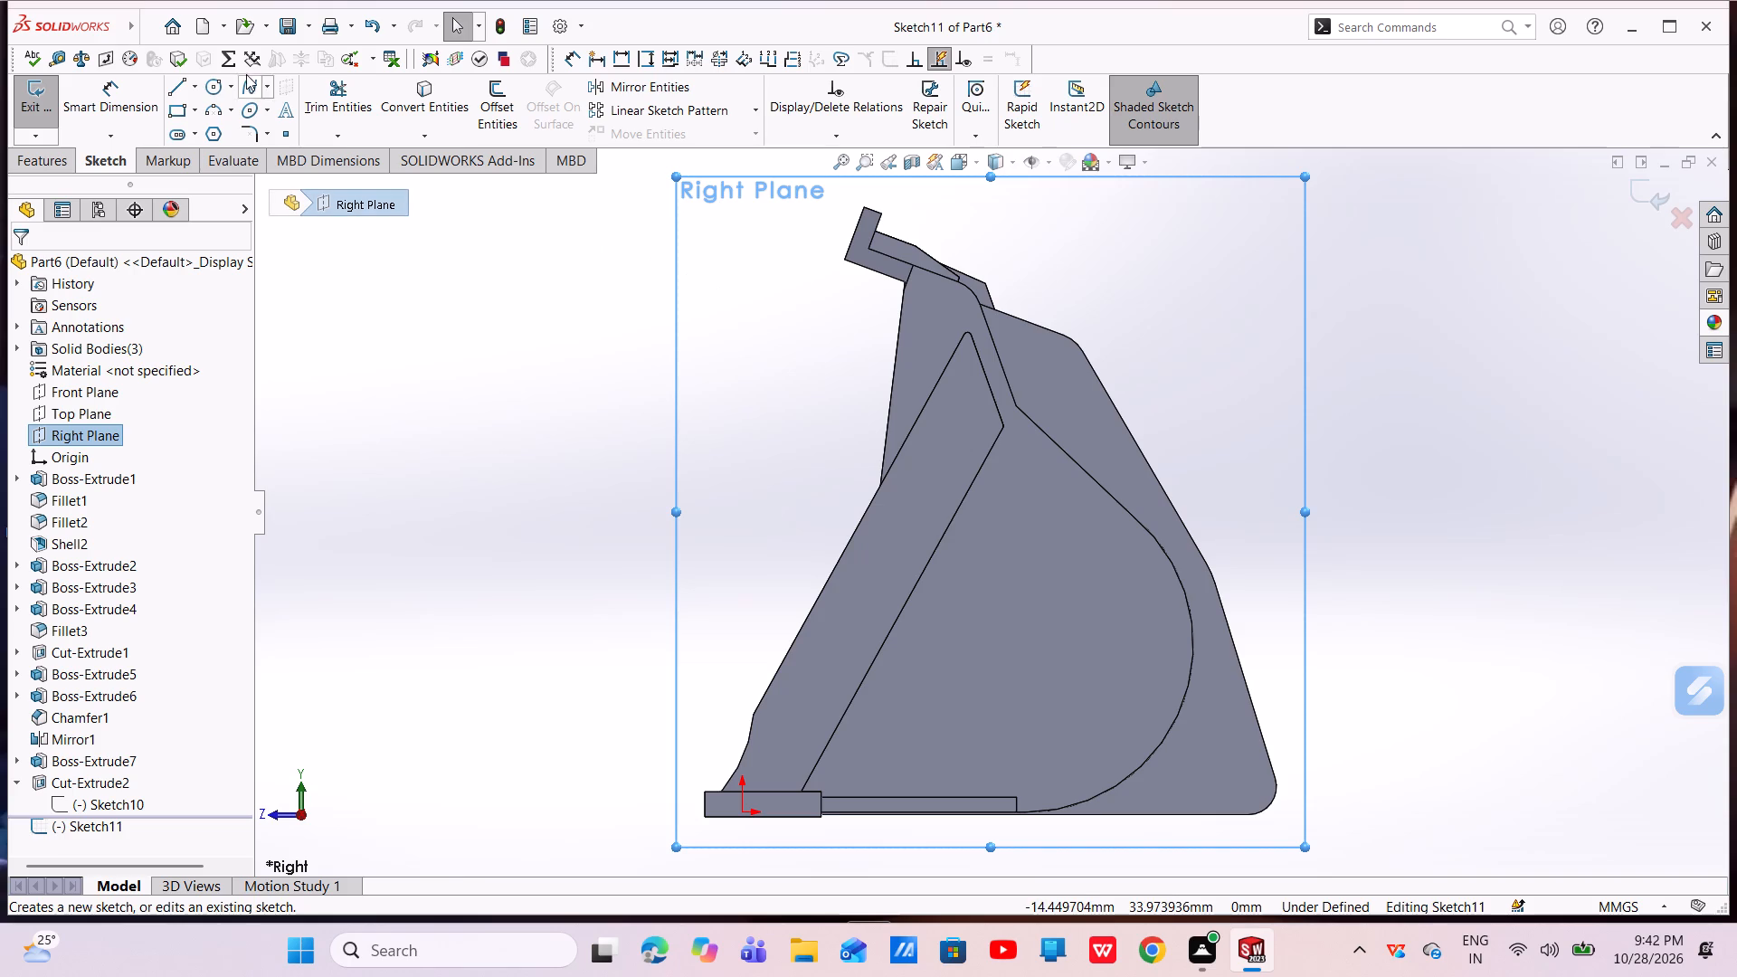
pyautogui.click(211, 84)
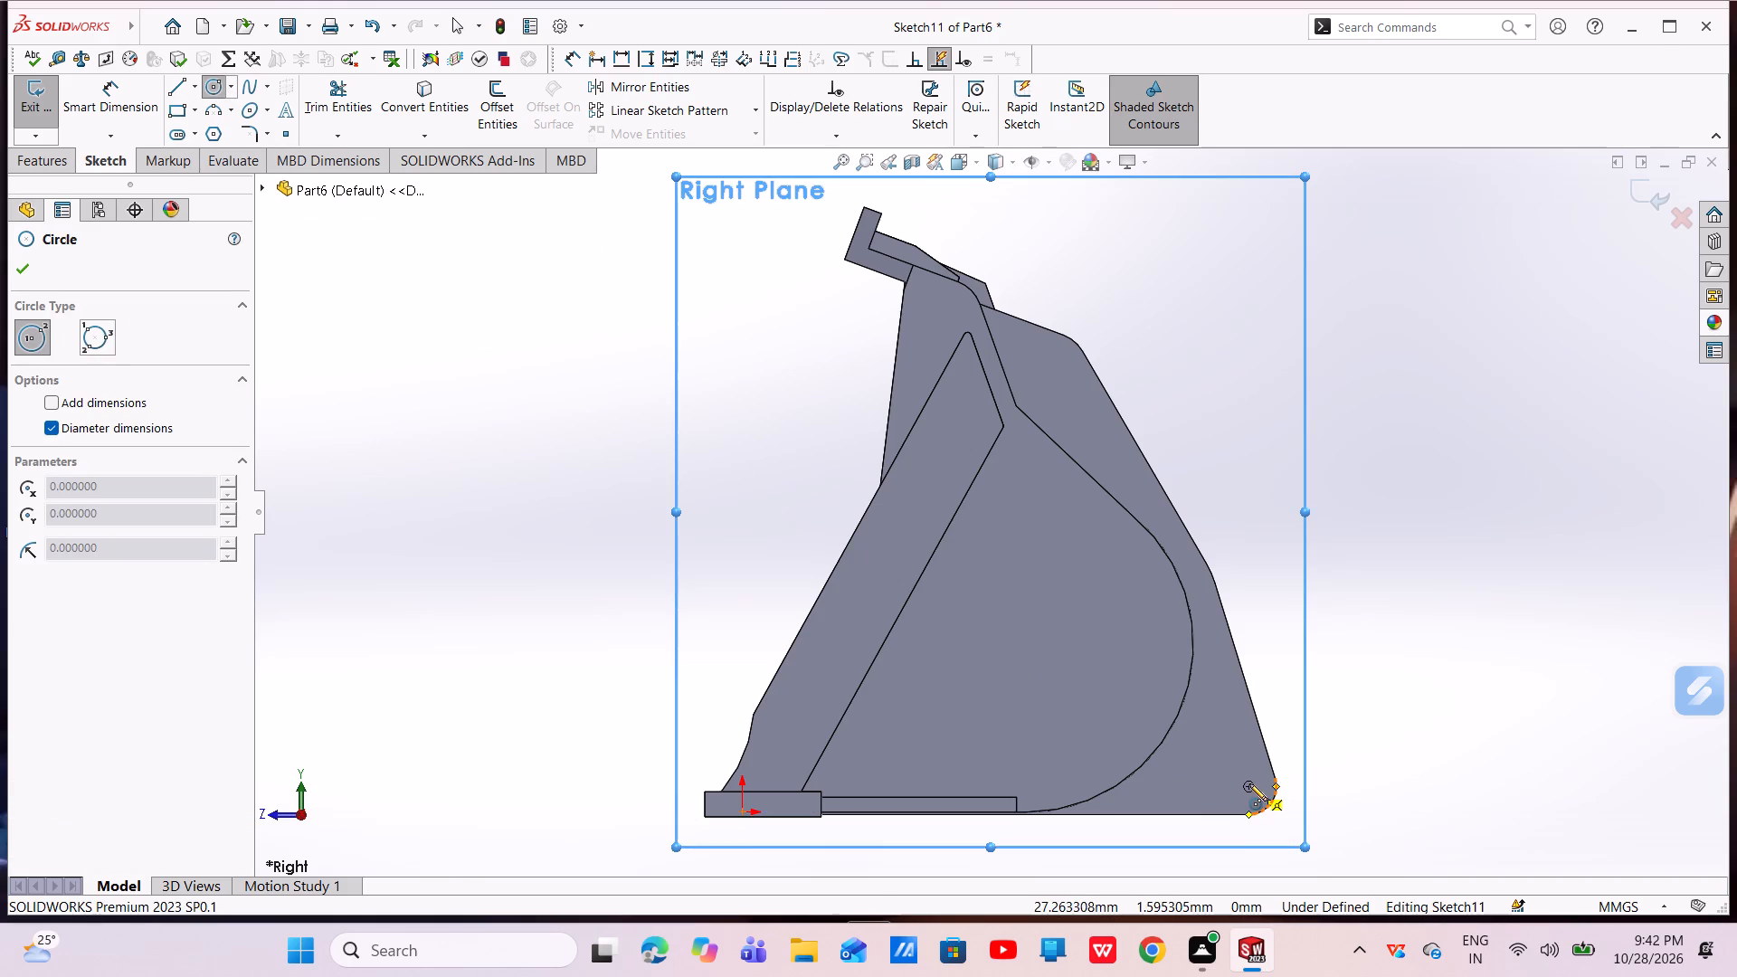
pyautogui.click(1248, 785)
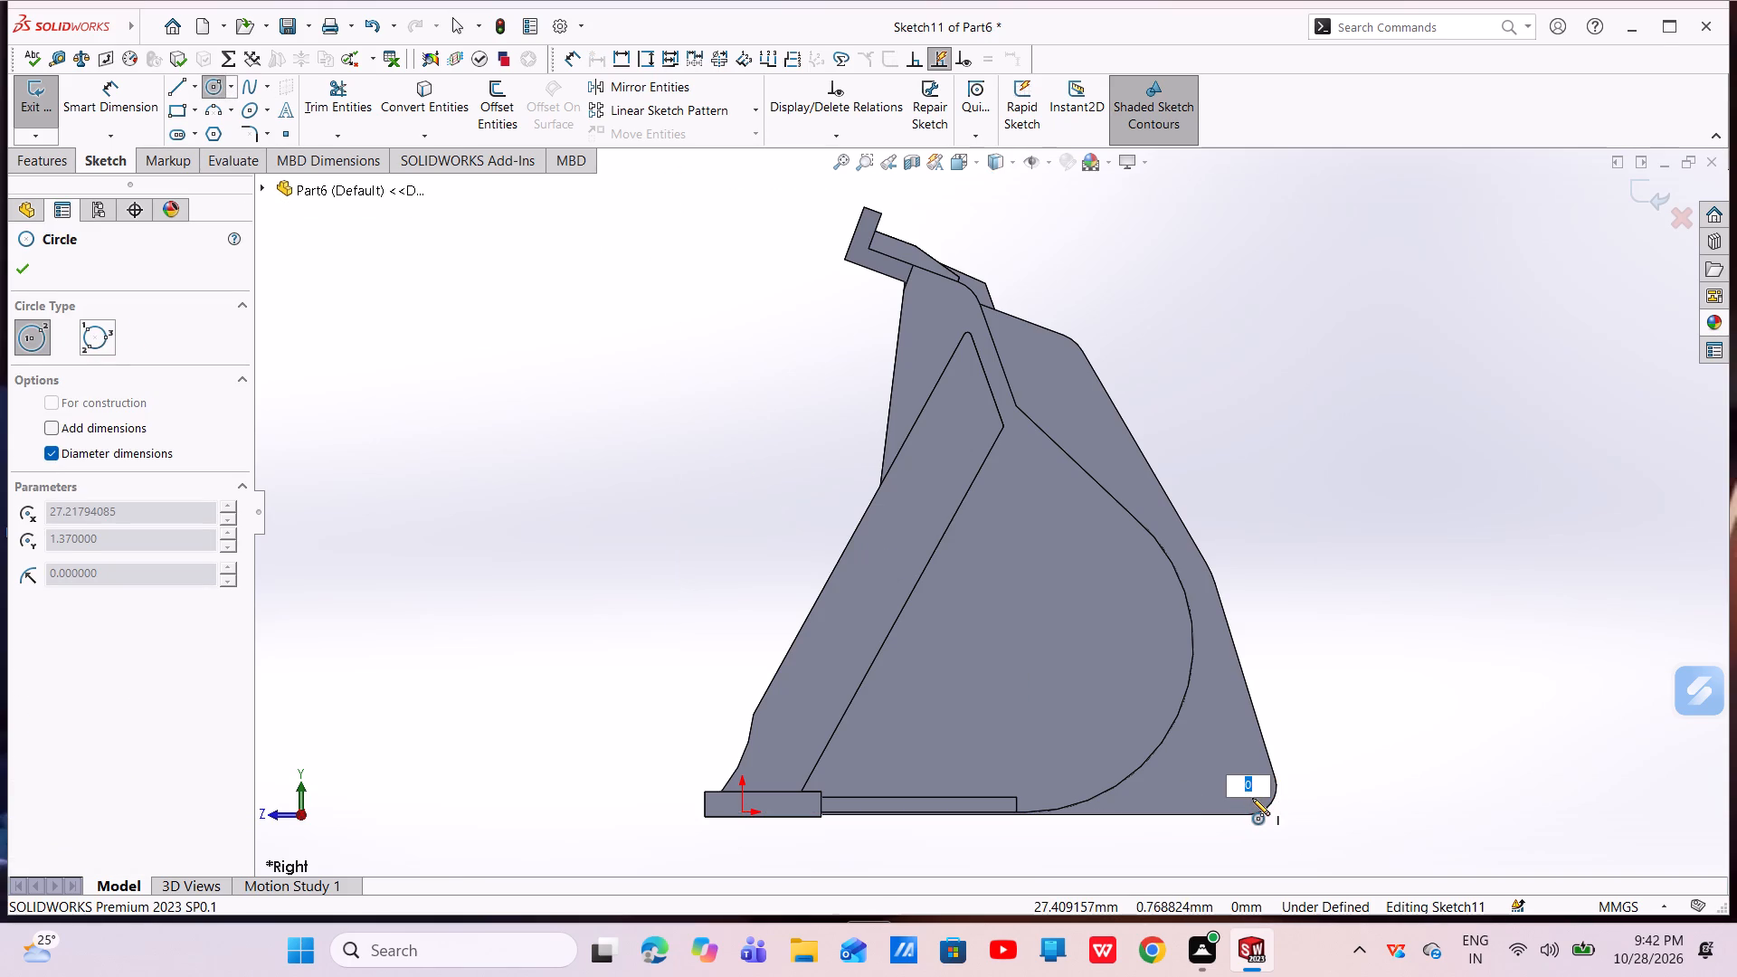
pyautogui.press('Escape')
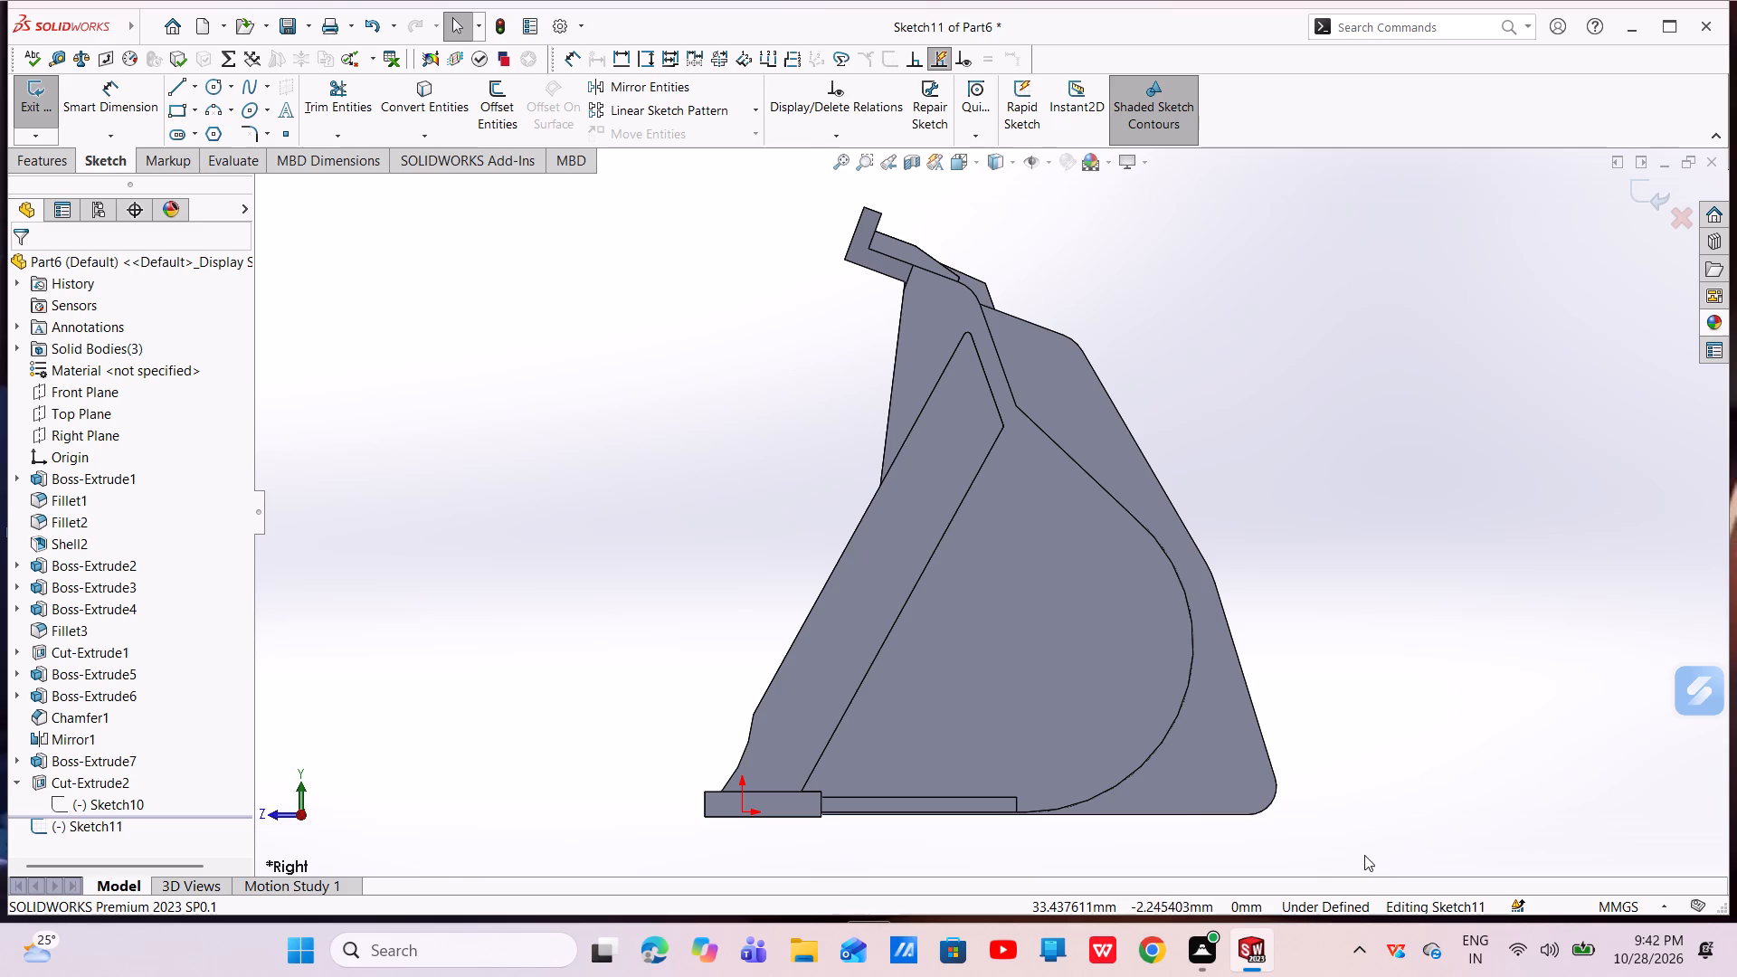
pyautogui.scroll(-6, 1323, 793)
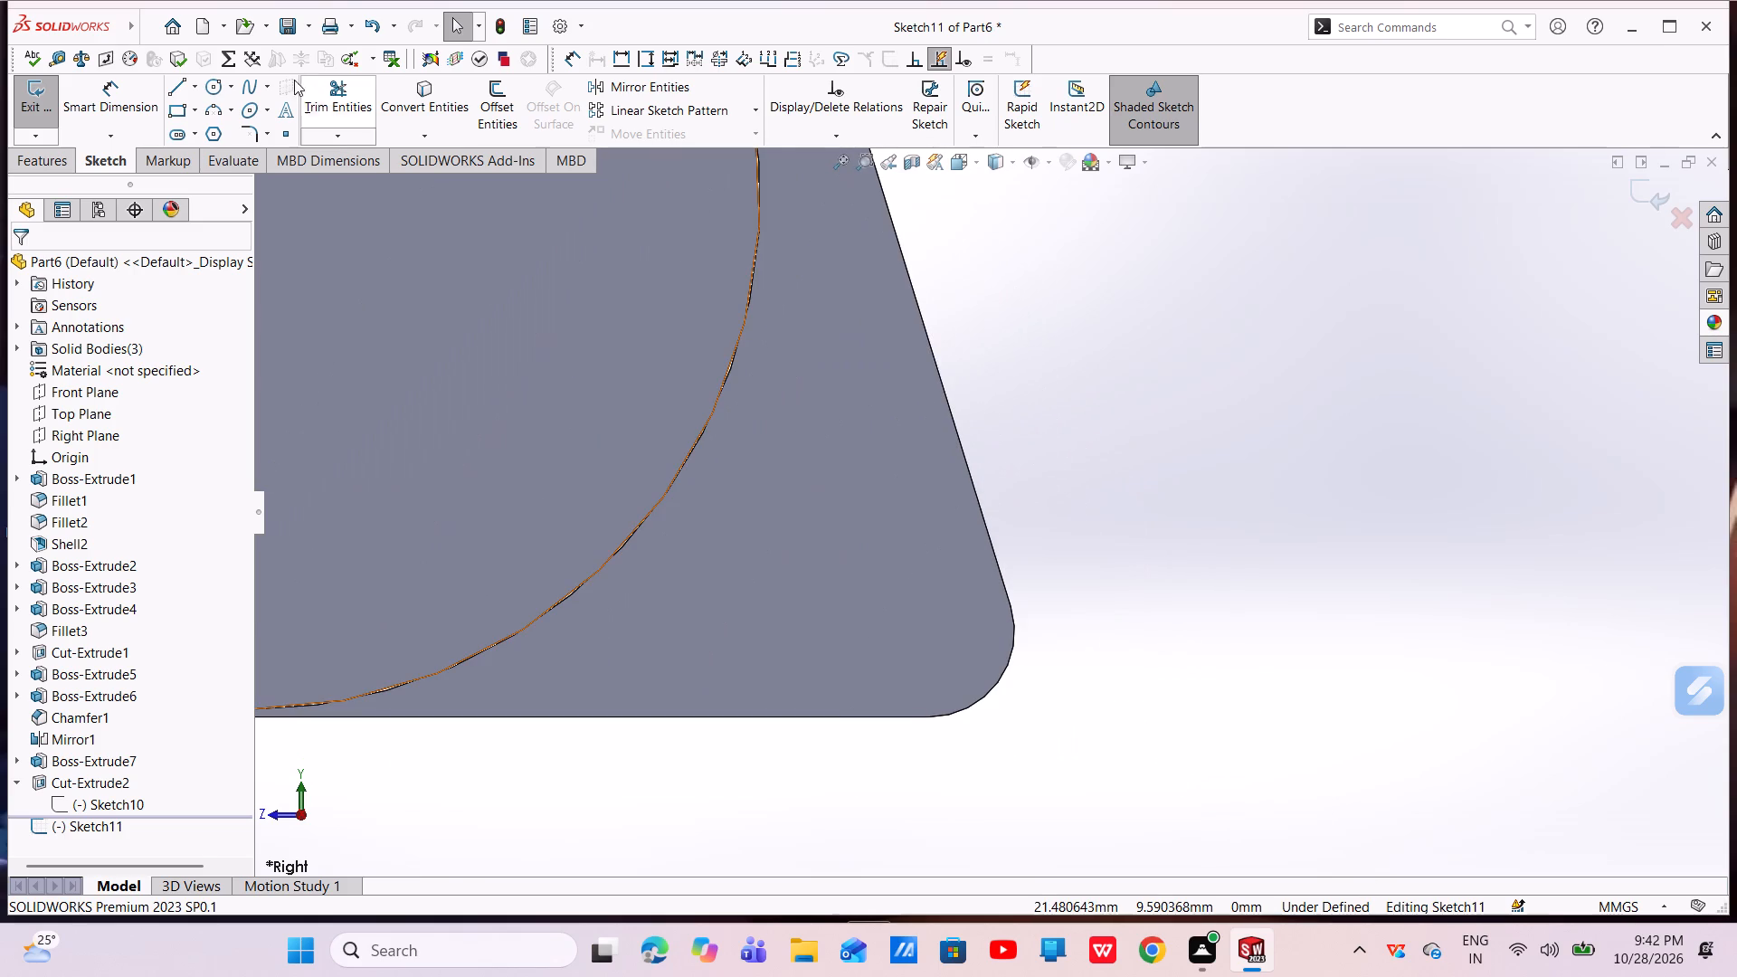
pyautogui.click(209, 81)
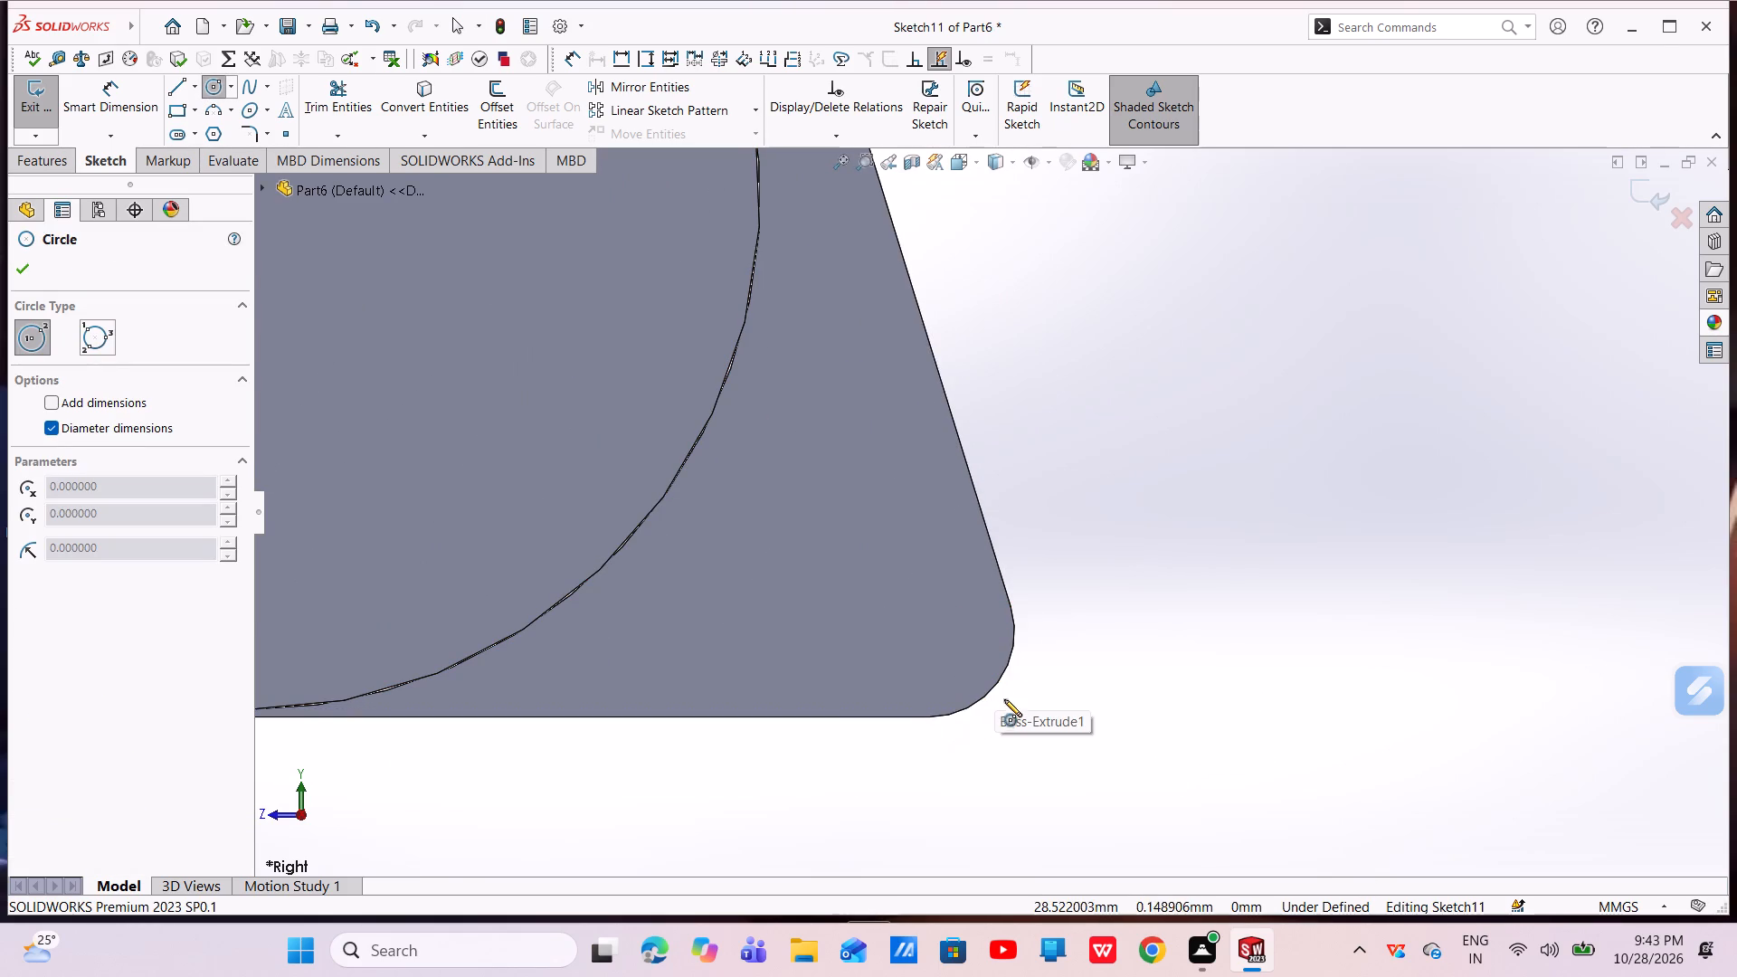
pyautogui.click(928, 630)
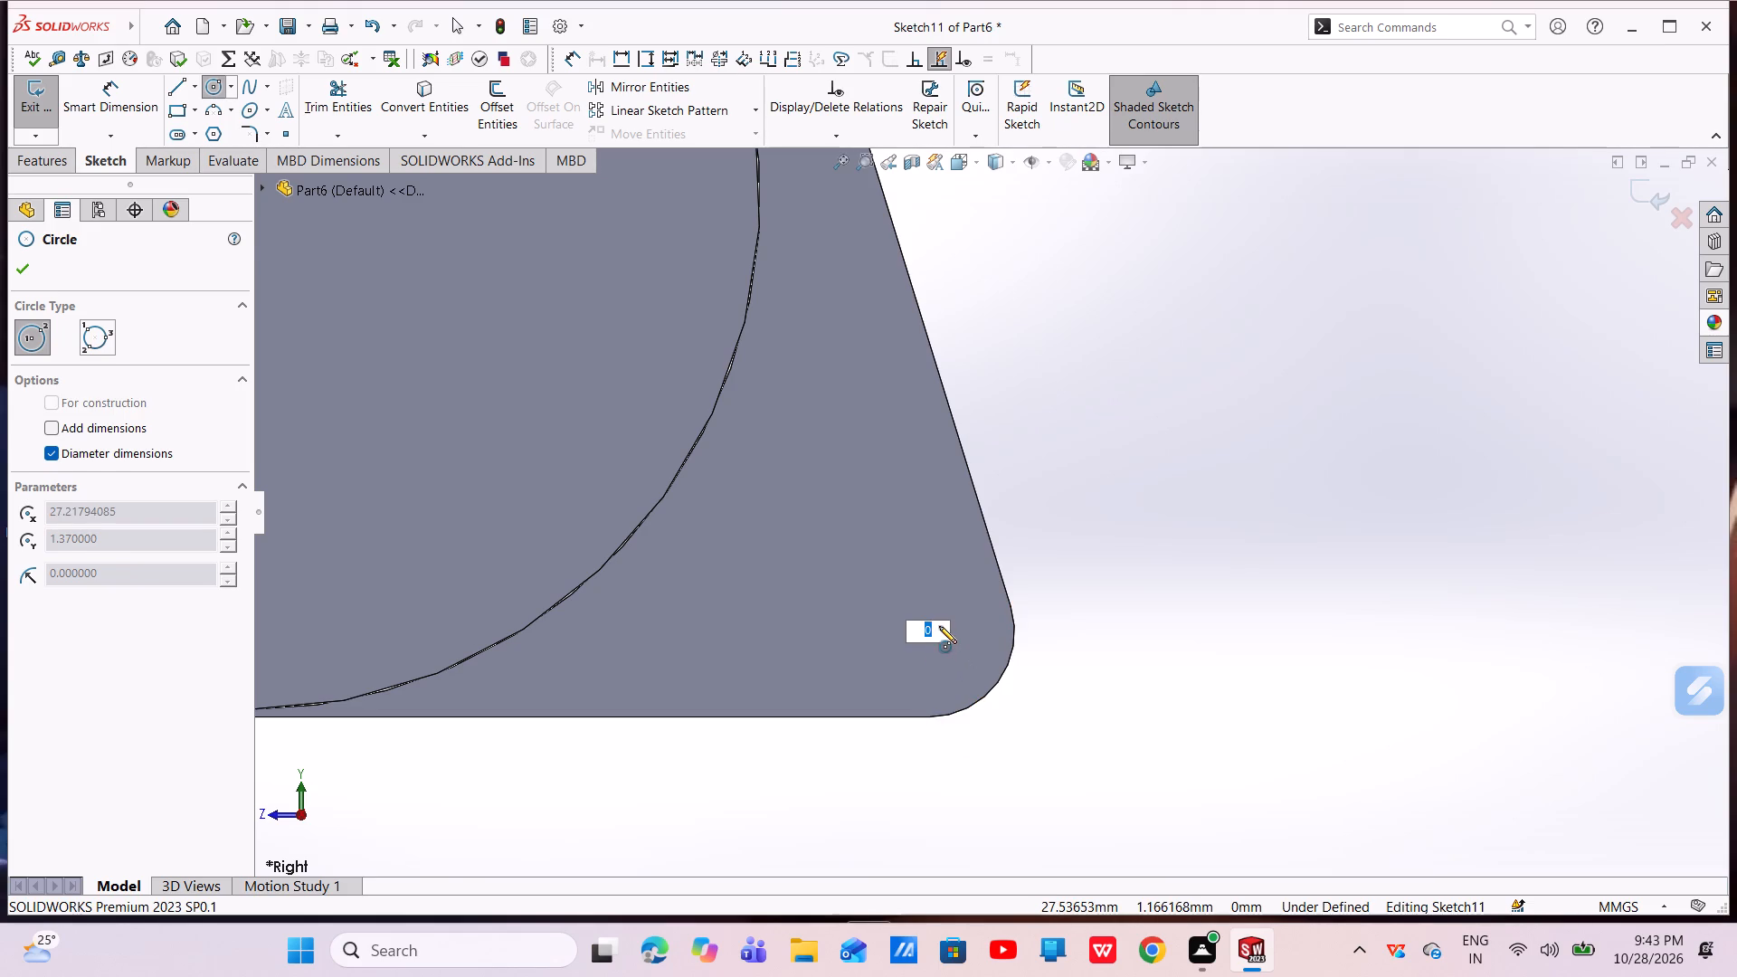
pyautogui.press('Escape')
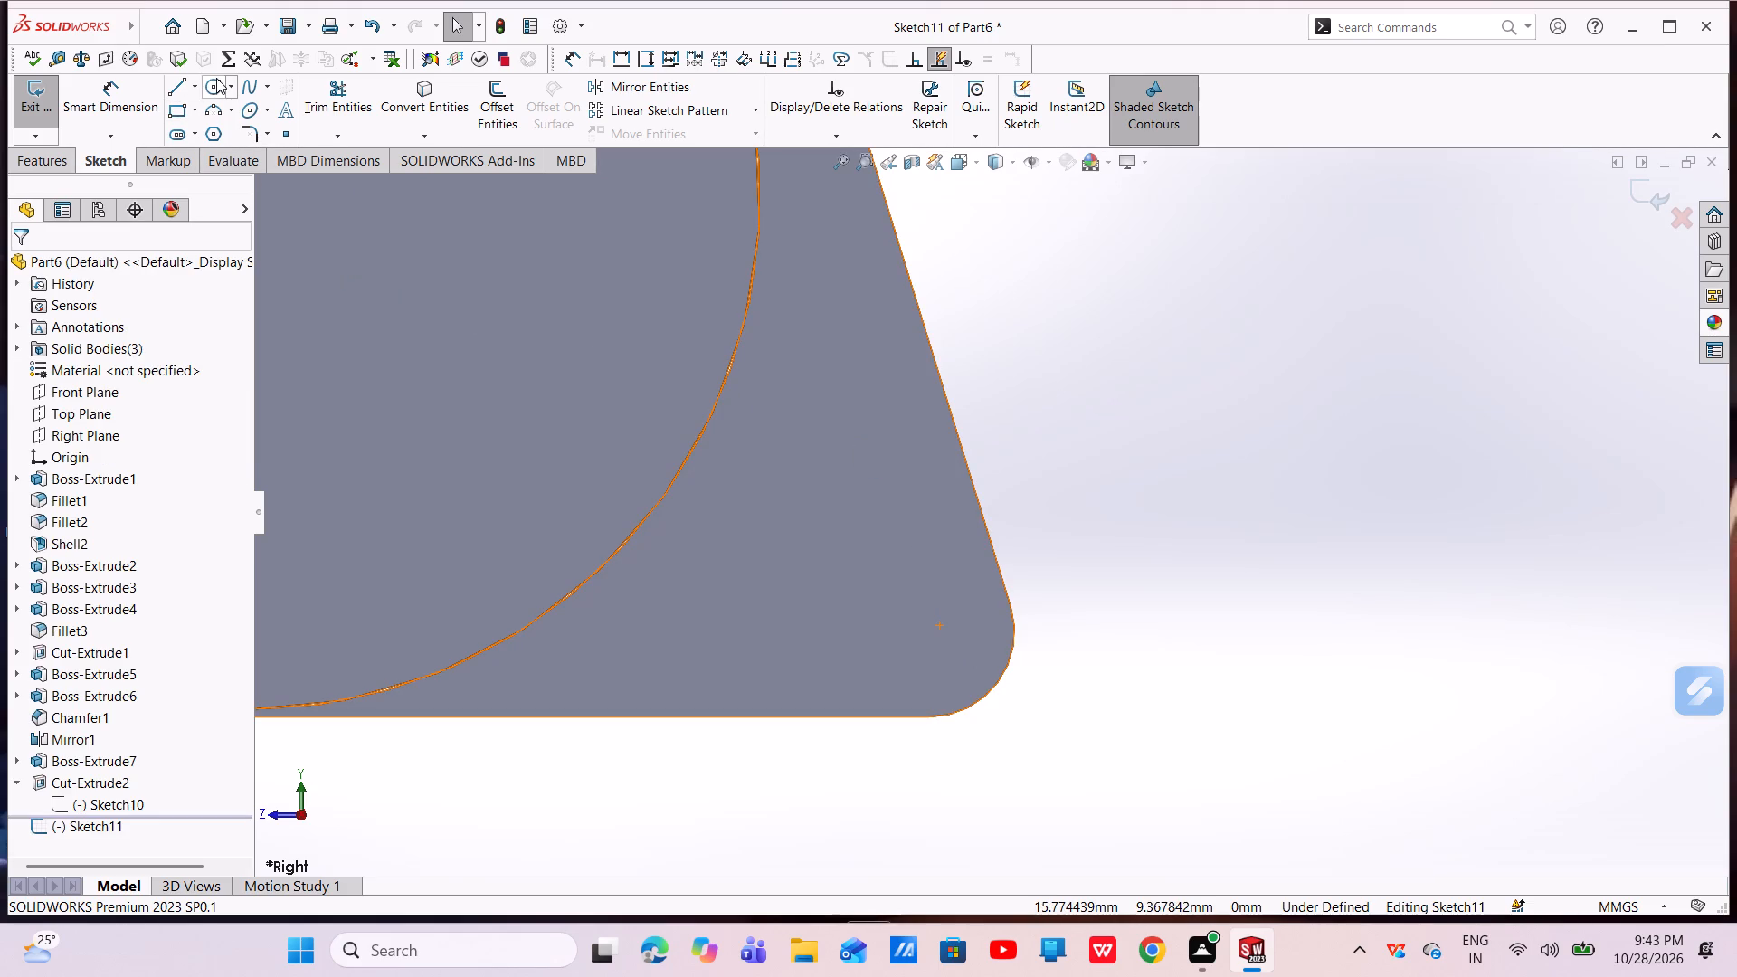
# Sketch a circle about 1.87 mm in diameter centred on the arc centre of the brackets' rounded lower rear corner.
pyautogui.click(216, 81)
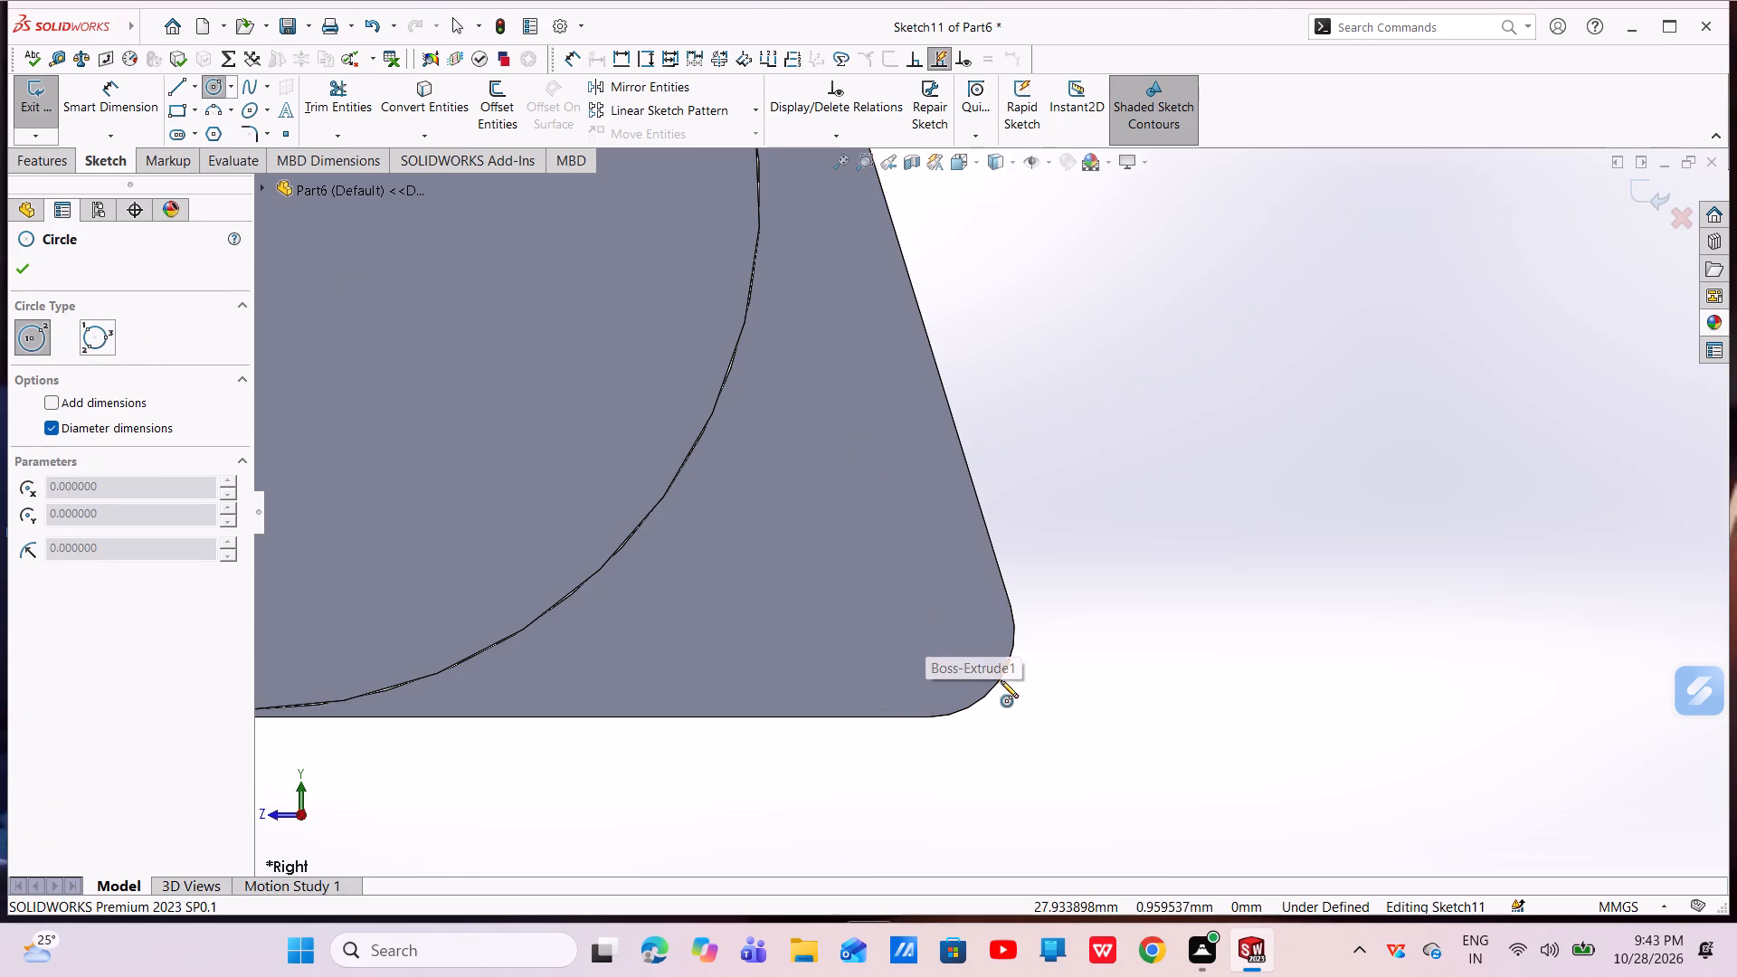
pyautogui.moveTo(927, 631); pyautogui.dragTo(940, 652)
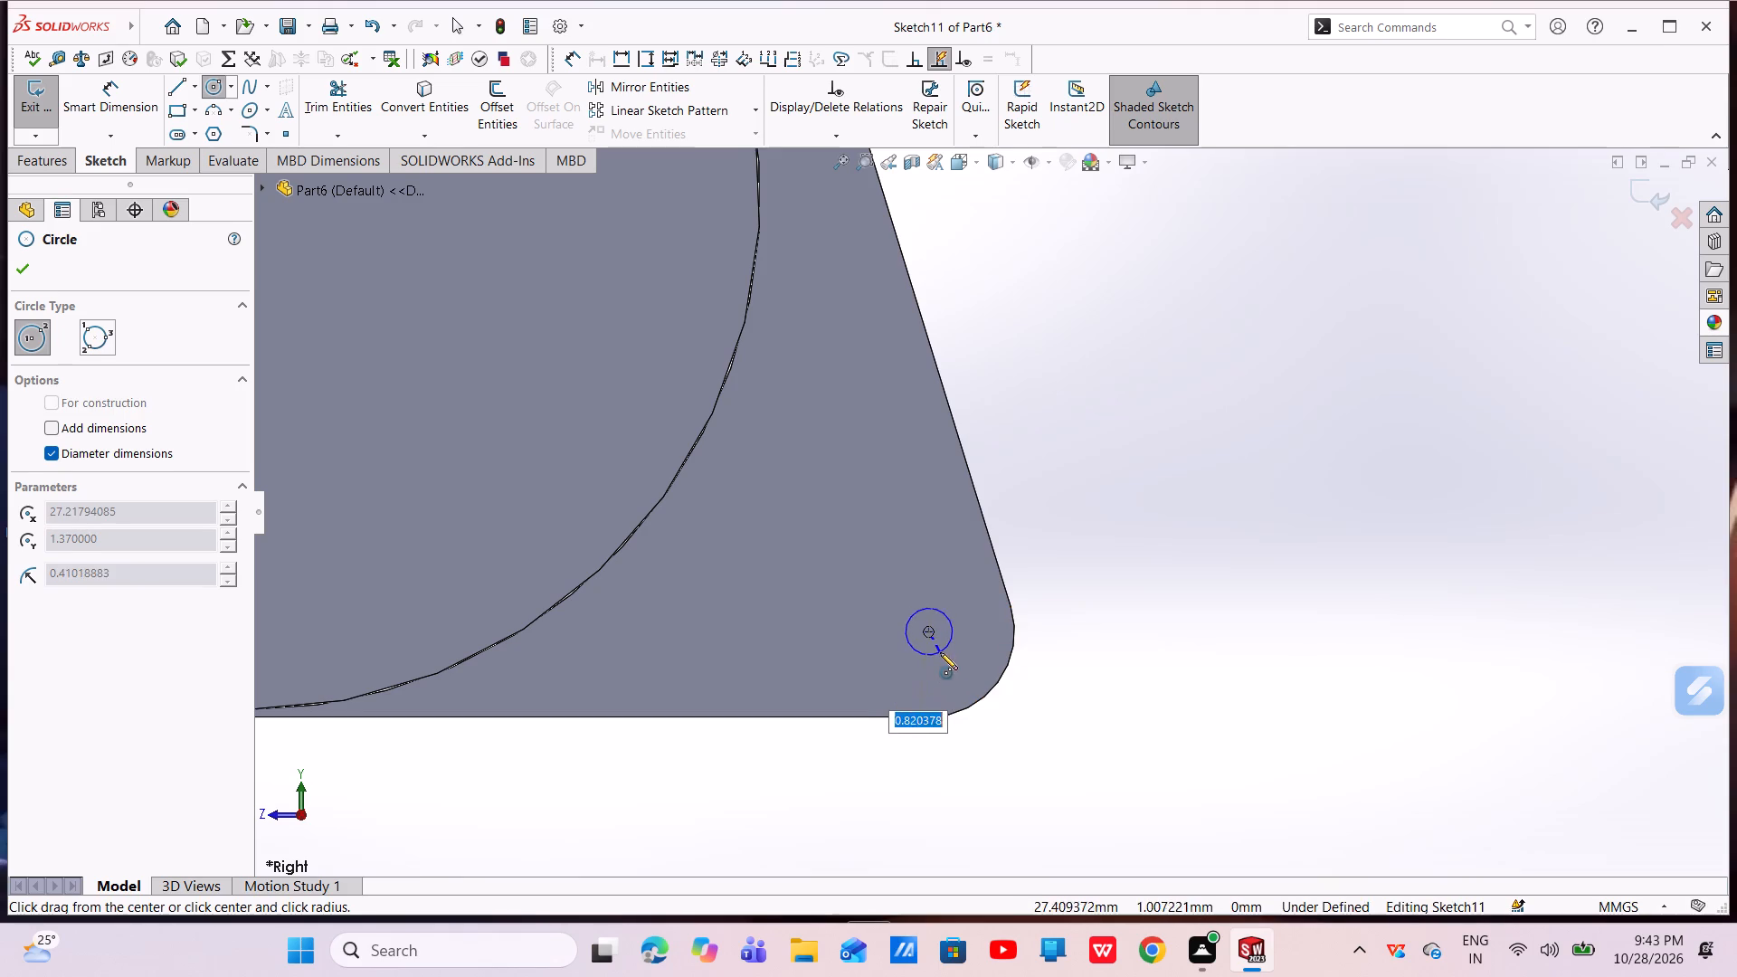
pyautogui.moveTo(940, 652); pyautogui.dragTo(957, 677)
pyautogui.rightClick(957, 677)
pyautogui.click(977, 690)
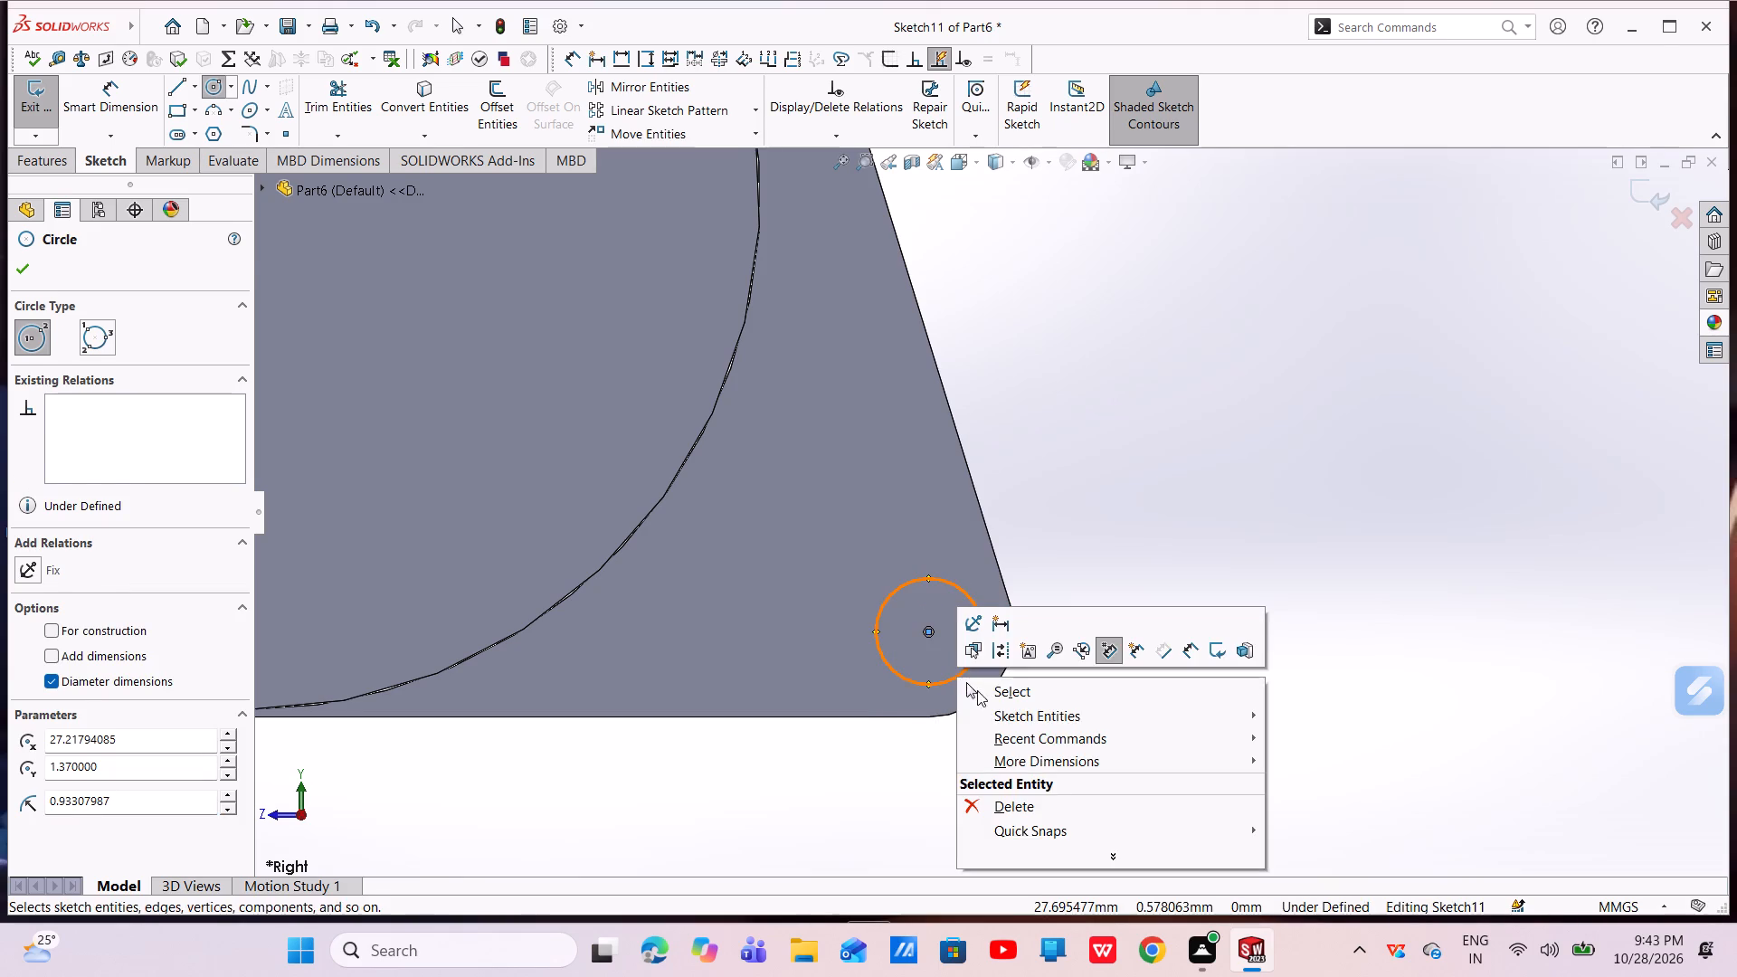
# Sketch a second circle about 2.47 mm in diameter centred on the arc centre of the brackets' rounded upper corner.
pyautogui.scroll(9, 940, 602)
pyautogui.scroll(-6, 944, 327)
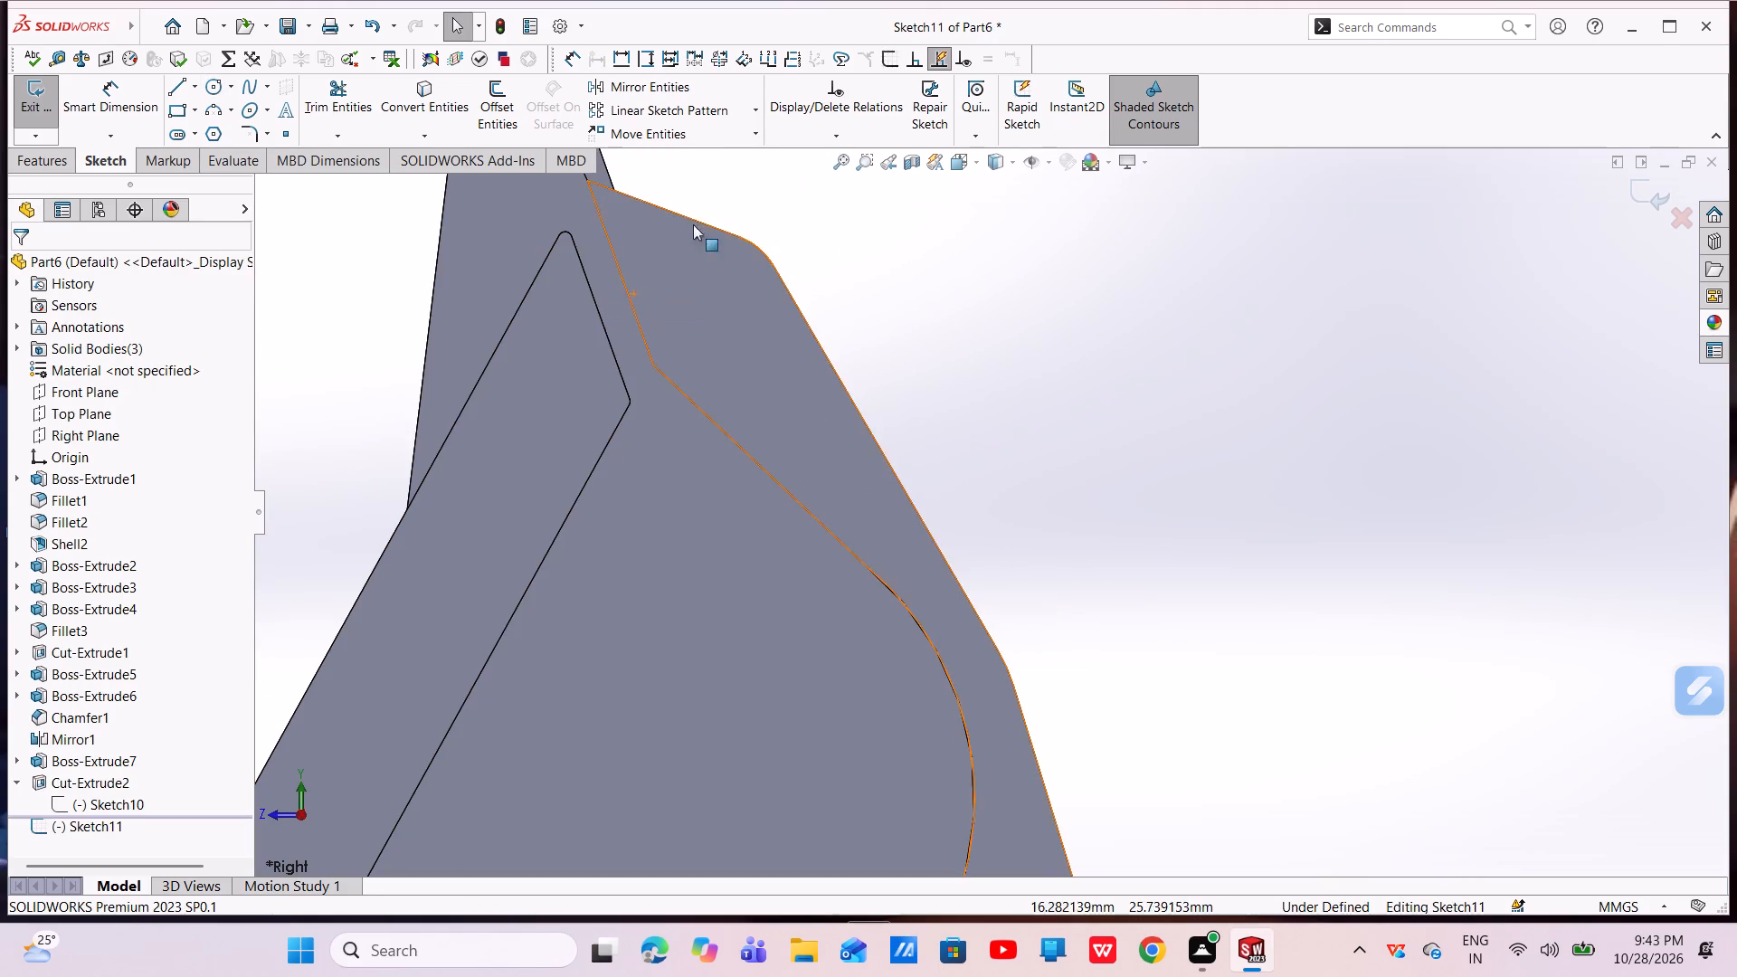
pyautogui.click(215, 91)
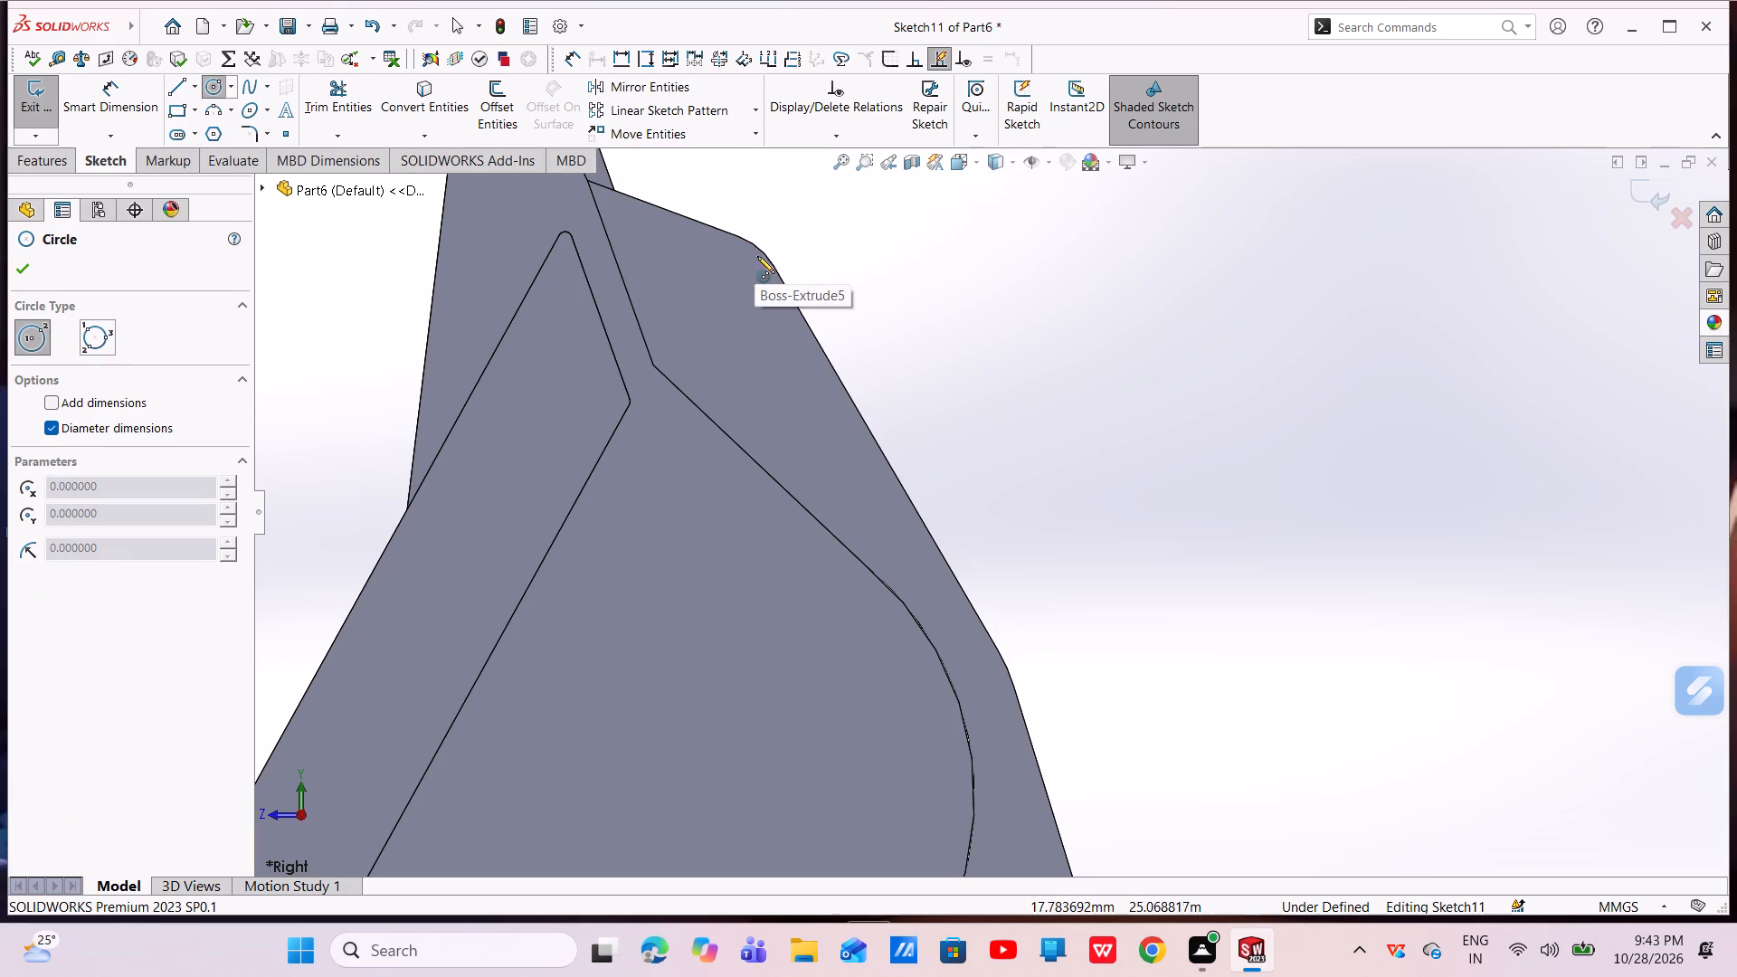
pyautogui.moveTo(714, 299); pyautogui.dragTo(732, 319)
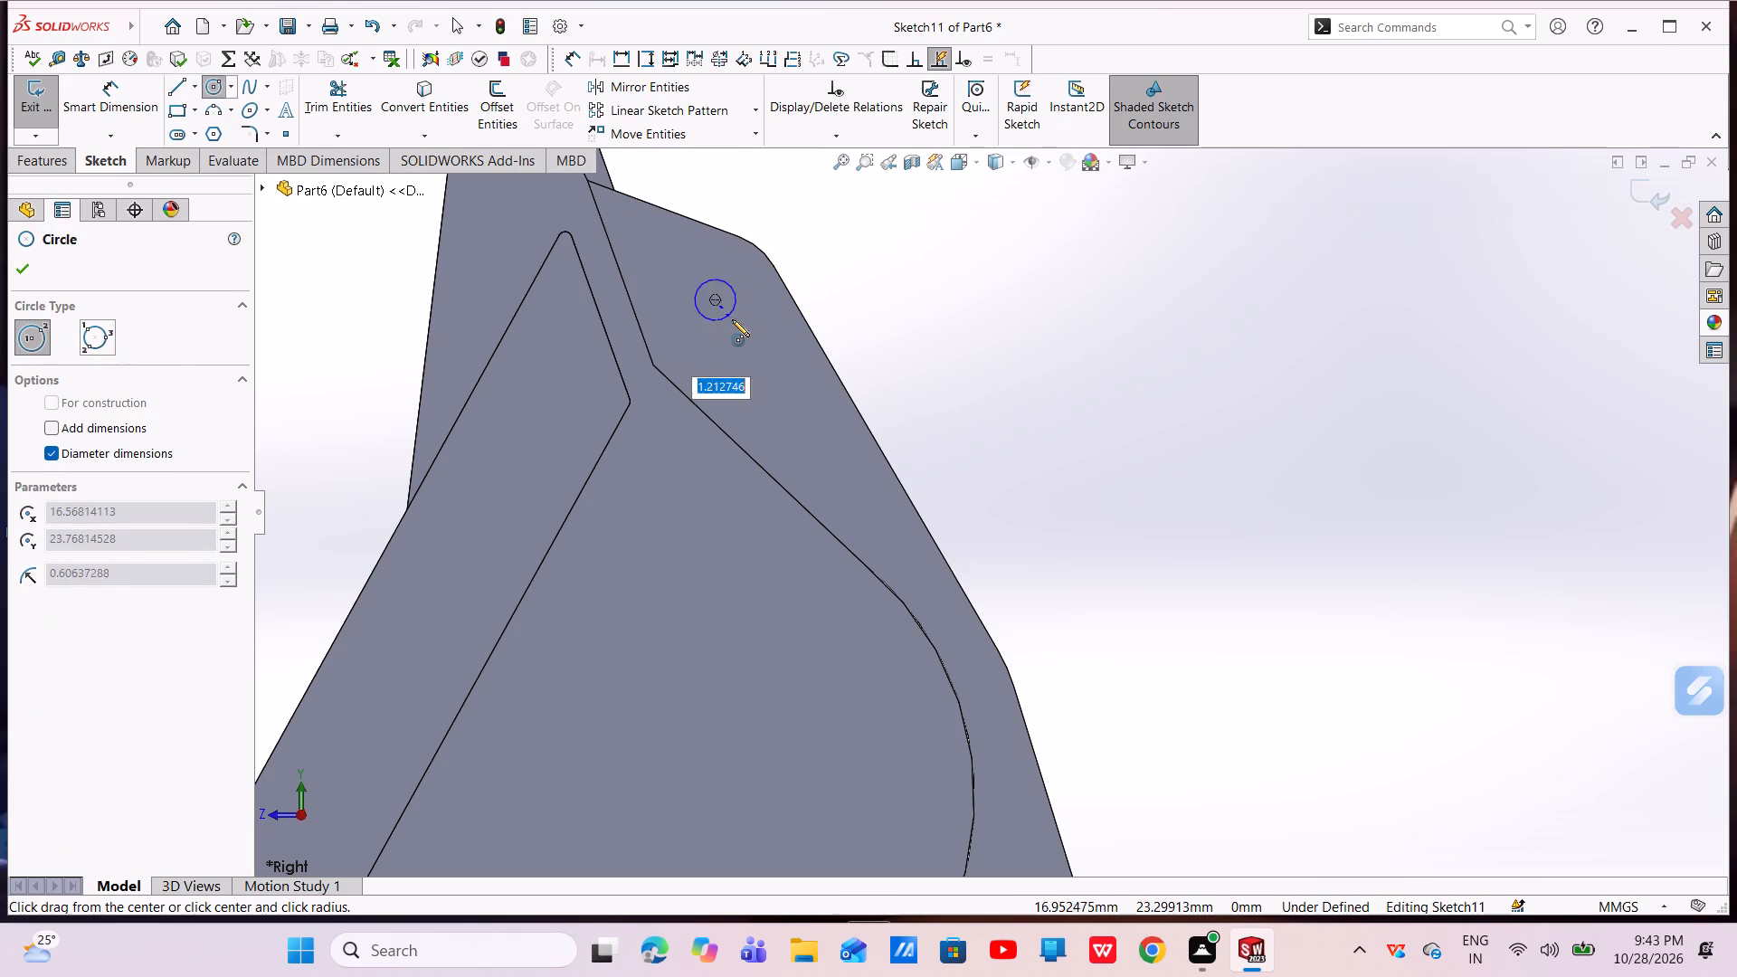
pyautogui.moveTo(732, 319); pyautogui.dragTo(742, 332)
pyautogui.rightClick(742, 332)
pyautogui.click(764, 344)
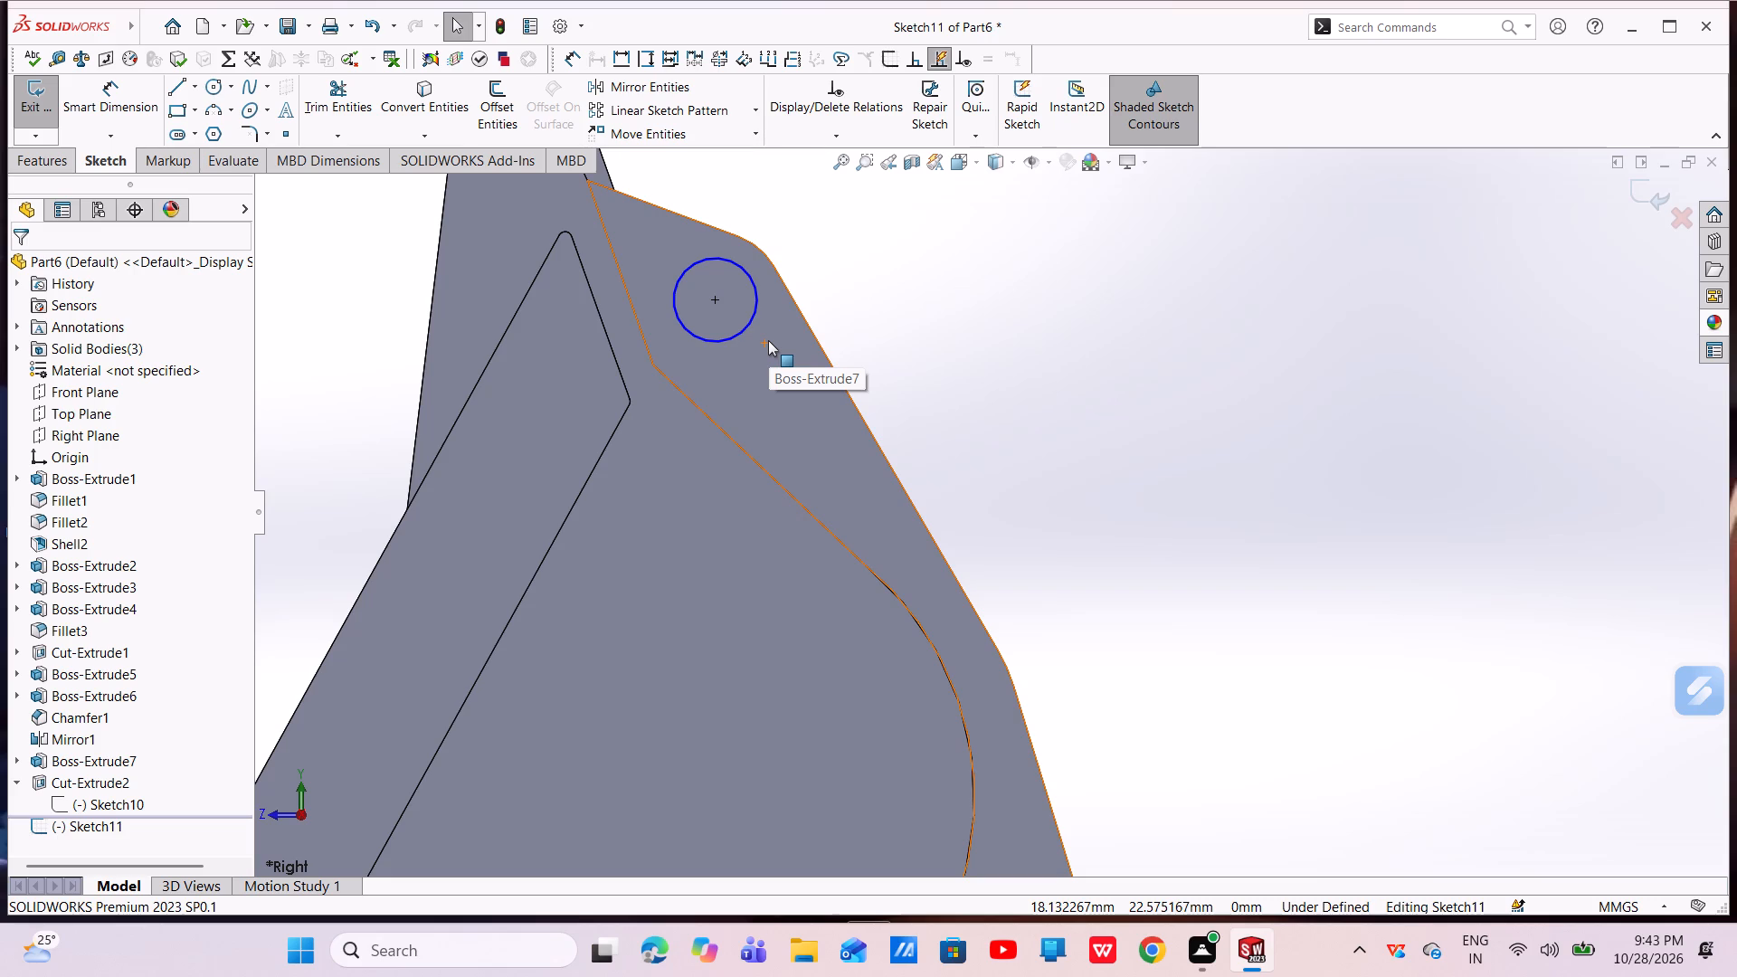
# Dimension the upper circle's diameter at 2.1 mm.
pyautogui.click(120, 102)
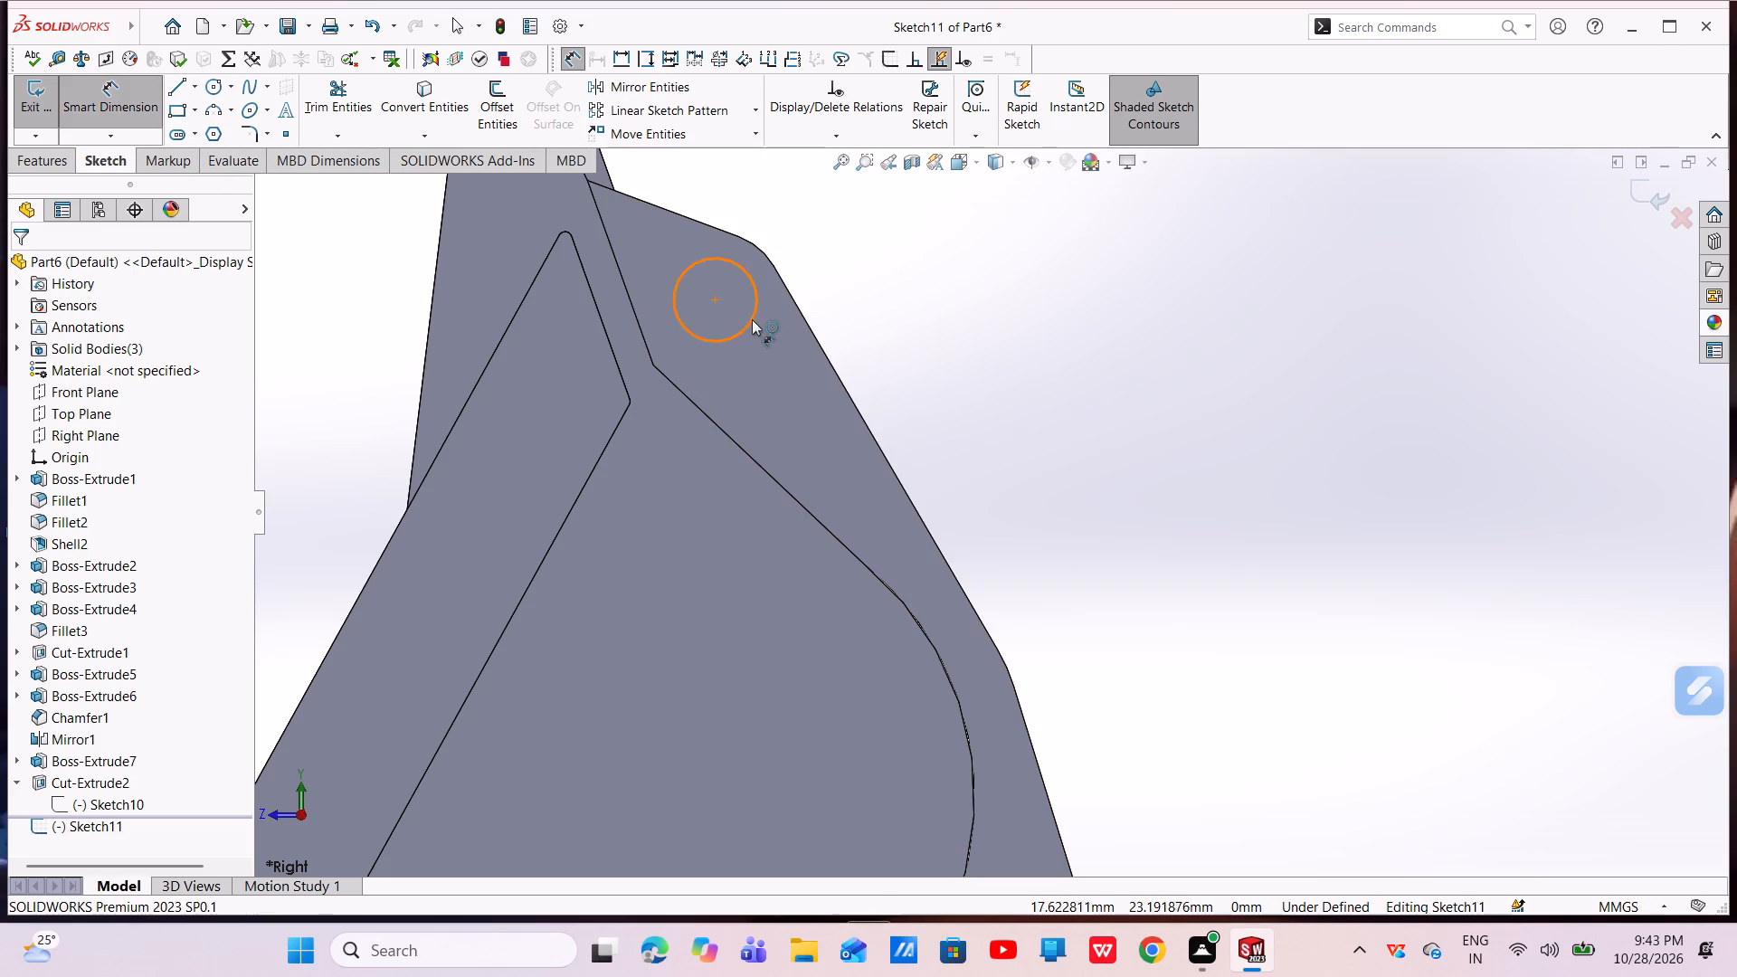
pyautogui.click(752, 318)
pyautogui.click(1068, 317)
pyautogui.press('BackSpace')
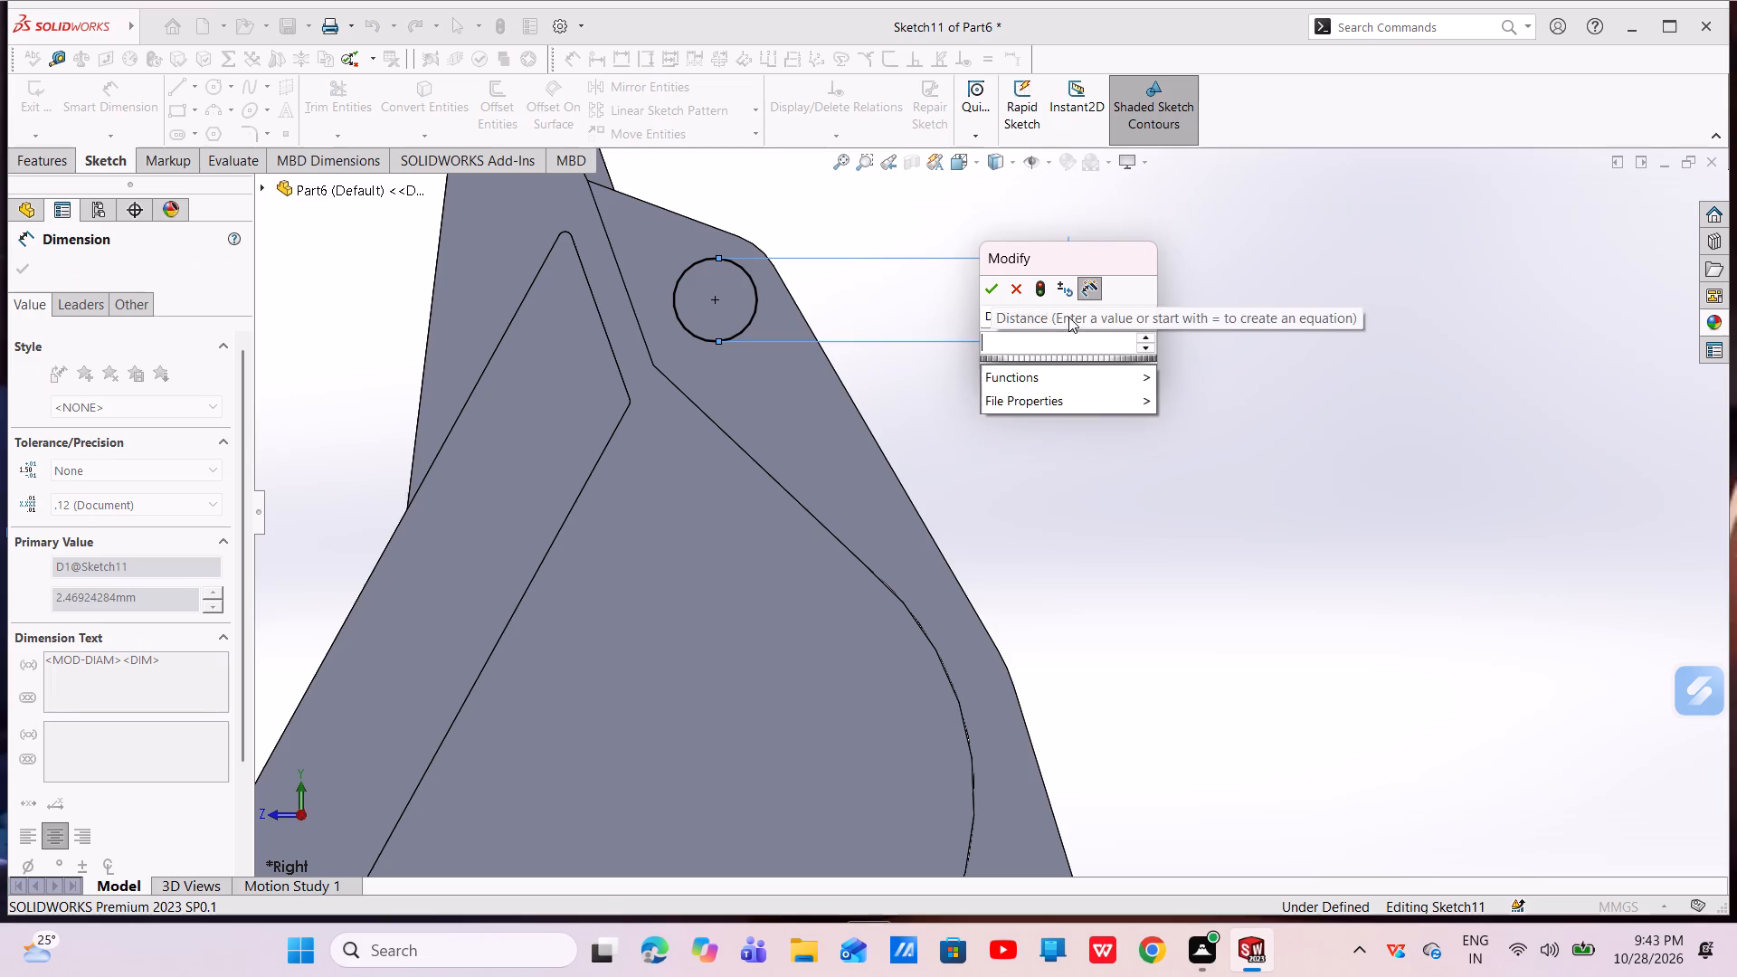
pyautogui.write('2.1')
pyautogui.press('Return')
# Dimension the lower rear circle's diameter at 2.1 mm and finish dimensioning.
pyautogui.scroll(6, 1217, 386)
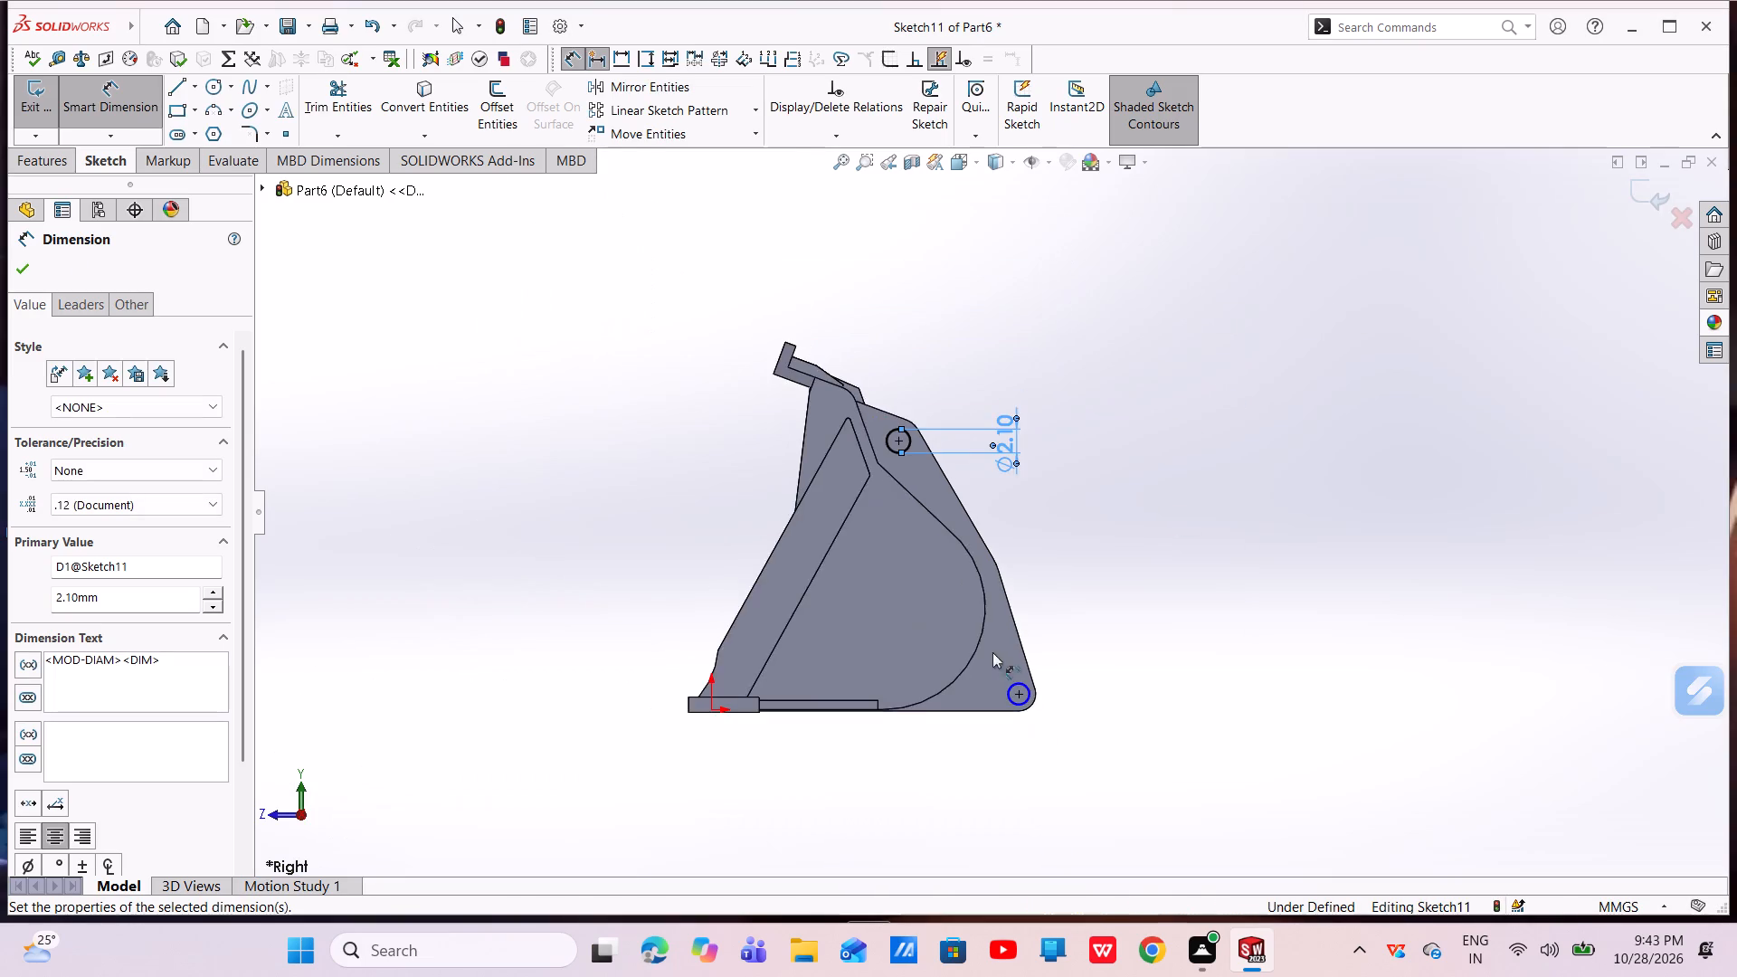
pyautogui.scroll(-6, 935, 709)
pyautogui.click(1250, 569)
pyautogui.click(1391, 526)
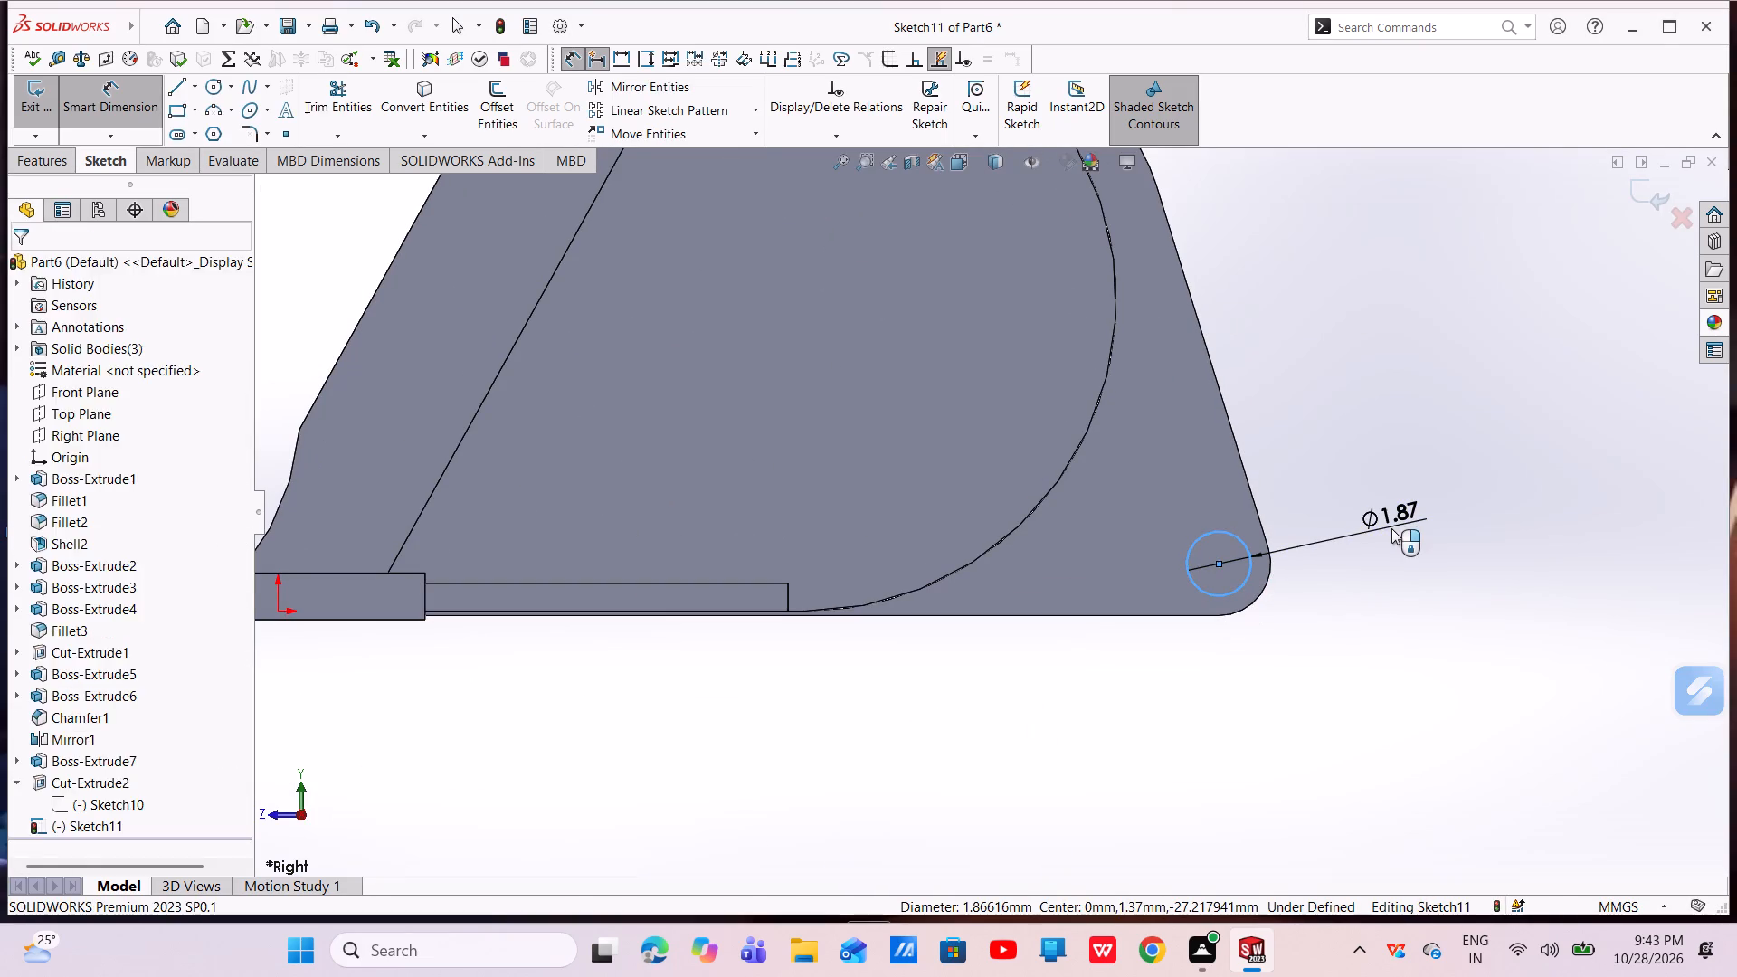
pyautogui.press('BackSpace')
pyautogui.write('2.1')
pyautogui.press('Return')
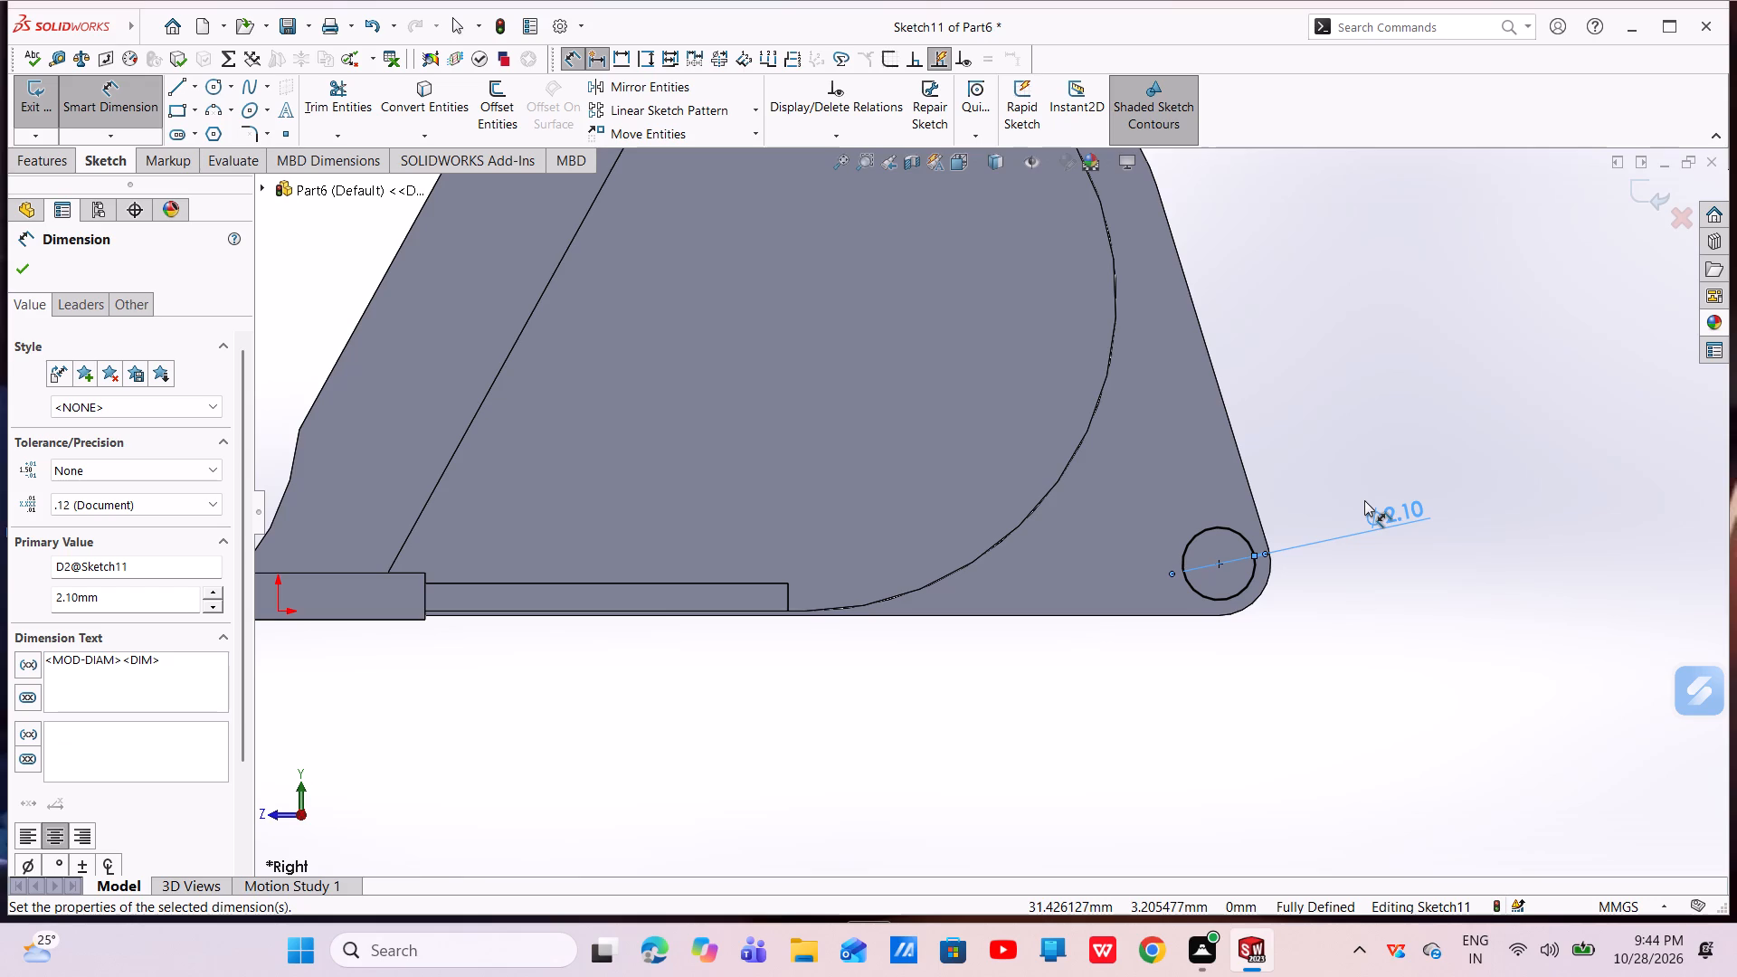
pyautogui.scroll(5, 1264, 372)
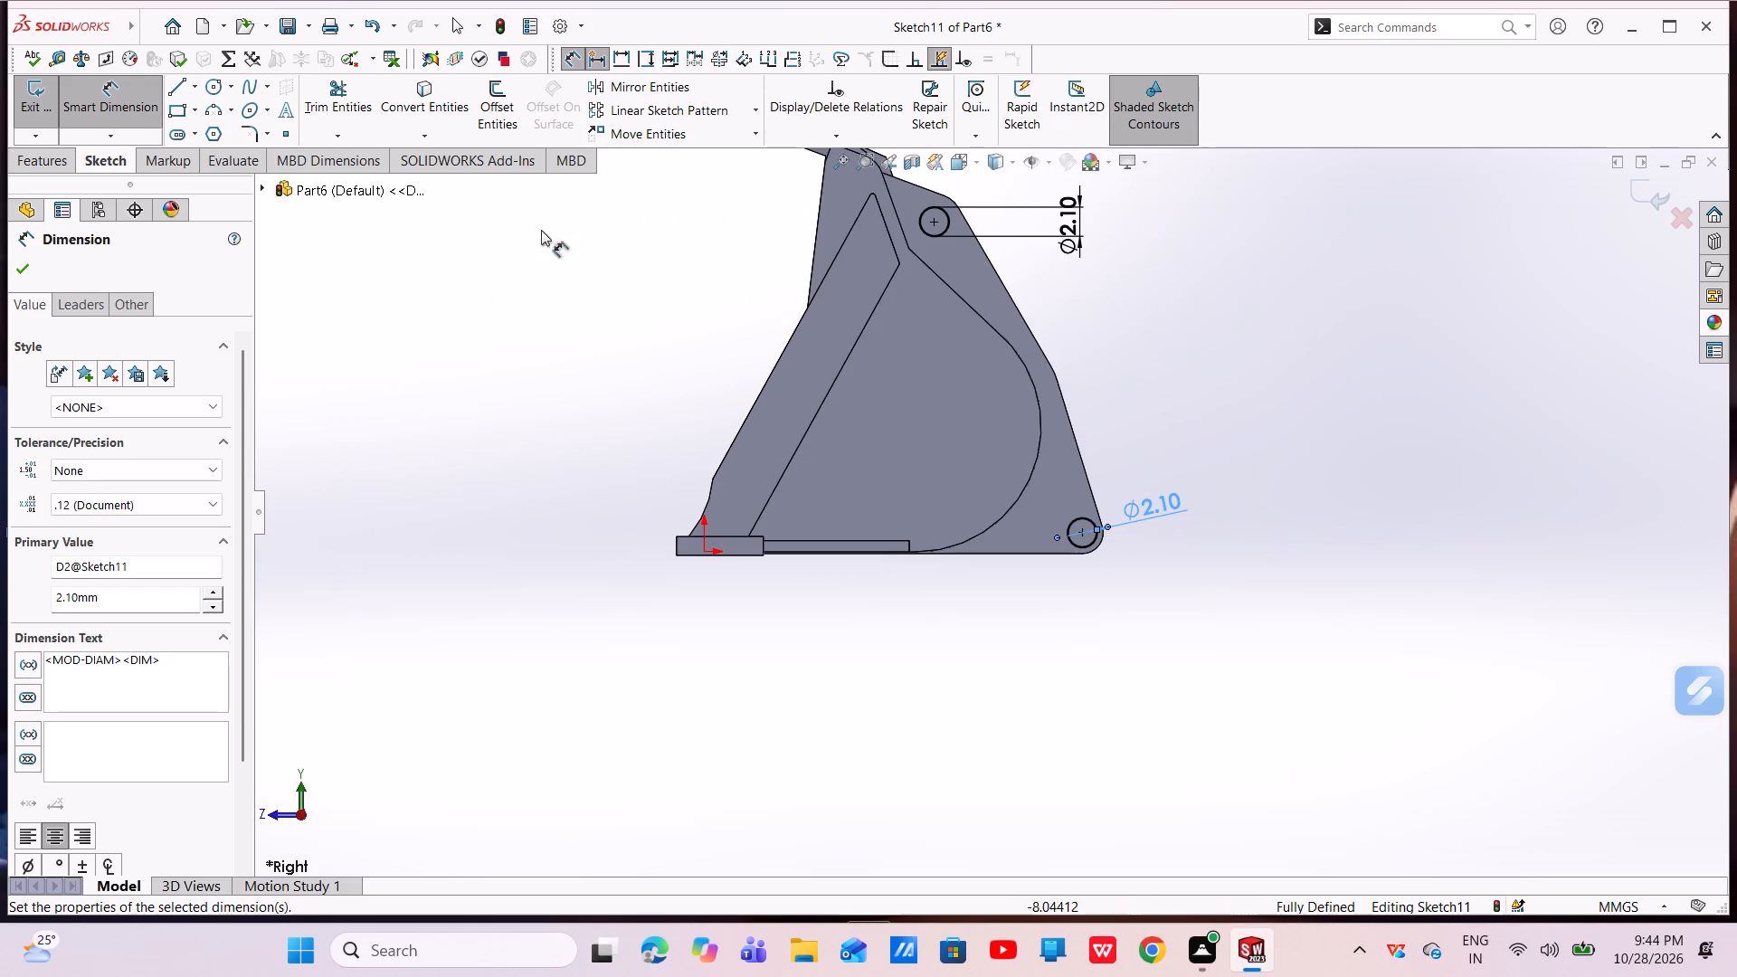
pyautogui.click(17, 268)
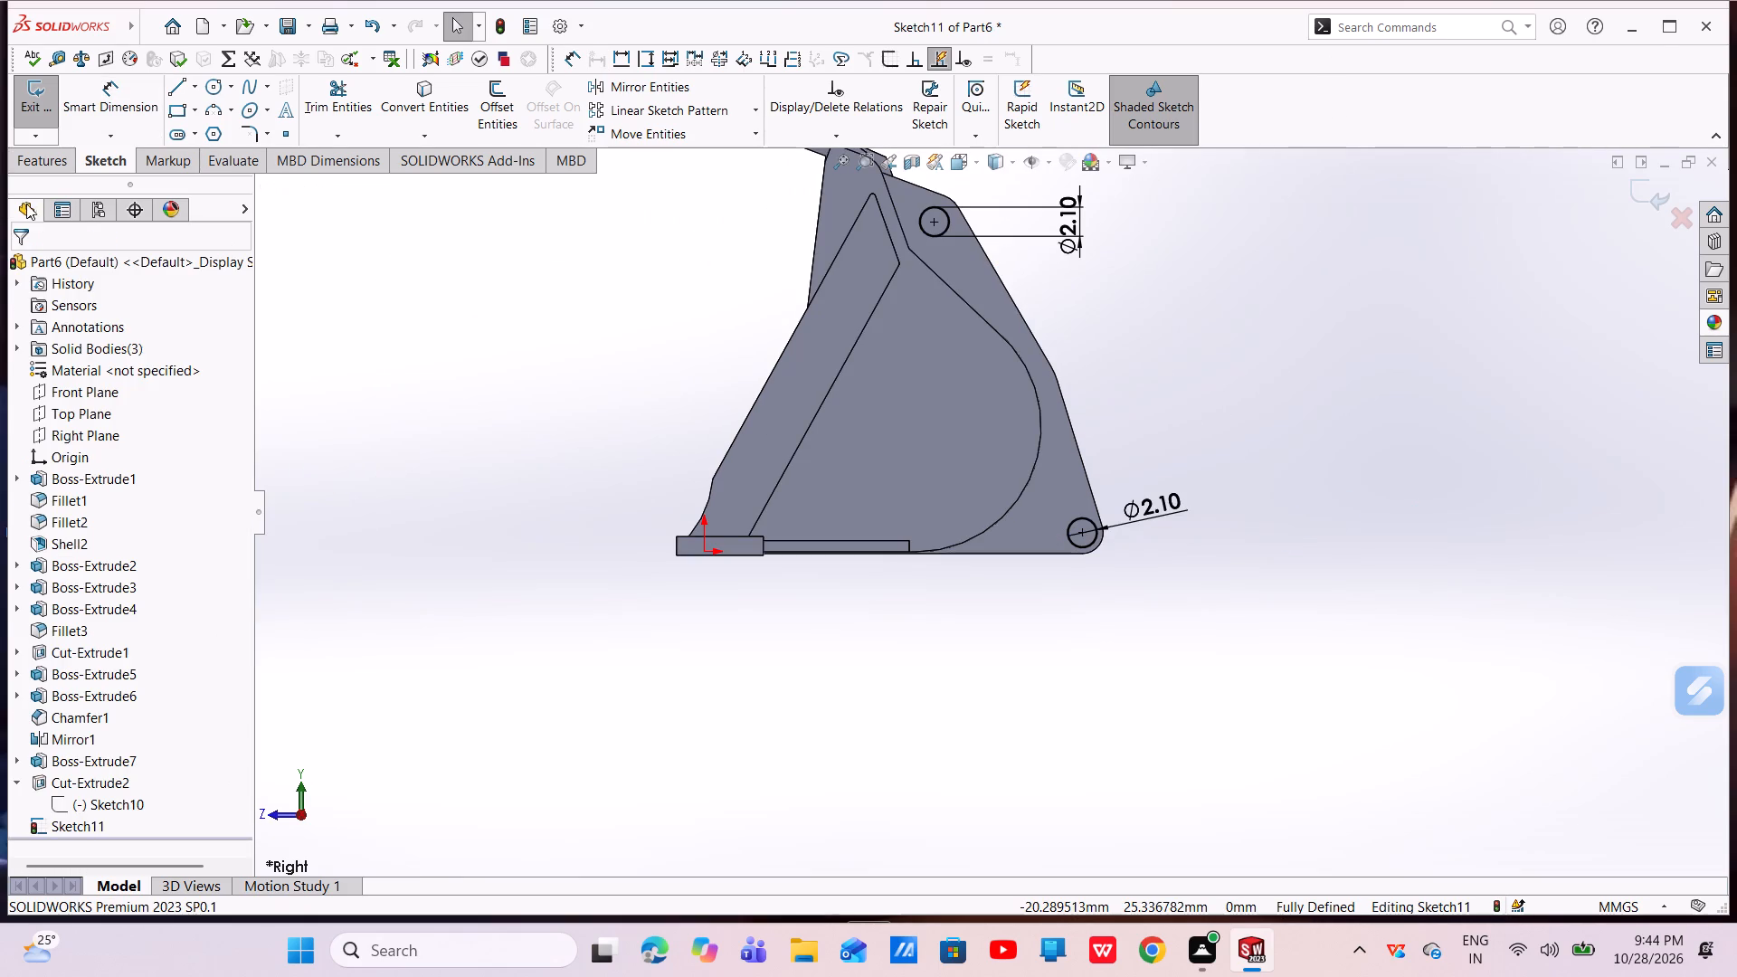
# Extrude-cut both circles from the sketch plane with Through All in both directions to make pin holes in the brackets.
pyautogui.click(35, 164)
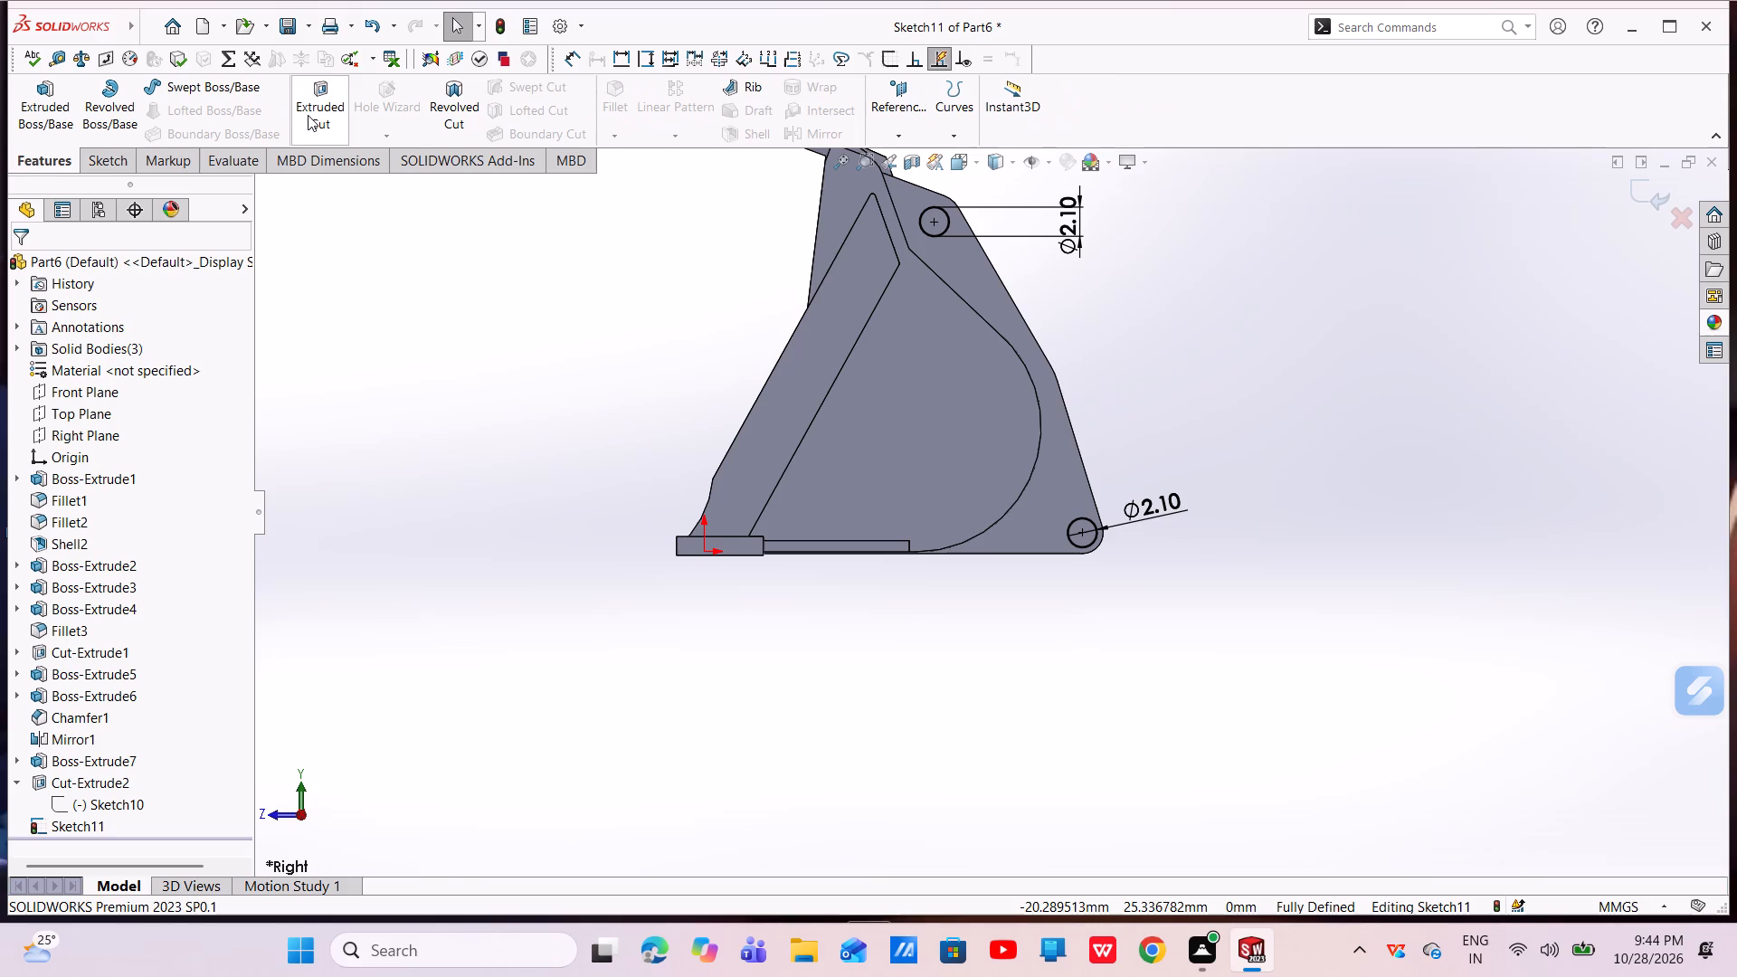
pyautogui.click(310, 114)
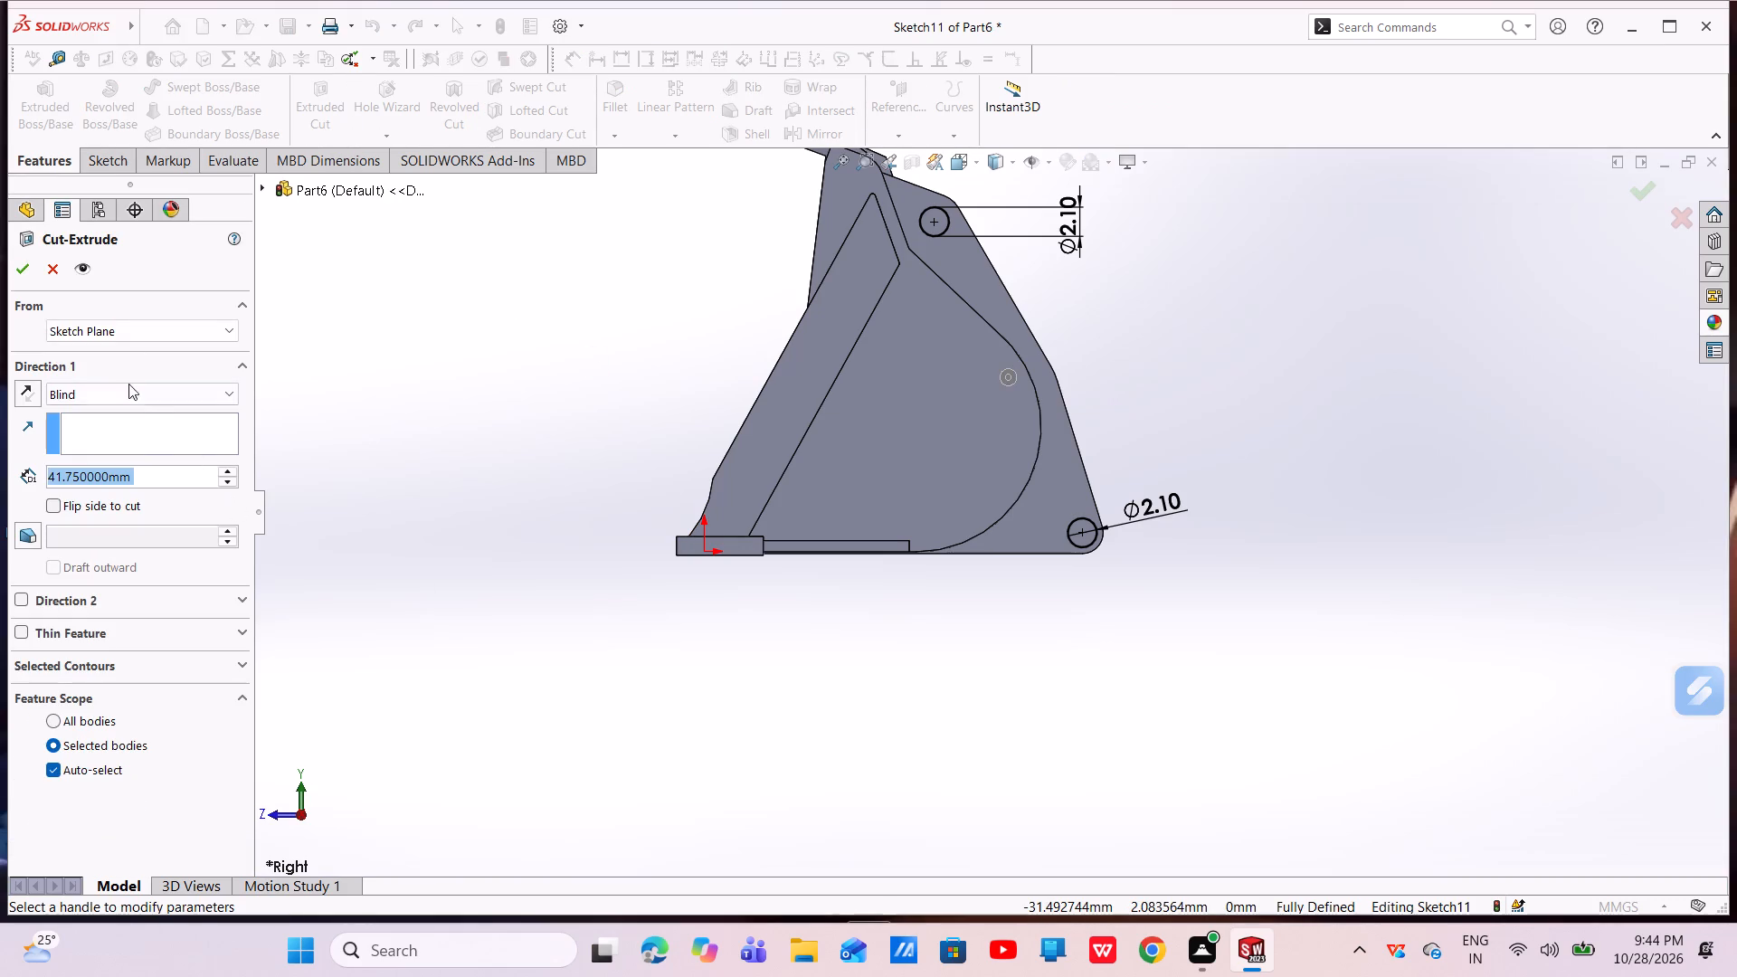
pyautogui.click(121, 391)
pyautogui.click(96, 430)
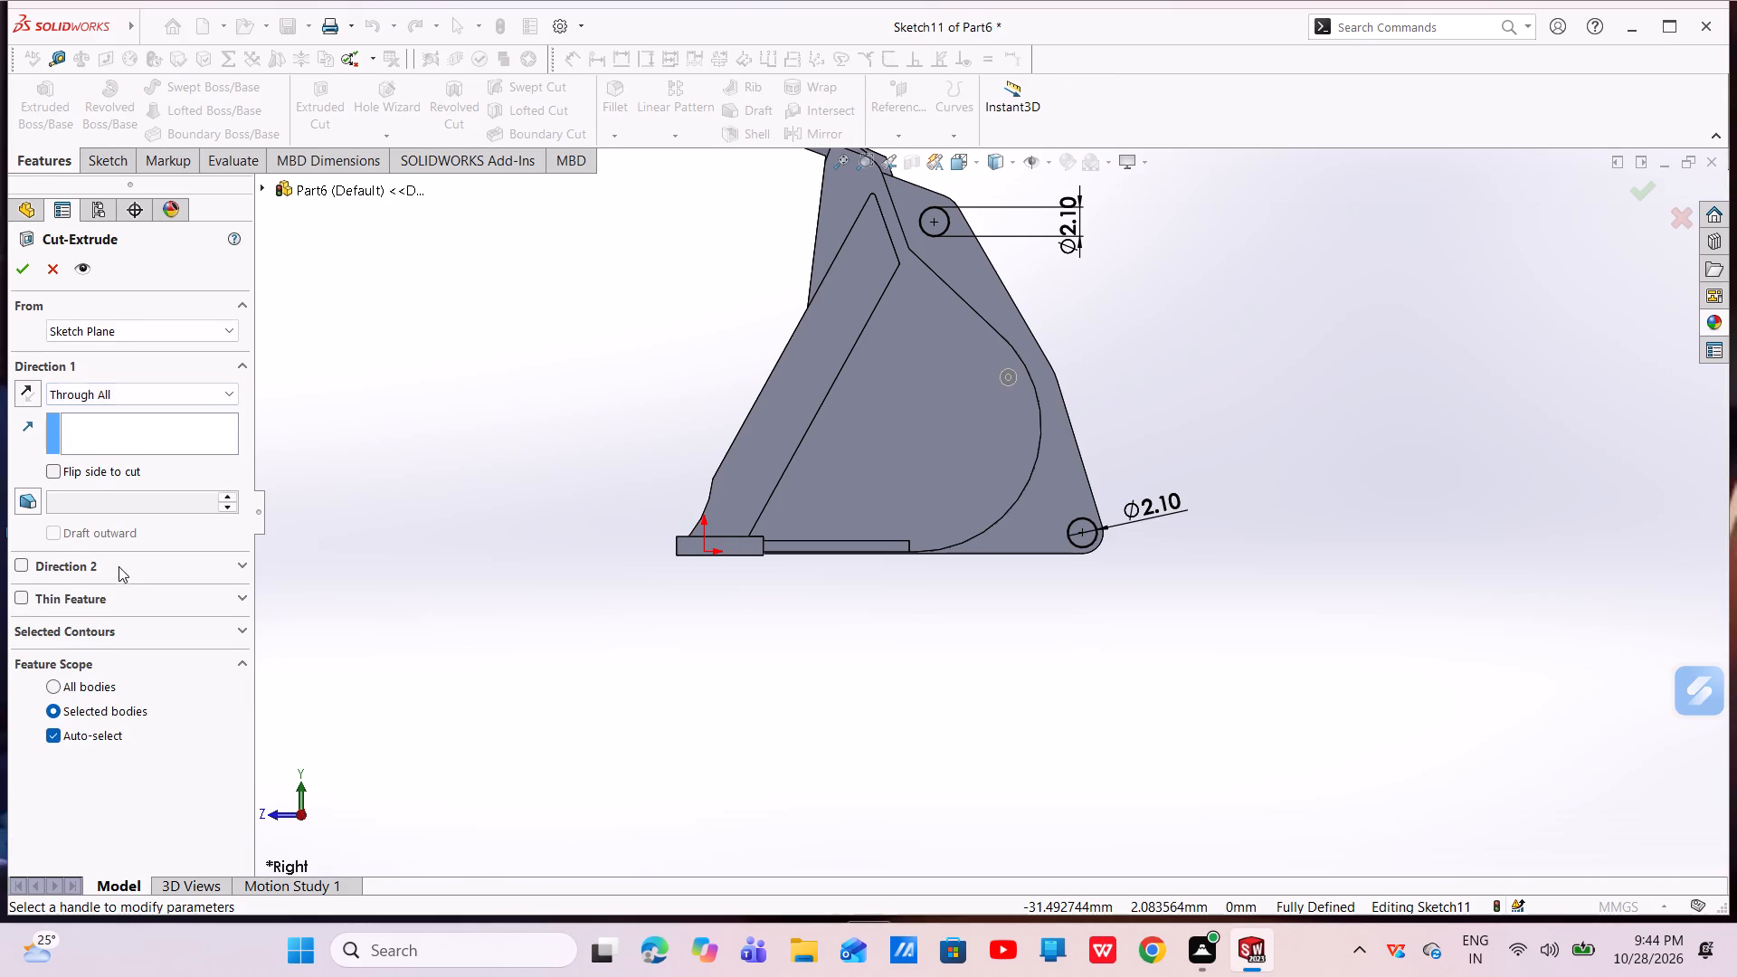
pyautogui.click(17, 565)
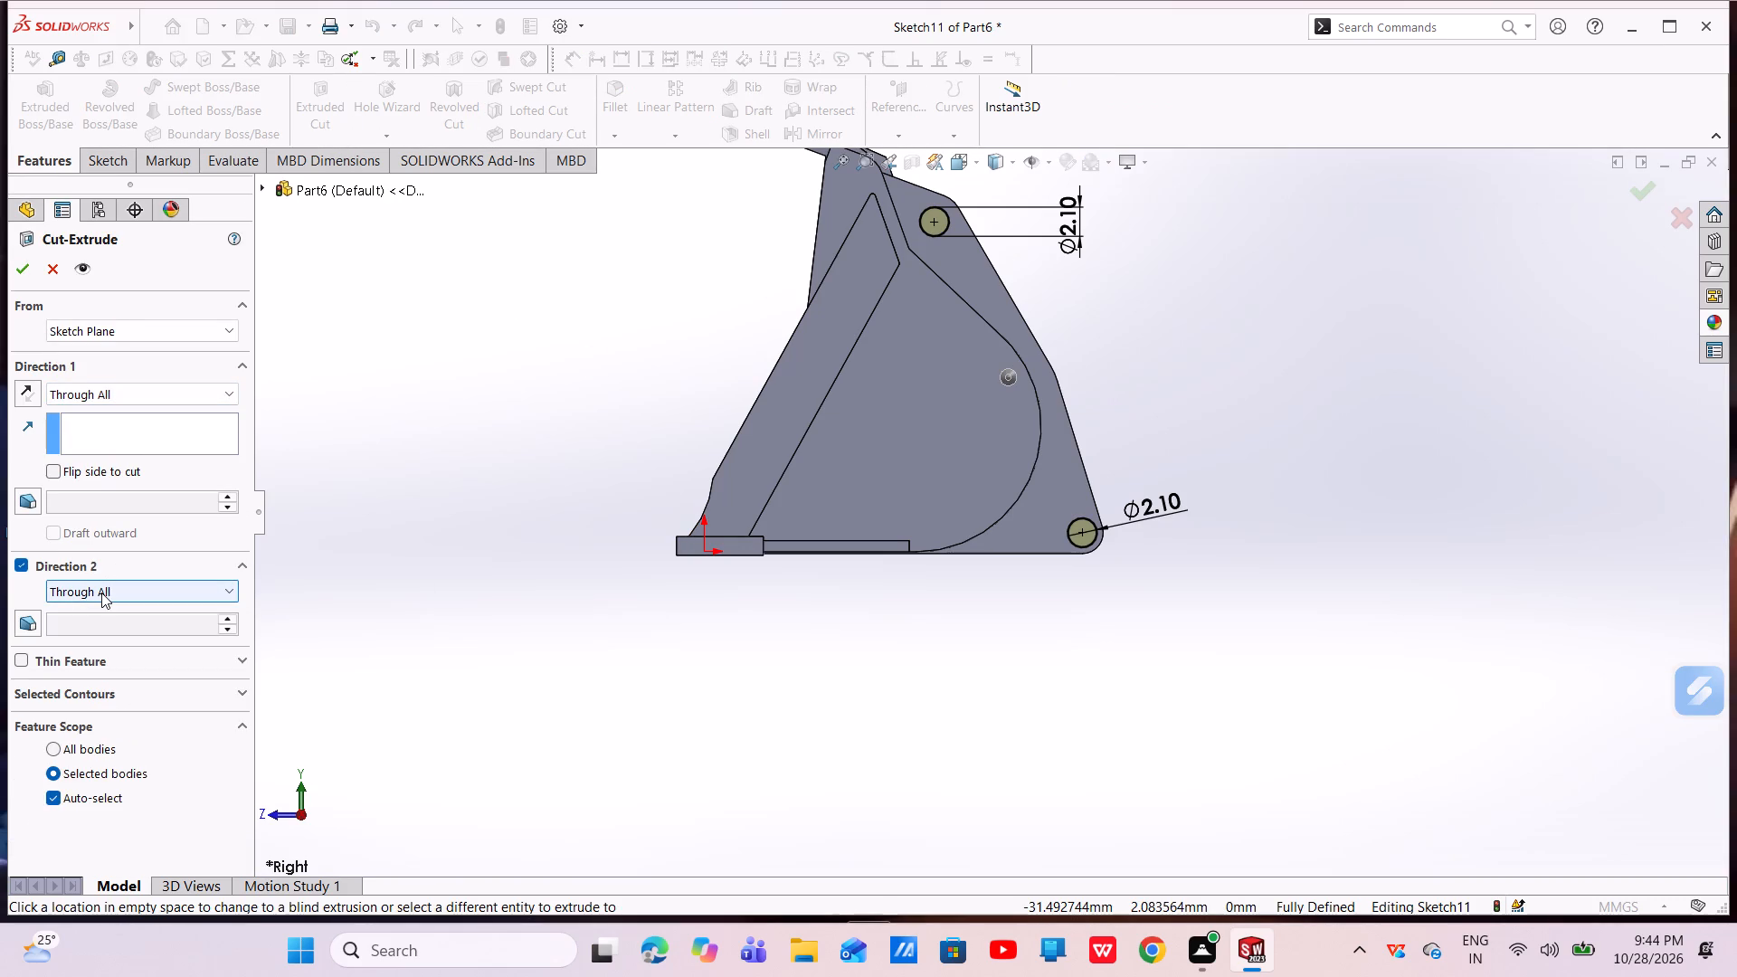
pyautogui.click(101, 591)
pyautogui.click(100, 622)
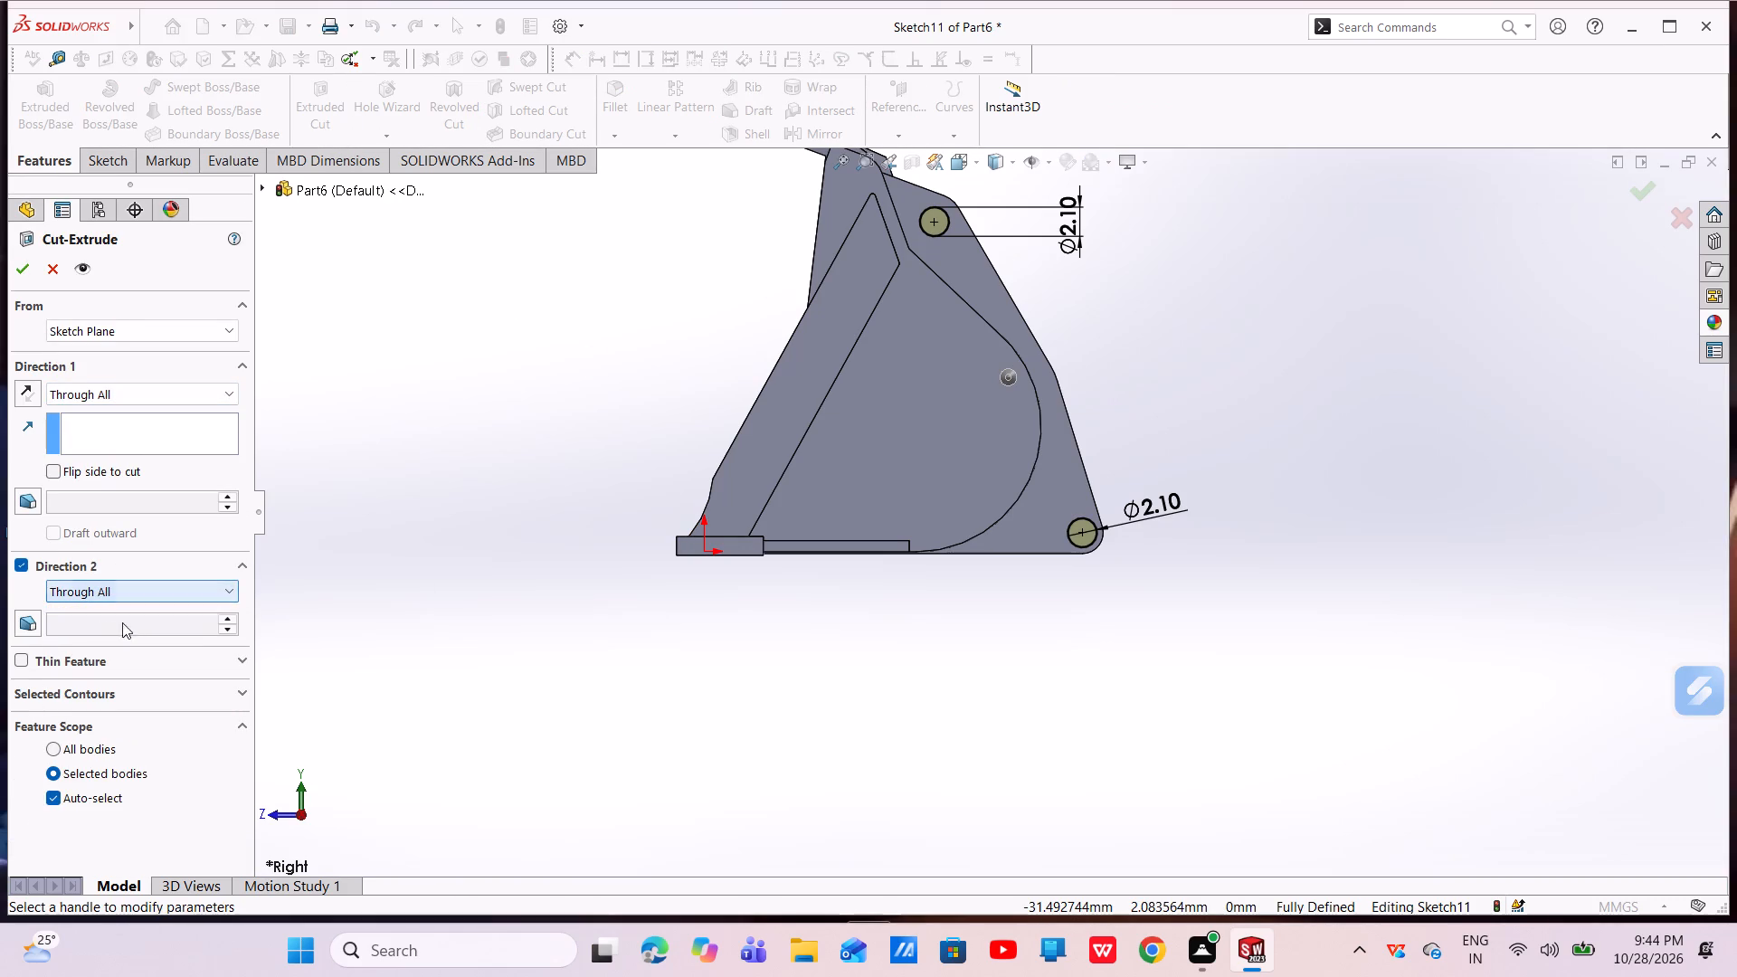
pyautogui.scroll(4, 441, 624)
pyautogui.moveTo(438, 613); pyautogui.dragTo(322, 620, button='middle')
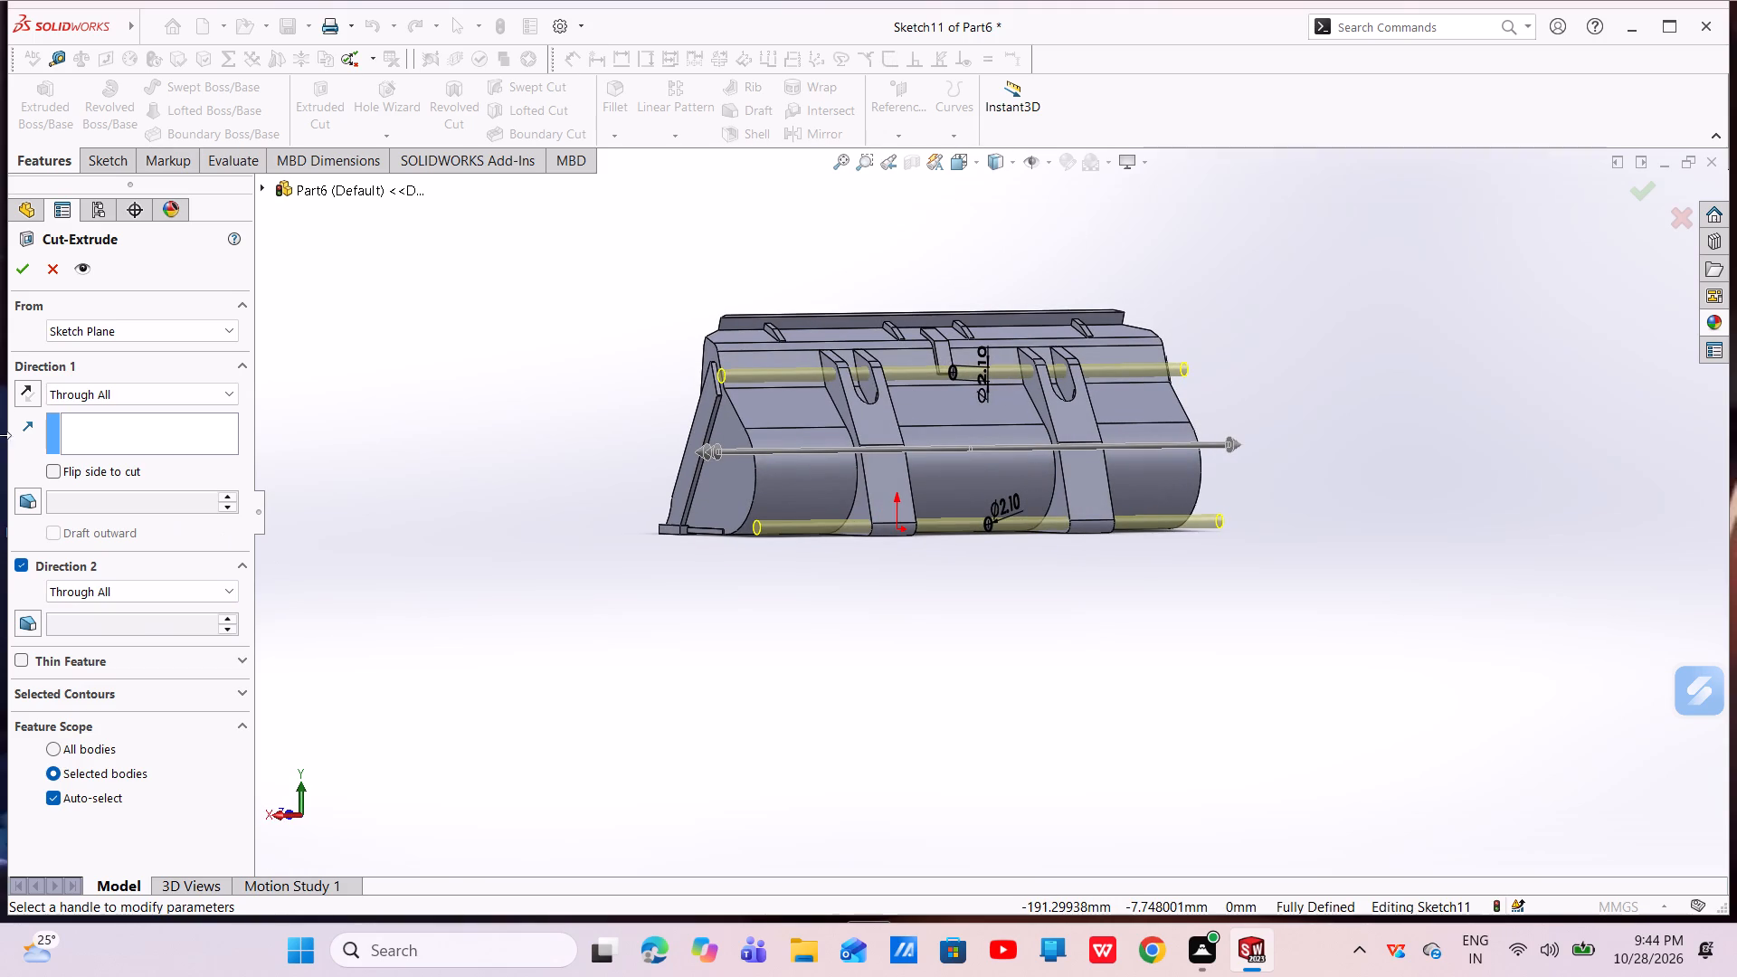
pyautogui.click(17, 268)
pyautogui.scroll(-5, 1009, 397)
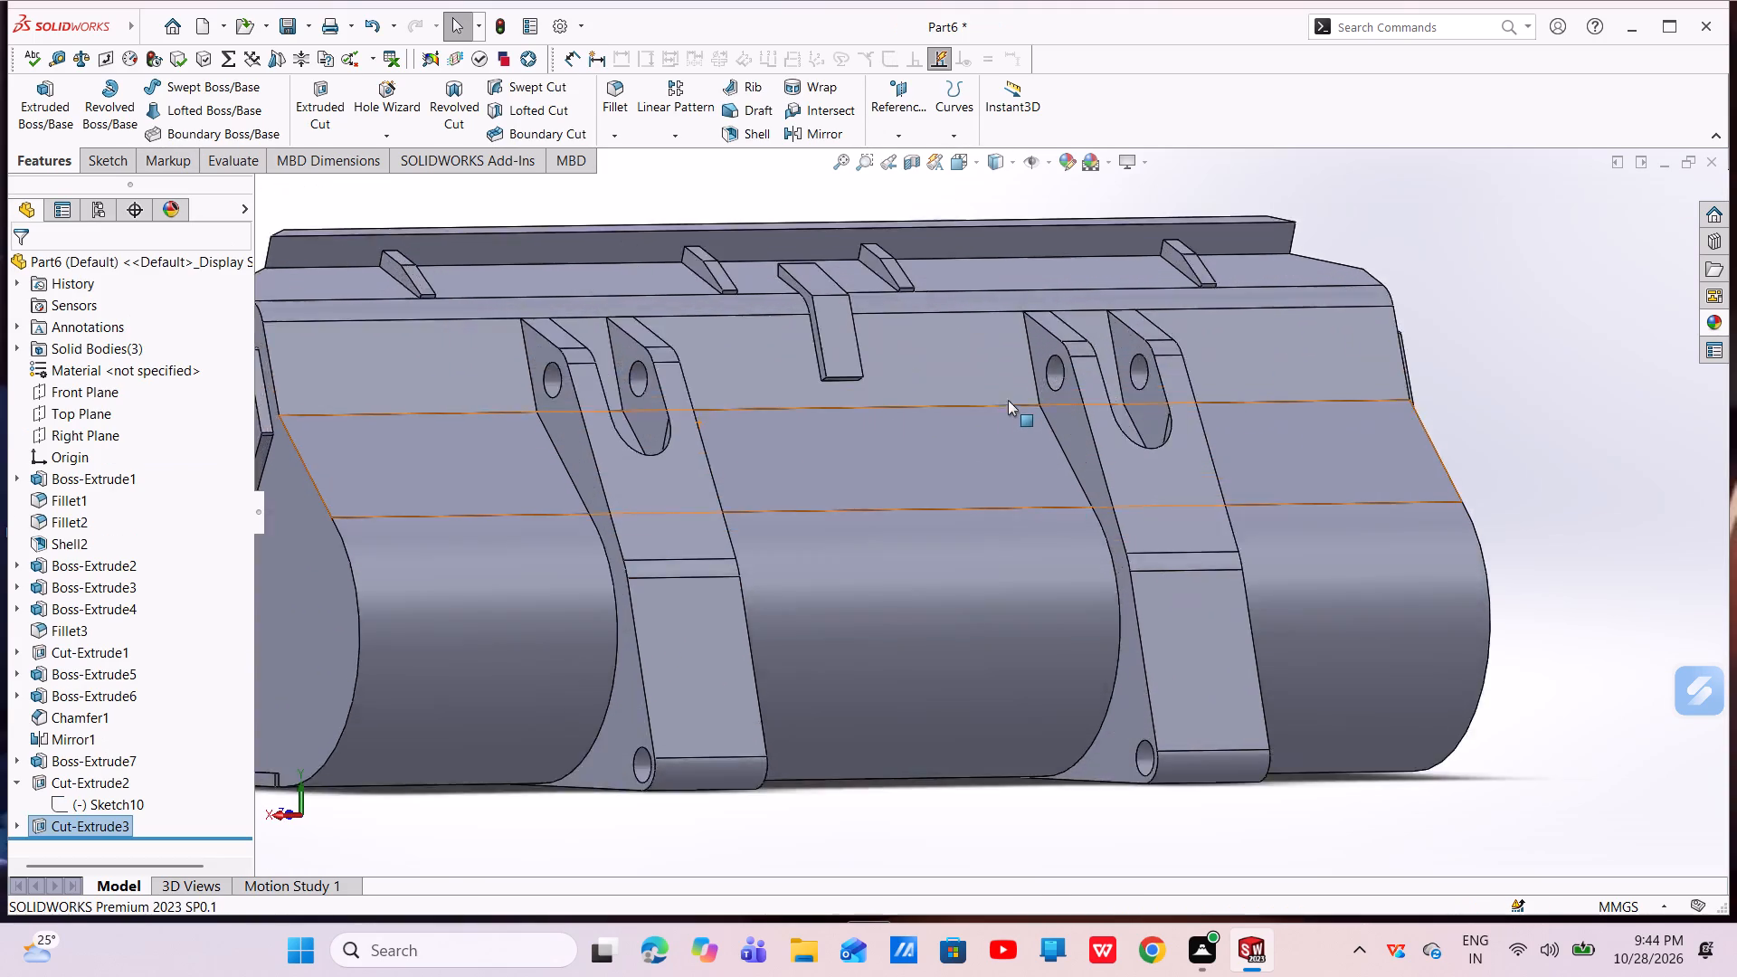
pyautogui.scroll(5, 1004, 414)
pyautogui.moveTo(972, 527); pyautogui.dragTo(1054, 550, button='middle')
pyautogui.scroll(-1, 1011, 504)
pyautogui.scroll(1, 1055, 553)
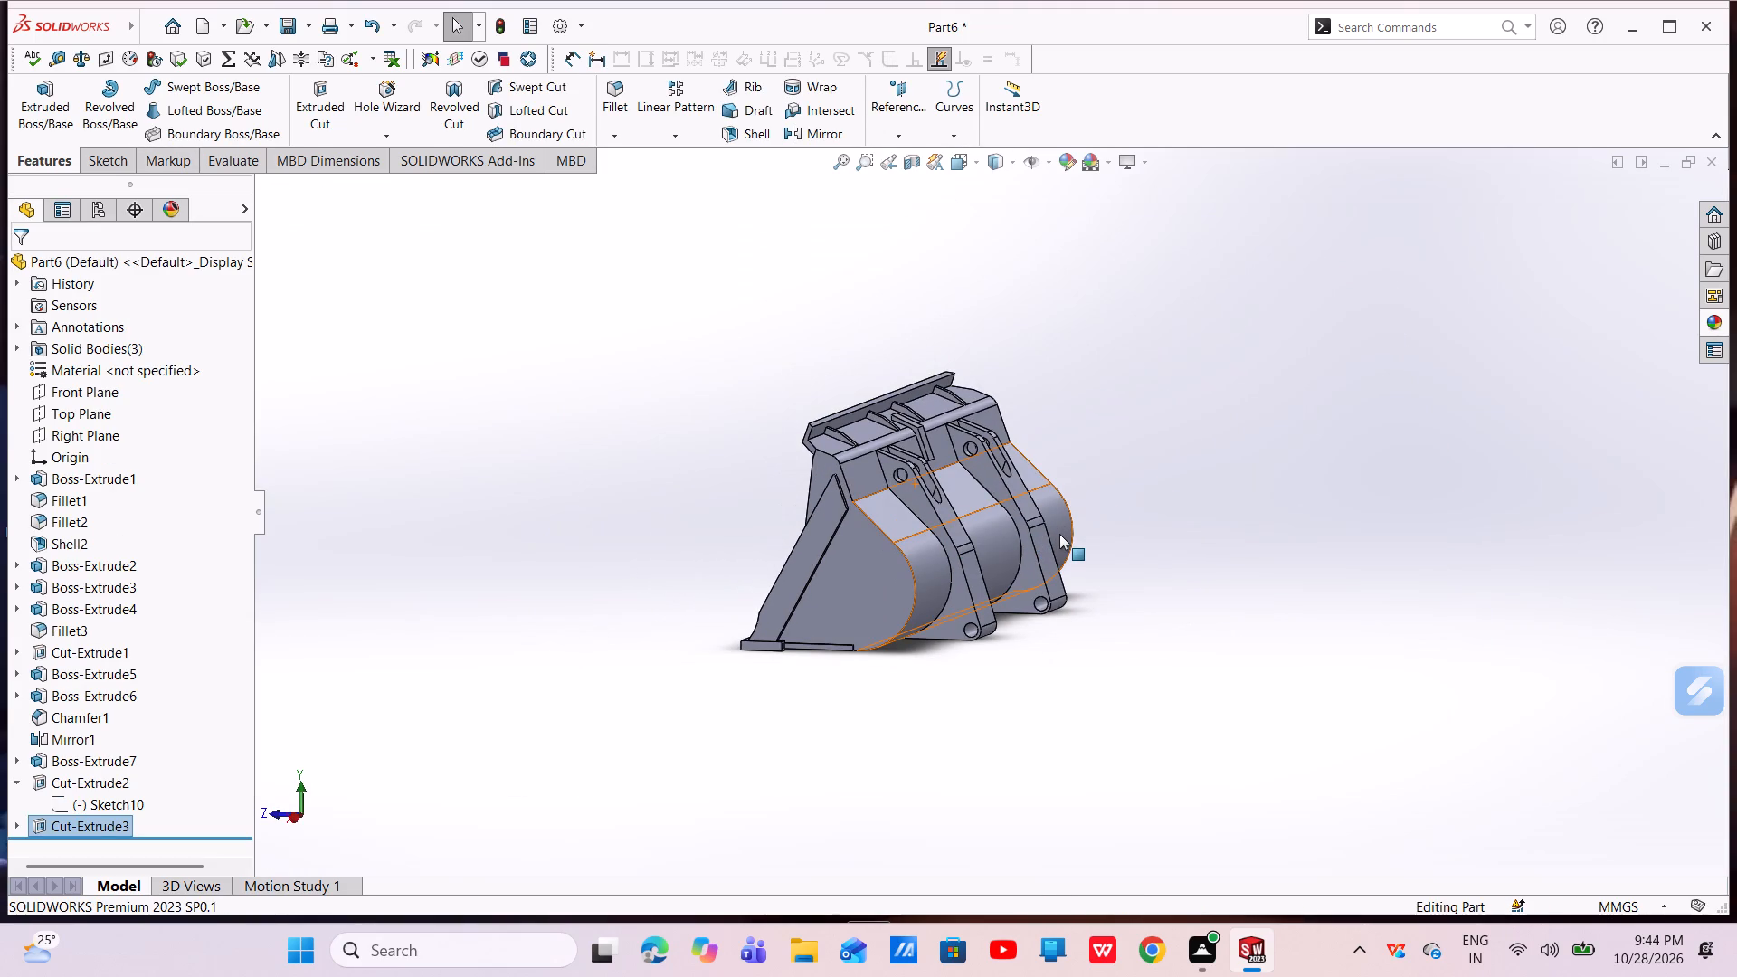
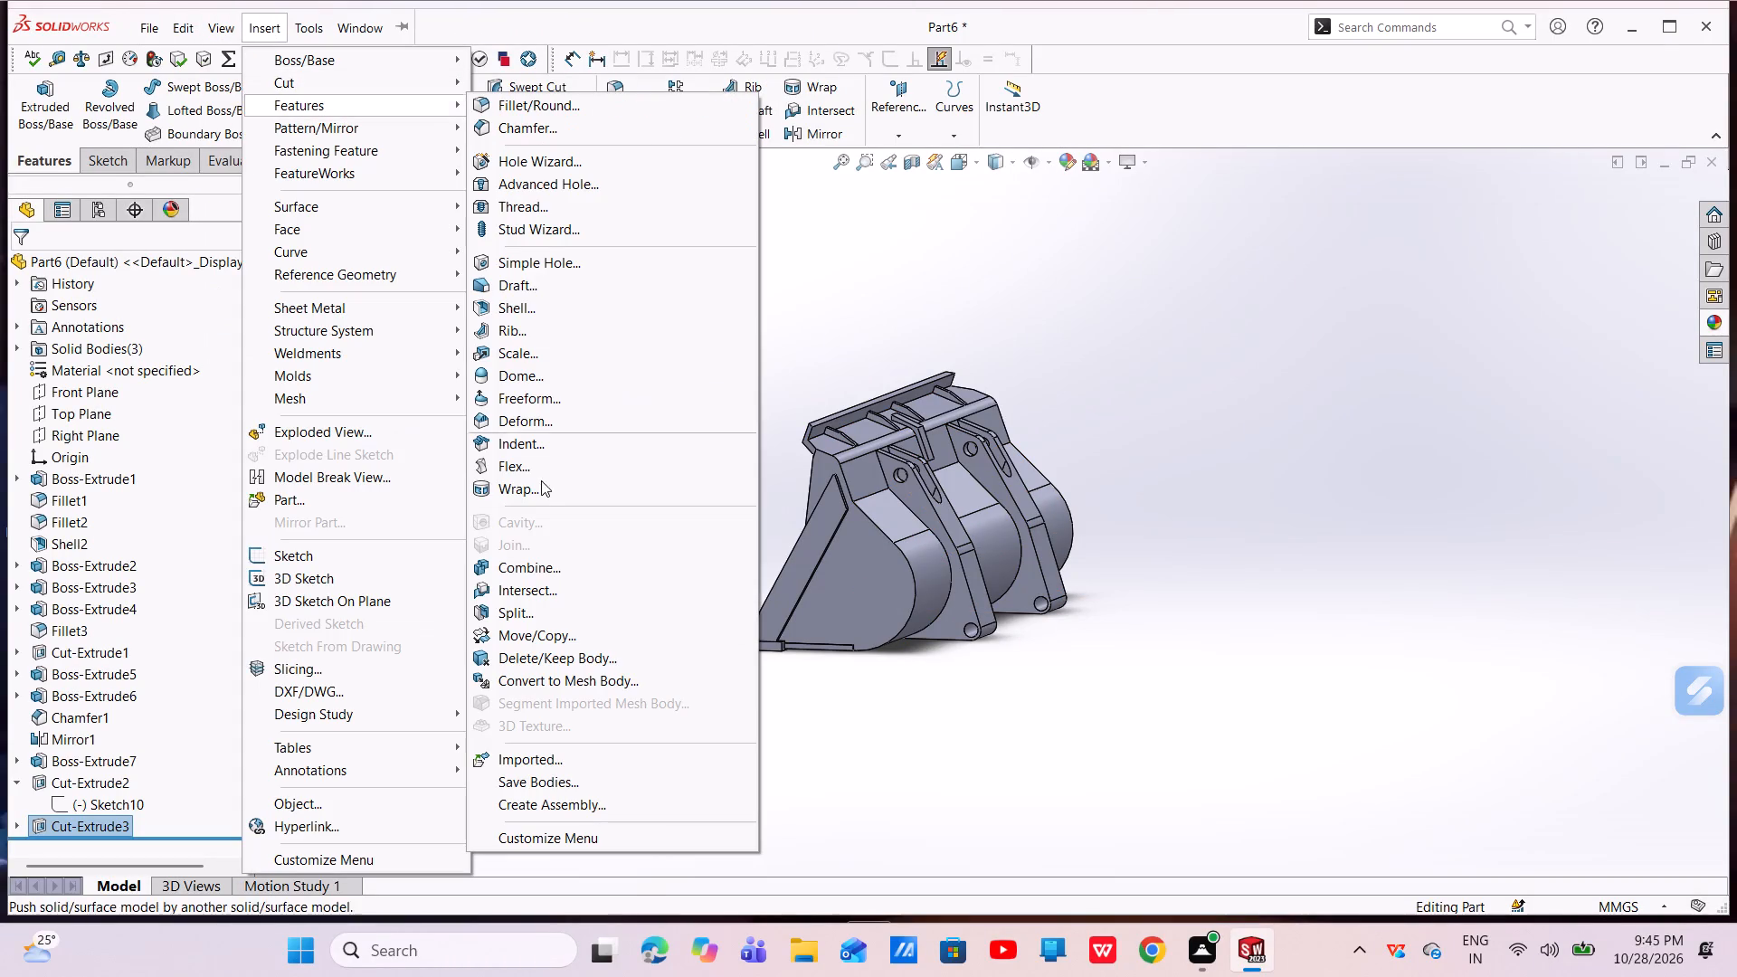
# Combine the bucket body and both rear mounting brackets into one solid using the Add operation.
pyautogui.click(551, 563)
pyautogui.click(855, 559)
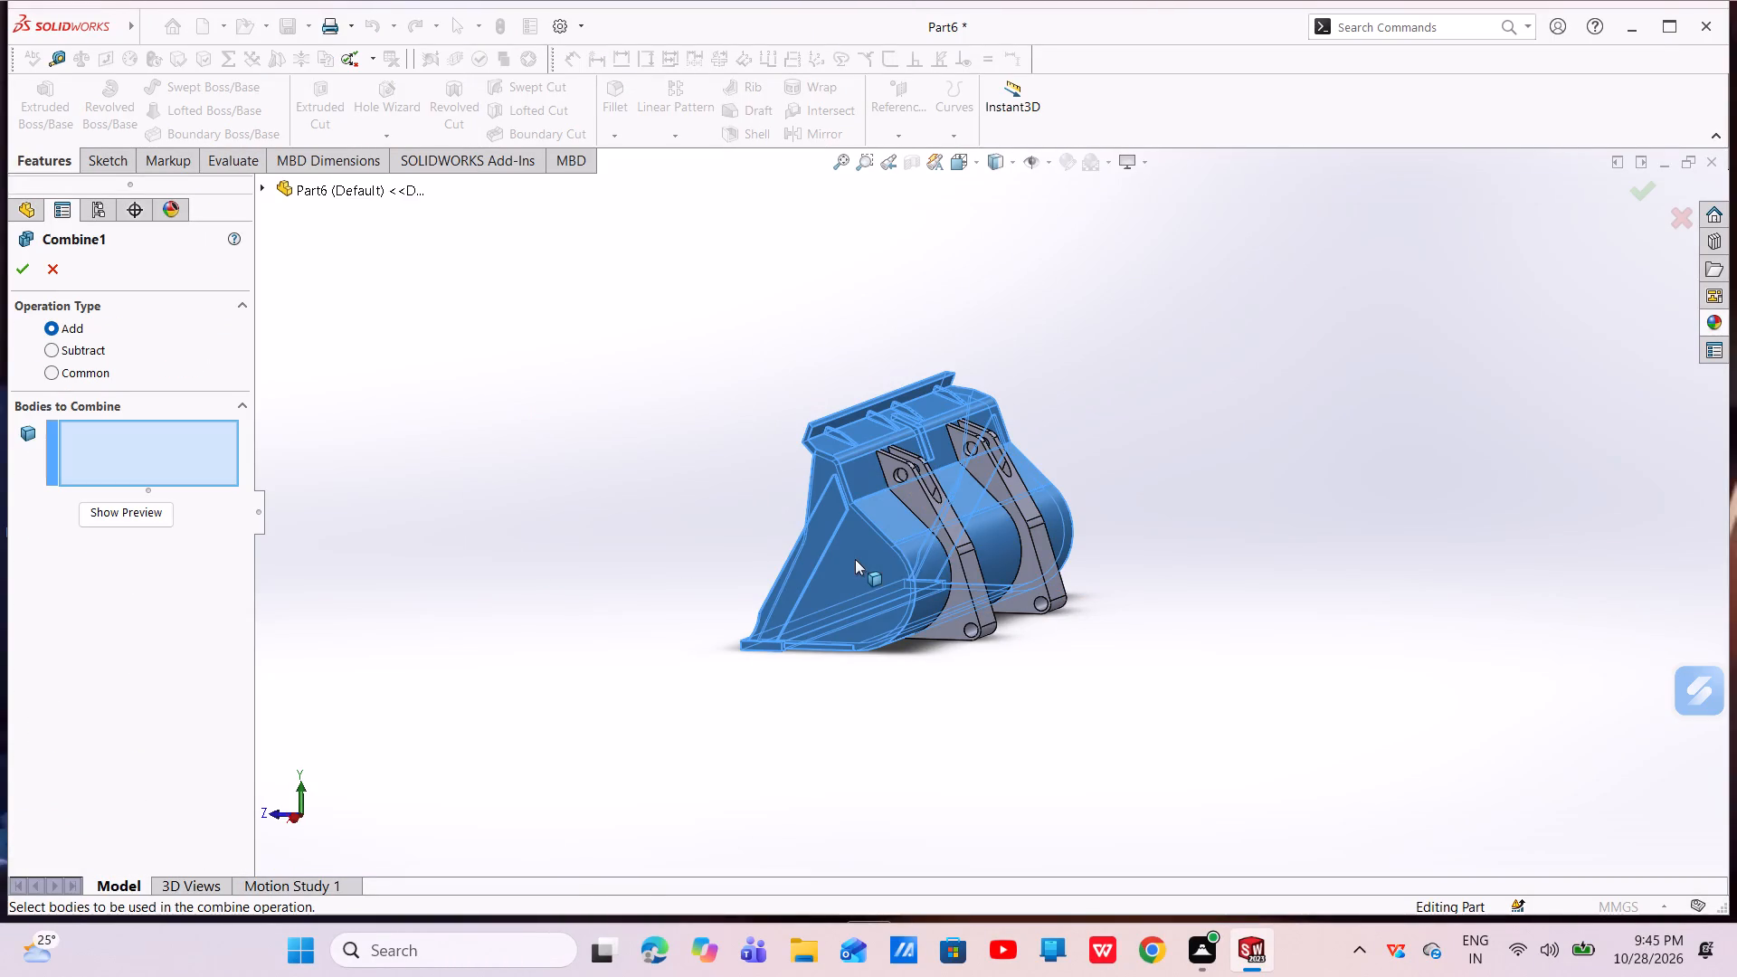
pyautogui.click(929, 510)
pyautogui.click(994, 488)
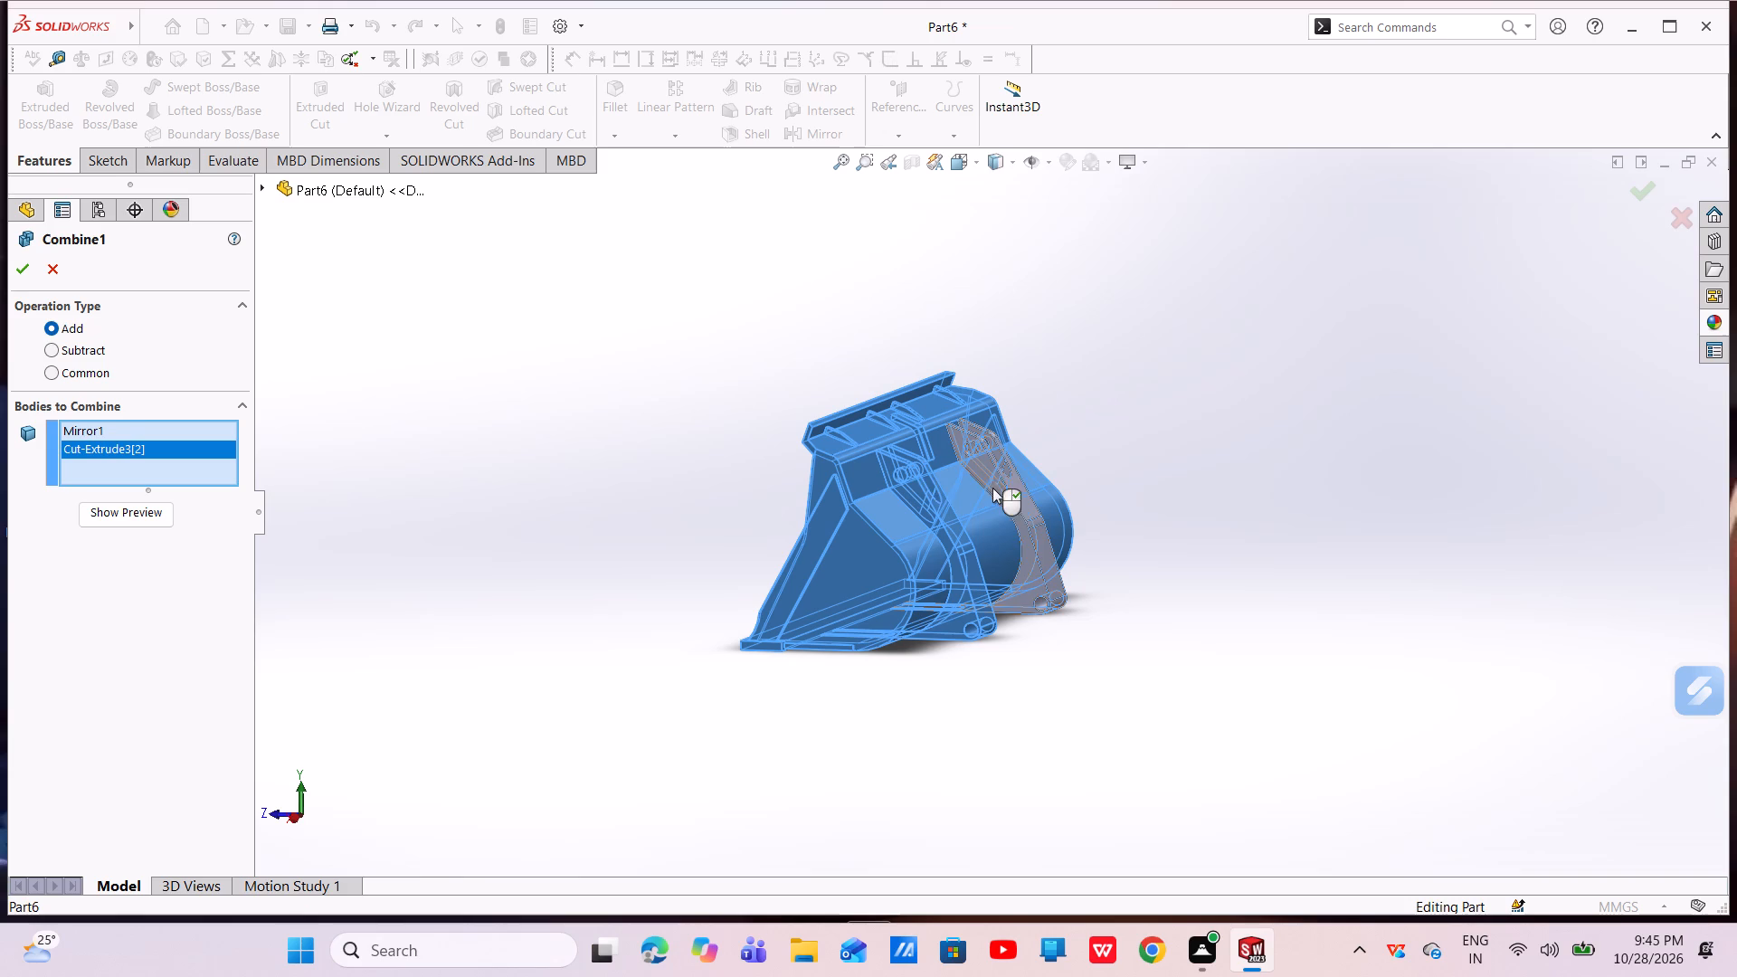
pyautogui.click(21, 279)
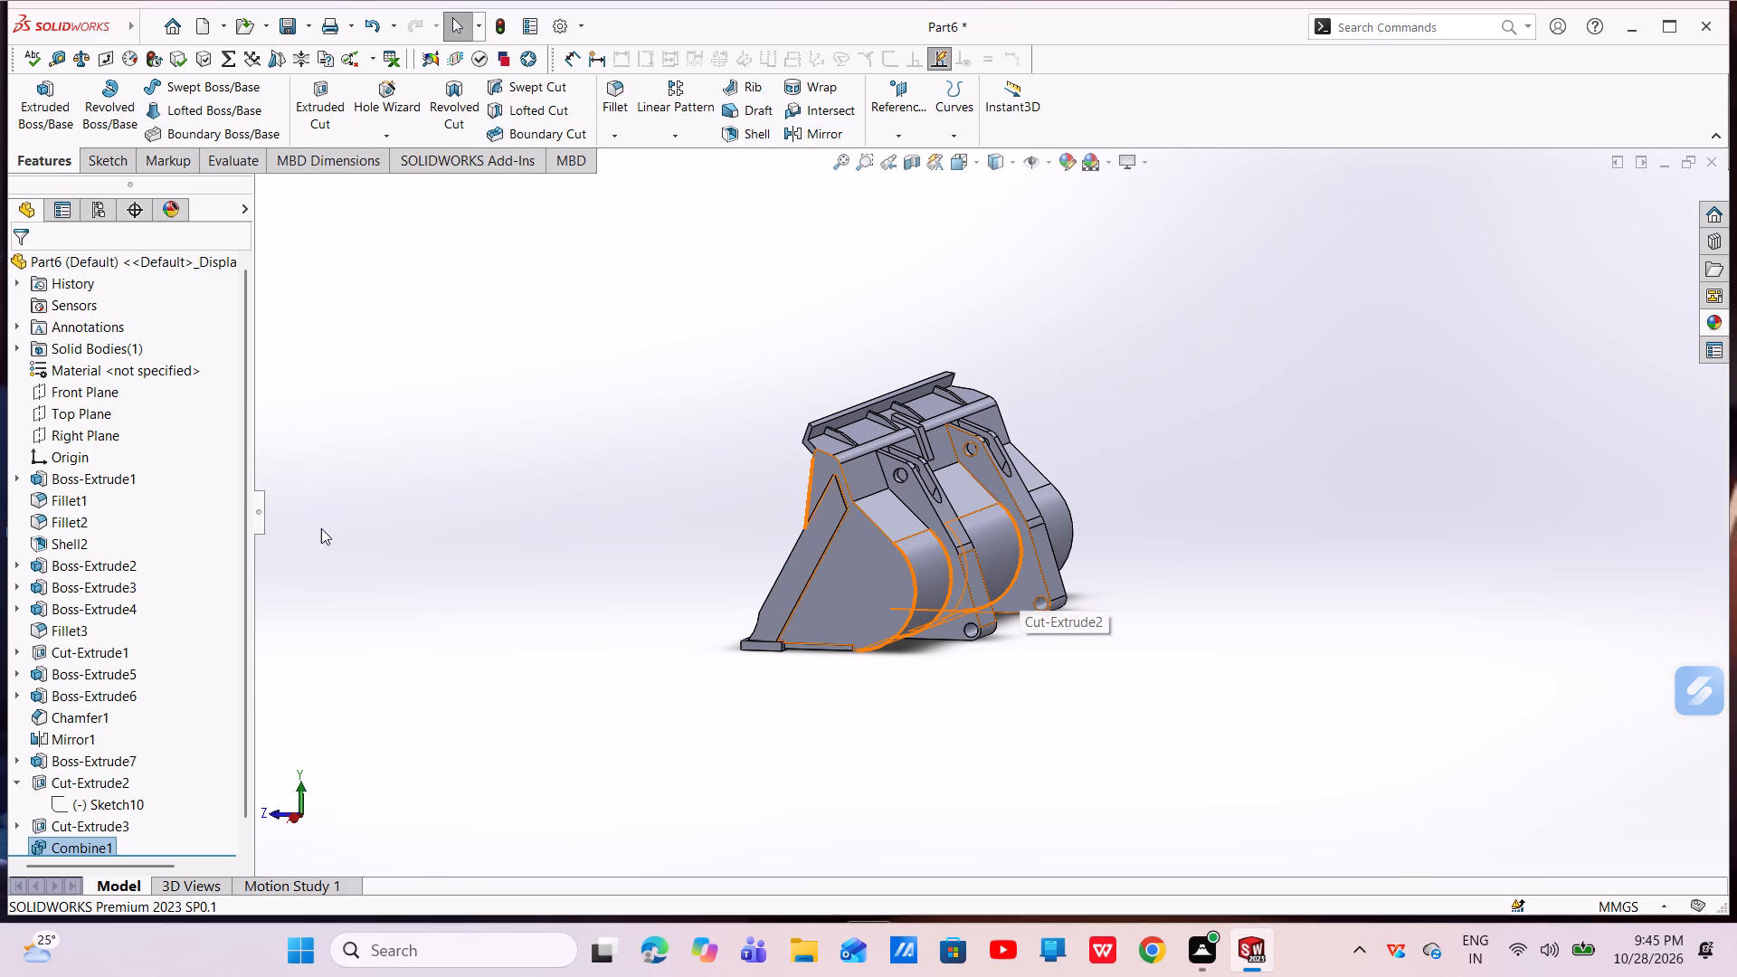
# Sketch a closed five-line profile on the Right Plane around the bucket's front lip, with an upper line about 7.3 mm and short rear vertical about 0.6 mm.
pyautogui.click(73, 440)
pyautogui.click(85, 417)
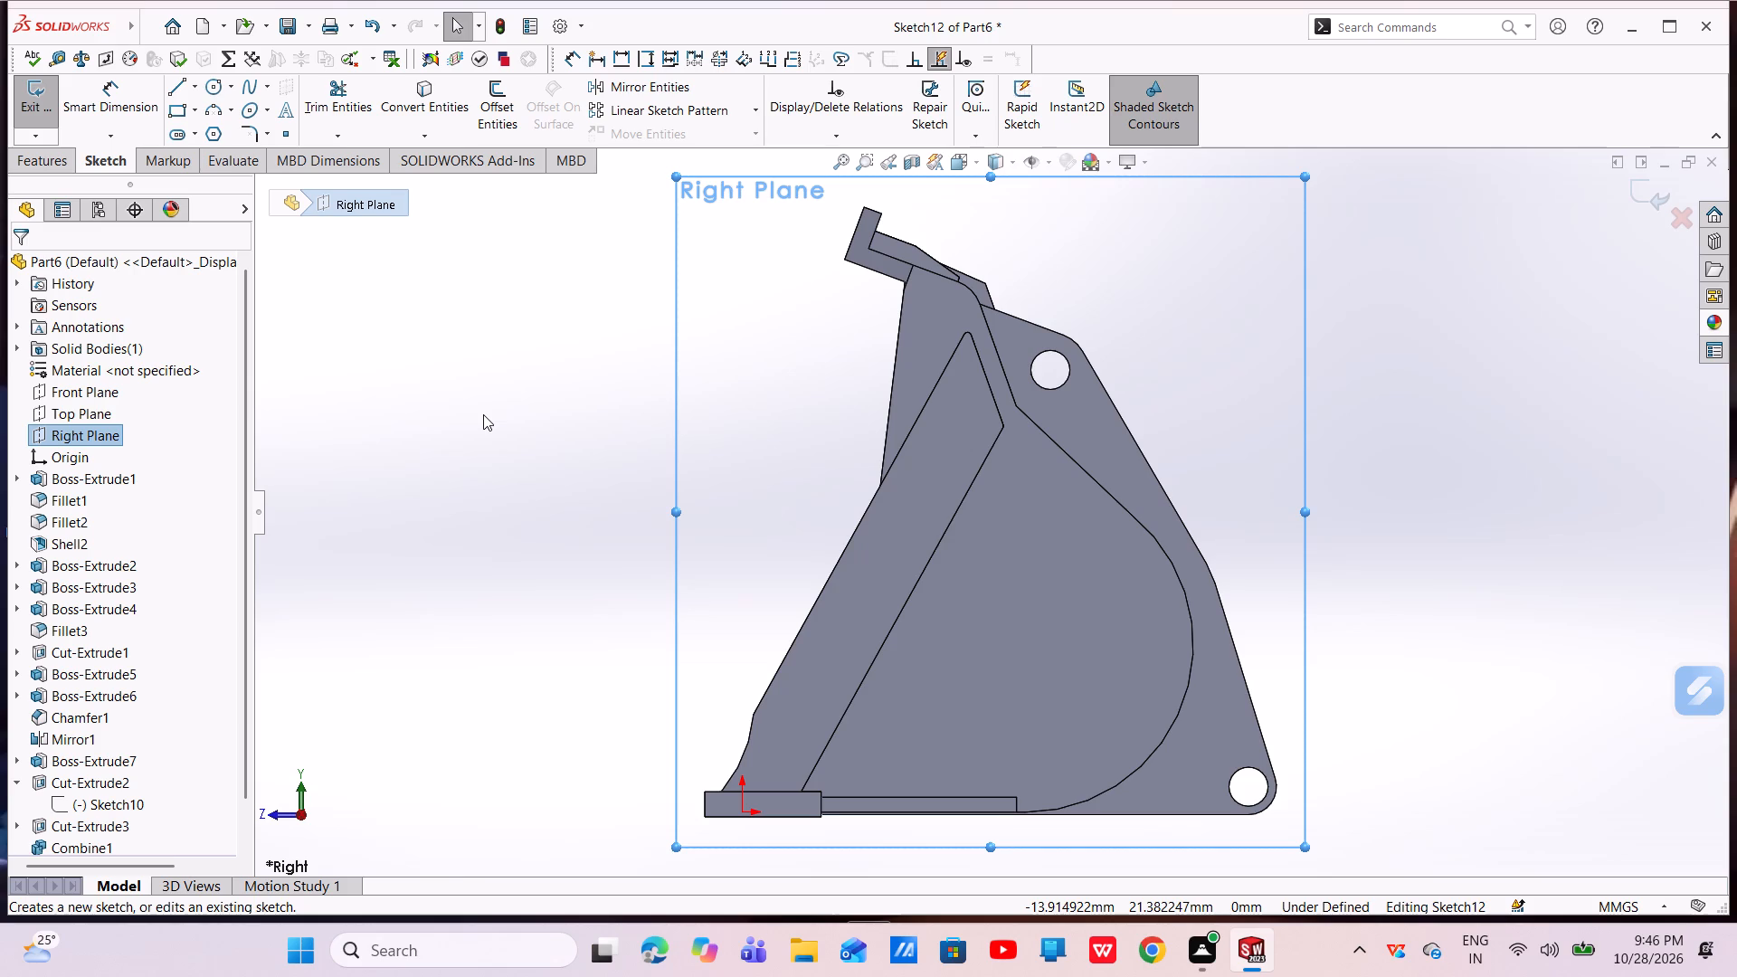
pyautogui.scroll(-7, 860, 832)
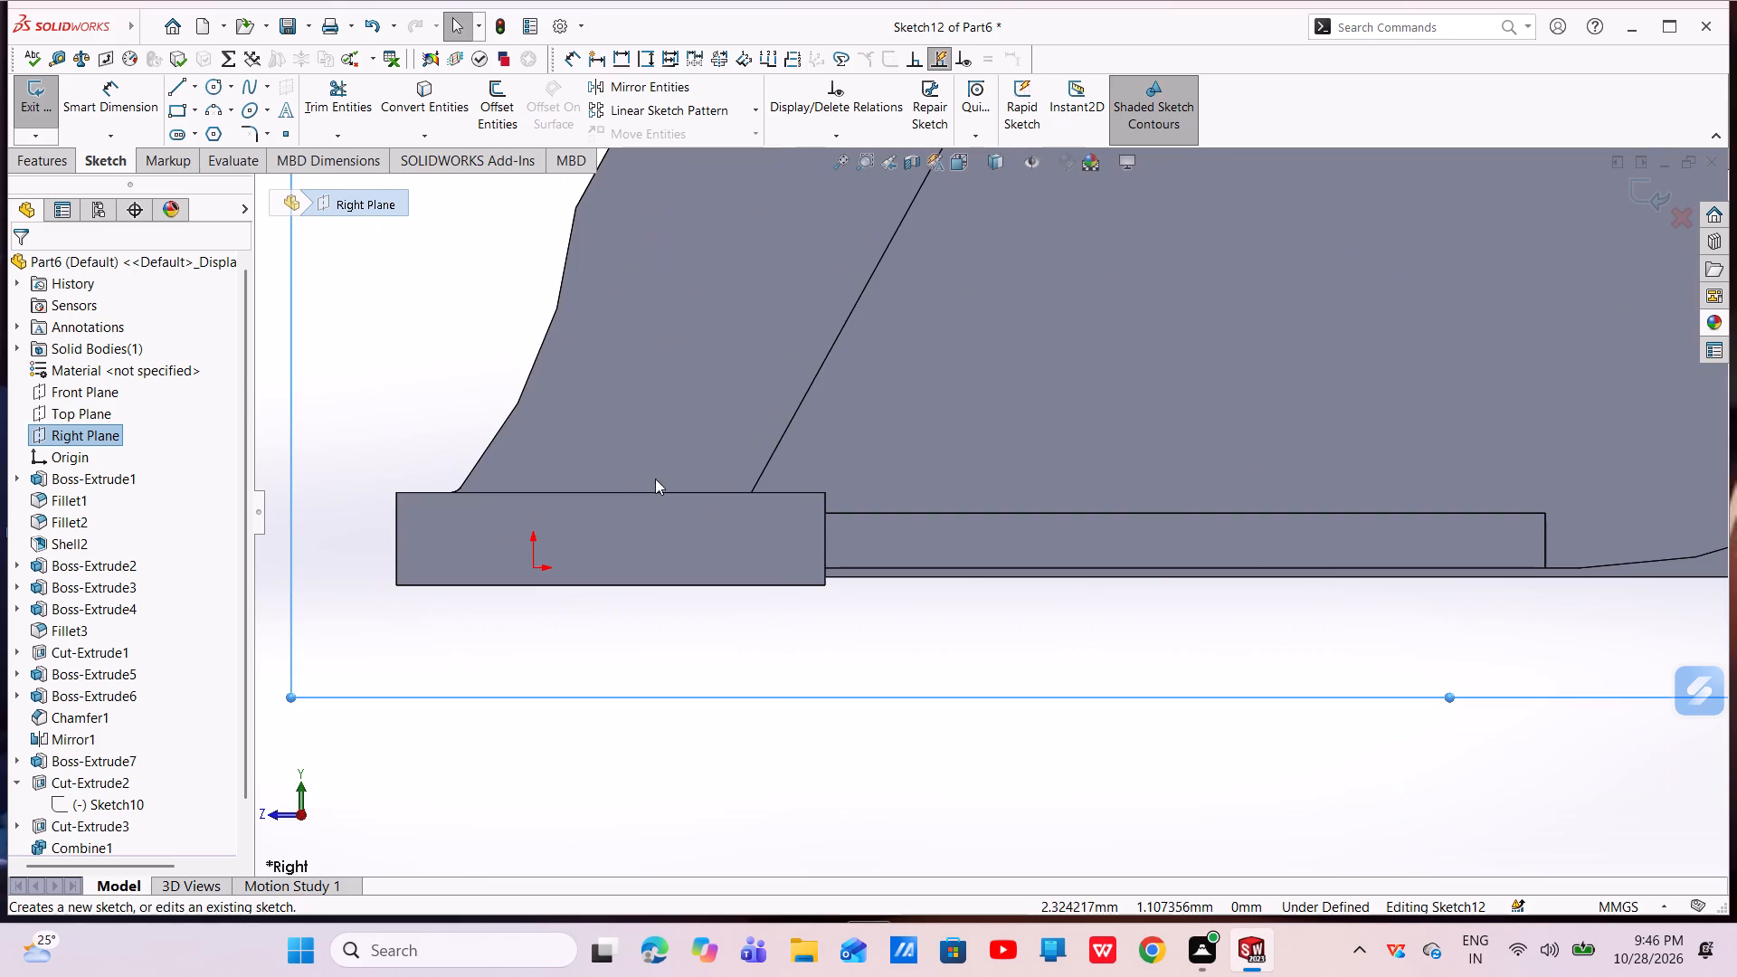
pyautogui.click(180, 89)
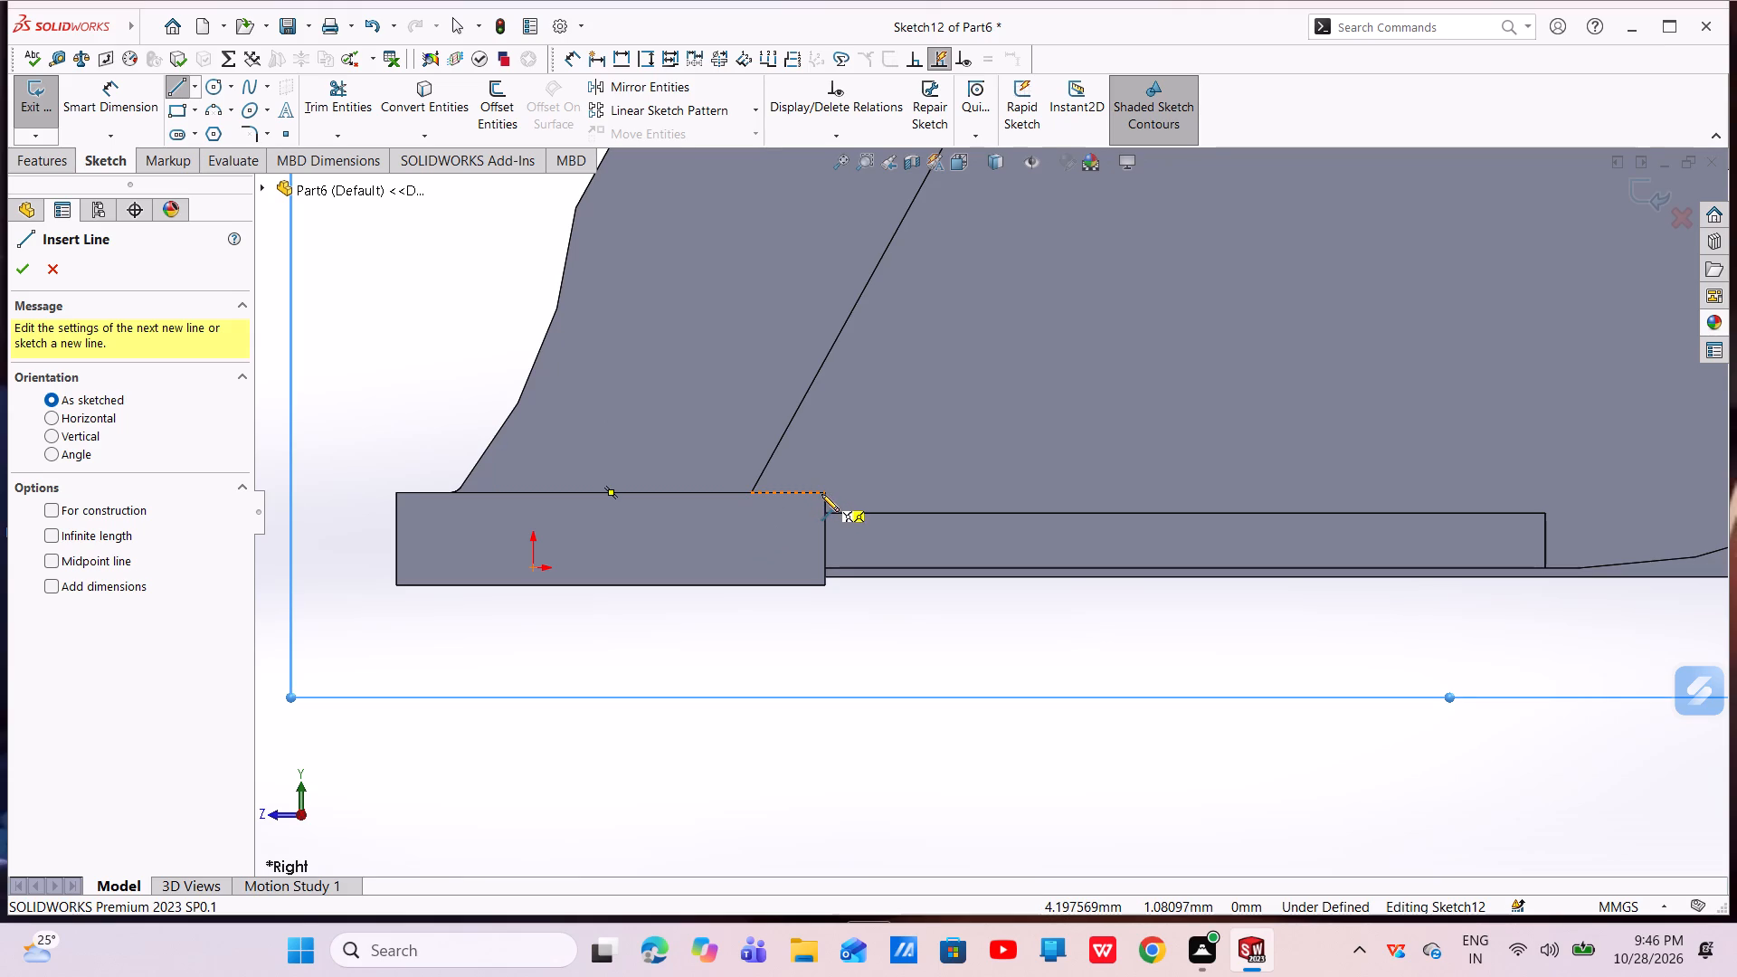
pyautogui.scroll(-4, 825, 505)
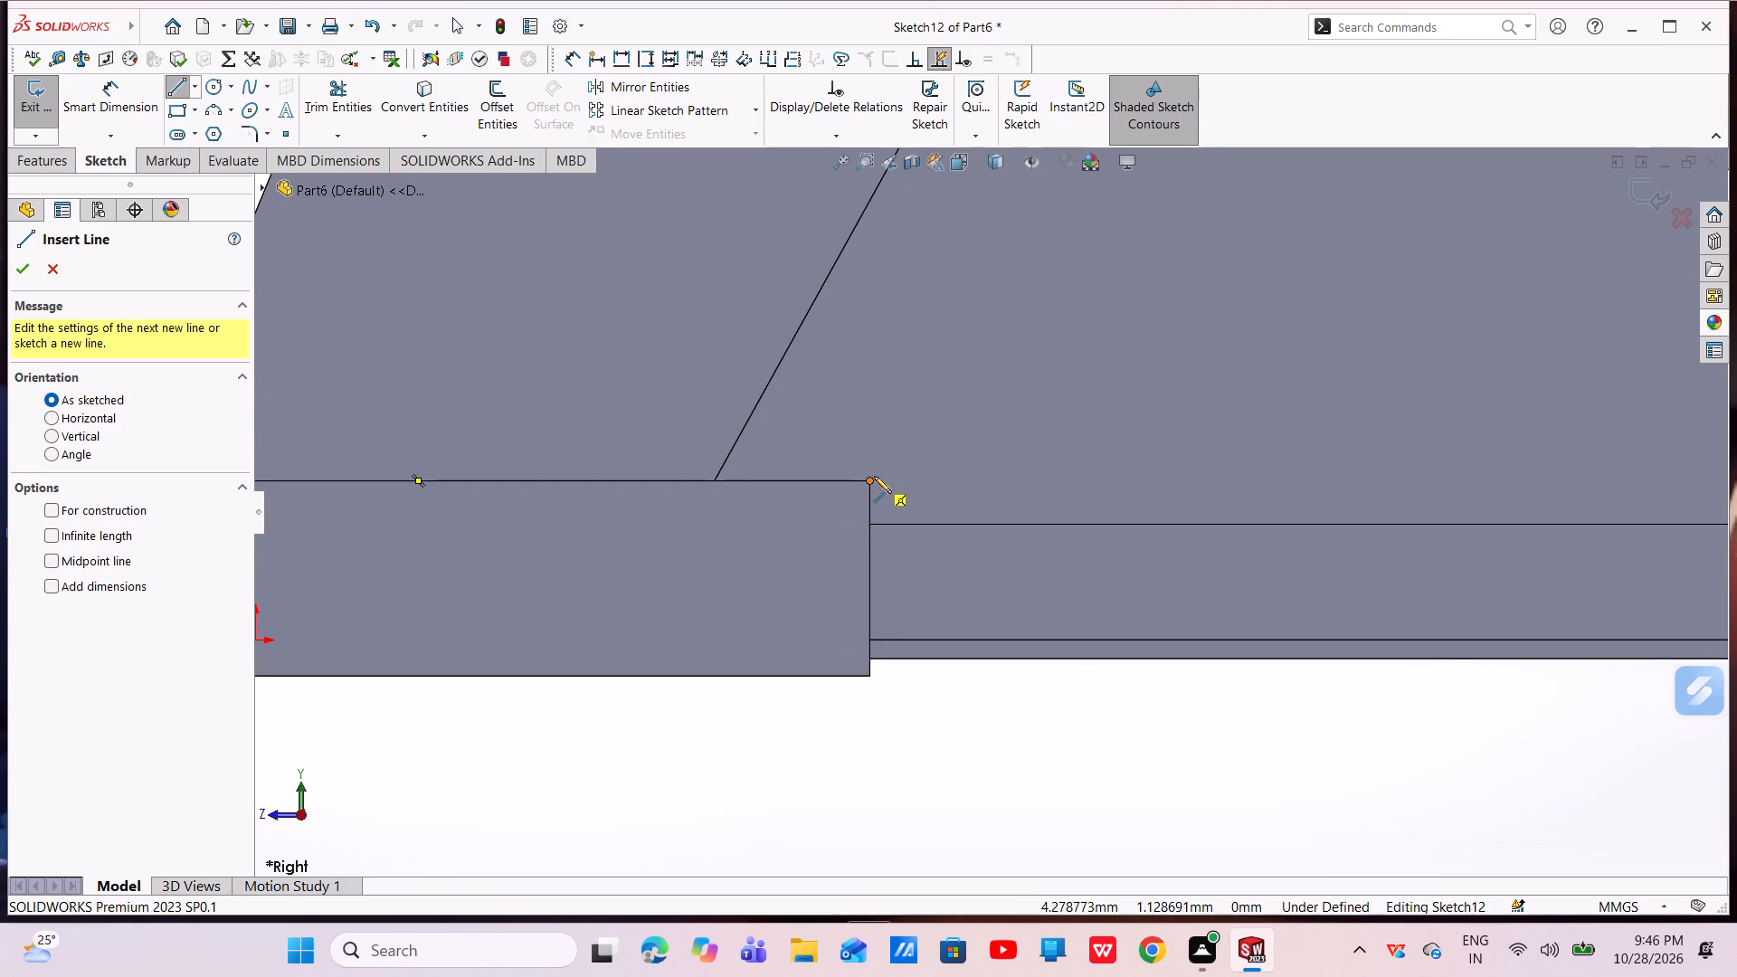
pyautogui.click(869, 479)
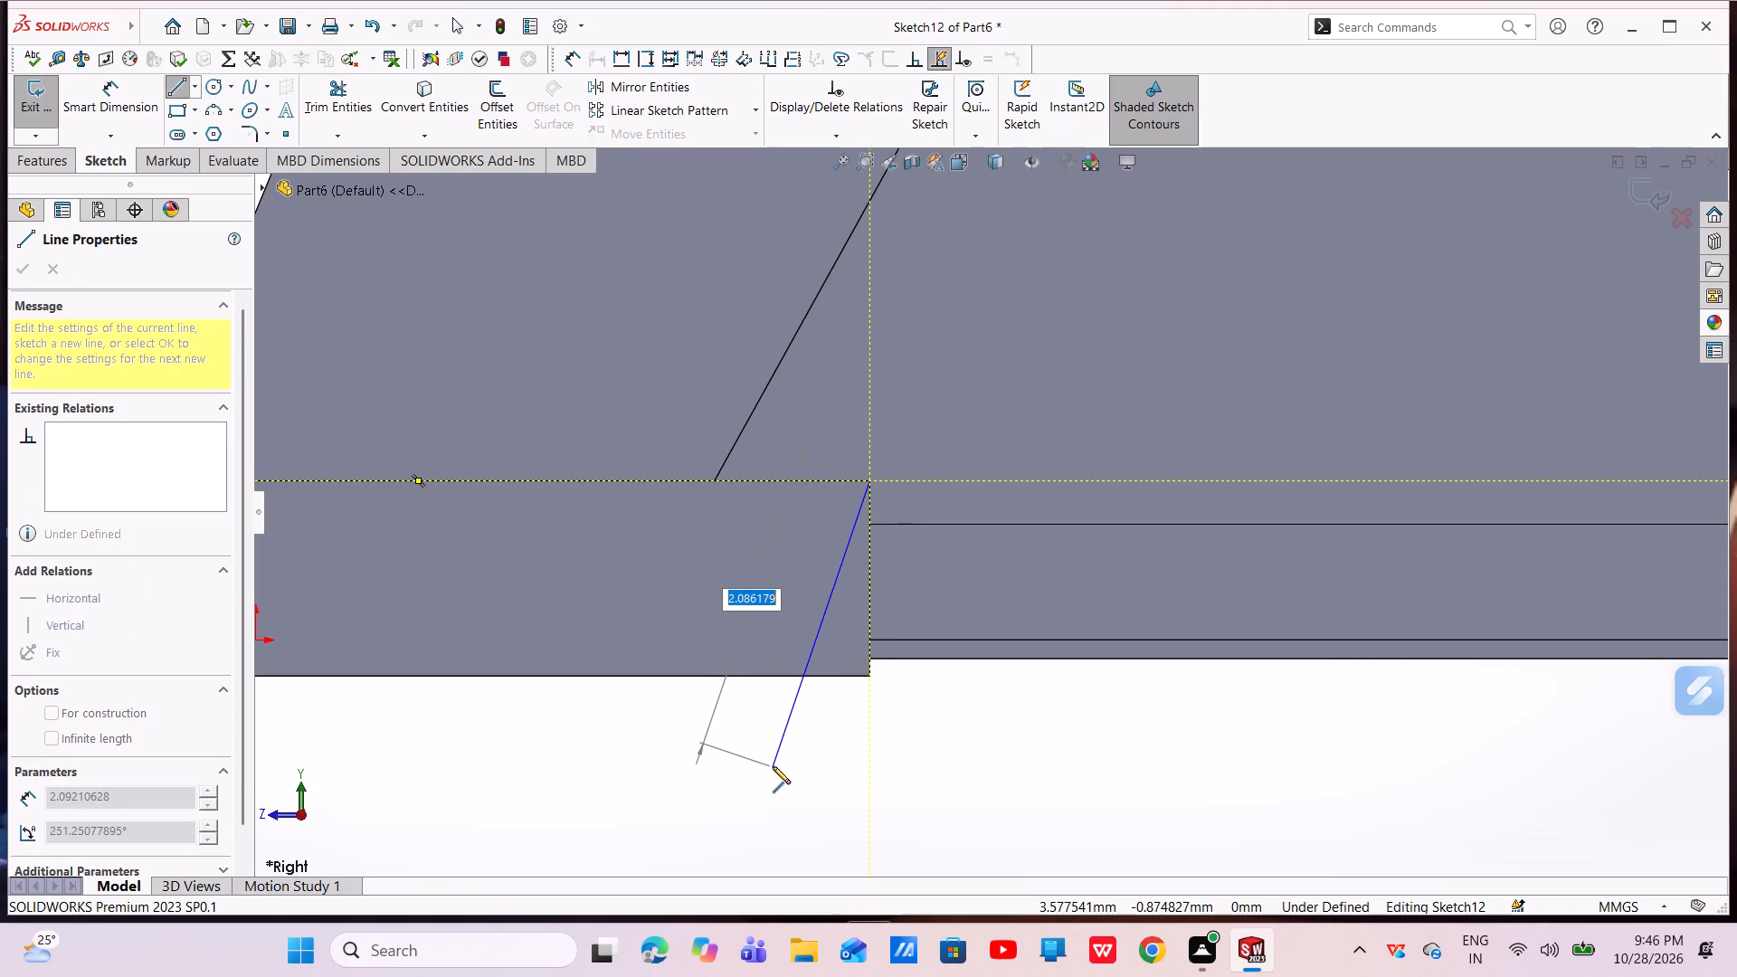
pyautogui.click(808, 679)
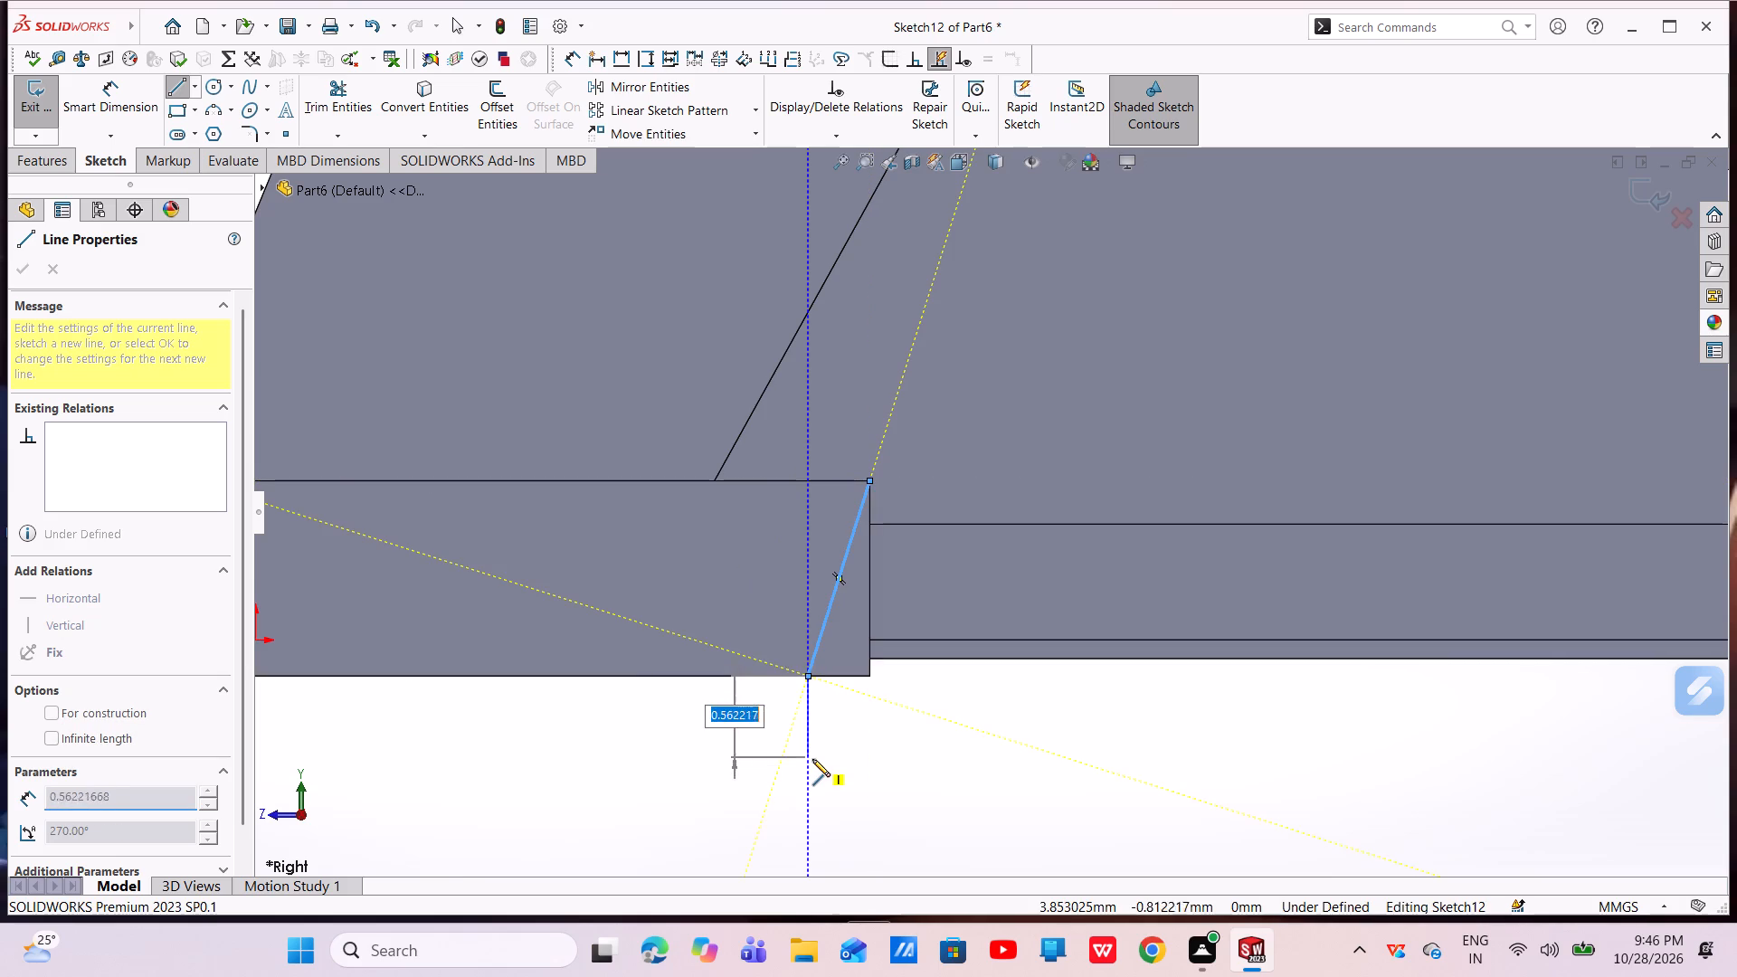
pyautogui.click(812, 764)
pyautogui.scroll(4, 812, 764)
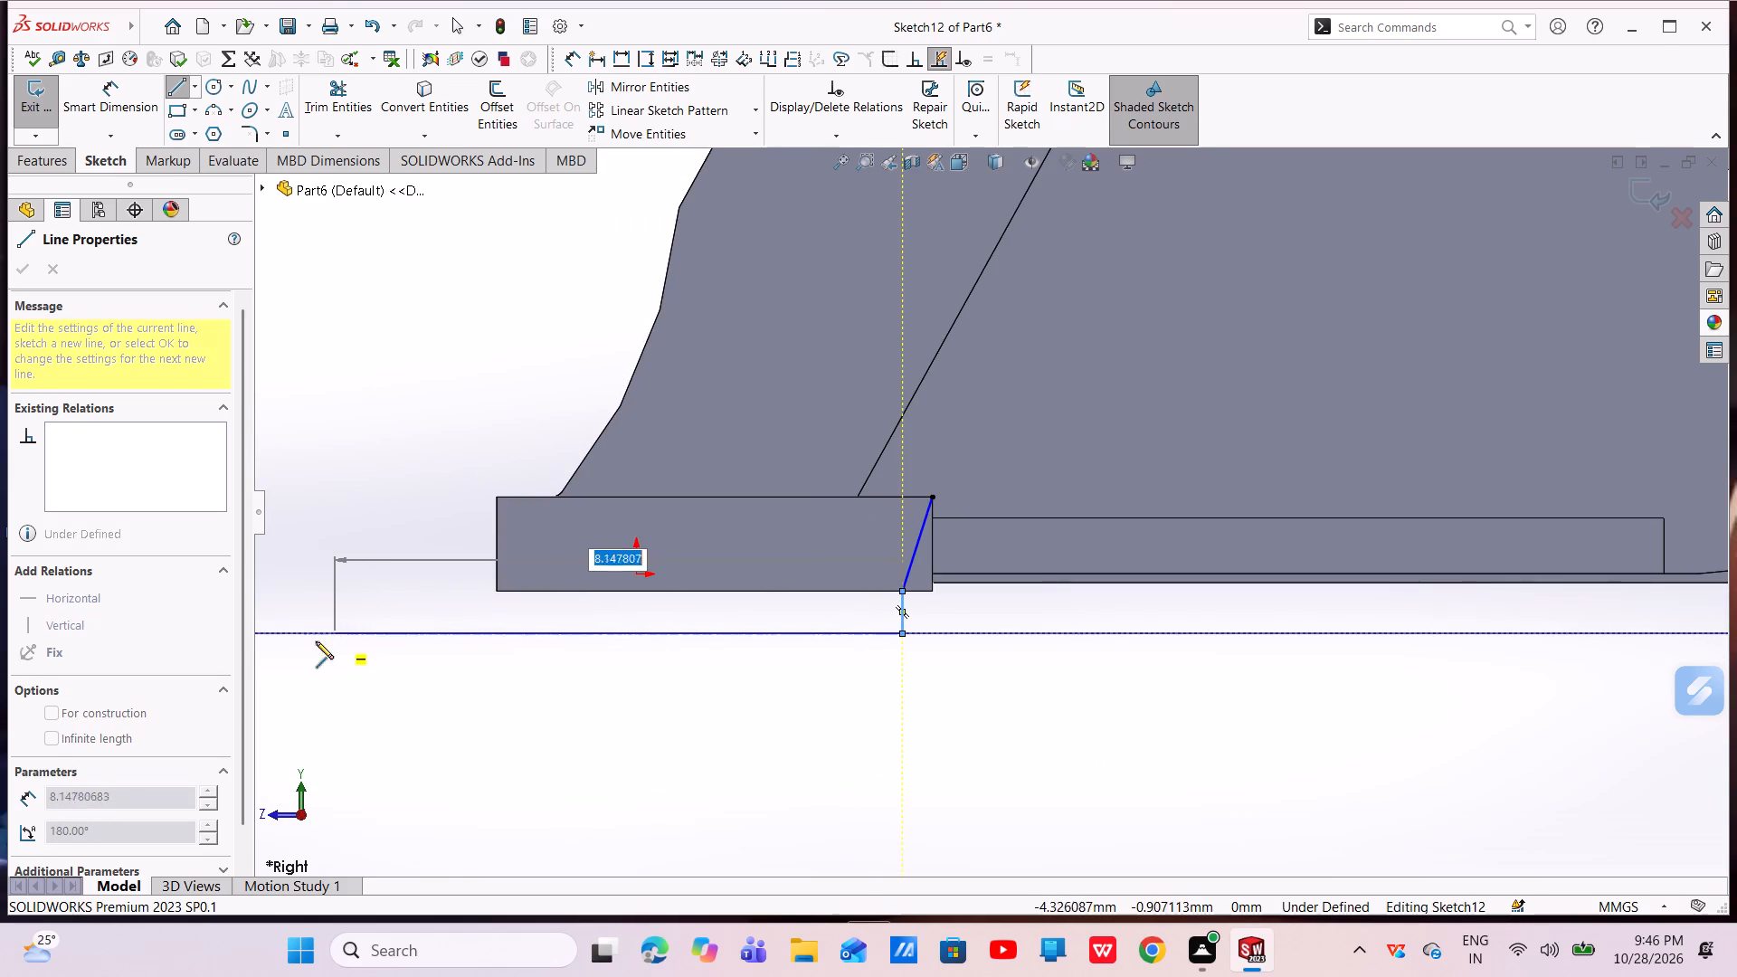
pyautogui.click(290, 634)
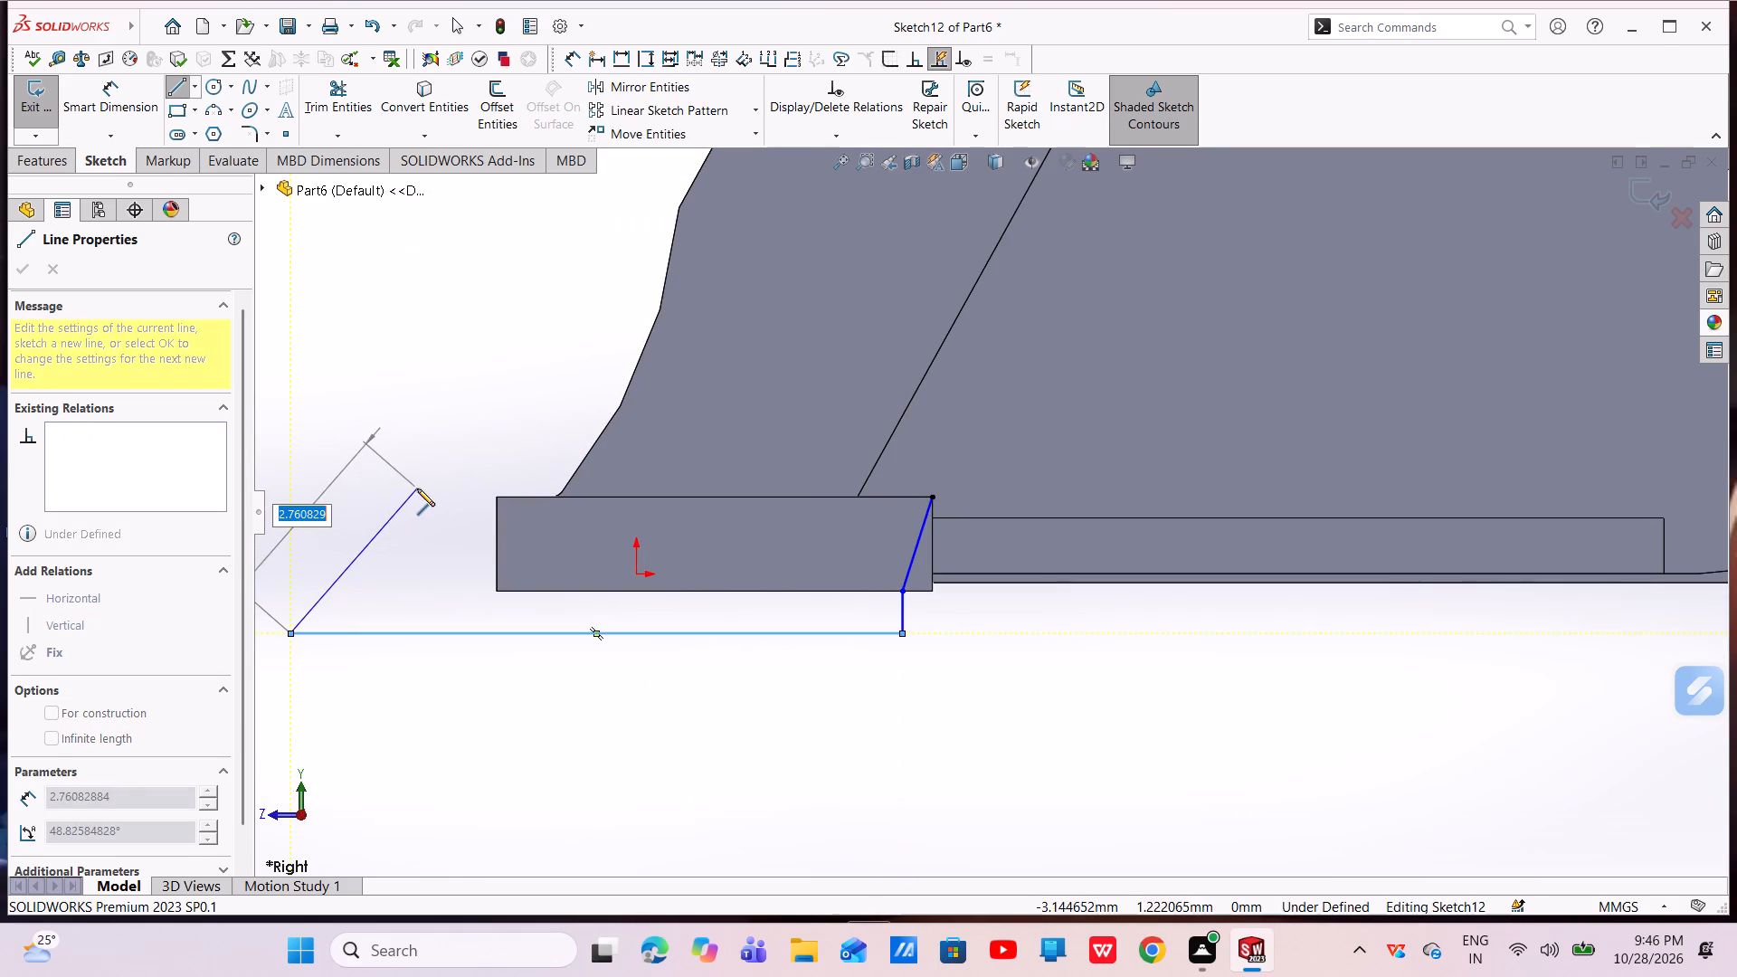
pyautogui.click(421, 483)
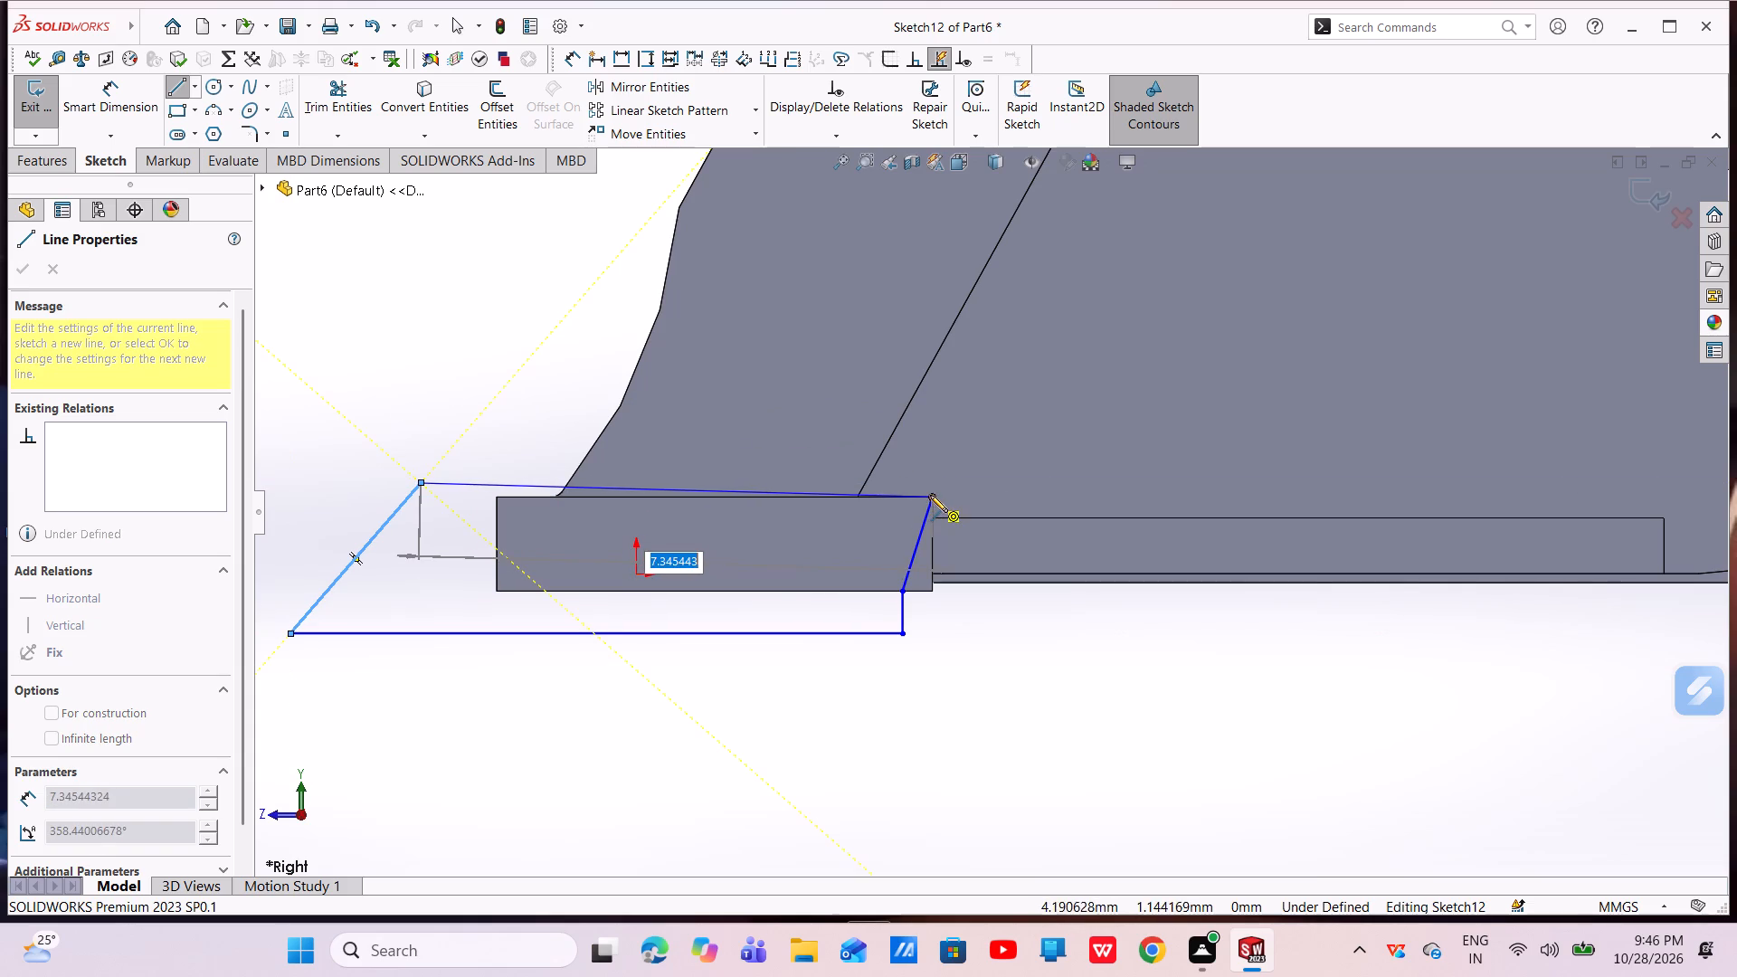
pyautogui.click(932, 495)
pyautogui.rightClick(932, 495)
pyautogui.click(978, 507)
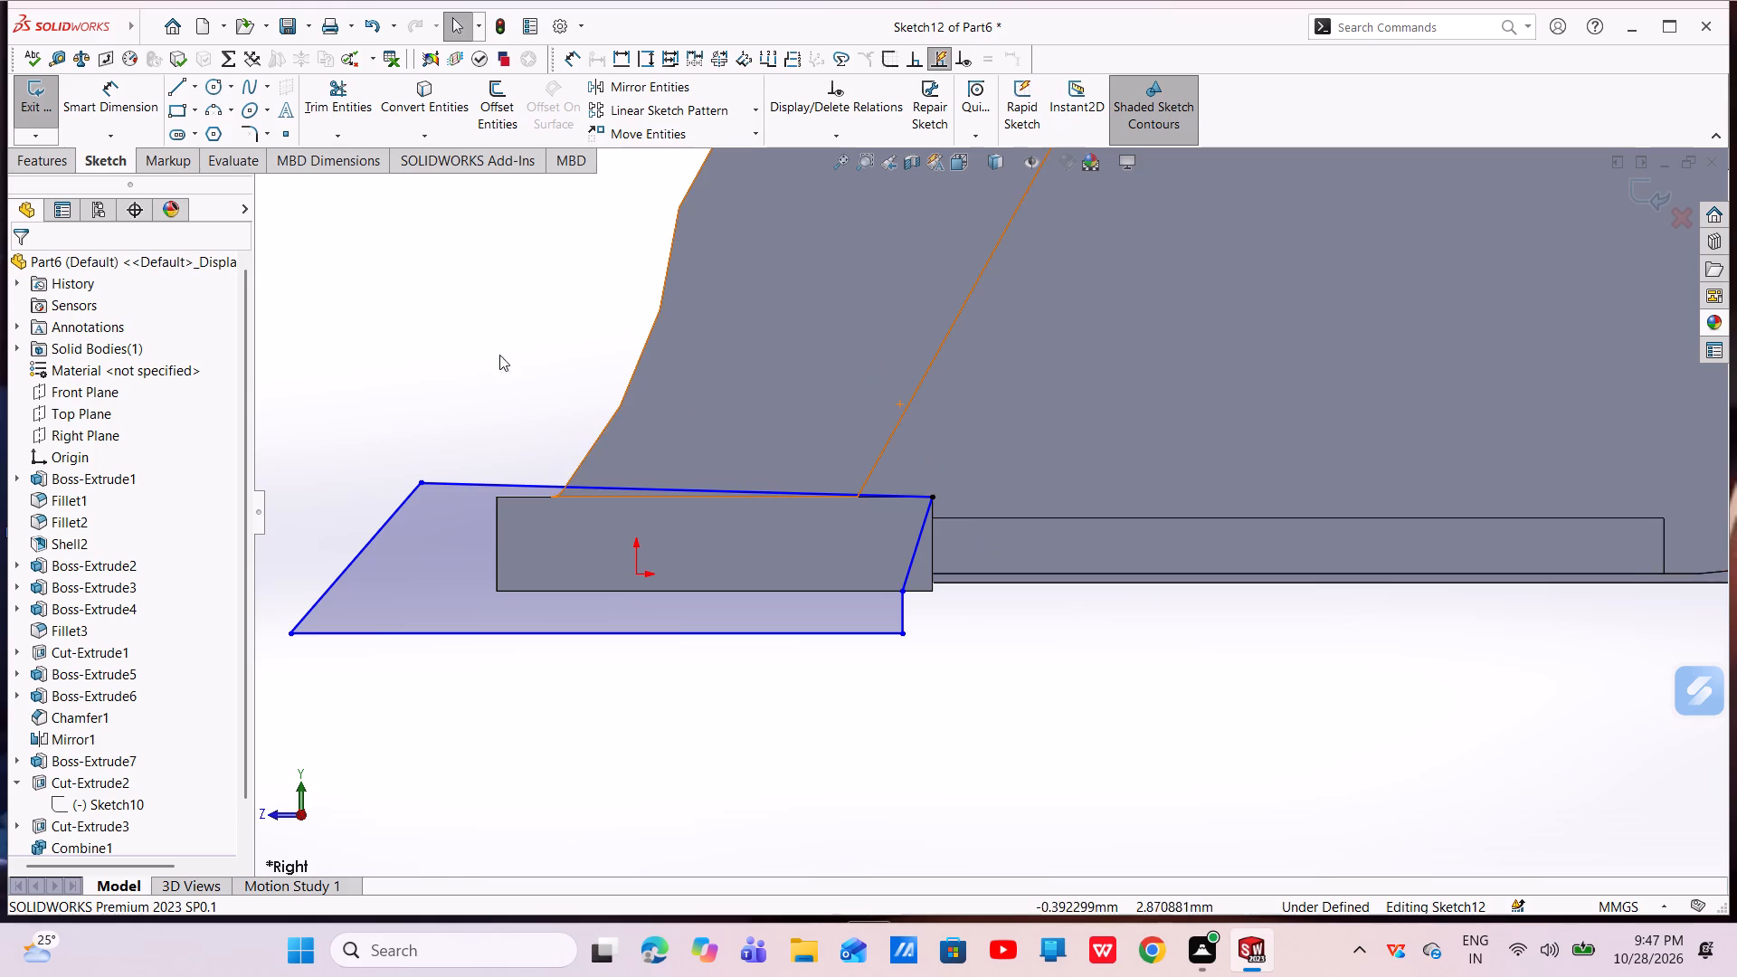
# Dimension the profile's short rear vertical line at 0.8 mm.
pyautogui.click(136, 94)
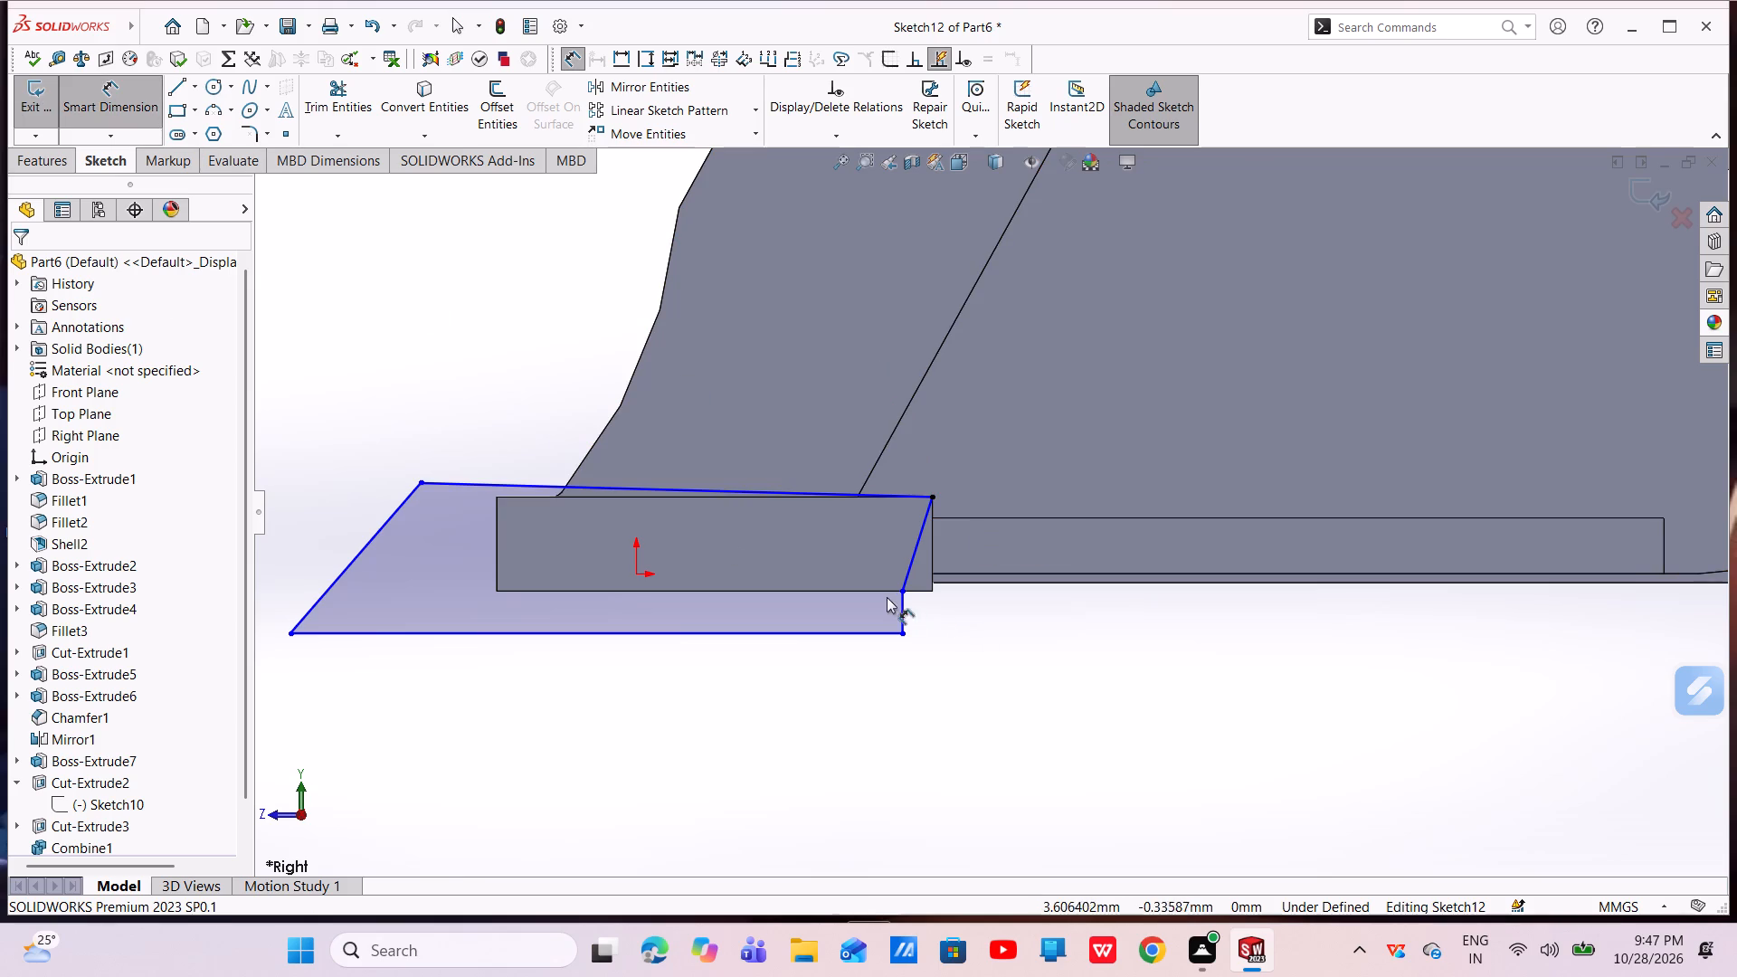
pyautogui.click(902, 610)
pyautogui.click(1039, 631)
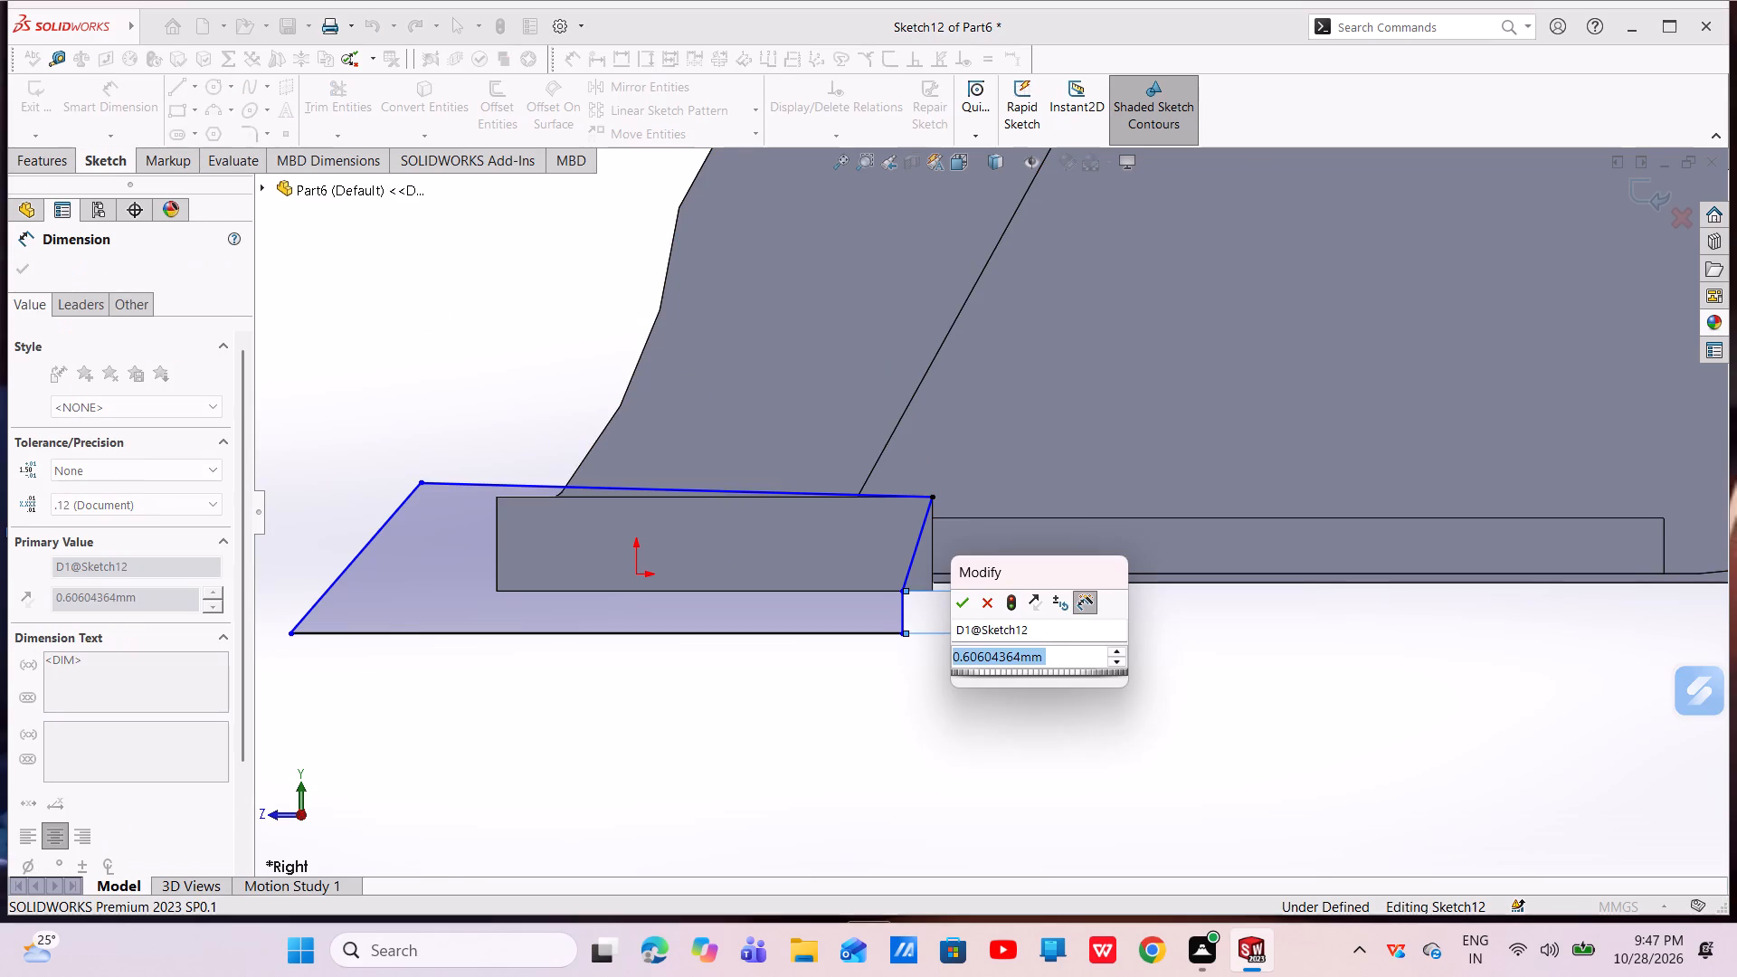
pyautogui.press('BackSpace')
pyautogui.press('0')
pyautogui.write('.8')
pyautogui.press('Return')
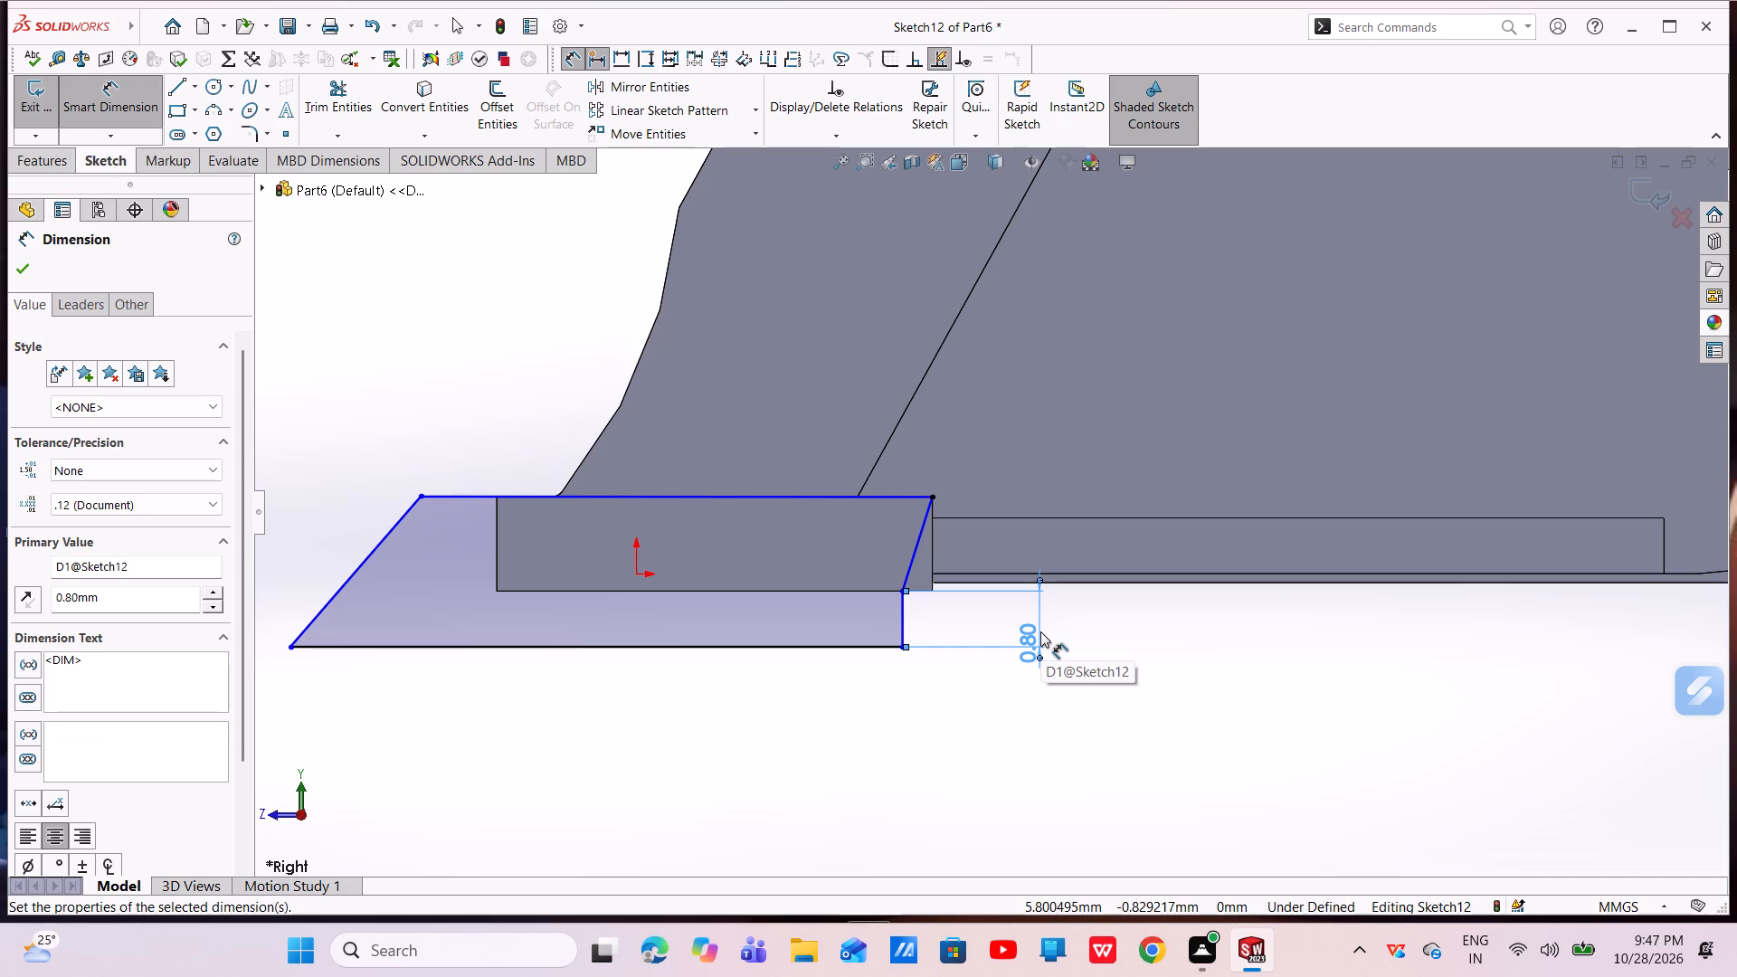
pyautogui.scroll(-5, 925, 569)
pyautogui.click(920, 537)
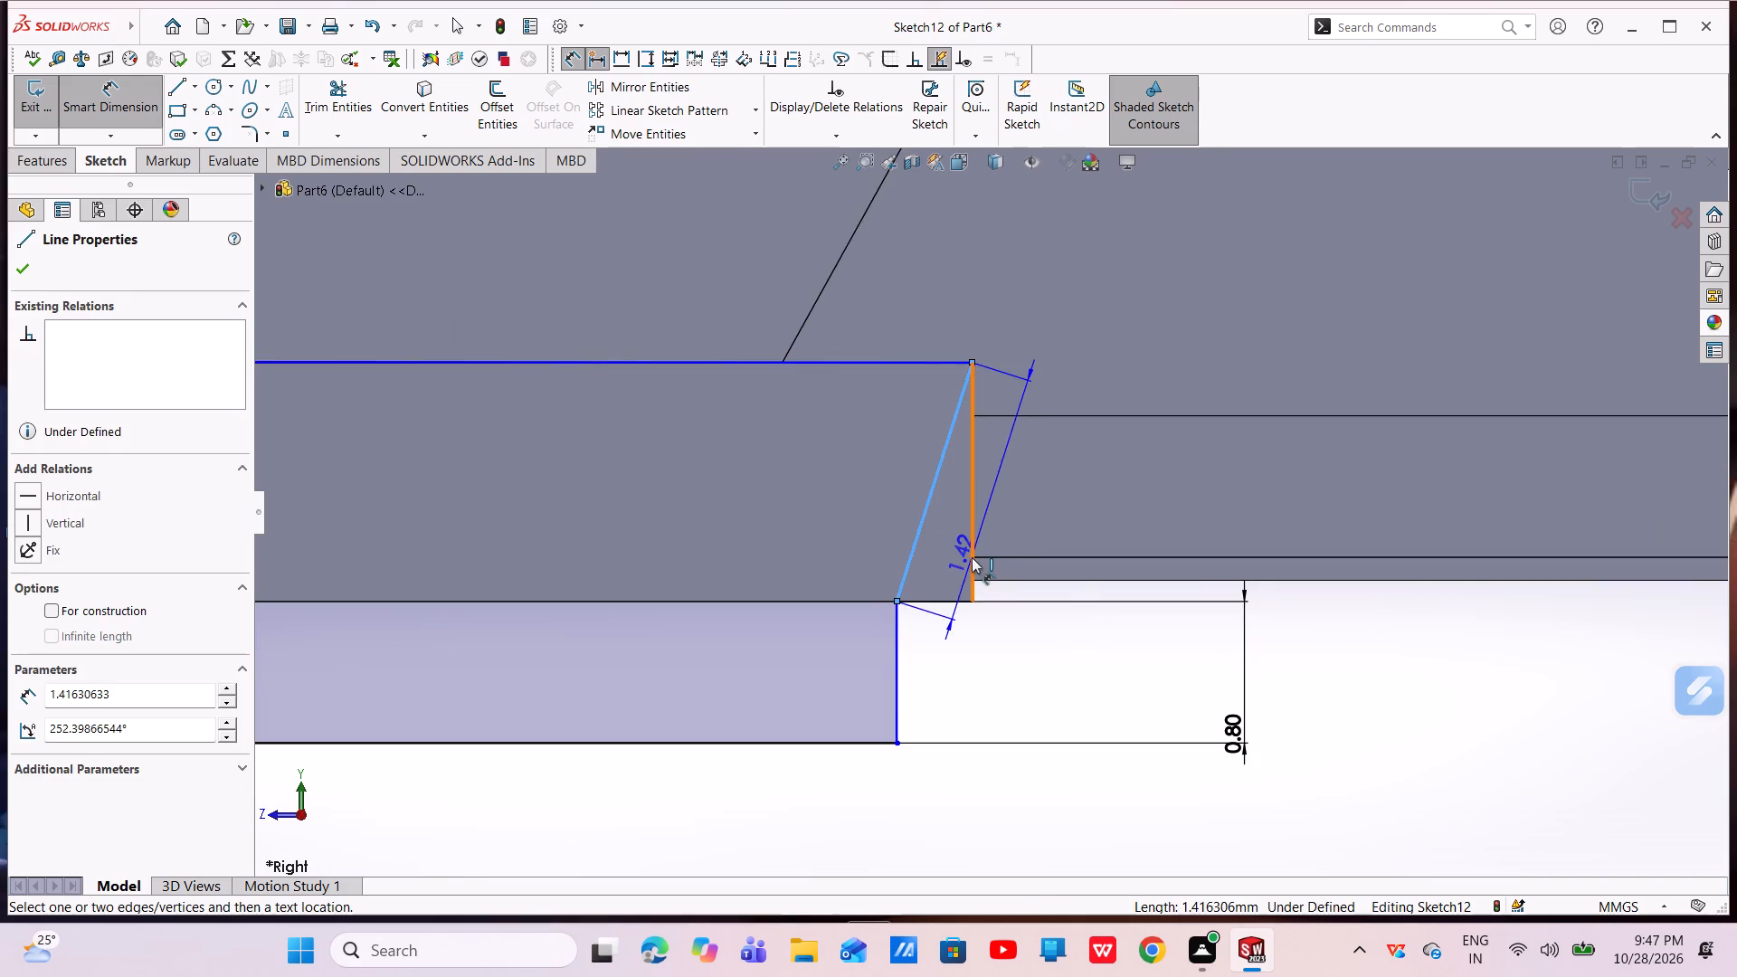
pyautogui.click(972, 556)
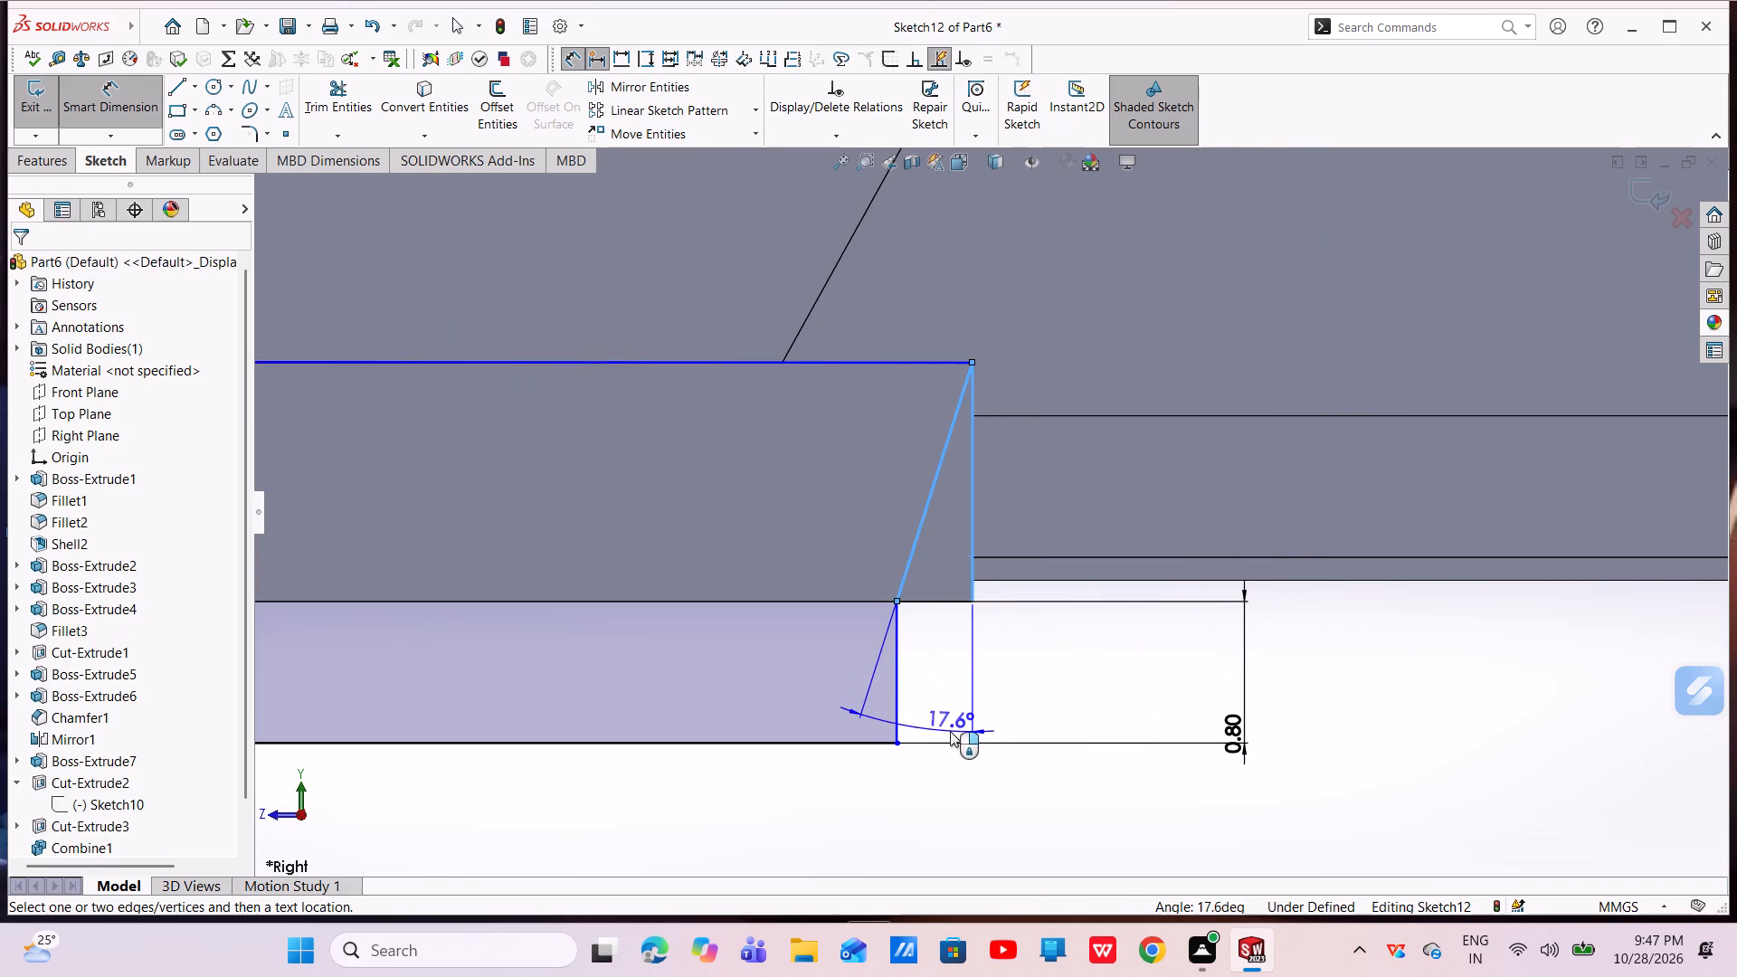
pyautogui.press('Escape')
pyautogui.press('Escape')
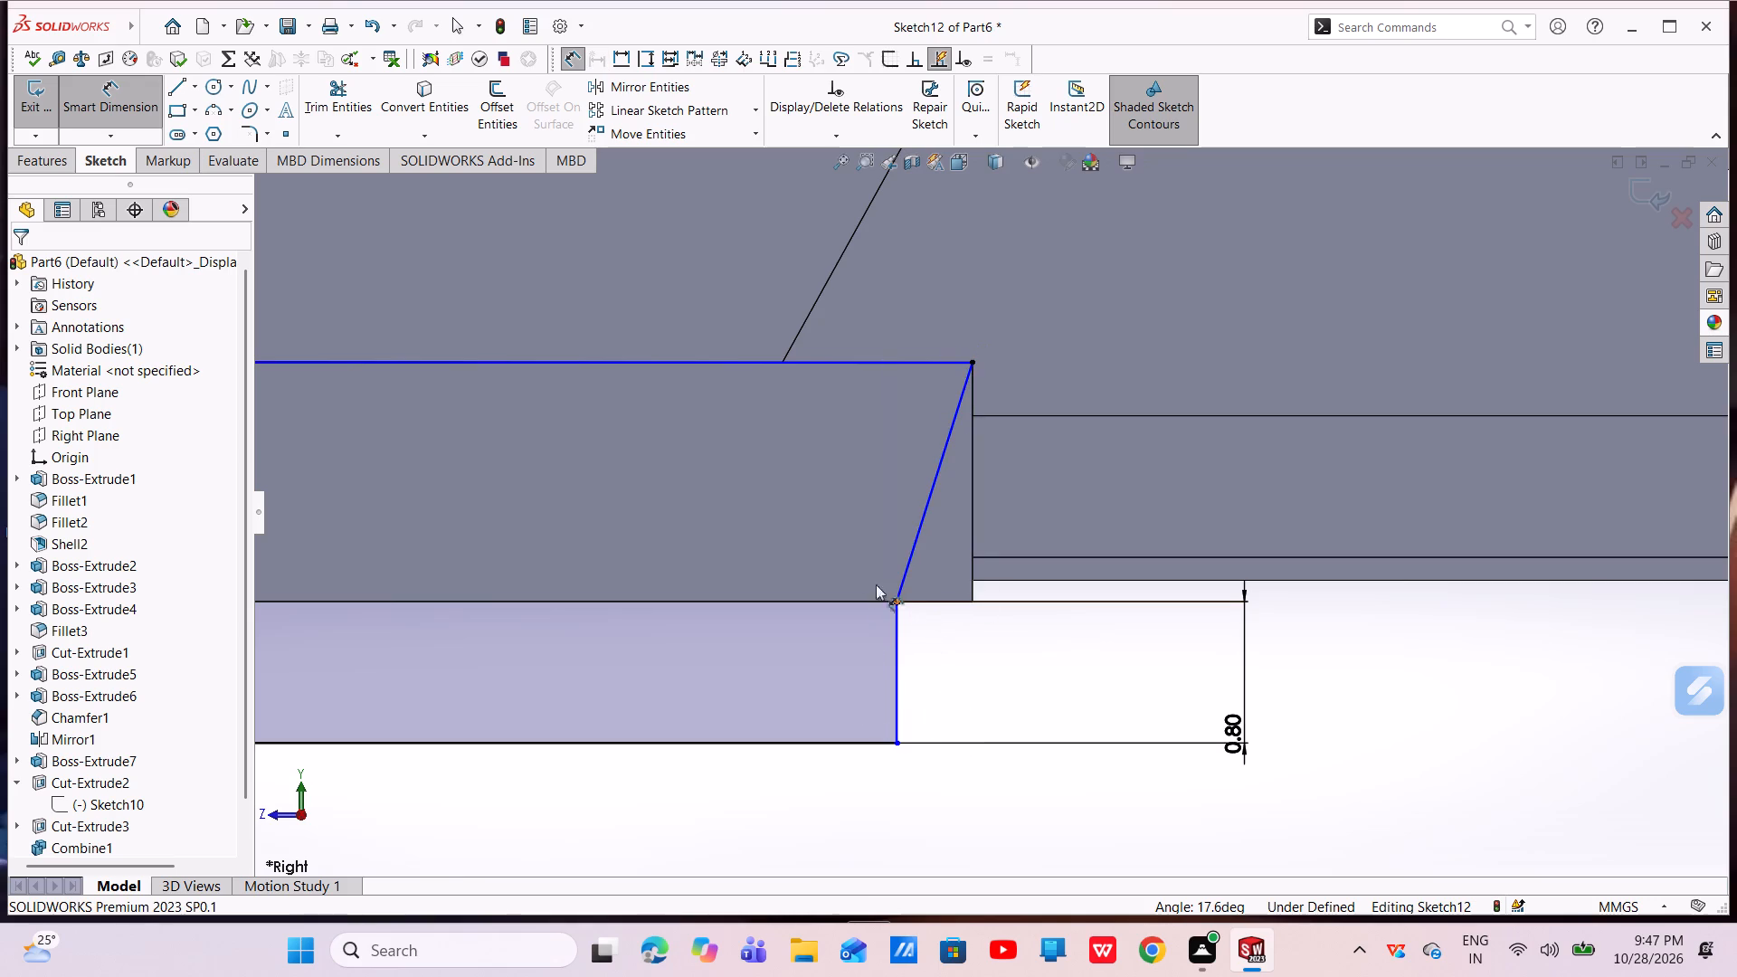
# Dimension the horizontal offset from the lip's rear edge to the top of the short vertical line at 0.5 mm.
pyautogui.click(896, 598)
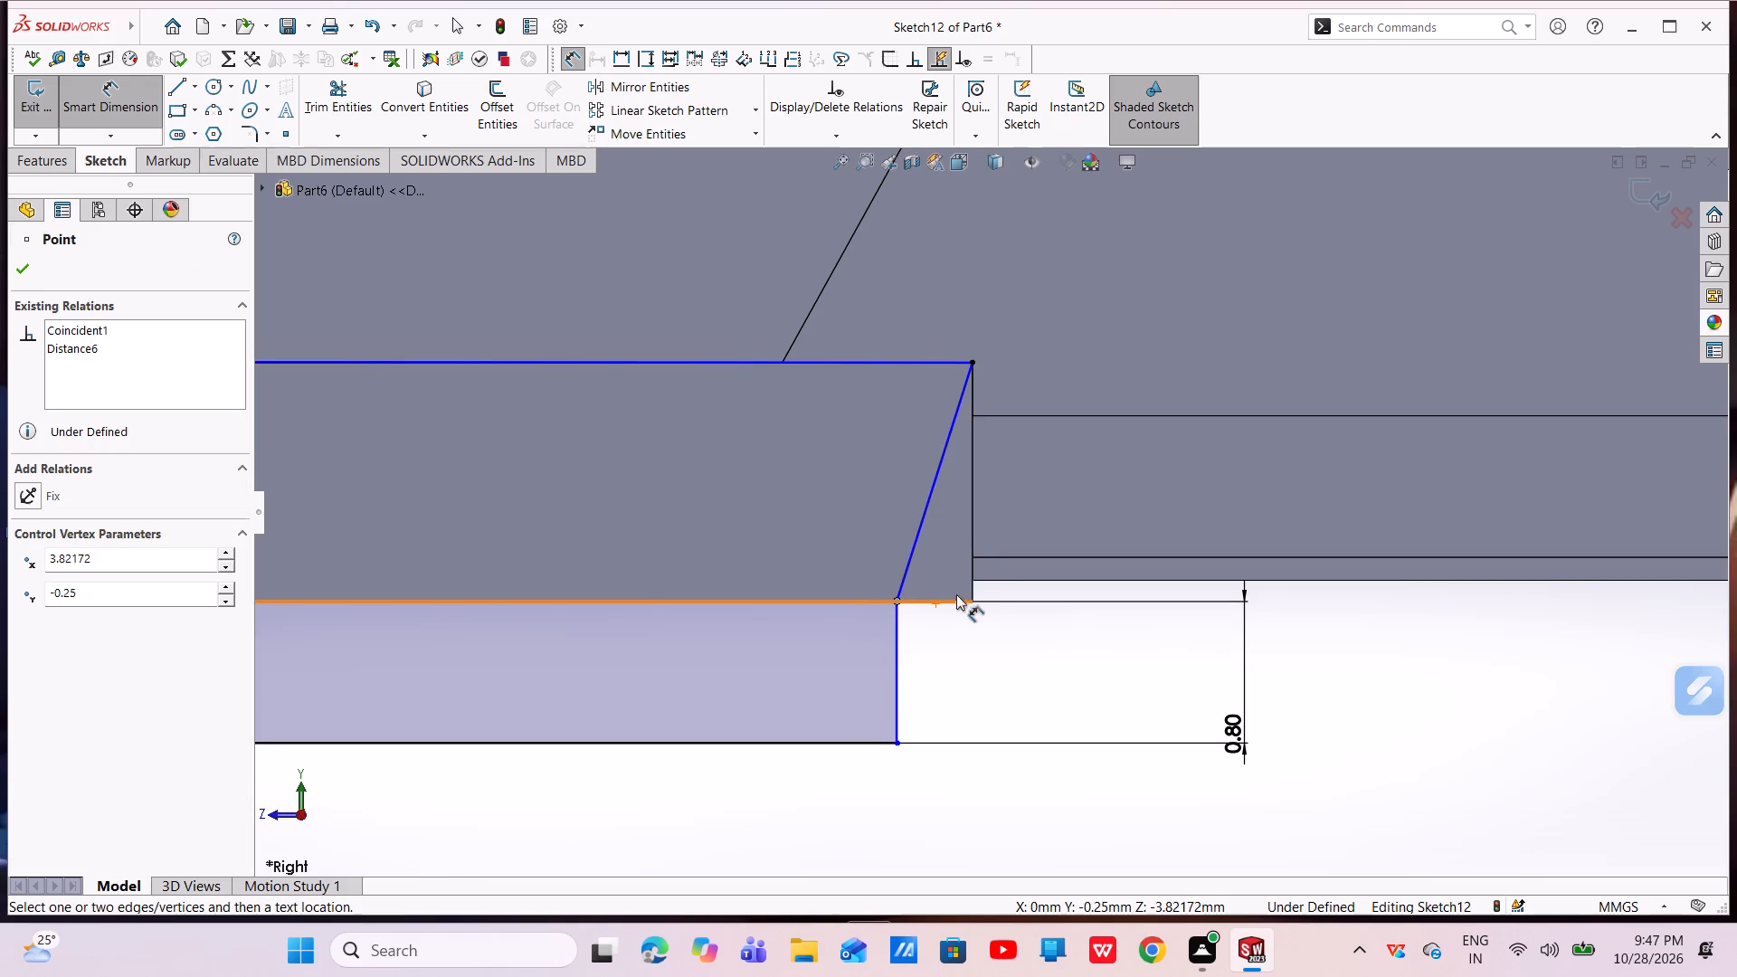
pyautogui.click(972, 578)
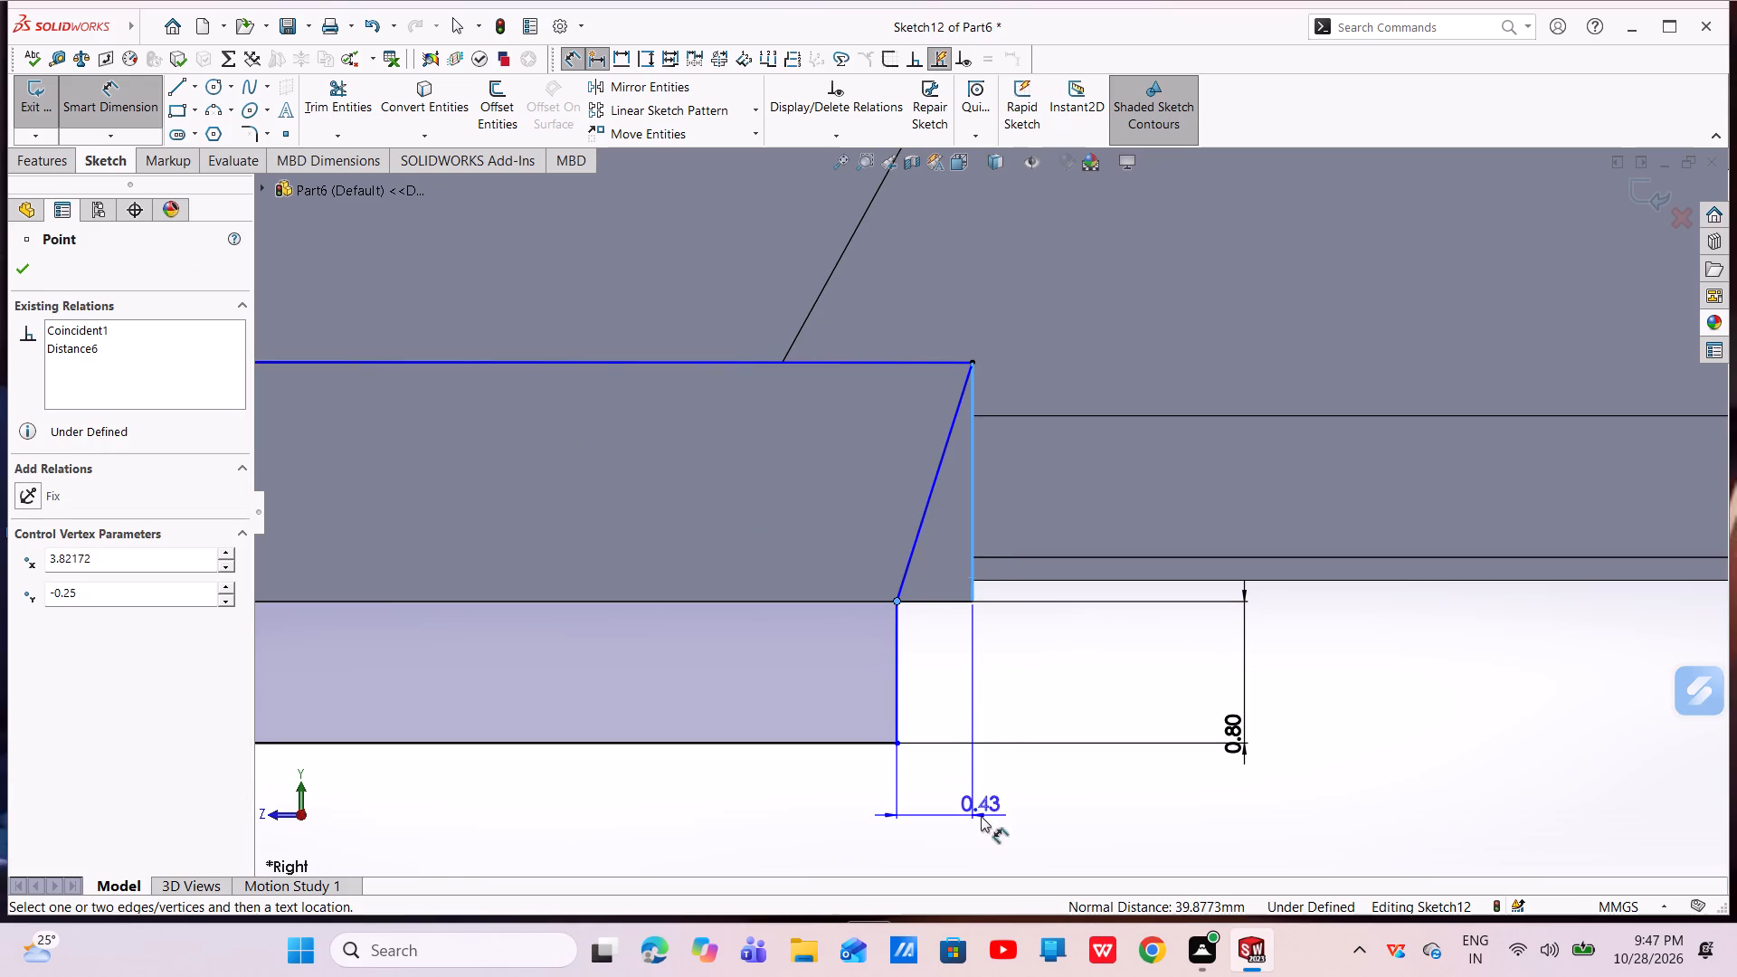
pyautogui.click(981, 816)
pyautogui.press('BackSpace')
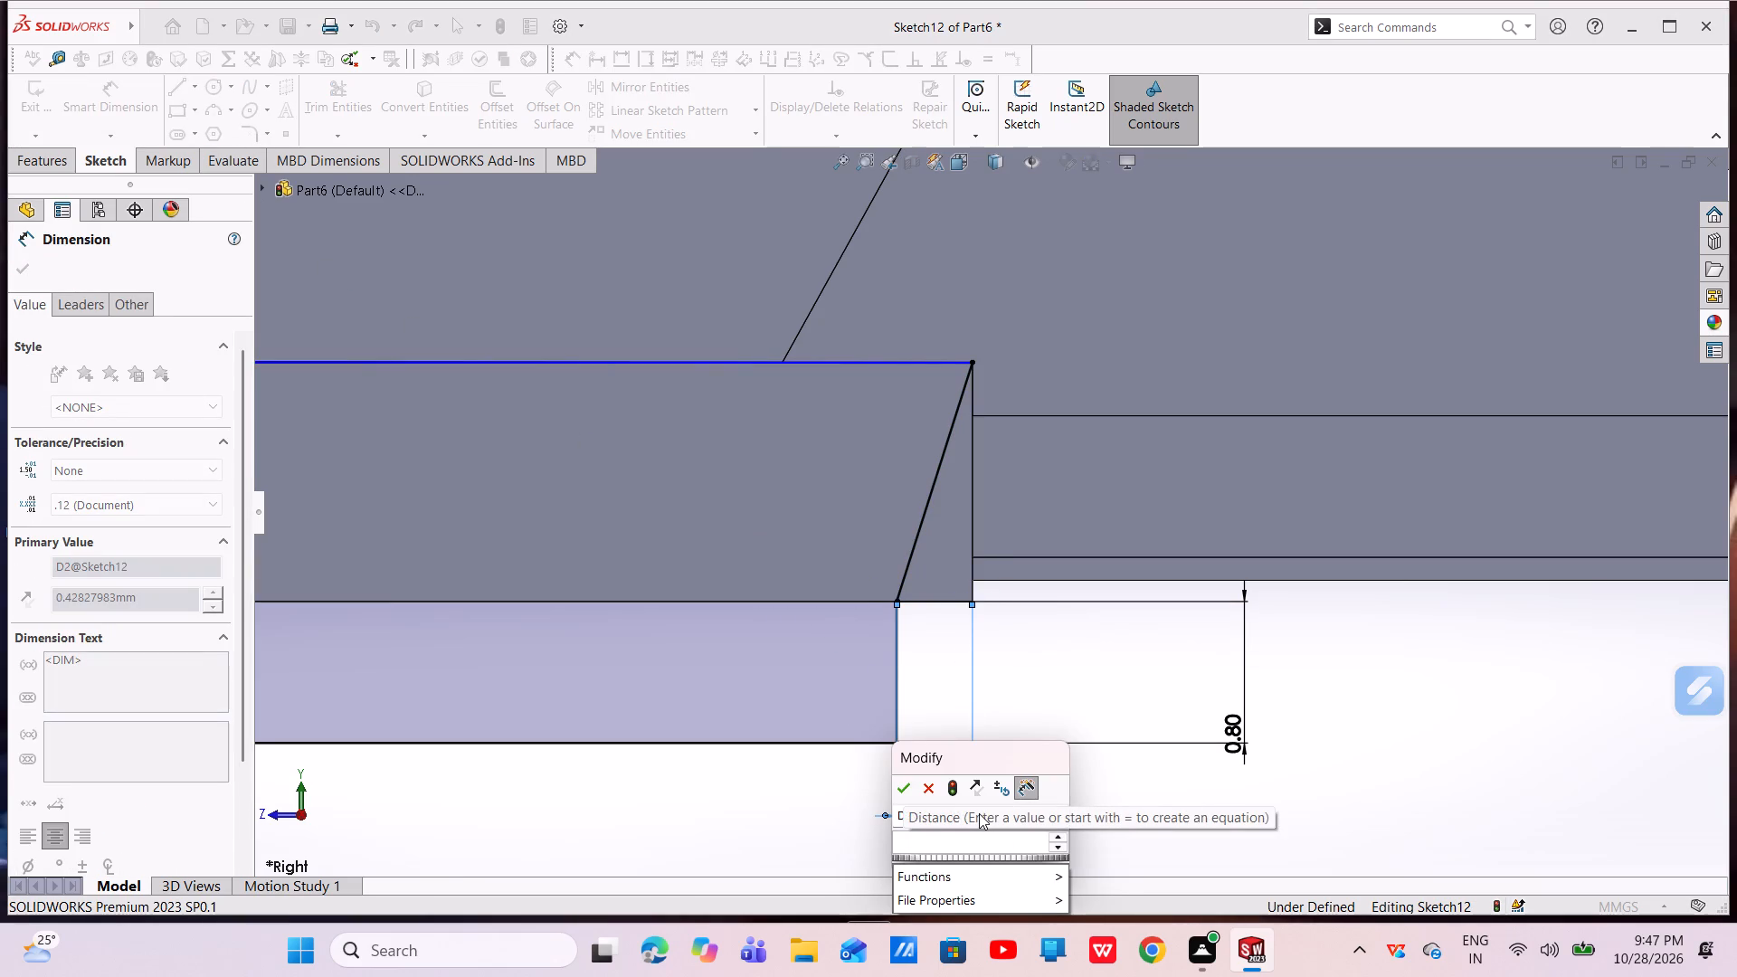
pyautogui.write('0.5')
pyautogui.press('Return')
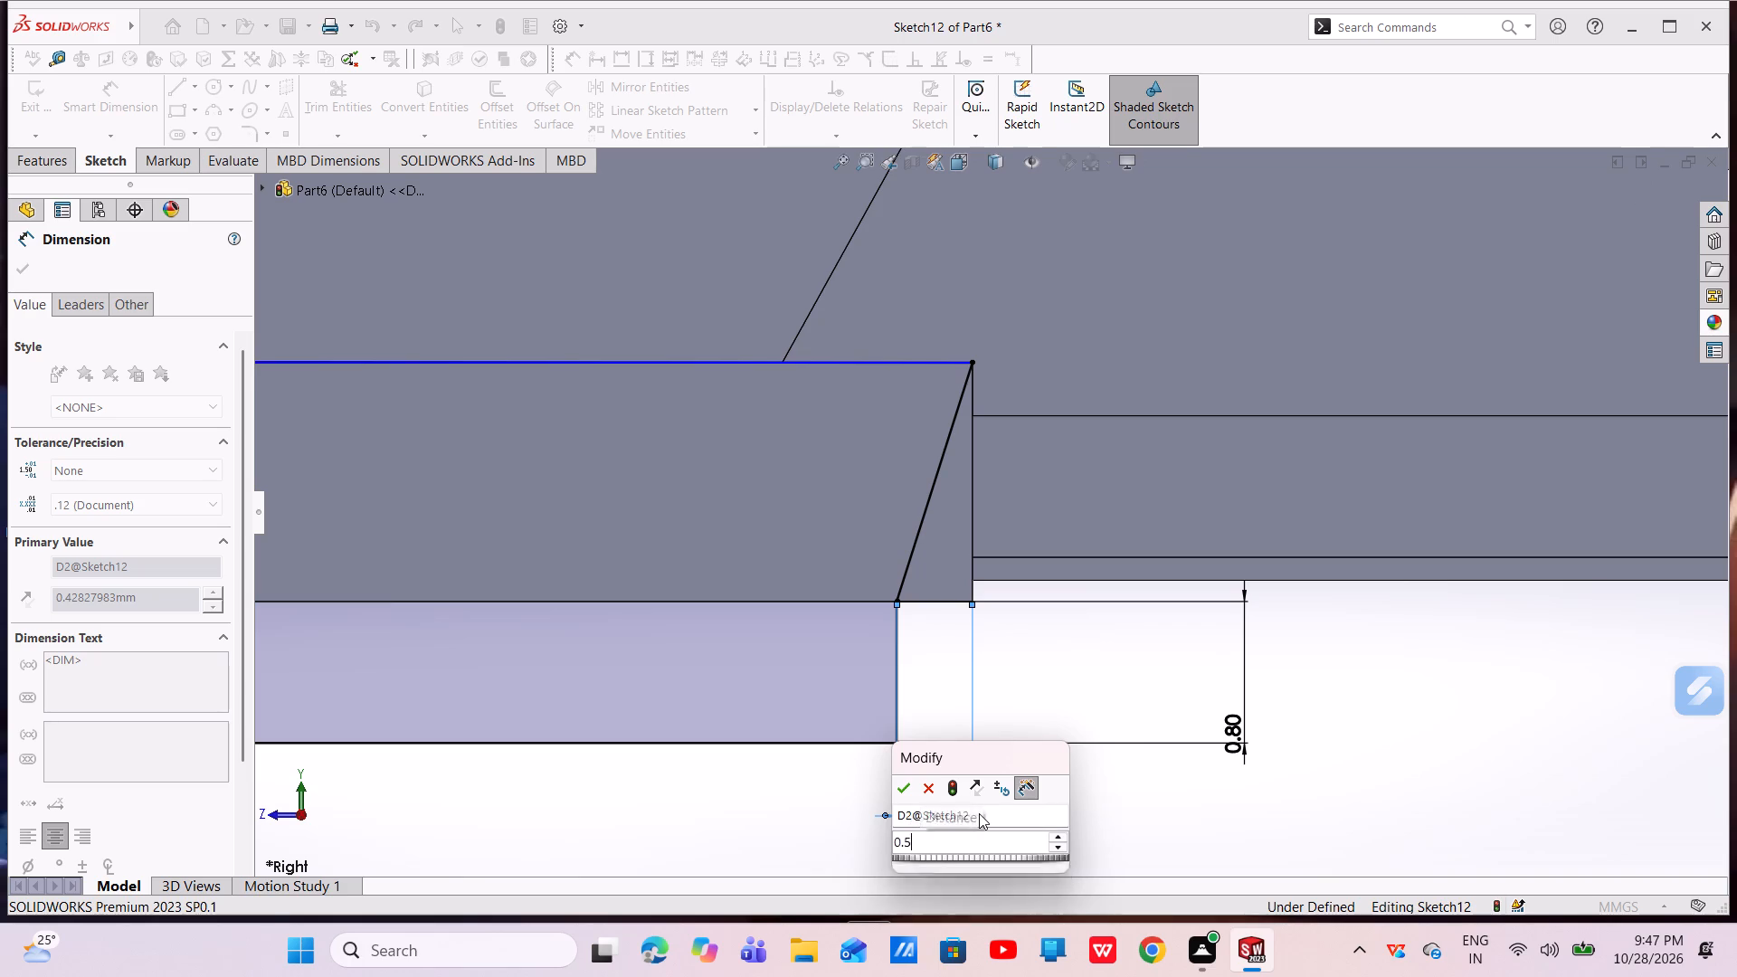
pyautogui.press('Escape')
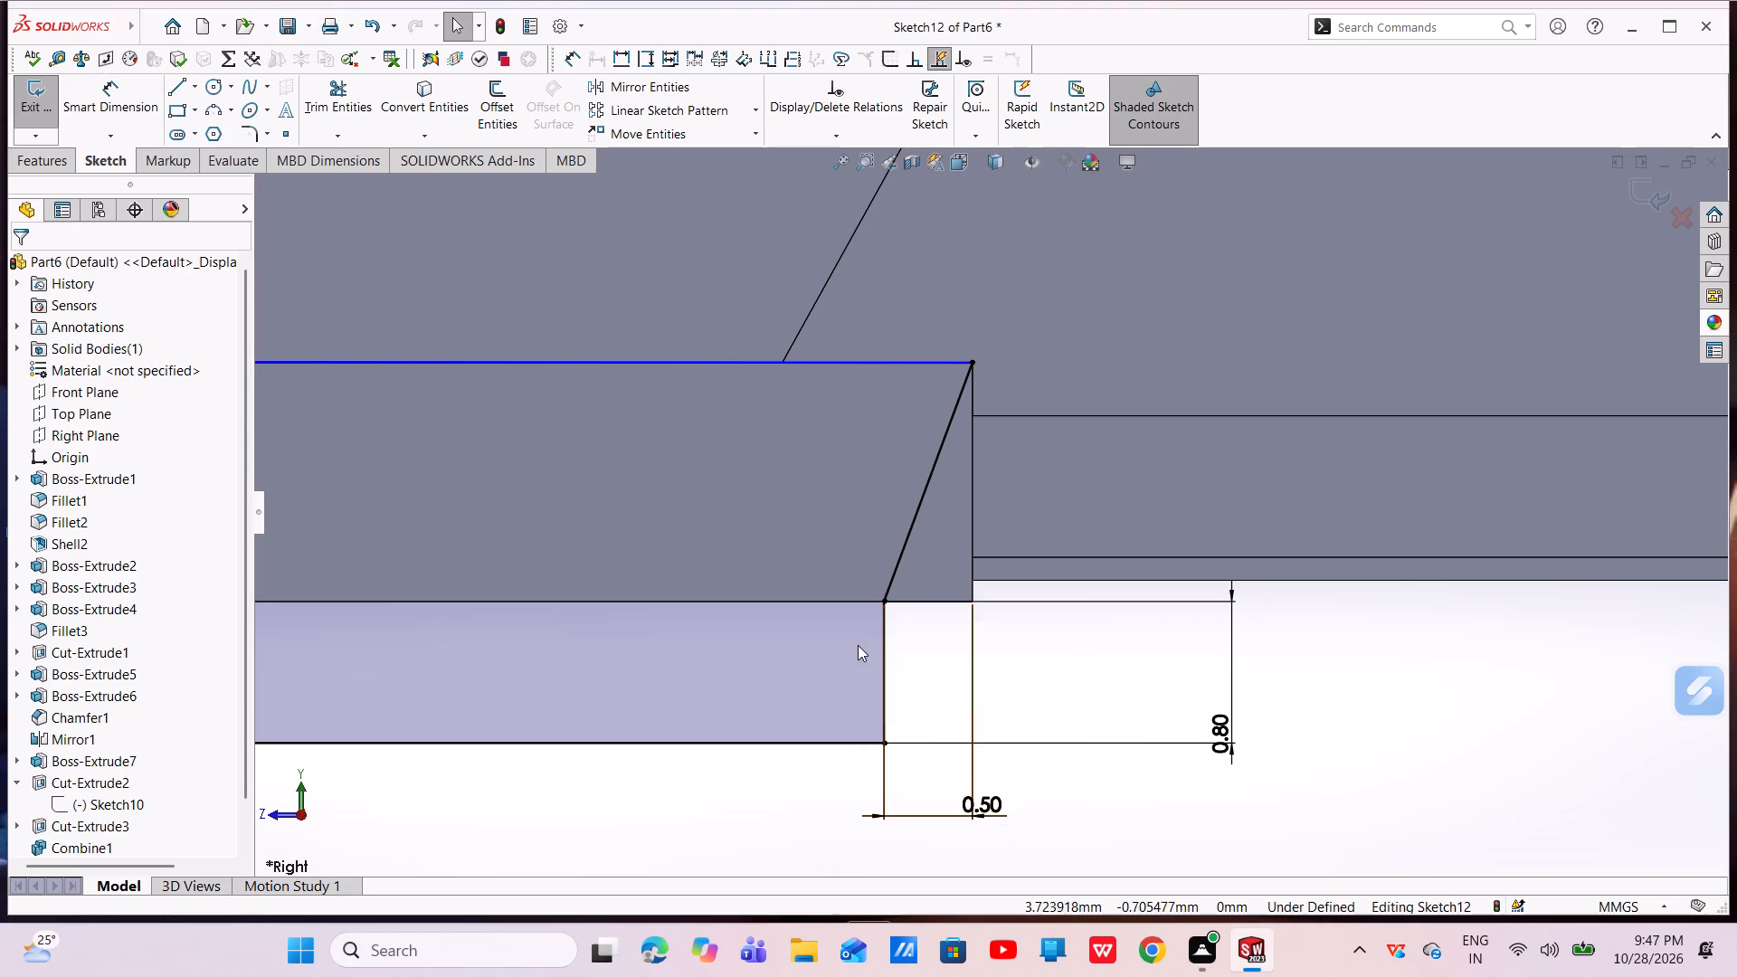
# Dimension the horizontal distance from the lip's front edge to the profile's lower front corner at 5 mm.
pyautogui.scroll(7, 859, 642)
pyautogui.scroll(-1, 898, 546)
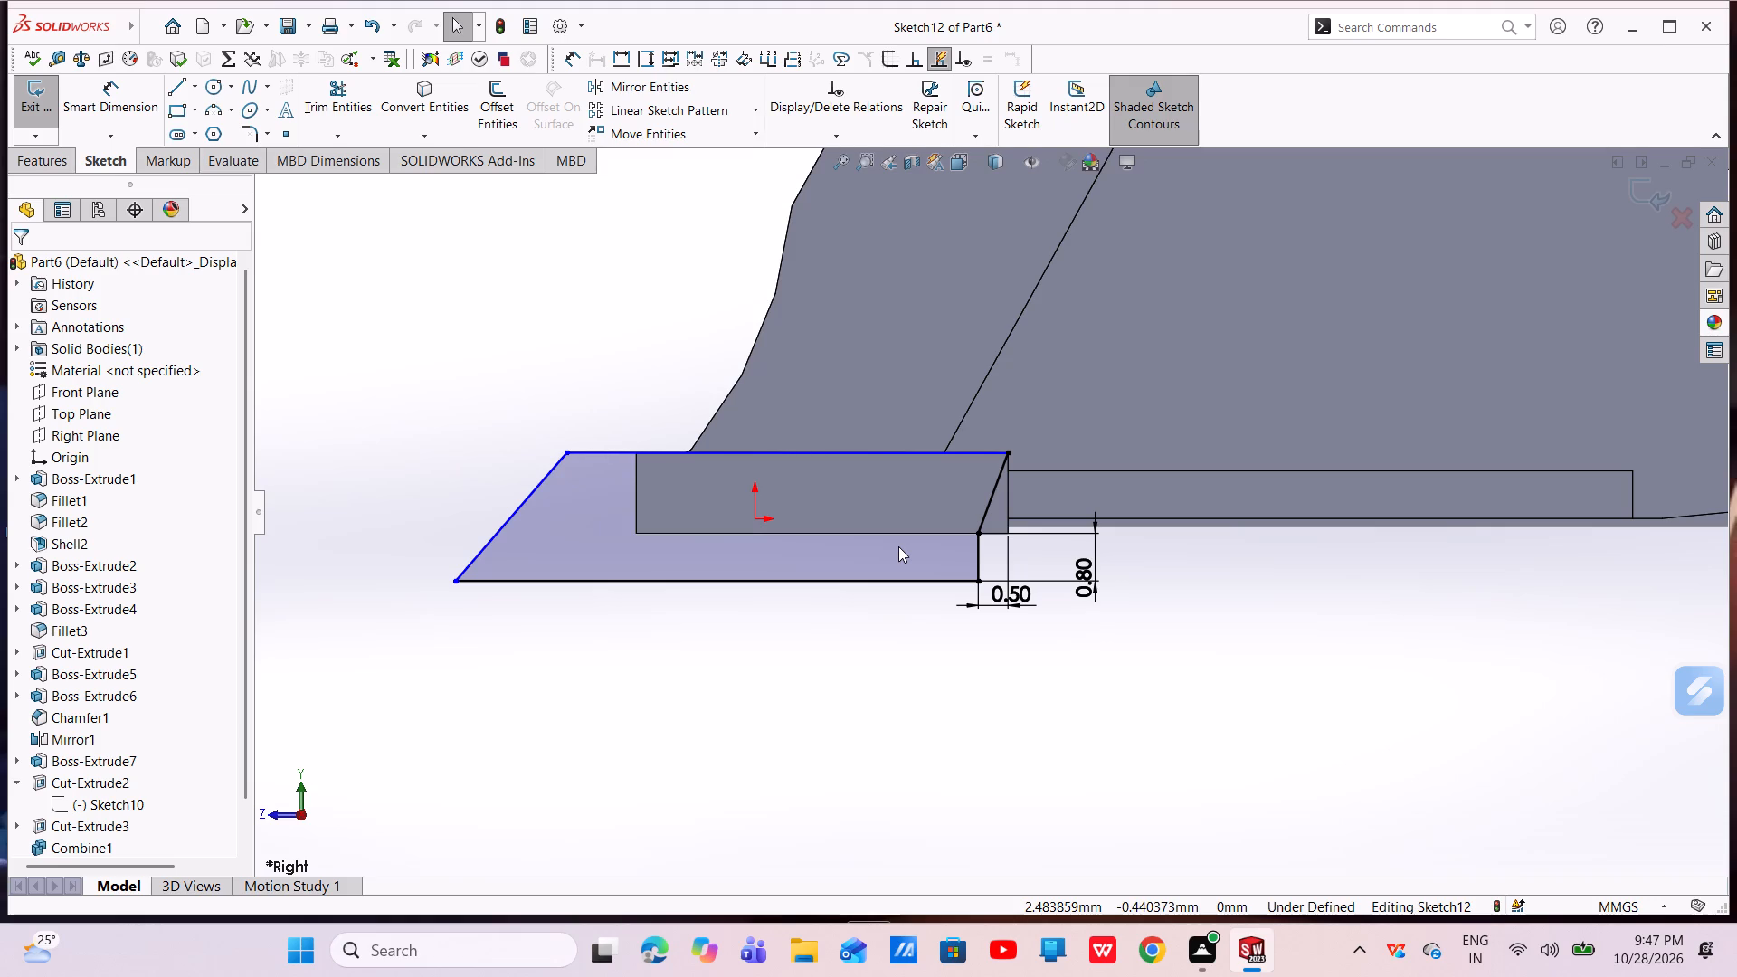
pyautogui.click(106, 119)
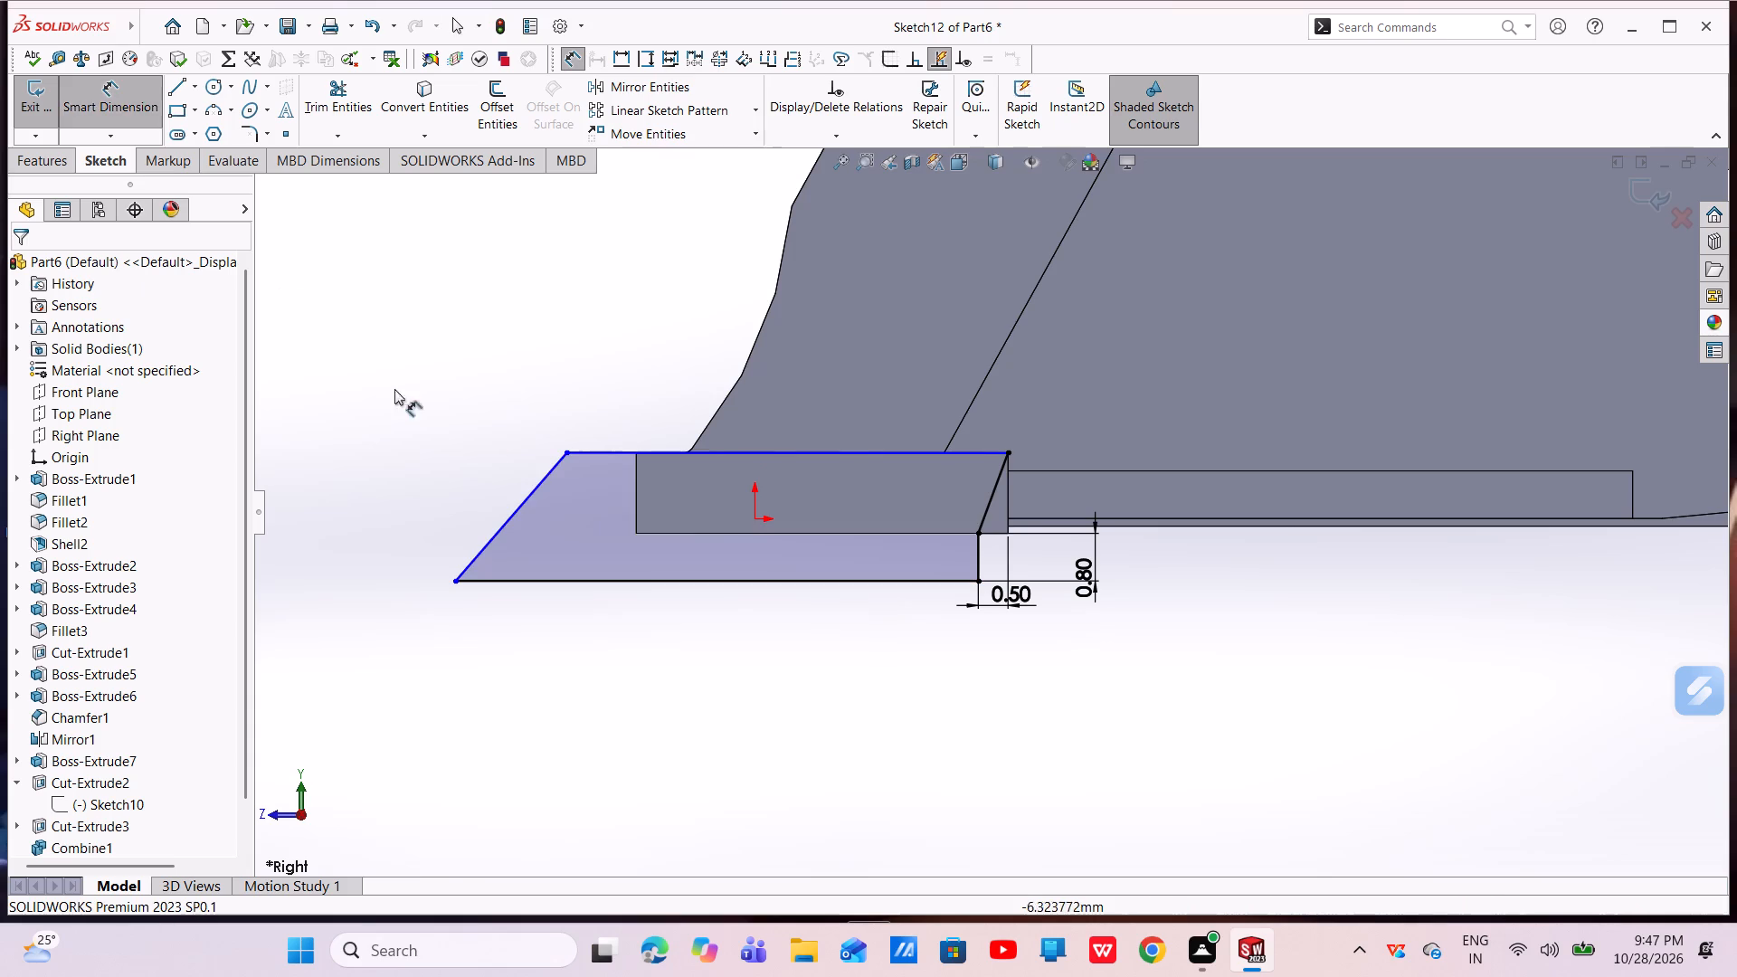
pyautogui.click(636, 516)
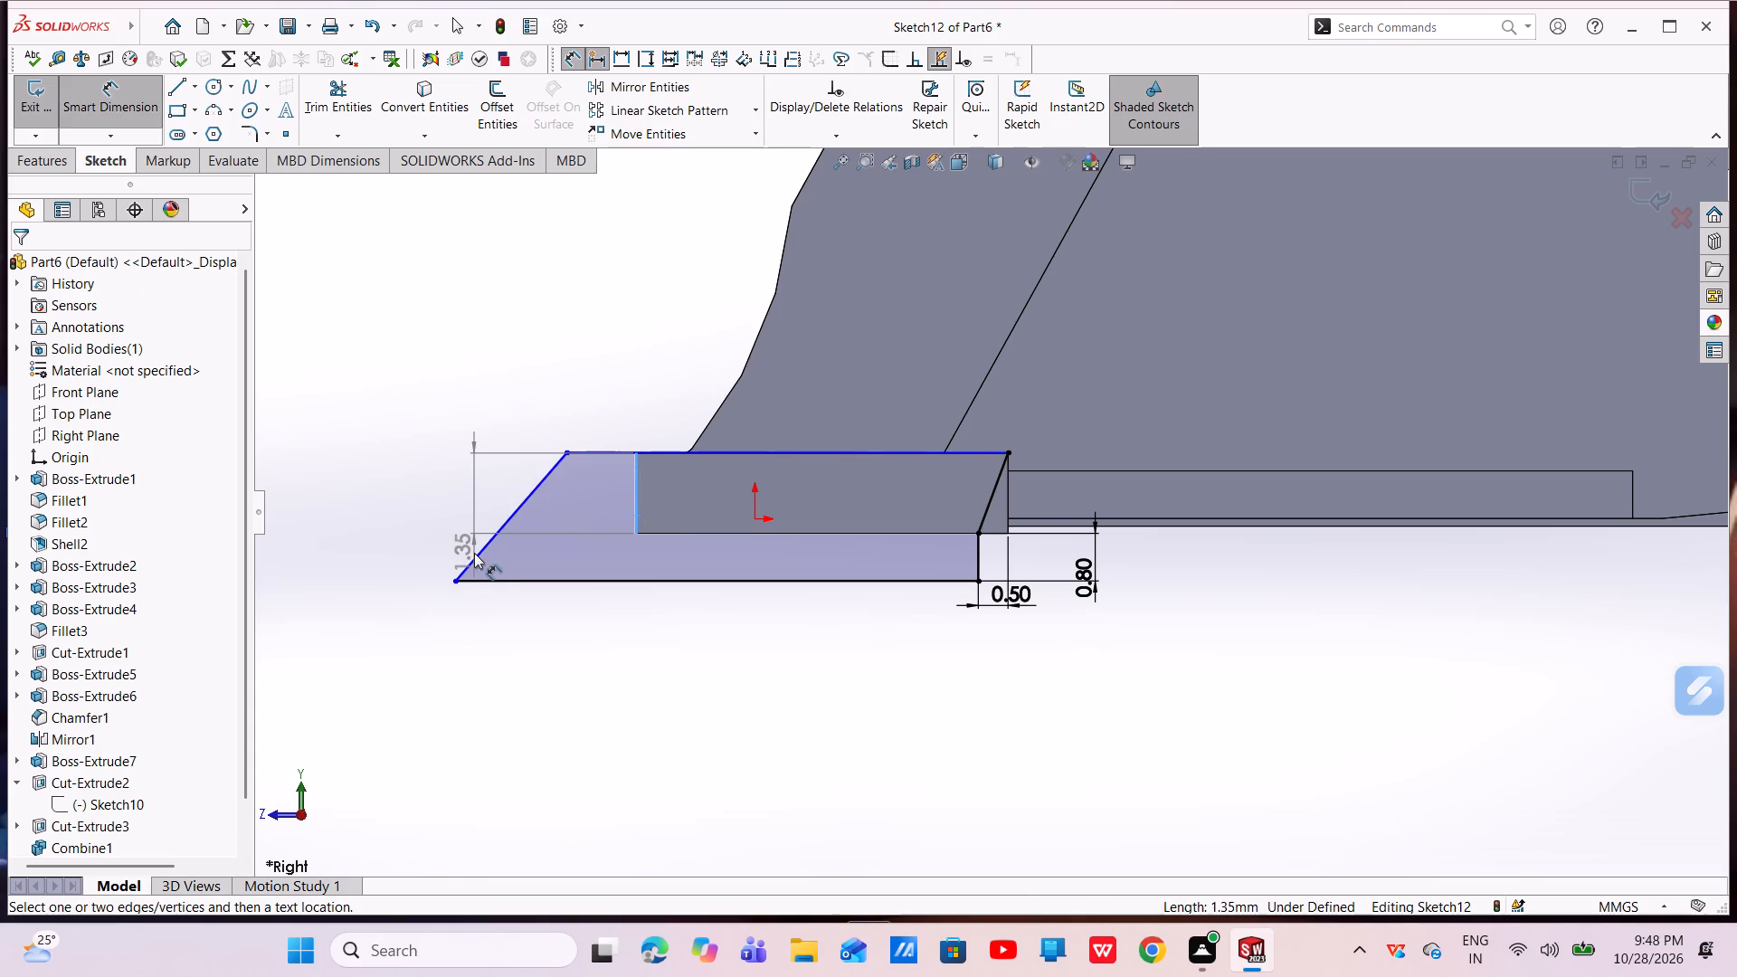
pyautogui.click(456, 578)
pyautogui.click(493, 699)
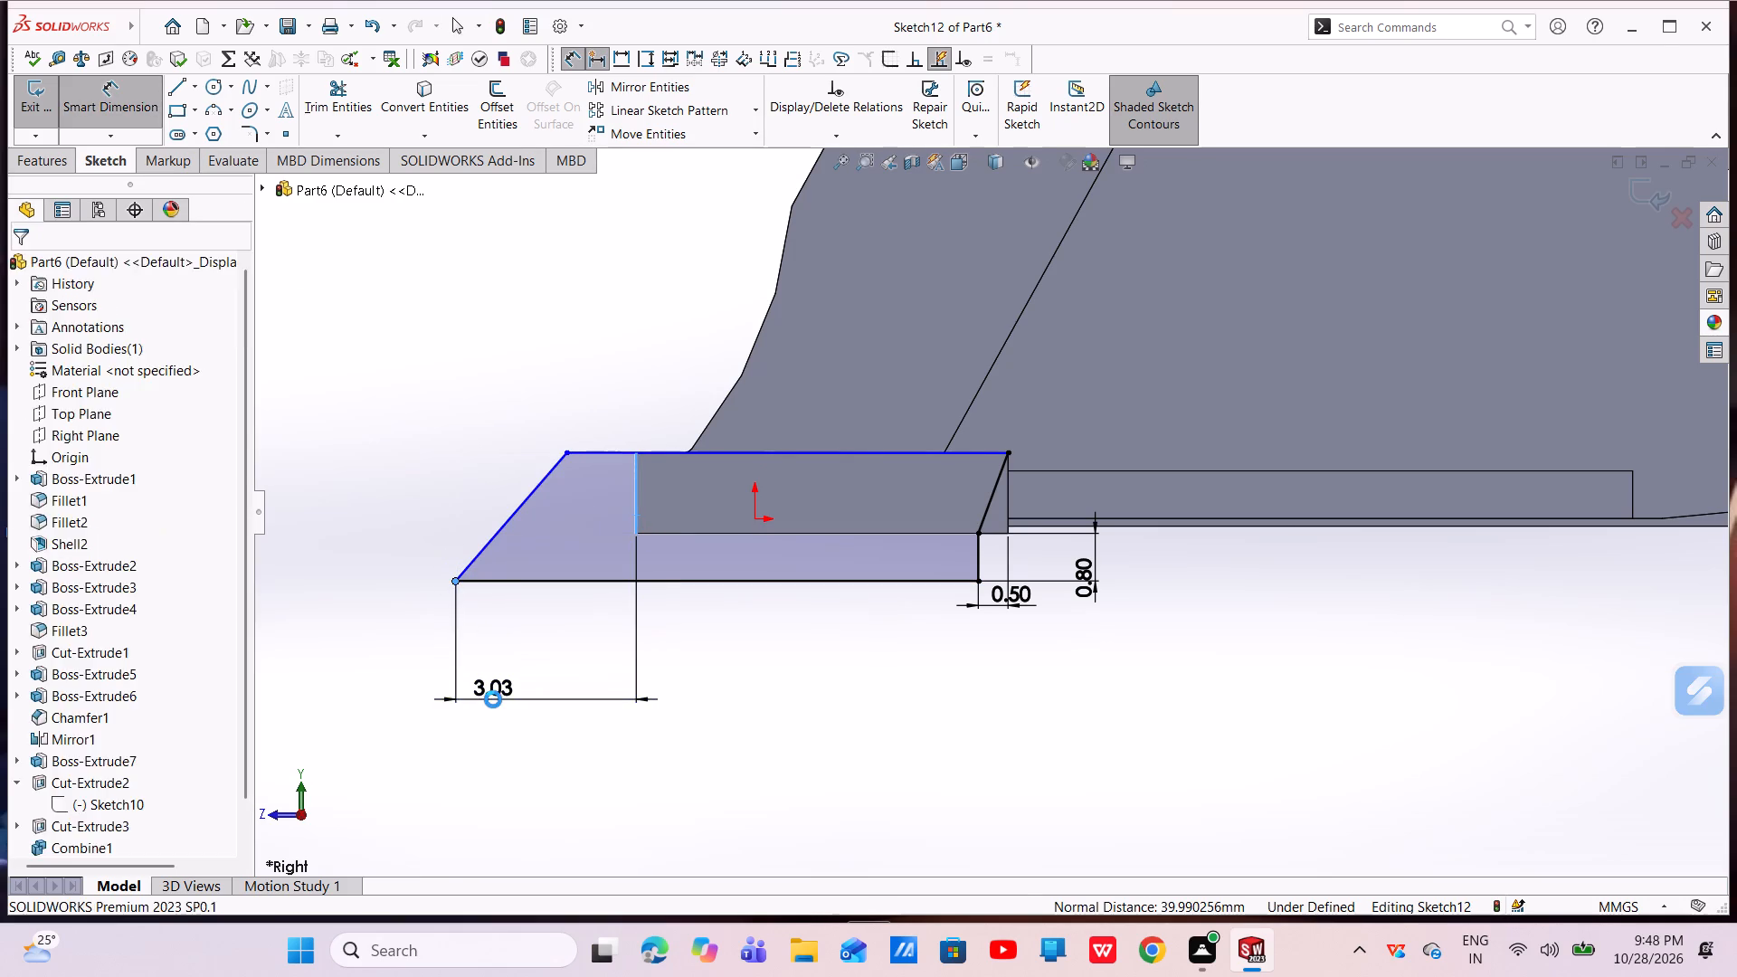
pyautogui.press('BackSpace')
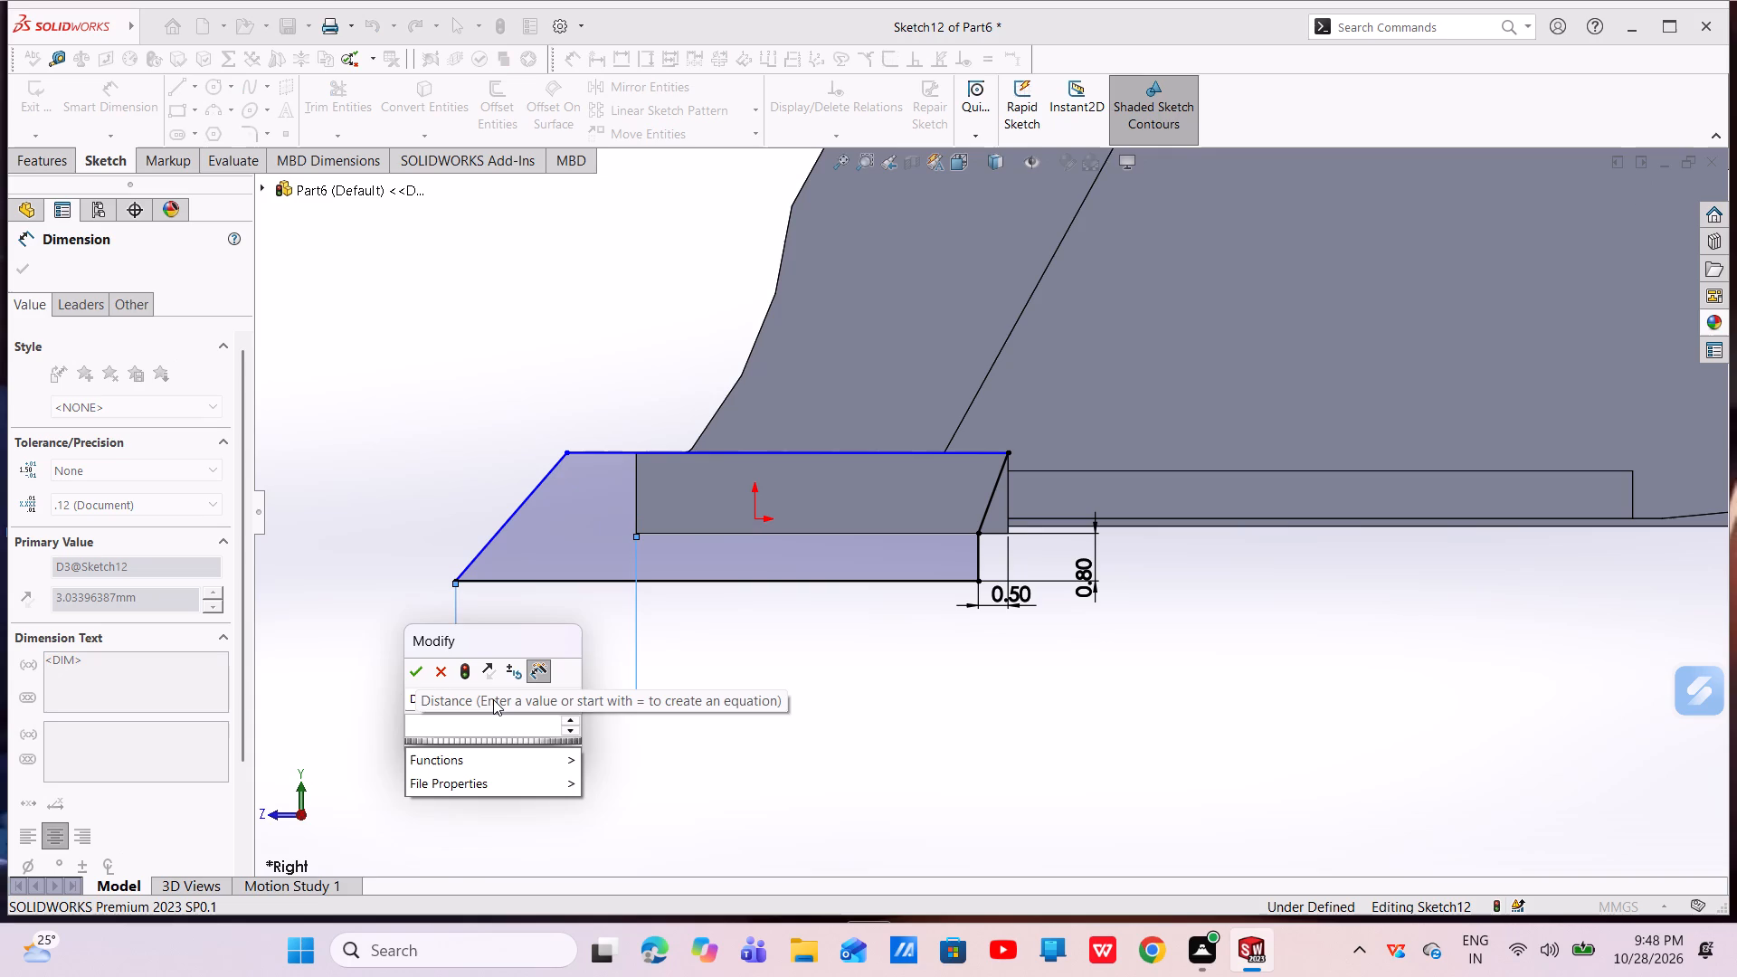
pyautogui.press('5')
pyautogui.press('Return')
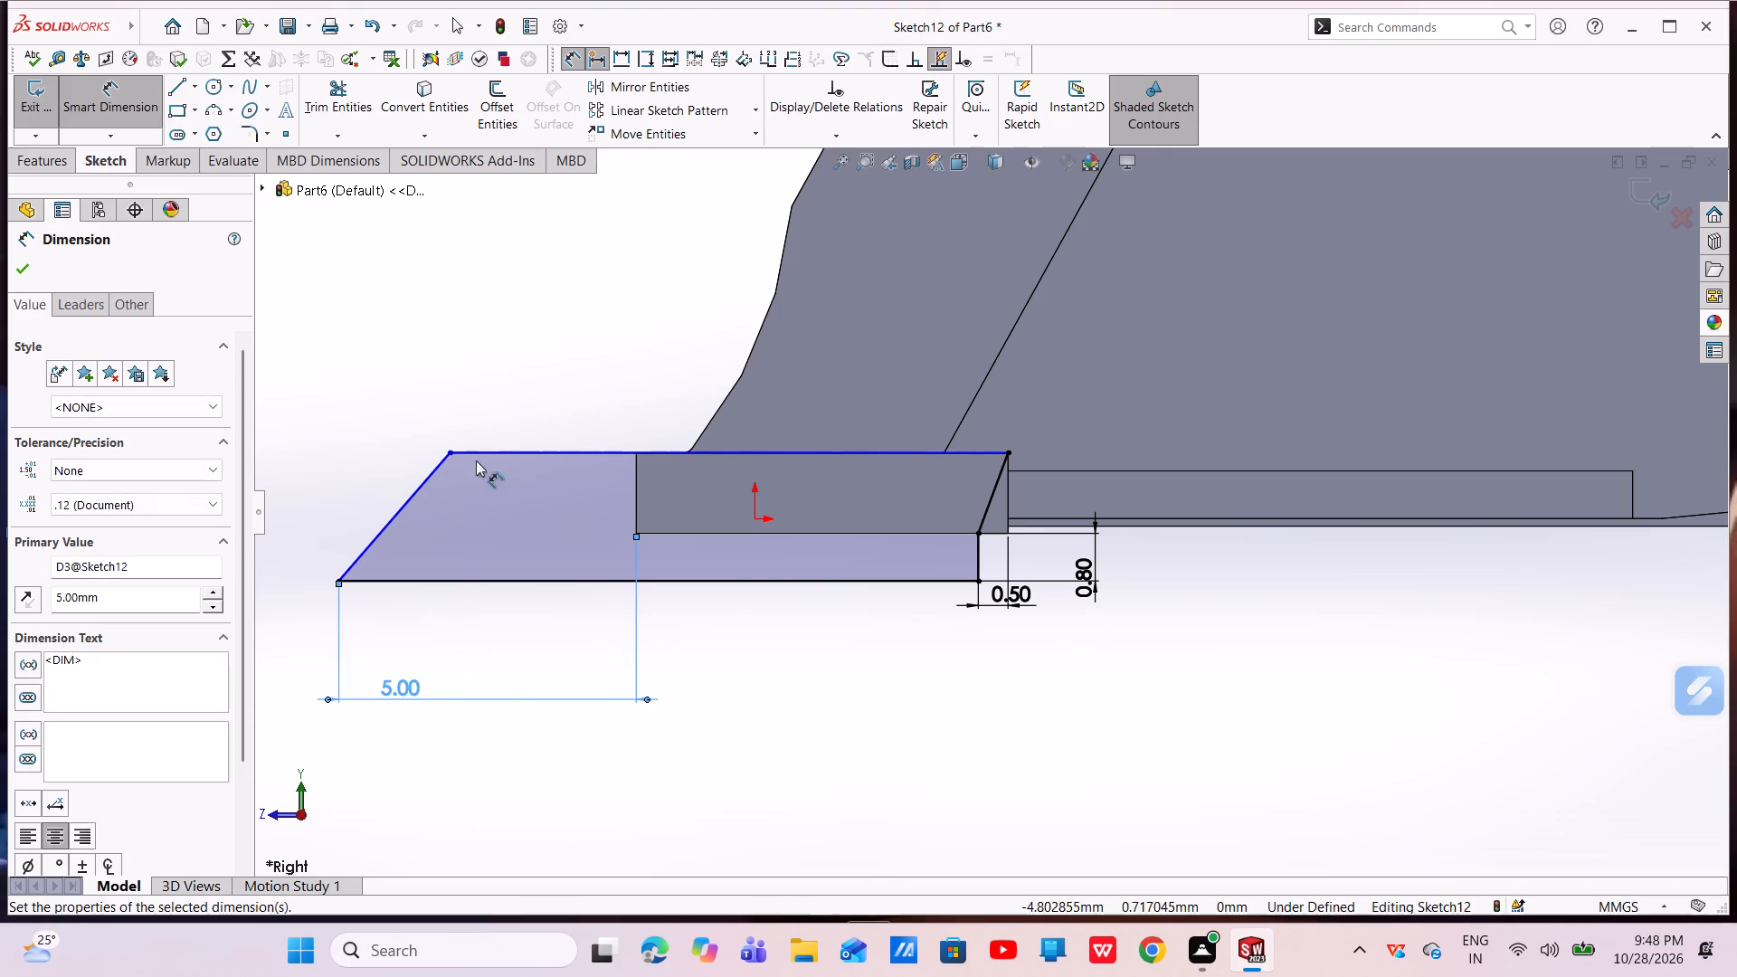
# Dimension the length of the profile's slanted front line at 3.25 mm.
pyautogui.click(403, 507)
pyautogui.click(369, 459)
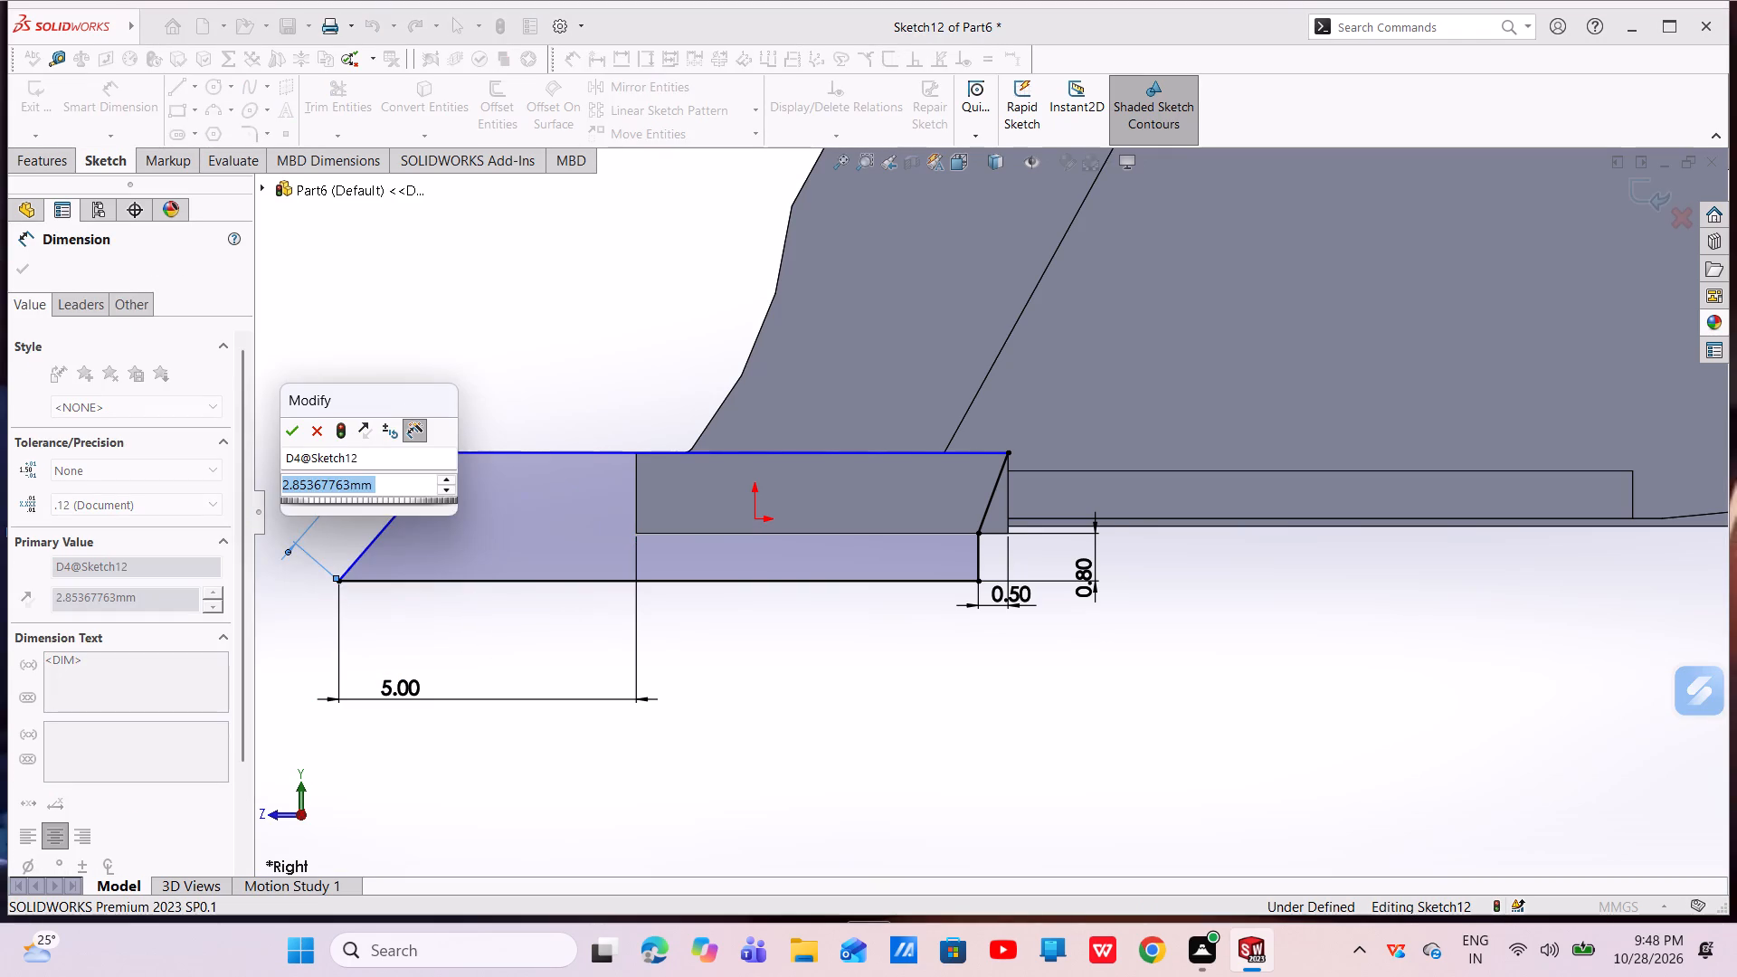
pyautogui.press('BackSpace')
pyautogui.write('3.25')
pyautogui.press('Return')
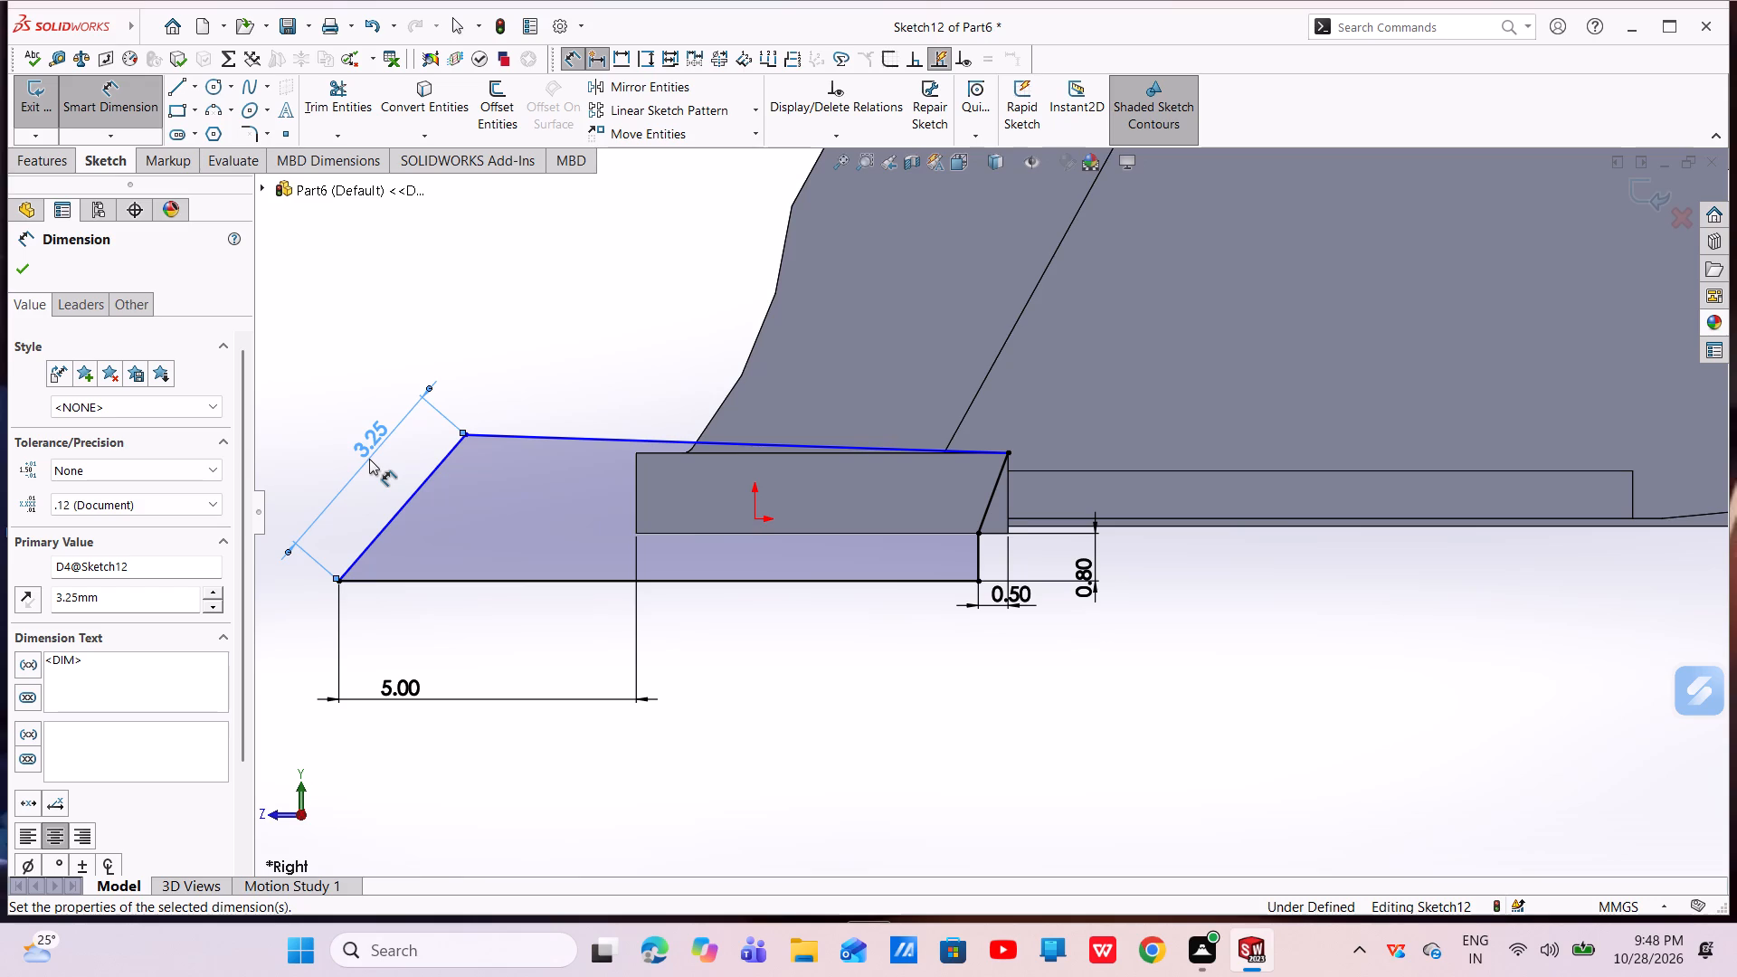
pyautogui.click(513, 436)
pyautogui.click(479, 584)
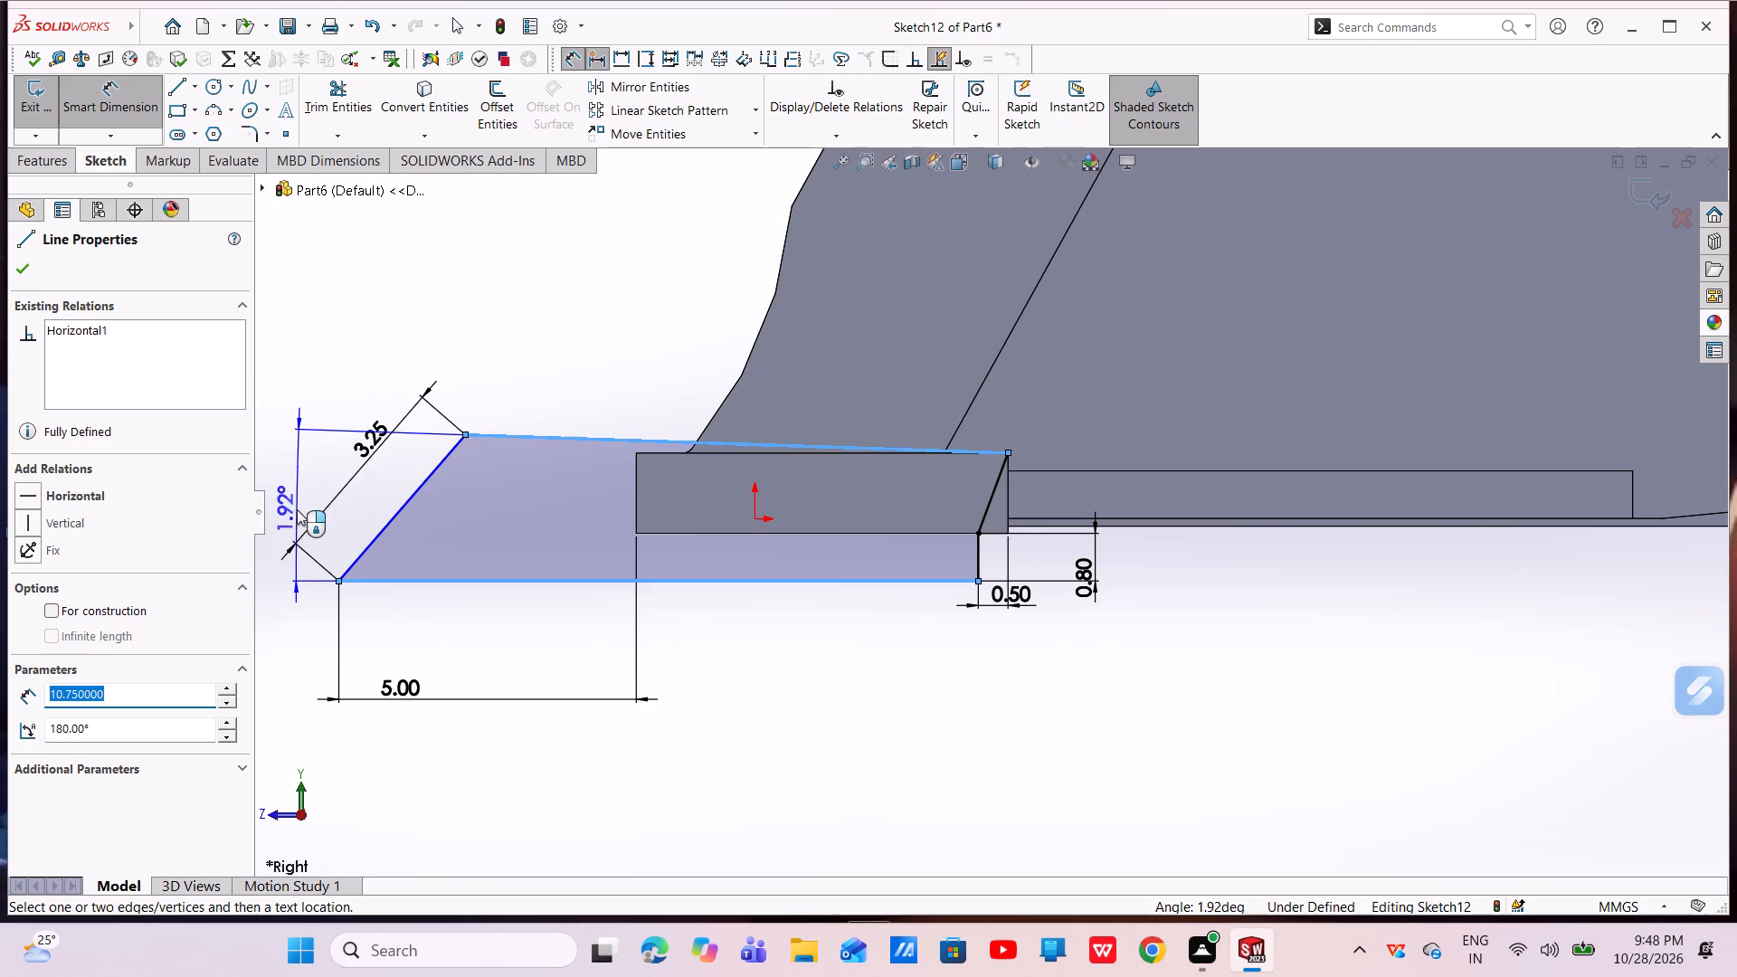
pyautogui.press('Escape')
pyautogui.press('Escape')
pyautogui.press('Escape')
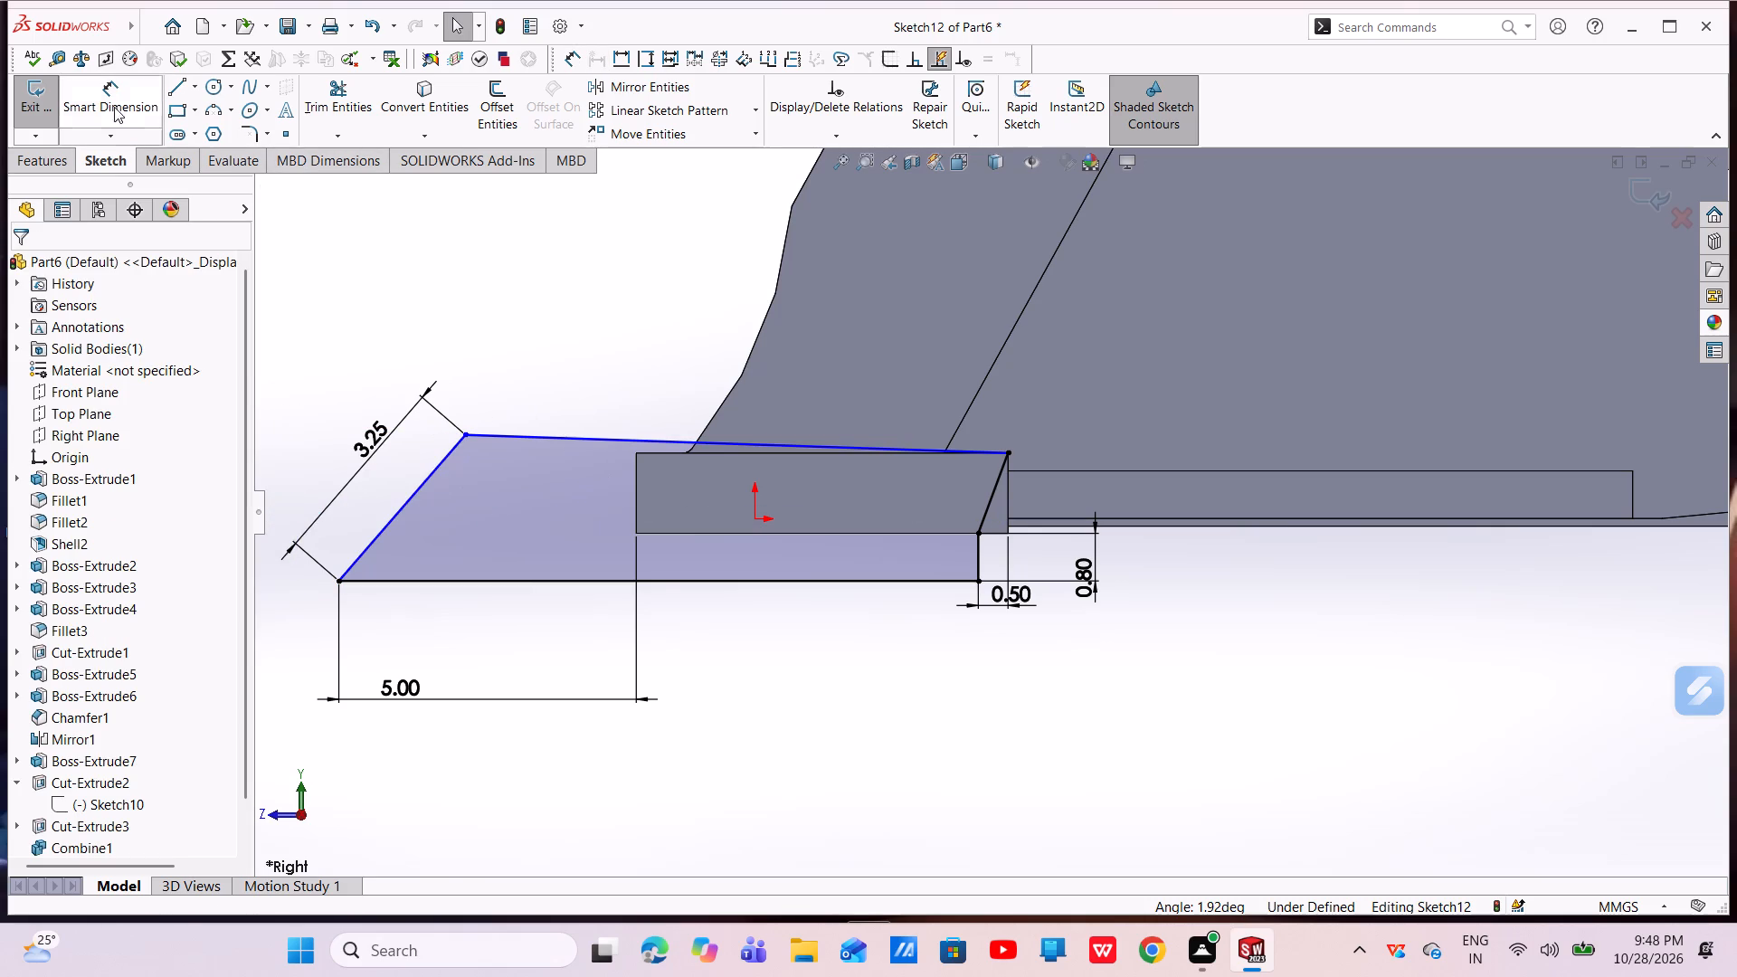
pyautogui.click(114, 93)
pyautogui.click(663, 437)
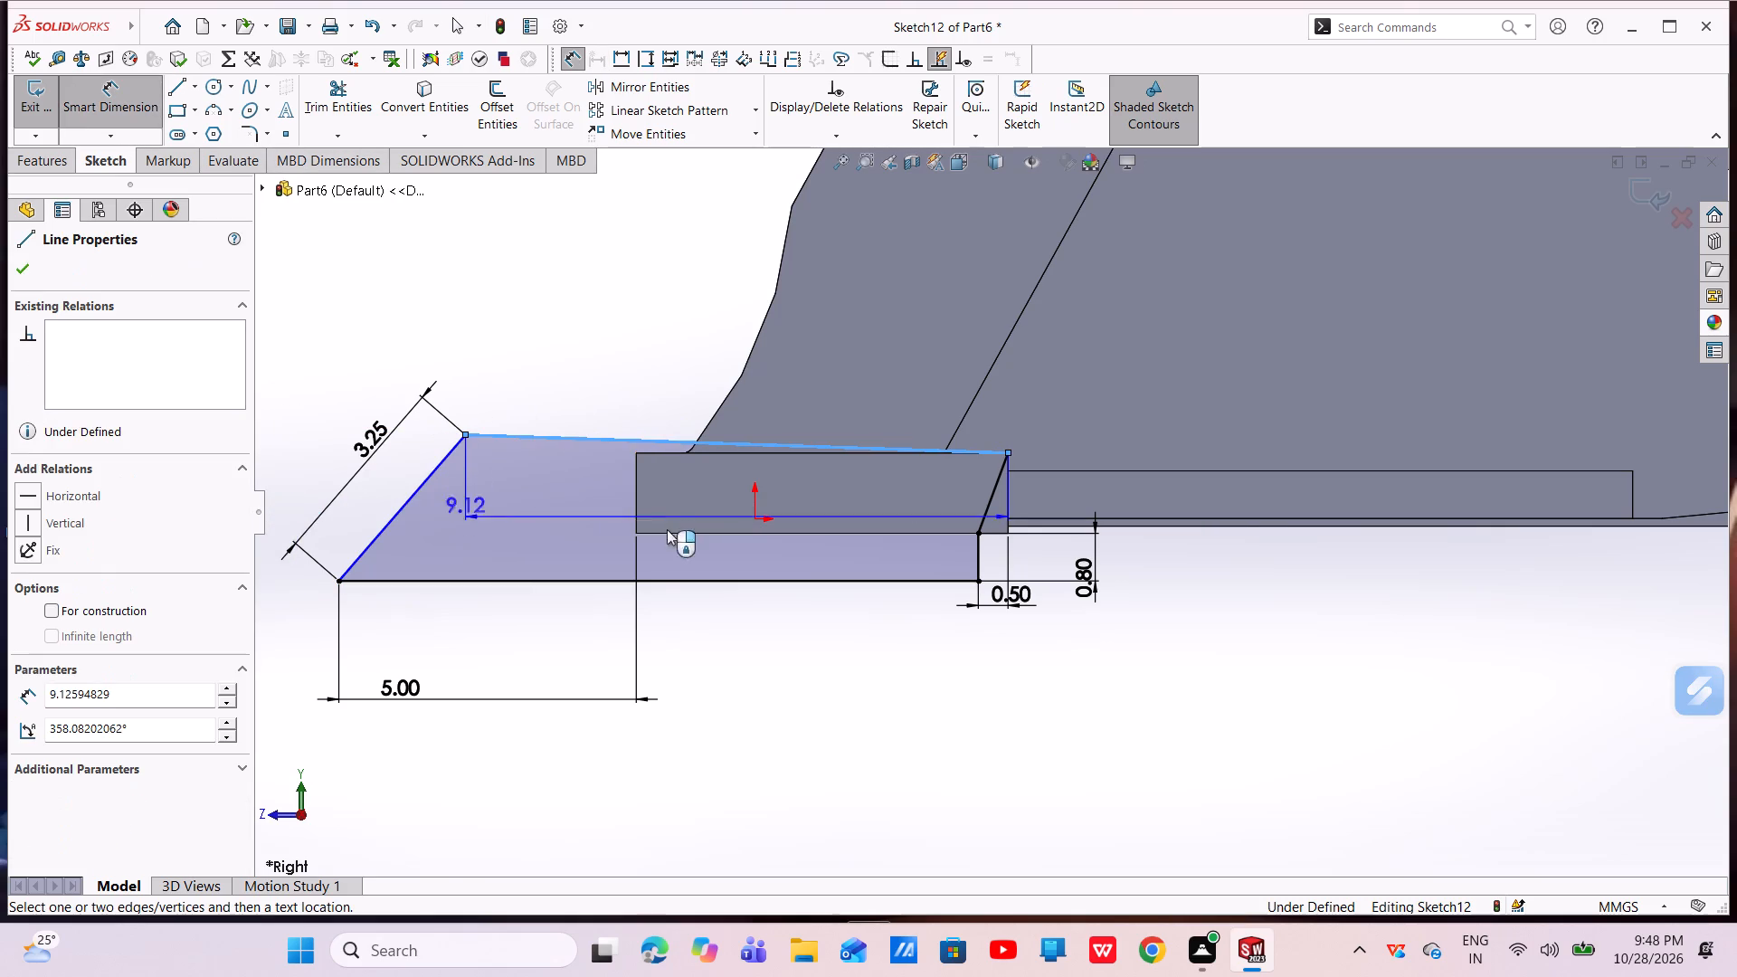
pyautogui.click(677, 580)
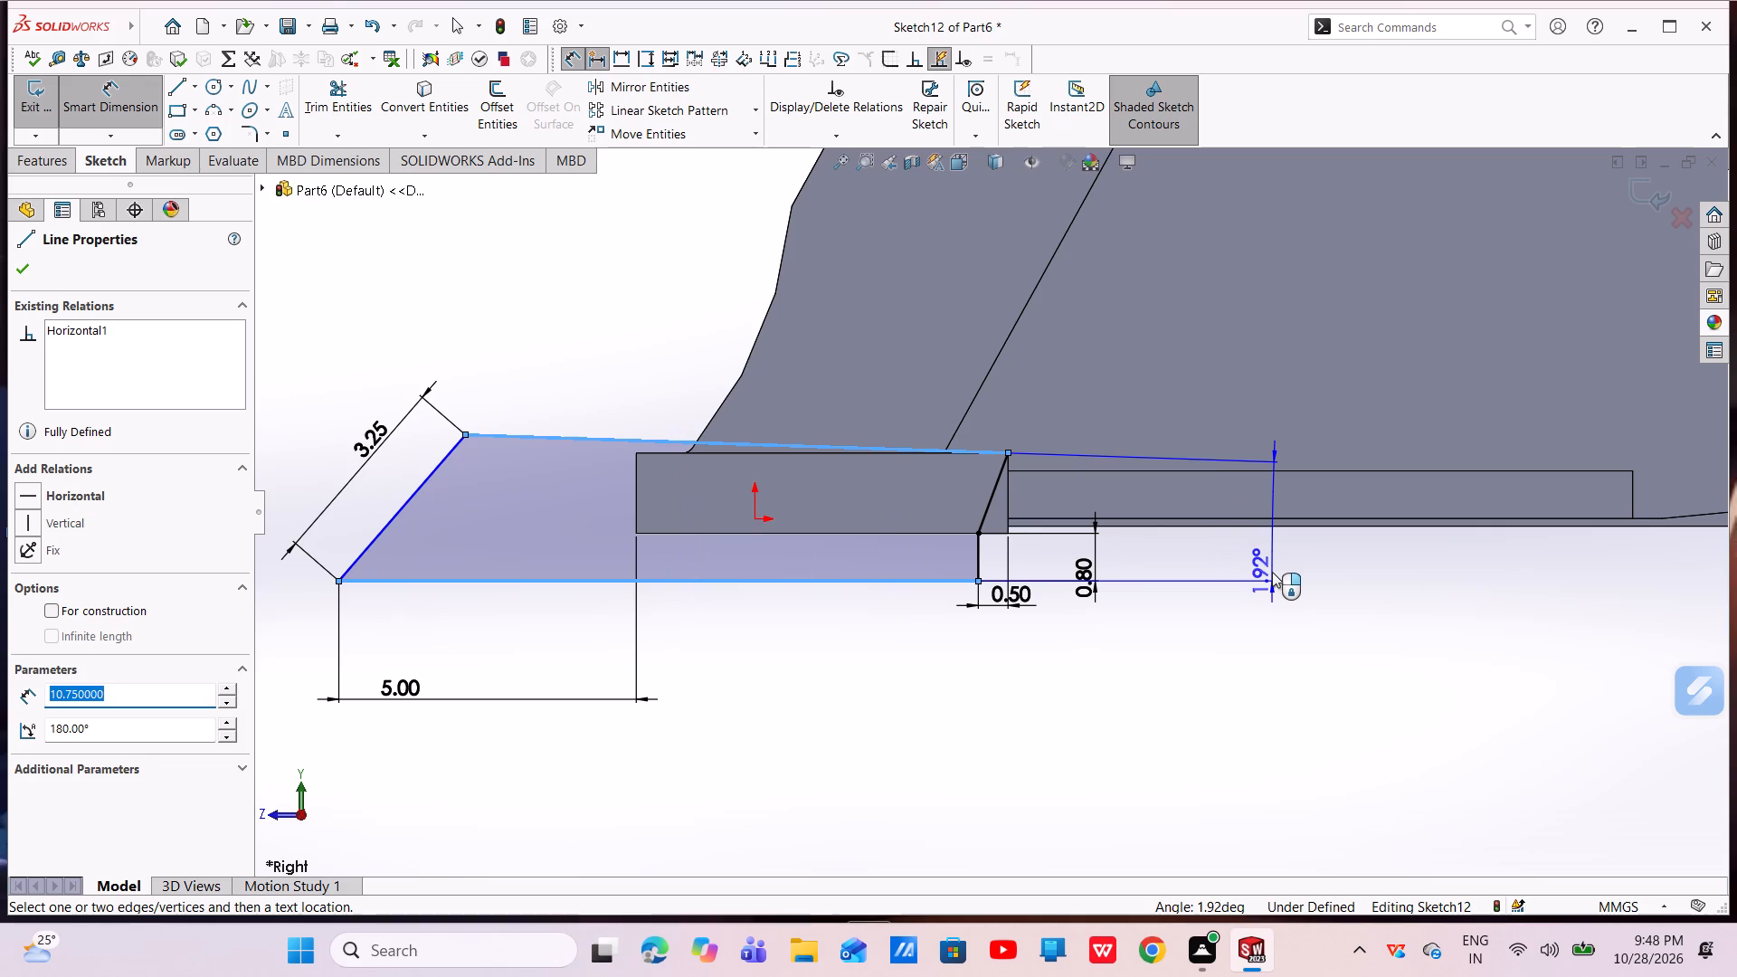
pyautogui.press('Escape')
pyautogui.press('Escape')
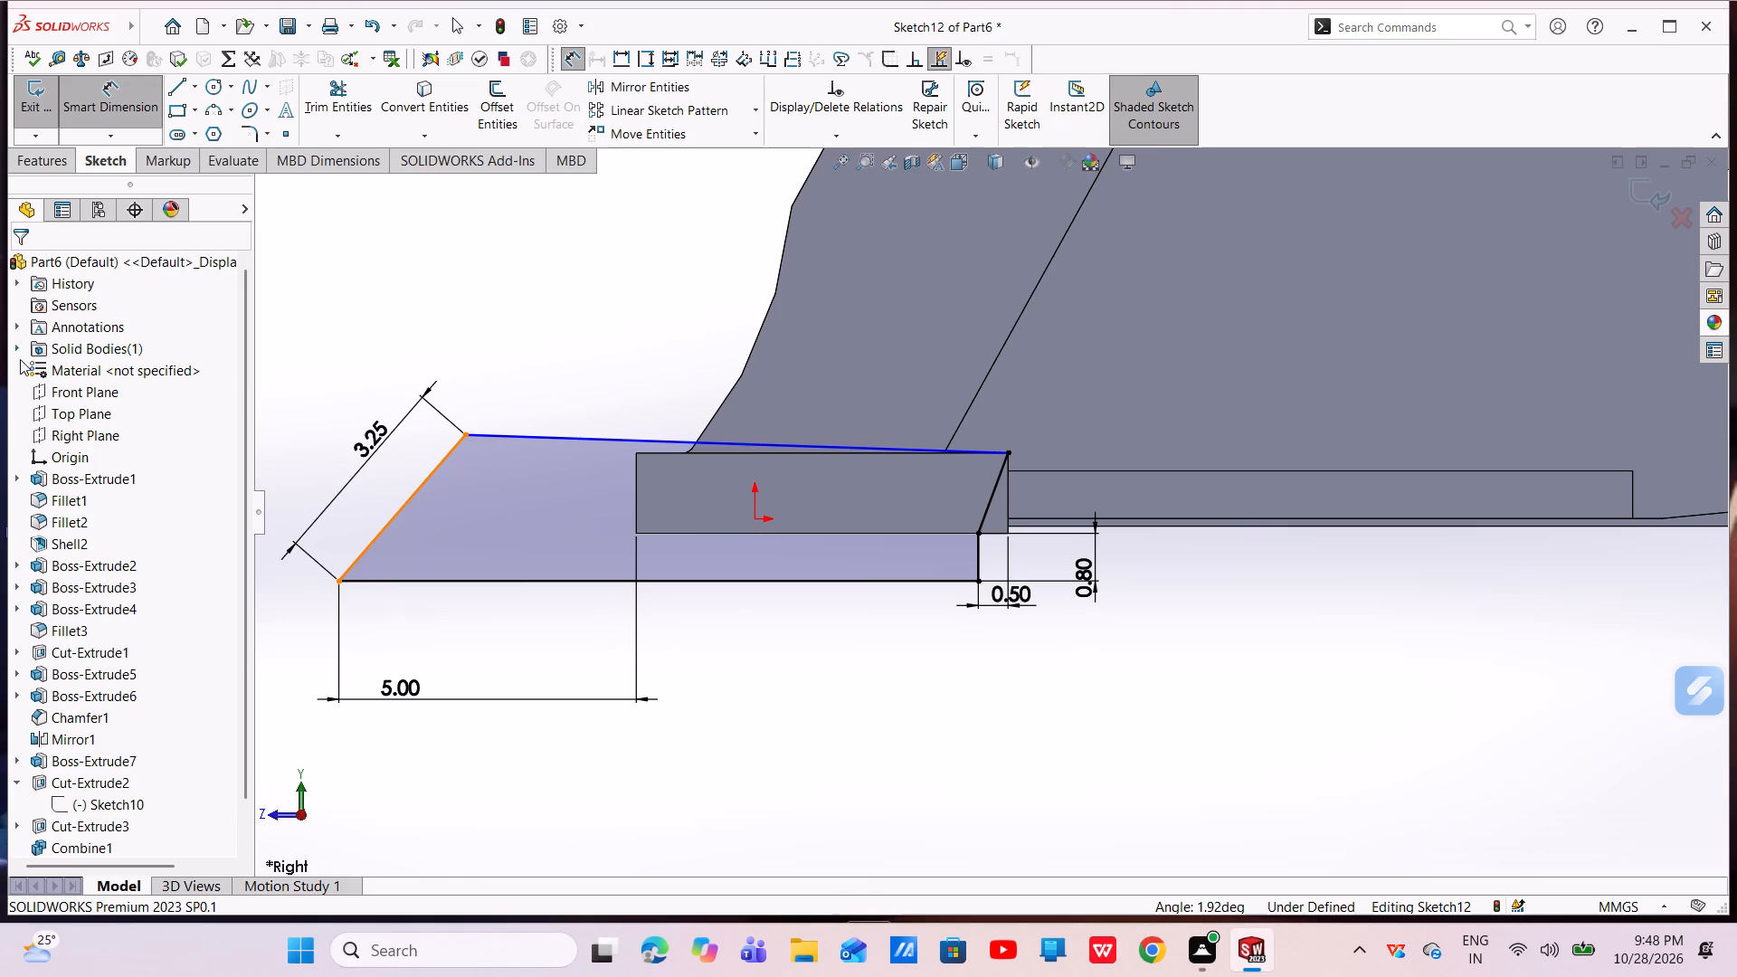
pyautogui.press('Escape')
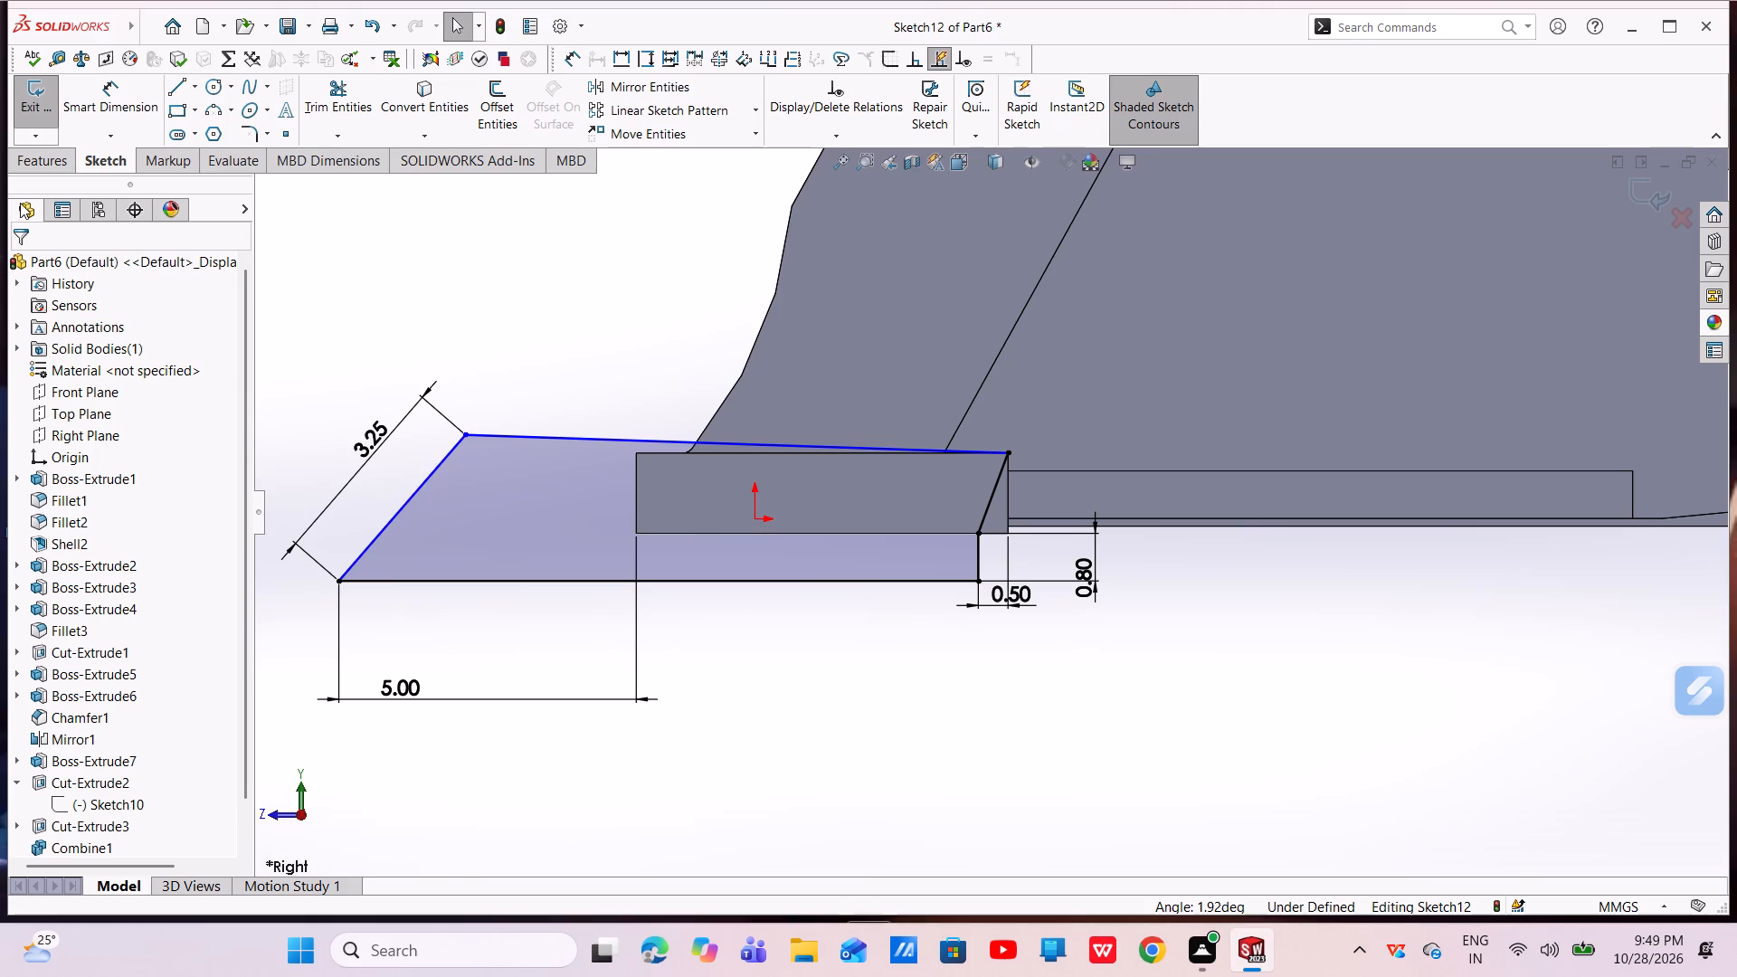
# Dimension the vertical height of the profile's upper front corner above its bottom line at 2 mm.
pyautogui.scroll(4, 486, 636)
pyautogui.scroll(-5, 511, 506)
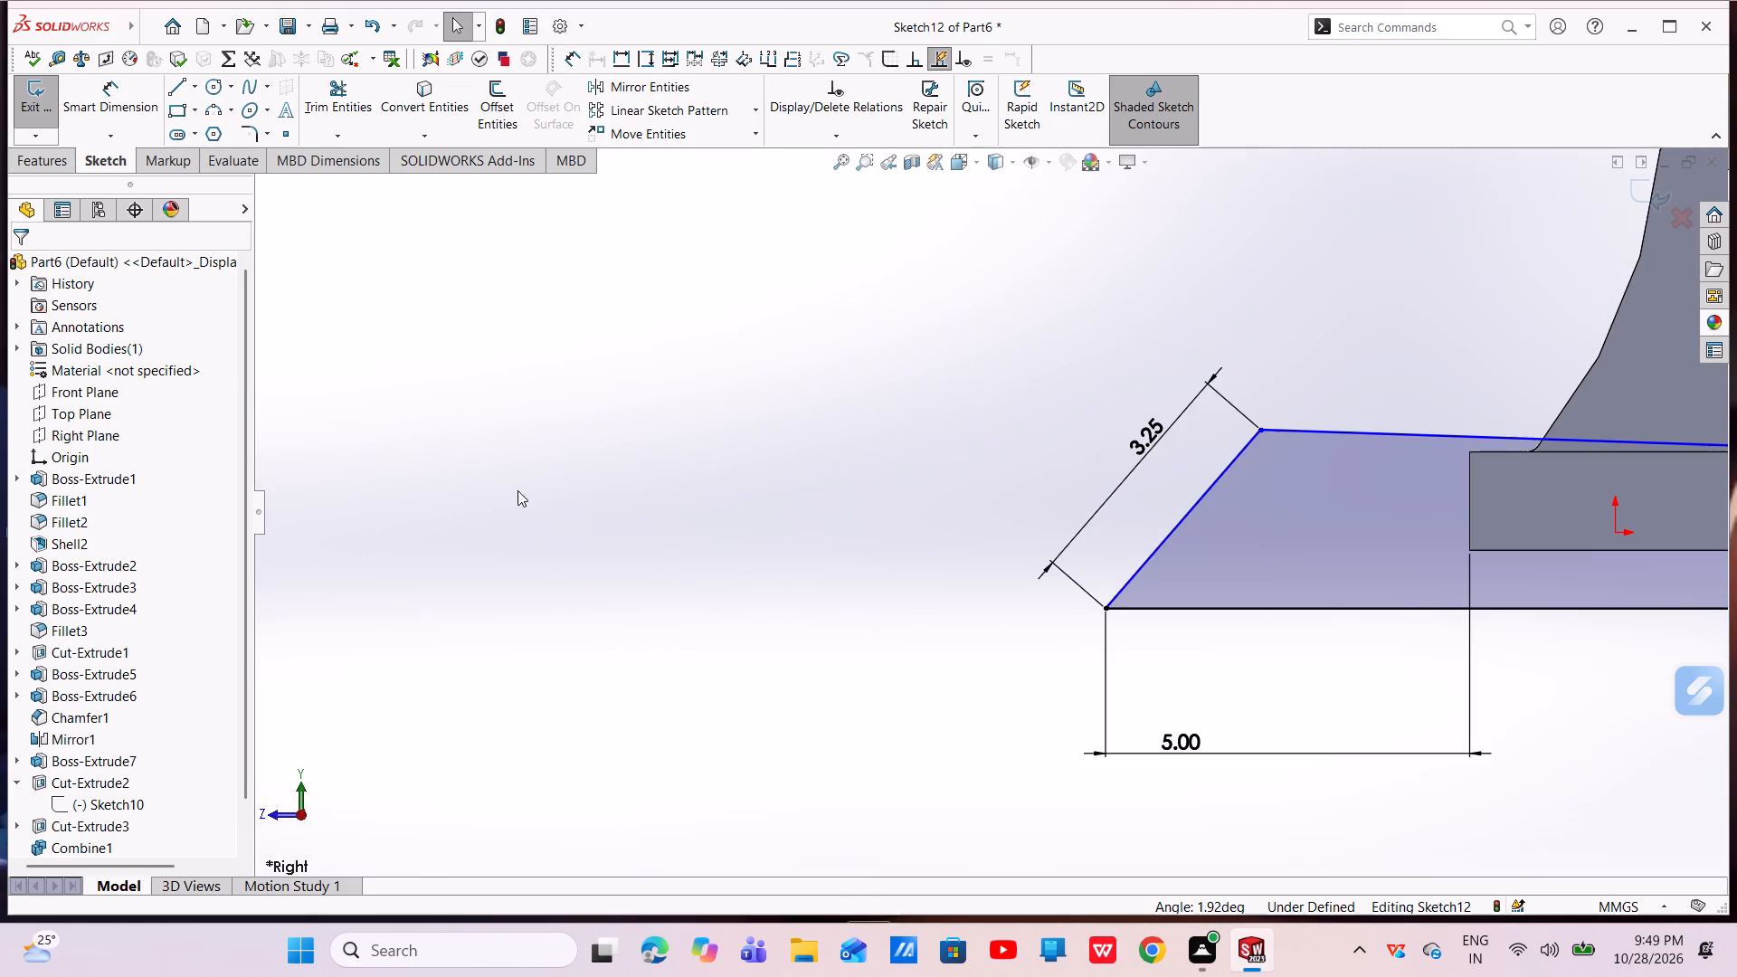
pyautogui.click(119, 104)
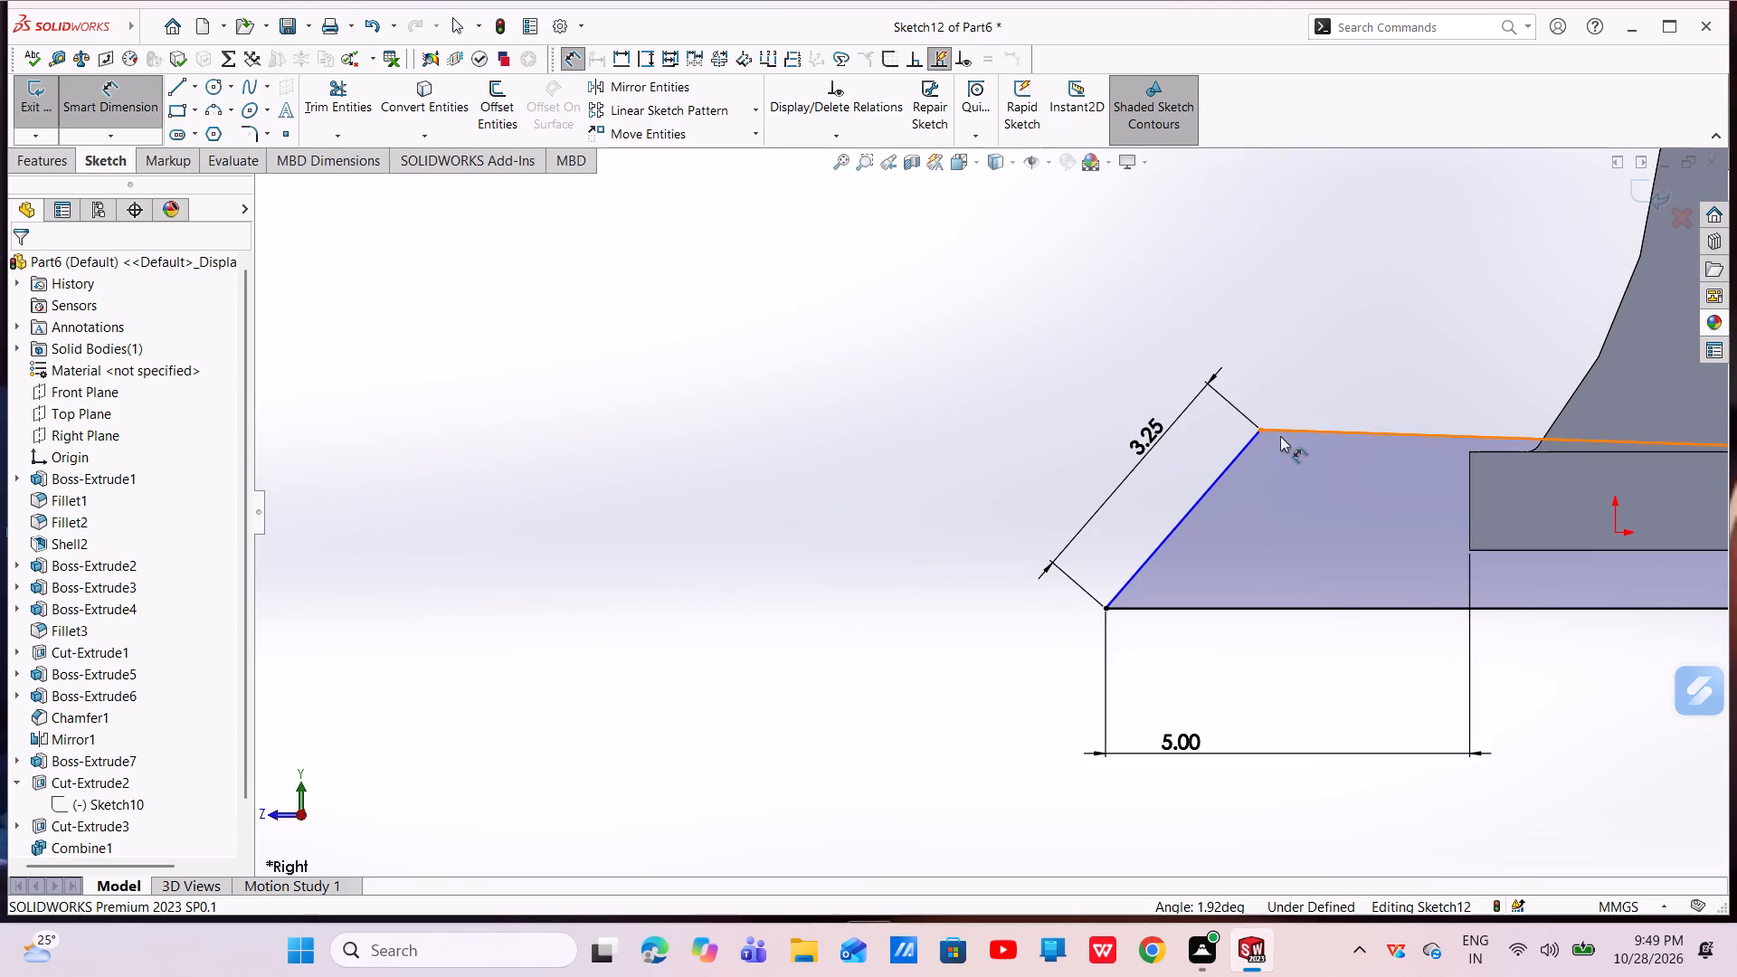
pyautogui.click(1261, 432)
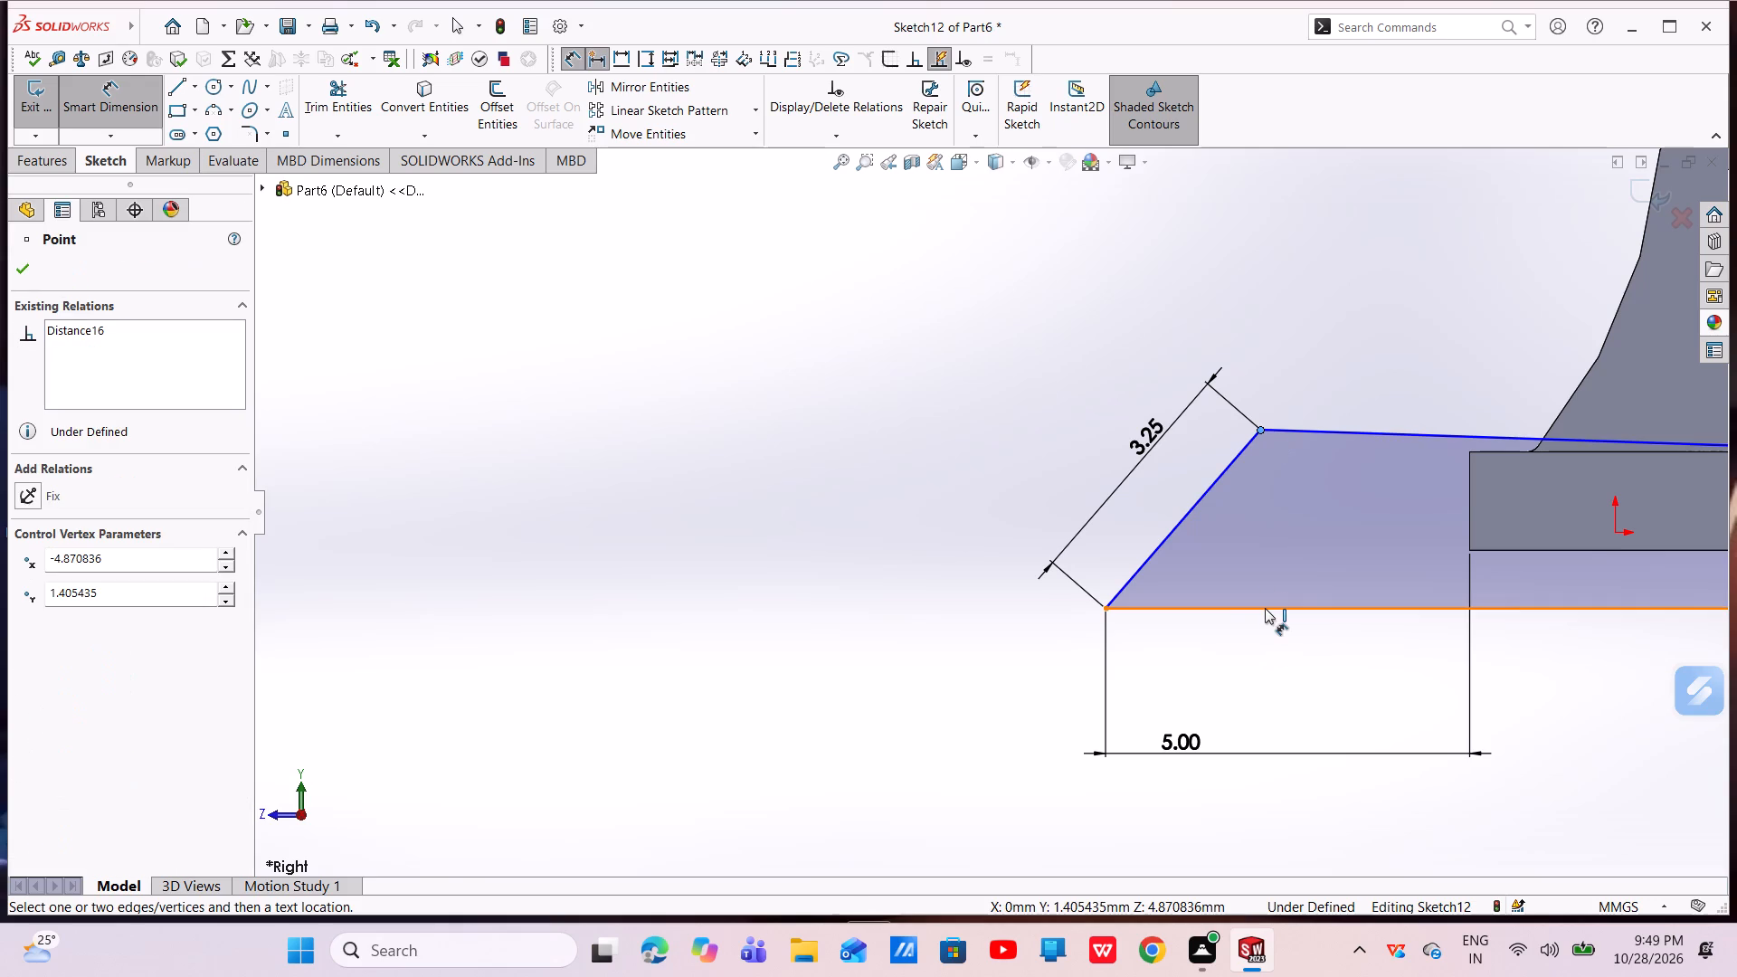
pyautogui.click(1266, 615)
pyautogui.click(1229, 612)
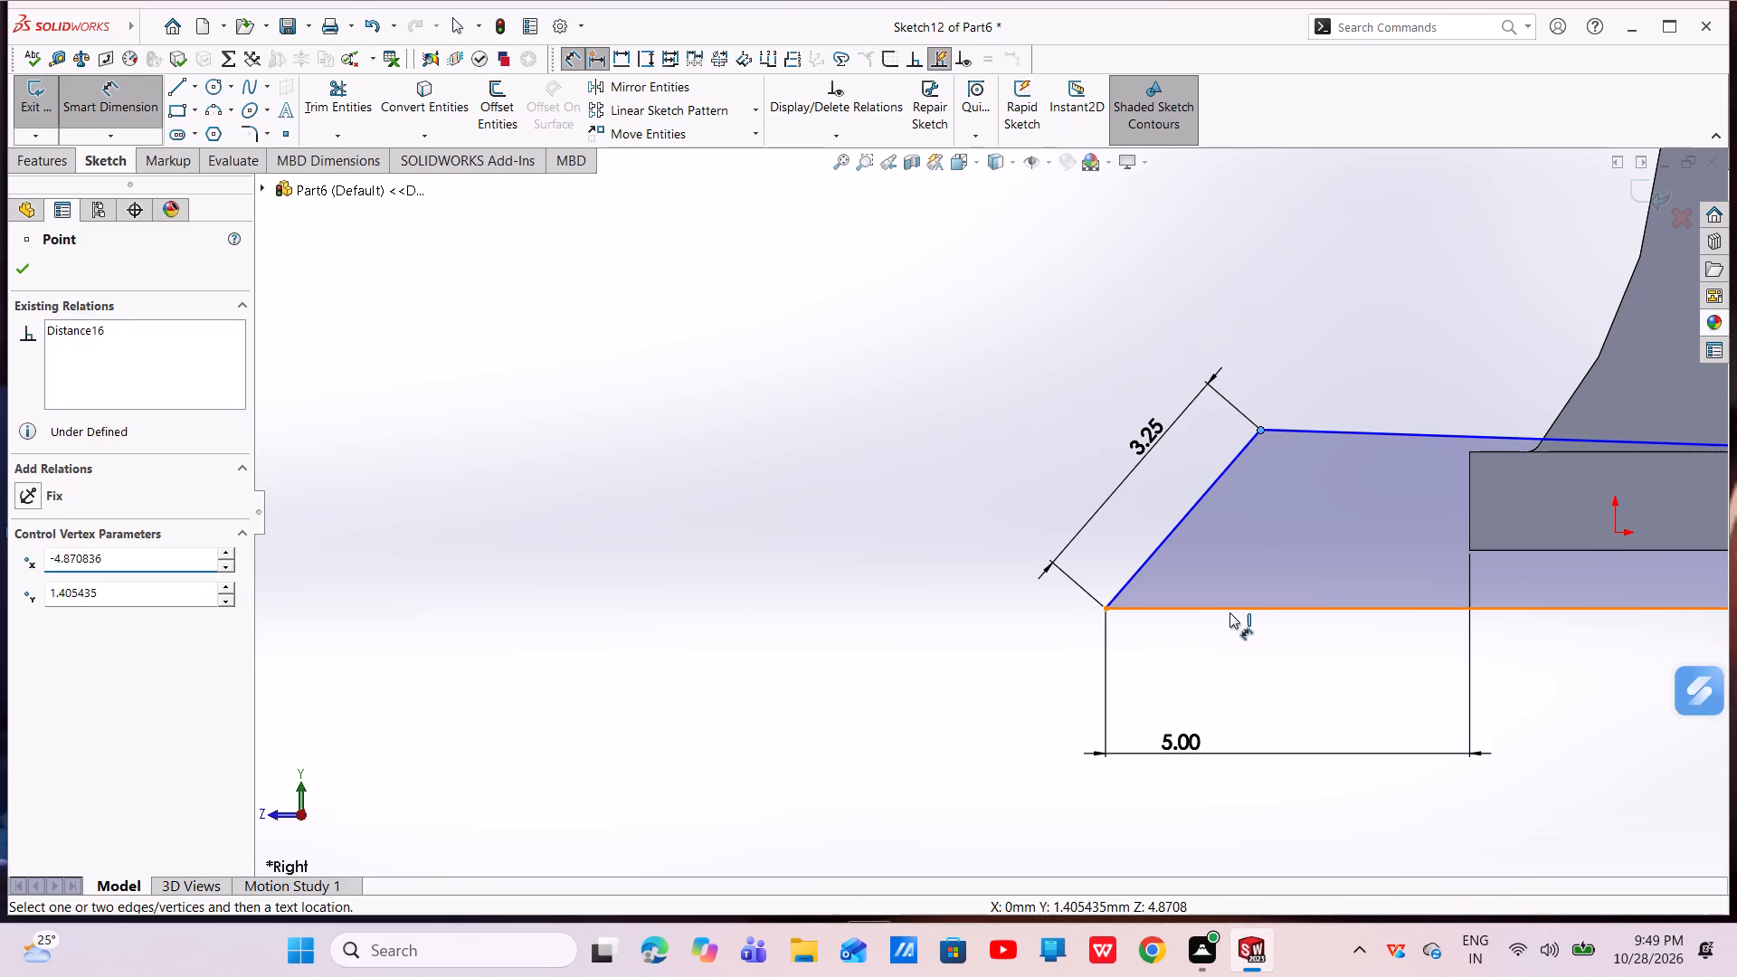
pyautogui.click(959, 547)
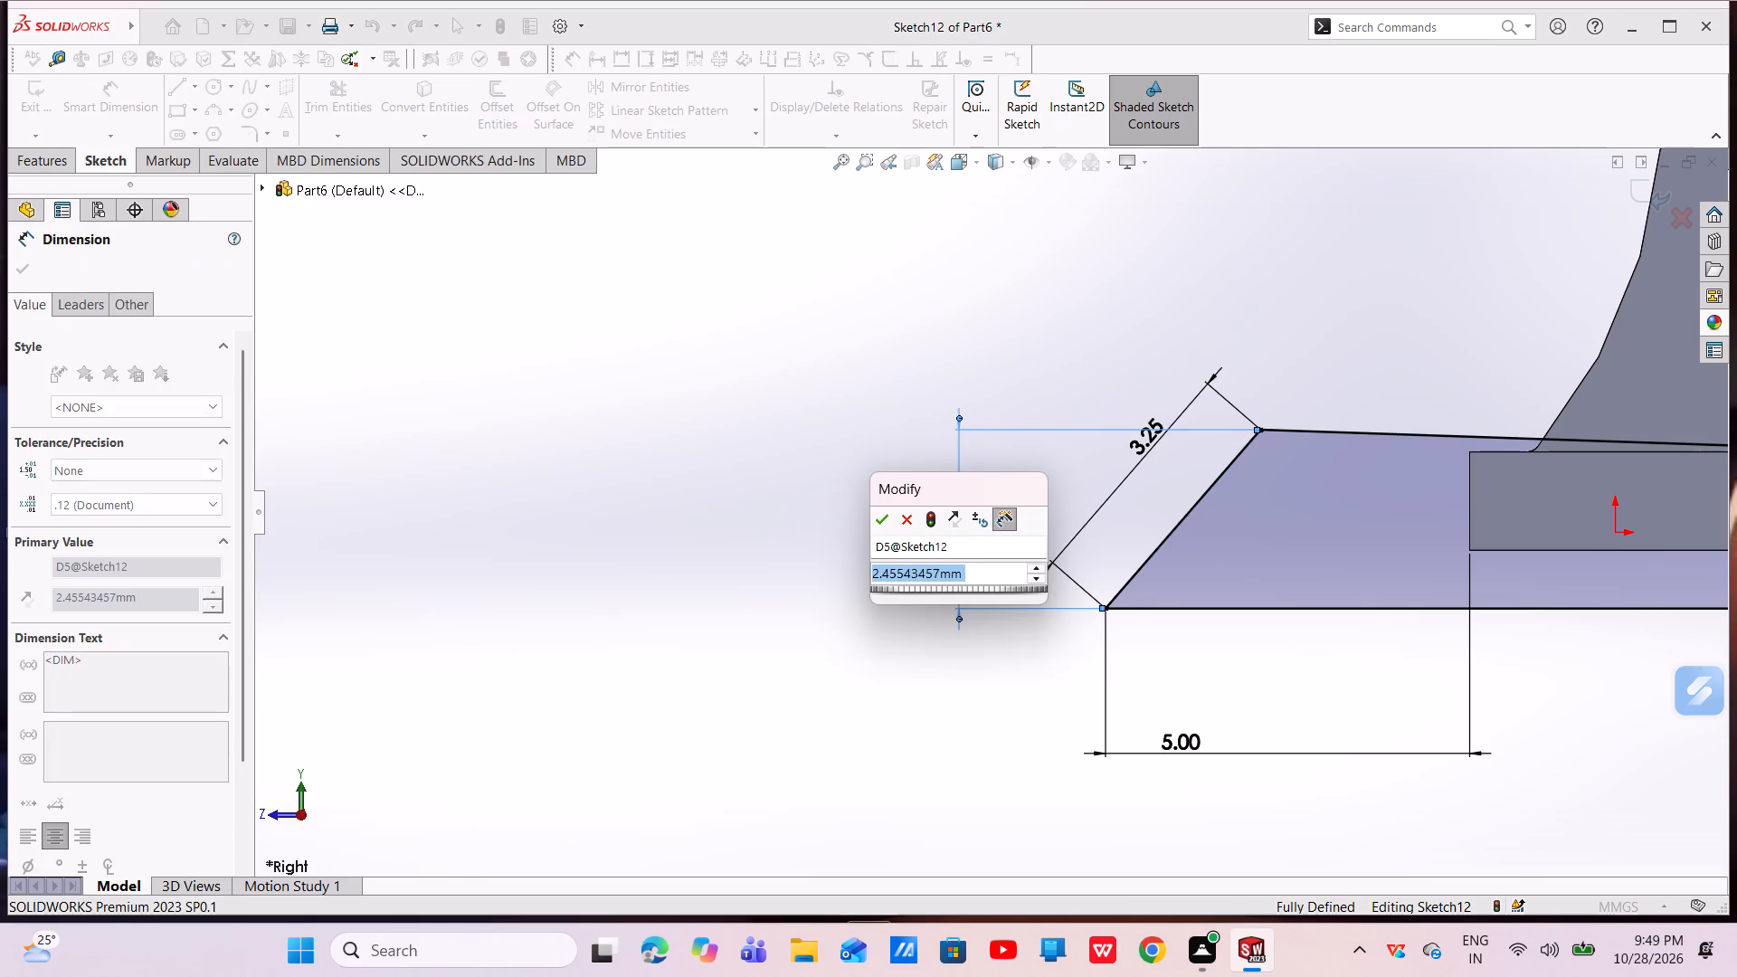
pyautogui.press('BackSpace')
pyautogui.press('2')
pyautogui.press('Return')
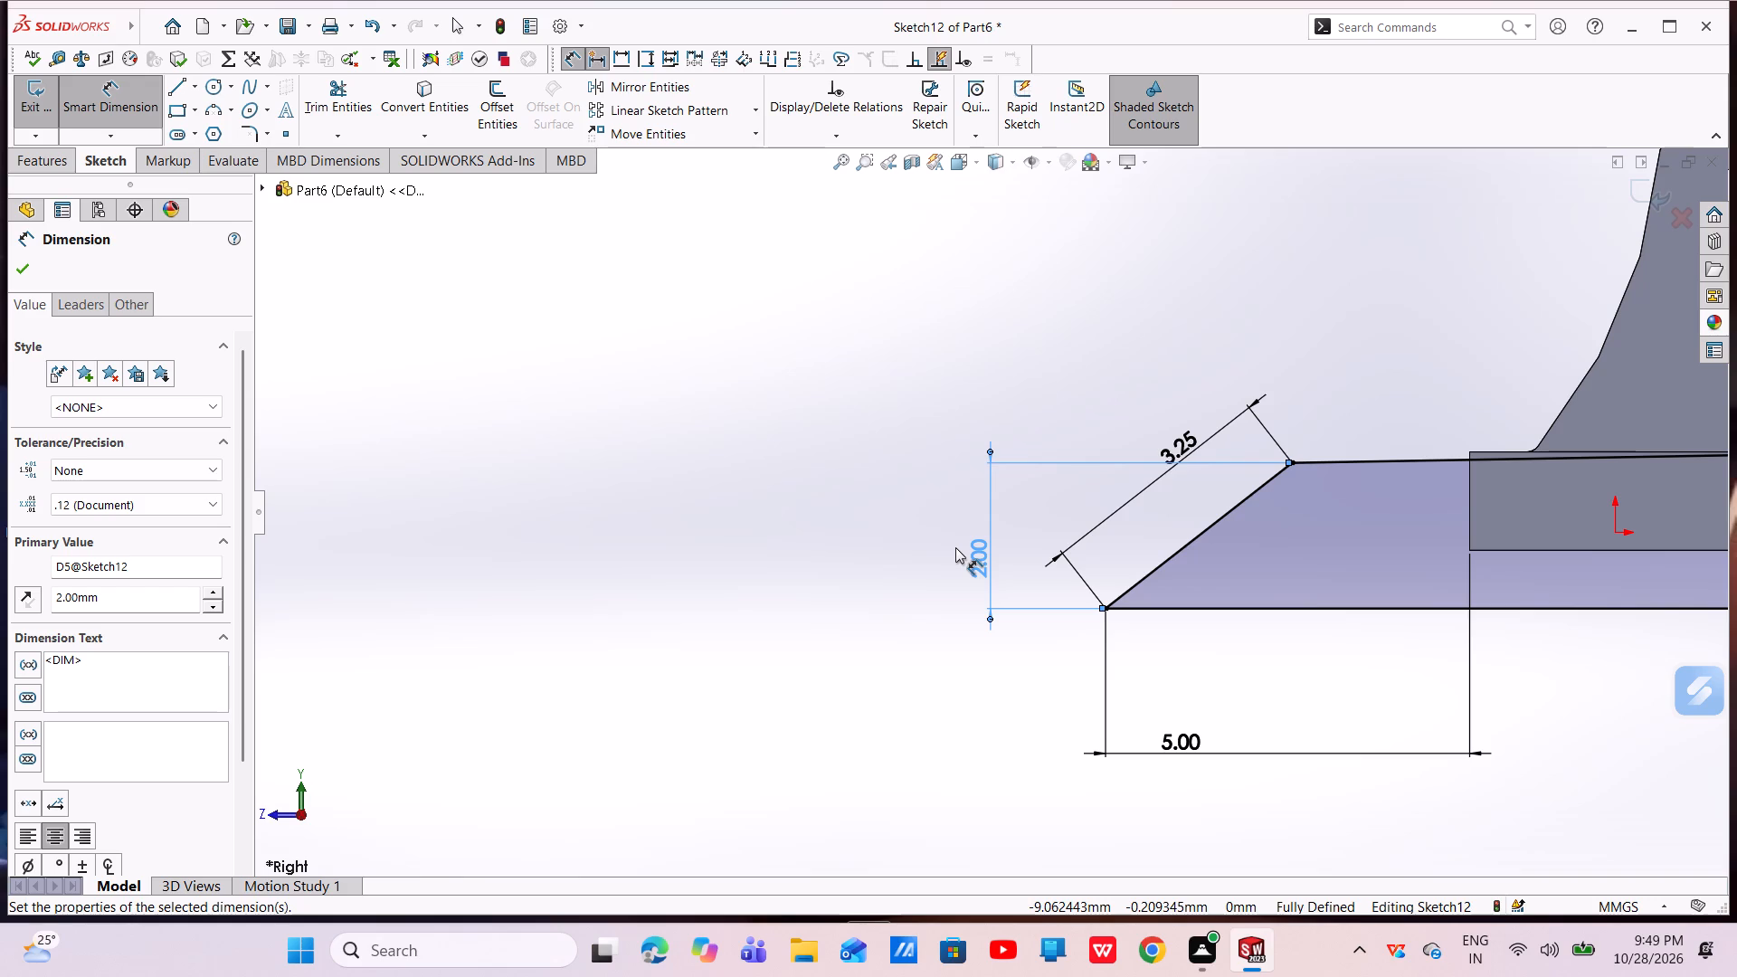
pyautogui.press('Escape')
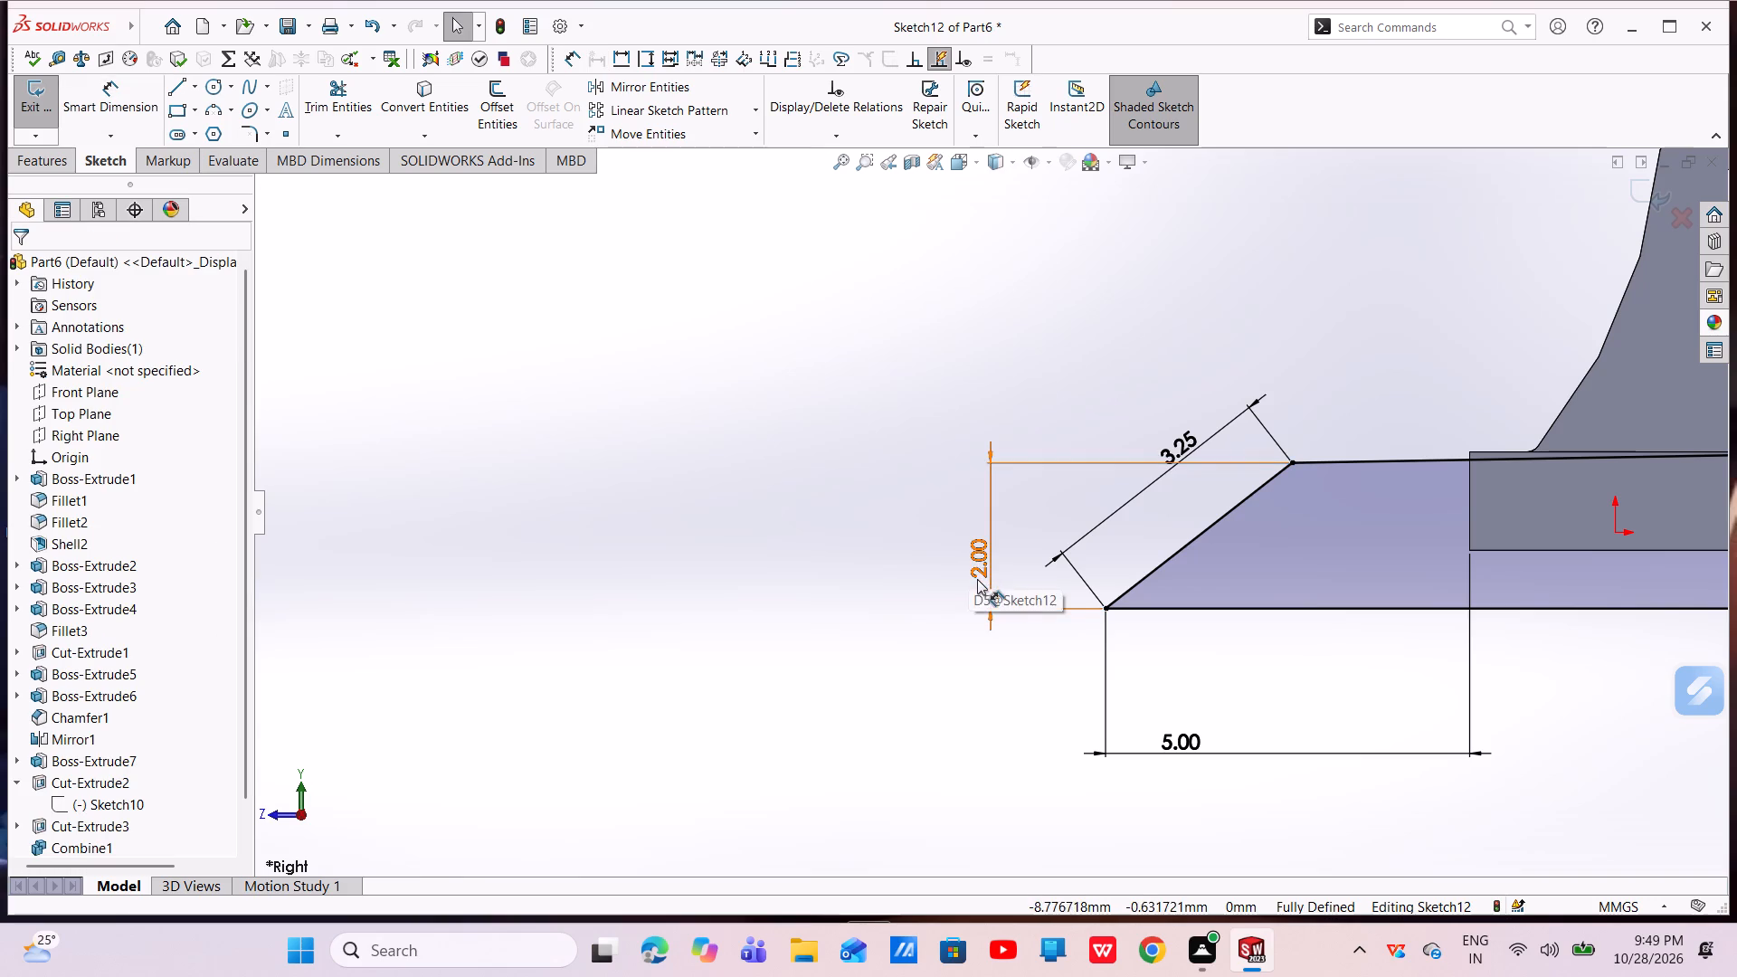
# Set the profile's front height dimension to 2.5 mm.
pyautogui.doubleClick(978, 578)
pyautogui.press('BackSpace')
pyautogui.write('2.5')
pyautogui.press('Return')
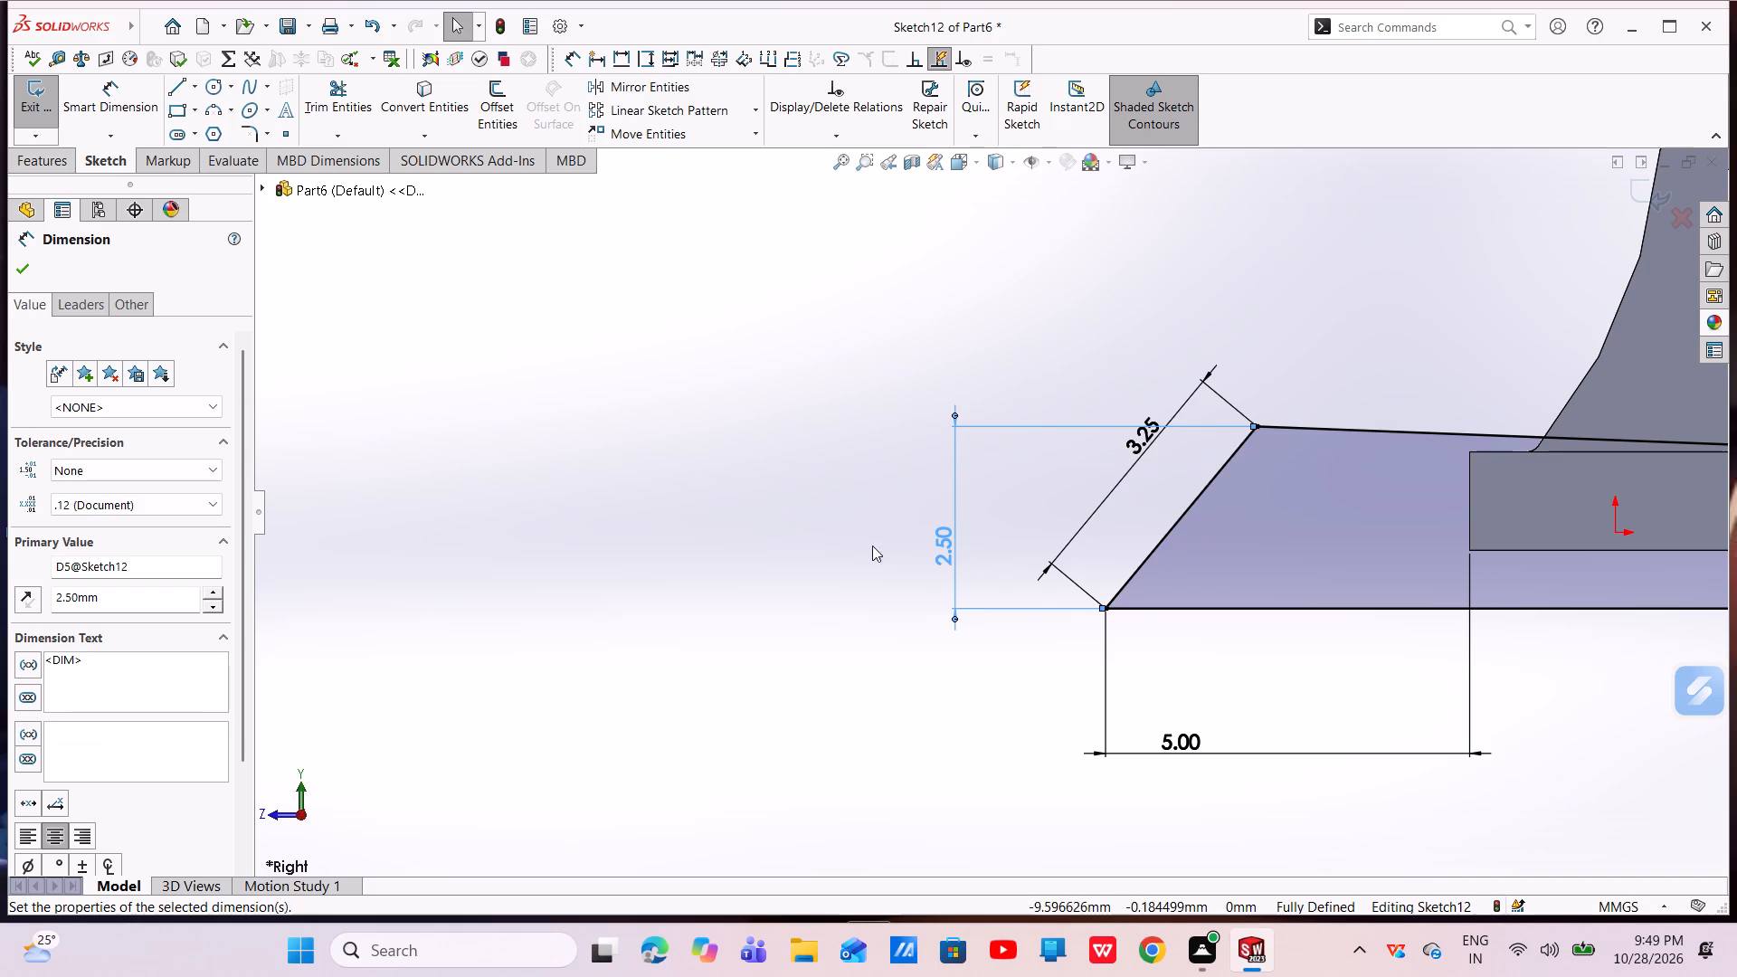
pyautogui.click(34, 268)
# Extrude the lip profile 3 mm from the mid plane, merged with the bucket body.
pyautogui.click(52, 169)
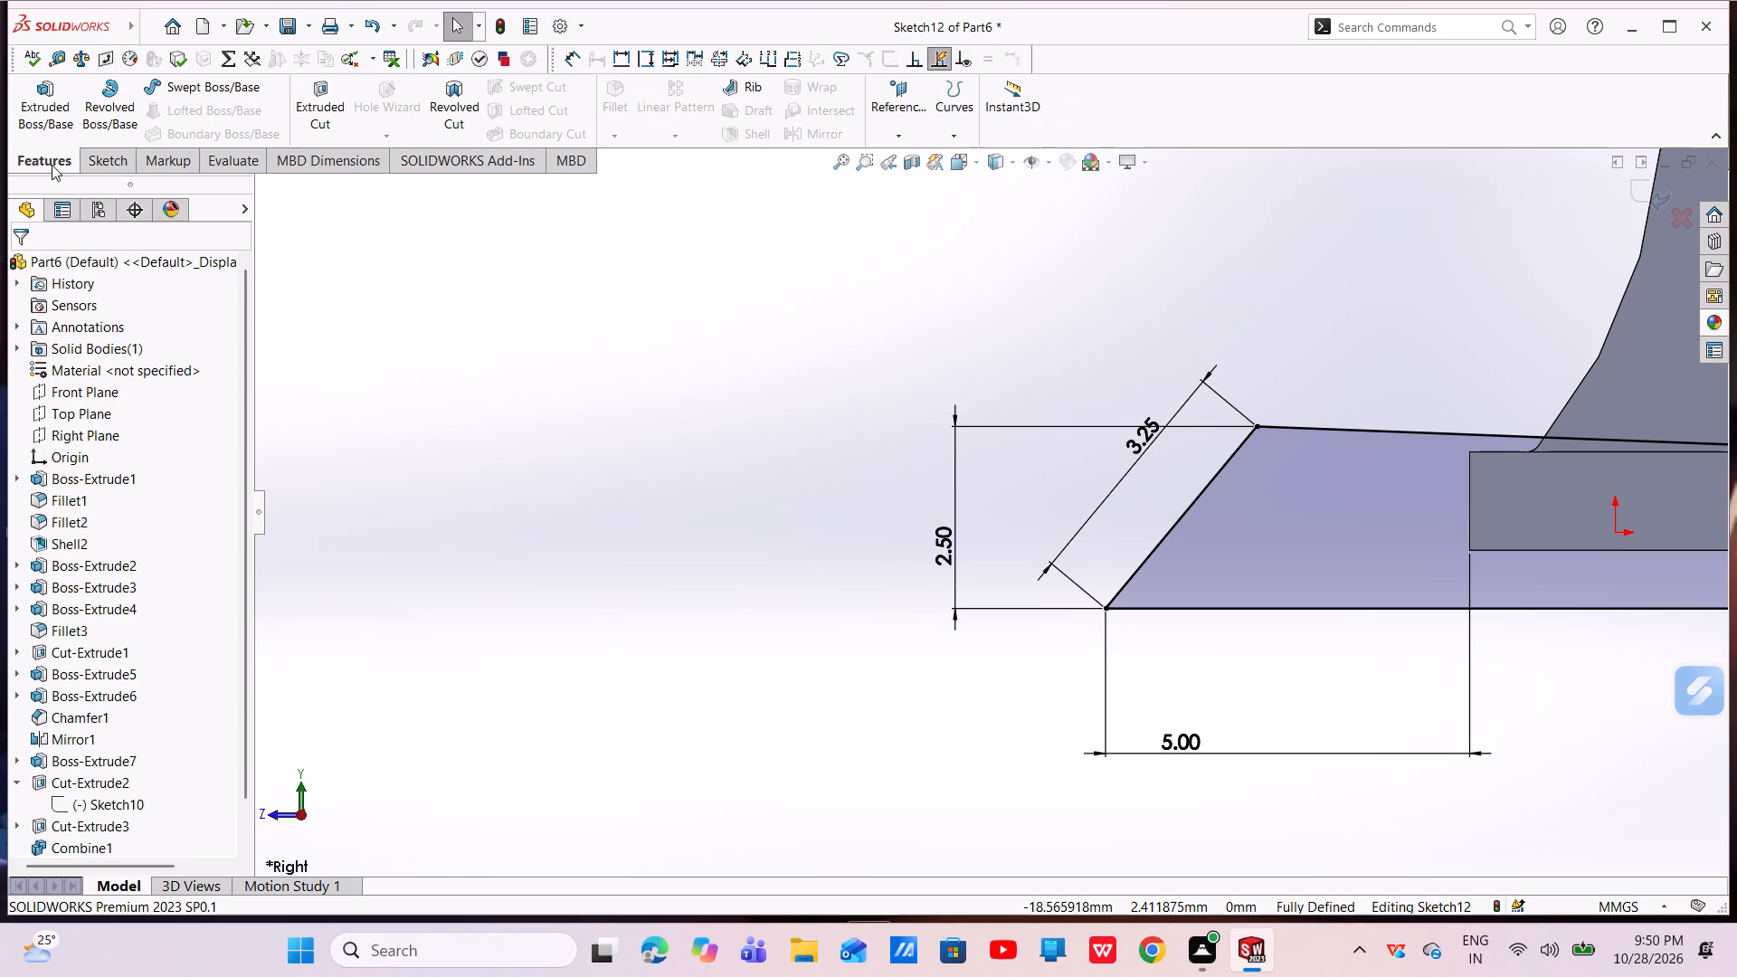
pyautogui.click(56, 111)
pyautogui.scroll(3, 593, 475)
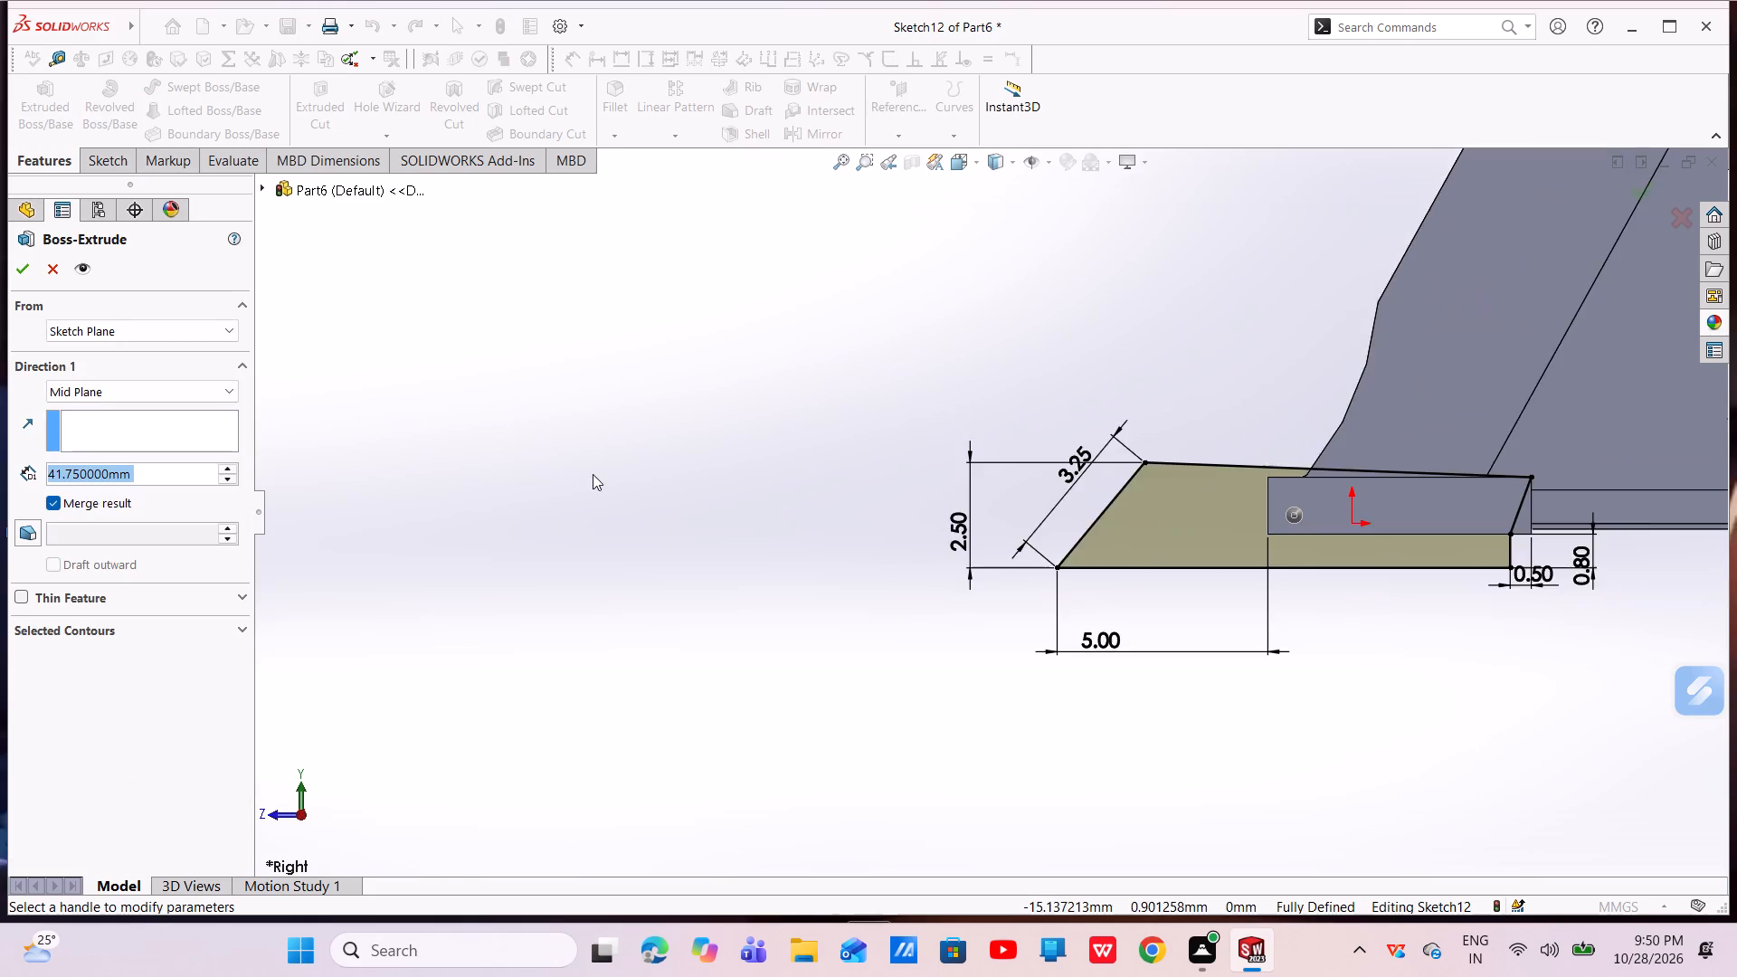
pyautogui.moveTo(595, 485); pyautogui.dragTo(694, 631, button='middle')
pyautogui.scroll(3, 698, 568)
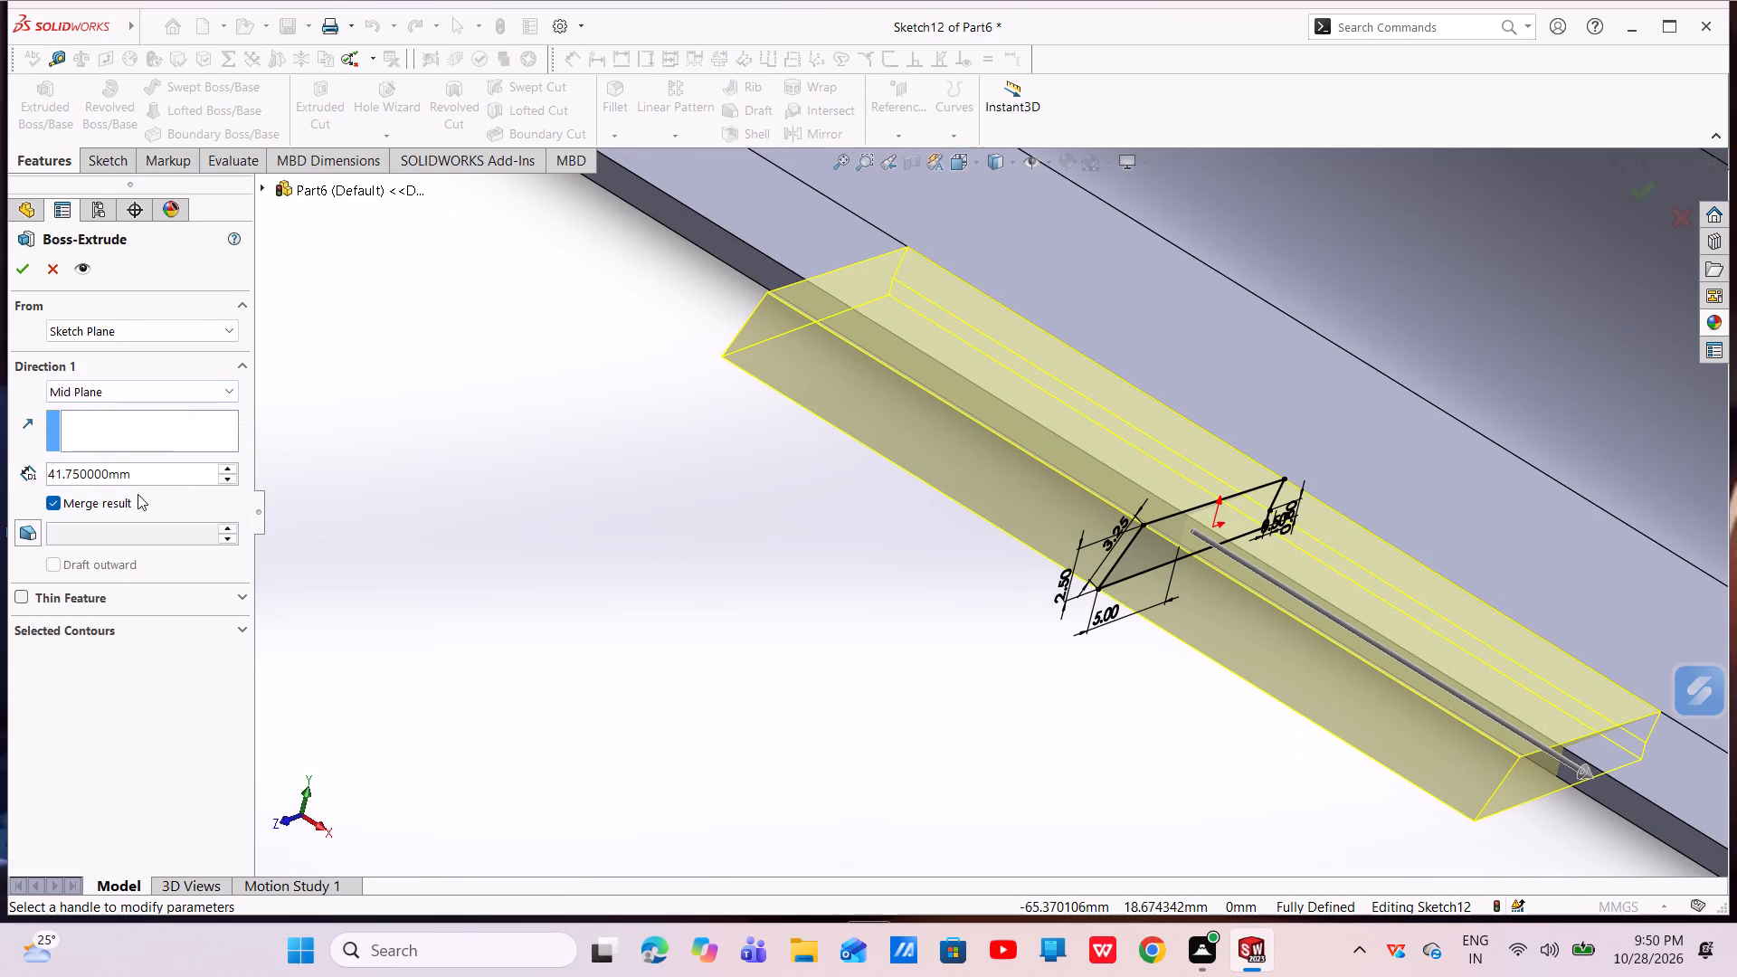
pyautogui.moveTo(146, 475); pyautogui.dragTo(44, 485)
pyautogui.press('BackSpace')
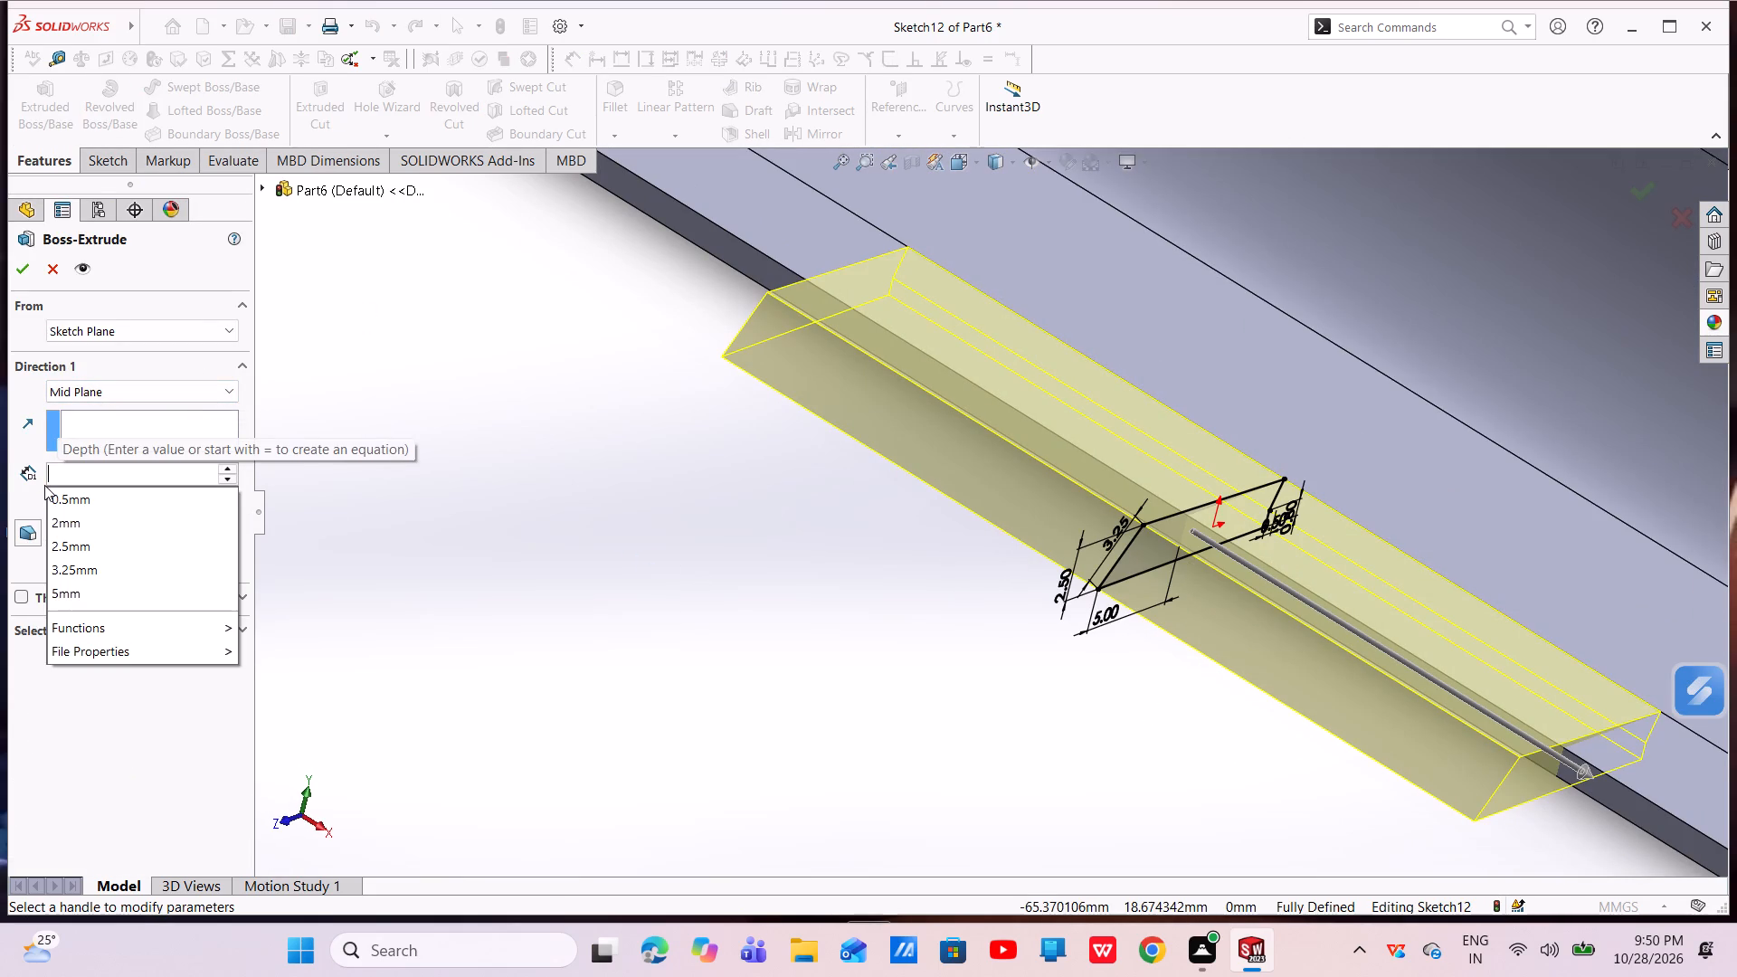
pyautogui.press('3')
pyautogui.press('Return')
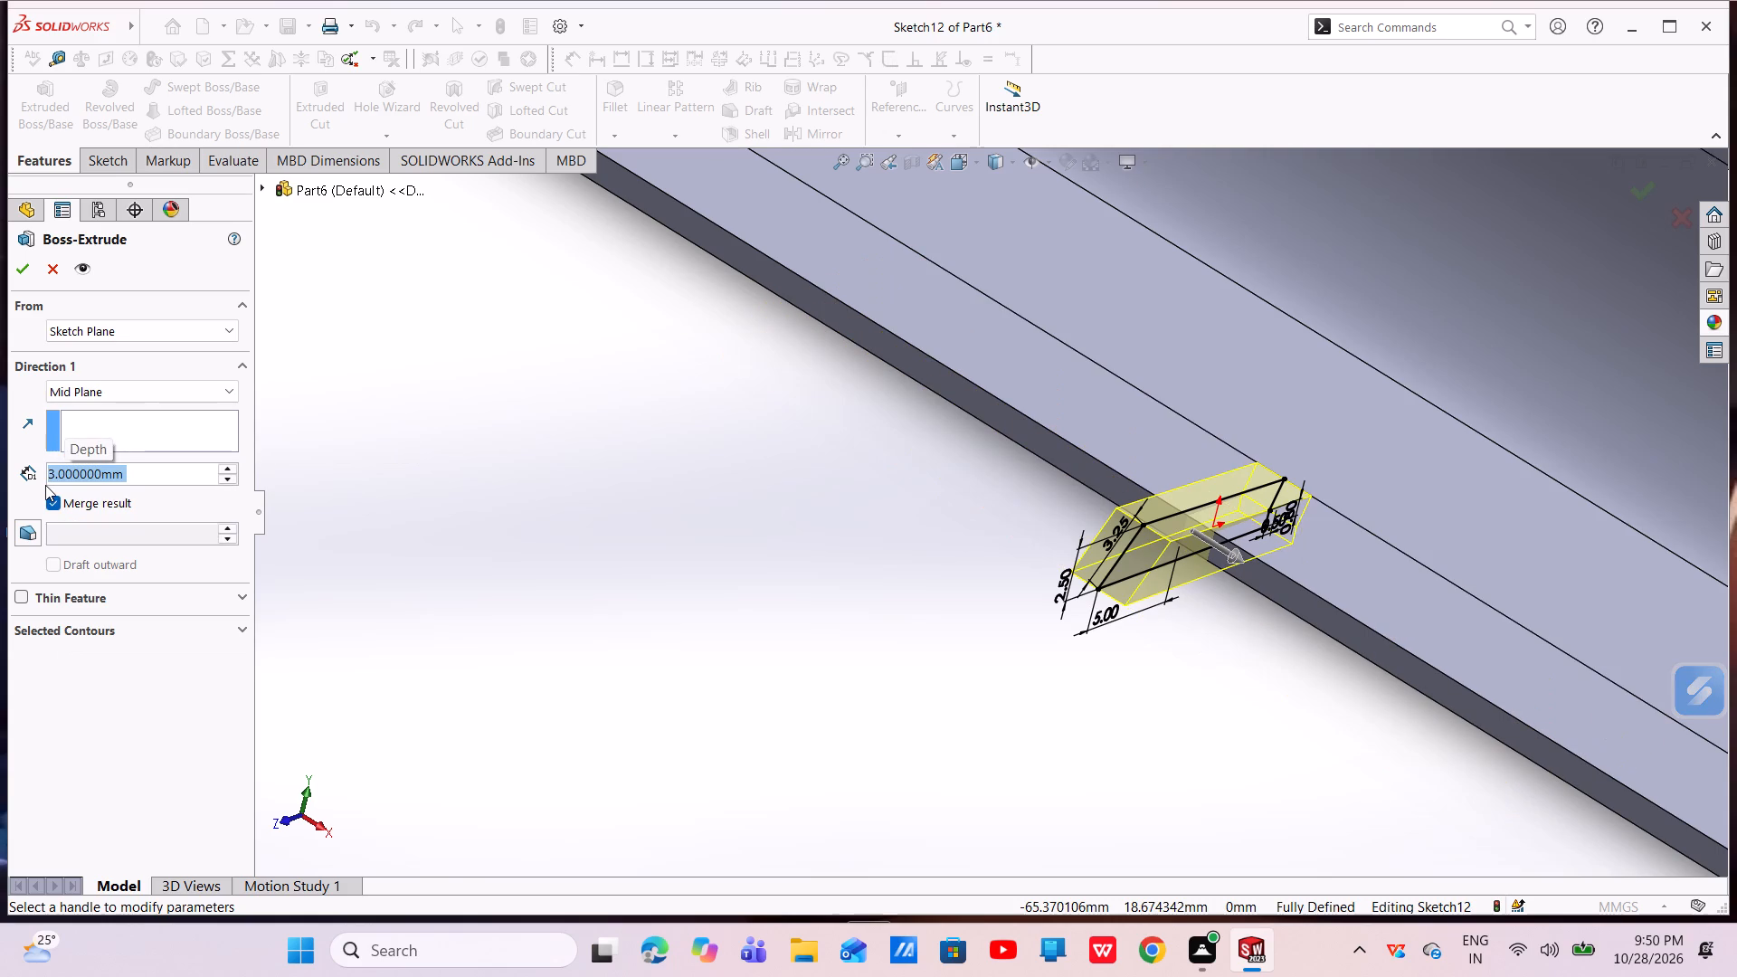
pyautogui.click(26, 263)
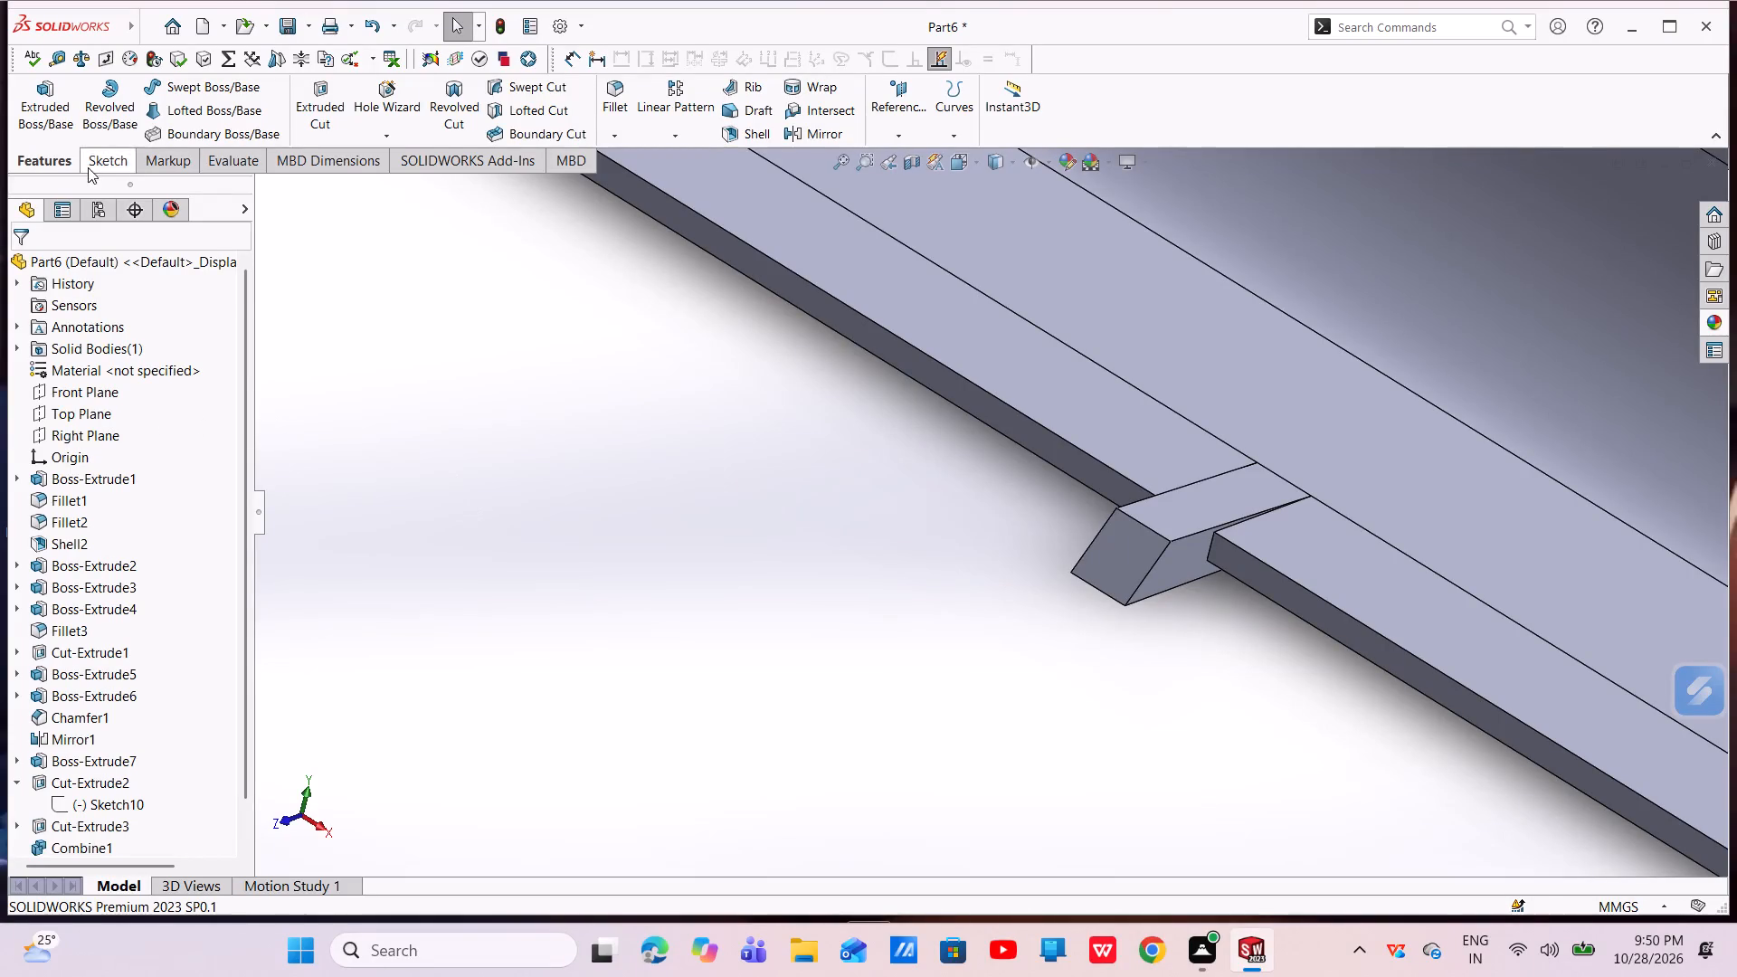
# Edit the new tooth extrusion and set its mid-plane depth to 2.5 mm.
pyautogui.scroll(-8, 121, 673)
pyautogui.click(83, 821)
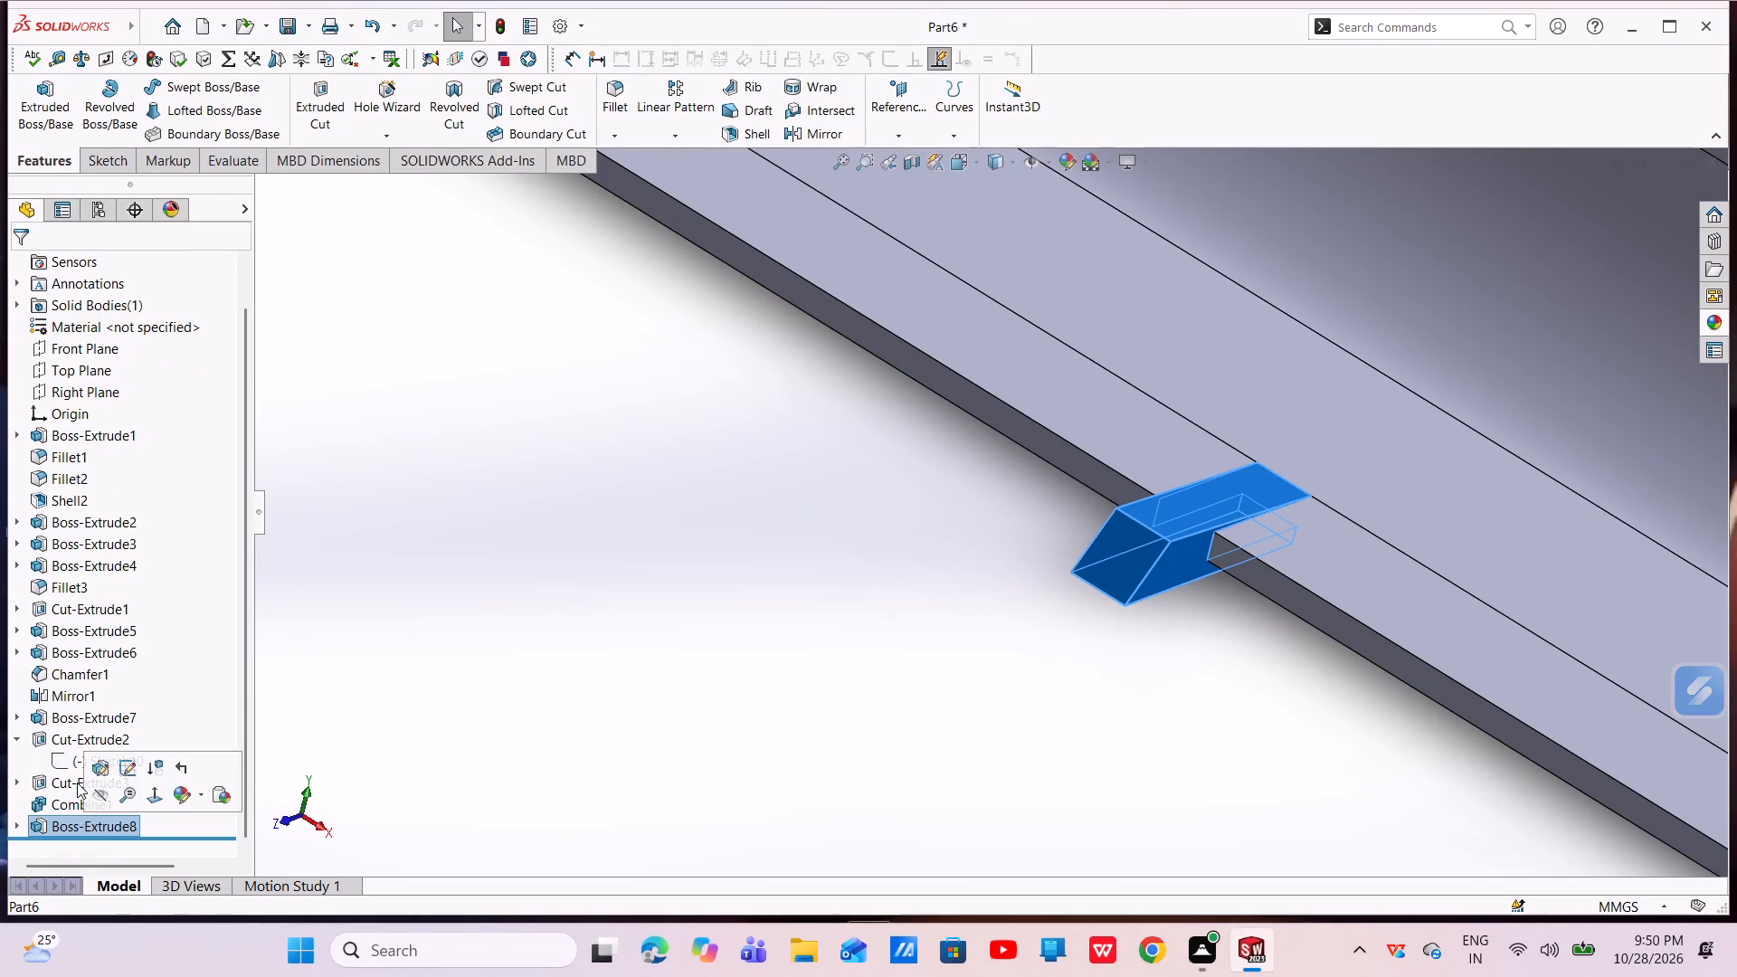
pyautogui.click(167, 827)
pyautogui.click(176, 780)
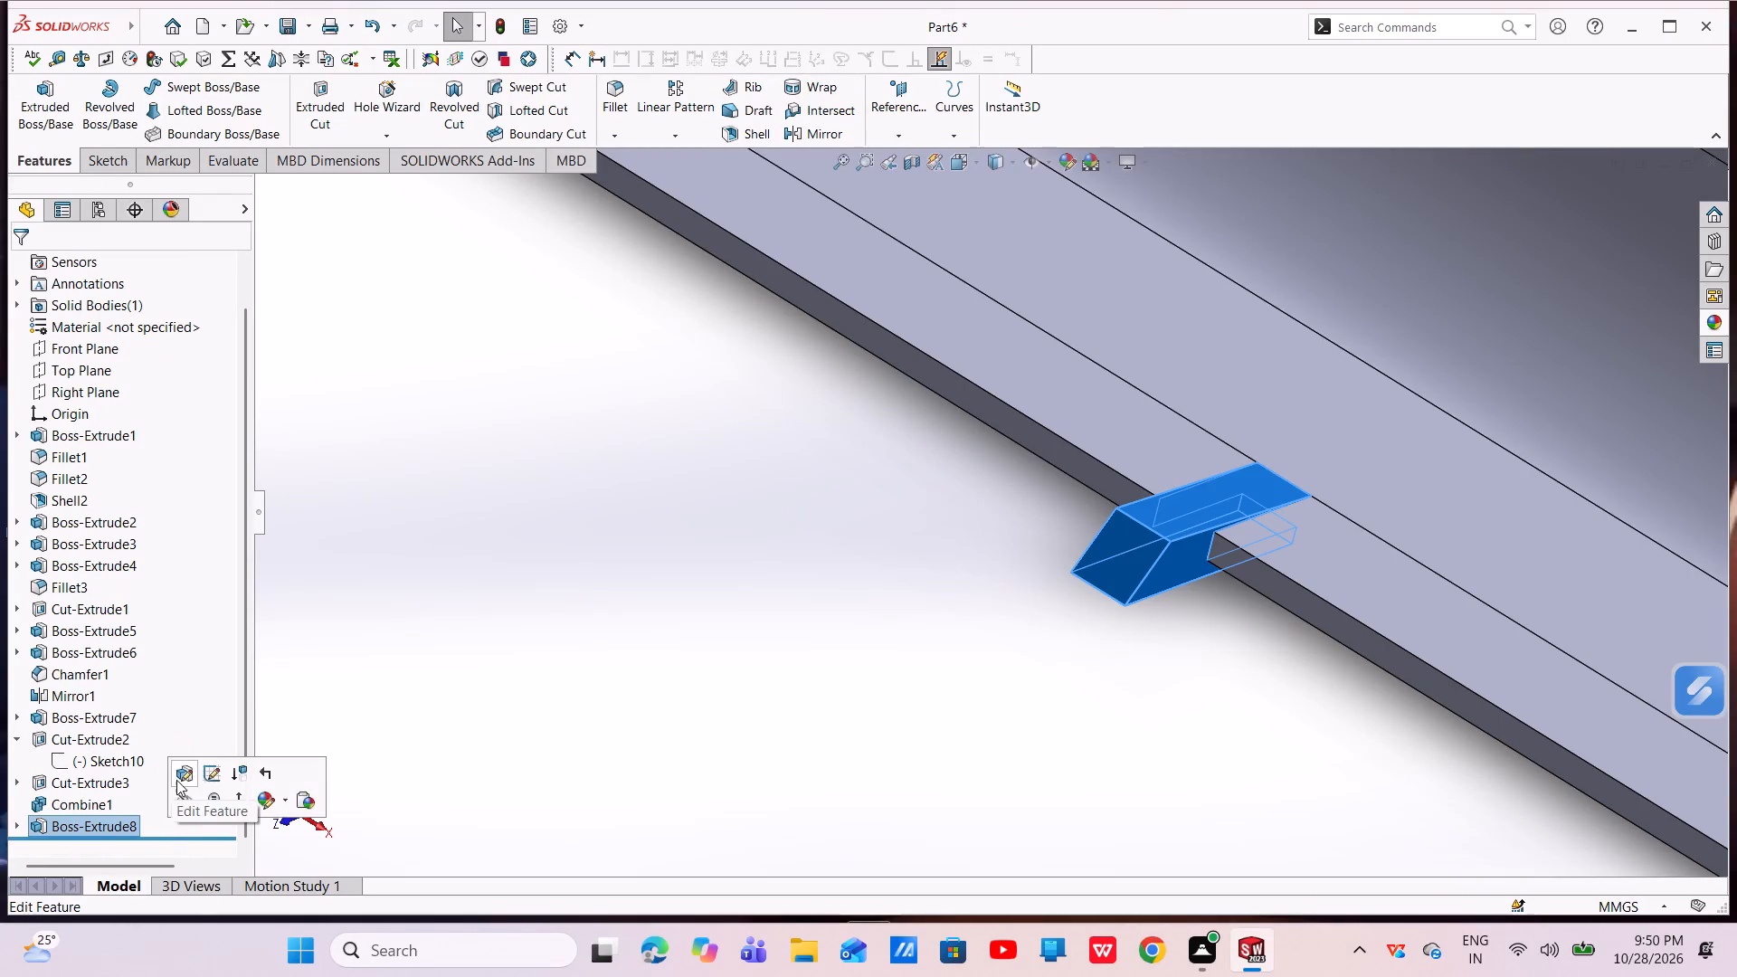
pyautogui.press('BackSpace')
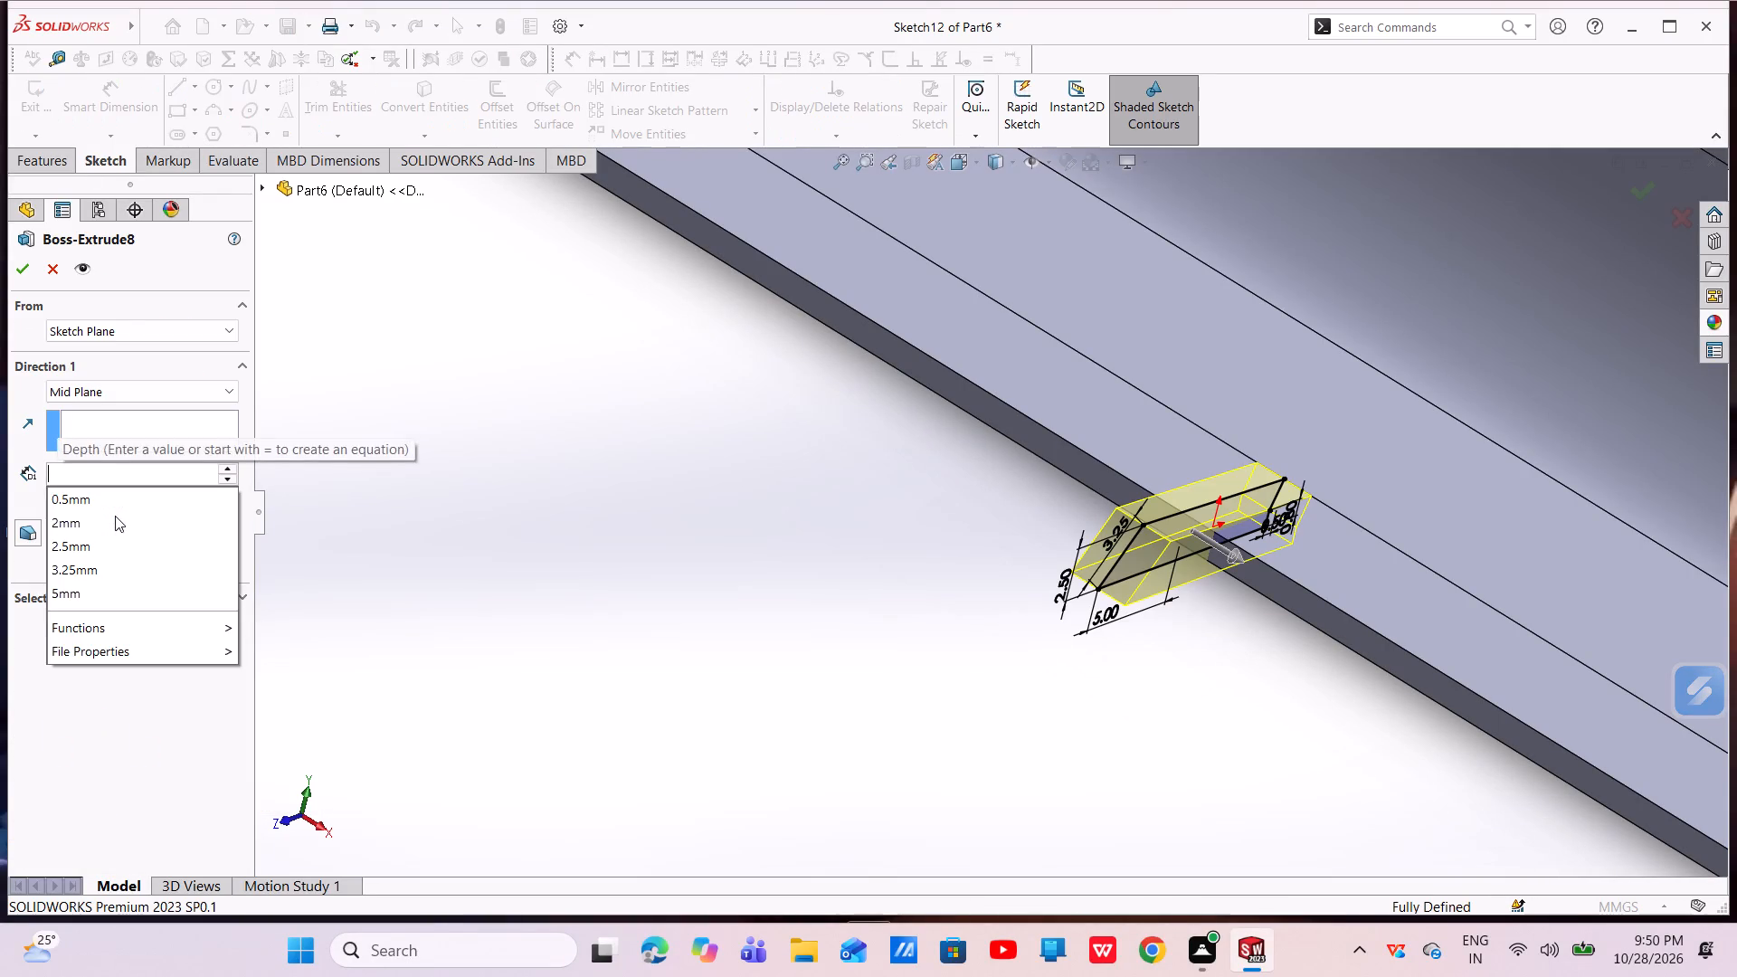
pyautogui.write('2.5')
pyautogui.press('Return')
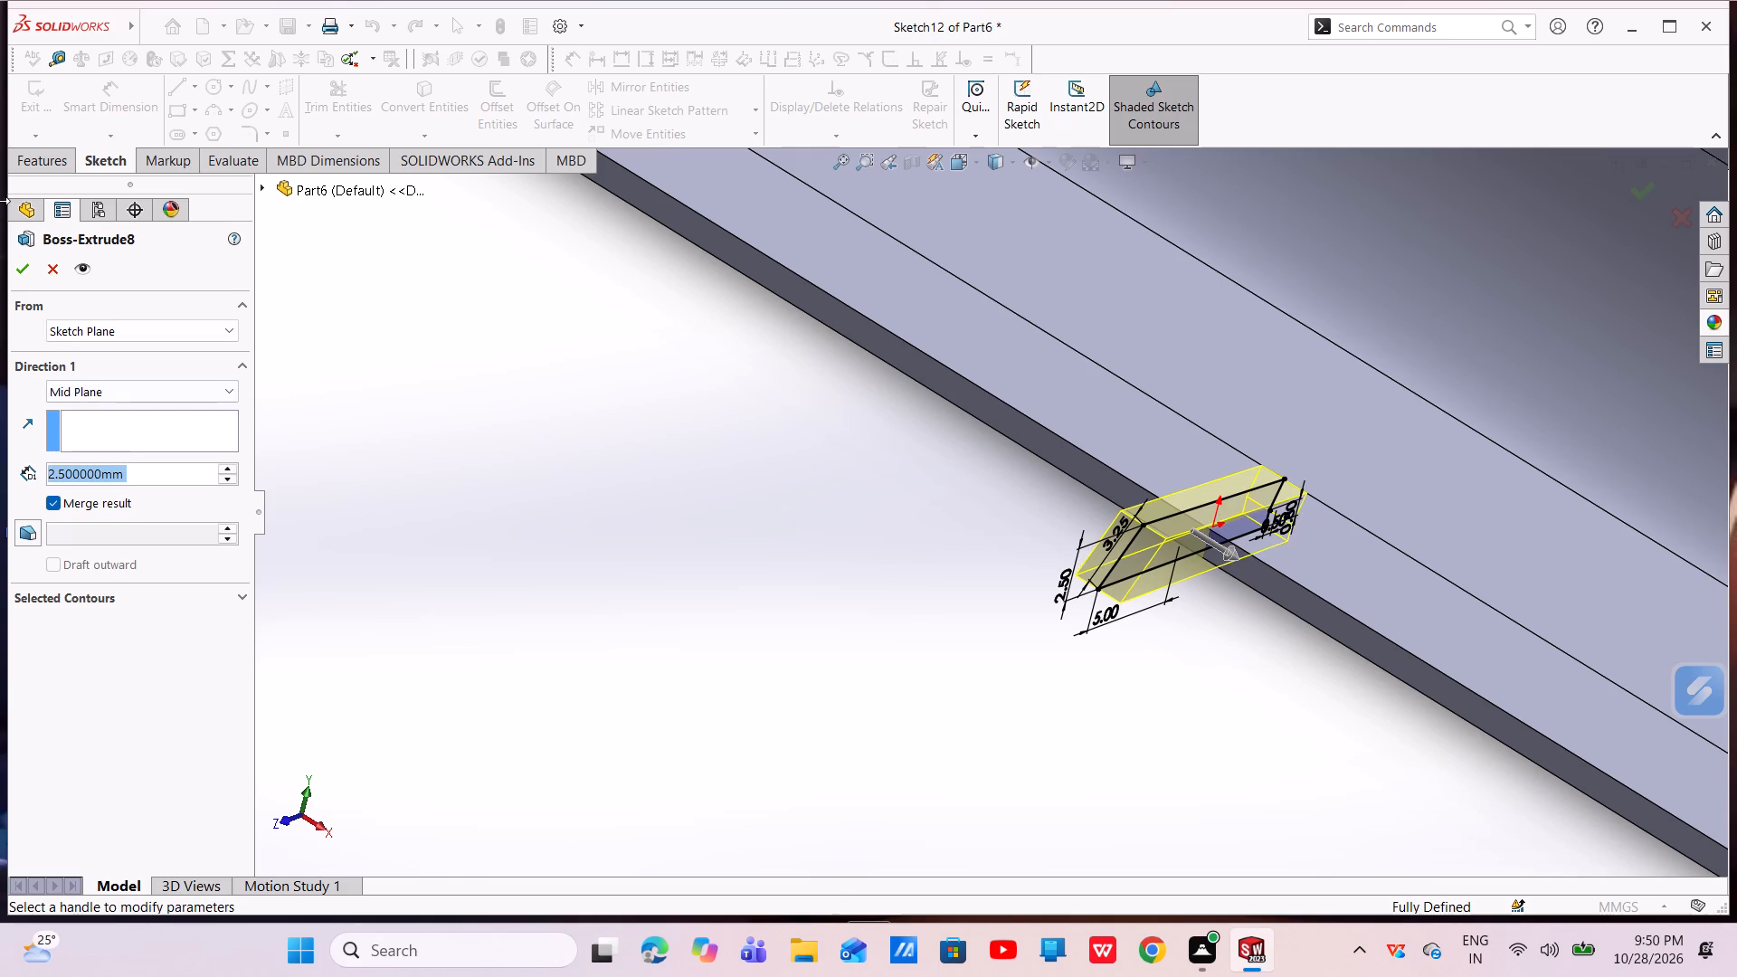
pyautogui.click(25, 276)
# Start a linear pattern of the tooth, using the lip's long front edge as the first direction.
pyautogui.scroll(4, 992, 619)
pyautogui.scroll(4, 1162, 588)
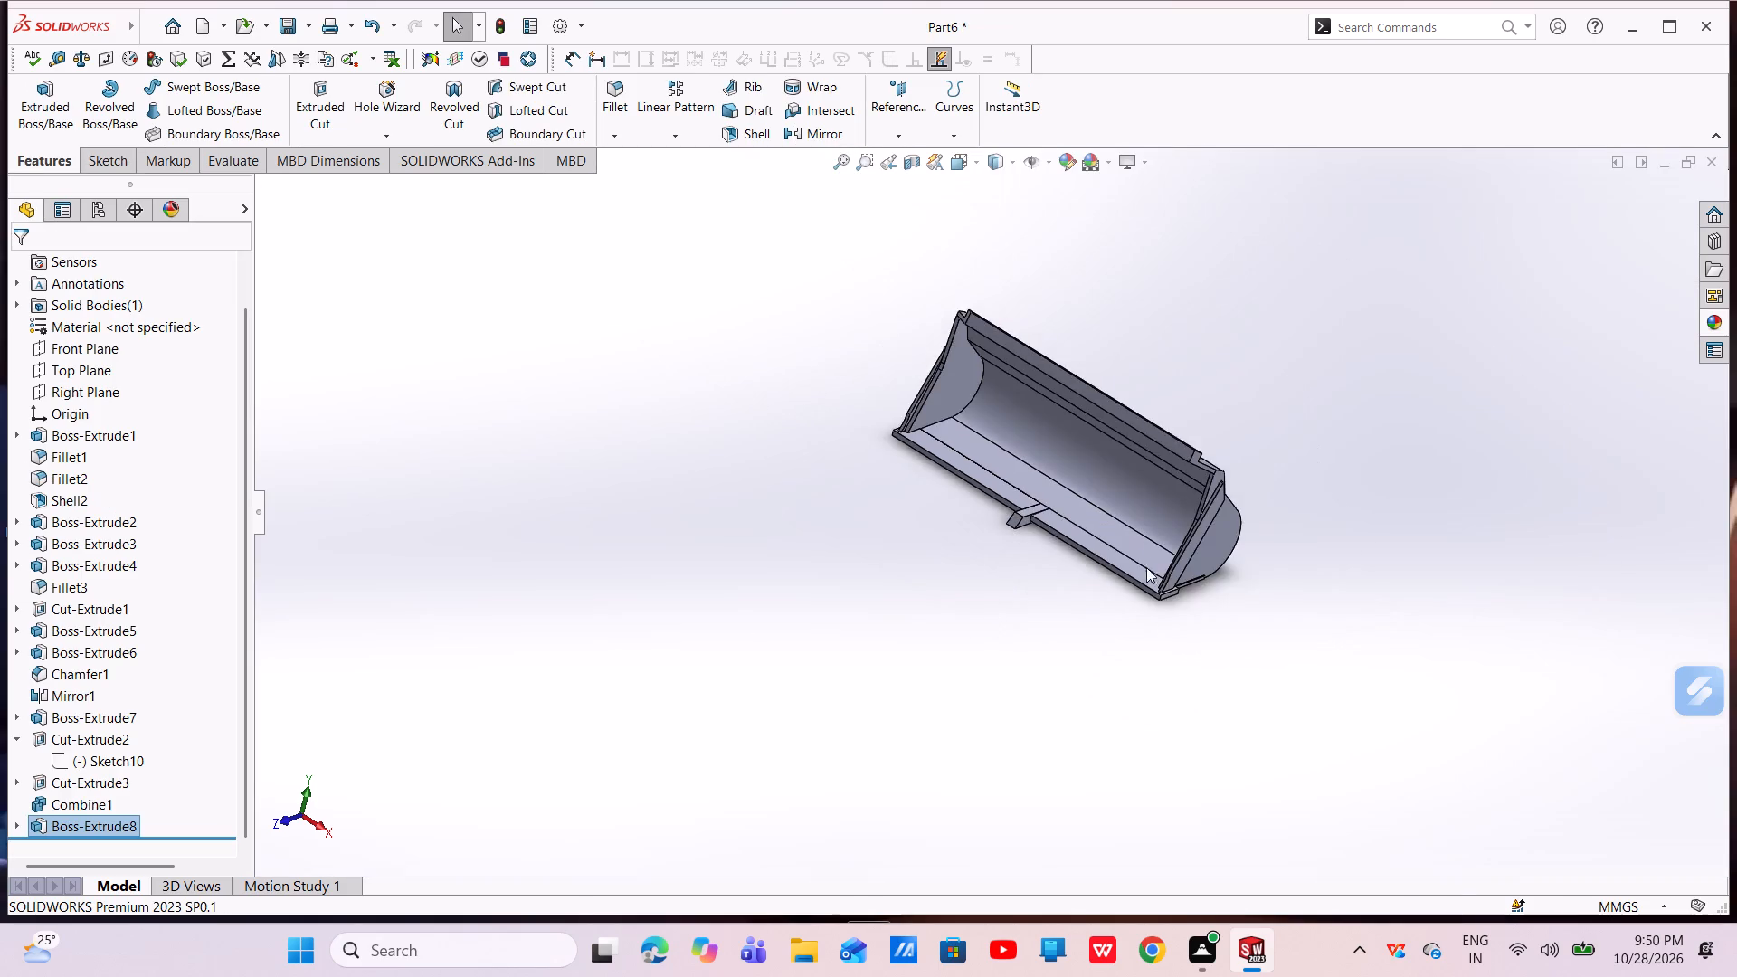
pyautogui.scroll(-1, 1123, 547)
pyautogui.moveTo(1049, 527); pyautogui.dragTo(972, 565, button='middle')
pyautogui.scroll(-5, 1030, 480)
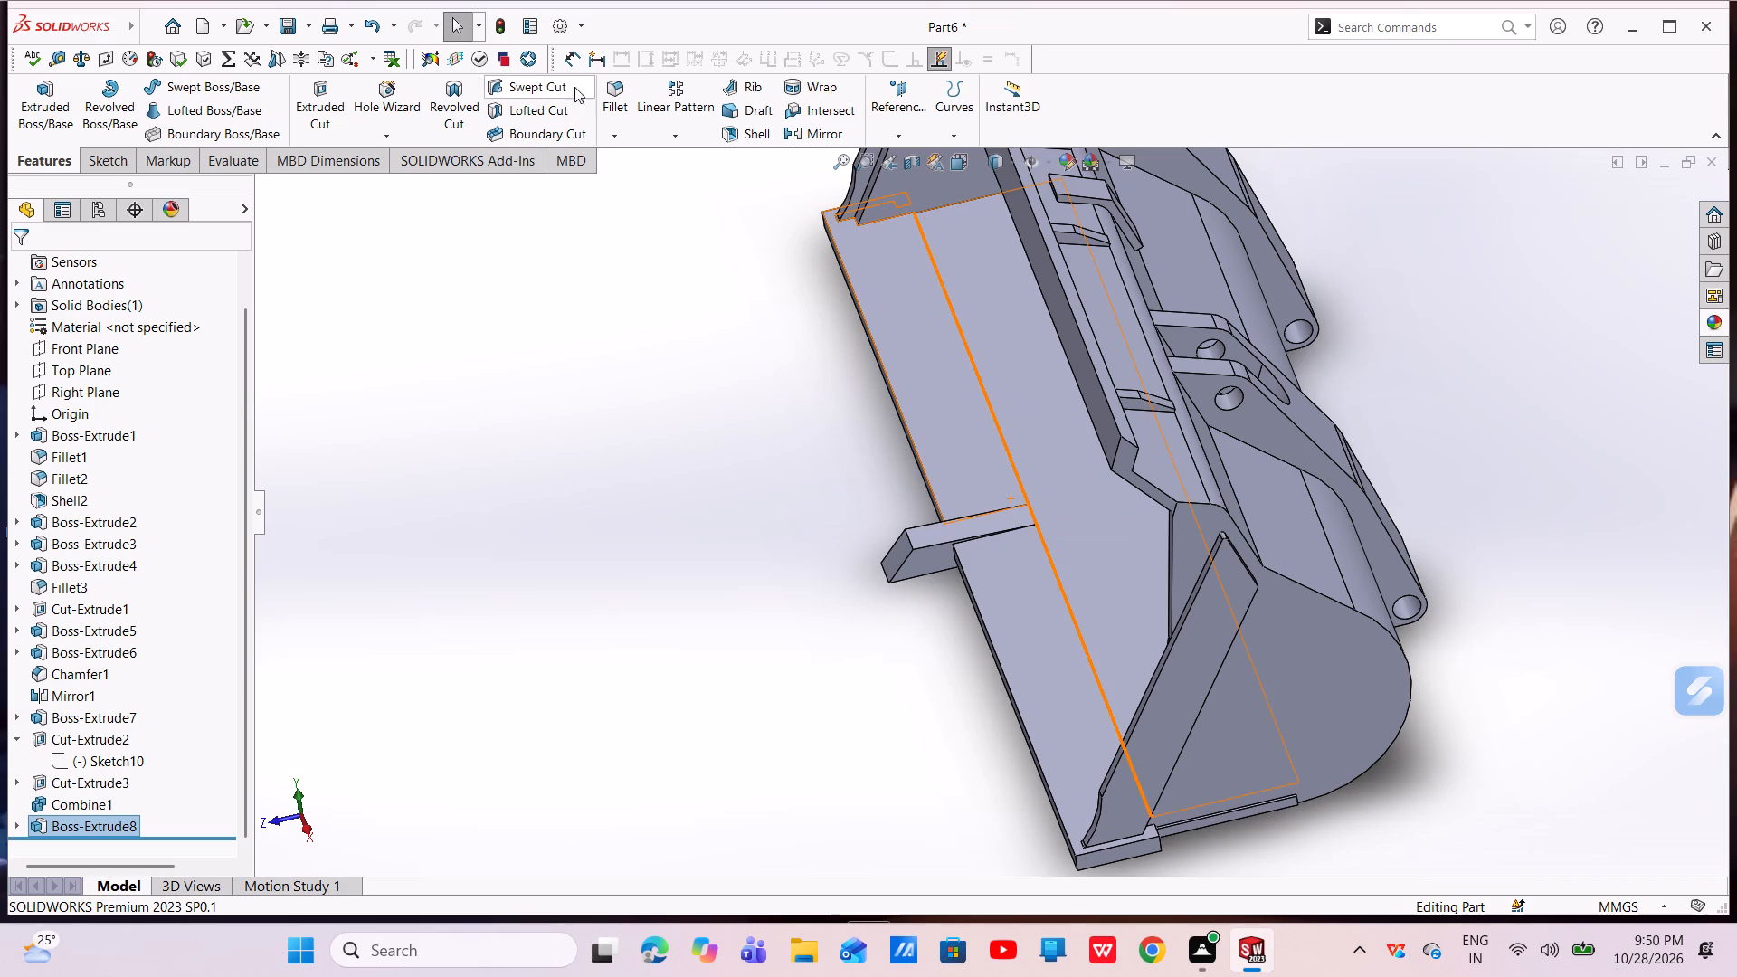
pyautogui.click(678, 143)
pyautogui.click(689, 163)
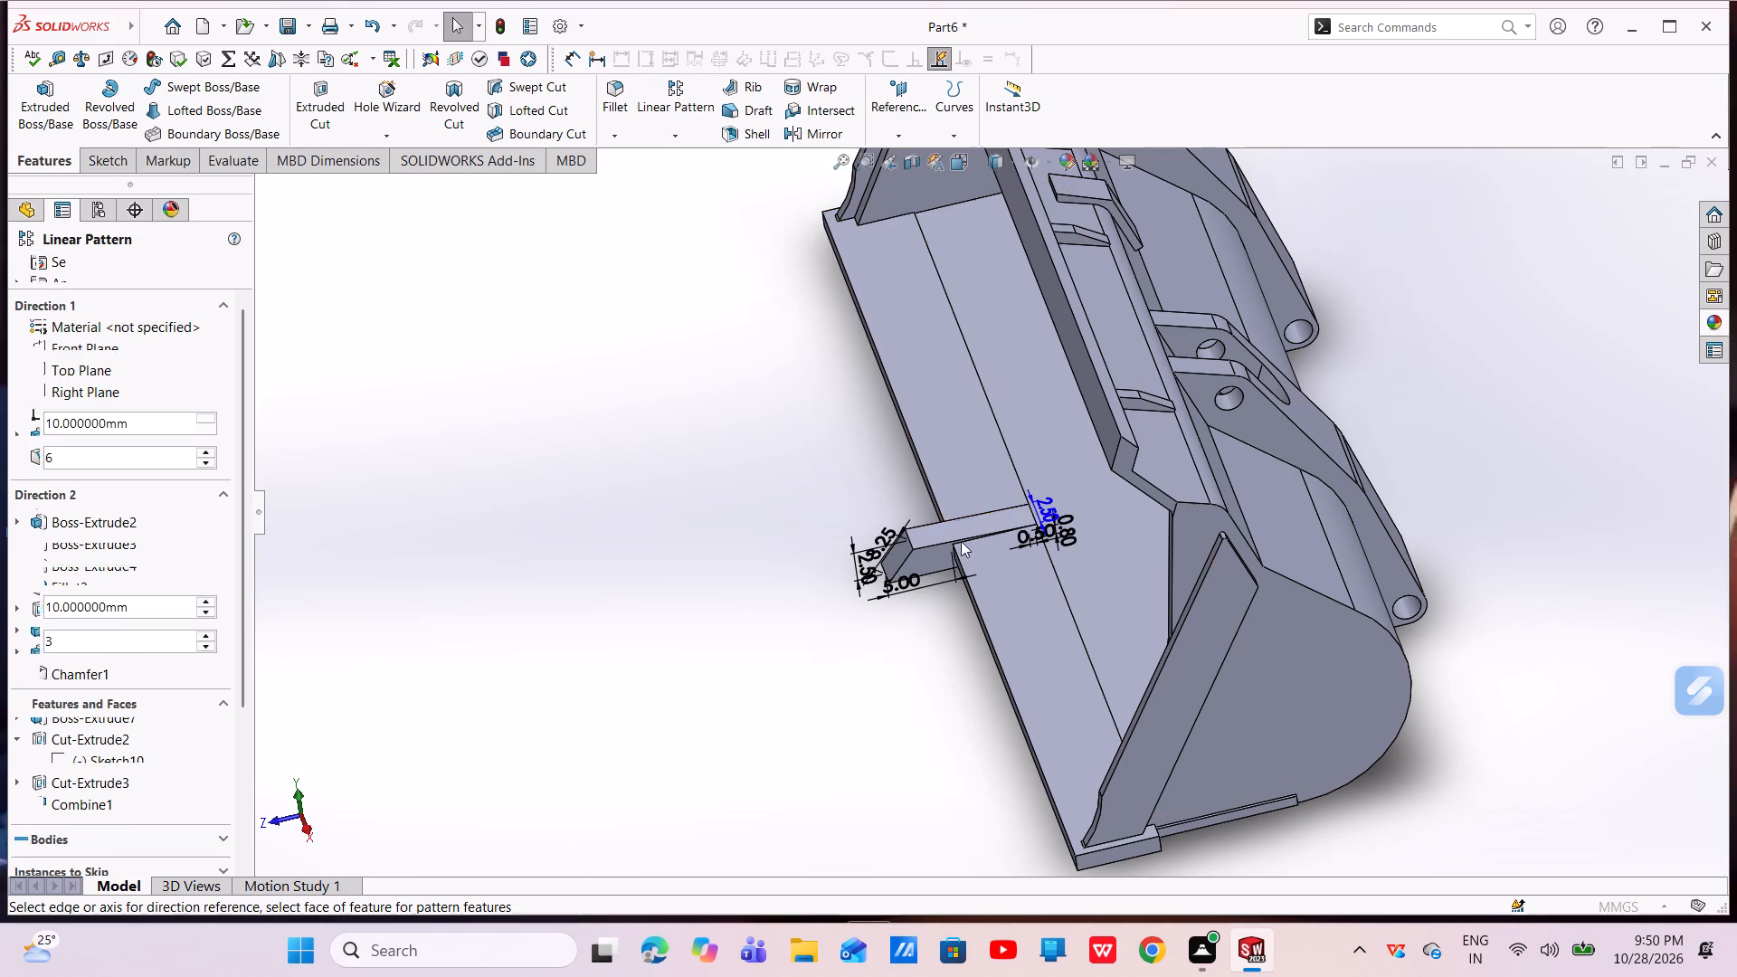
pyautogui.click(959, 536)
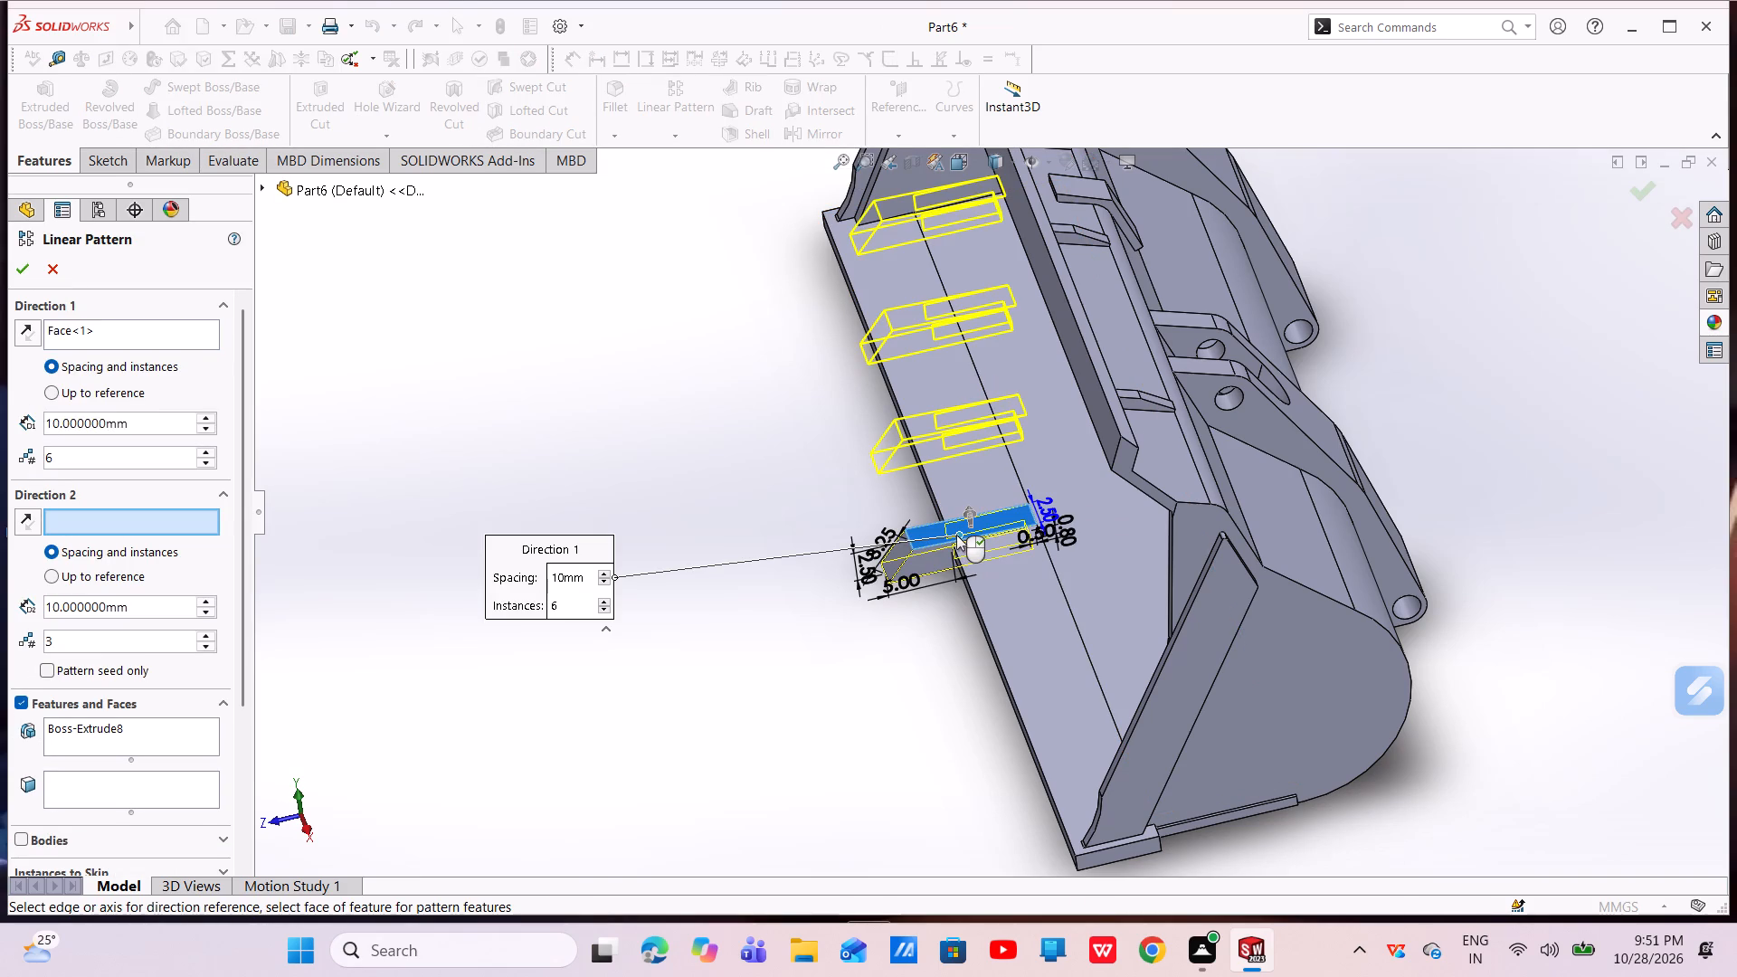
pyautogui.moveTo(920, 510); pyautogui.dragTo(1011, 406, button='middle')
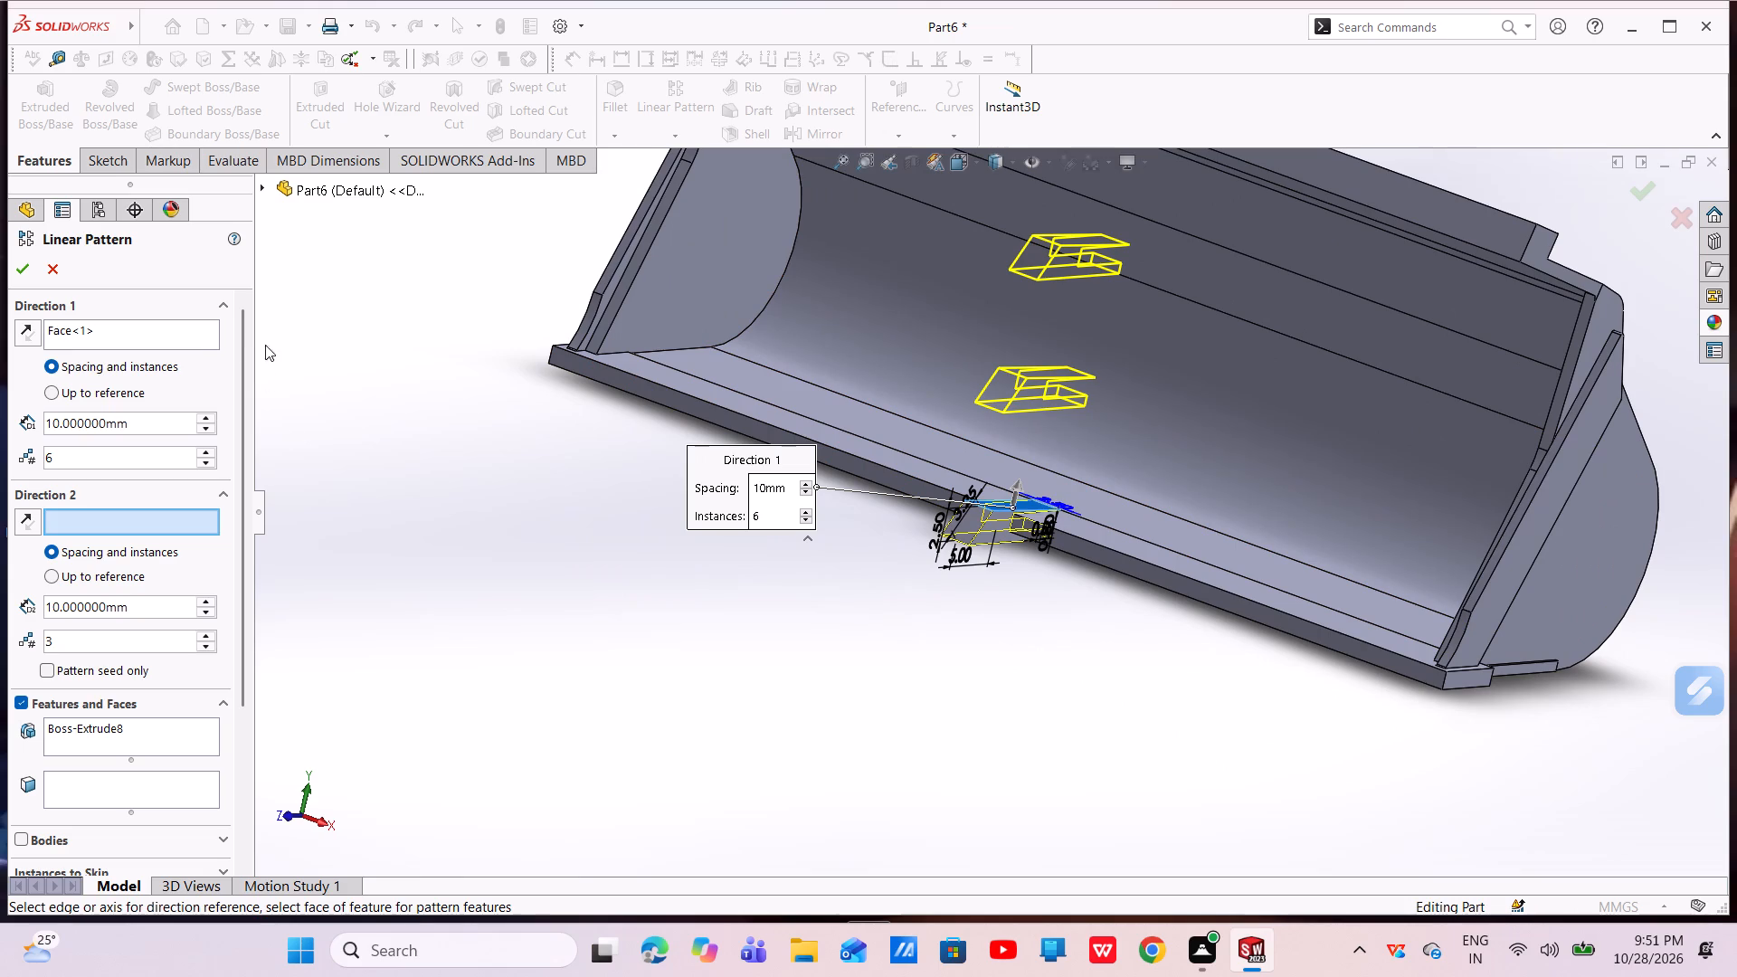
pyautogui.click(71, 337)
pyautogui.rightClick(71, 337)
pyautogui.click(149, 372)
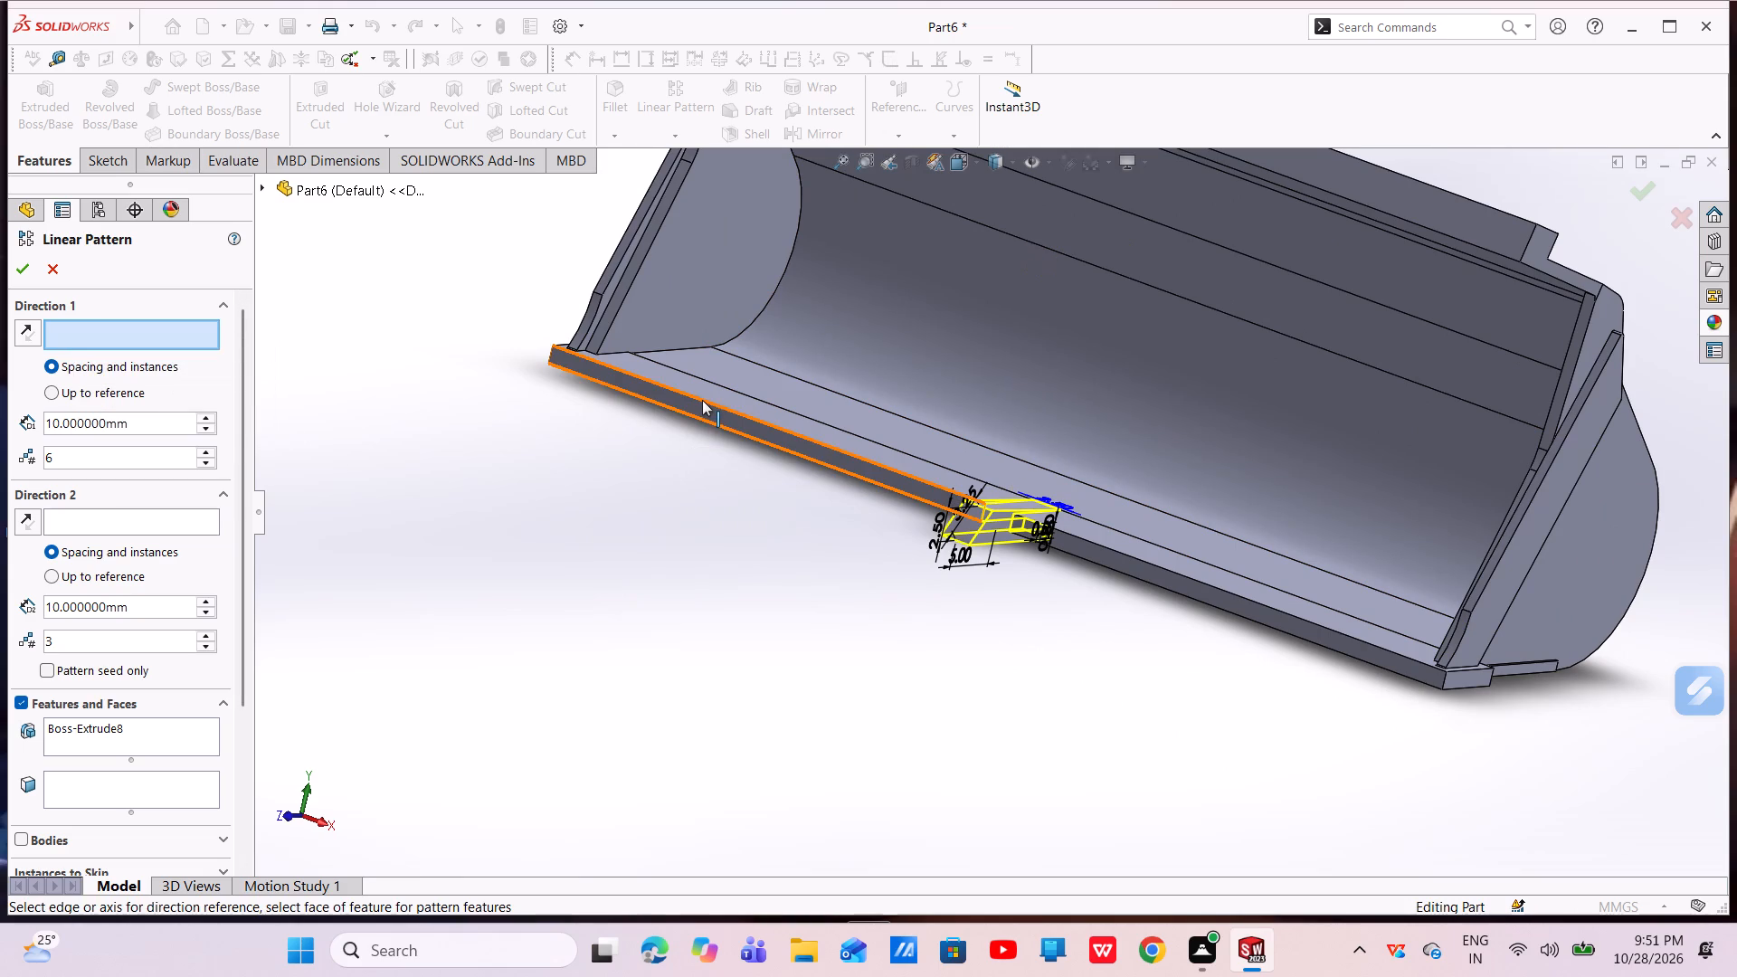
pyautogui.click(704, 400)
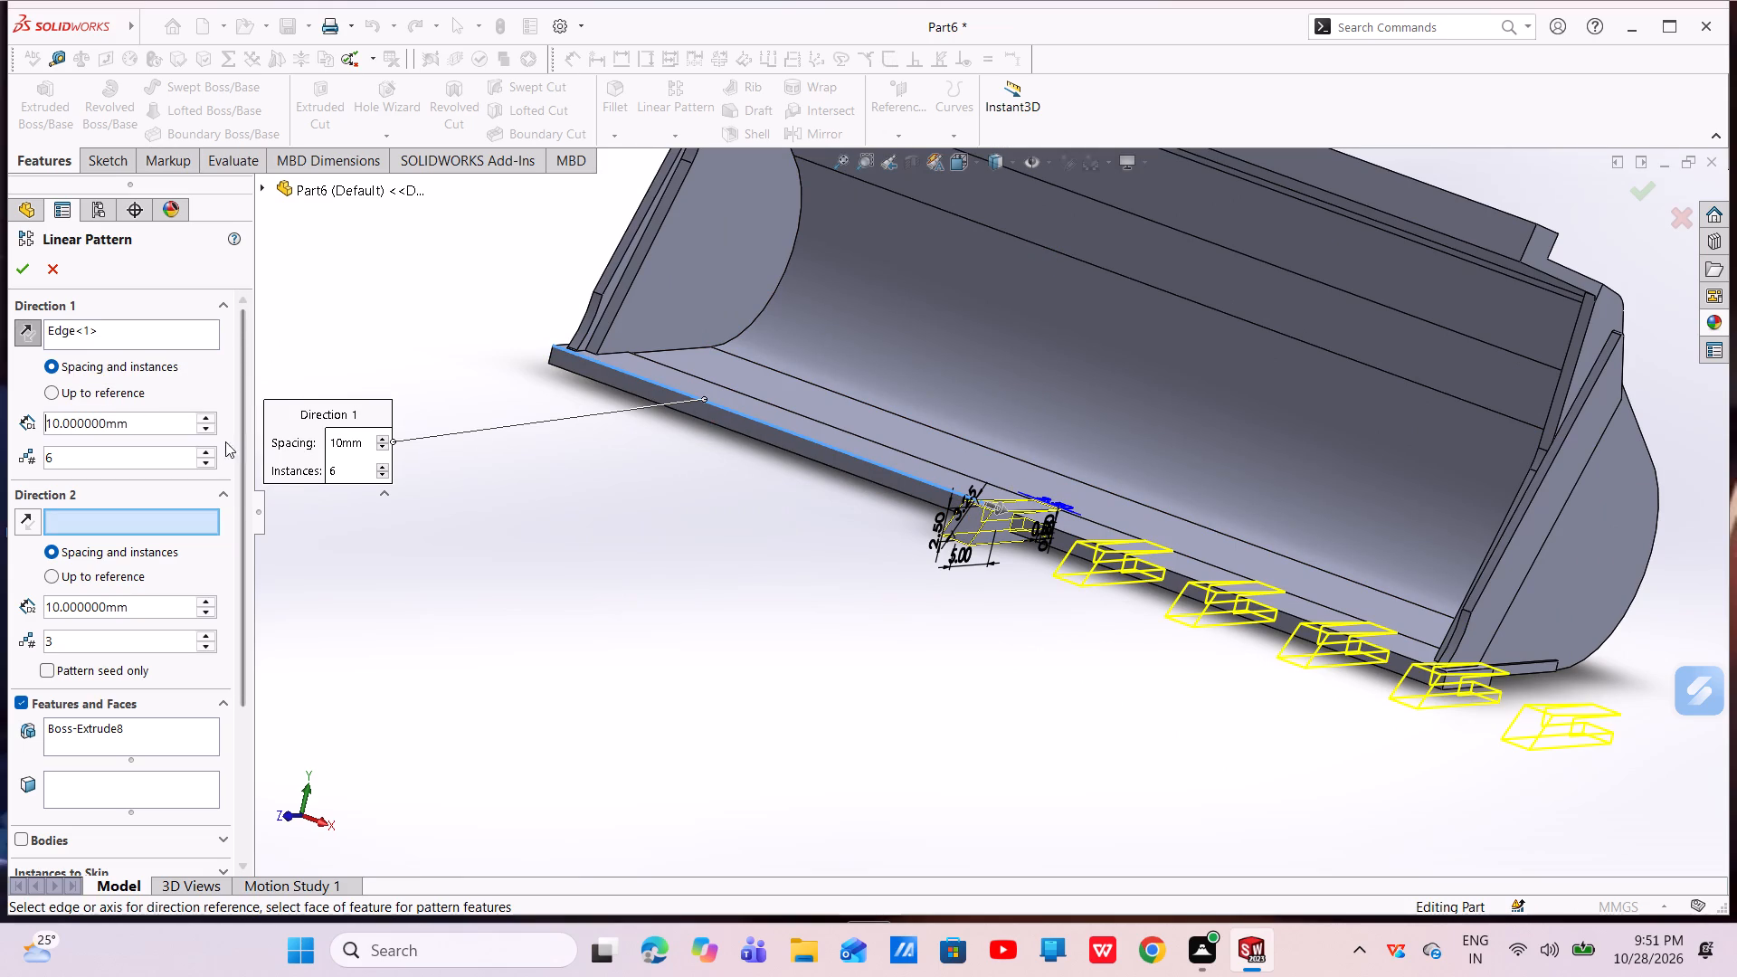
# Set the pattern's first direction to 4 instances at 12 mm spacing.
pyautogui.click(209, 469)
pyautogui.click(208, 463)
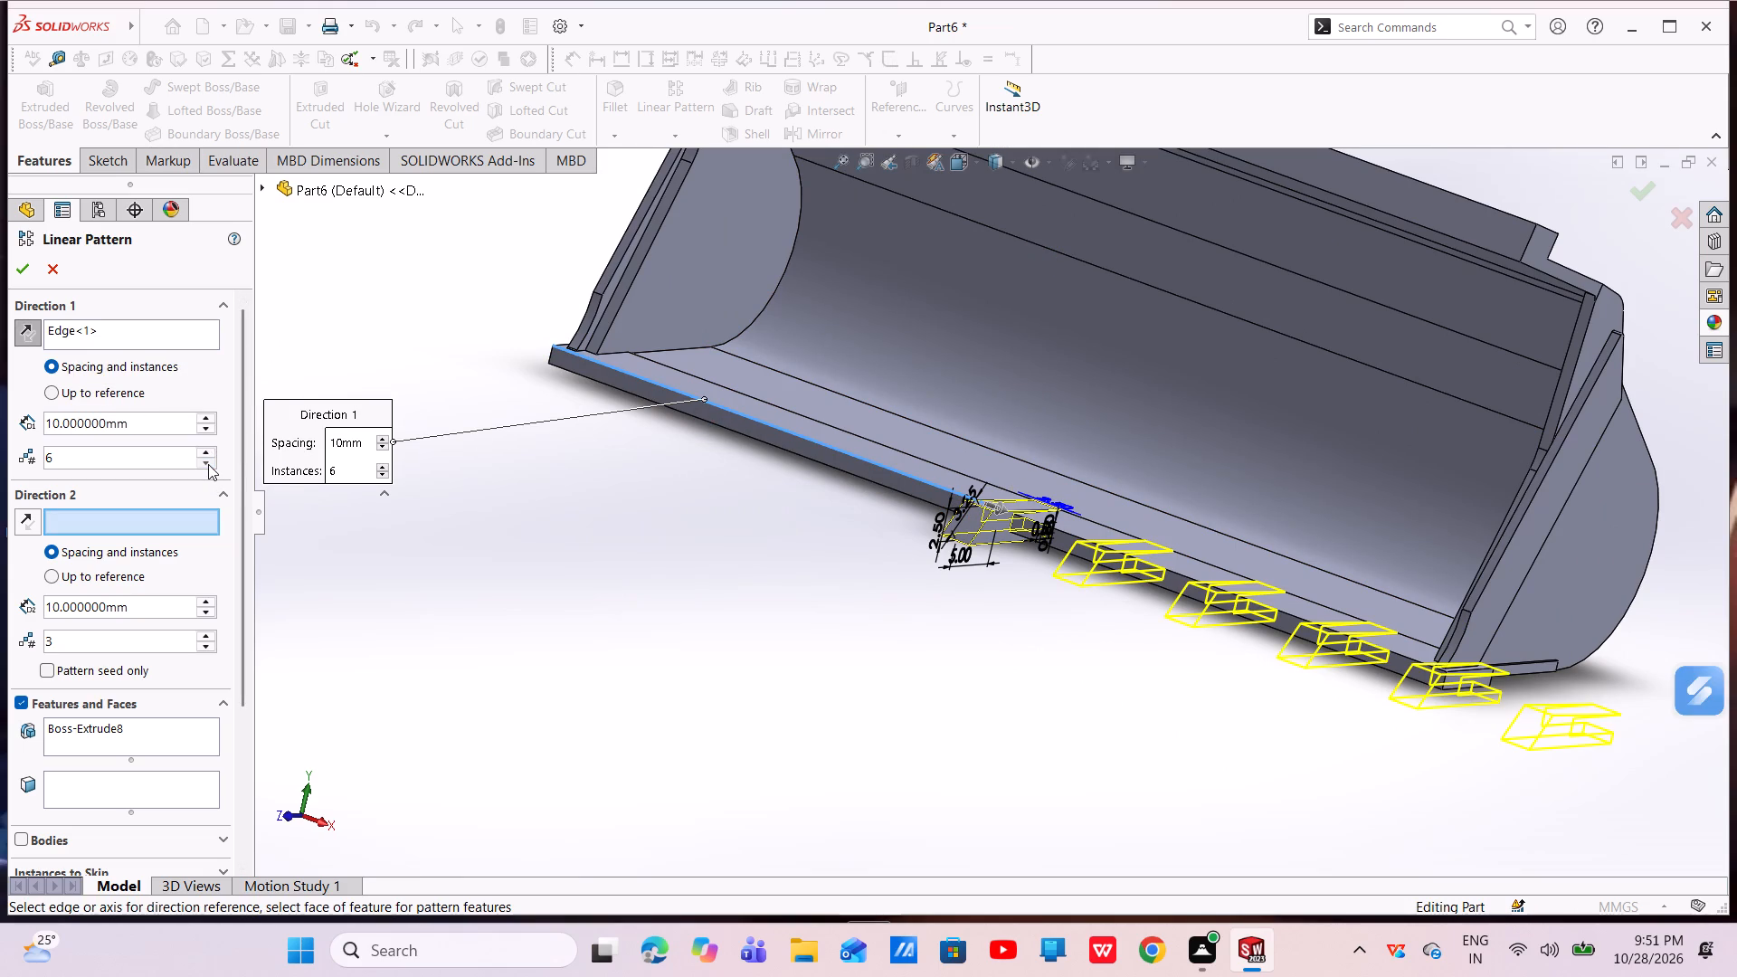
pyautogui.click(208, 464)
pyautogui.moveTo(174, 424); pyautogui.dragTo(15, 435)
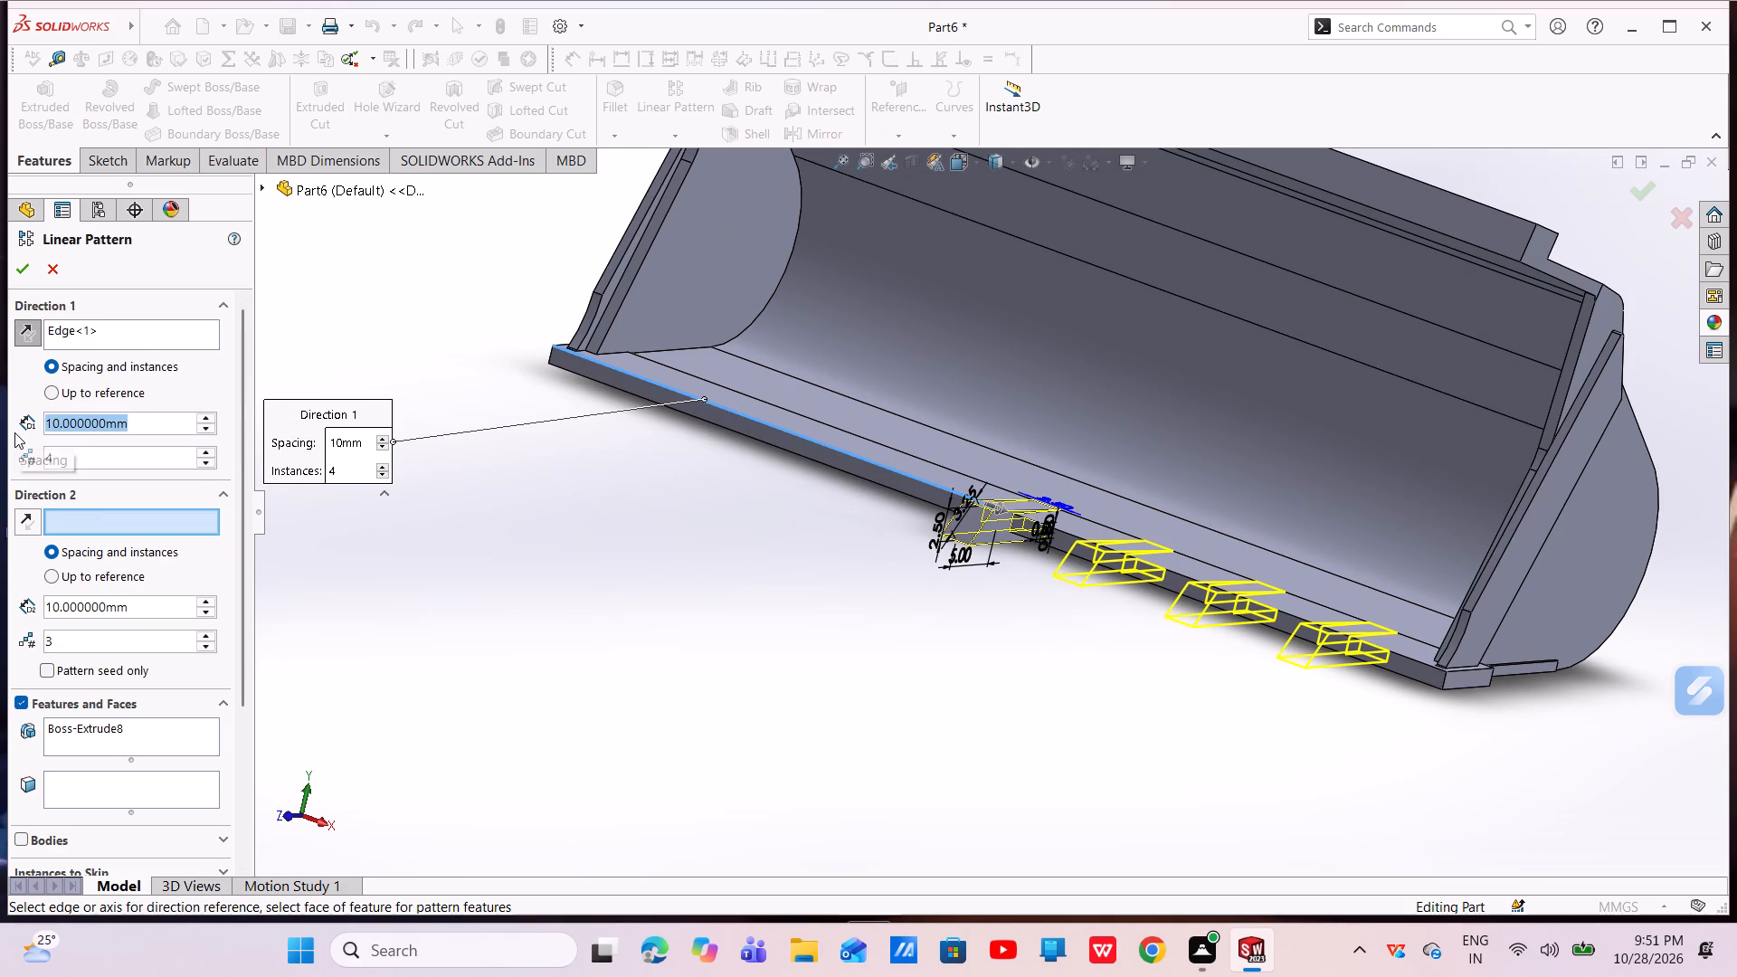
pyautogui.press('BackSpace')
pyautogui.write('12')
pyautogui.press('Return')
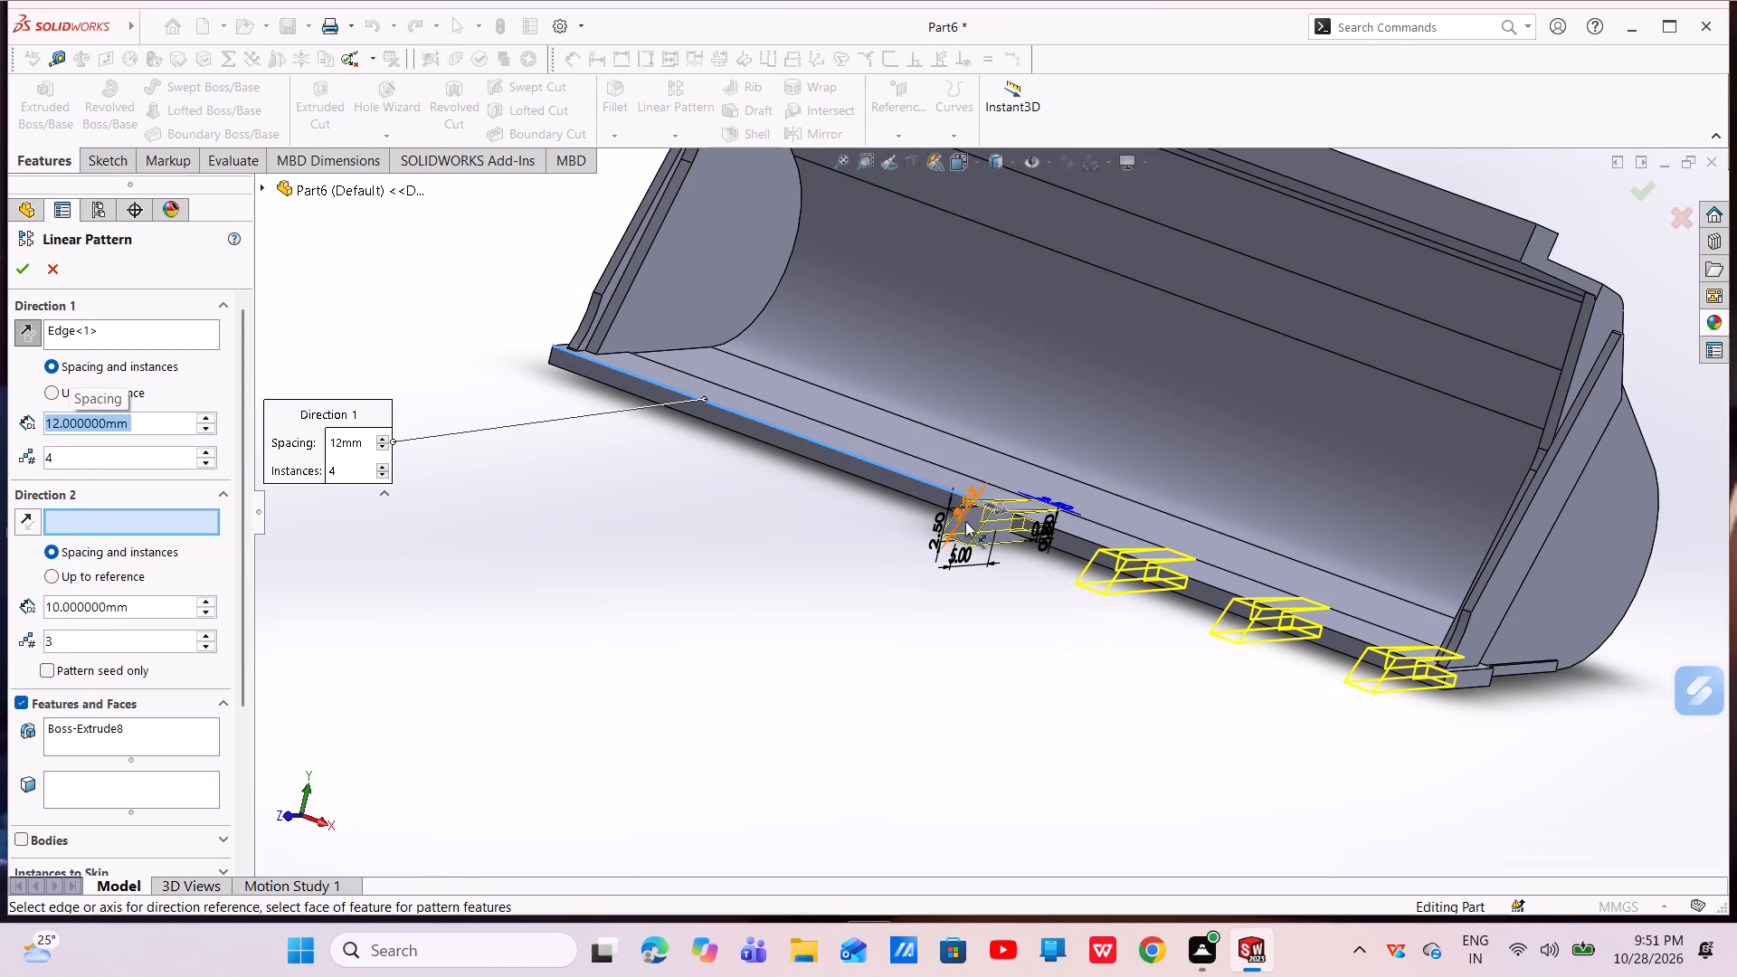
# Add a reversed second direction along the lip's front edge beyond the tooth, with 4 instances at 12 mm spacing, and complete the tooth pattern.
pyautogui.click(1077, 536)
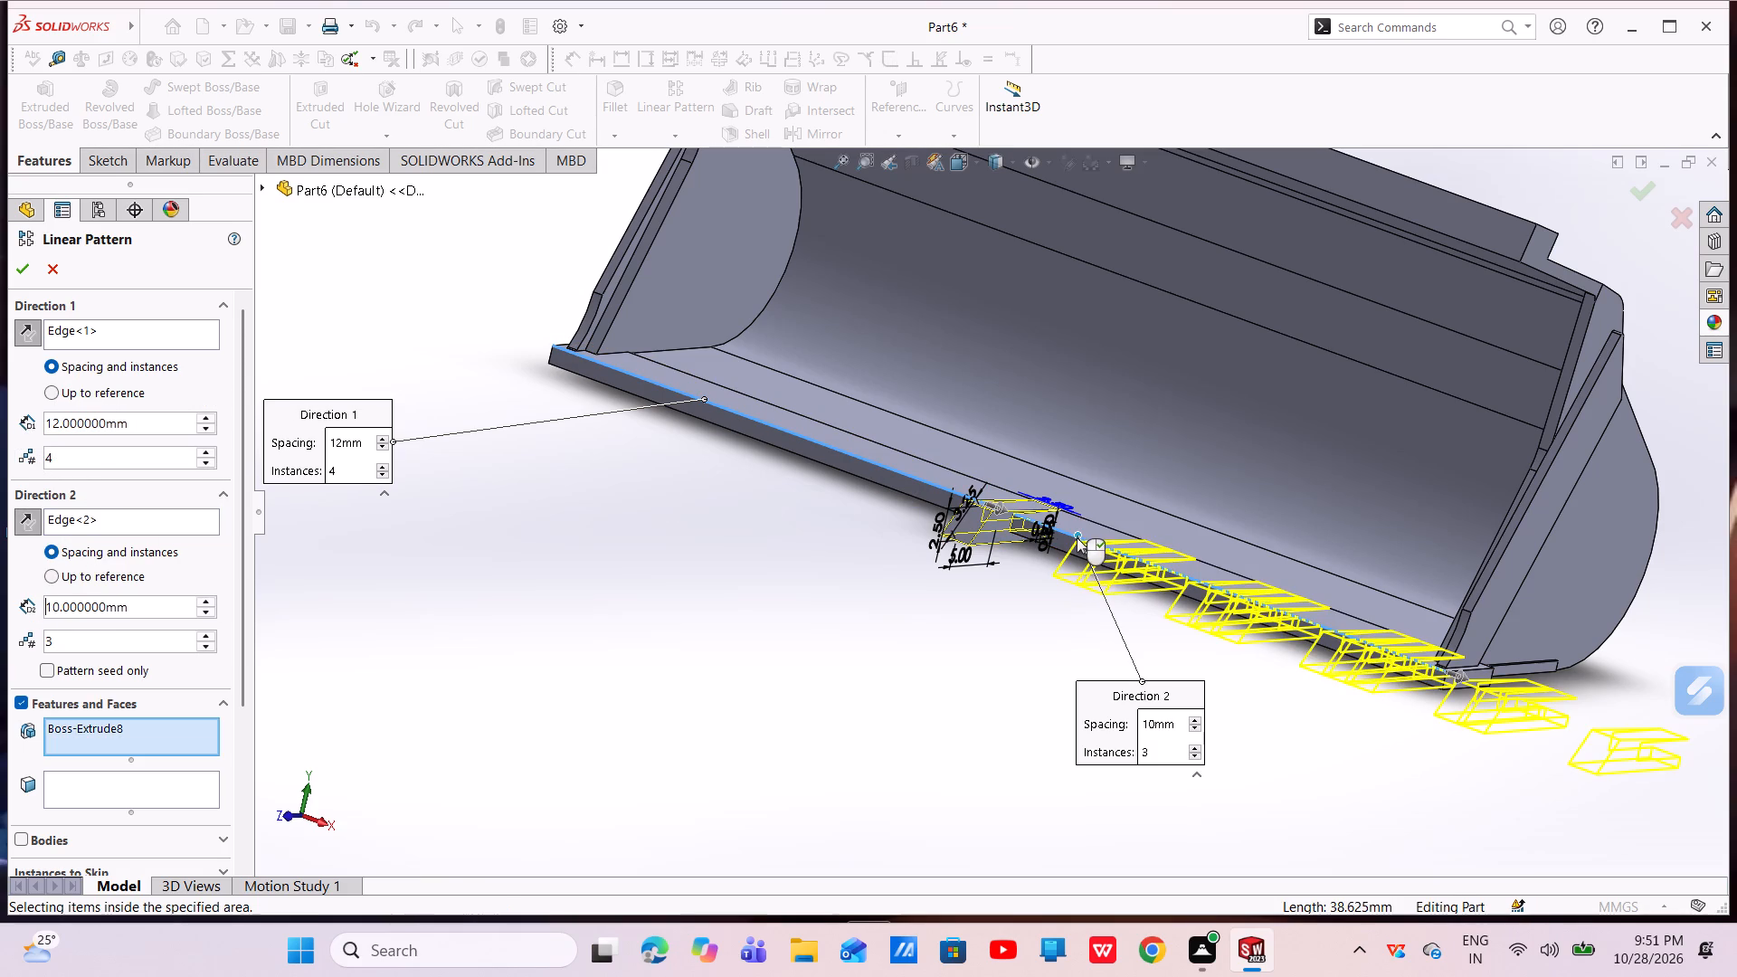
pyautogui.click(33, 527)
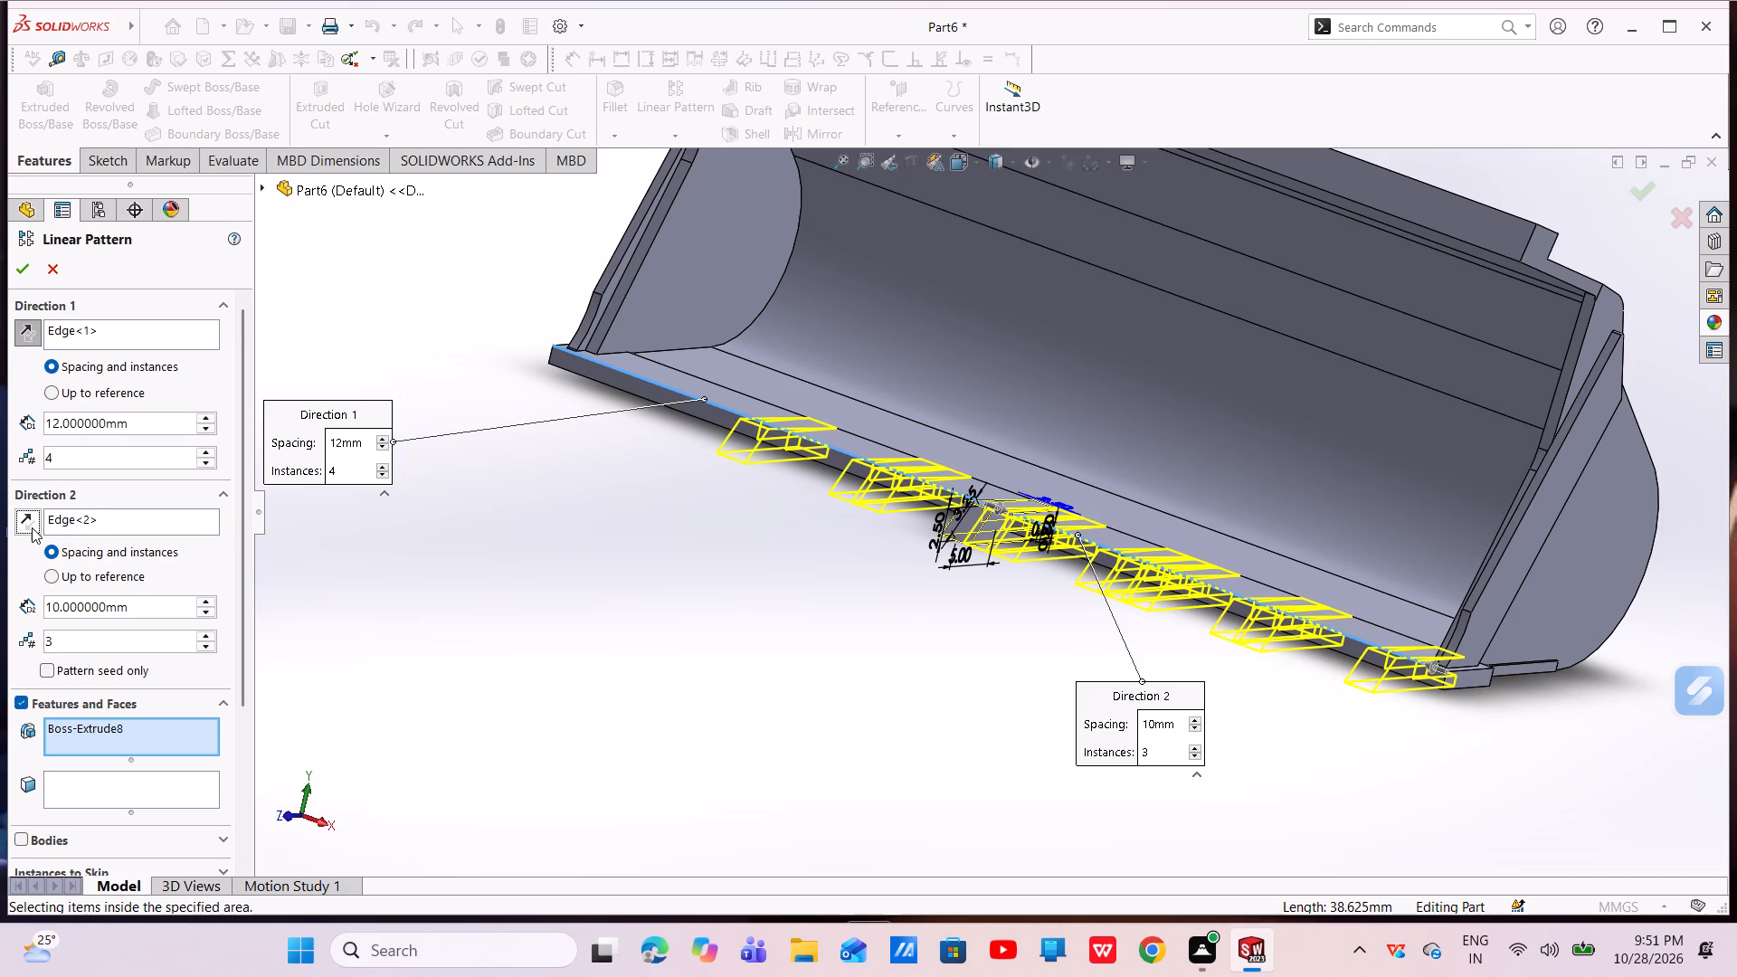
pyautogui.click(32, 527)
pyautogui.click(31, 526)
pyautogui.moveTo(143, 613); pyautogui.dragTo(19, 613)
pyautogui.press('BackSpace')
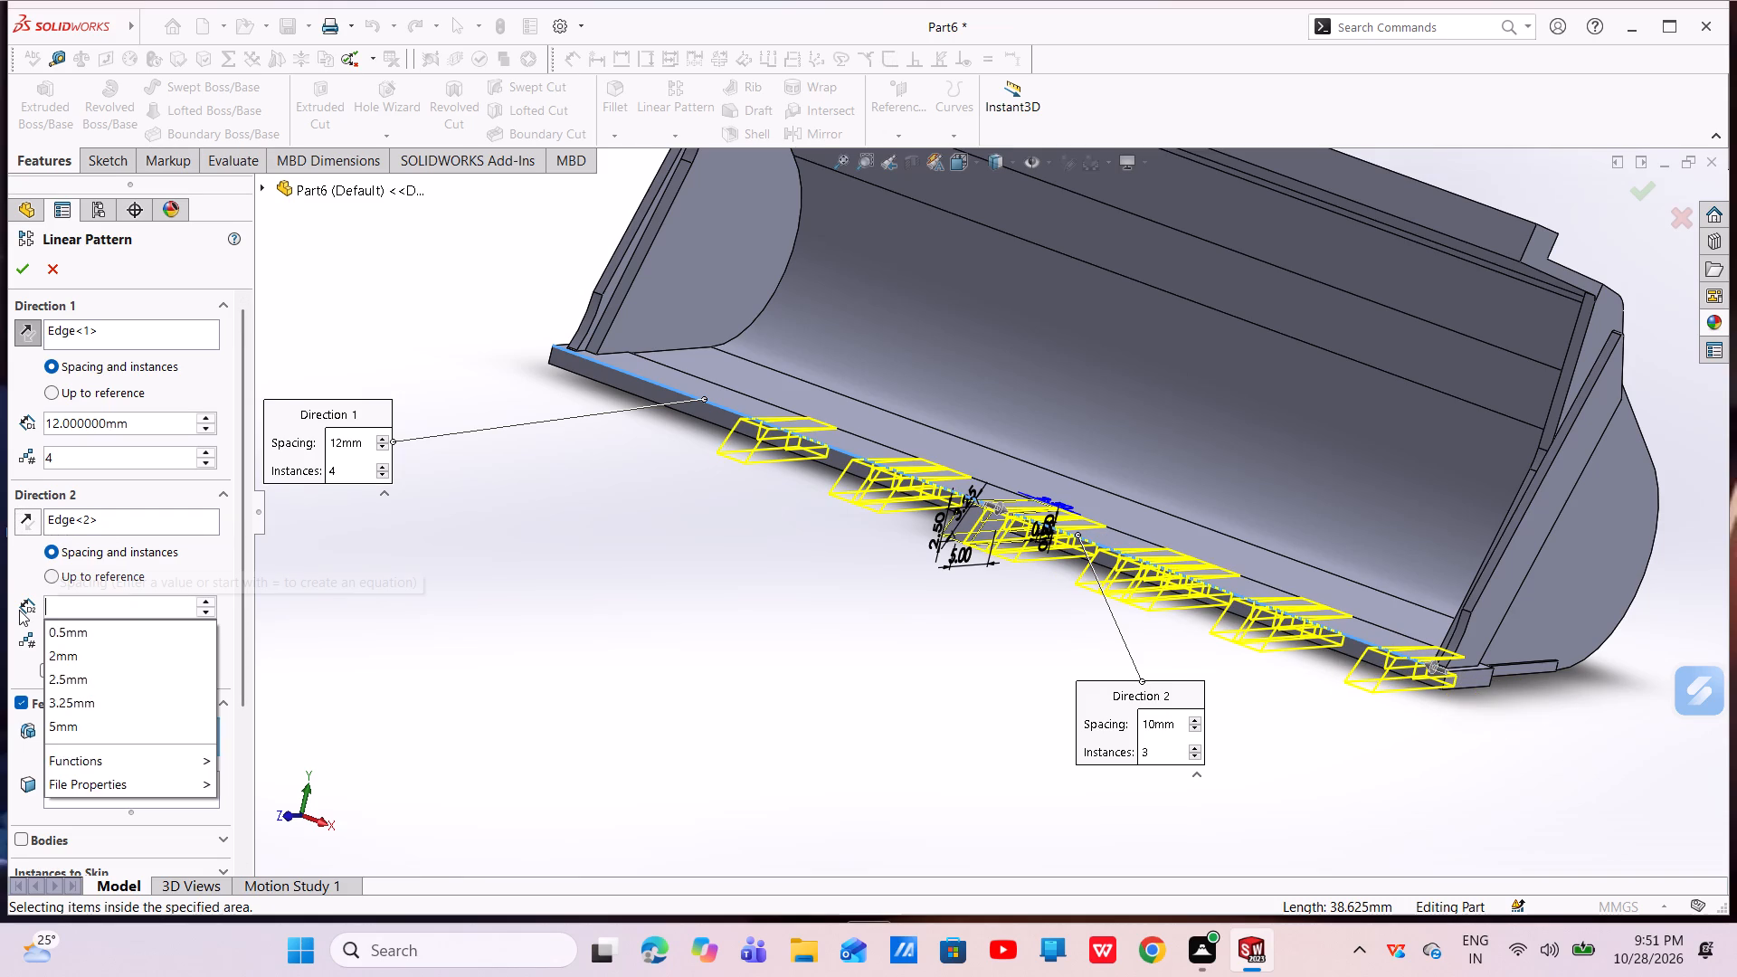
pyautogui.write('12')
pyautogui.press('Return')
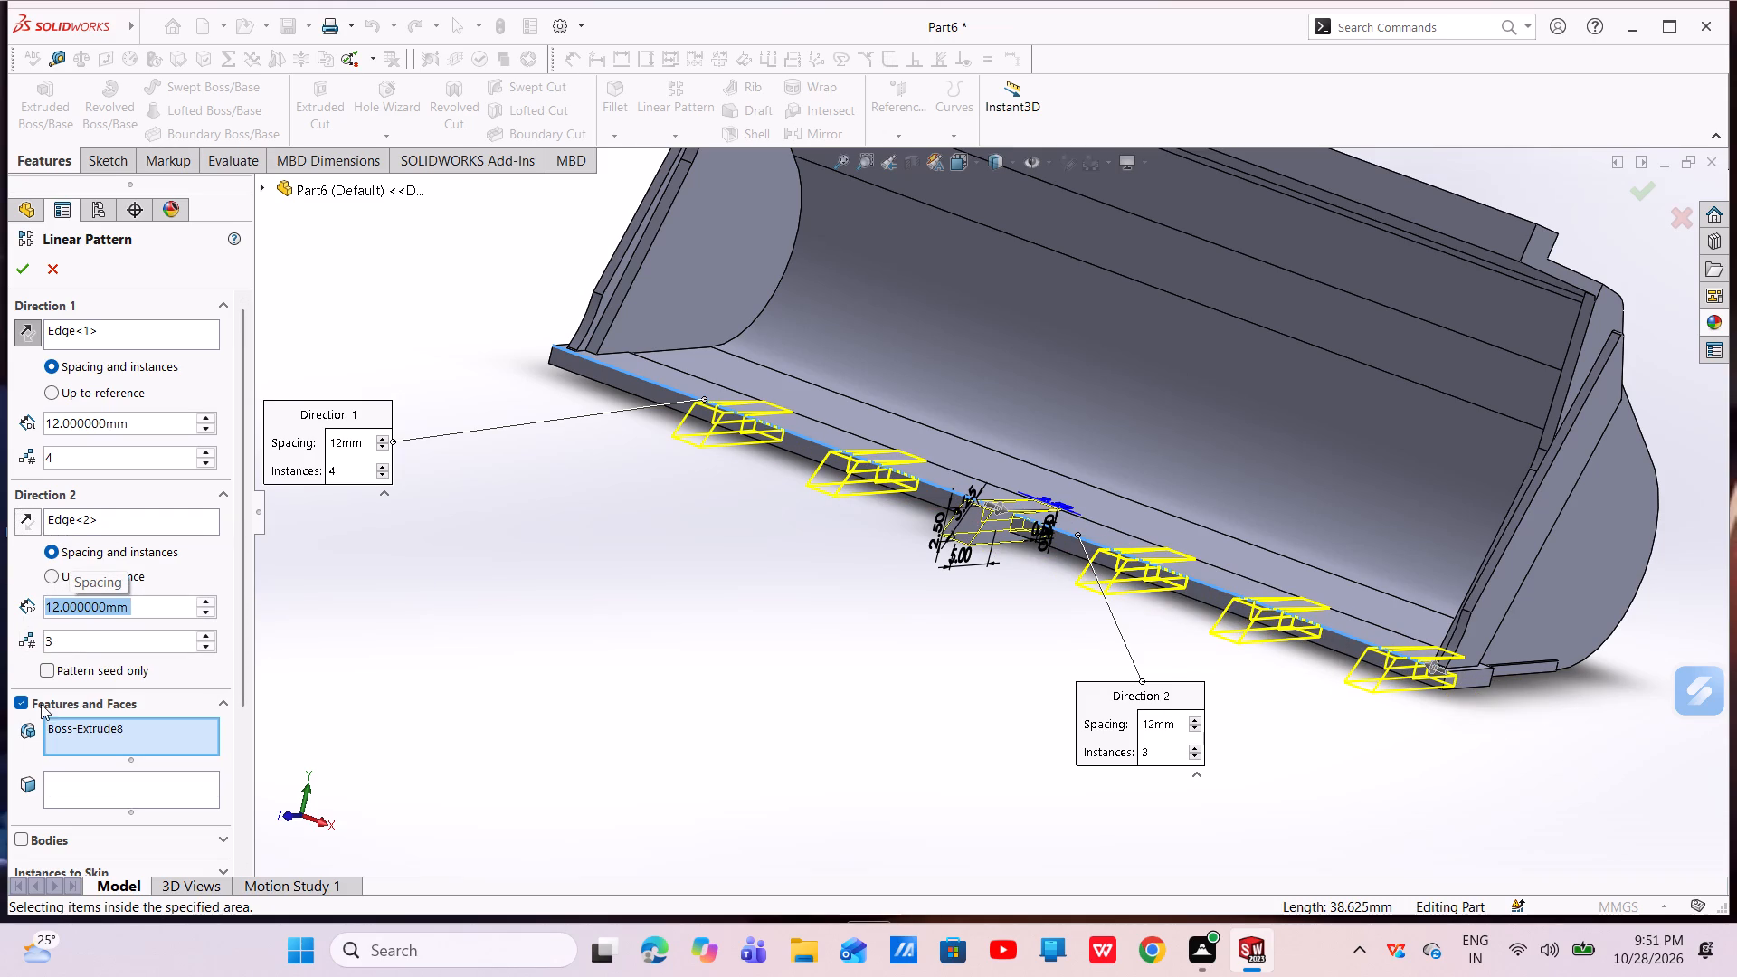
pyautogui.click(206, 638)
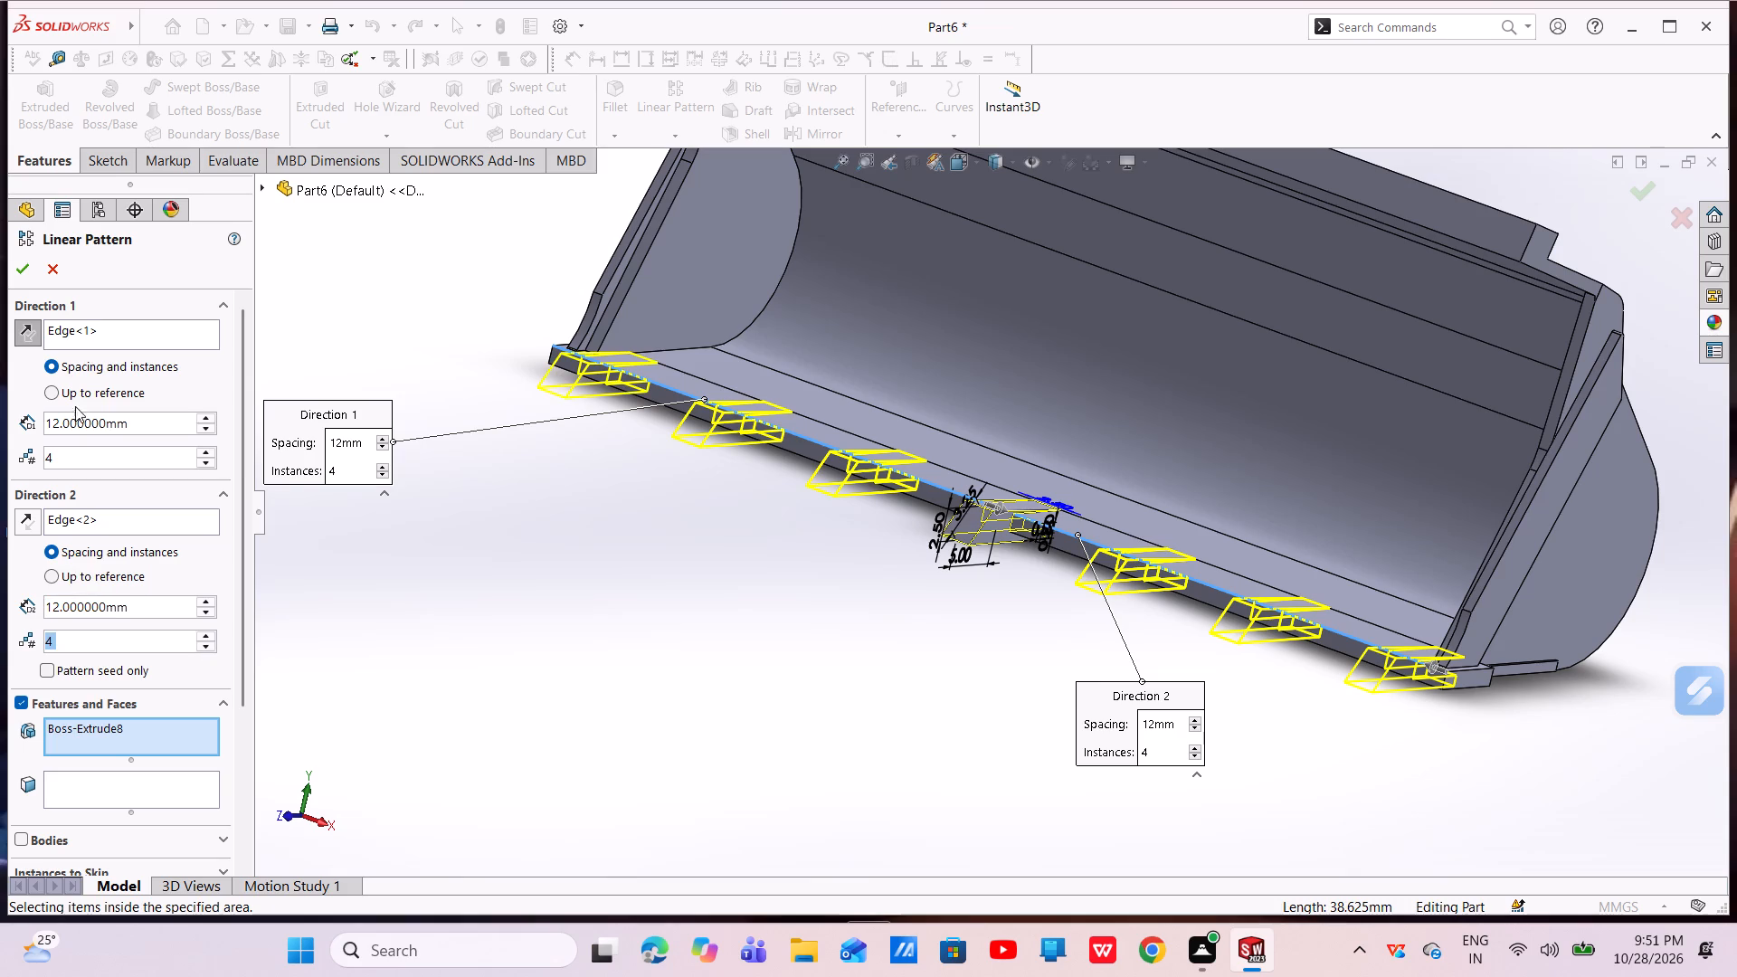
pyautogui.click(24, 270)
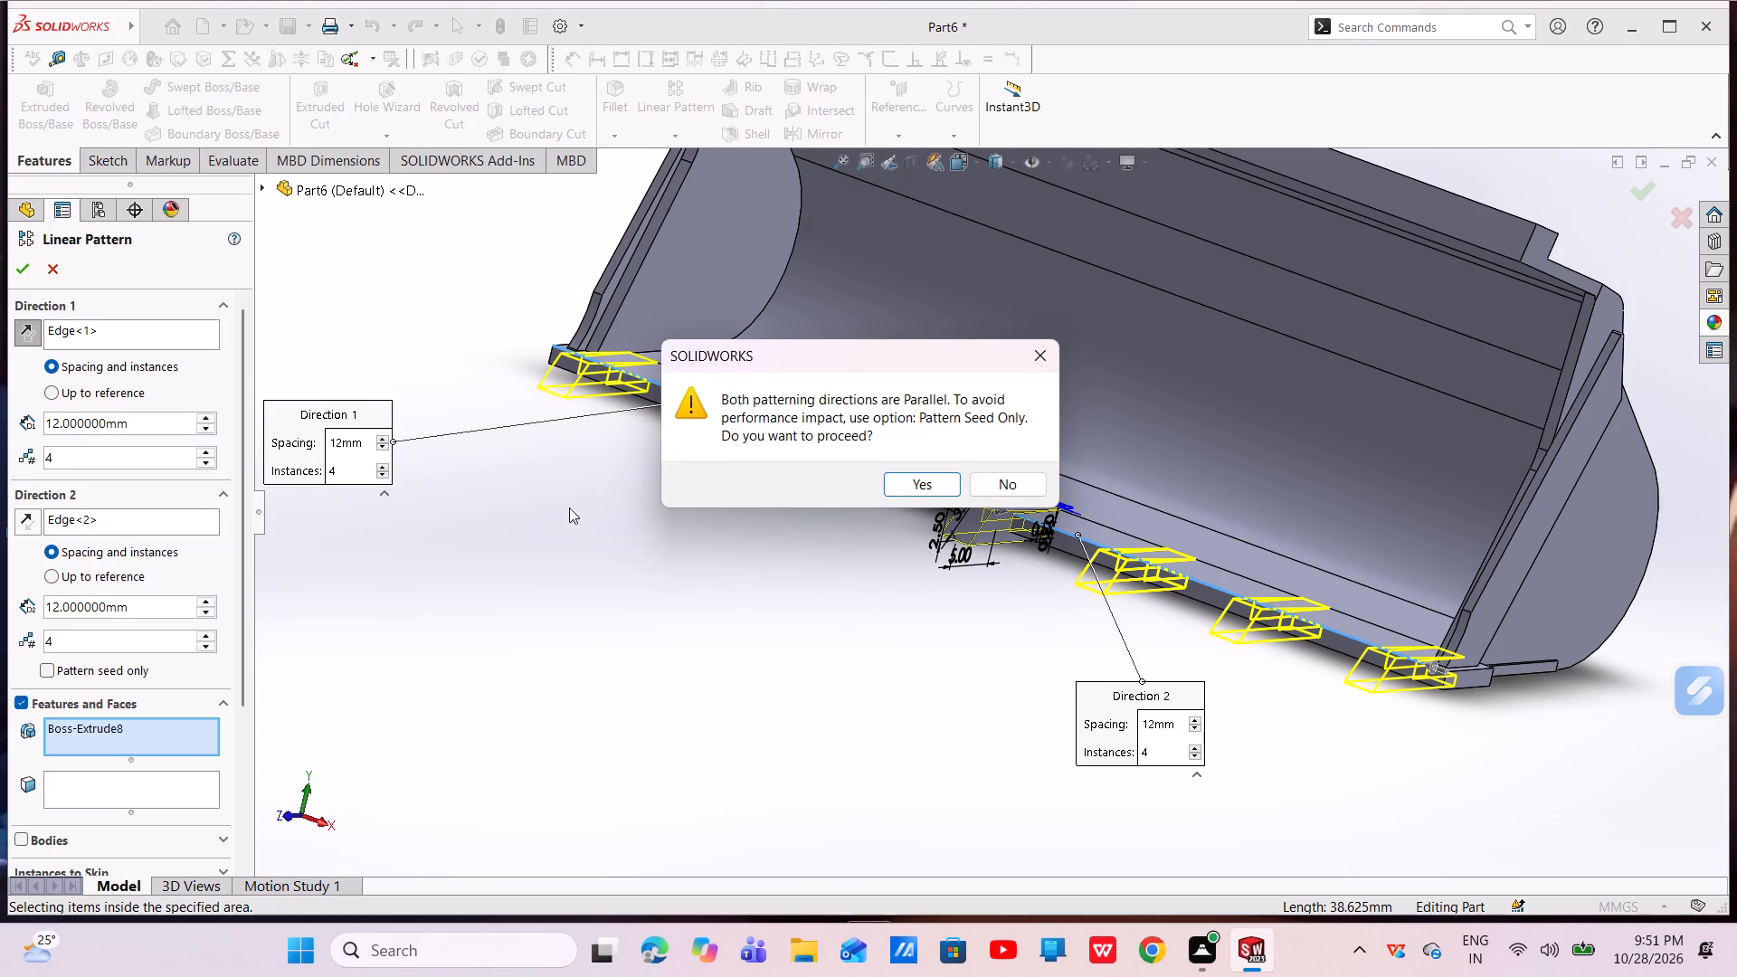
pyautogui.click(901, 483)
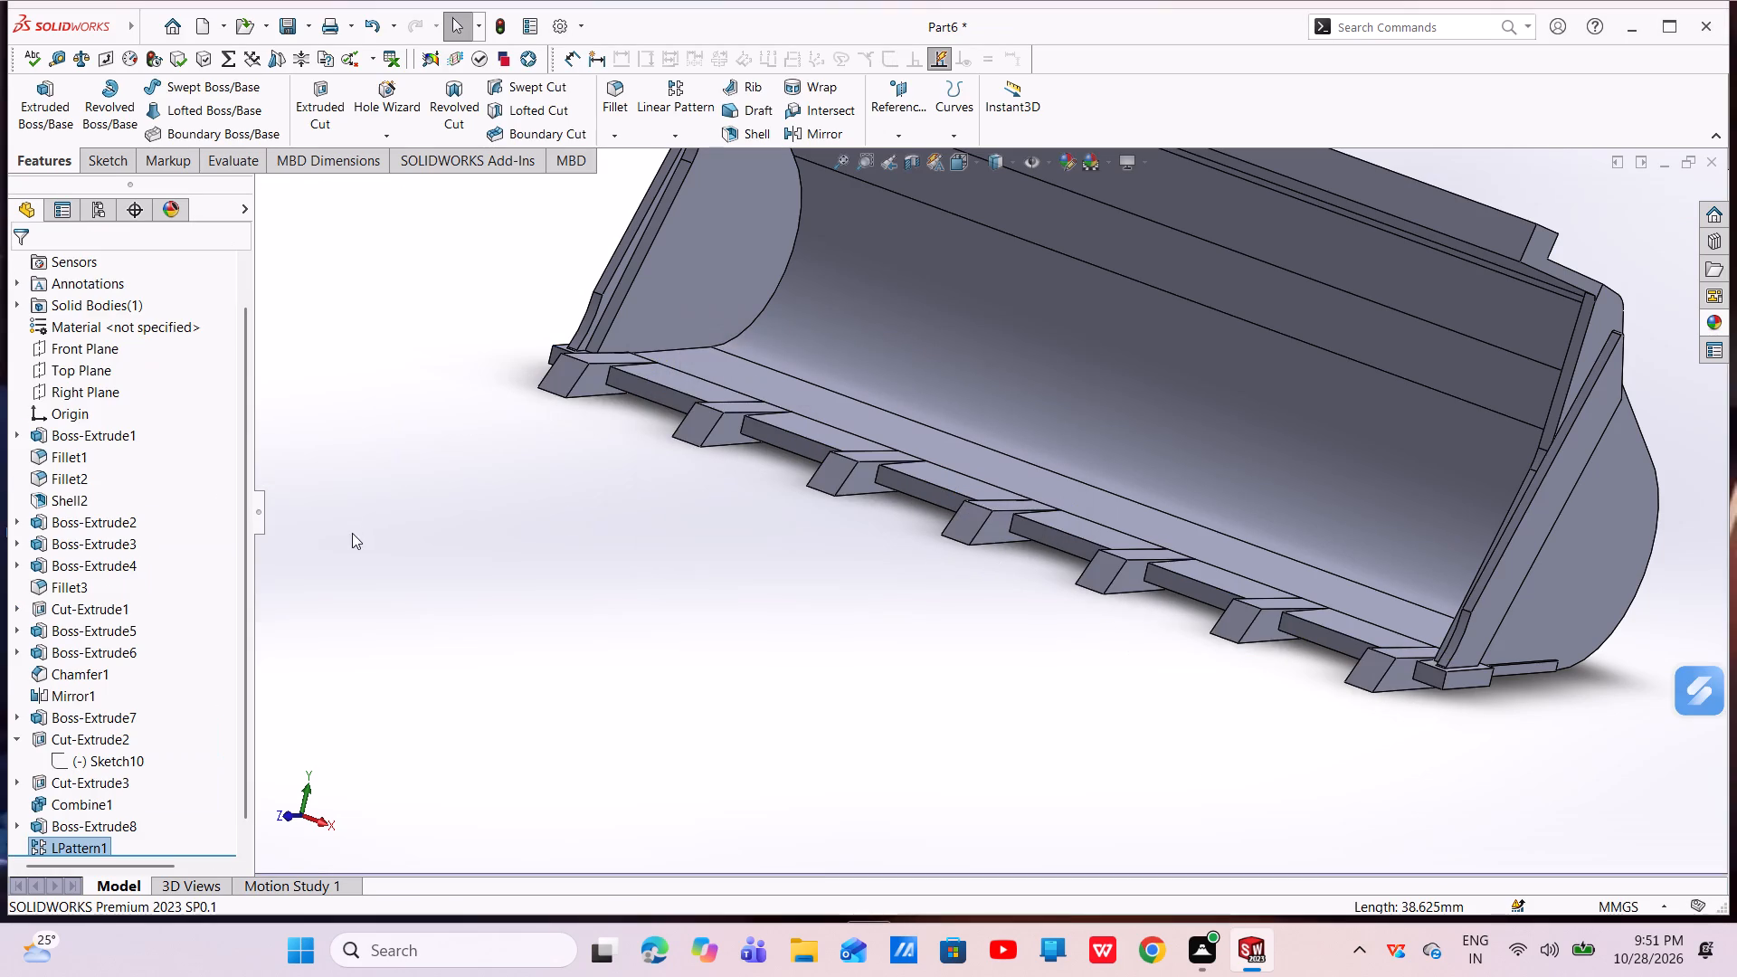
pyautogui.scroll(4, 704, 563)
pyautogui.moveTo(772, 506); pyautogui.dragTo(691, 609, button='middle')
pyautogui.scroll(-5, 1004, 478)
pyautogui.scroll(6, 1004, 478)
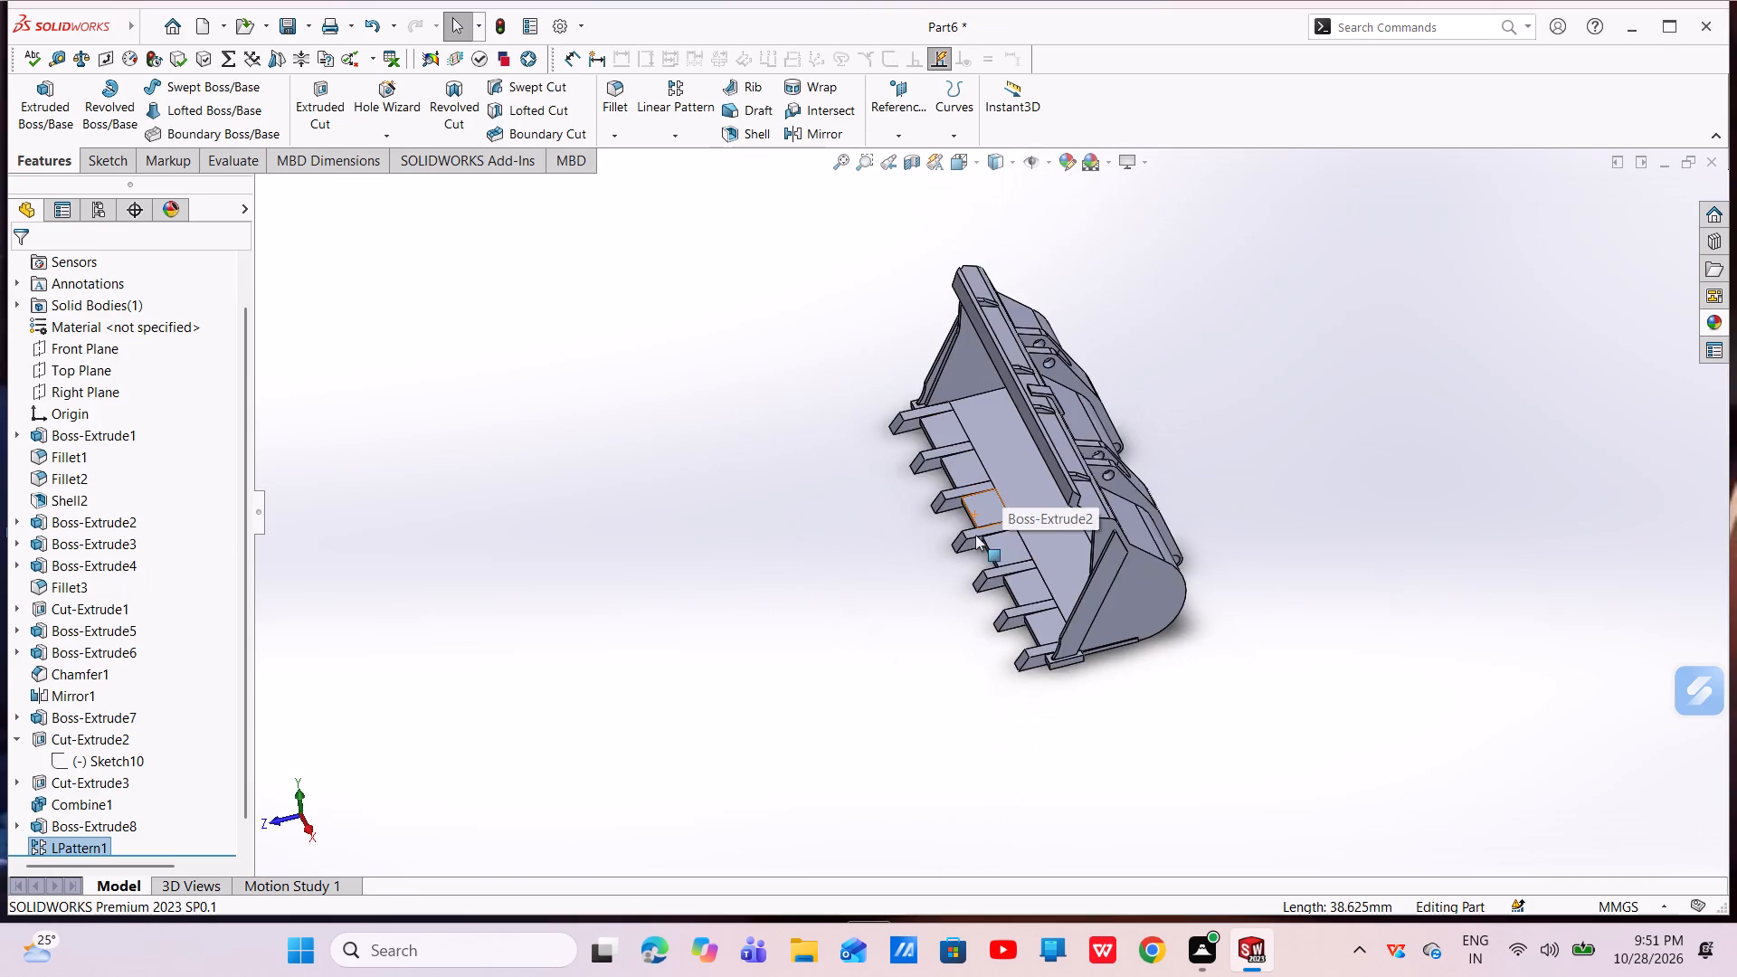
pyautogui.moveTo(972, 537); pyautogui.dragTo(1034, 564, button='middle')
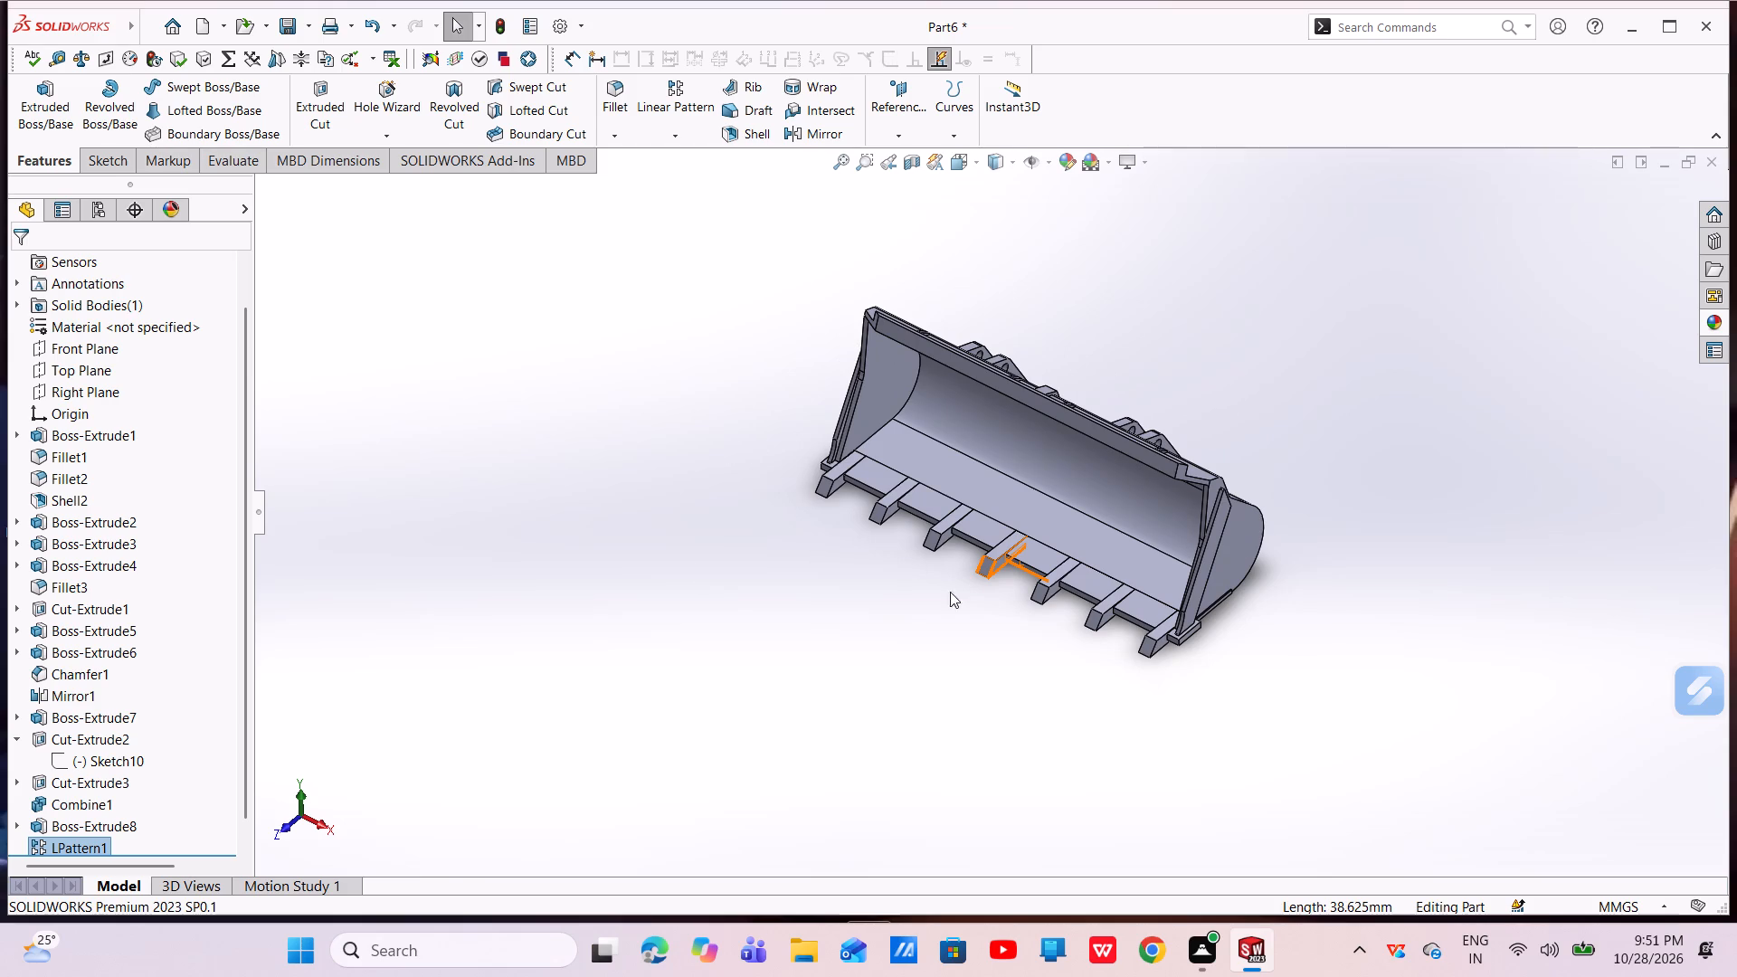
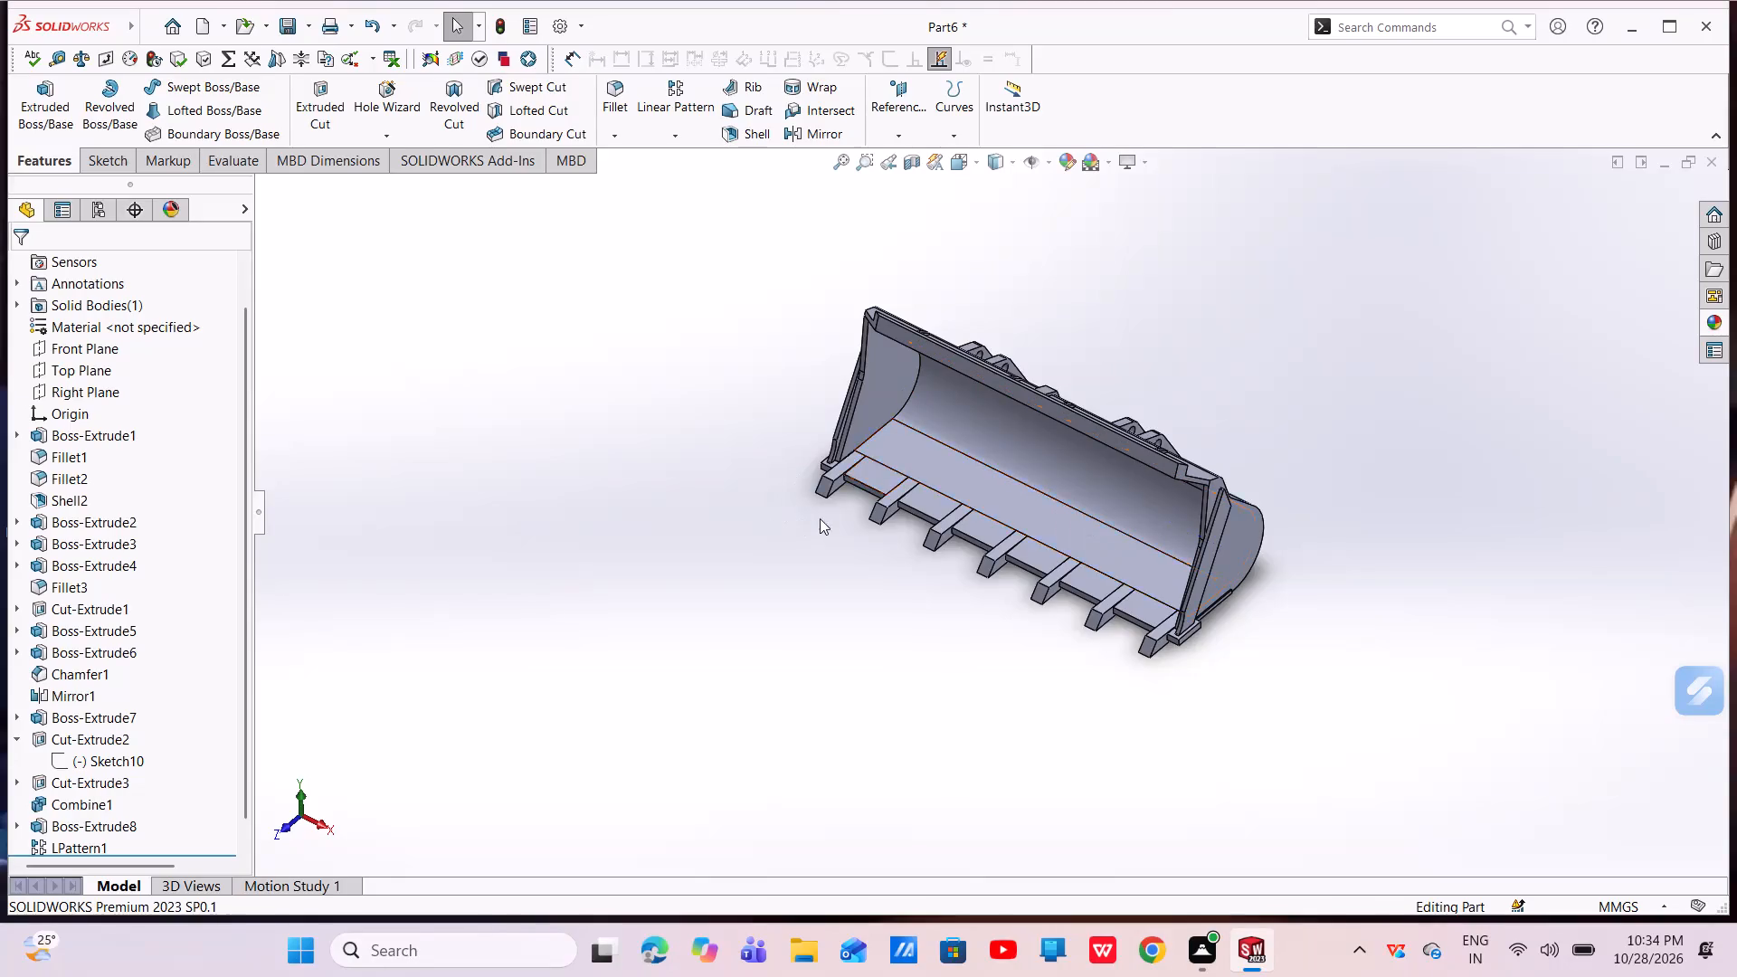
# Examine the row of patterned teeth along the bucket's front lip.
pyautogui.scroll(-6, 1267, 525)
pyautogui.scroll(4, 940, 541)
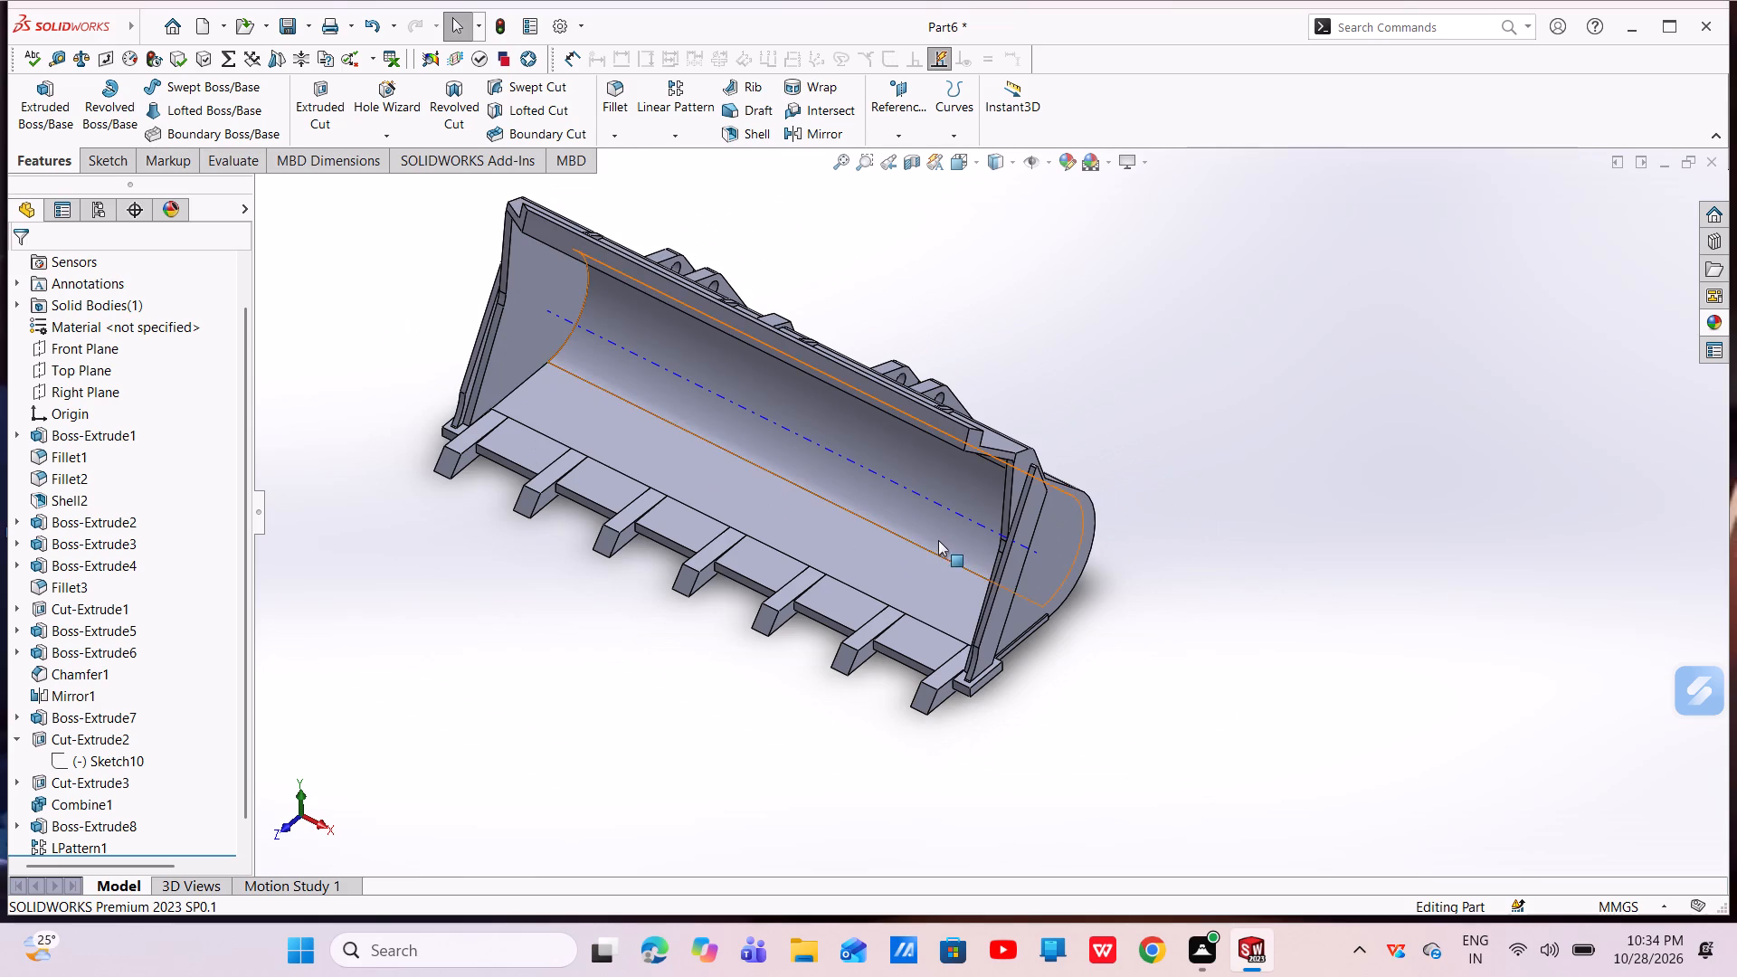
pyautogui.scroll(2, 747, 659)
pyautogui.moveTo(794, 620); pyautogui.dragTo(850, 646, button='middle')
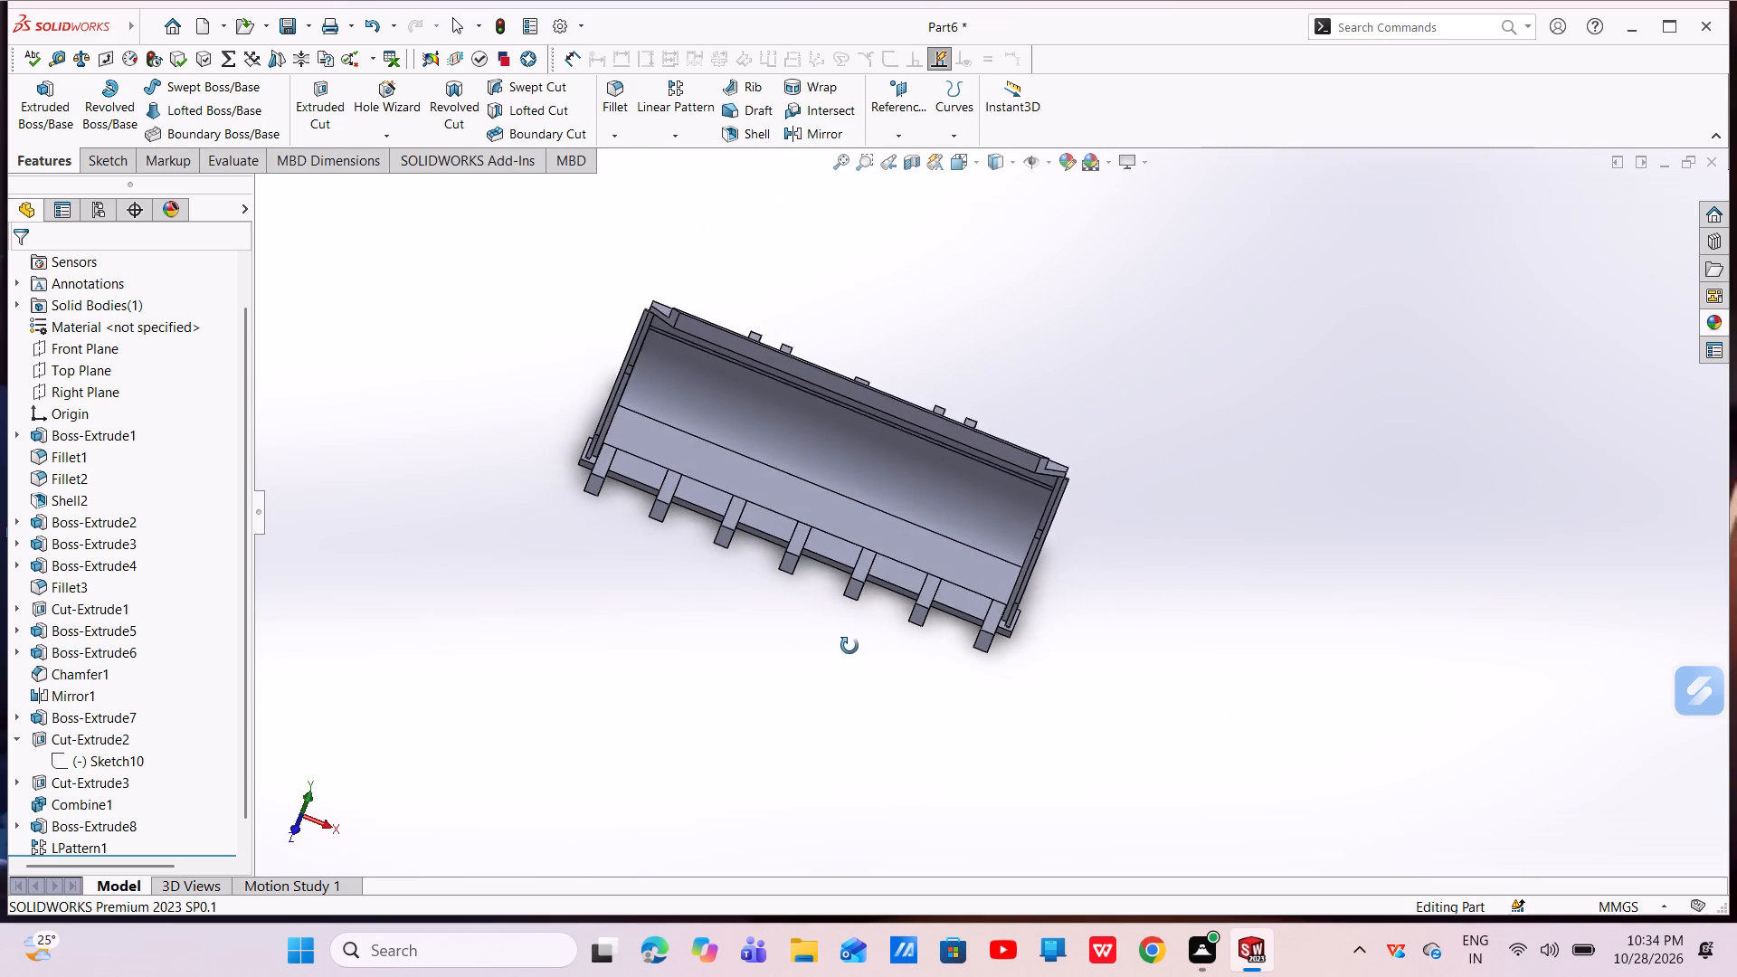
pyautogui.moveTo(850, 646); pyautogui.dragTo(850, 656, button='middle')
pyautogui.scroll(-2, 916, 587)
pyautogui.scroll(1, 916, 587)
pyautogui.scroll(-4, 916, 587)
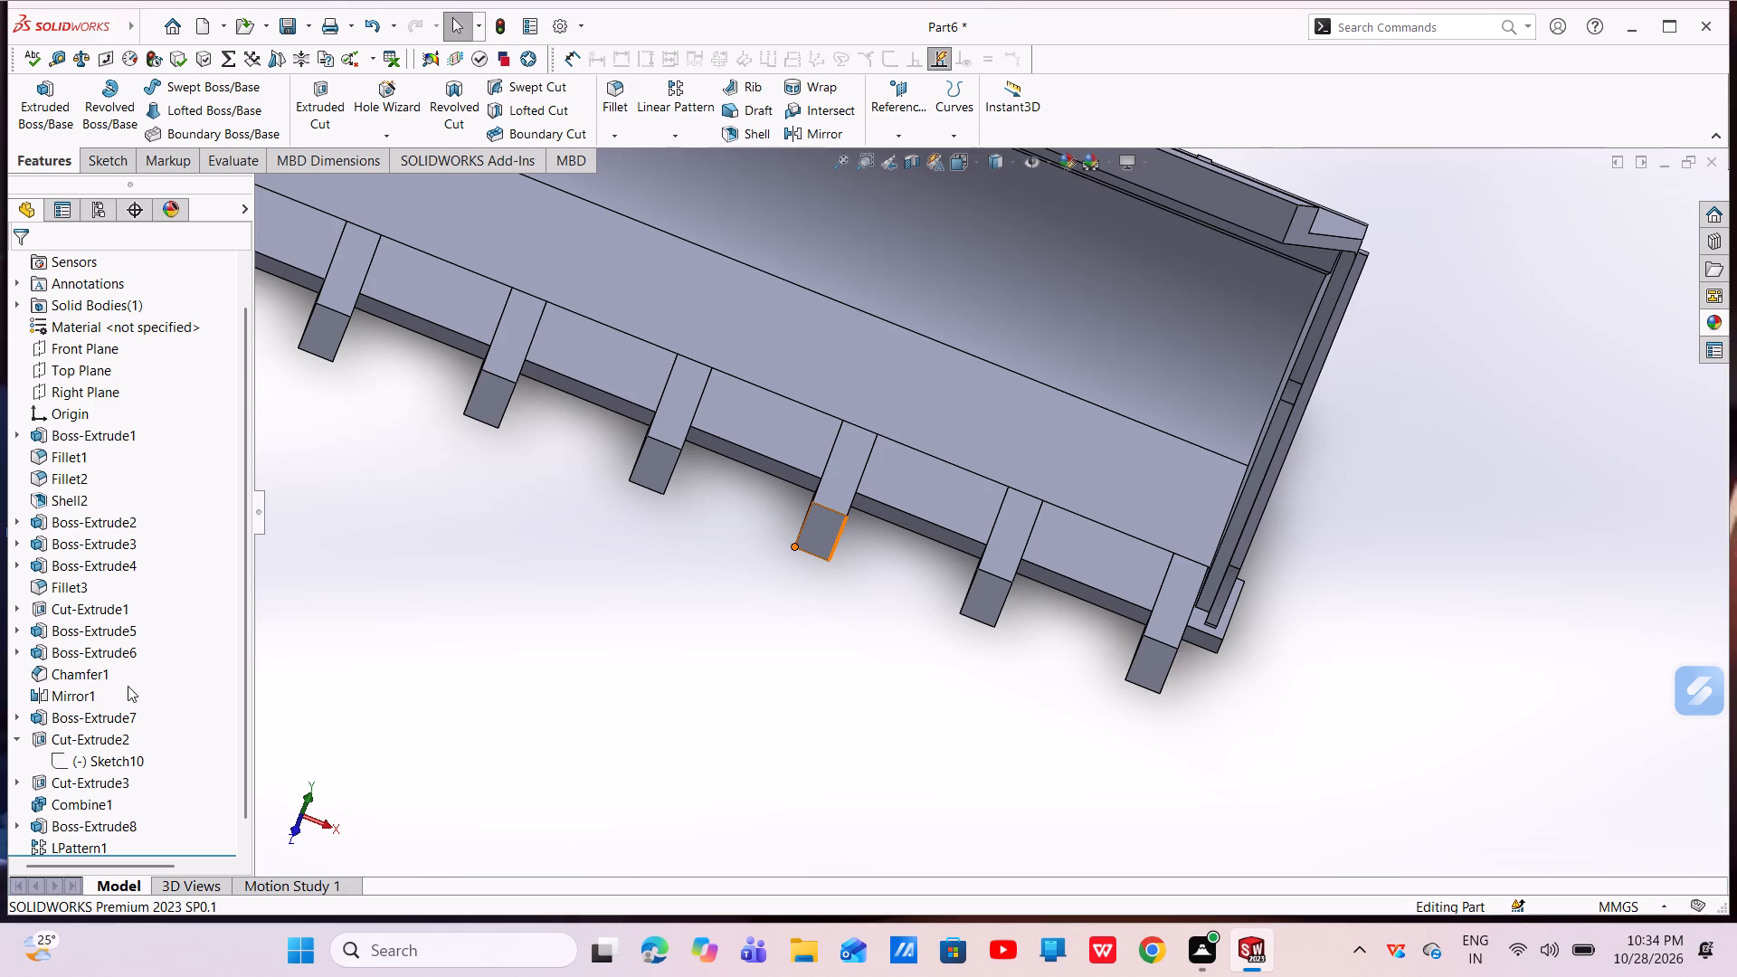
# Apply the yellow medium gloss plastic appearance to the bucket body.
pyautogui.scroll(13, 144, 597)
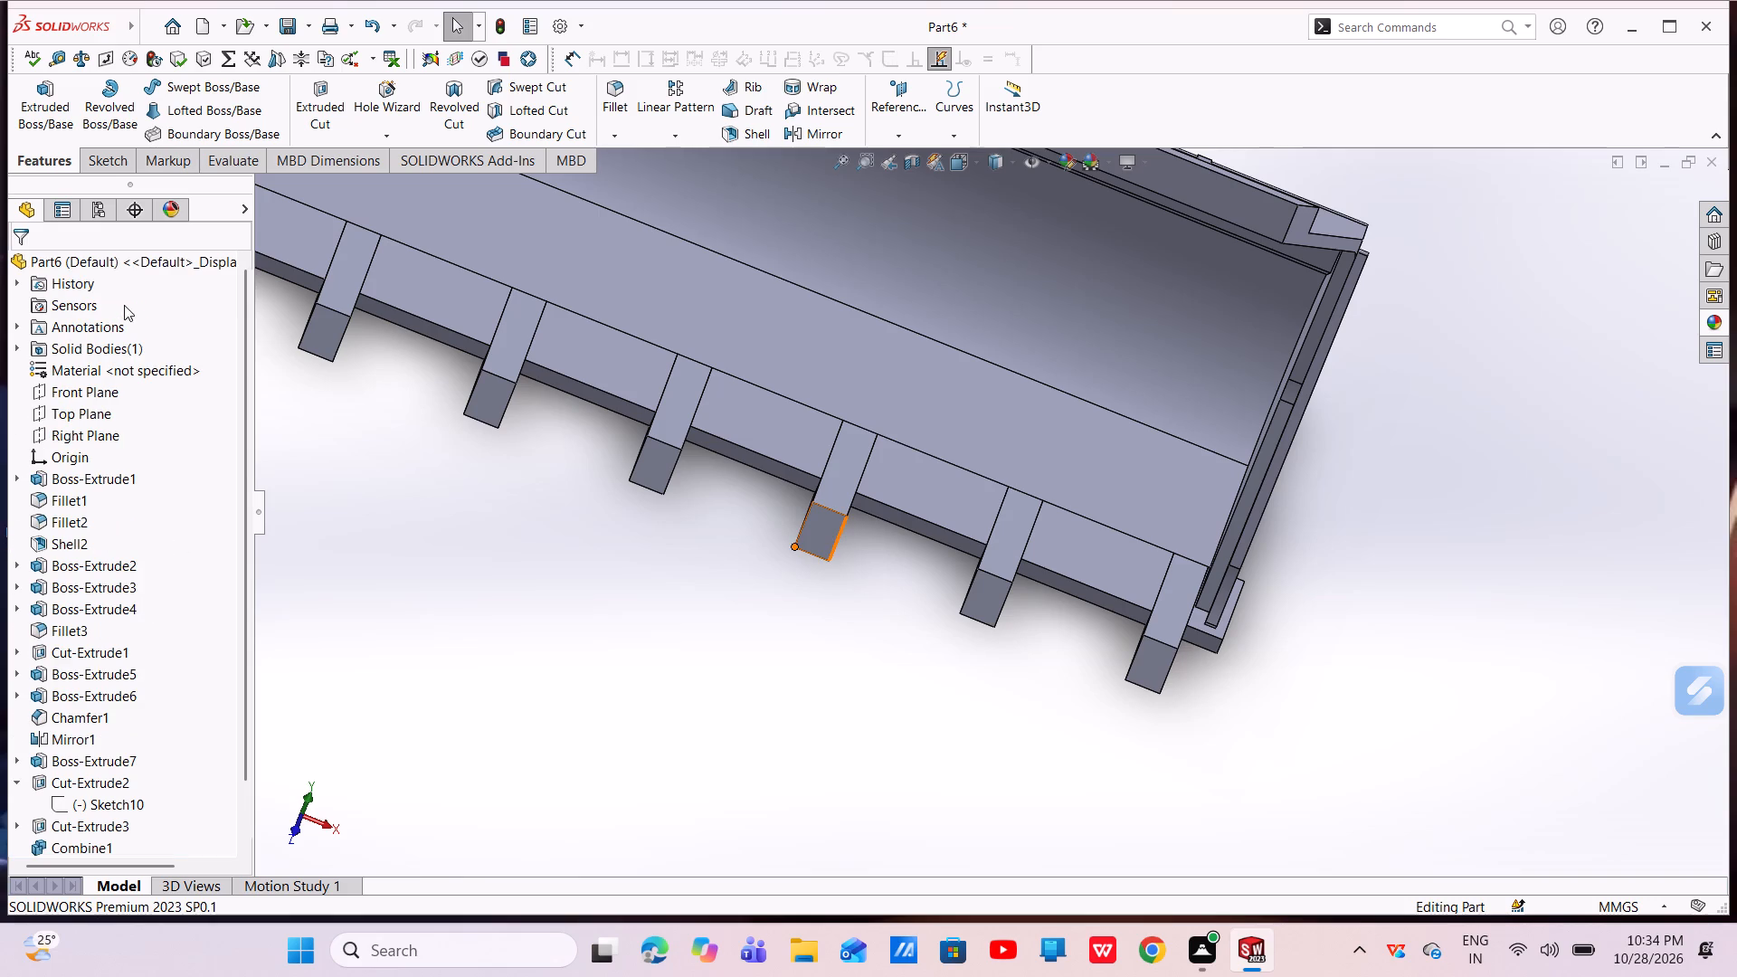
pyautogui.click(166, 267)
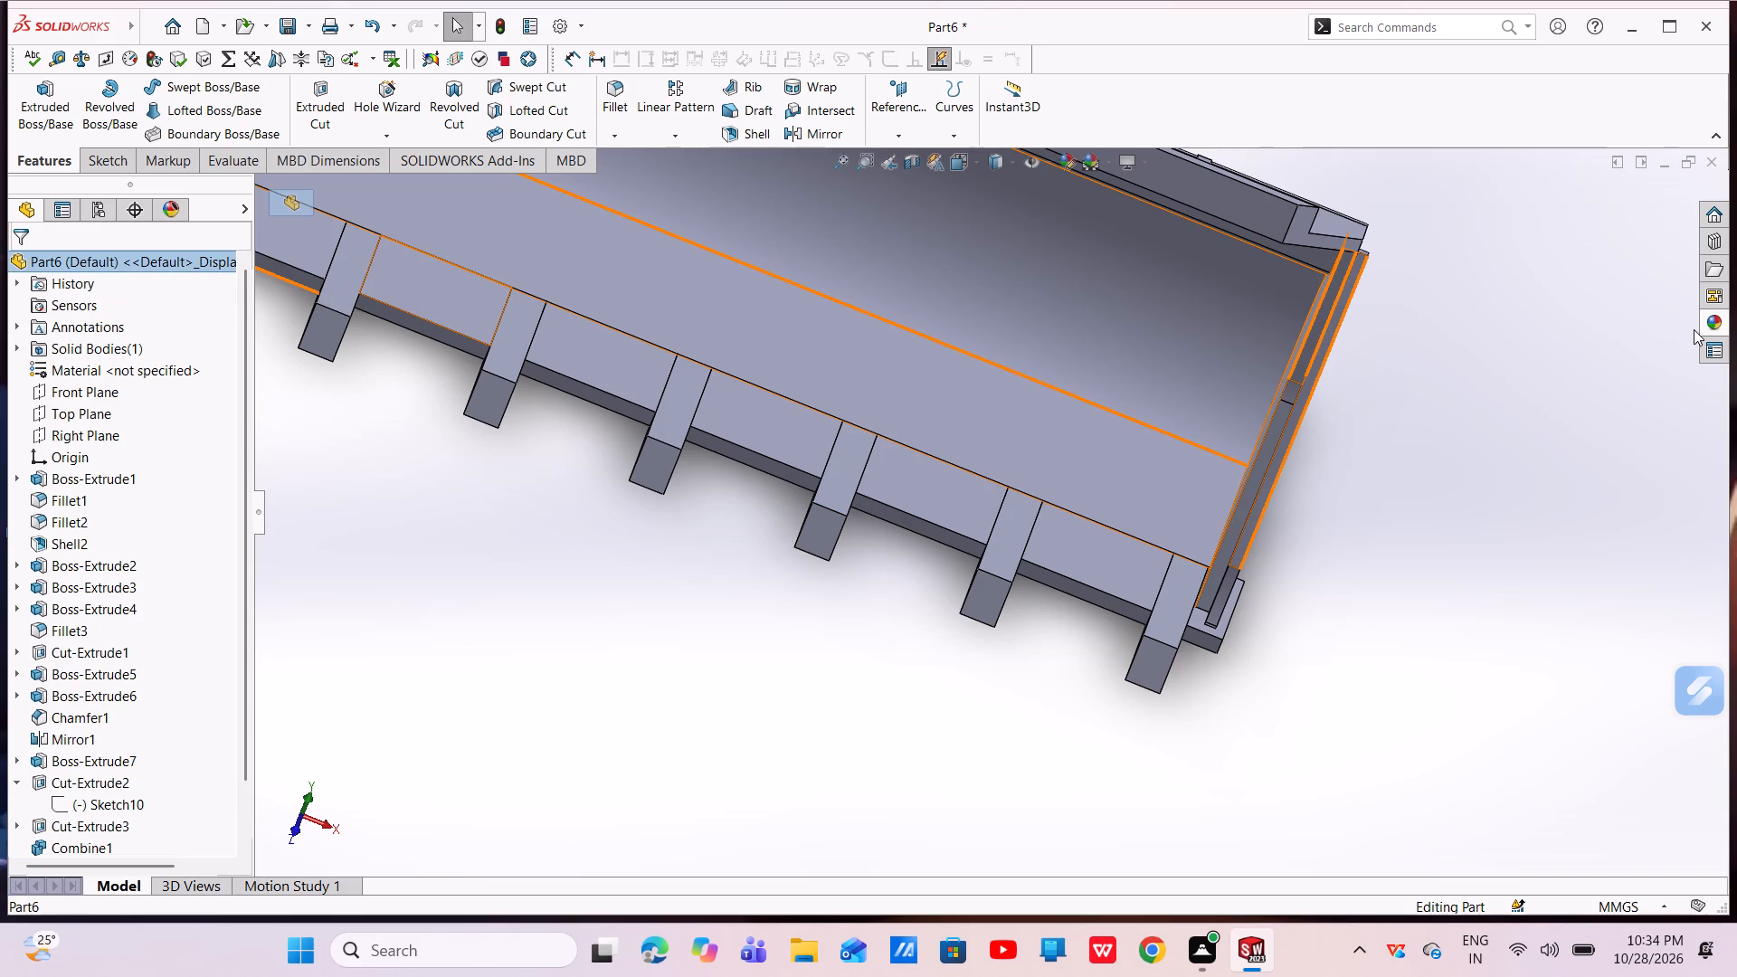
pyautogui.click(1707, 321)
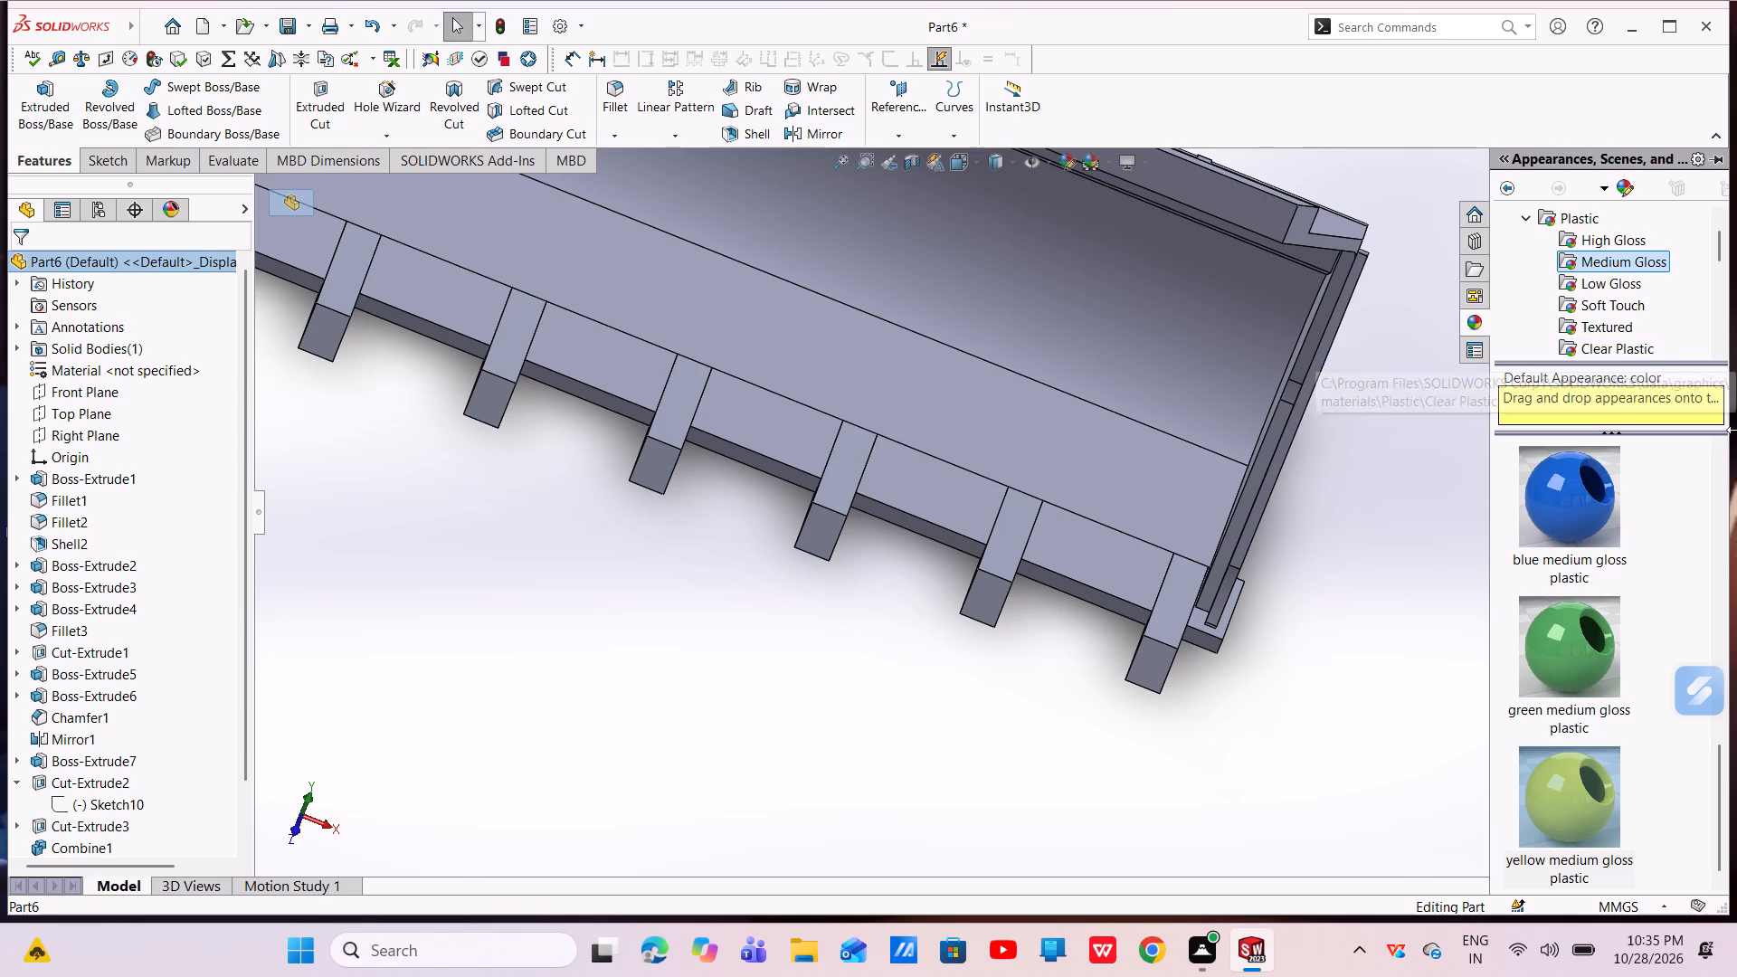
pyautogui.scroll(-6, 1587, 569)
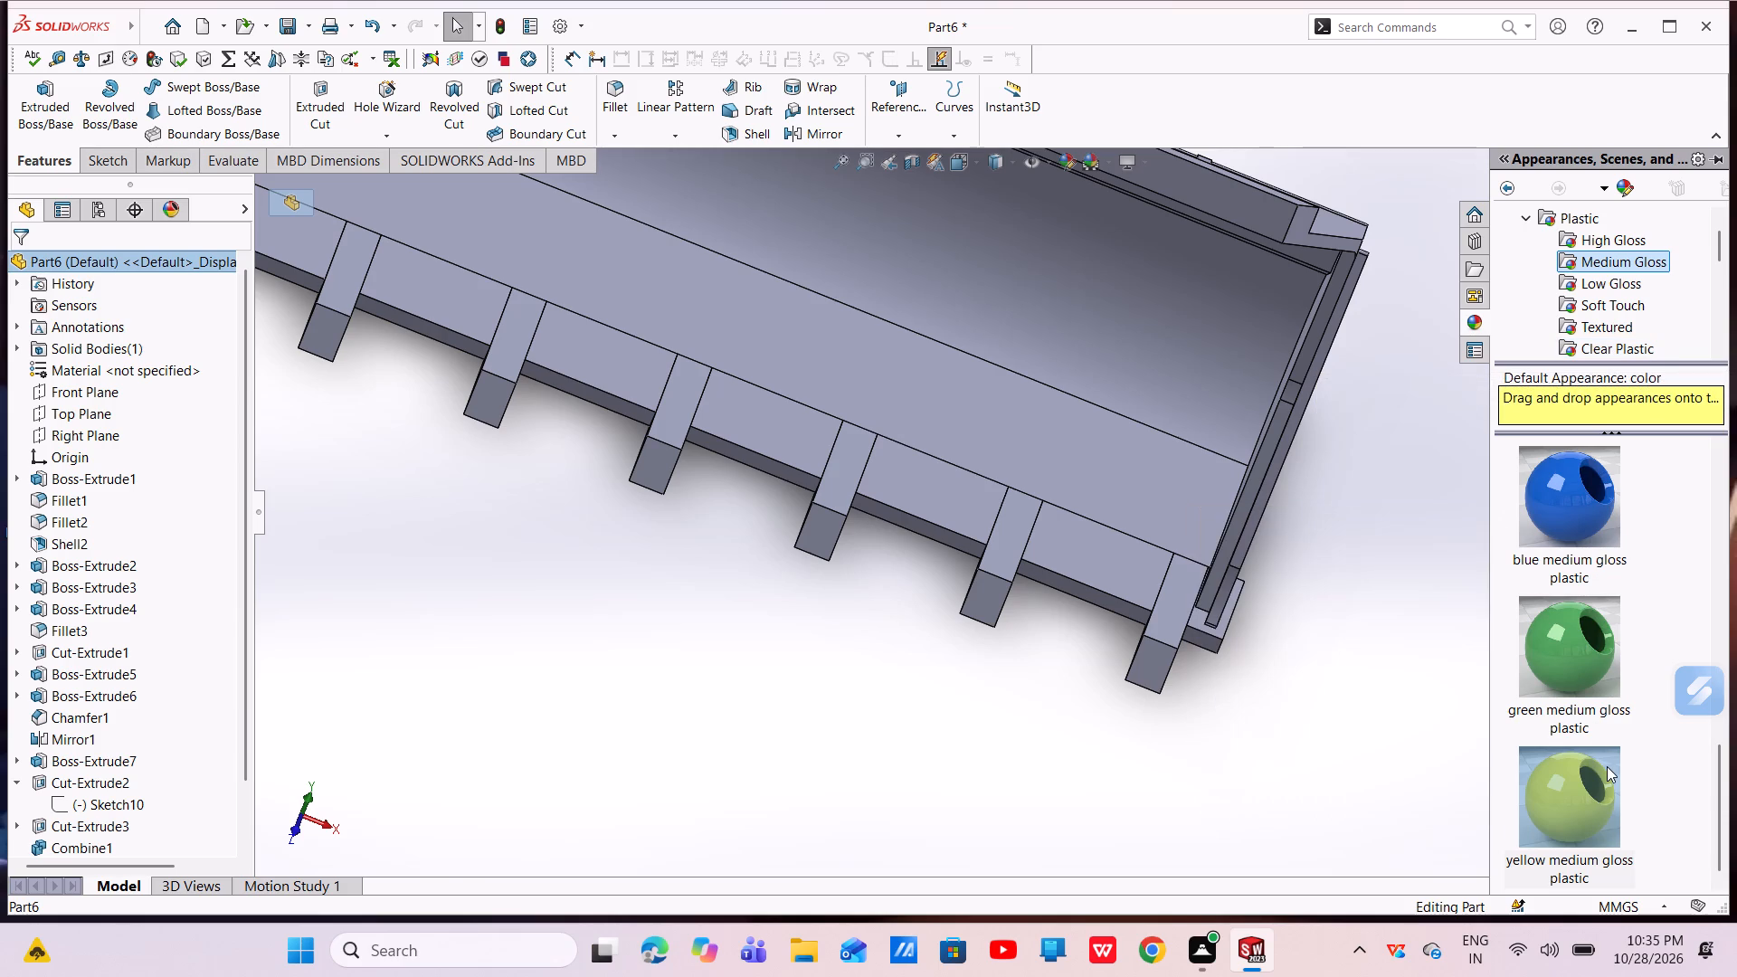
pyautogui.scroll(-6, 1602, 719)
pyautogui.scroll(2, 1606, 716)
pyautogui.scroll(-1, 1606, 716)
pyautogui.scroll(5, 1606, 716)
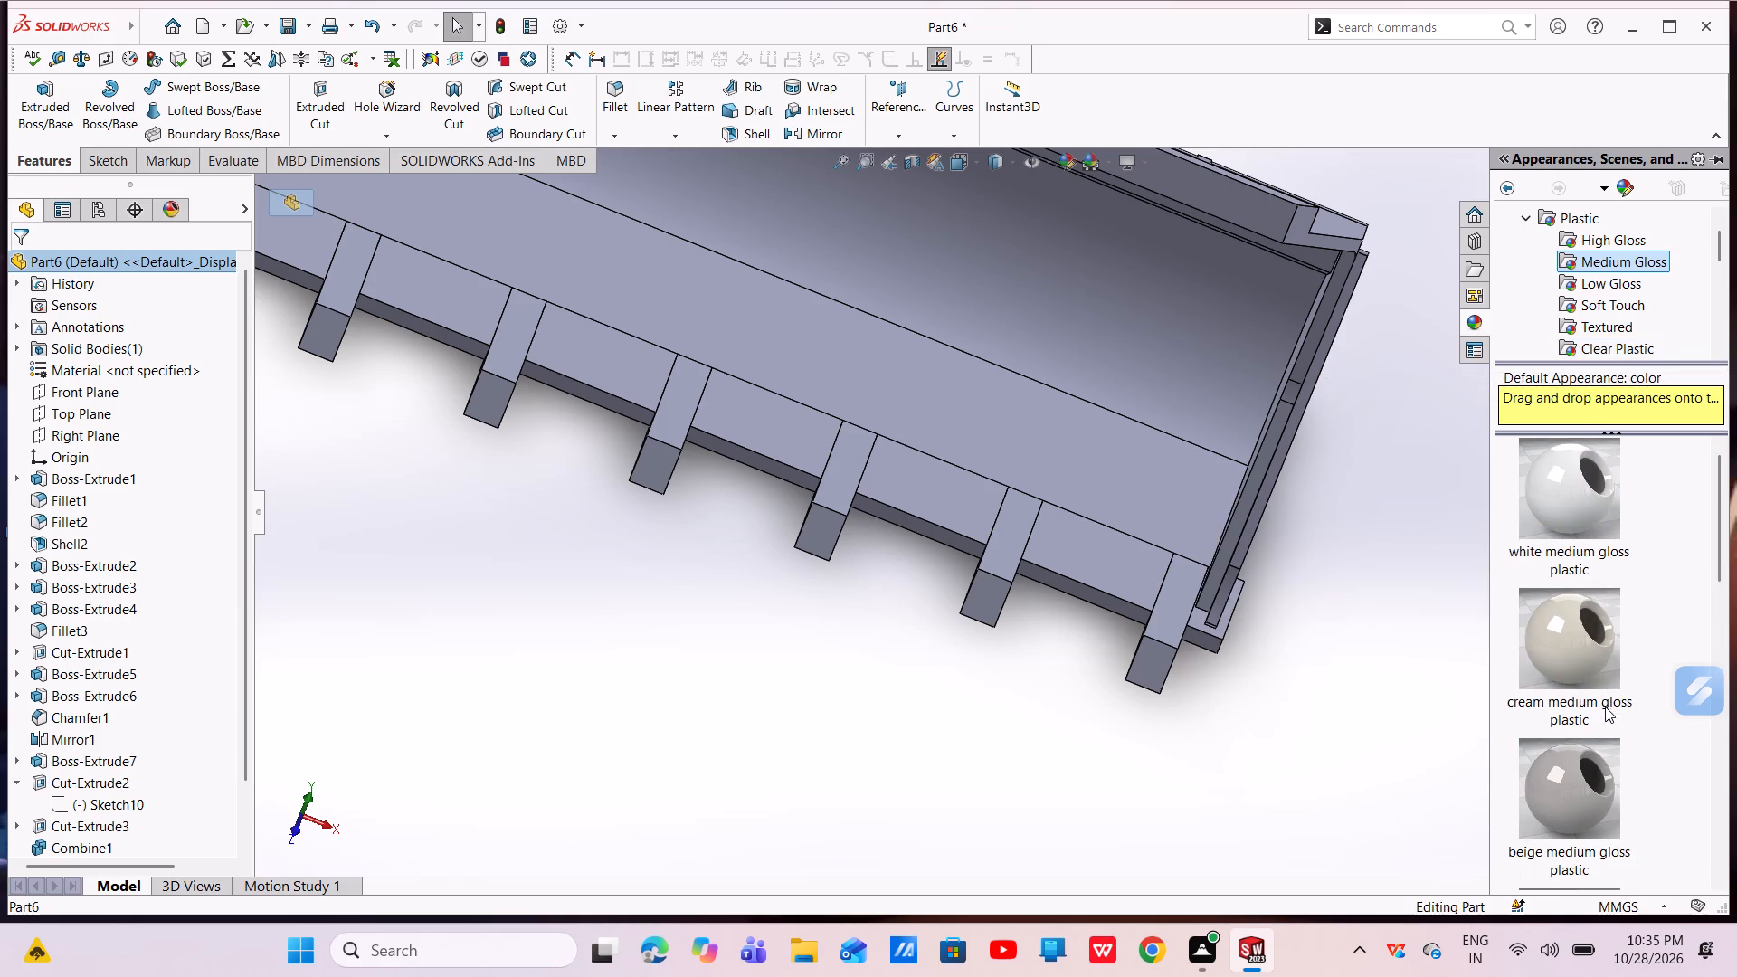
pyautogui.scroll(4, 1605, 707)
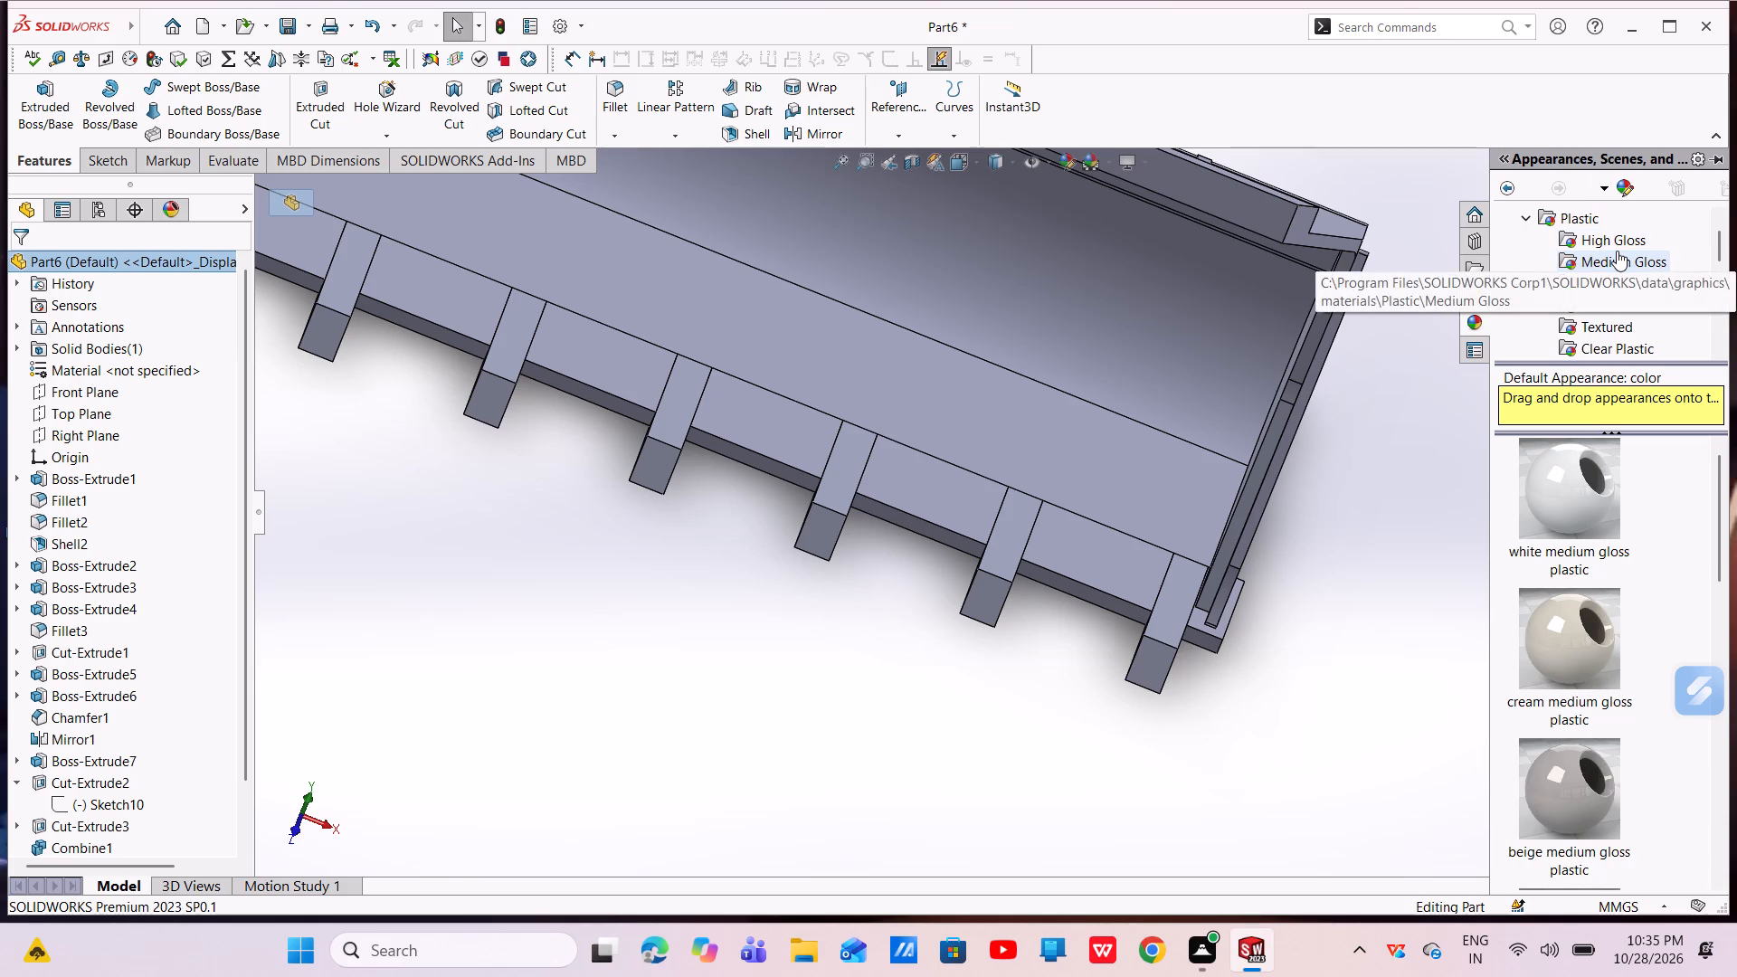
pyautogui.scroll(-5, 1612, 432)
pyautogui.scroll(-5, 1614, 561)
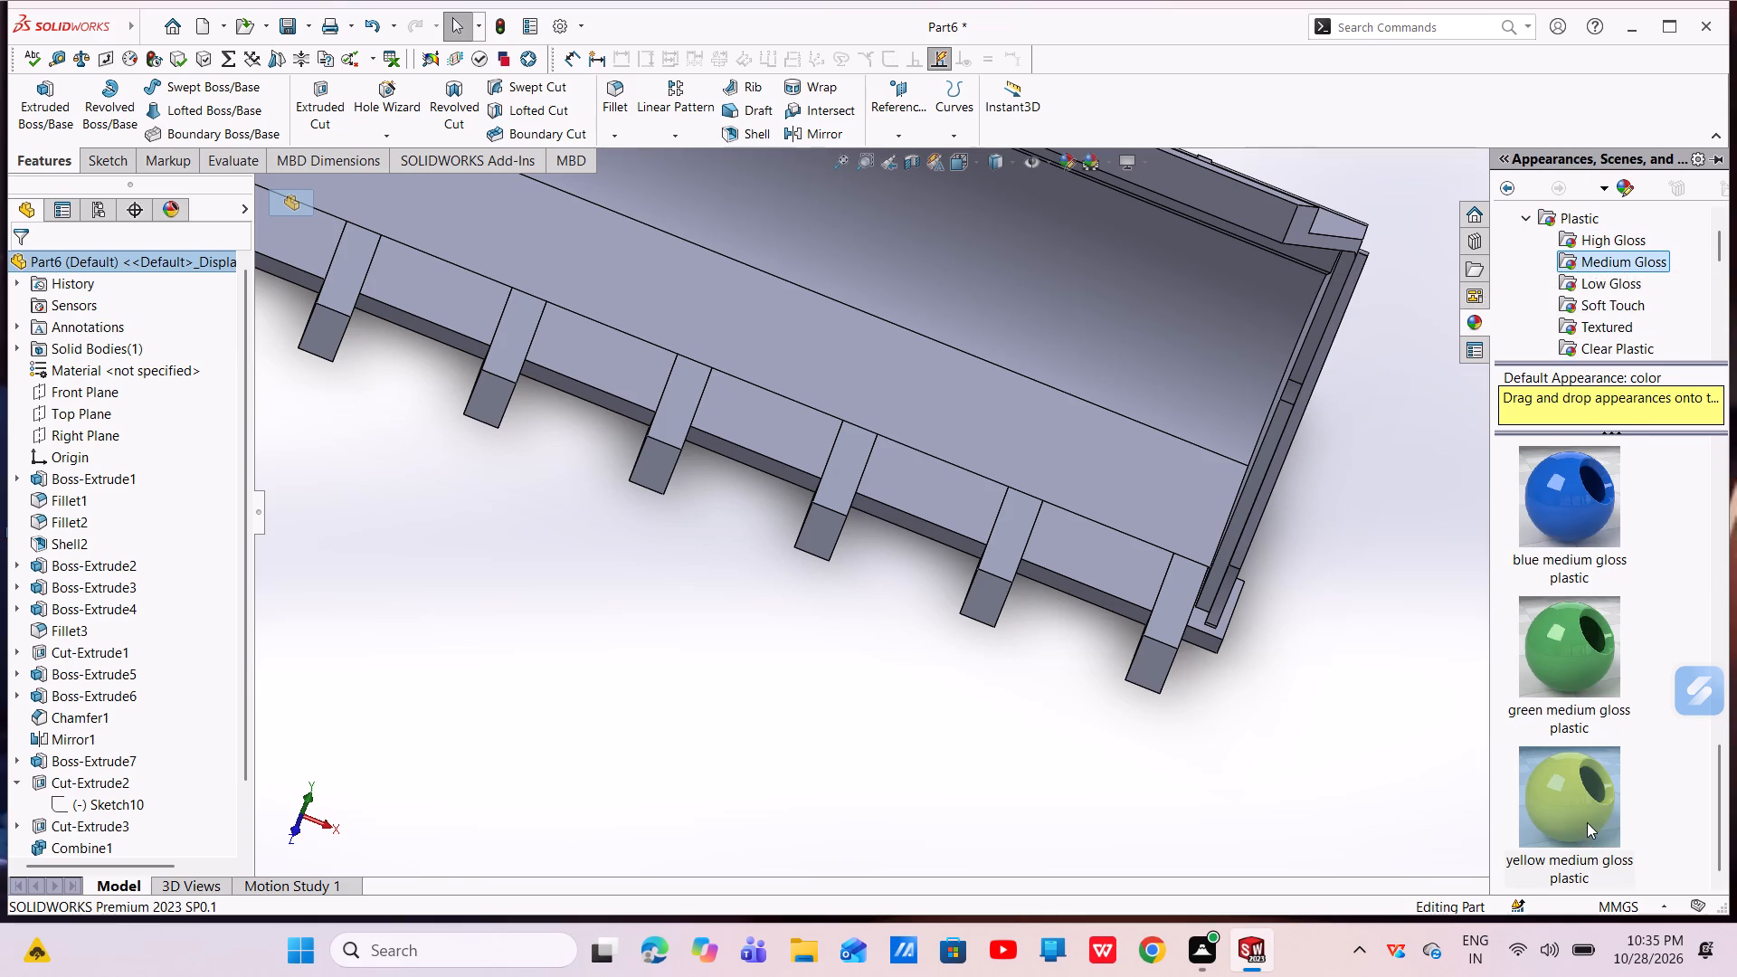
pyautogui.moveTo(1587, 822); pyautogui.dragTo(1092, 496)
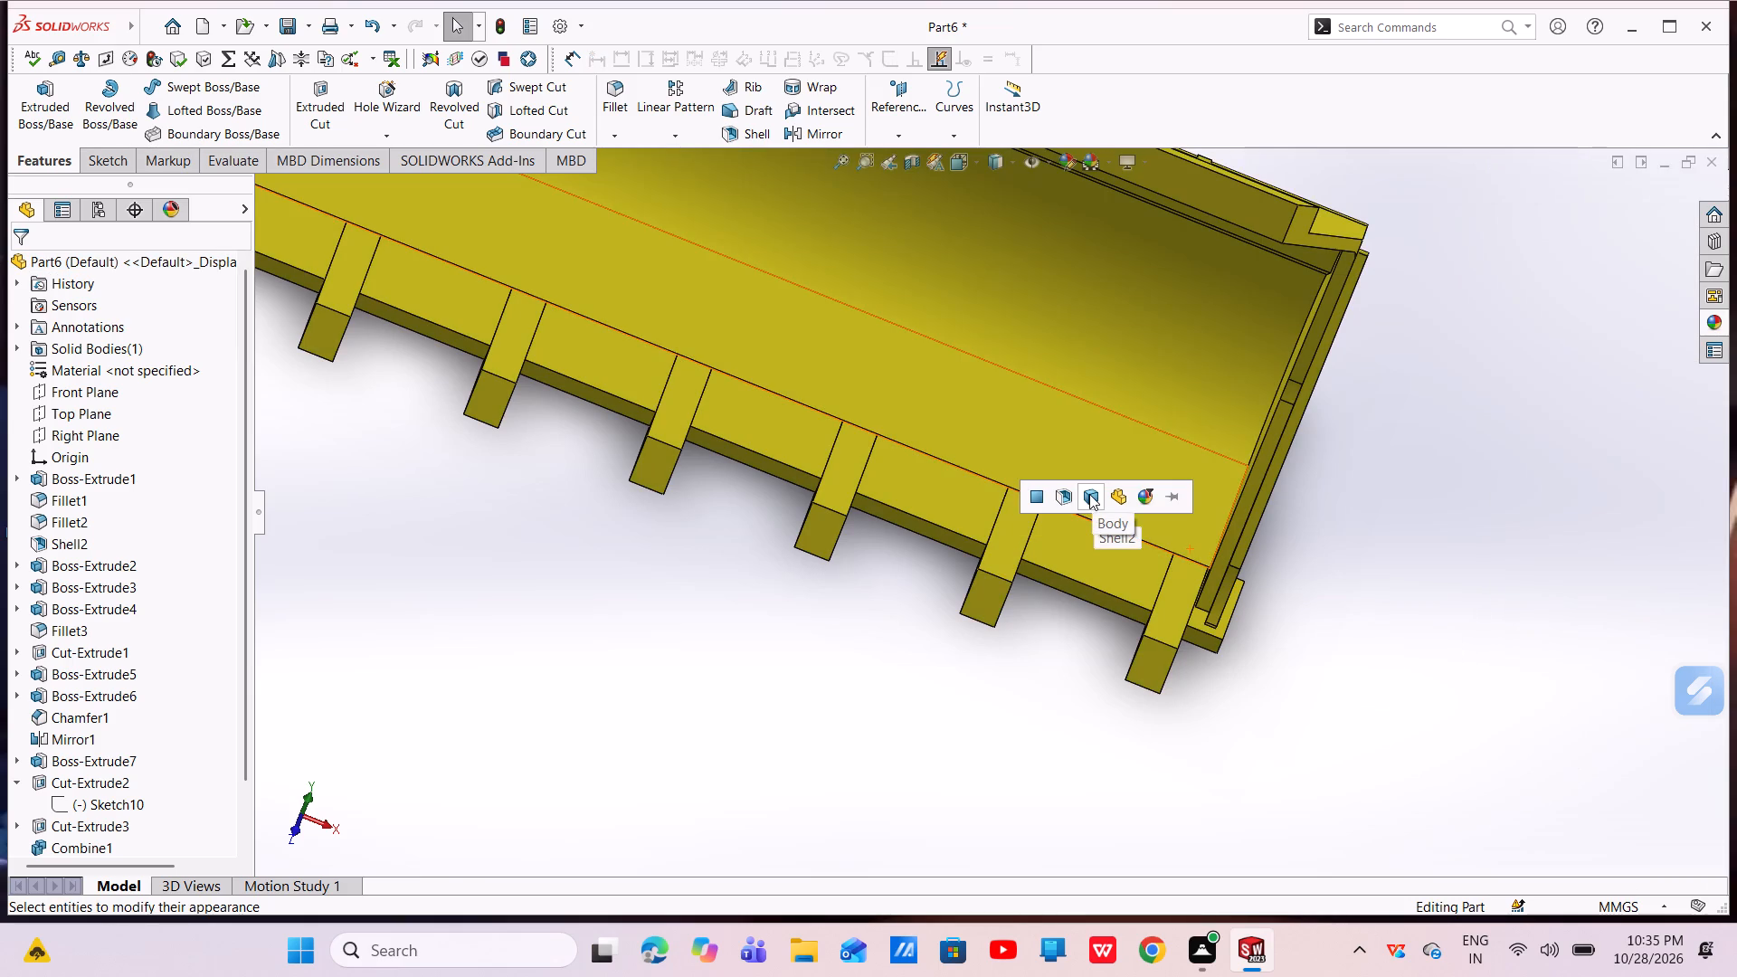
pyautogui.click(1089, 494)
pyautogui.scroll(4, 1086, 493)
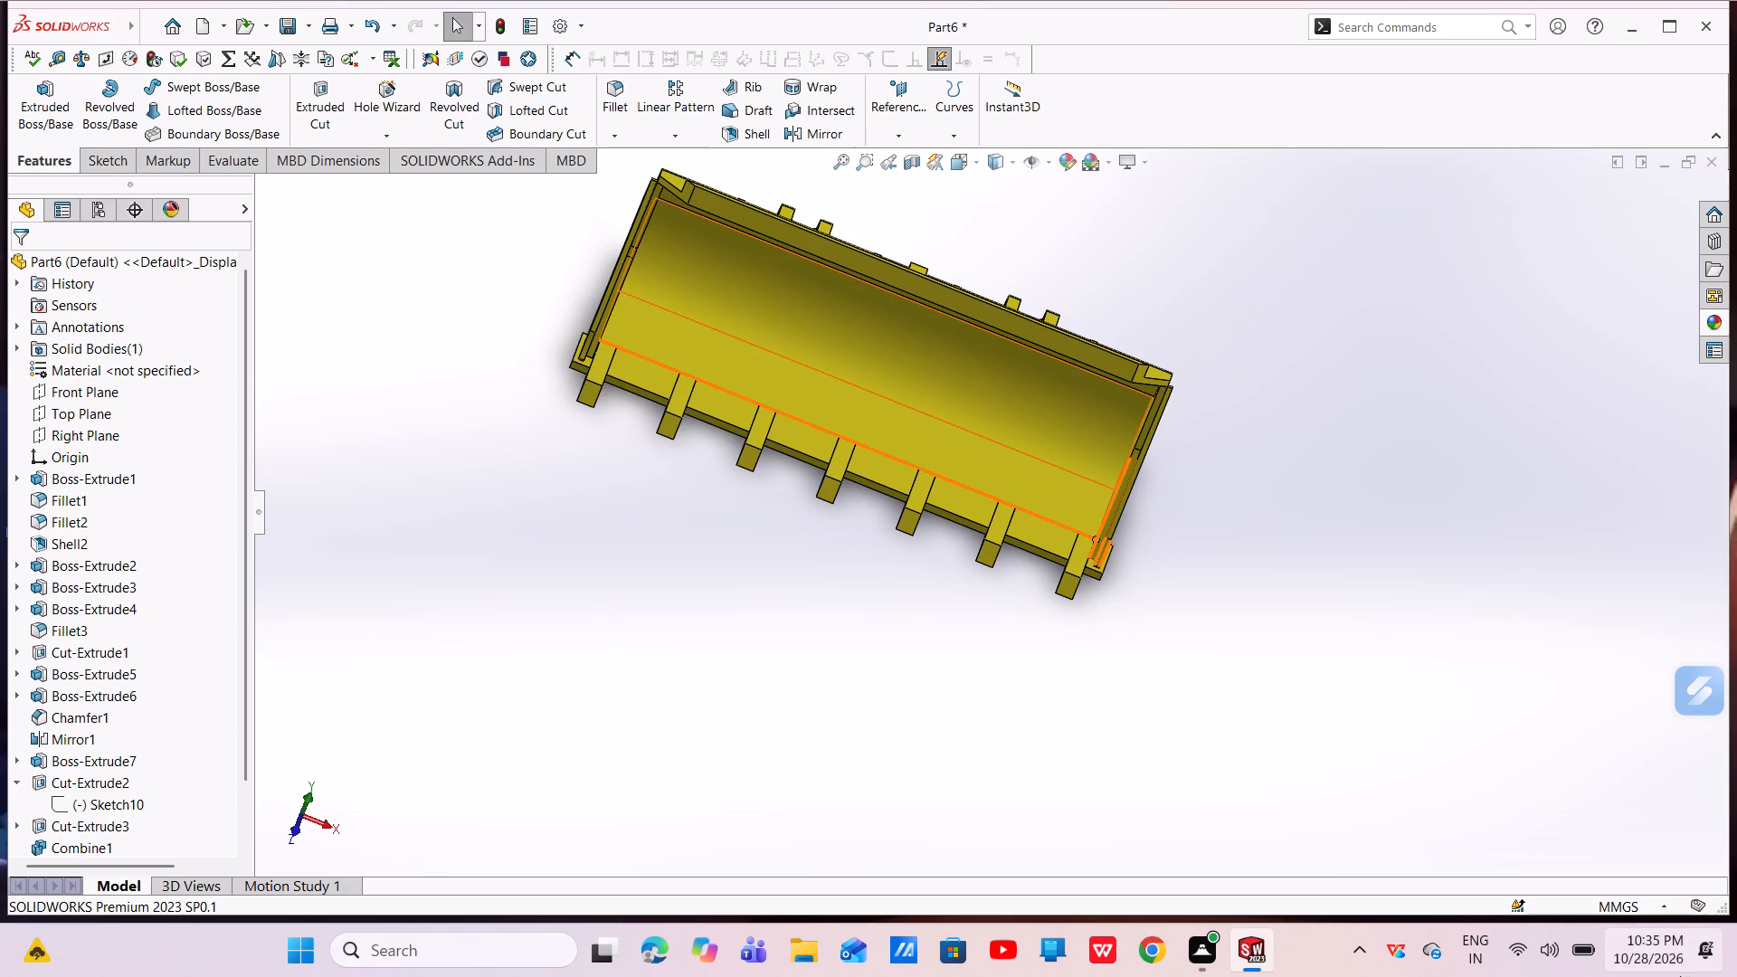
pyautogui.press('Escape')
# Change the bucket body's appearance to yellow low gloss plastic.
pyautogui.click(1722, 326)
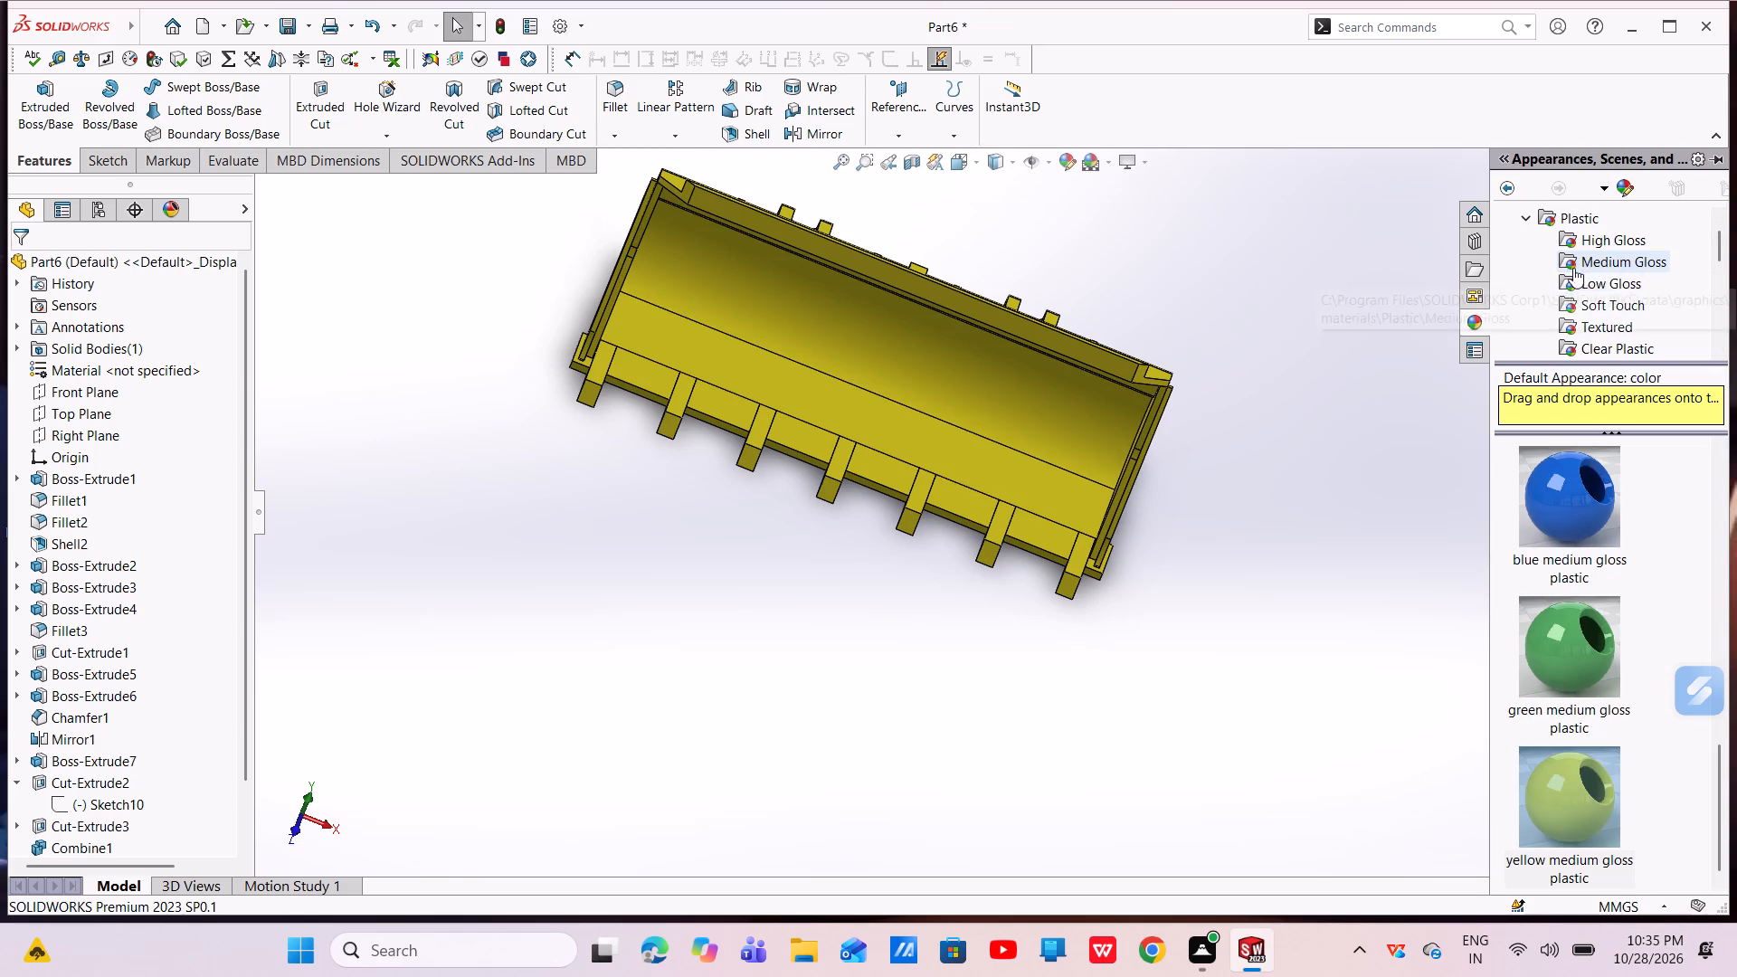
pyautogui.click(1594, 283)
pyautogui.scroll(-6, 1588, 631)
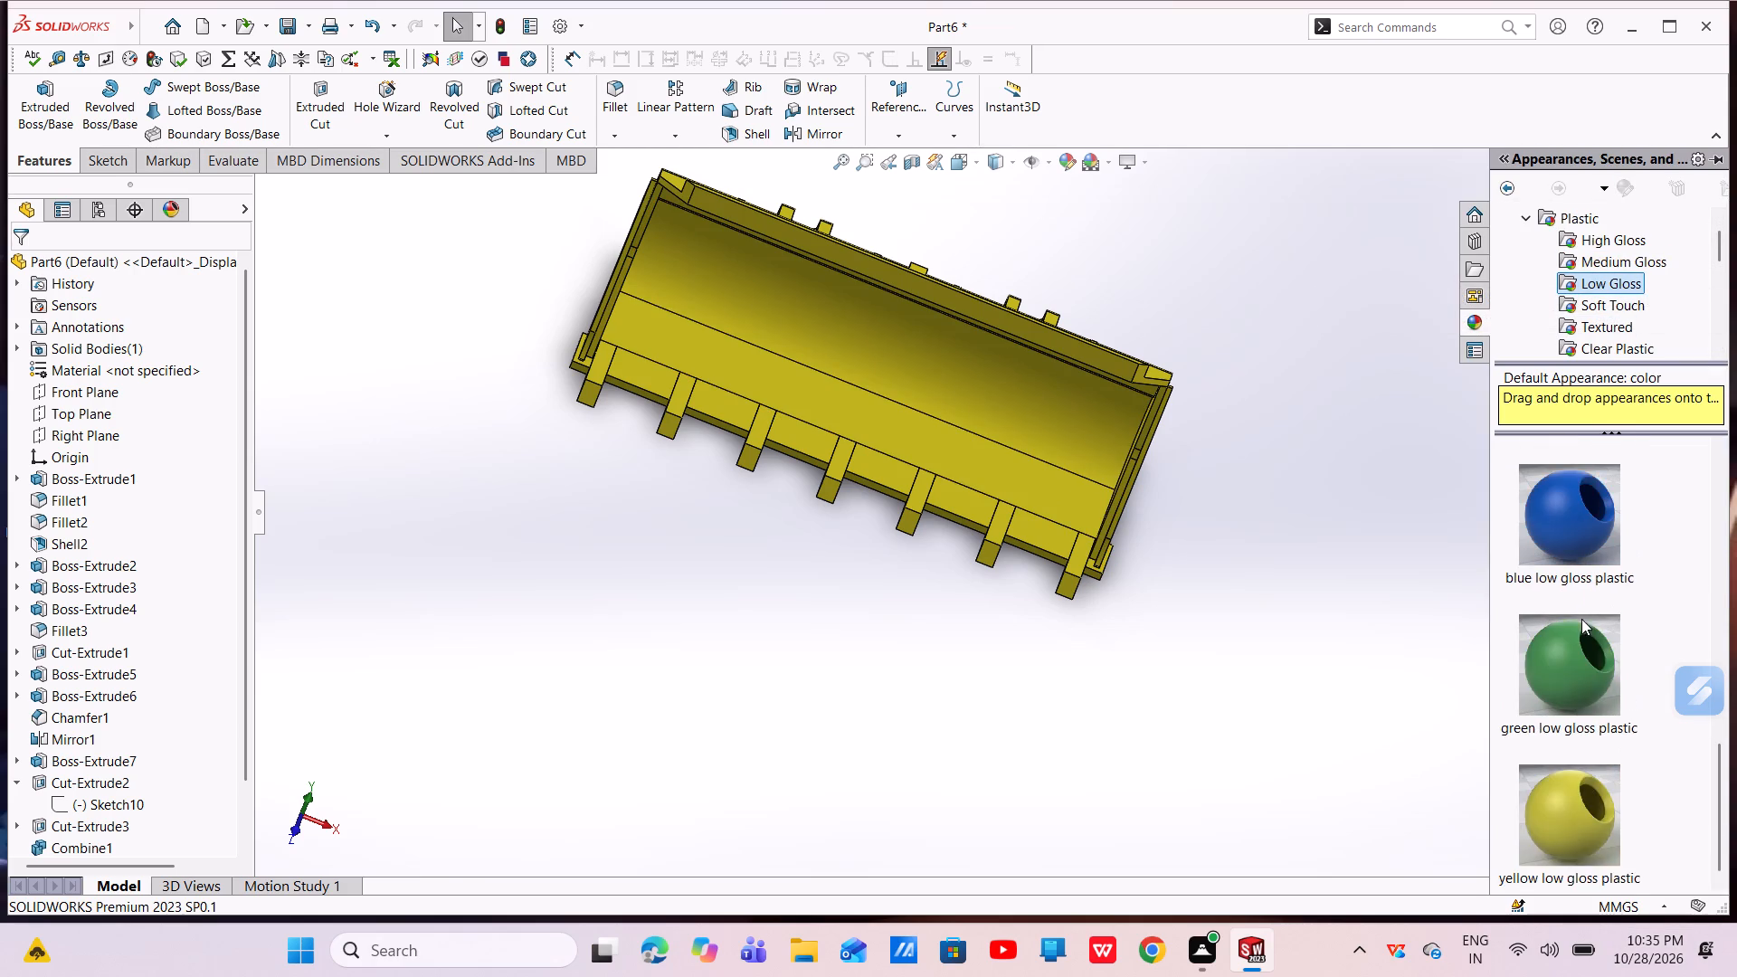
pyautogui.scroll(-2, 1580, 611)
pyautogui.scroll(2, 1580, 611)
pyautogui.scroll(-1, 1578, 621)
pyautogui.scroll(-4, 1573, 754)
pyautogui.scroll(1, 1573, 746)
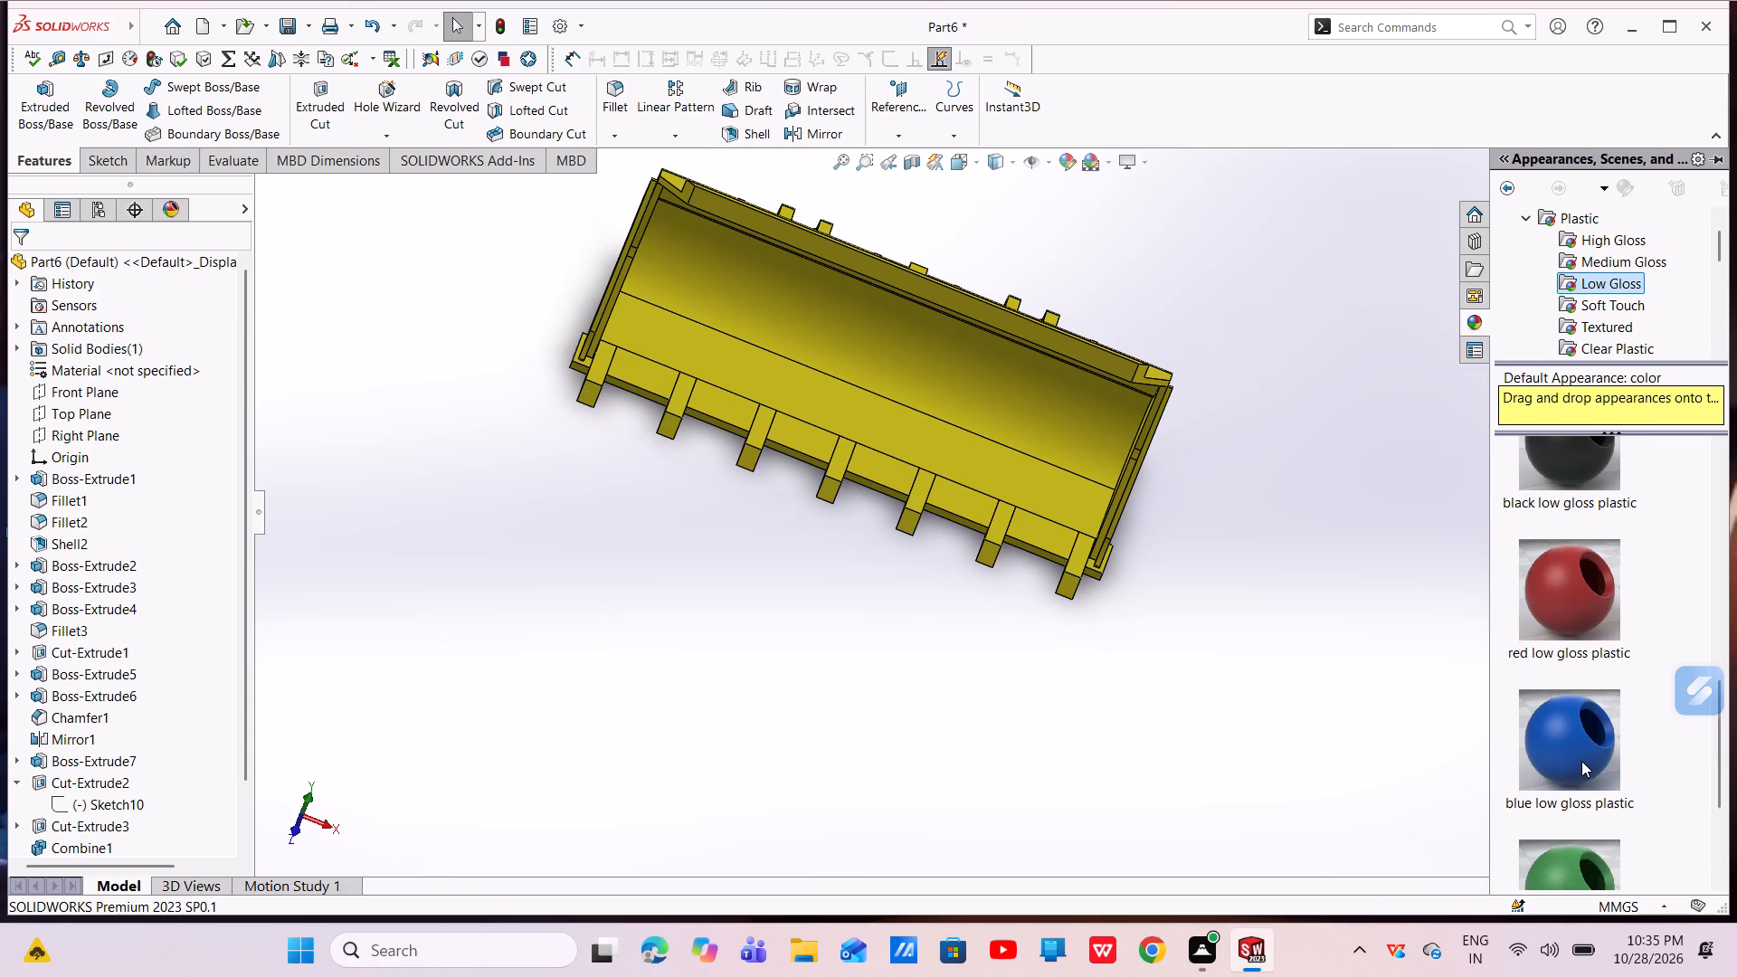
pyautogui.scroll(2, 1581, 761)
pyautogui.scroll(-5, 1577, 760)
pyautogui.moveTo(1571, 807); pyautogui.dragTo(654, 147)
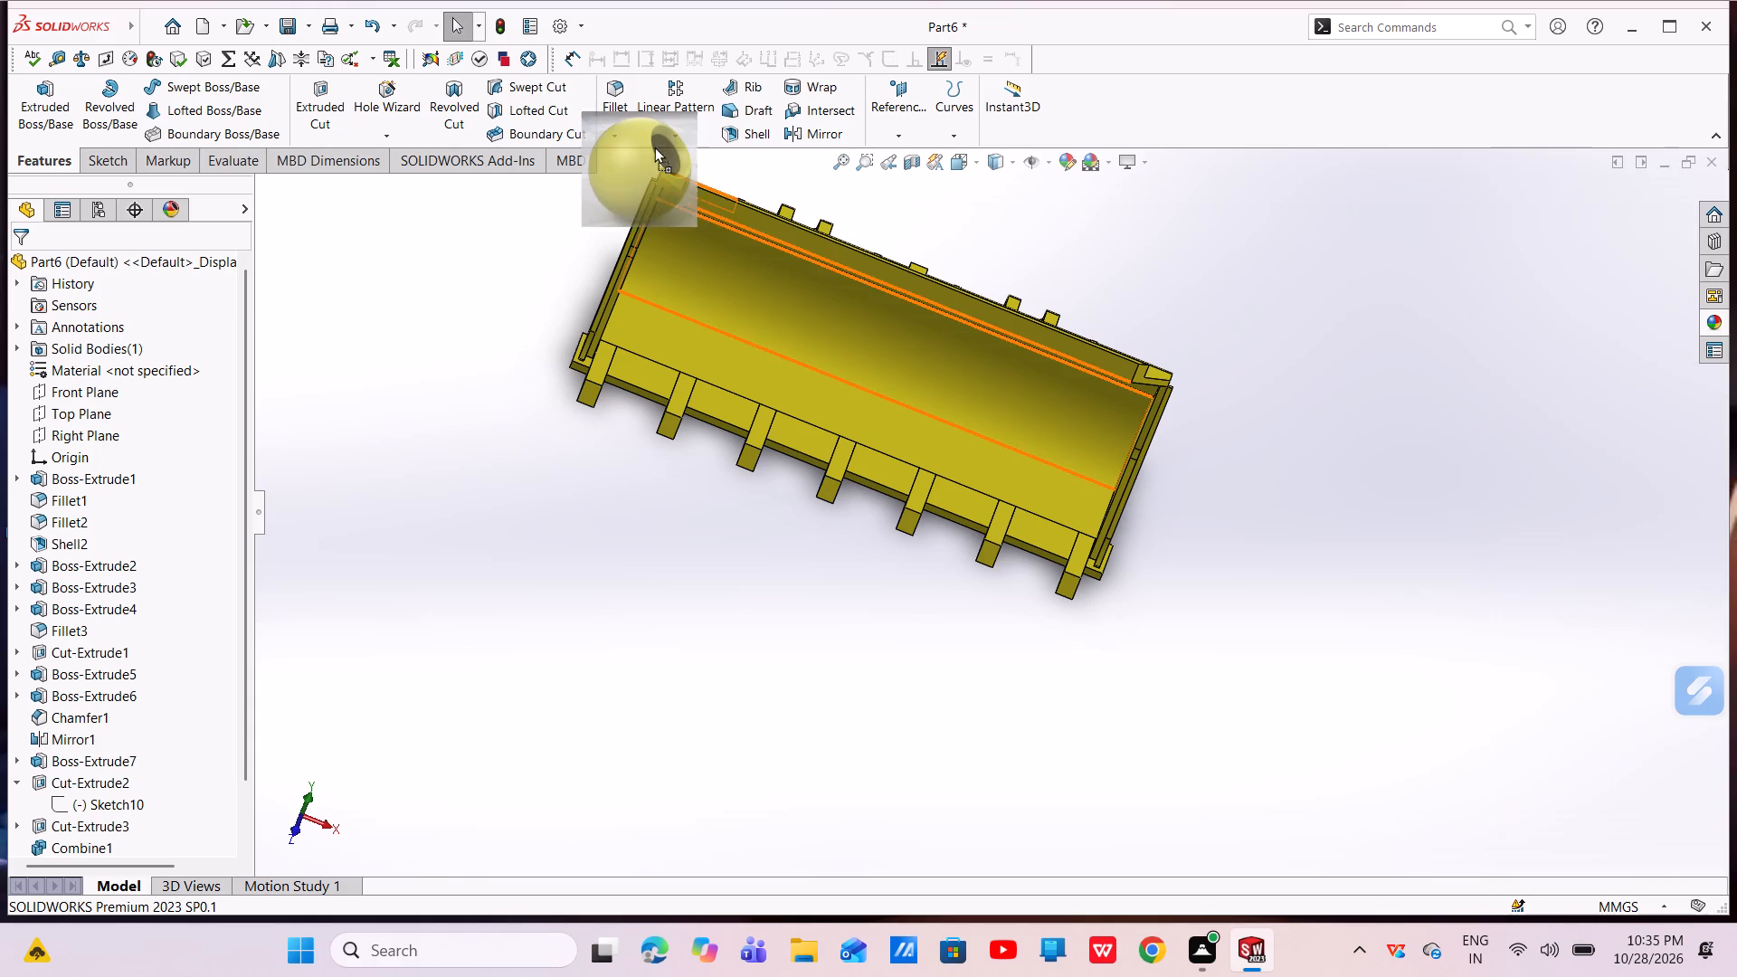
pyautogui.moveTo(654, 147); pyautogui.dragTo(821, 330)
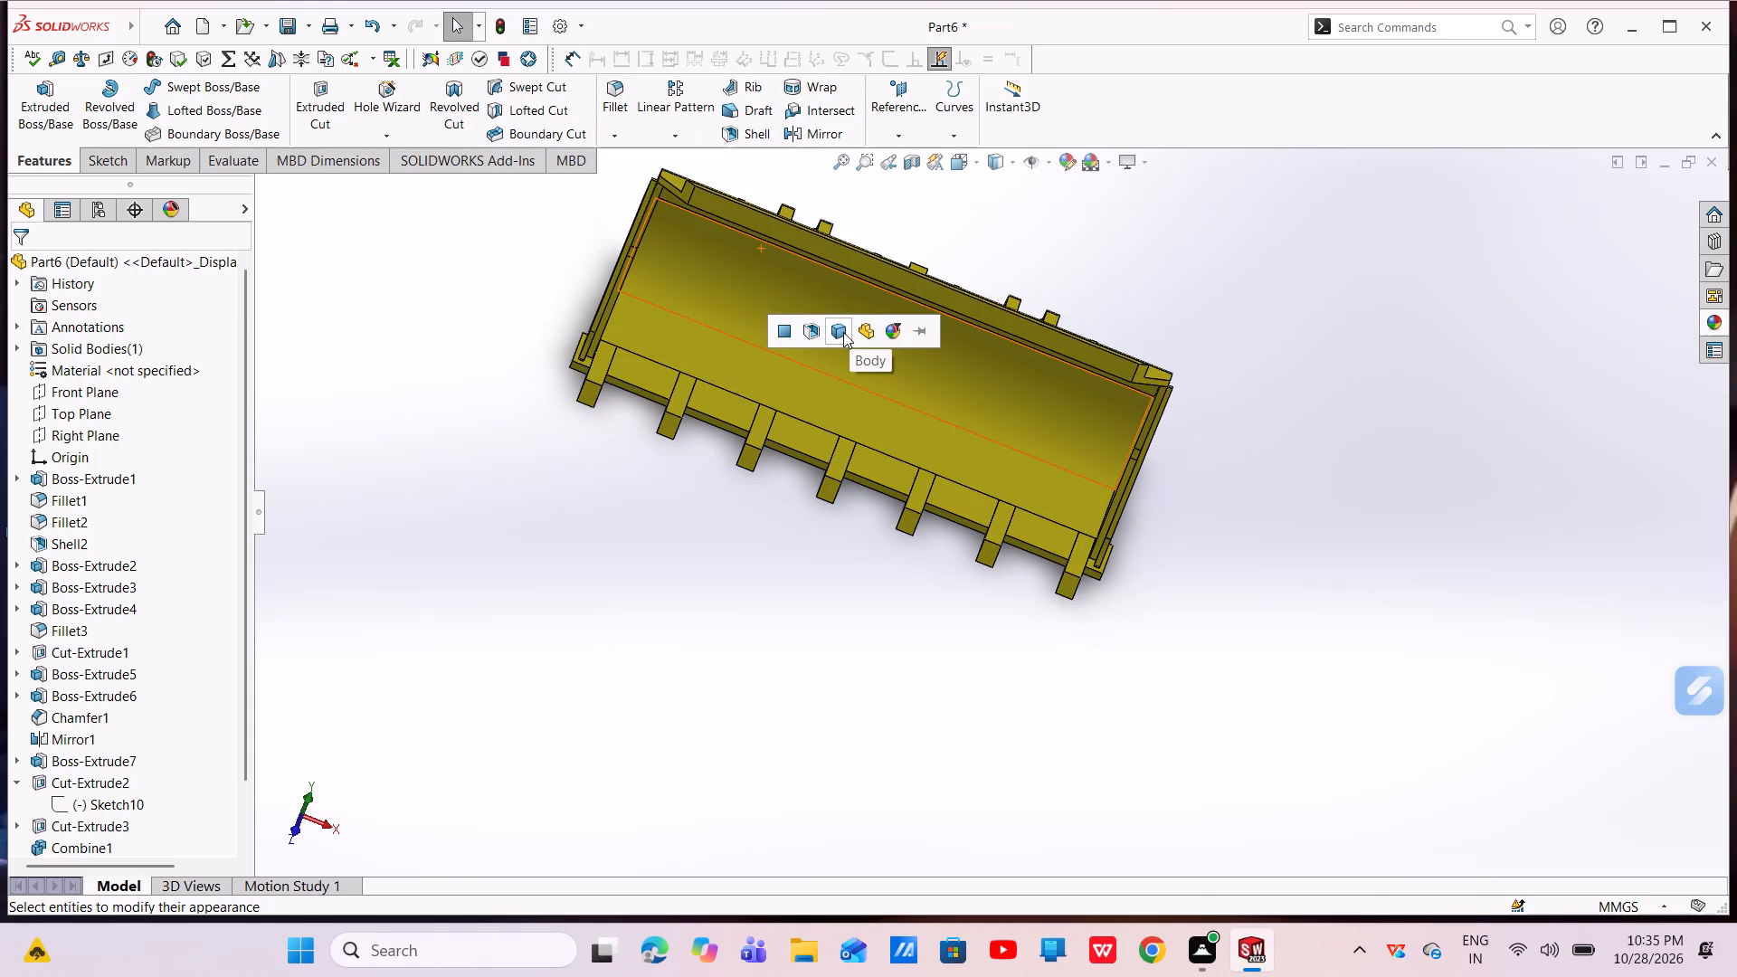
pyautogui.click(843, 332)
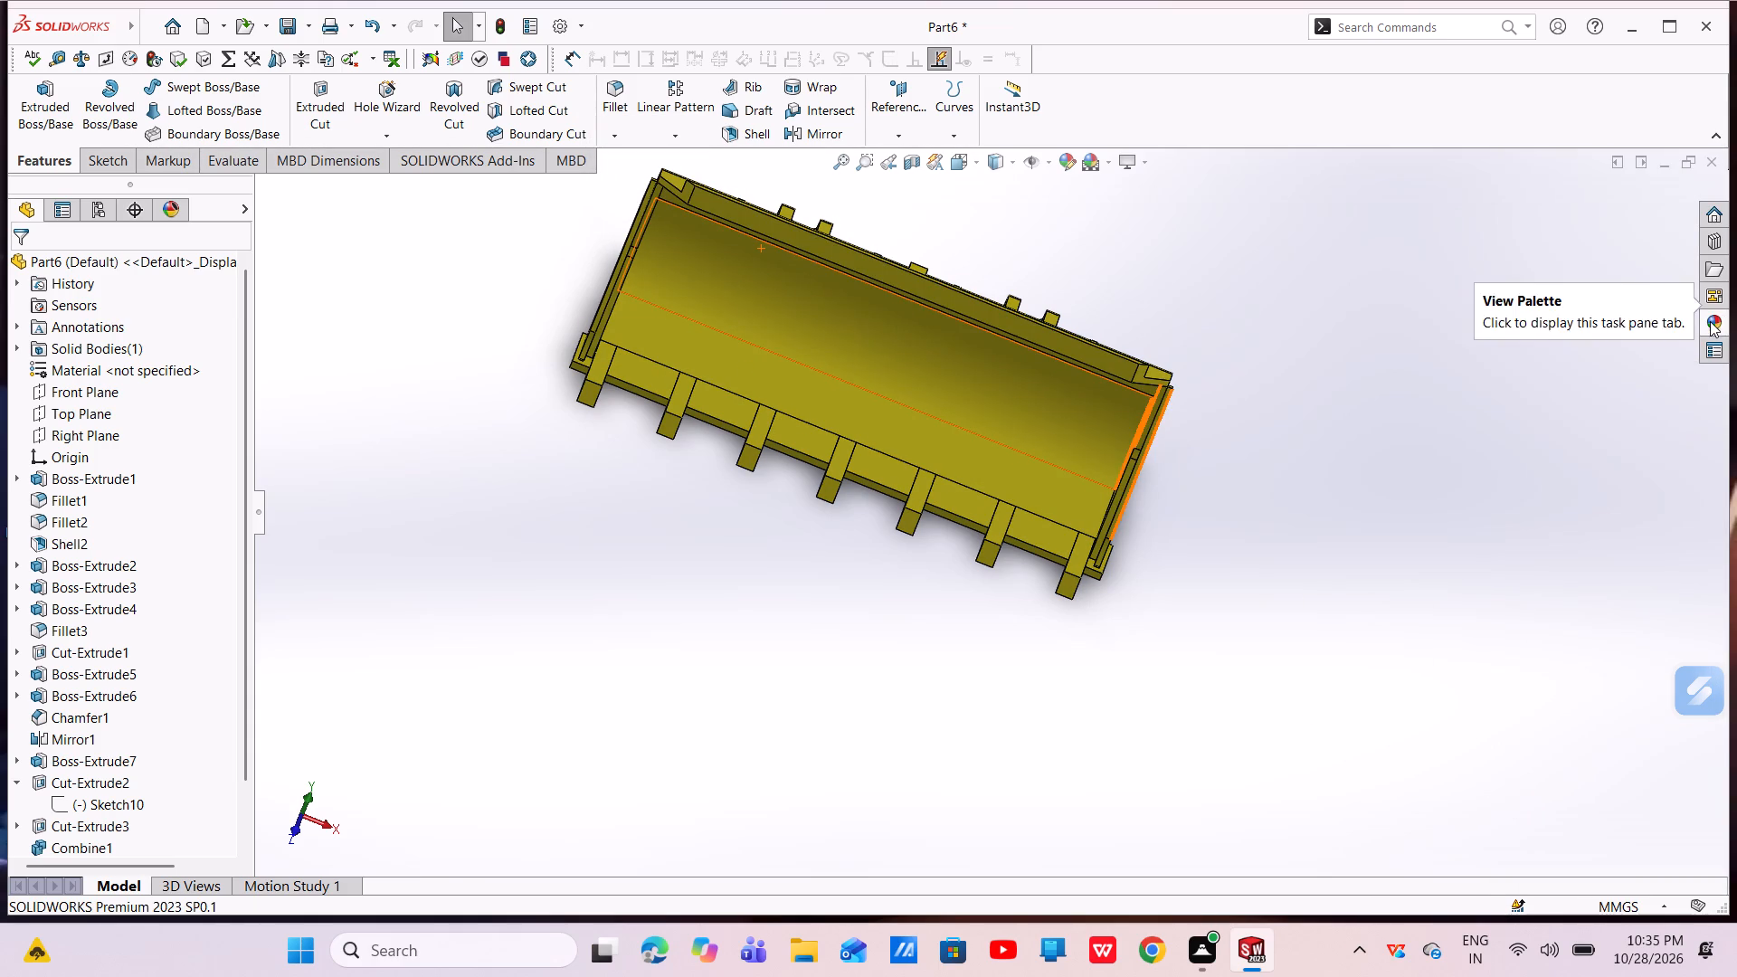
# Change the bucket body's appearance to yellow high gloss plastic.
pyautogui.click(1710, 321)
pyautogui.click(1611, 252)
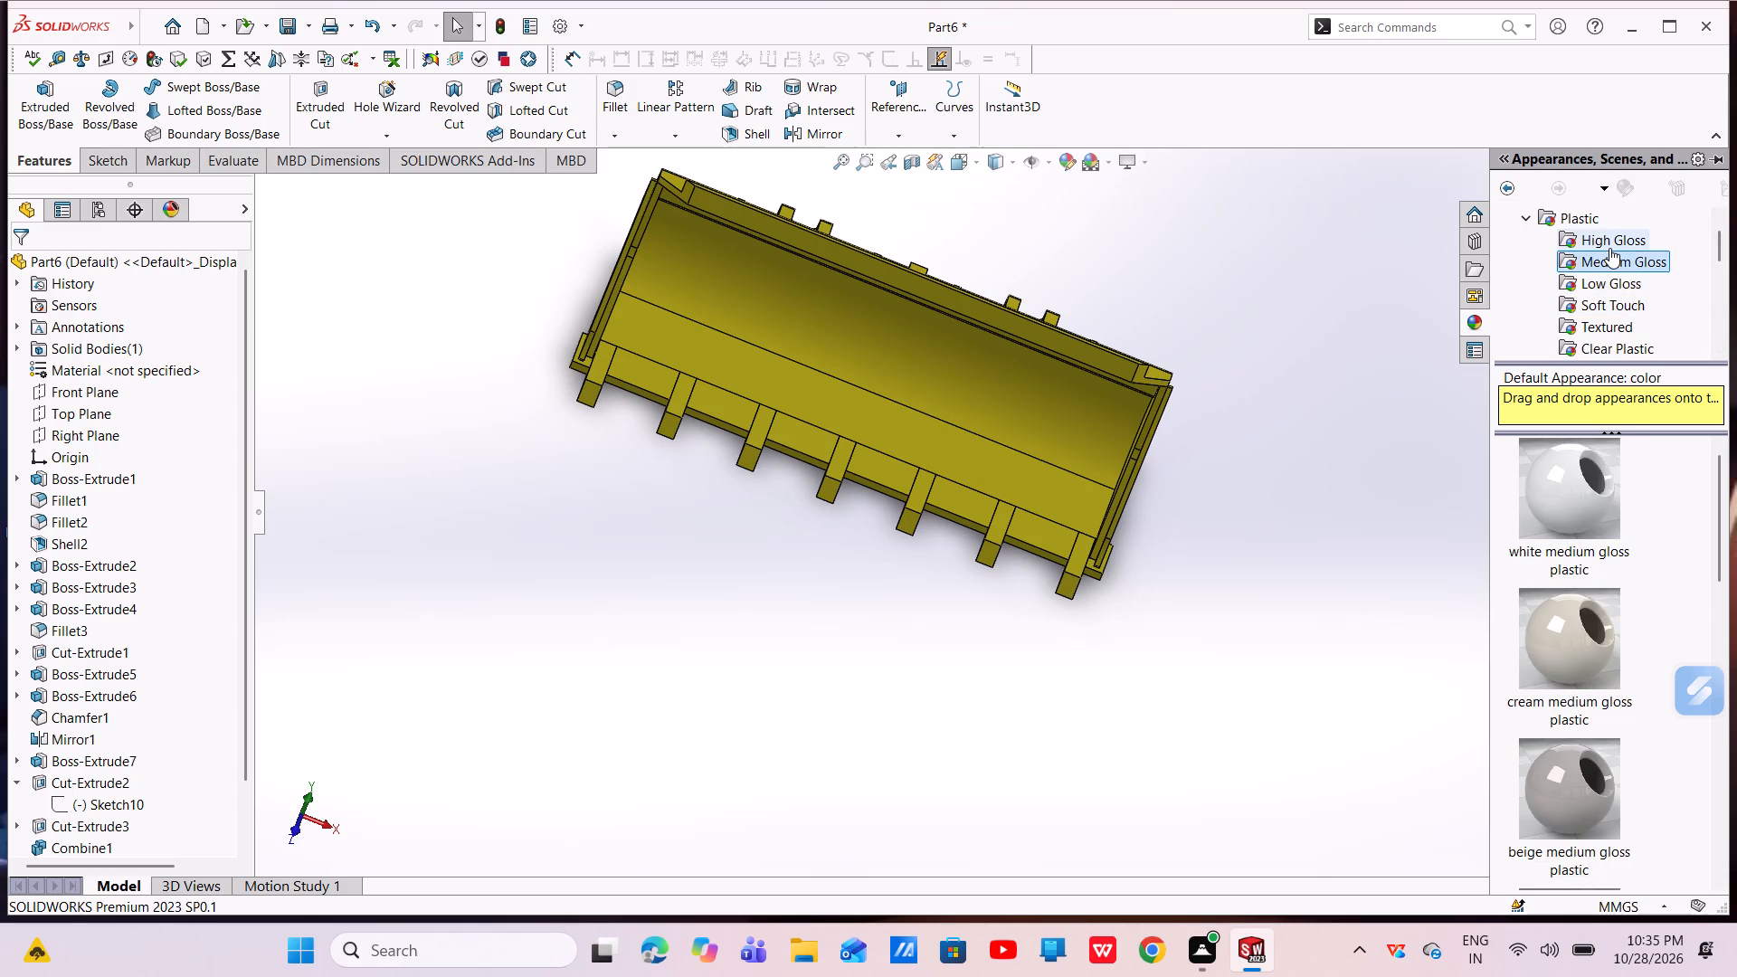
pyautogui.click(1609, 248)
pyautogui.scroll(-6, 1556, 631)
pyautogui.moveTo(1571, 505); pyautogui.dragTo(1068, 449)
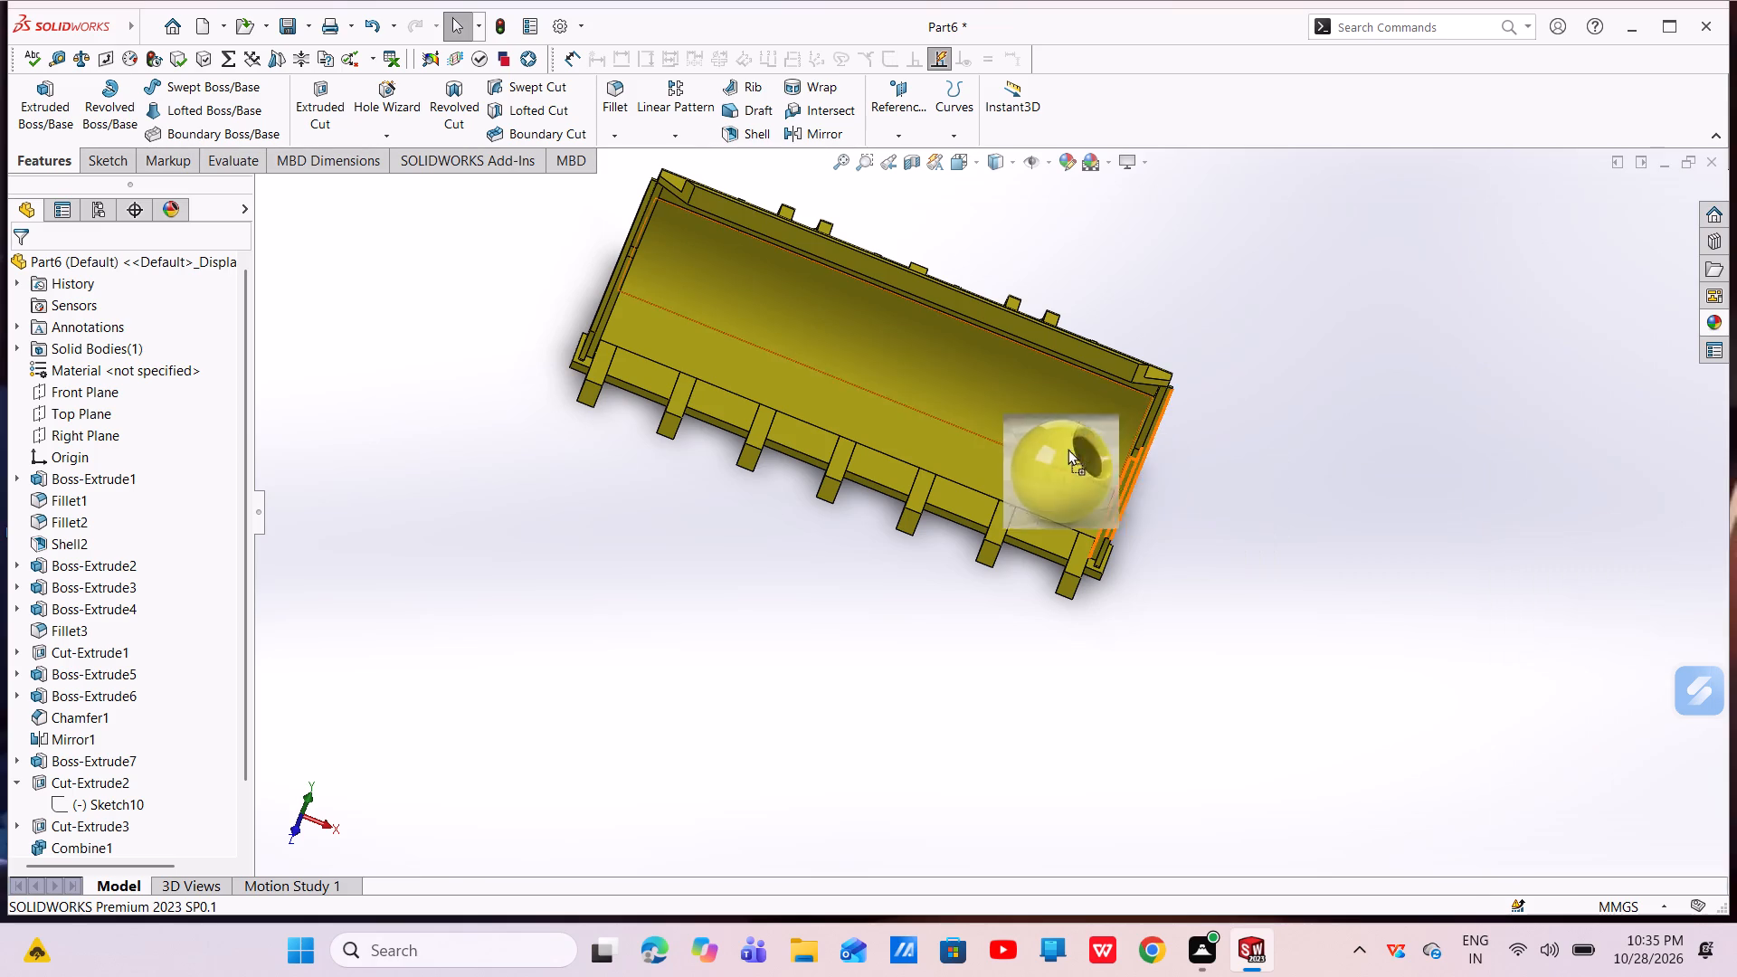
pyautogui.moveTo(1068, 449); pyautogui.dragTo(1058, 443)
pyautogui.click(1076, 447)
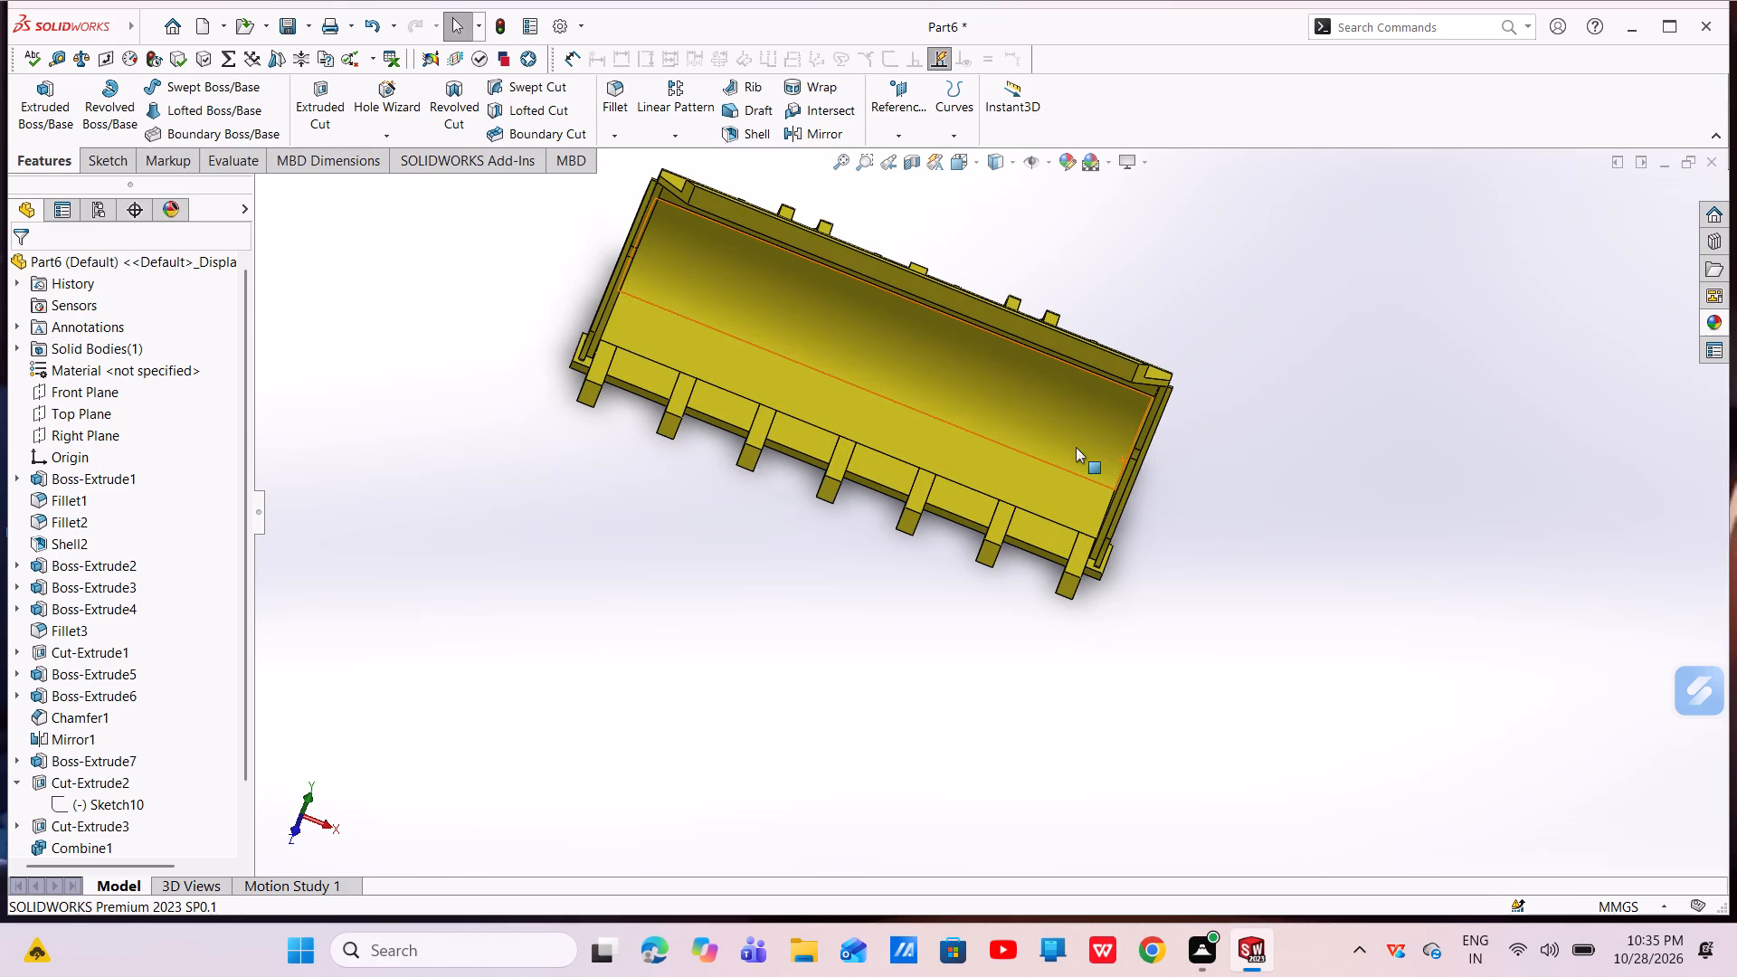
# Edit the part's colour appearance, choose bright yellow from the standard swatches, and apply it to both the part and the bucket body.
pyautogui.click(1060, 161)
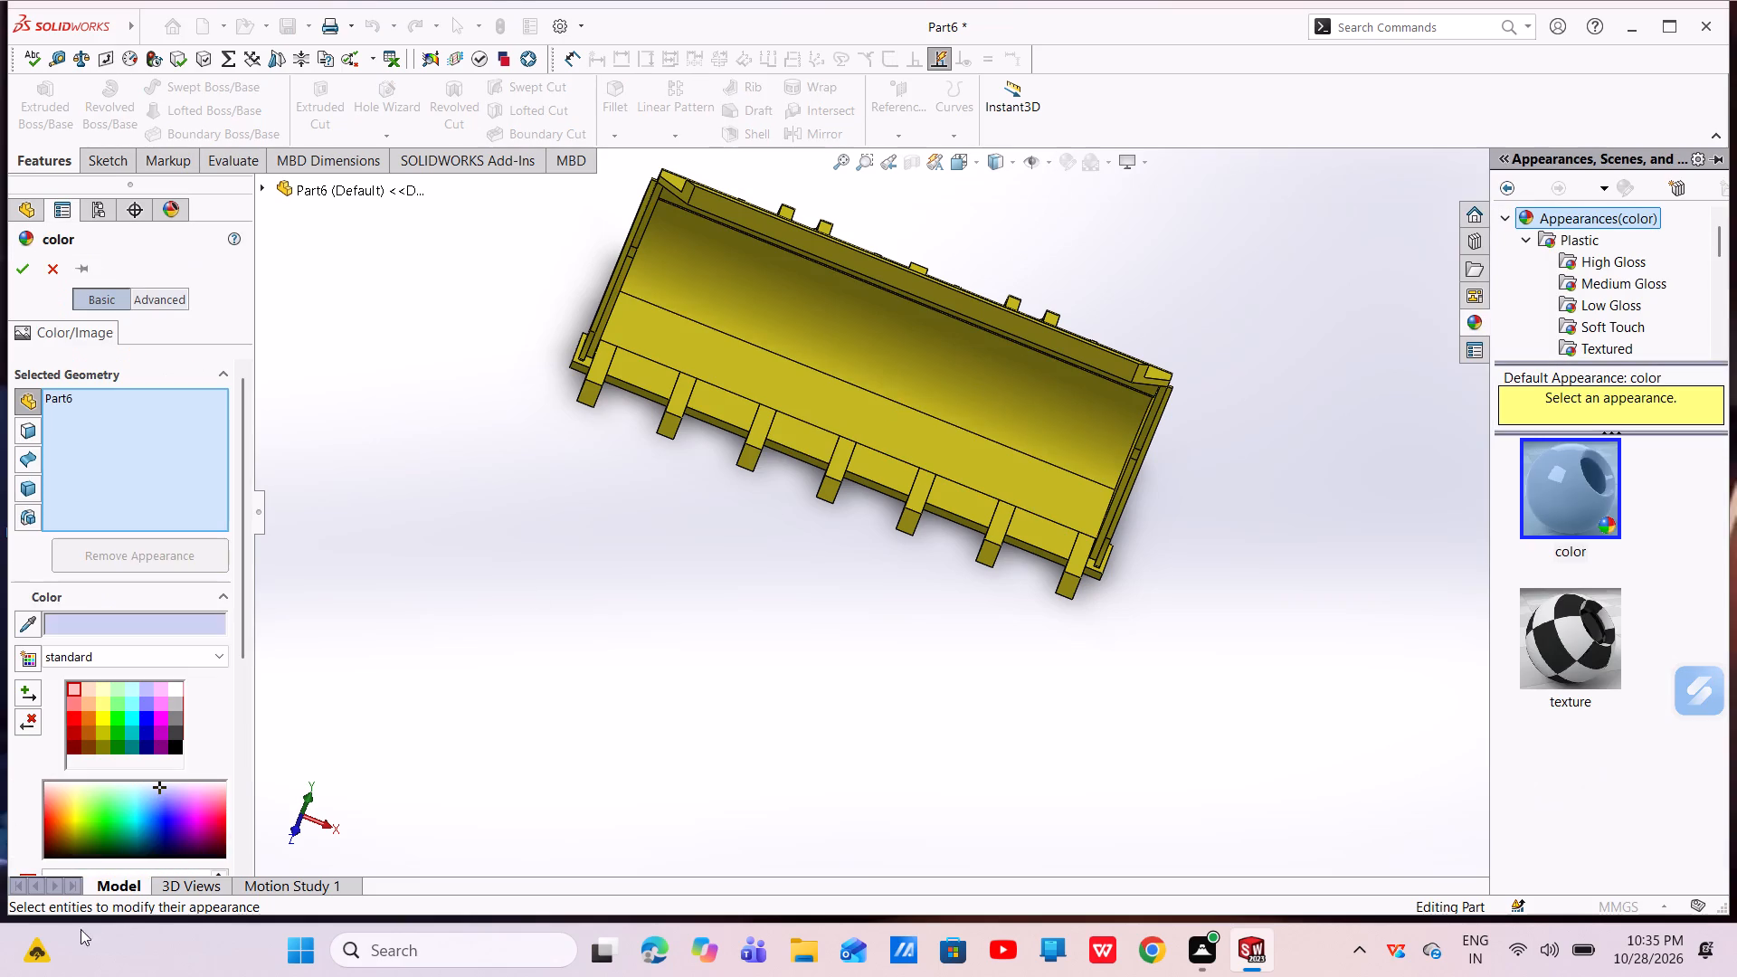
pyautogui.click(106, 716)
pyautogui.click(101, 716)
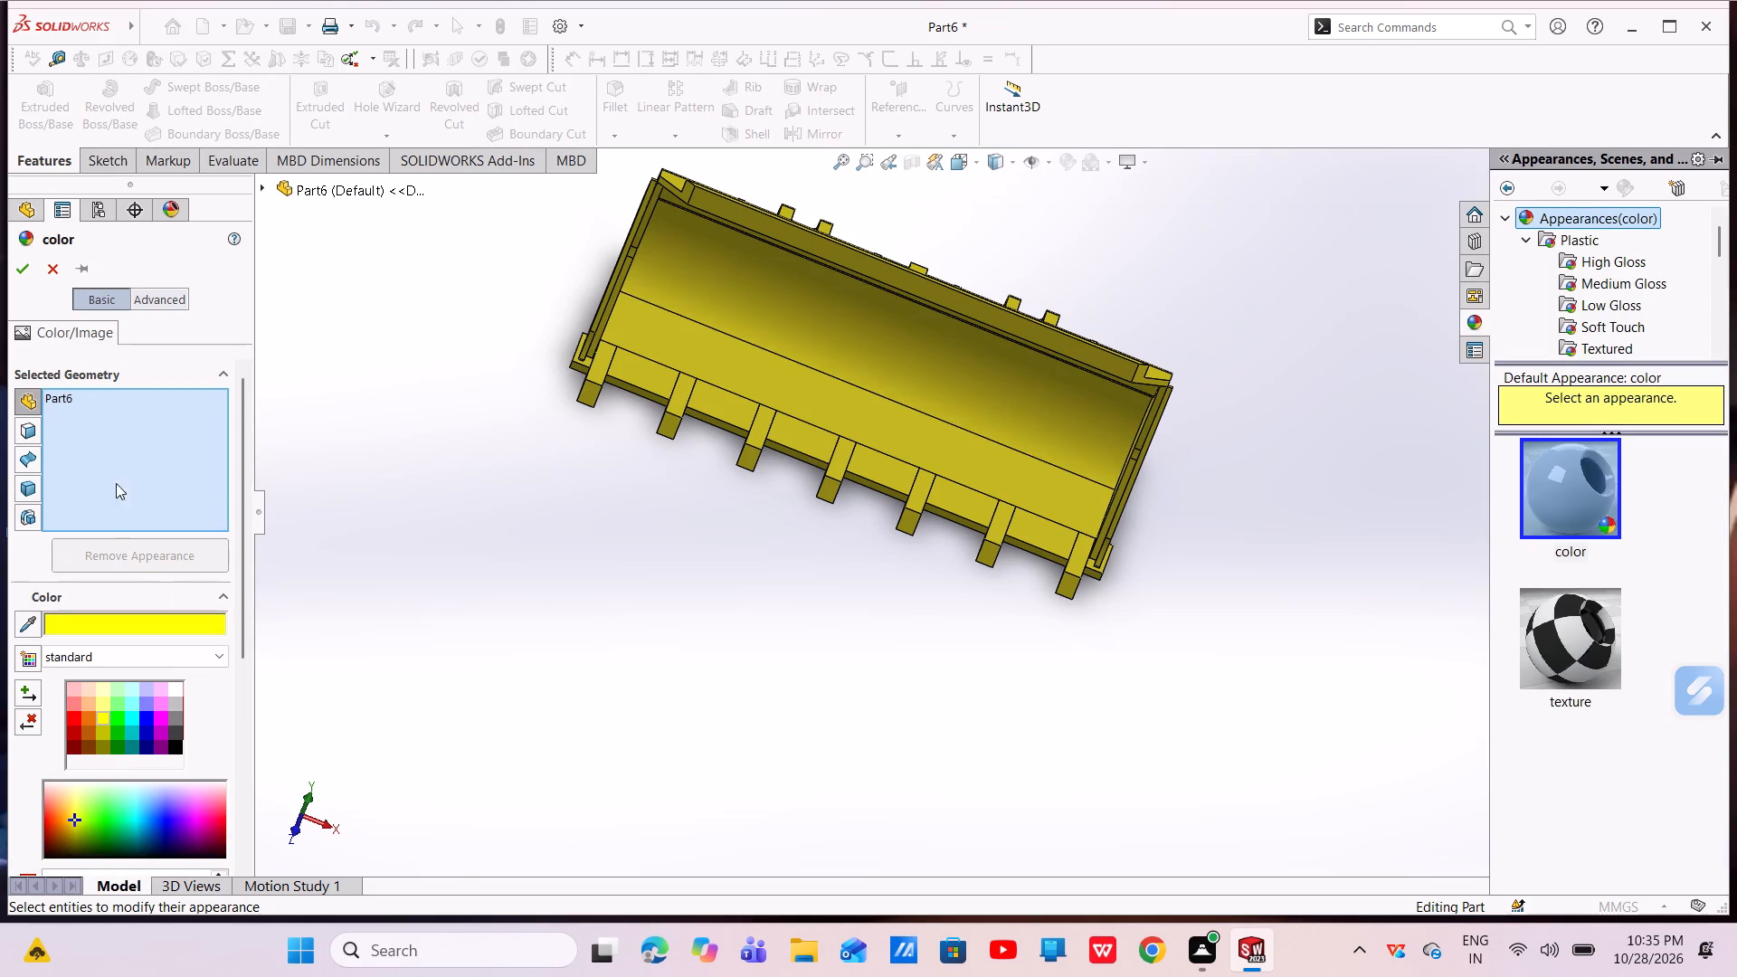
pyautogui.click(69, 404)
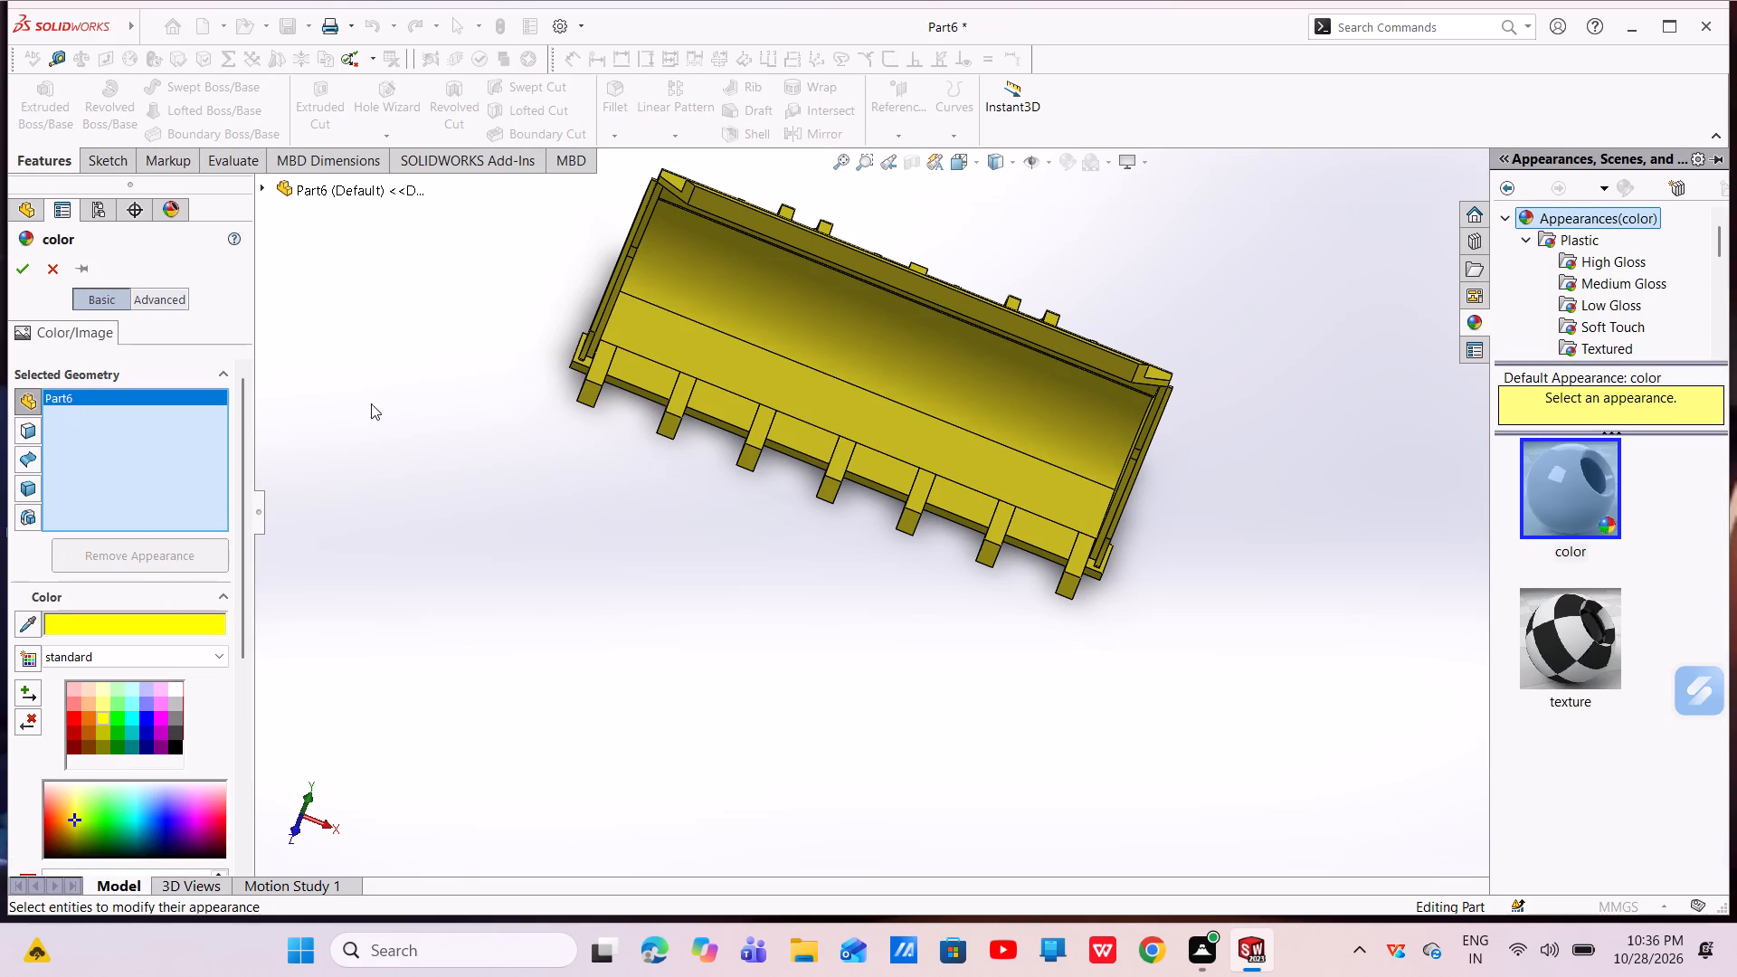
pyautogui.click(27, 487)
pyautogui.click(777, 312)
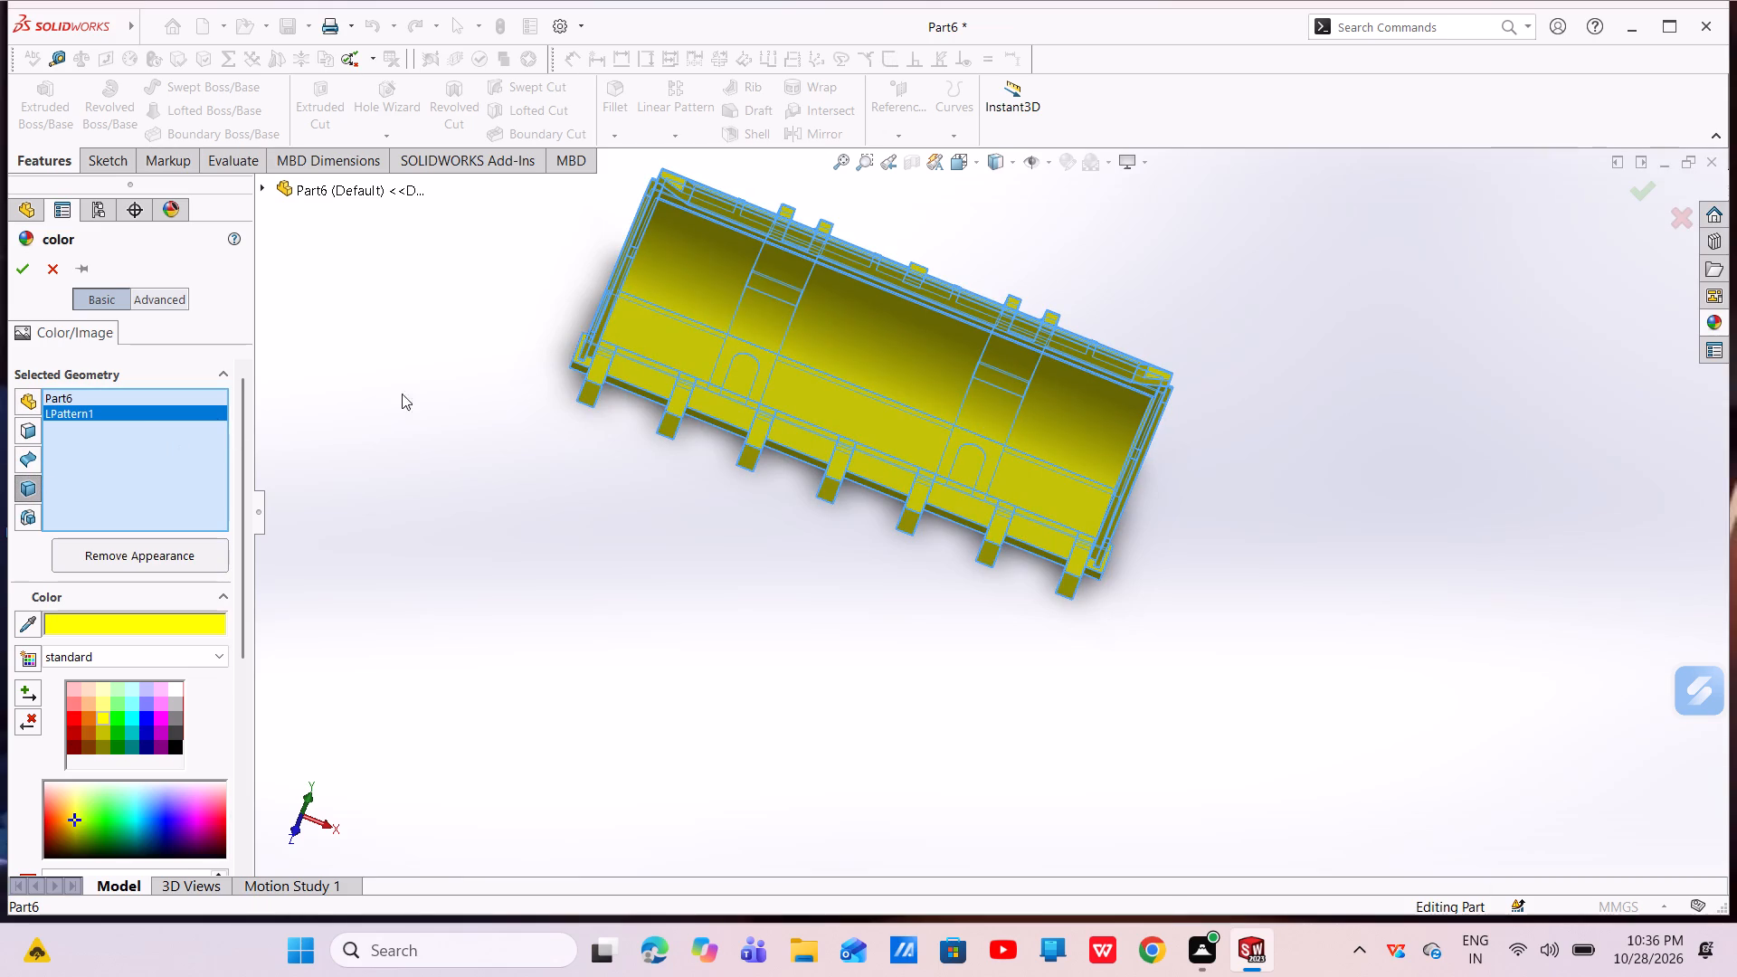
pyautogui.click(27, 276)
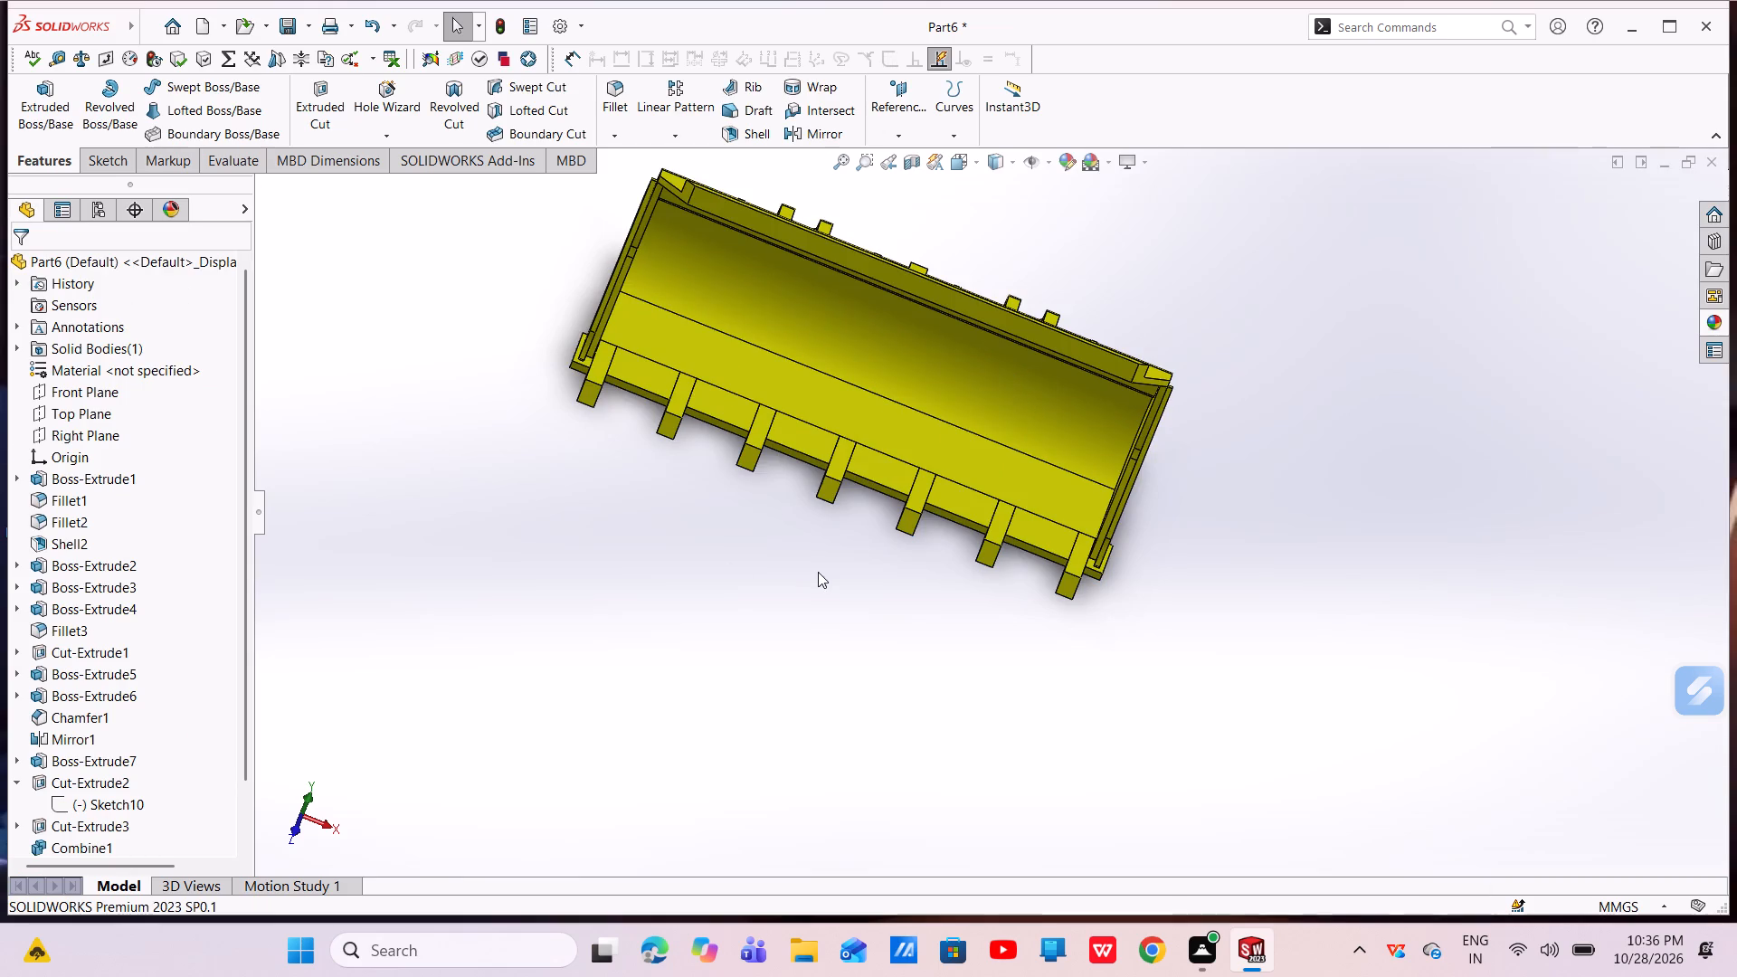
# Inspect the coloured bucket all round, including its open front, teeth, side plates and rear mounting brackets.
pyautogui.scroll(-4, 821, 486)
pyautogui.scroll(5, 832, 488)
pyautogui.moveTo(944, 440); pyautogui.dragTo(755, 460, button='middle')
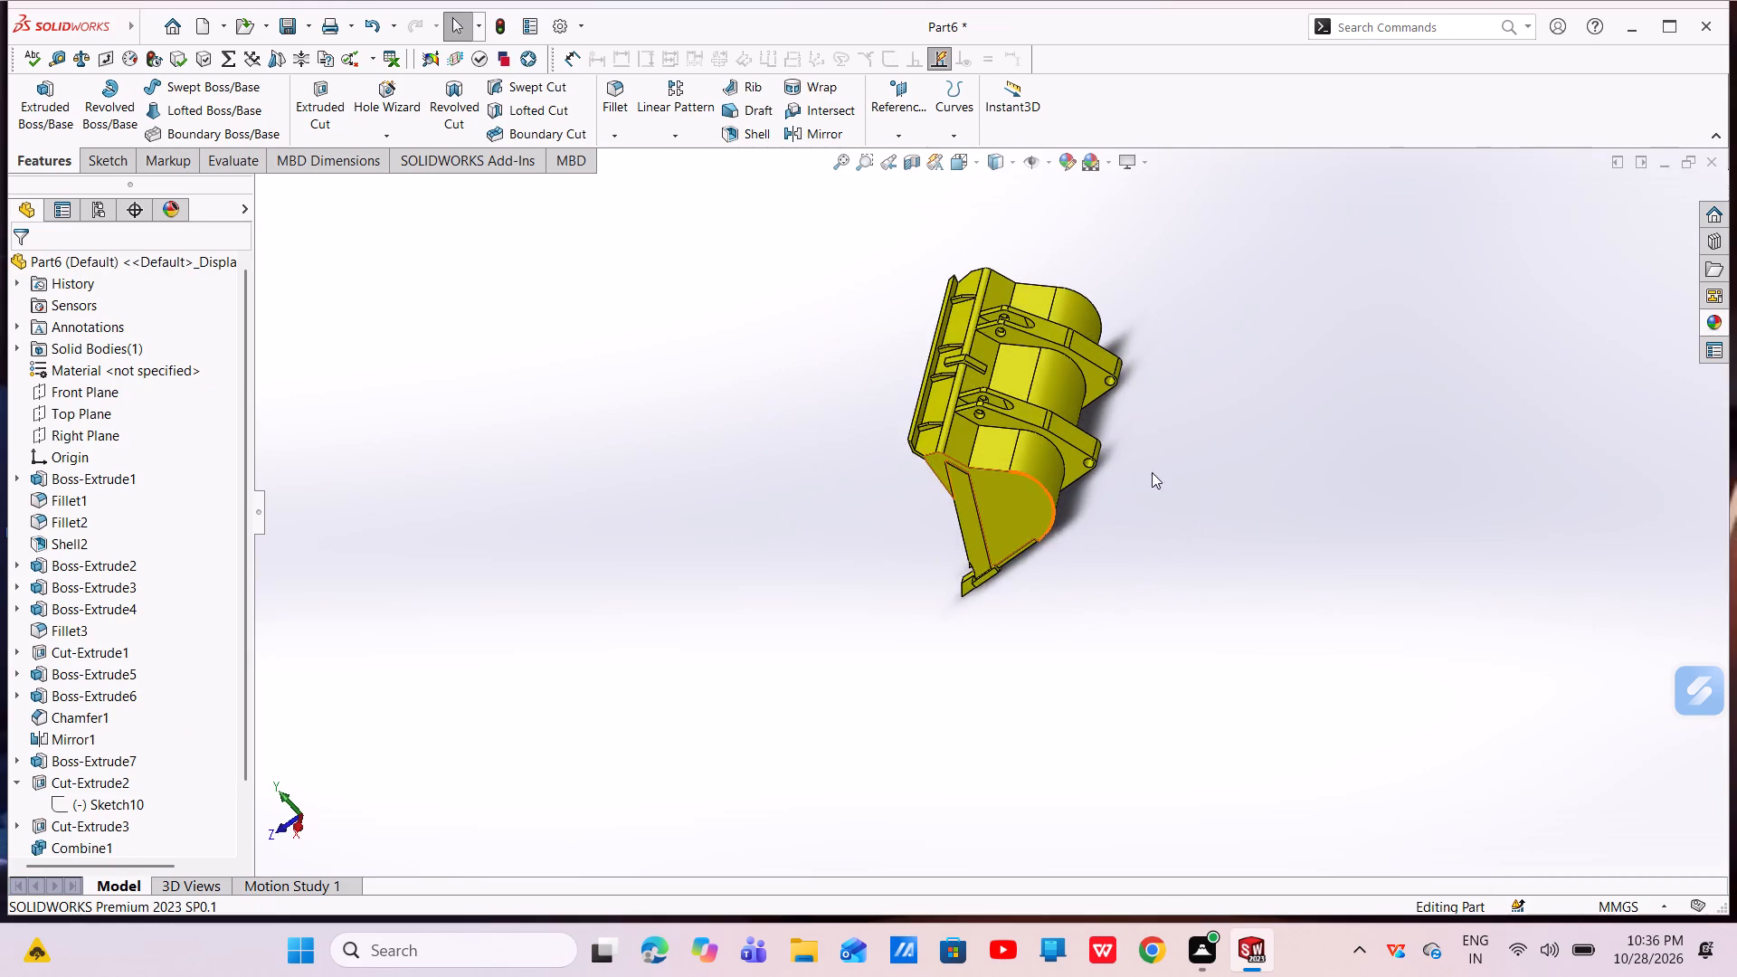
pyautogui.scroll(-5, 1115, 460)
pyautogui.scroll(4, 810, 479)
pyautogui.moveTo(879, 378); pyautogui.dragTo(1171, 390, button='middle')
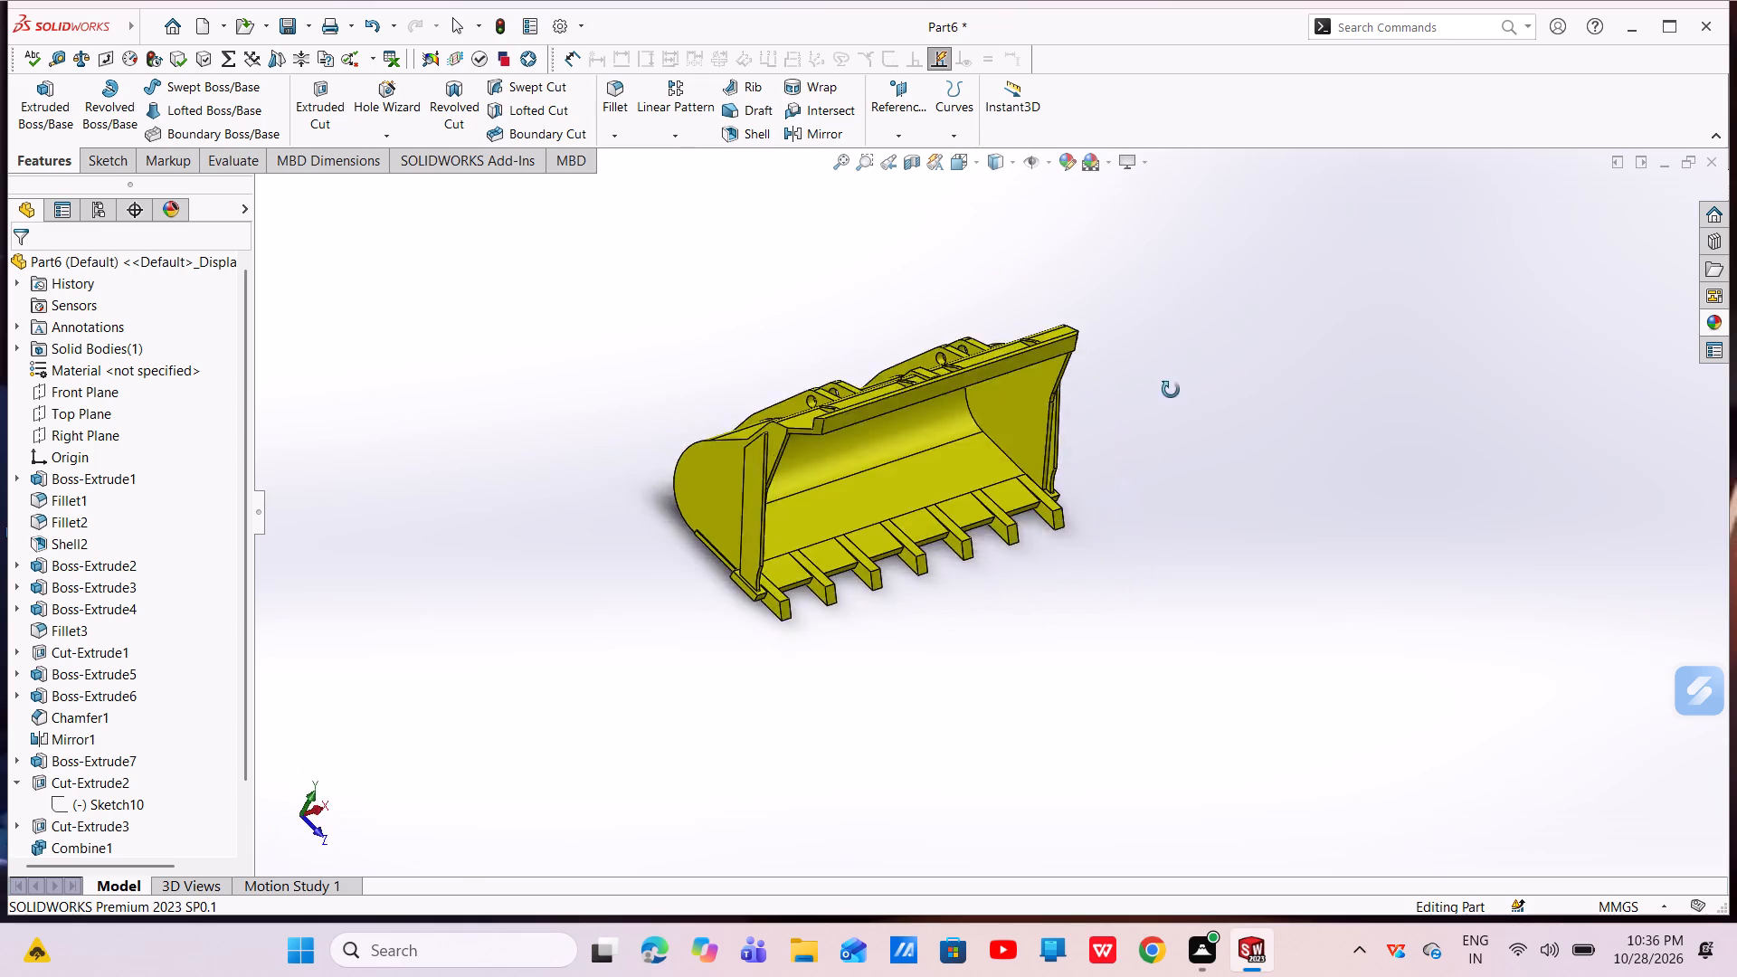
pyautogui.moveTo(1171, 390); pyautogui.dragTo(860, 703, button='middle')
pyautogui.scroll(-3, 858, 400)
pyautogui.scroll(2, 923, 506)
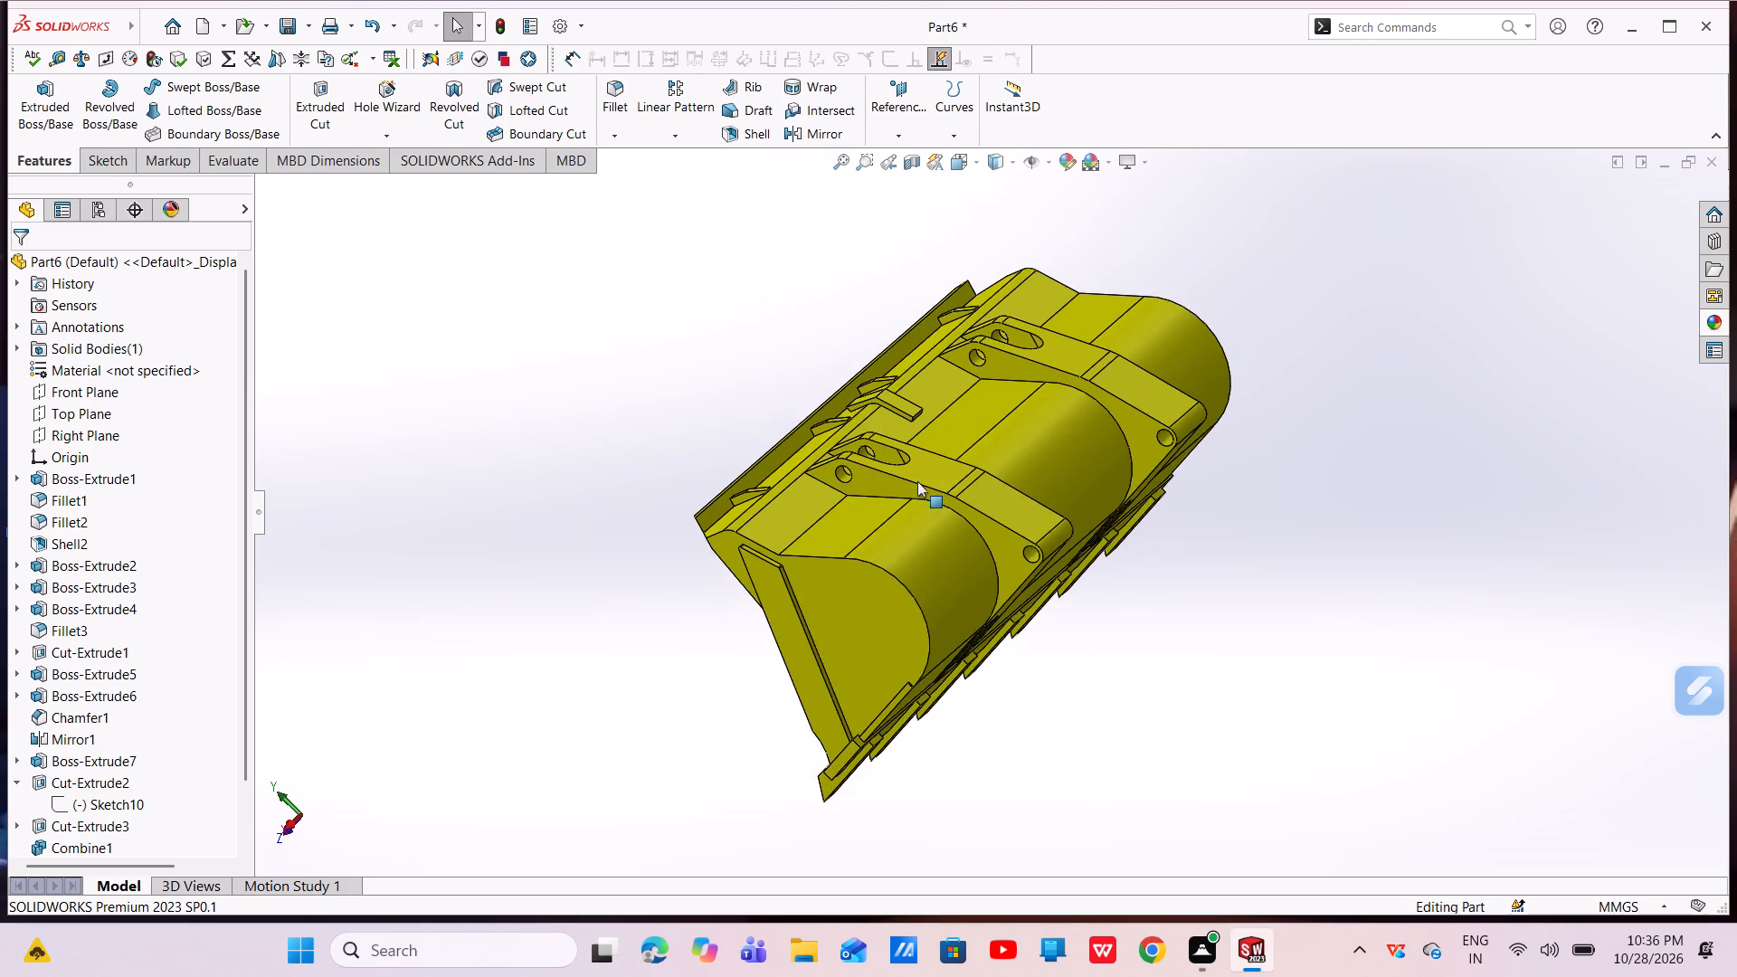
pyautogui.moveTo(938, 451); pyautogui.dragTo(1247, 293, button='middle')
pyautogui.scroll(1, 1249, 295)
pyautogui.scroll(-6, 957, 438)
pyautogui.scroll(3, 948, 431)
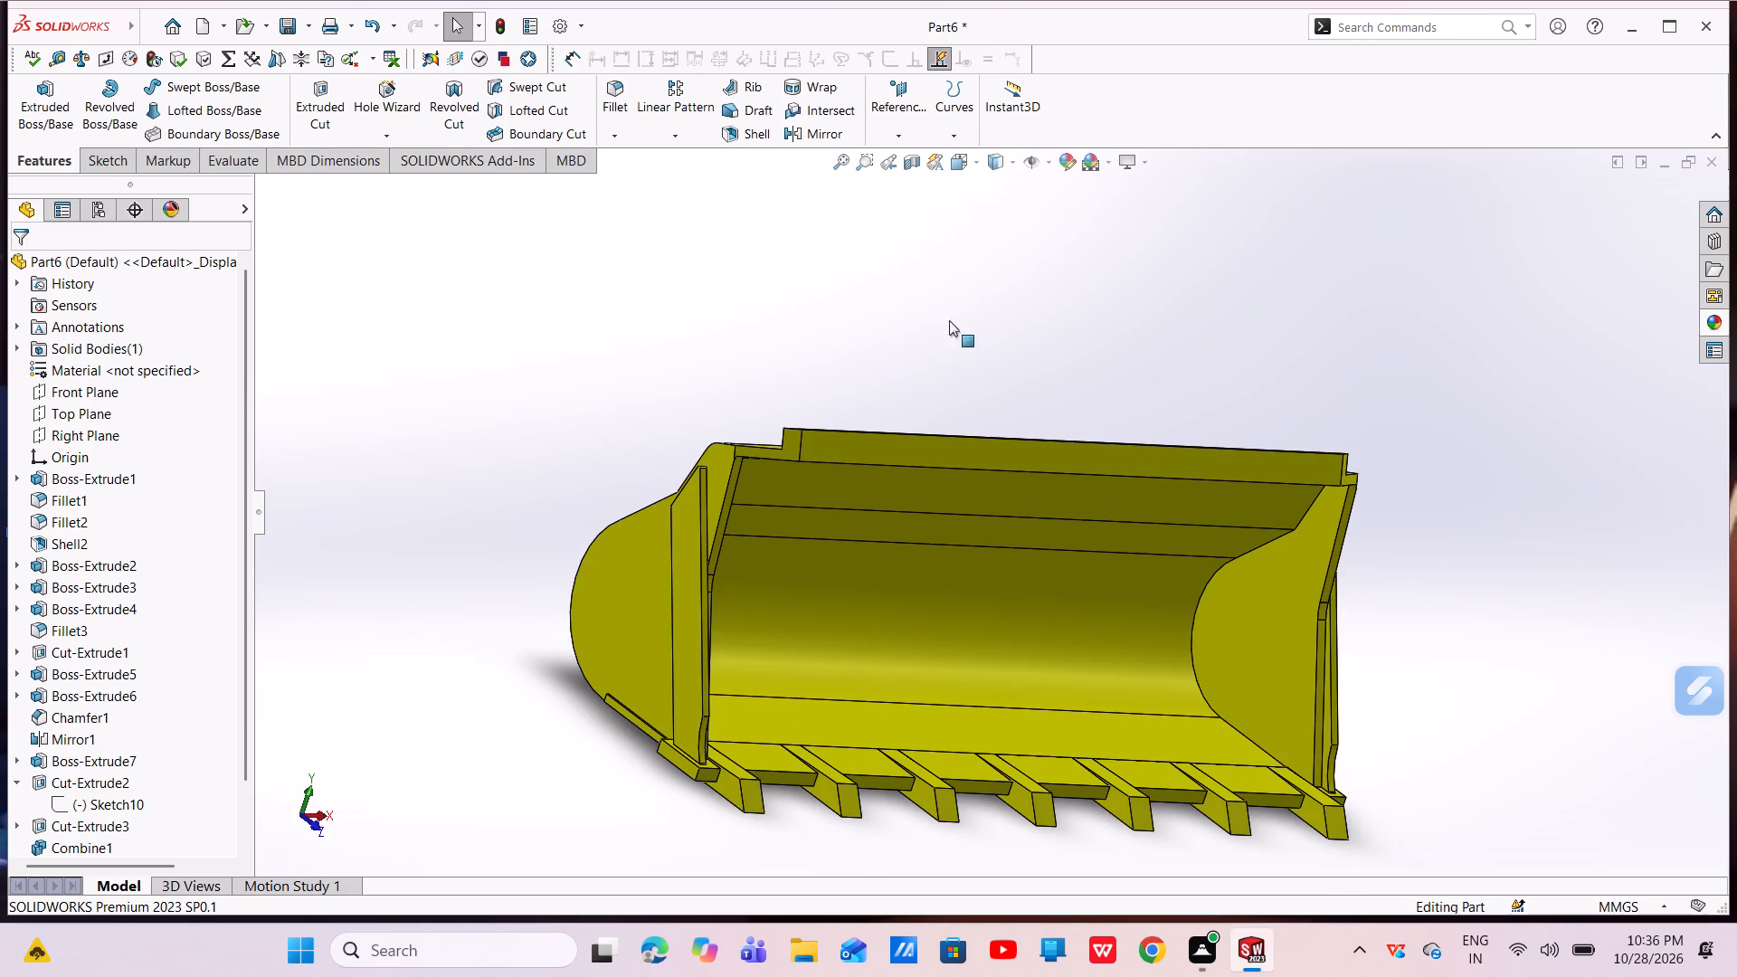
pyautogui.scroll(2, 892, 611)
pyautogui.scroll(-4, 916, 640)
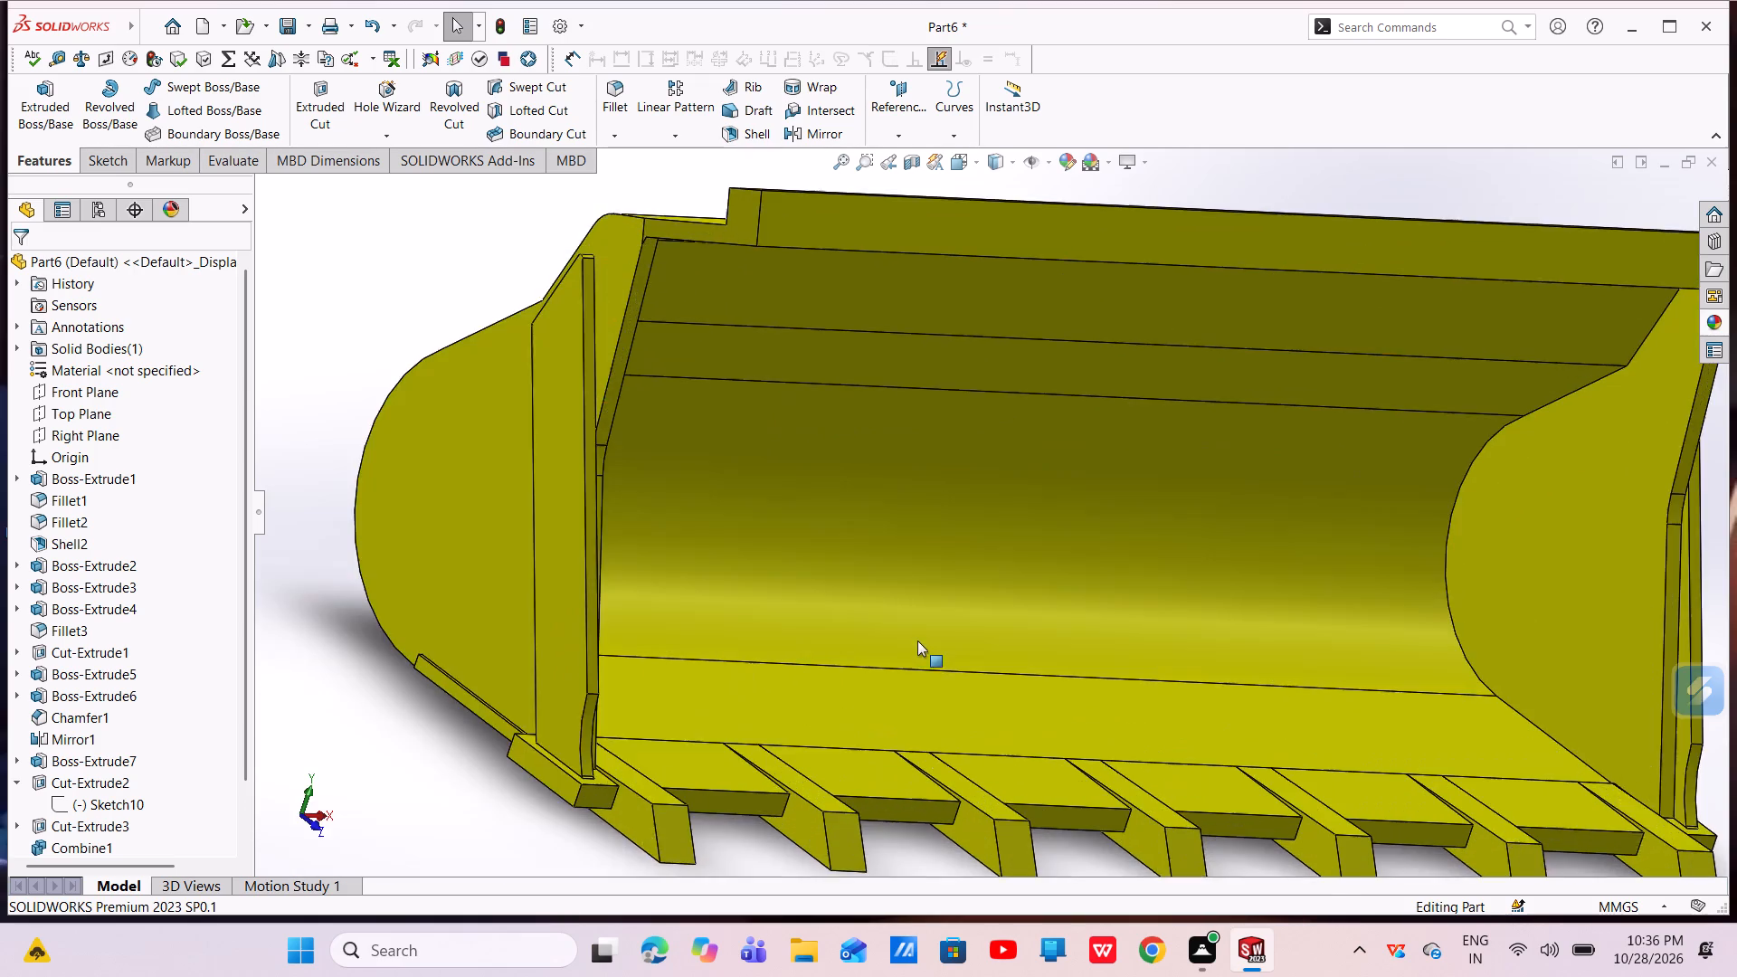
pyautogui.scroll(4, 927, 635)
pyautogui.moveTo(1021, 607); pyautogui.dragTo(743, 668, button='middle')
pyautogui.scroll(-6, 1029, 589)
pyautogui.scroll(5, 1029, 587)
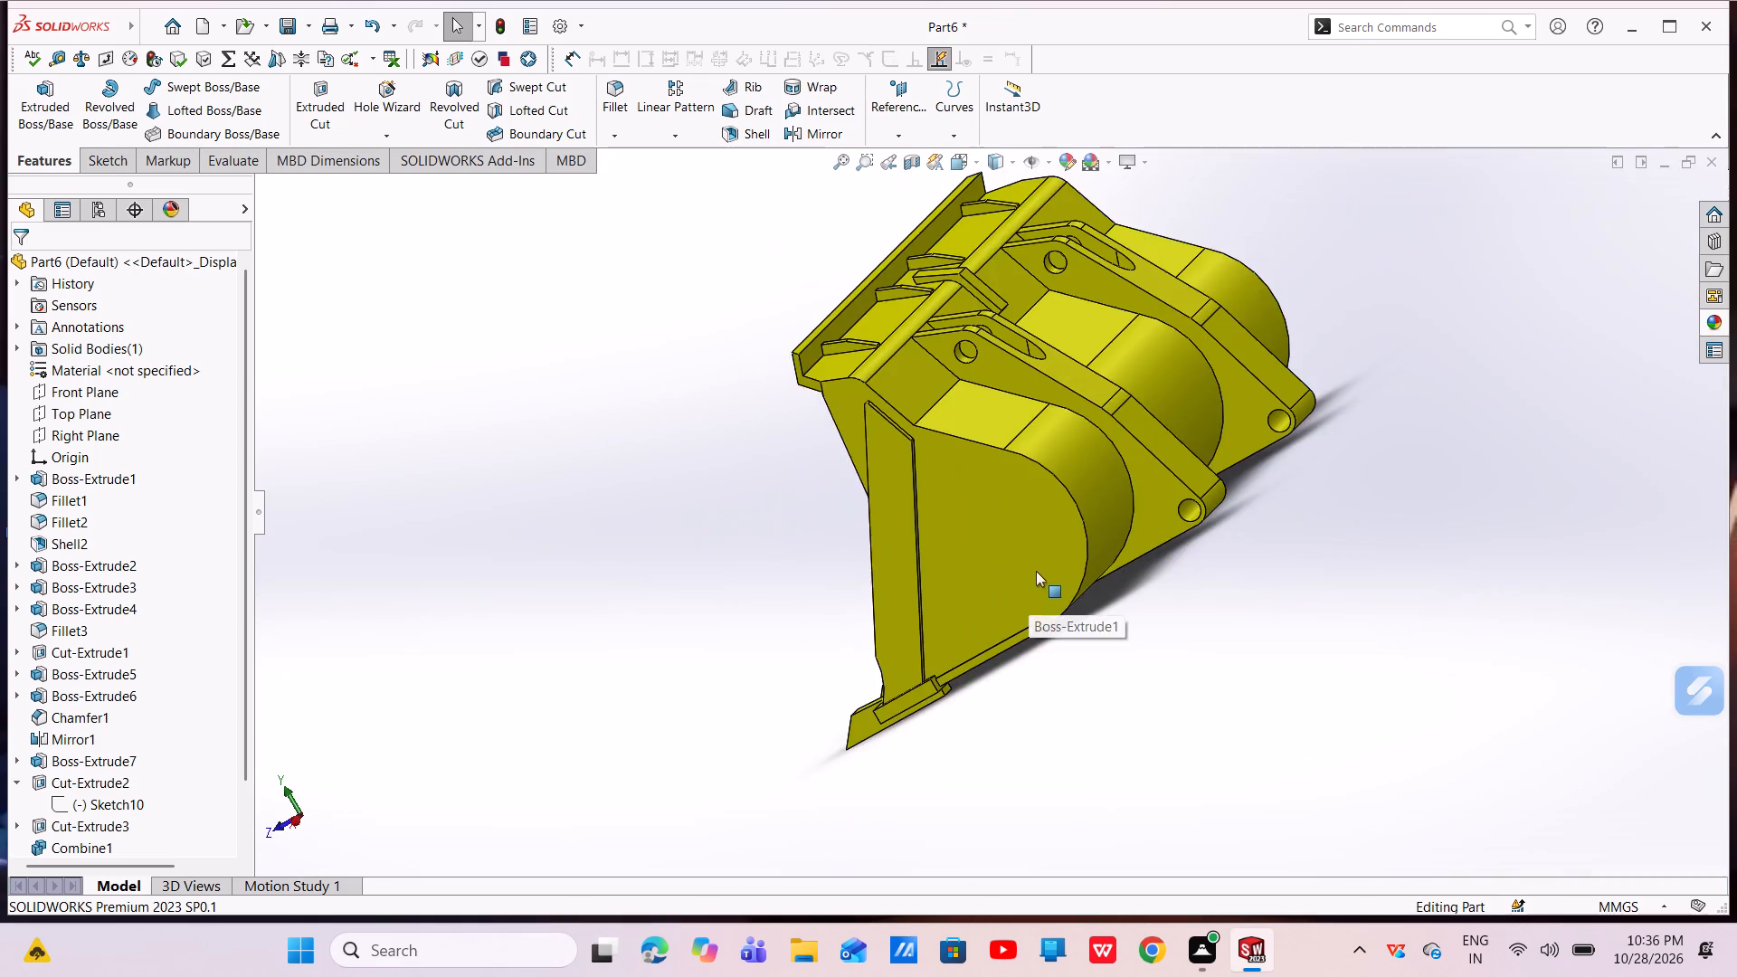
pyautogui.moveTo(1024, 574); pyautogui.dragTo(1182, 603, button='middle')
pyautogui.scroll(4, 841, 674)
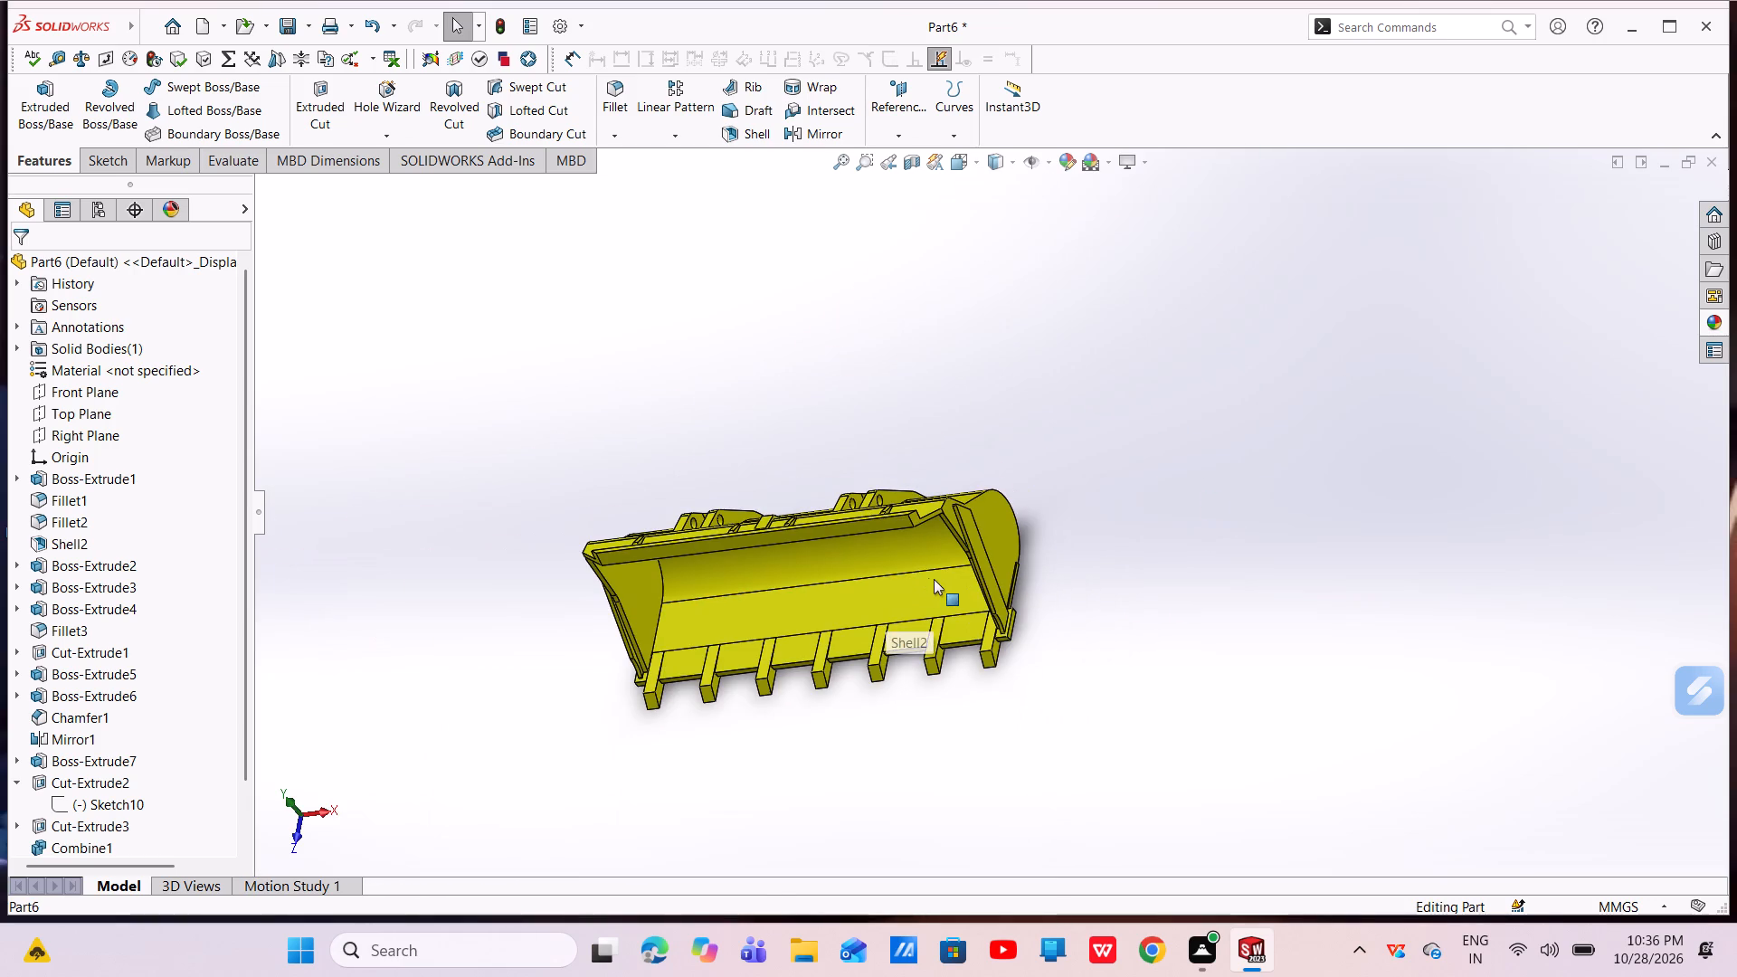
pyautogui.press('Escape')
pyautogui.press('Escape')
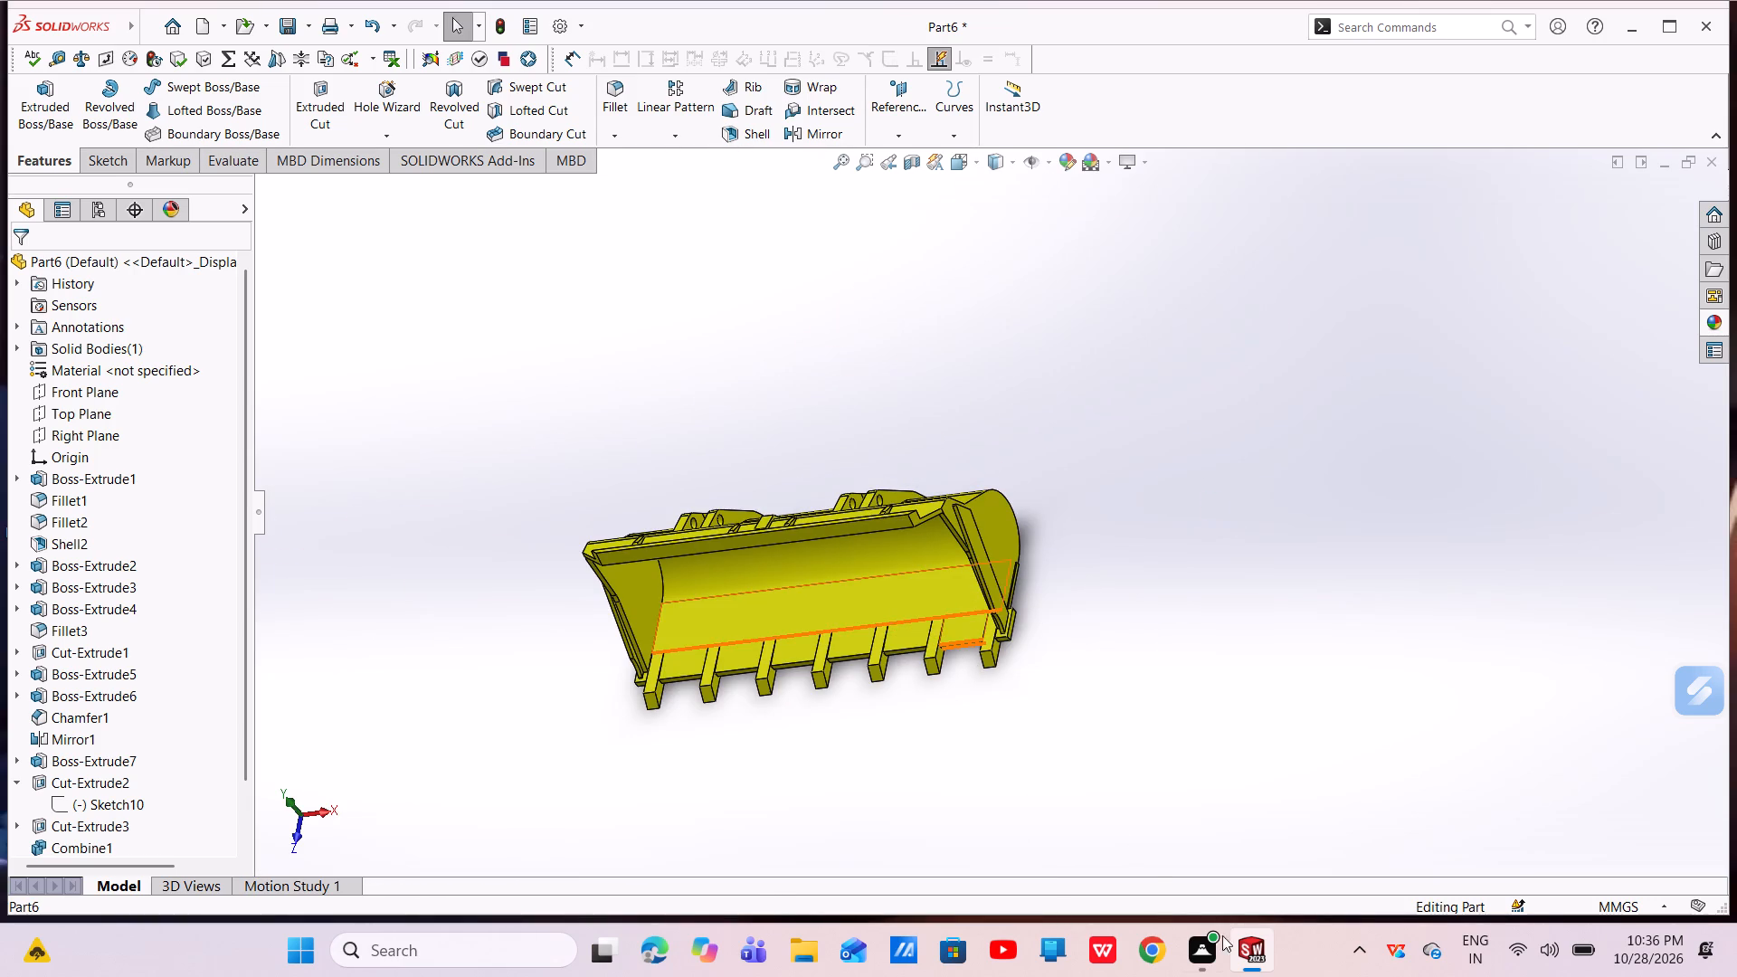